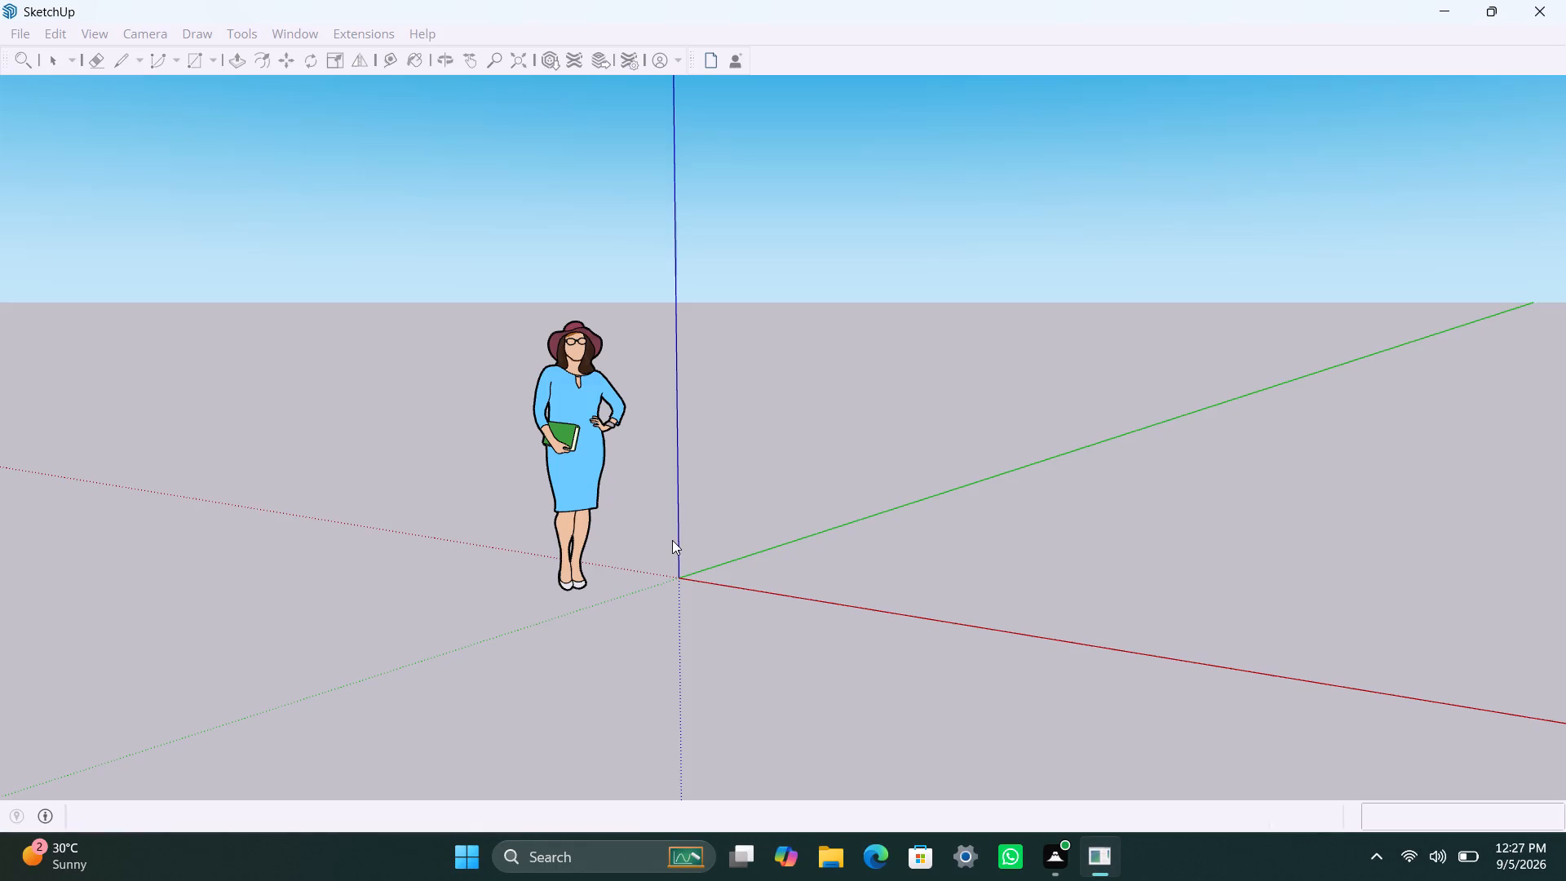
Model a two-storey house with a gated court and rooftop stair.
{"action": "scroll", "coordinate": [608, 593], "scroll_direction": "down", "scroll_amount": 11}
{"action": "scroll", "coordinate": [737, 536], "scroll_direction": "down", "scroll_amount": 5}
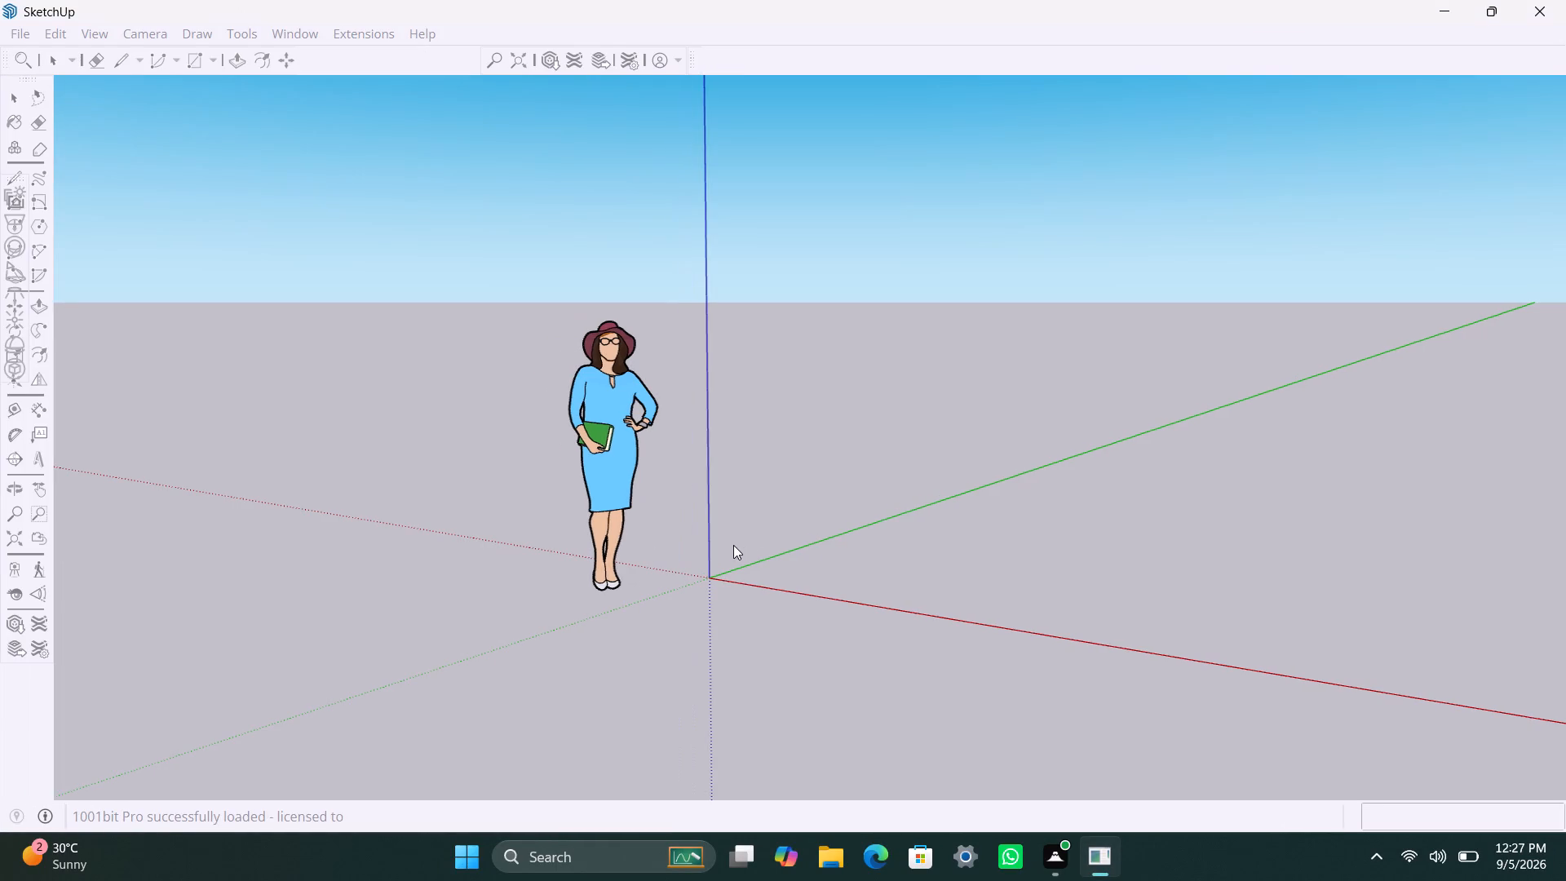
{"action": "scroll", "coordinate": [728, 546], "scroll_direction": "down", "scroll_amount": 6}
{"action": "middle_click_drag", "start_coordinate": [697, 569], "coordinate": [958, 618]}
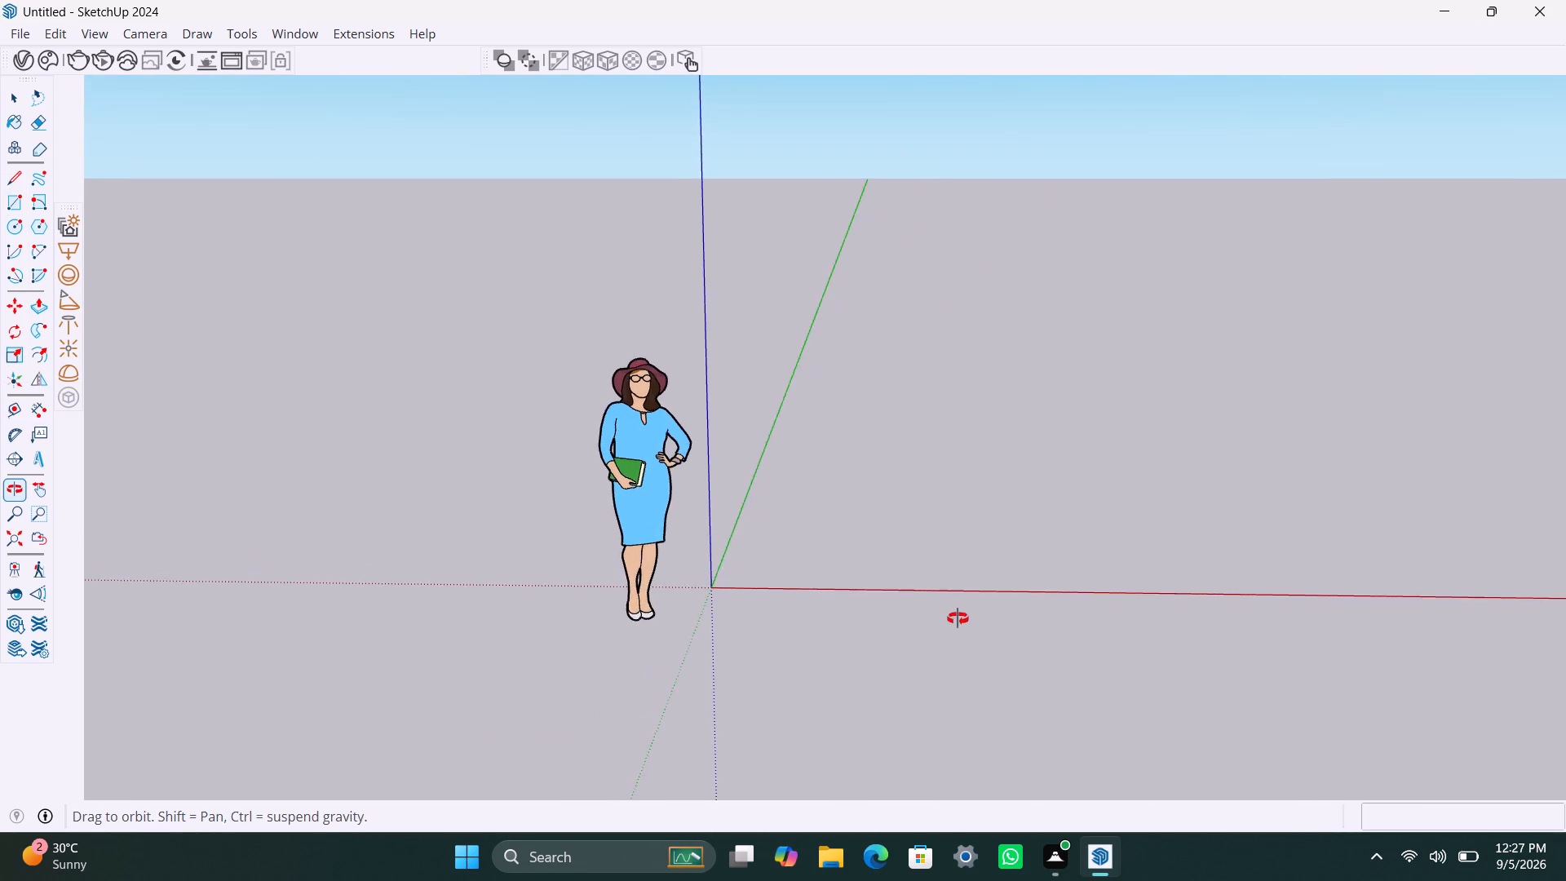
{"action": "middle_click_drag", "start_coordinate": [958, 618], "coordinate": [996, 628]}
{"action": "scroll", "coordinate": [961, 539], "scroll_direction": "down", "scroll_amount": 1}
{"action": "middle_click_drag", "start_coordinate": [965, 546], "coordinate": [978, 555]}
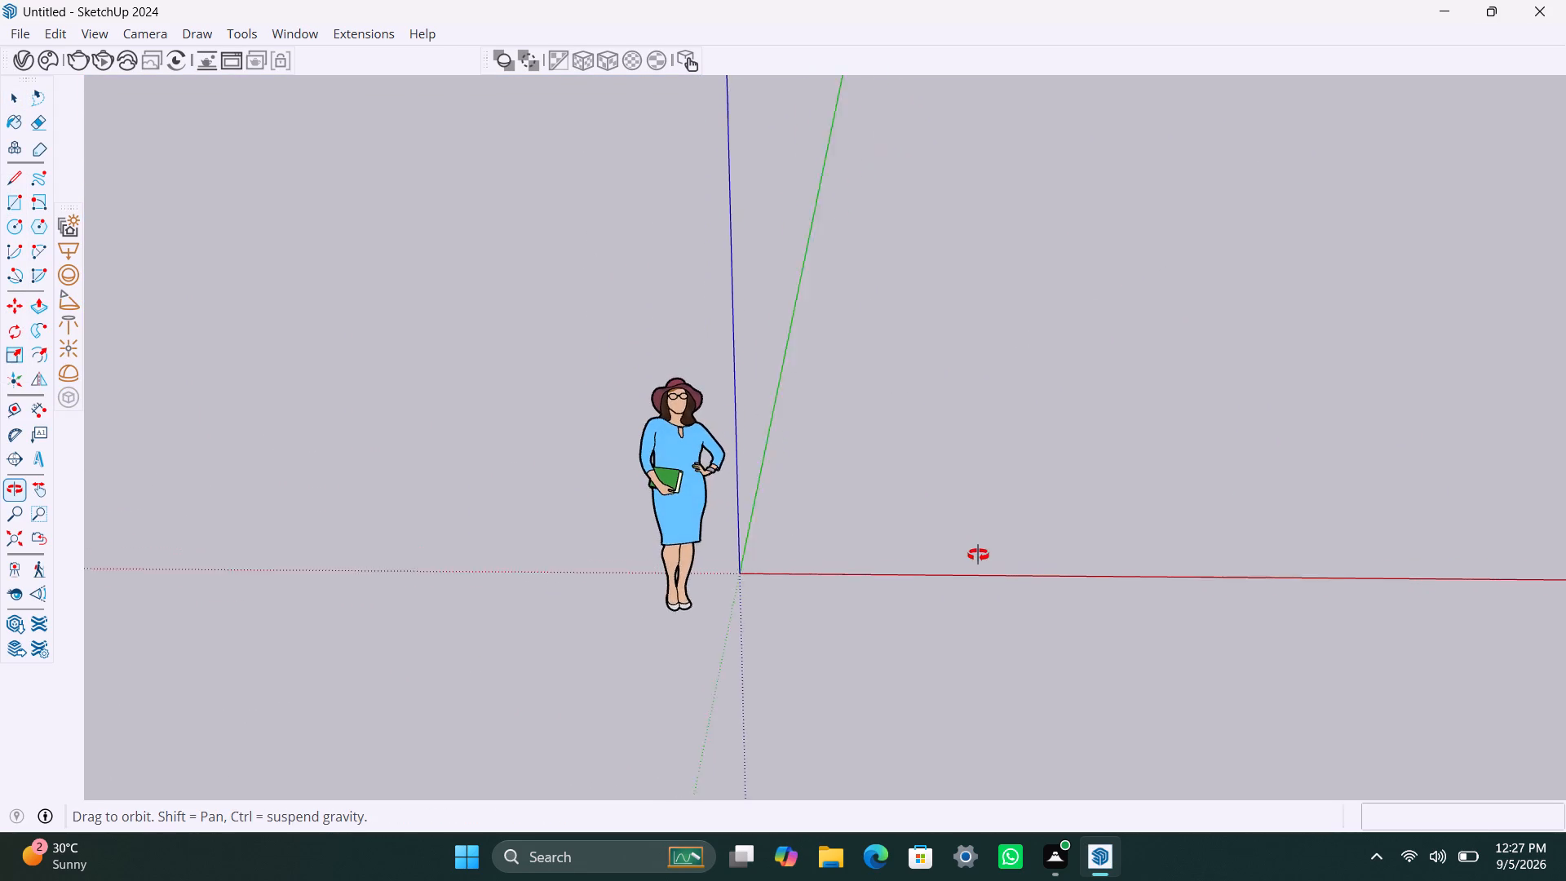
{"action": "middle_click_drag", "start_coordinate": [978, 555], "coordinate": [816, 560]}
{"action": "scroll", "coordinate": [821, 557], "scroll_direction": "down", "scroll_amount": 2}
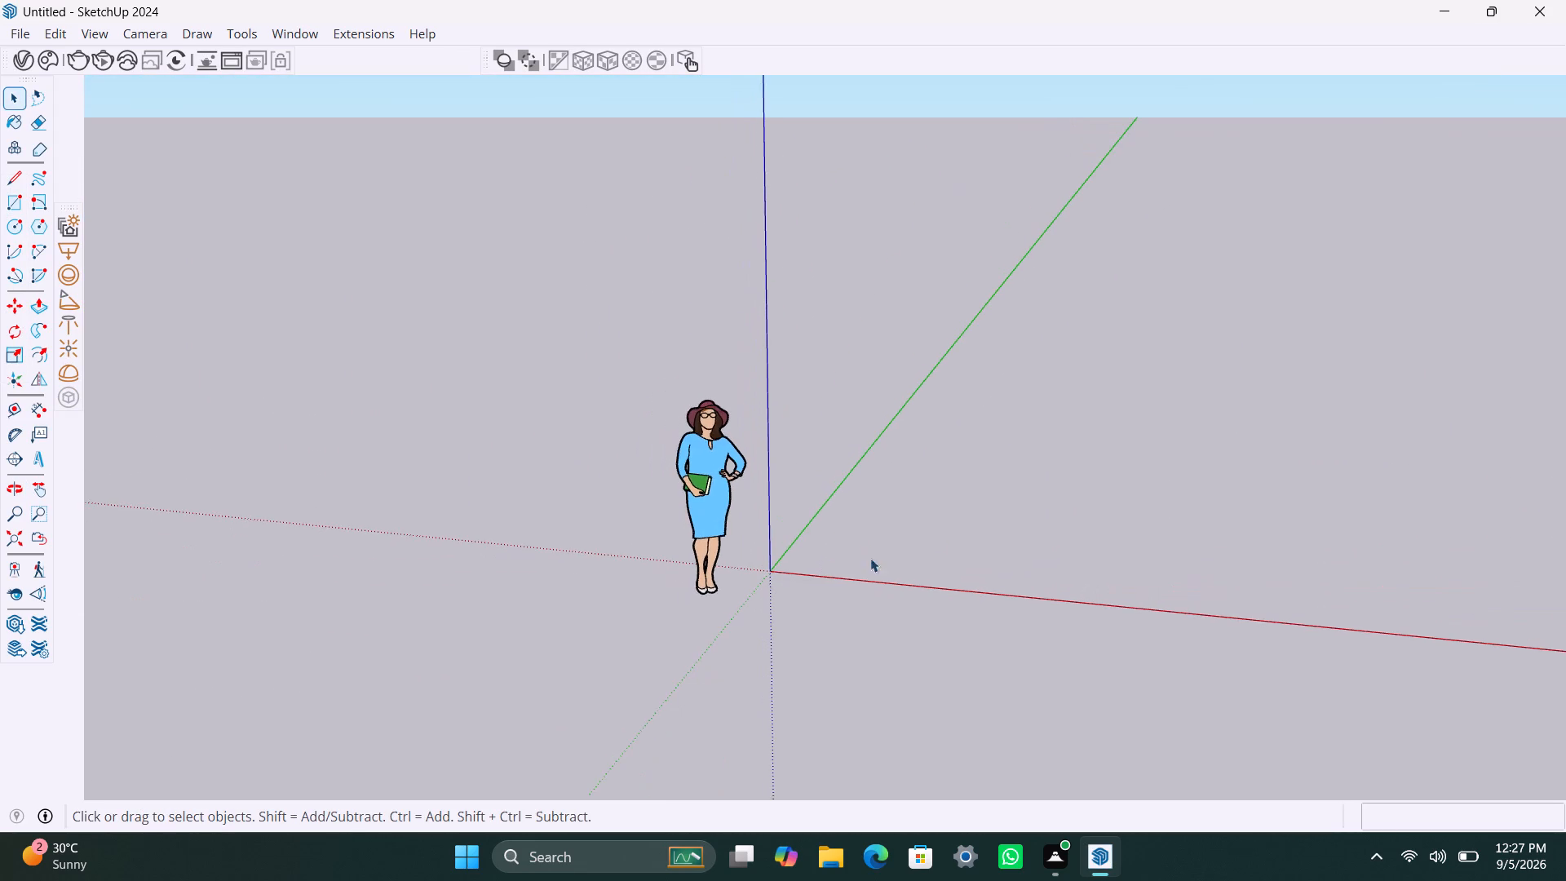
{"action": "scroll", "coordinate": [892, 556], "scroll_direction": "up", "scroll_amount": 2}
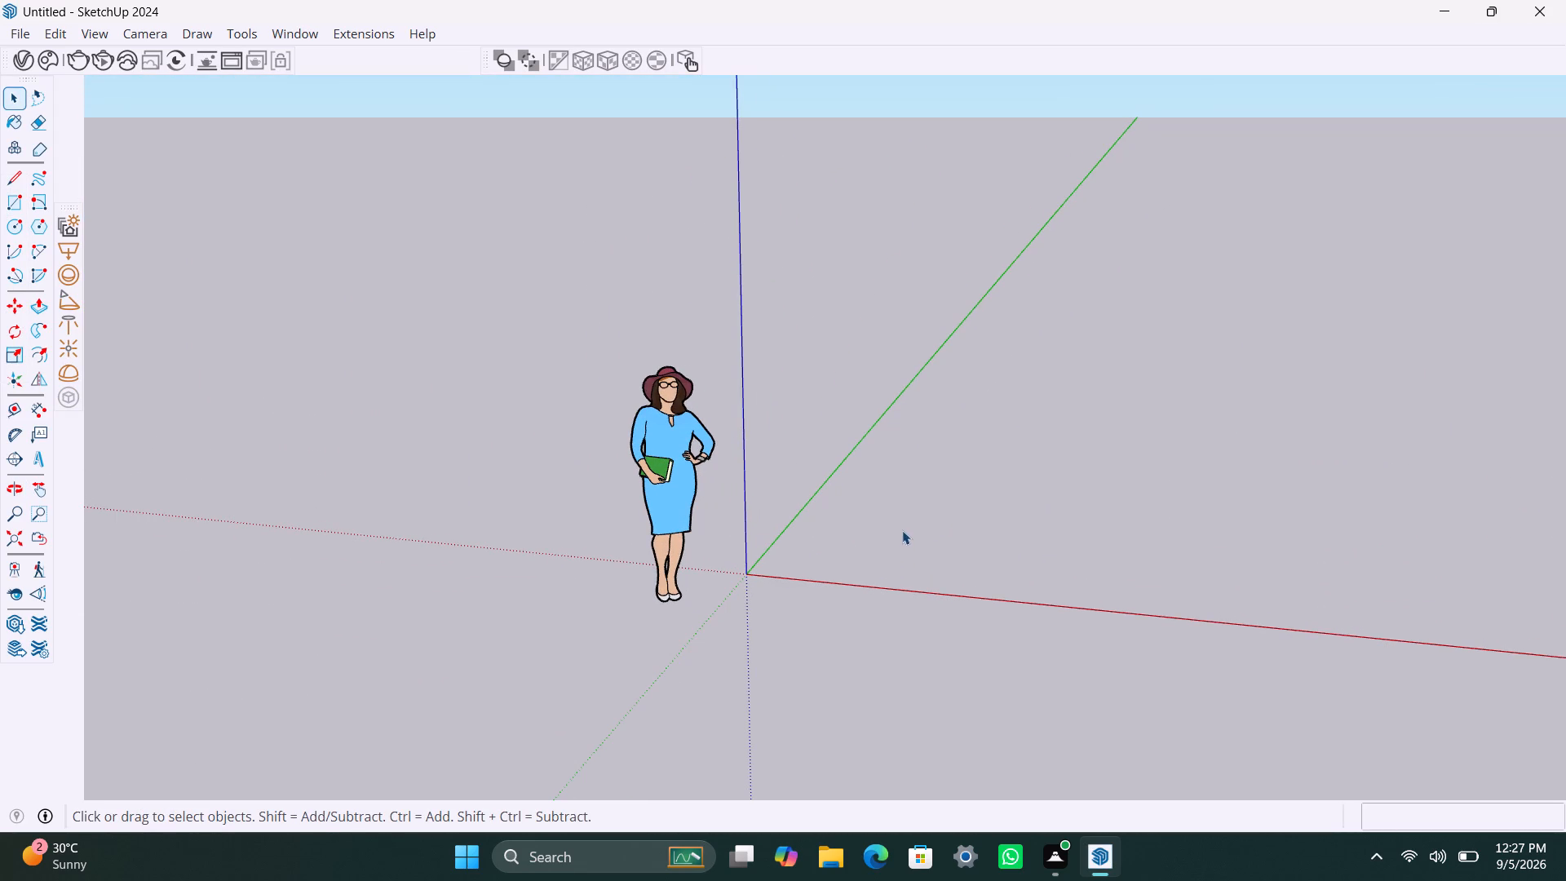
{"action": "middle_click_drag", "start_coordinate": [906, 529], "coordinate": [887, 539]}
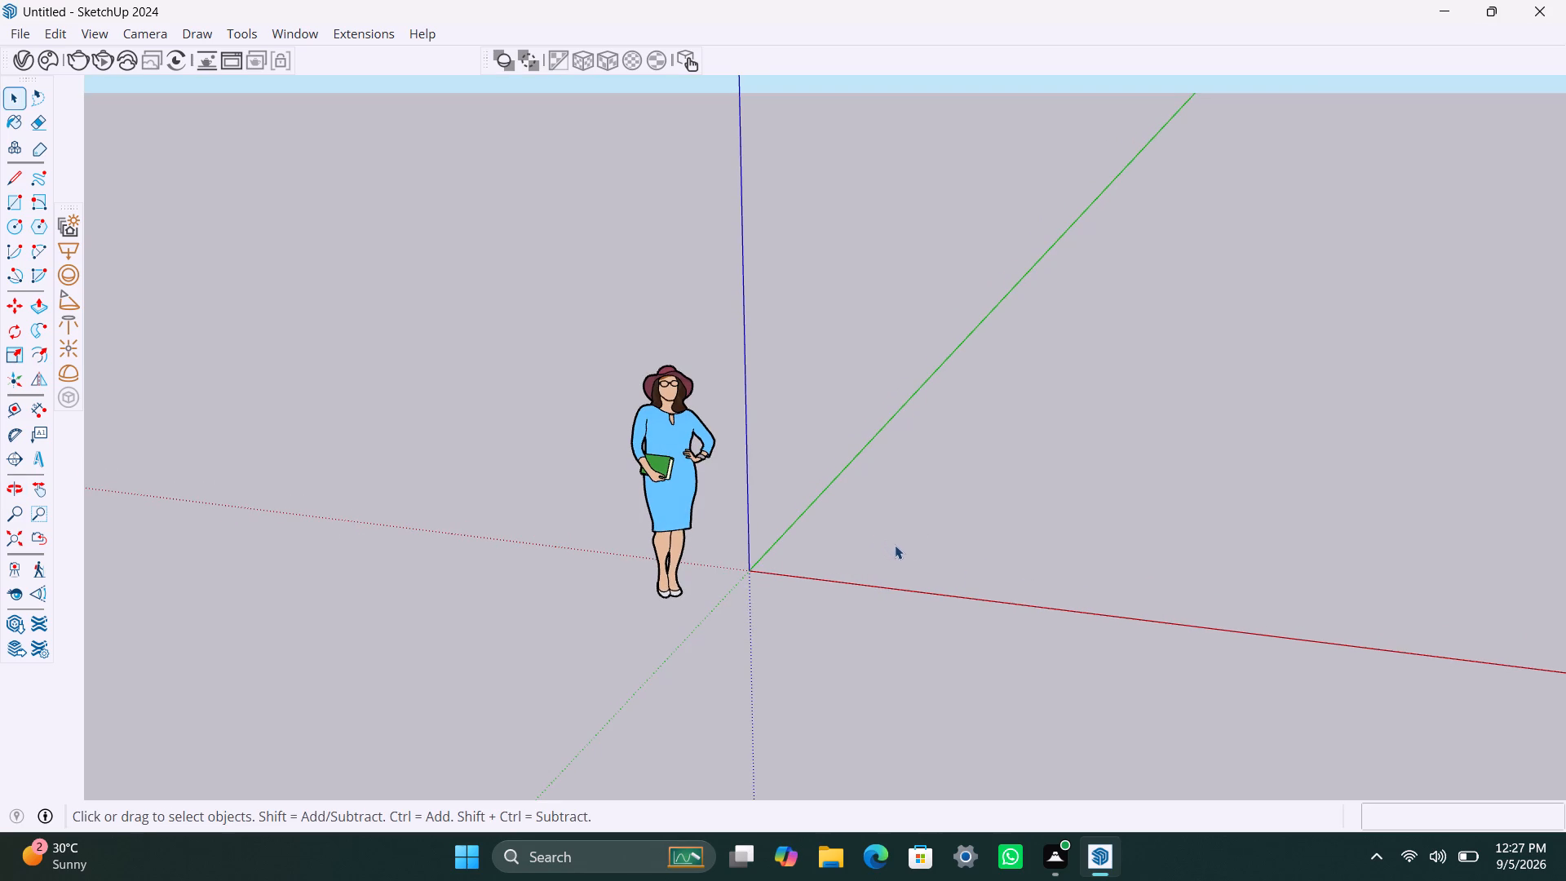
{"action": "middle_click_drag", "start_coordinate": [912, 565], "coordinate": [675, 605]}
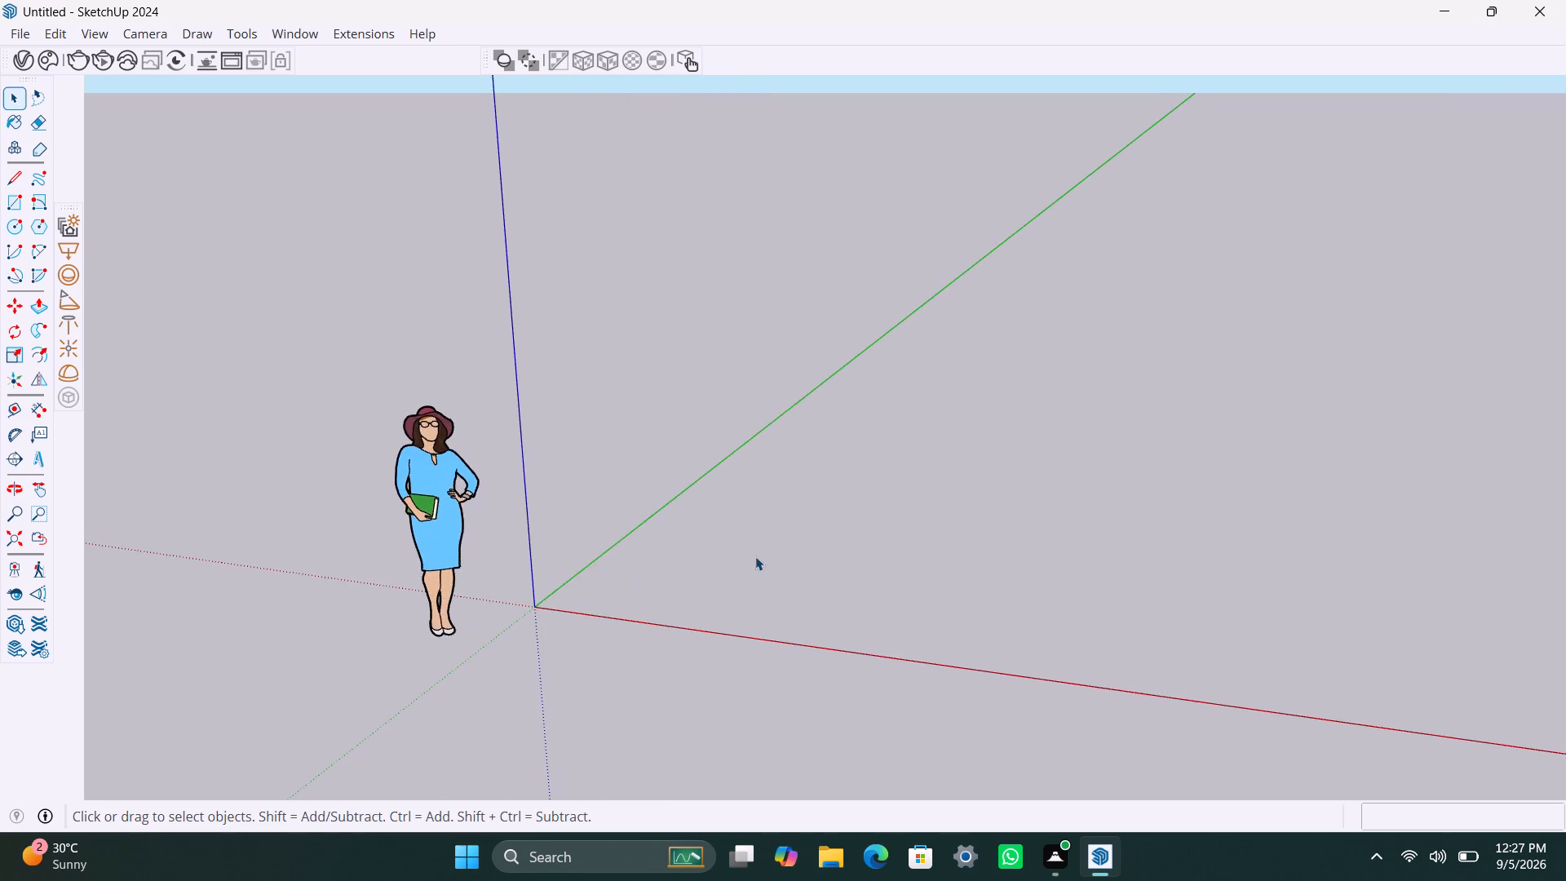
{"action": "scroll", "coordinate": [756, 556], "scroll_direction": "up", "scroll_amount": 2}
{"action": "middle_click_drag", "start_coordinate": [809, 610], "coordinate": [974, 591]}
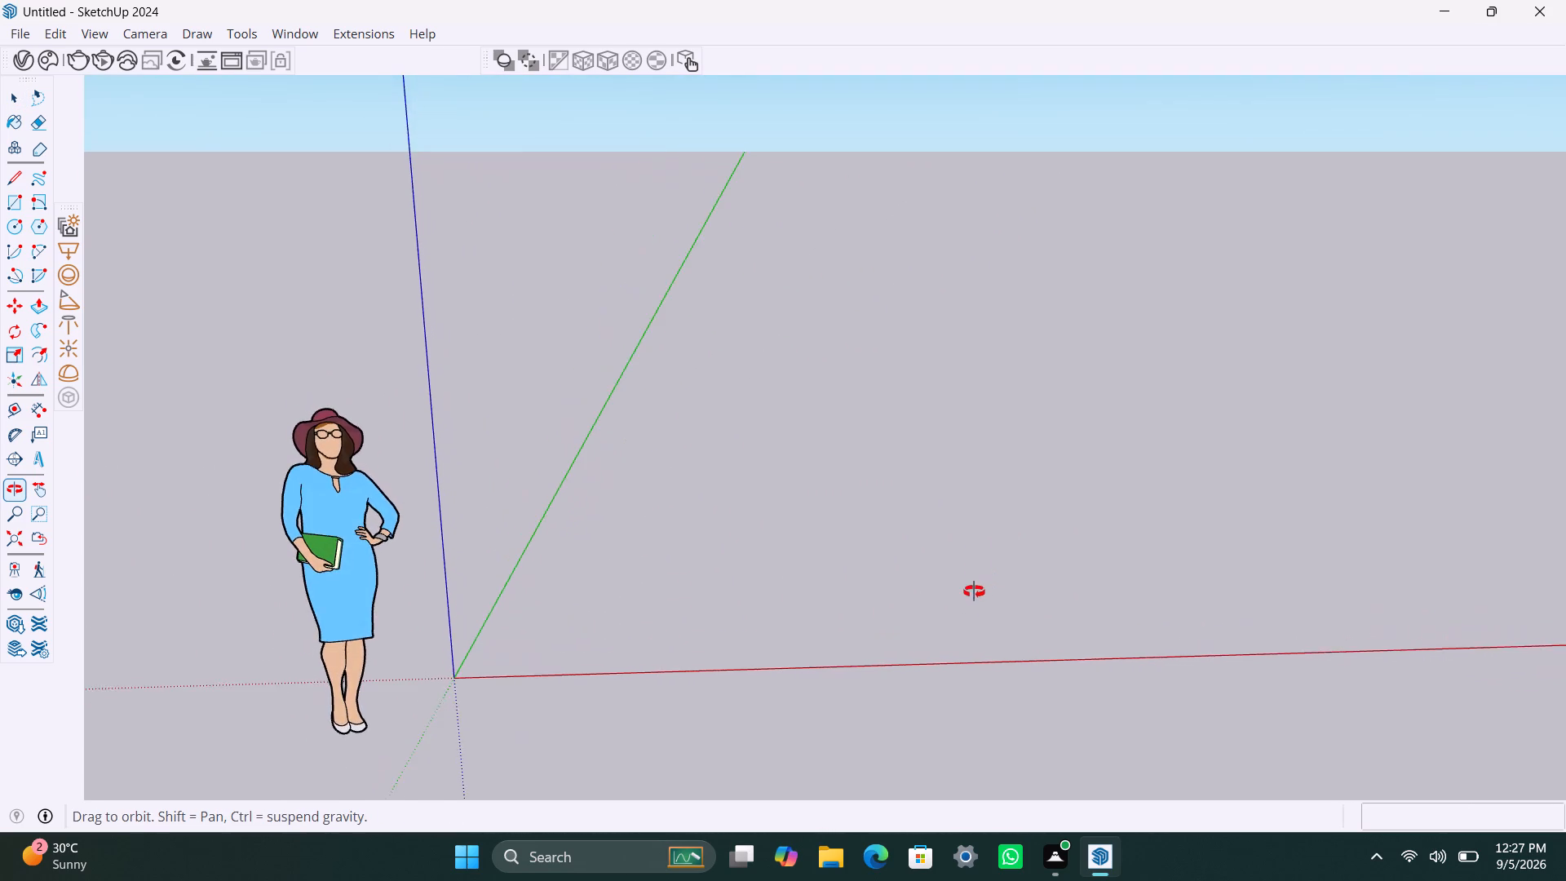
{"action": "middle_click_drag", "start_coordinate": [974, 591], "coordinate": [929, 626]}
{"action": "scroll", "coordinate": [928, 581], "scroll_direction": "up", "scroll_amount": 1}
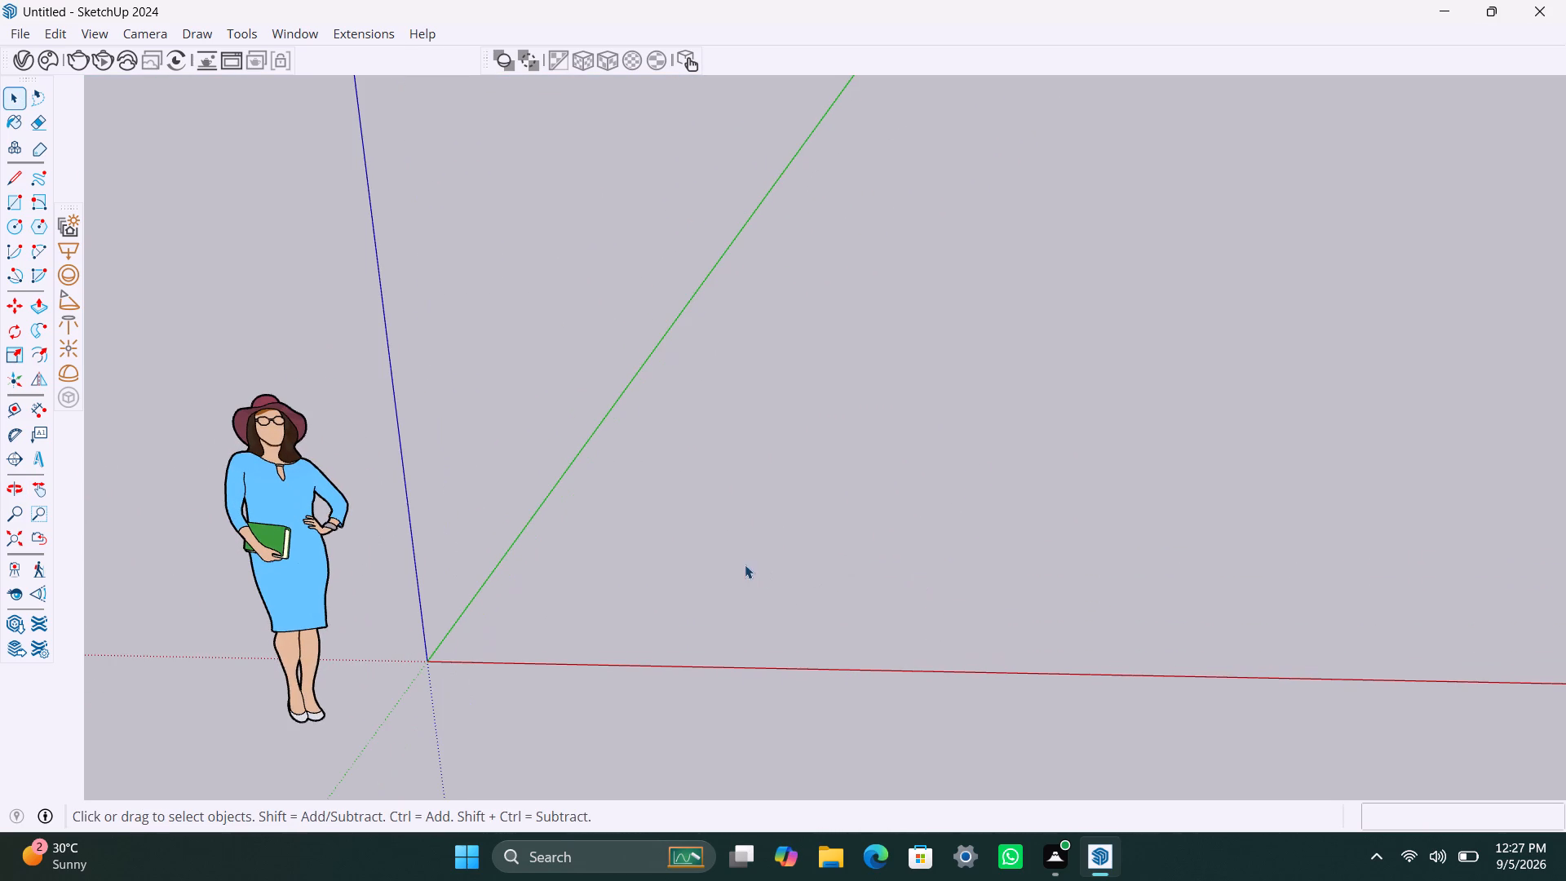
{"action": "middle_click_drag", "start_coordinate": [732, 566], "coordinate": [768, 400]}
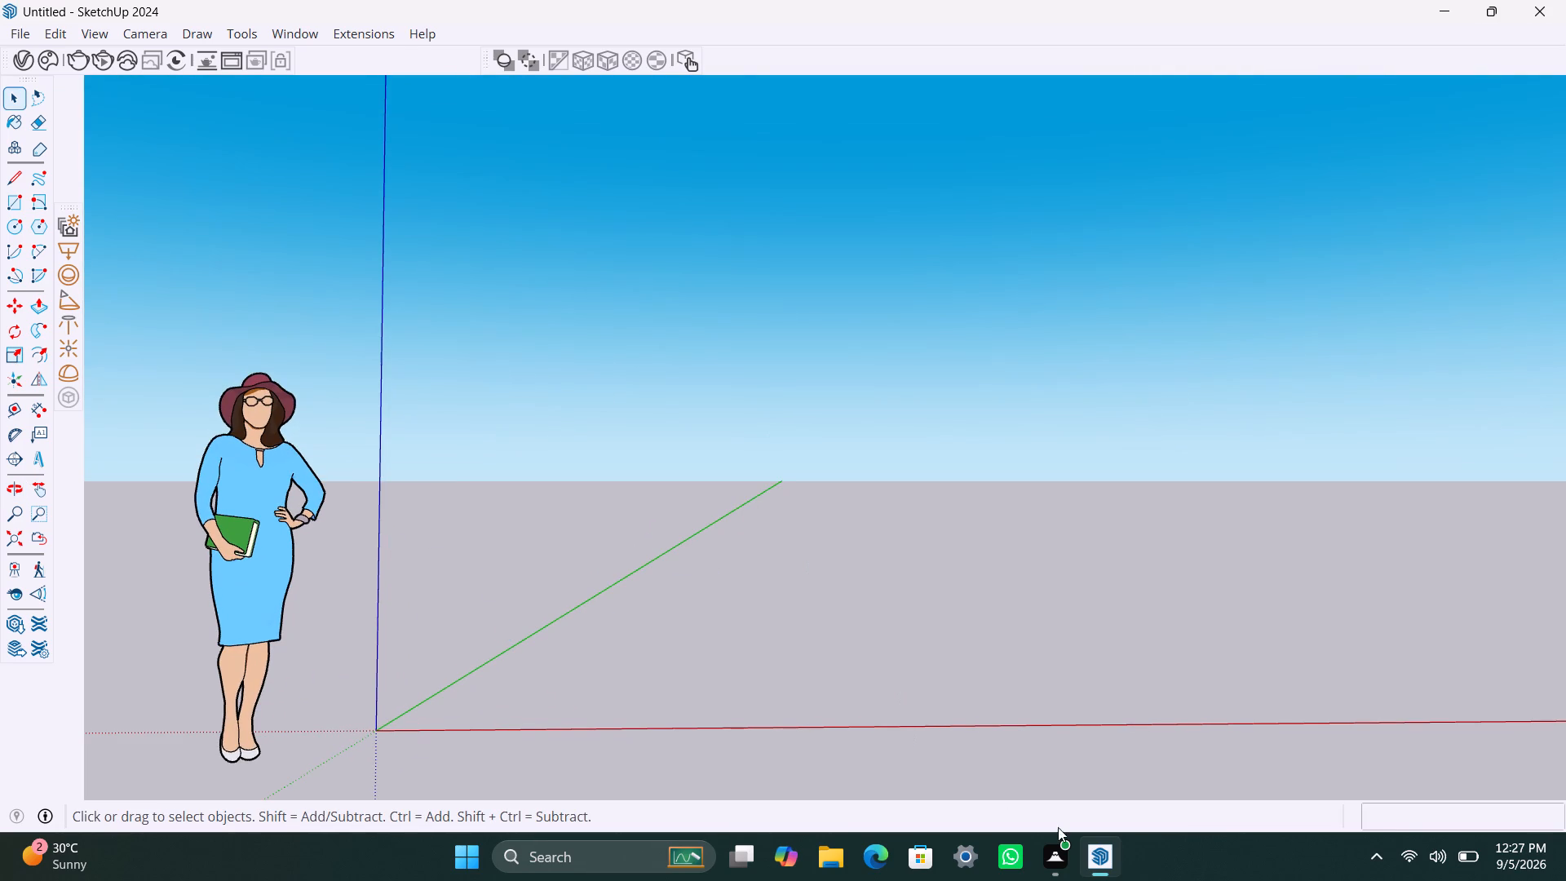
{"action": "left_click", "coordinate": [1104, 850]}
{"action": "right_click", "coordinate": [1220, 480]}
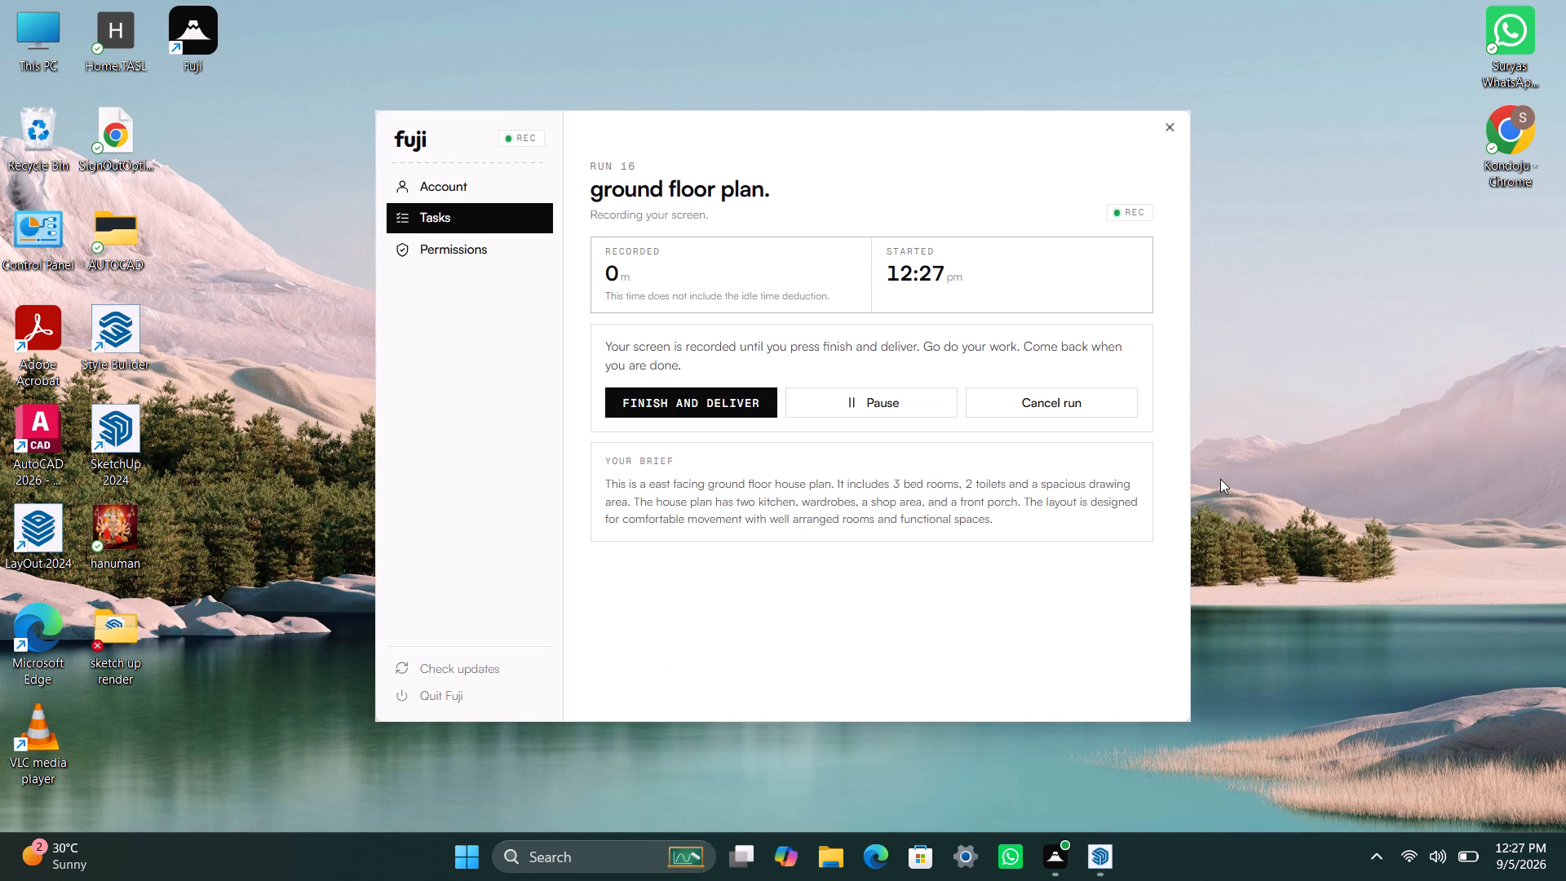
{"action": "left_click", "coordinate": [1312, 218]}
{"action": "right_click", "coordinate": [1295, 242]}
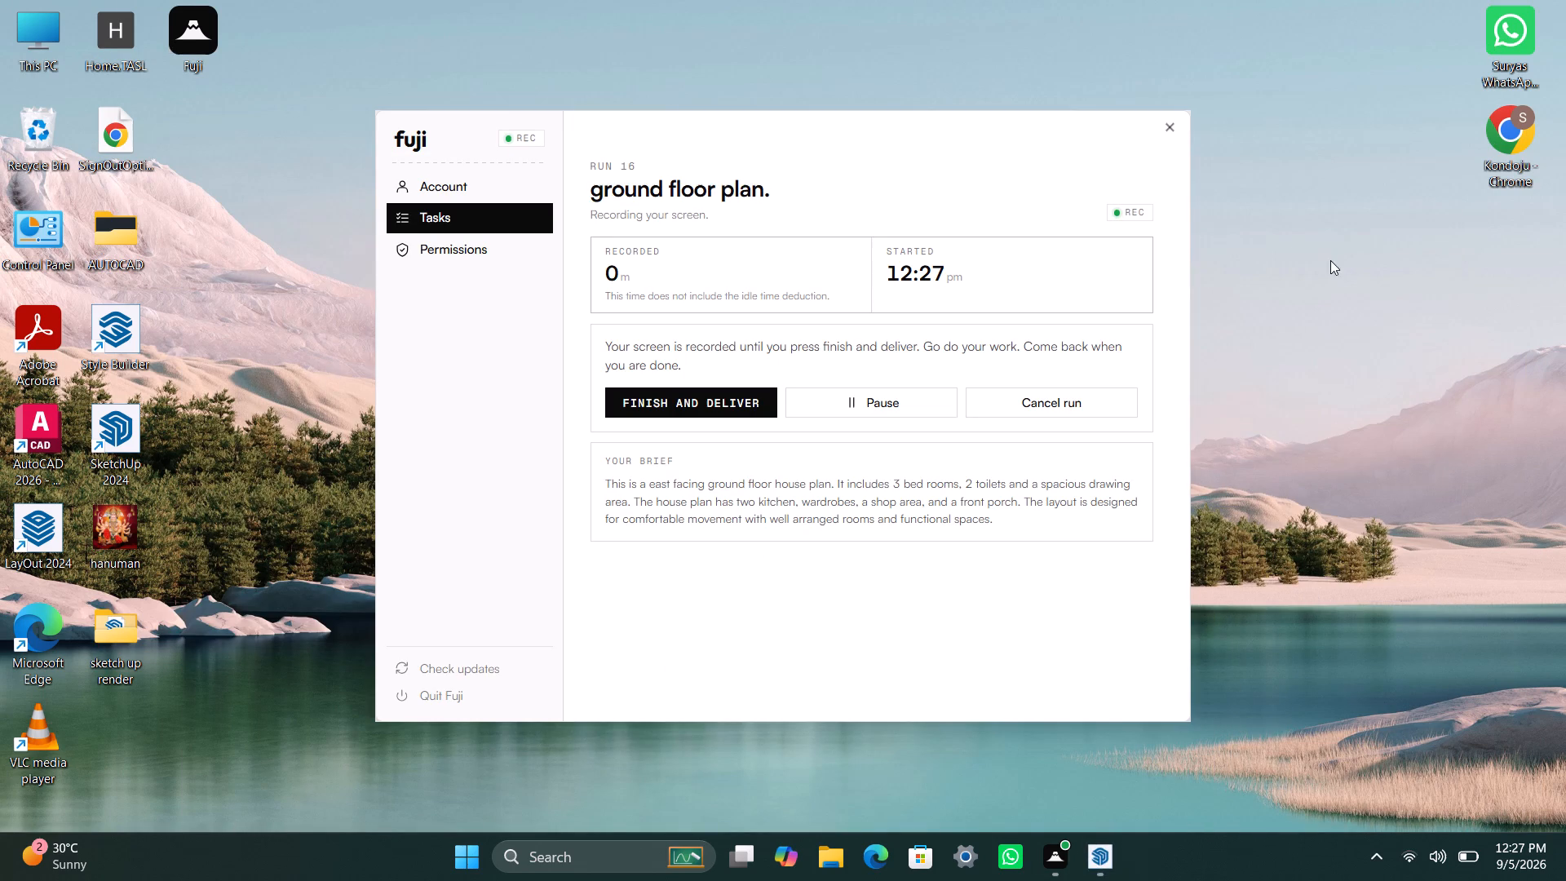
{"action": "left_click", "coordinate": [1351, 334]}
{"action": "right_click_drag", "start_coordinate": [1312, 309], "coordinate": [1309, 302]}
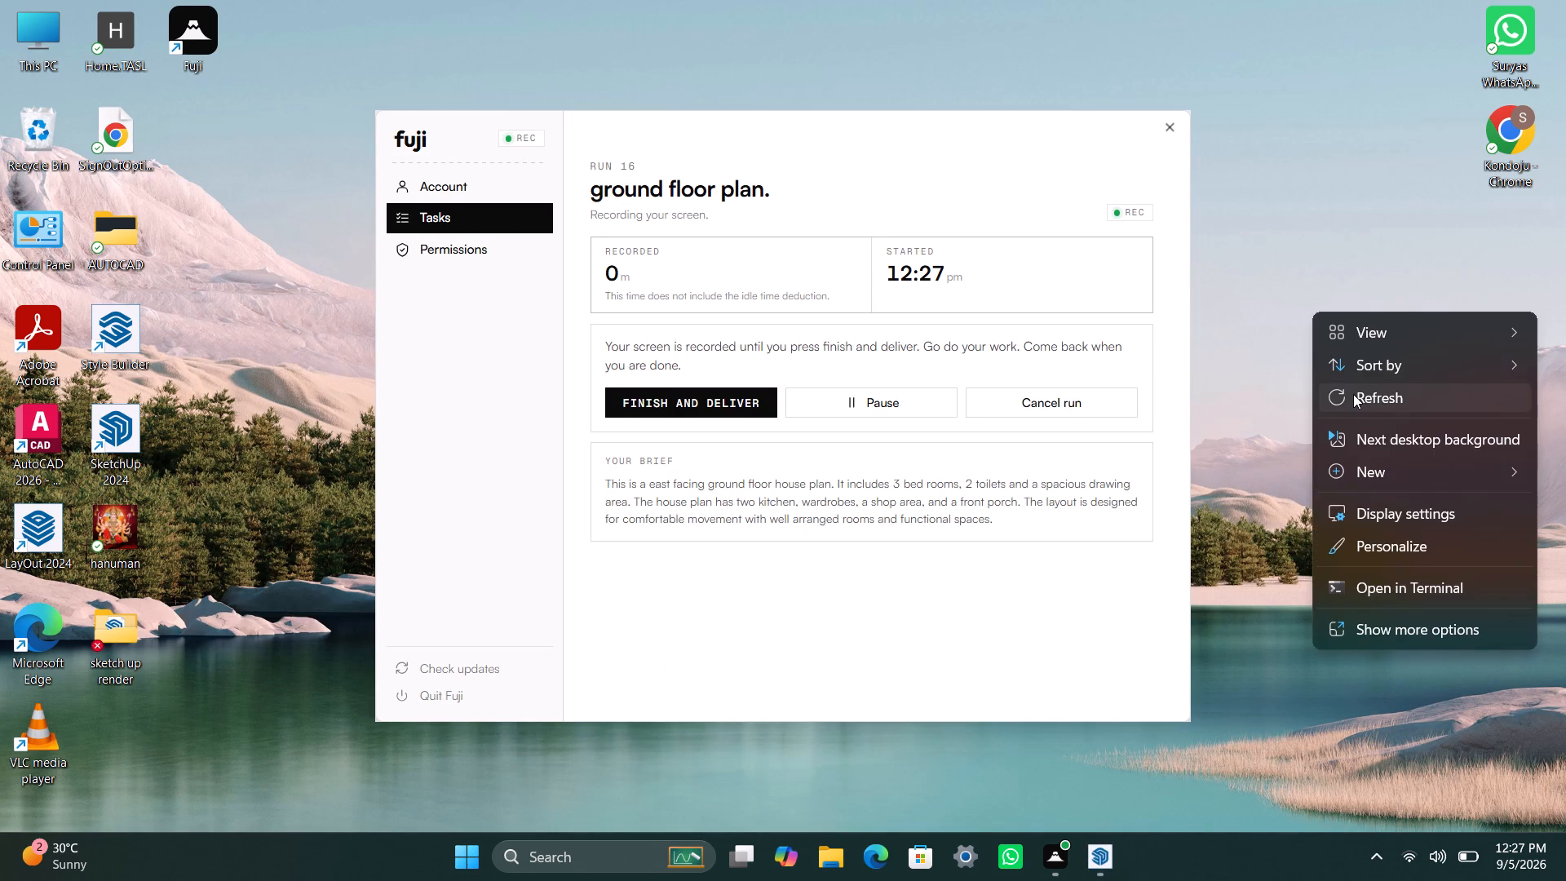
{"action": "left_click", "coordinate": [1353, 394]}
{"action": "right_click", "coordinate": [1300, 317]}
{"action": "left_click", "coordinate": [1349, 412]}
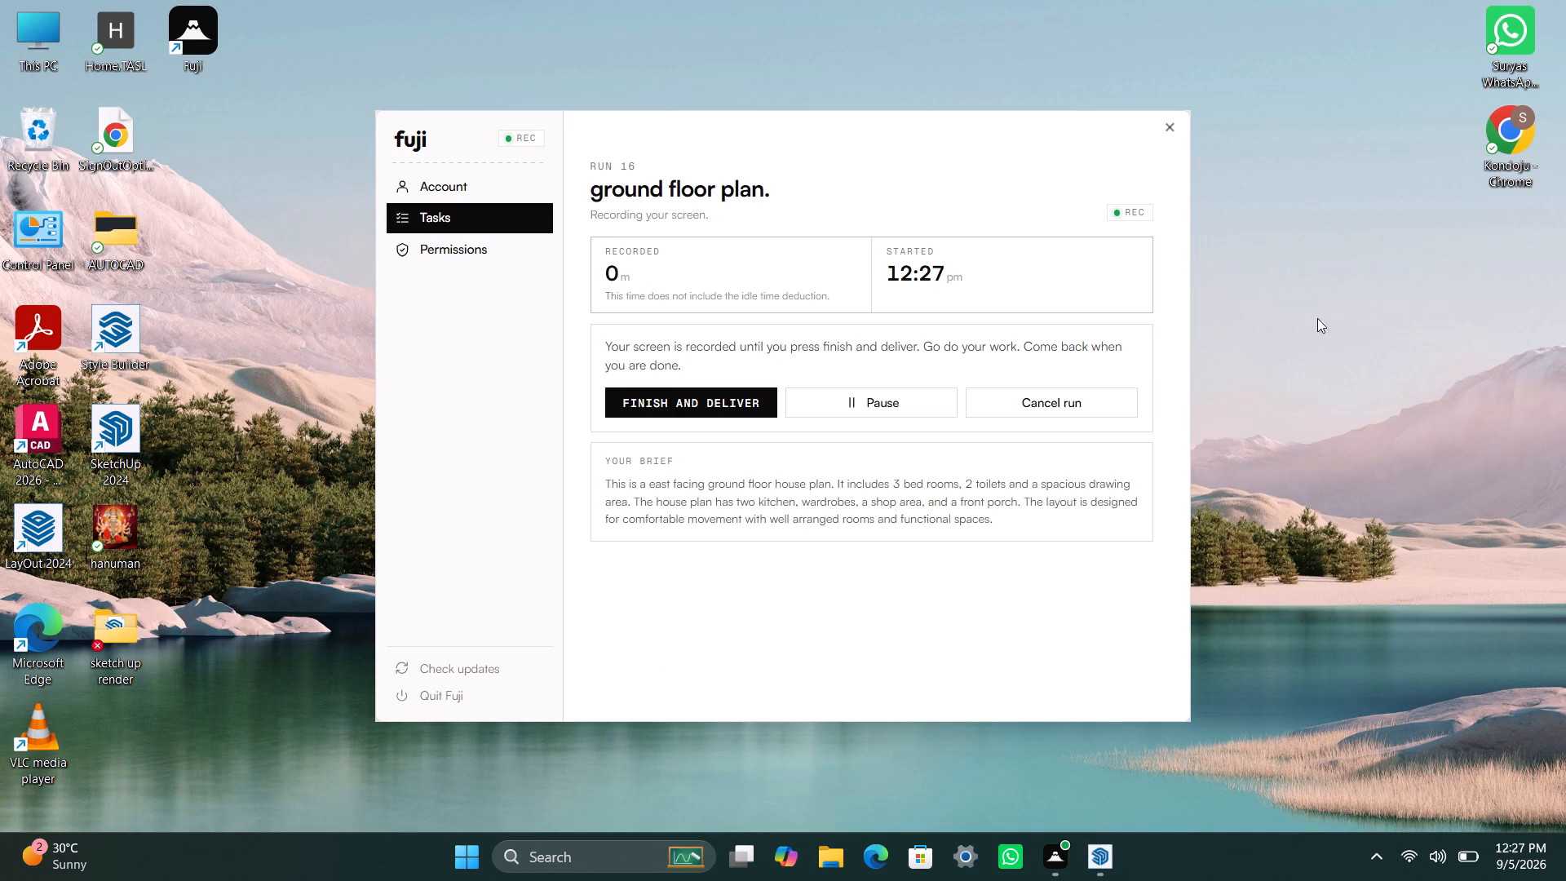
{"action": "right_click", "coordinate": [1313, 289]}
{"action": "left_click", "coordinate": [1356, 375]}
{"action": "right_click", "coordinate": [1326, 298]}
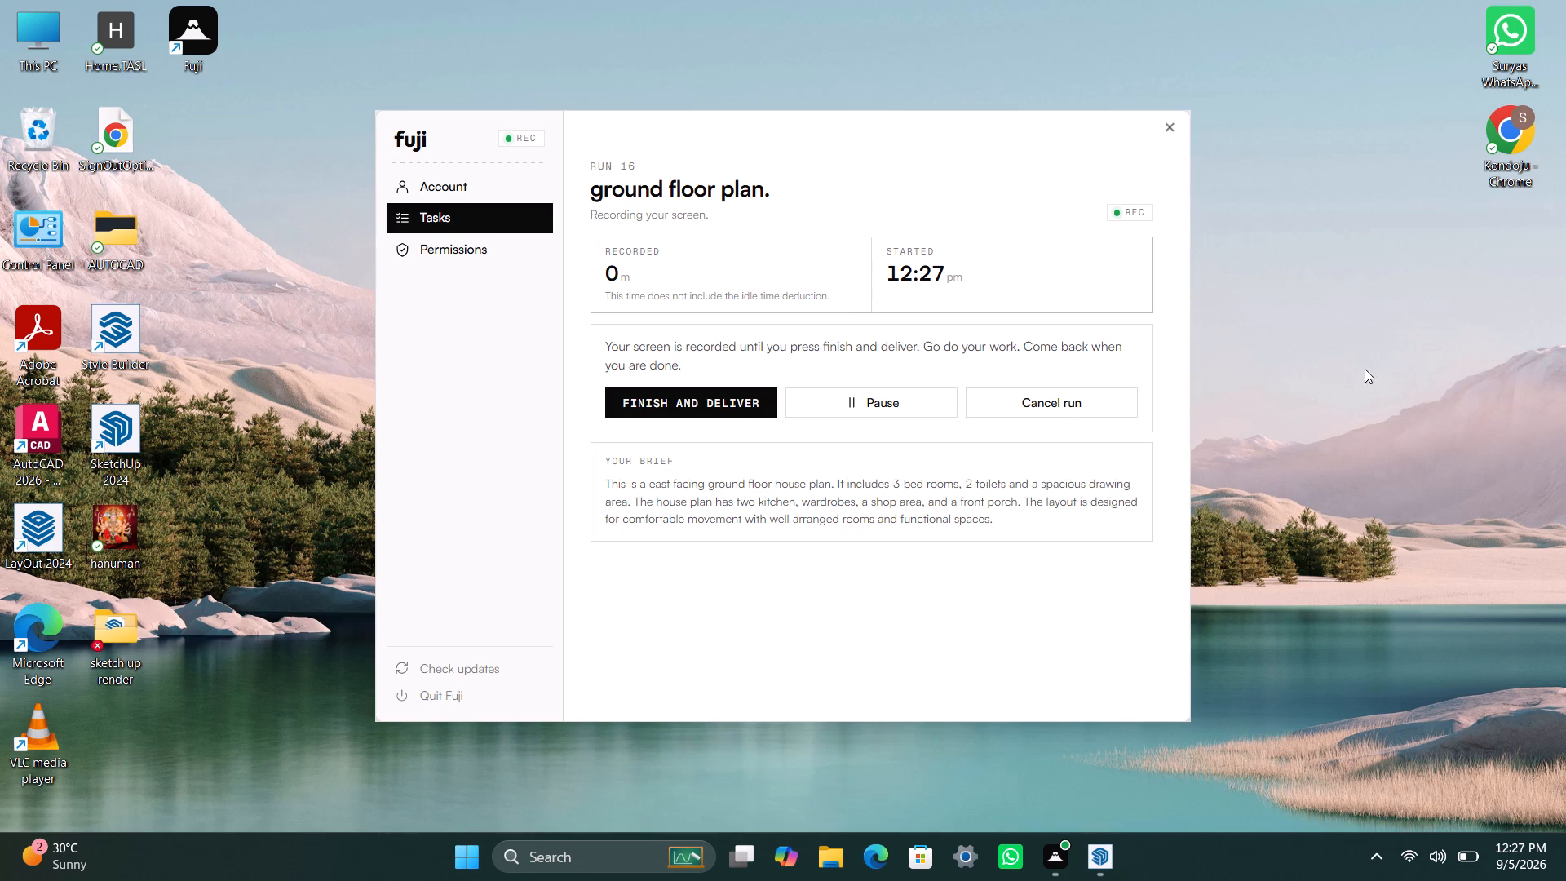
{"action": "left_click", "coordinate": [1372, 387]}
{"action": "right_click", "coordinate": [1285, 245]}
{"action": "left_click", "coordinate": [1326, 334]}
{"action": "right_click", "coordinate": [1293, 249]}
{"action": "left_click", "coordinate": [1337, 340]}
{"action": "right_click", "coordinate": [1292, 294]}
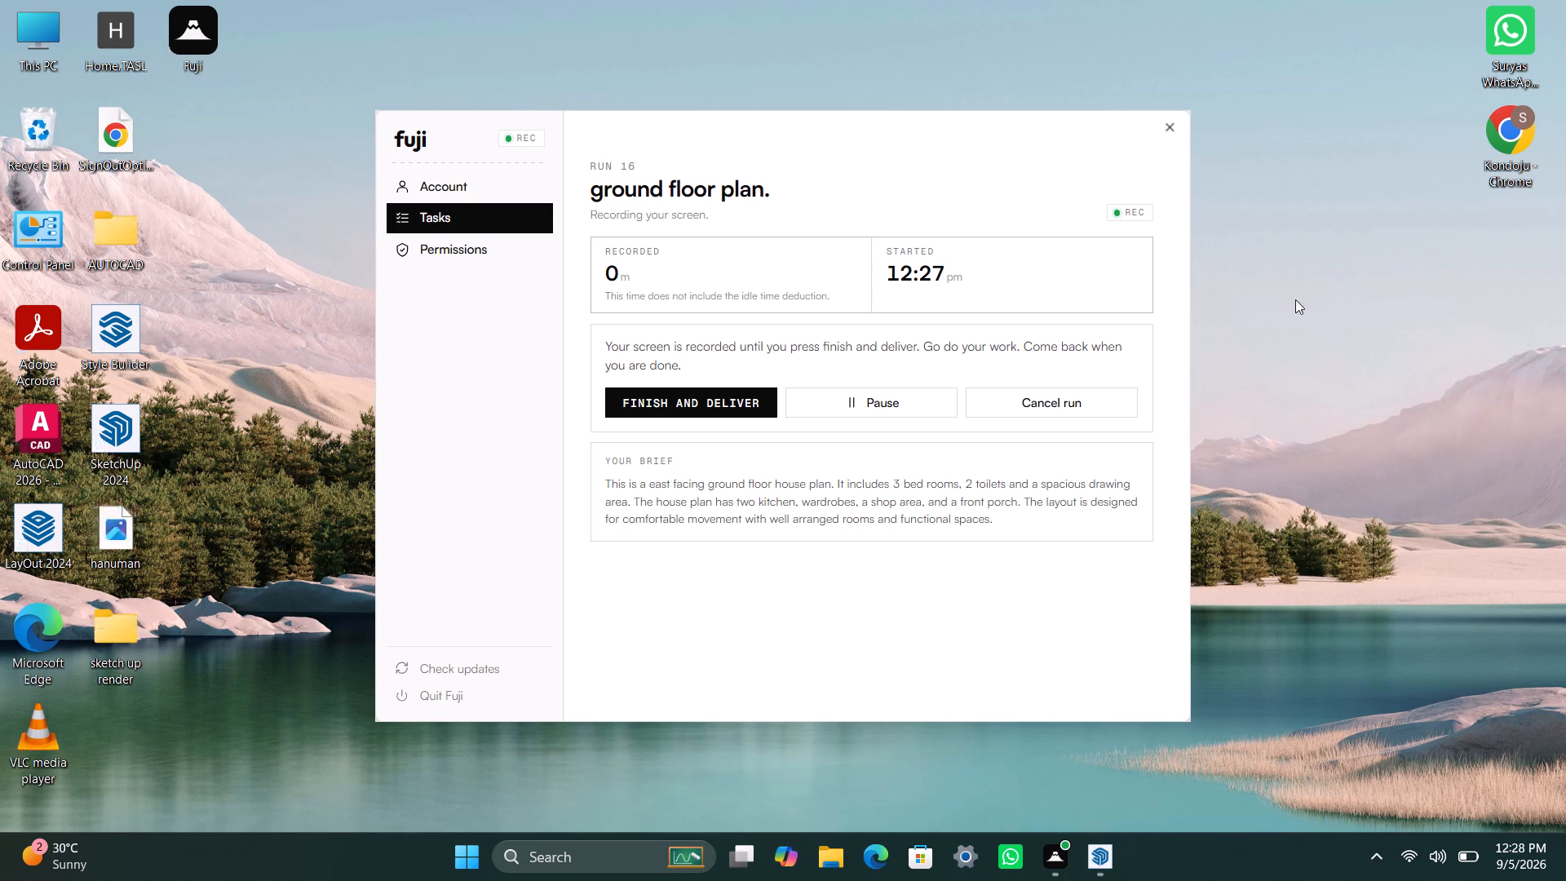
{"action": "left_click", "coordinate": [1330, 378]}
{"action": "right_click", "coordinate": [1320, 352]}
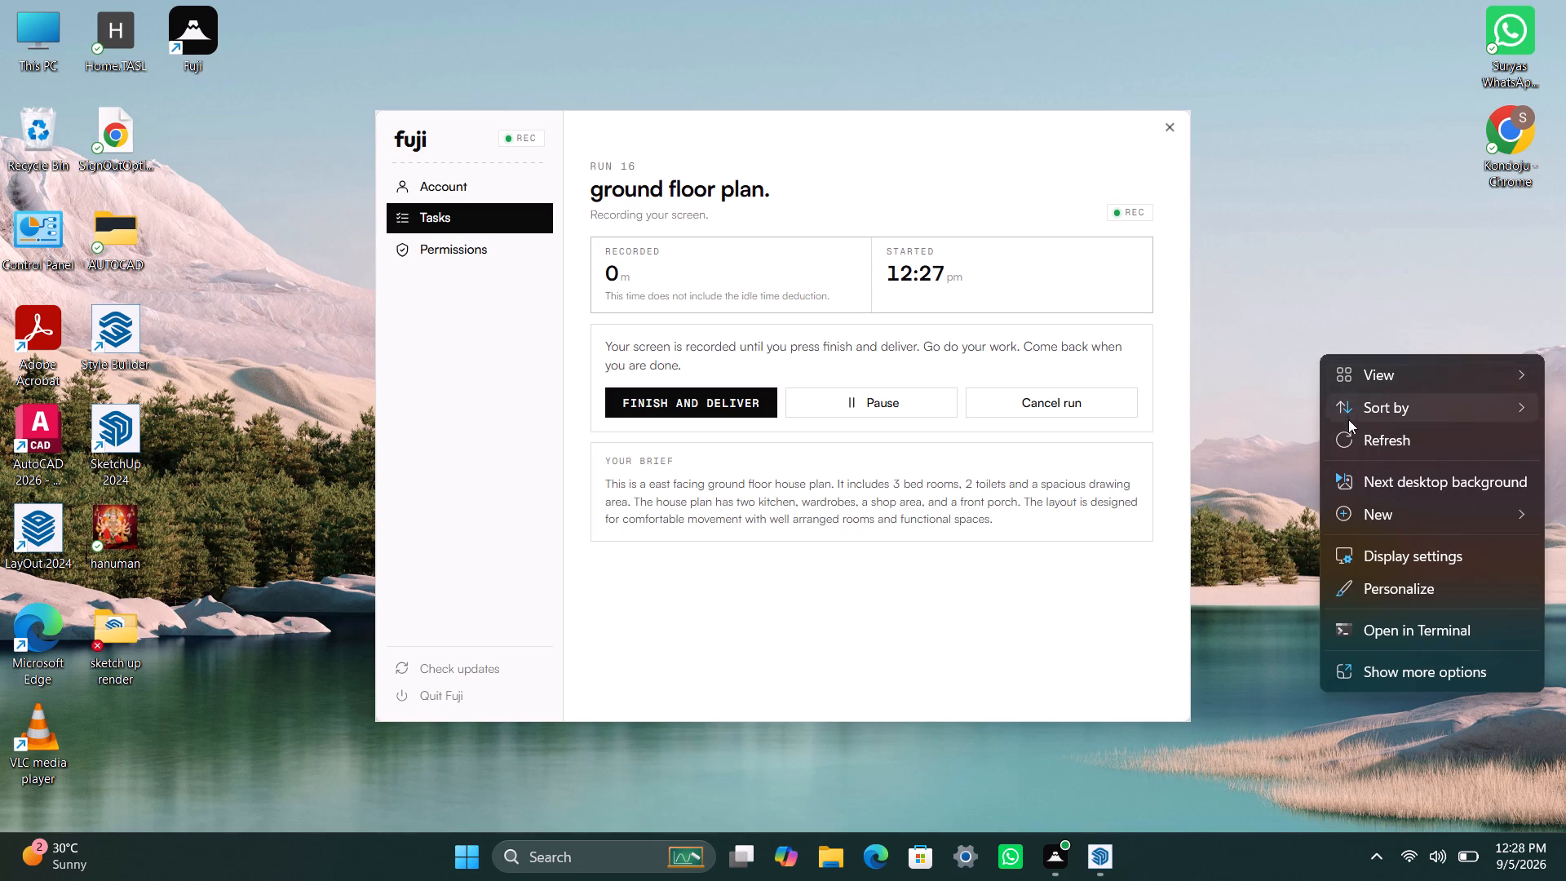
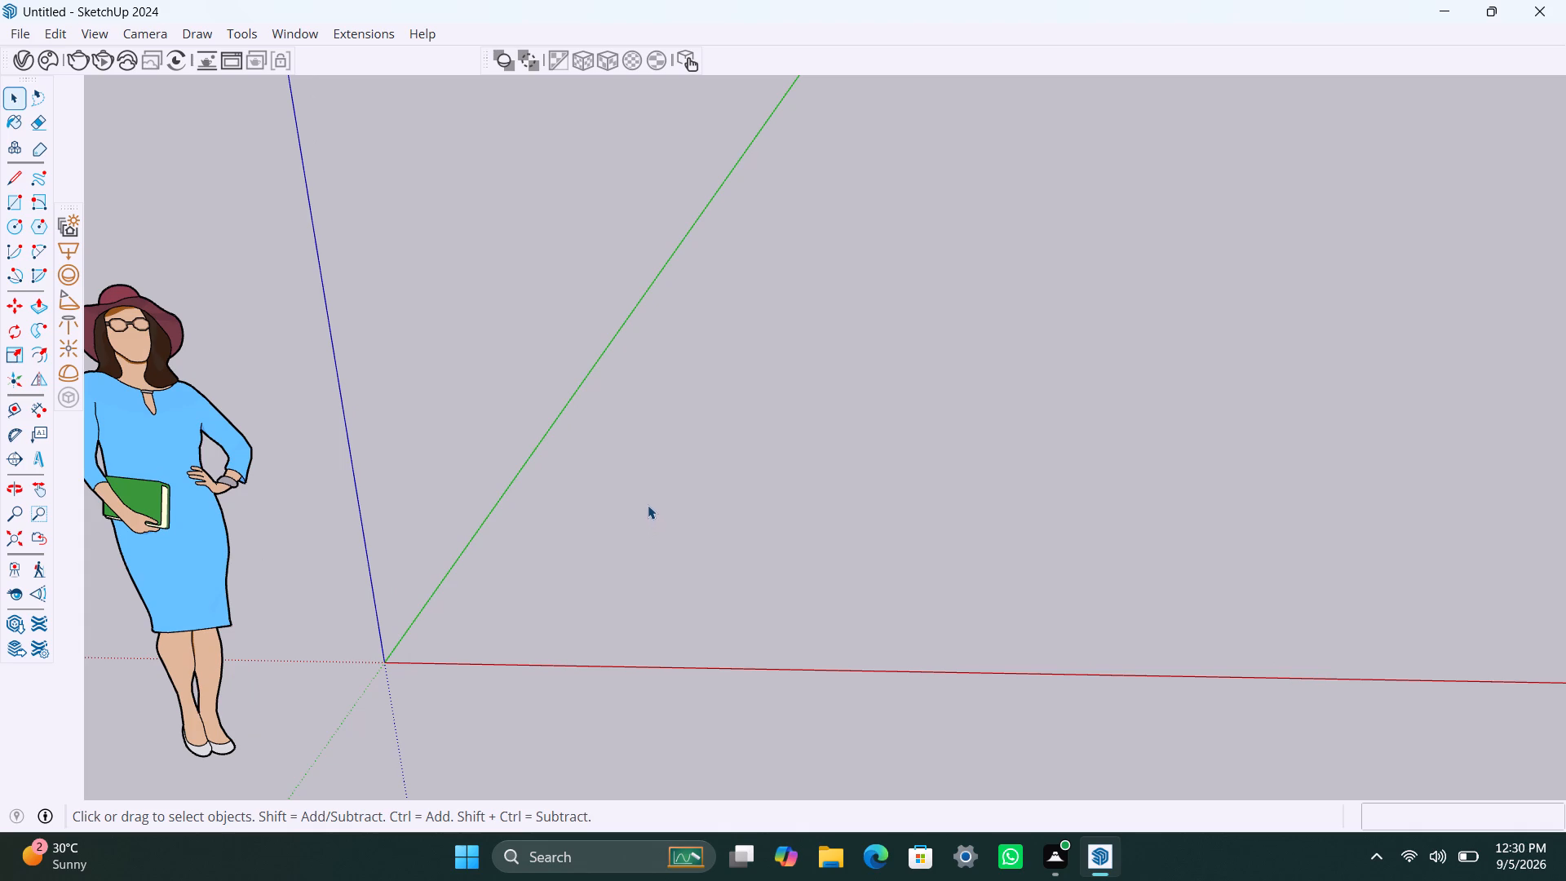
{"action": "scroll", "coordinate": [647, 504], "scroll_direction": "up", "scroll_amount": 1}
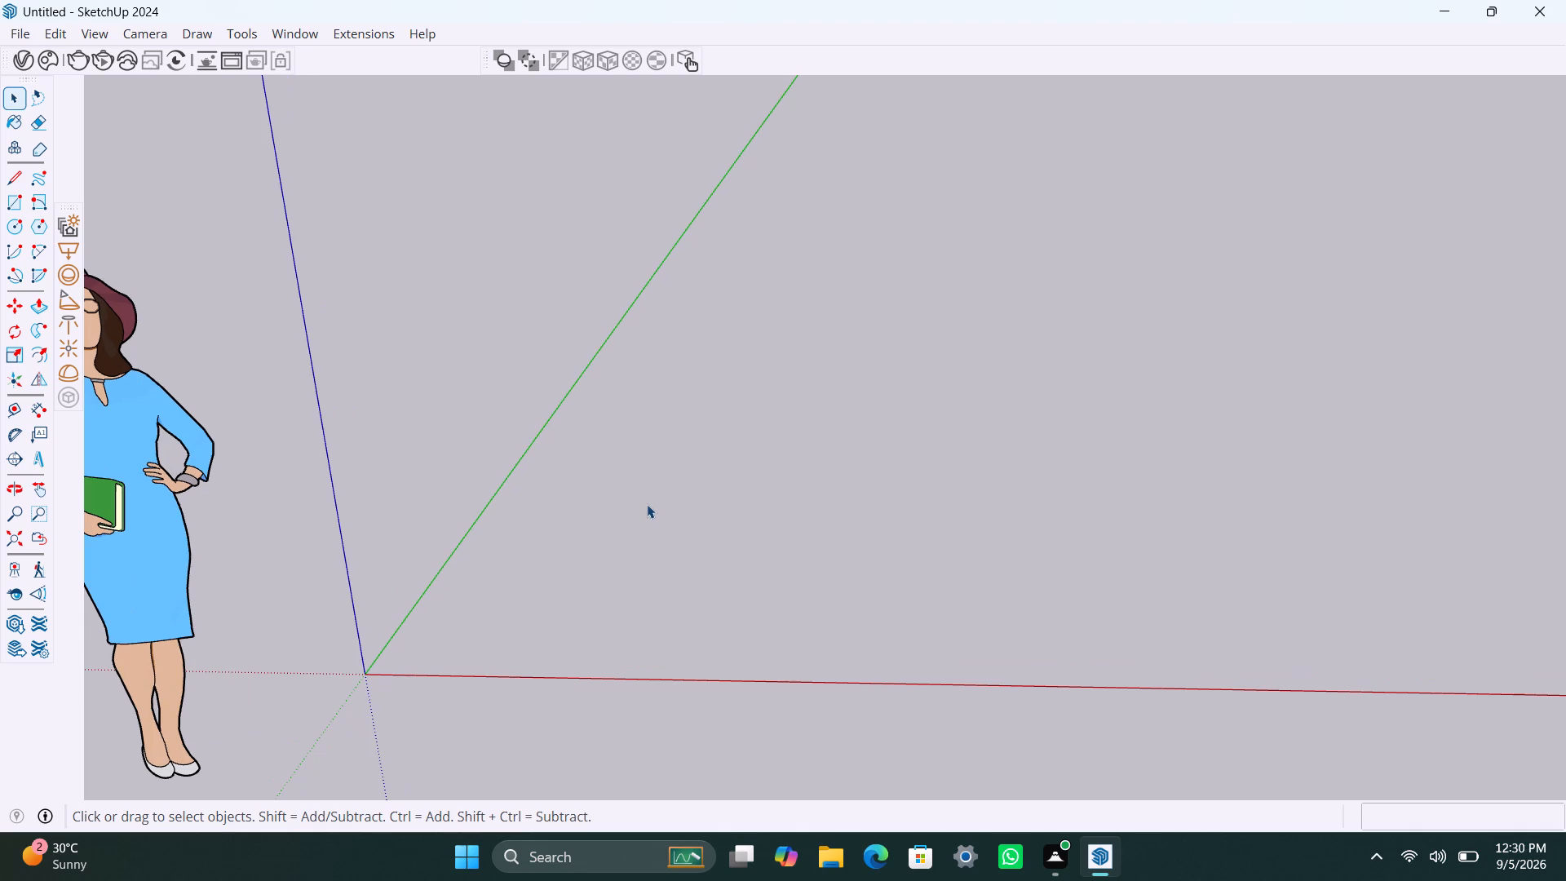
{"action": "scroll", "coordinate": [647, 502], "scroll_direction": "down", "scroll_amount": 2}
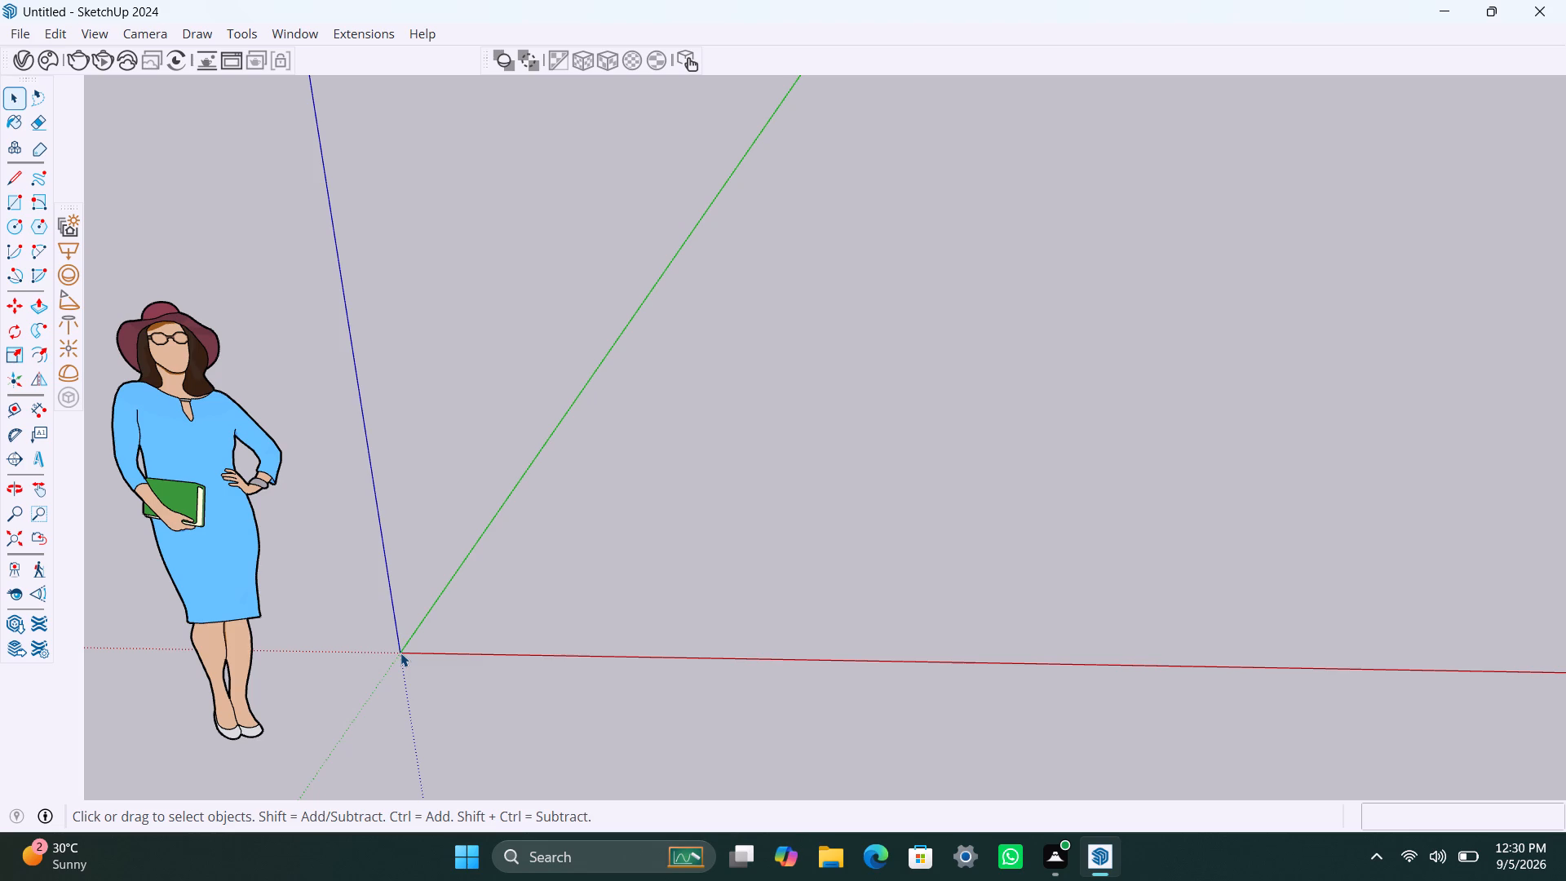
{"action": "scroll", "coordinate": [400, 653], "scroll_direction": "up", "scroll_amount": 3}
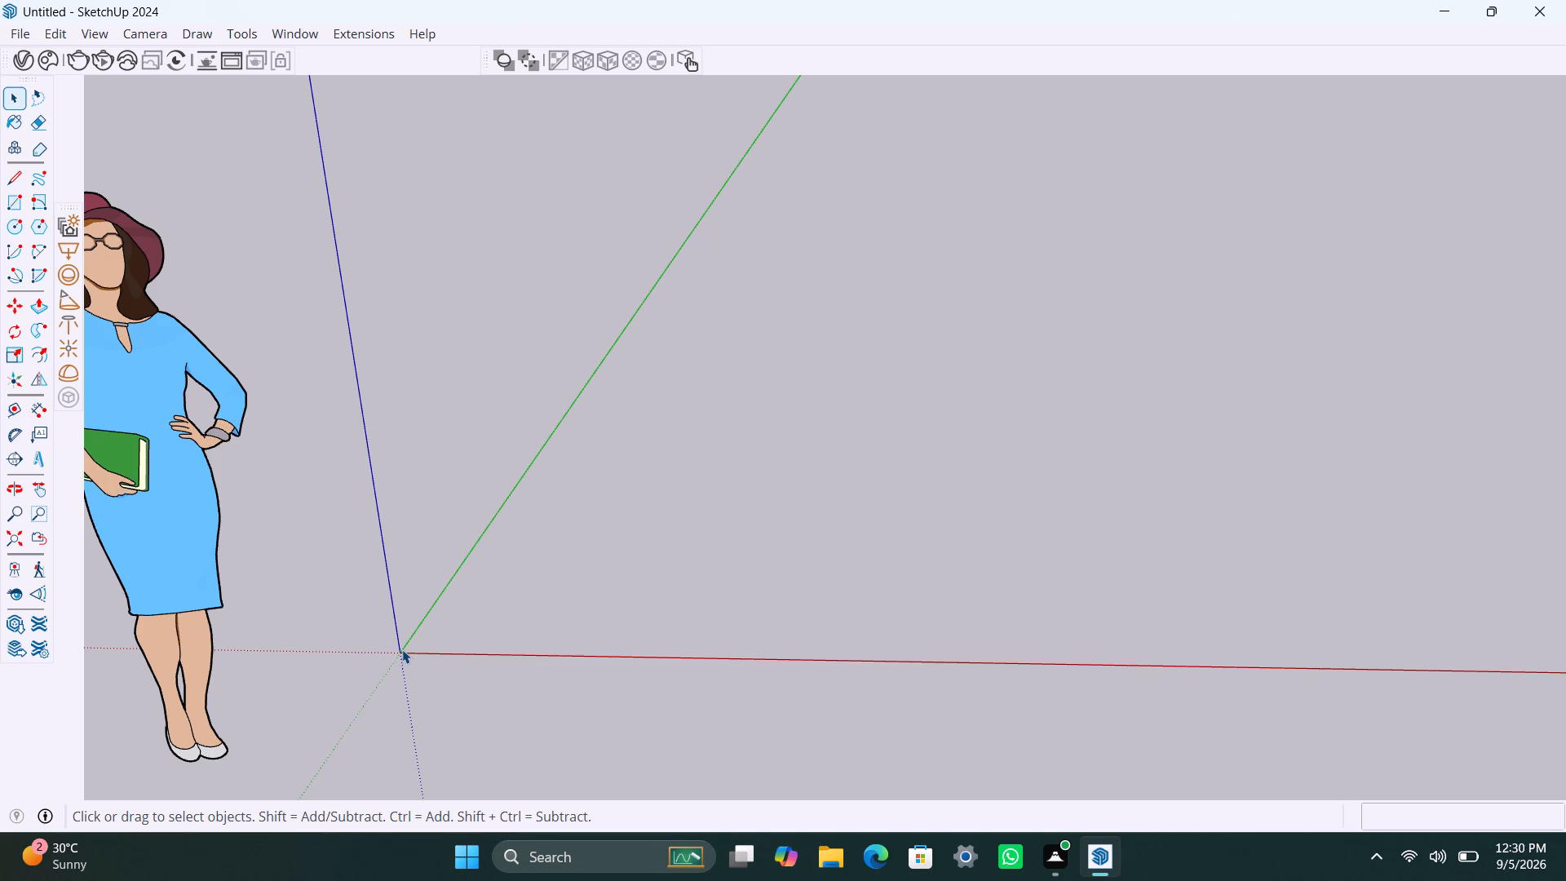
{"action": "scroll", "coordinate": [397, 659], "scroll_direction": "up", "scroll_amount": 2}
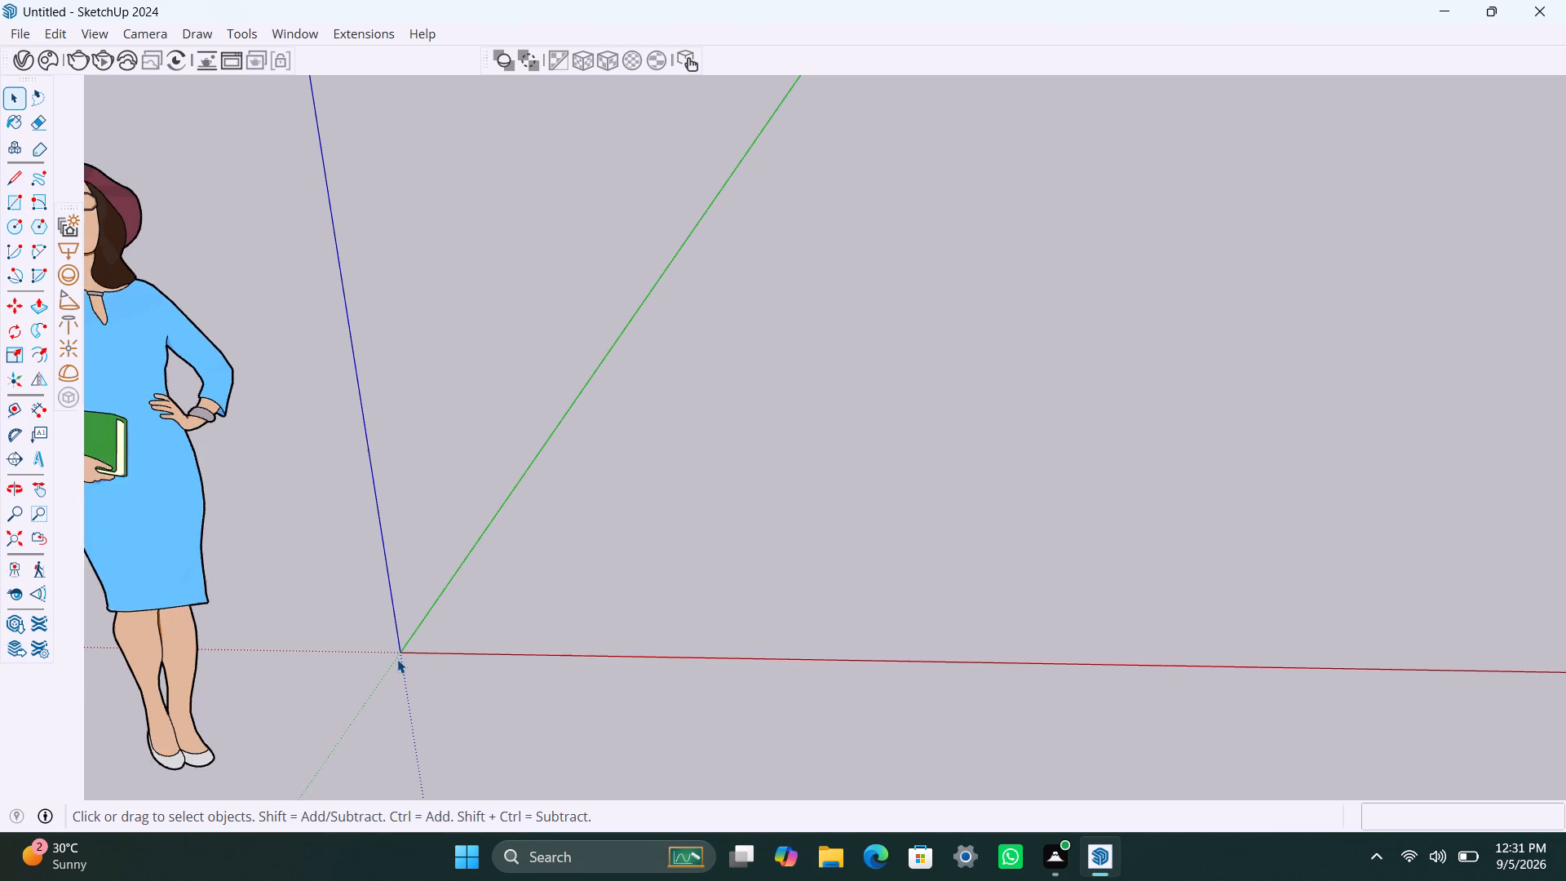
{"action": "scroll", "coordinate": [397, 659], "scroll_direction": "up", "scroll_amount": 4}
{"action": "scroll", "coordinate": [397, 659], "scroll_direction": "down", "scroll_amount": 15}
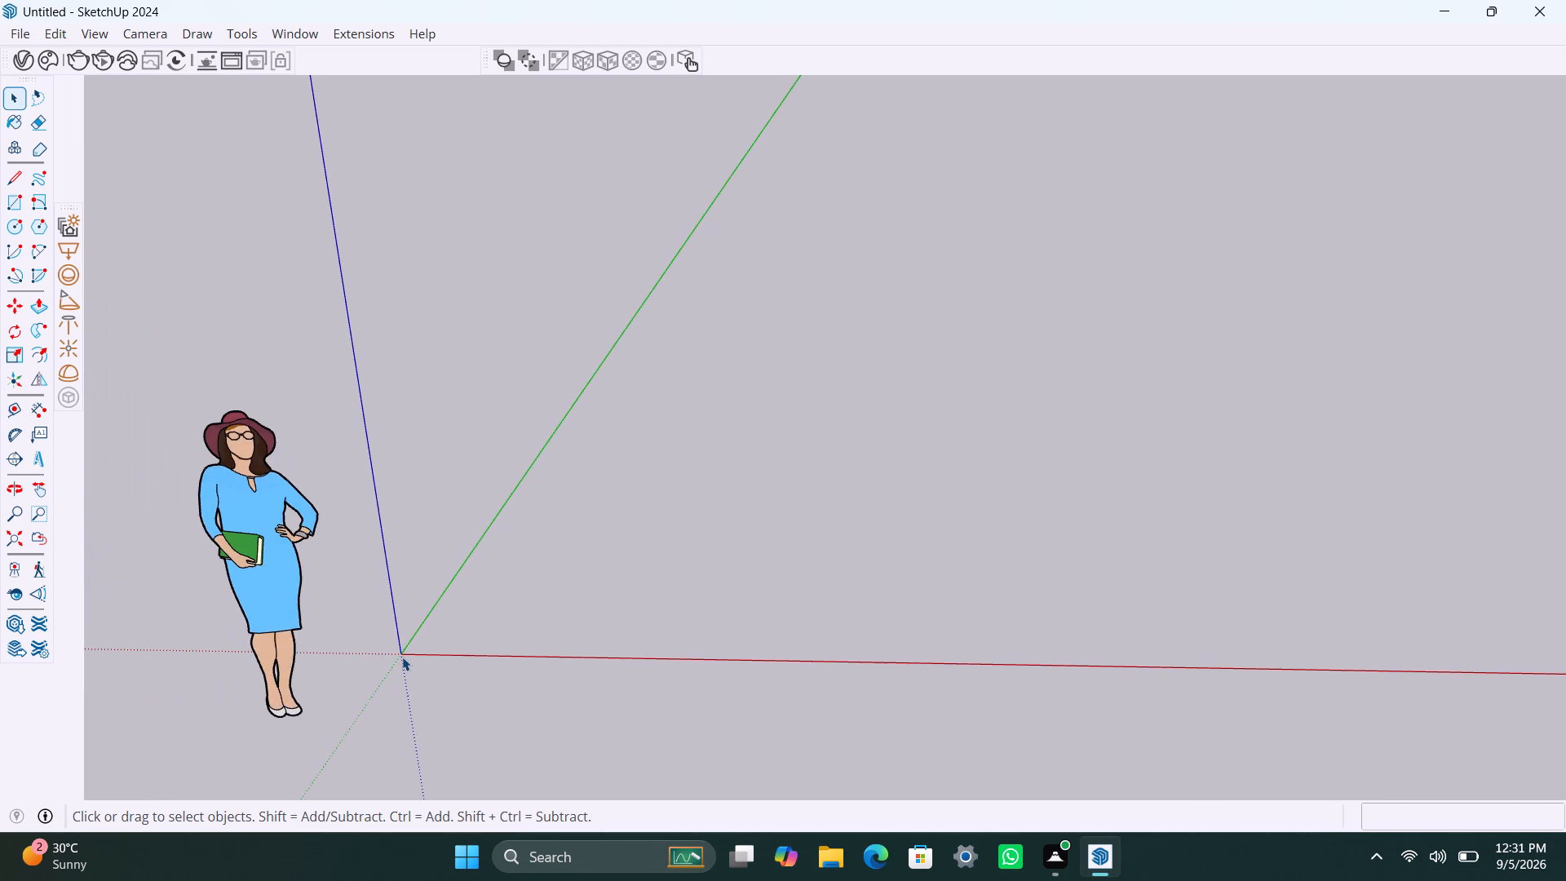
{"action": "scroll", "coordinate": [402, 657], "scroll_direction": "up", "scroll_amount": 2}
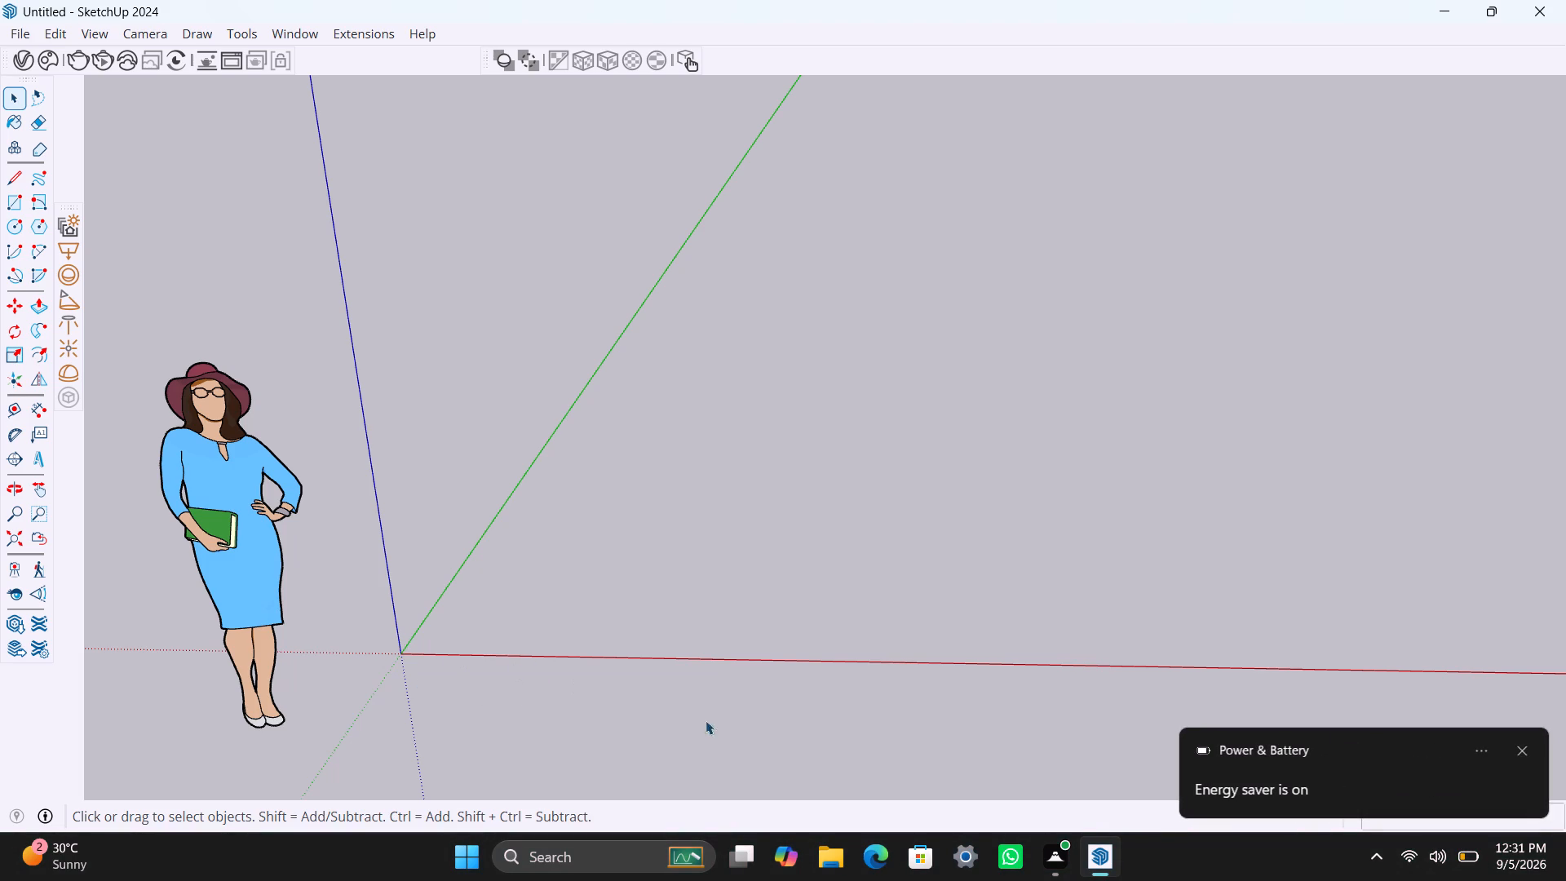
Dismiss the Power & Battery energy saver notification covering the corner of the modelling window.
{"action": "left_click", "coordinate": [1523, 750]}
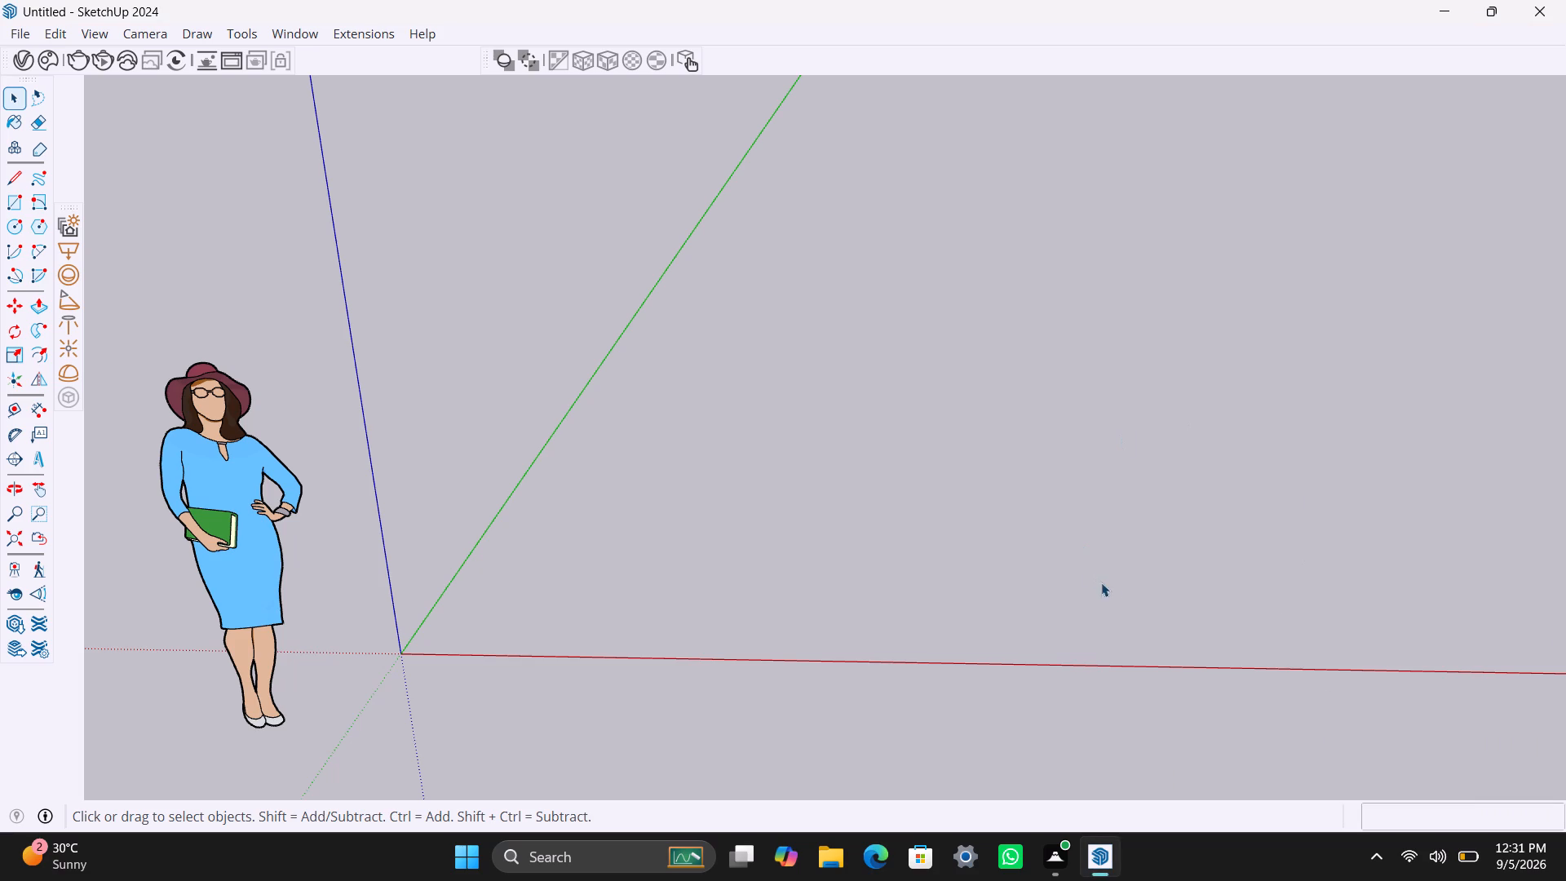
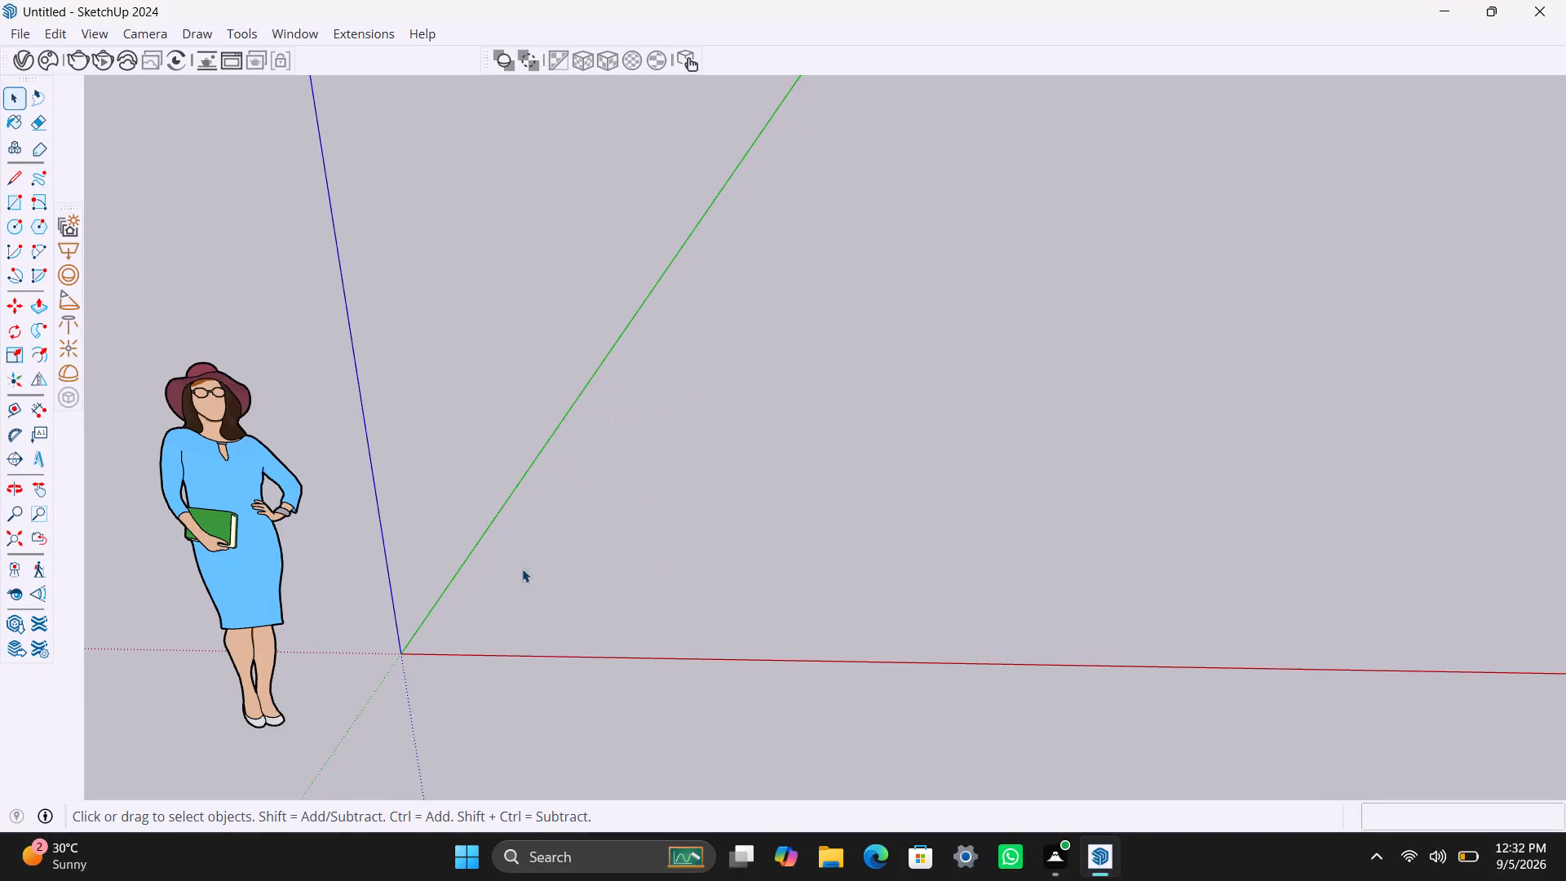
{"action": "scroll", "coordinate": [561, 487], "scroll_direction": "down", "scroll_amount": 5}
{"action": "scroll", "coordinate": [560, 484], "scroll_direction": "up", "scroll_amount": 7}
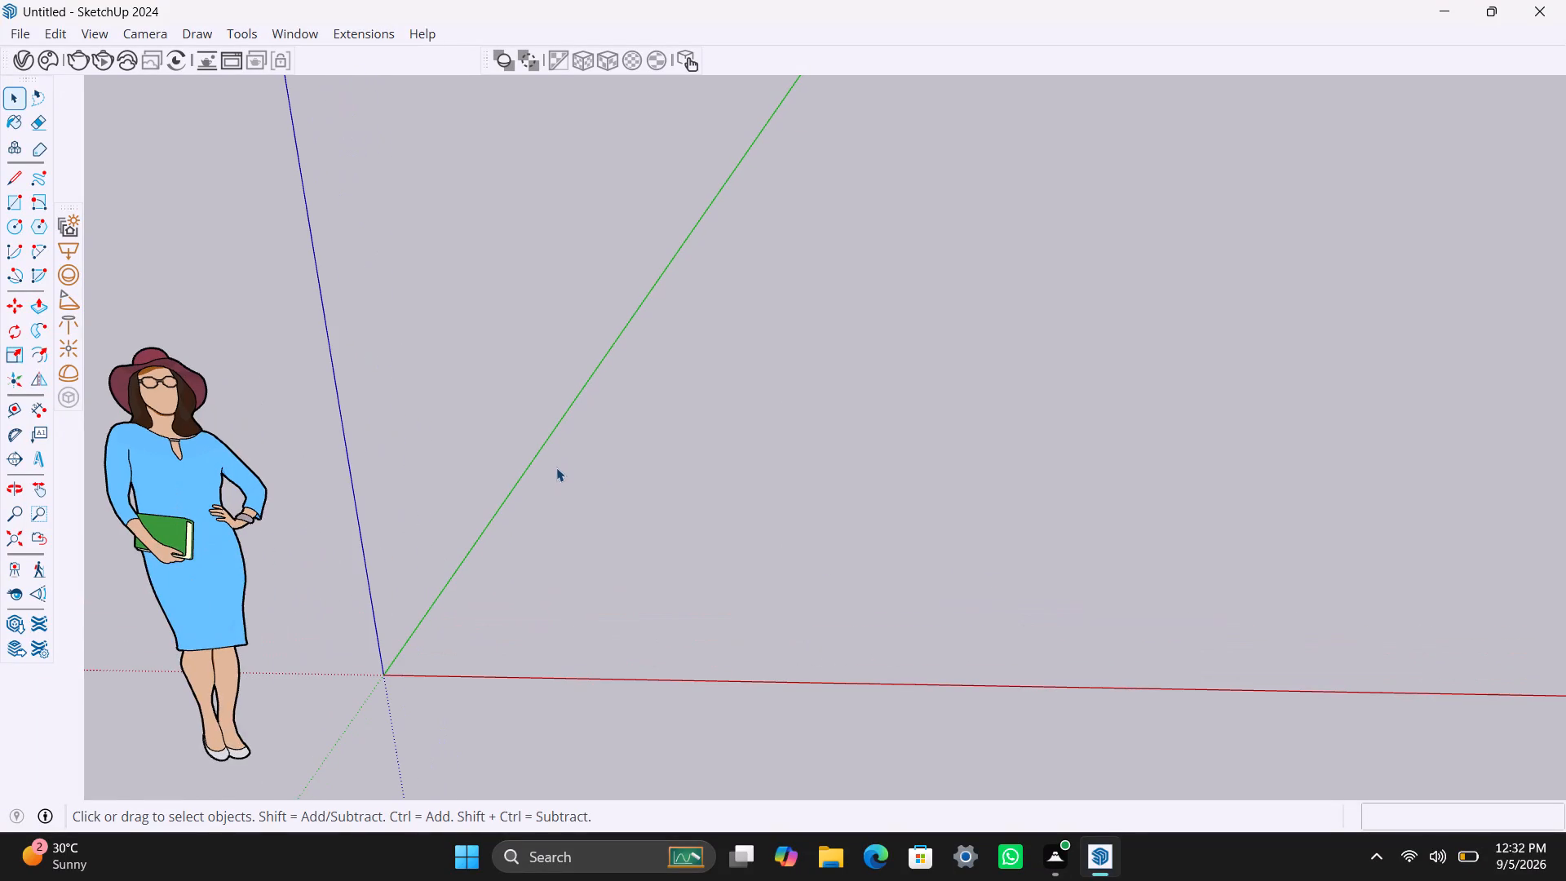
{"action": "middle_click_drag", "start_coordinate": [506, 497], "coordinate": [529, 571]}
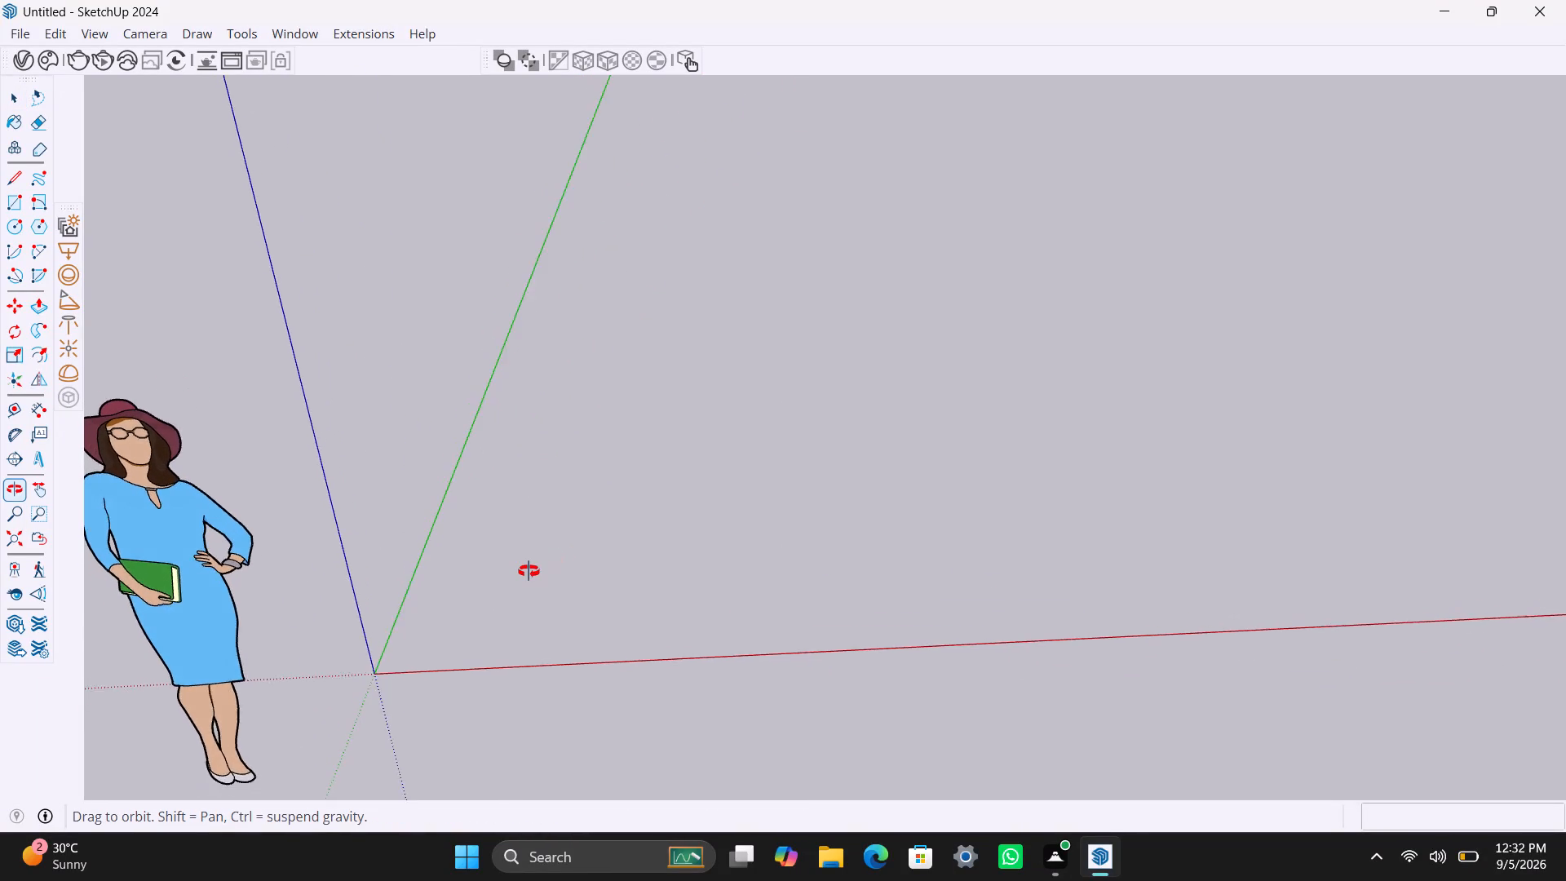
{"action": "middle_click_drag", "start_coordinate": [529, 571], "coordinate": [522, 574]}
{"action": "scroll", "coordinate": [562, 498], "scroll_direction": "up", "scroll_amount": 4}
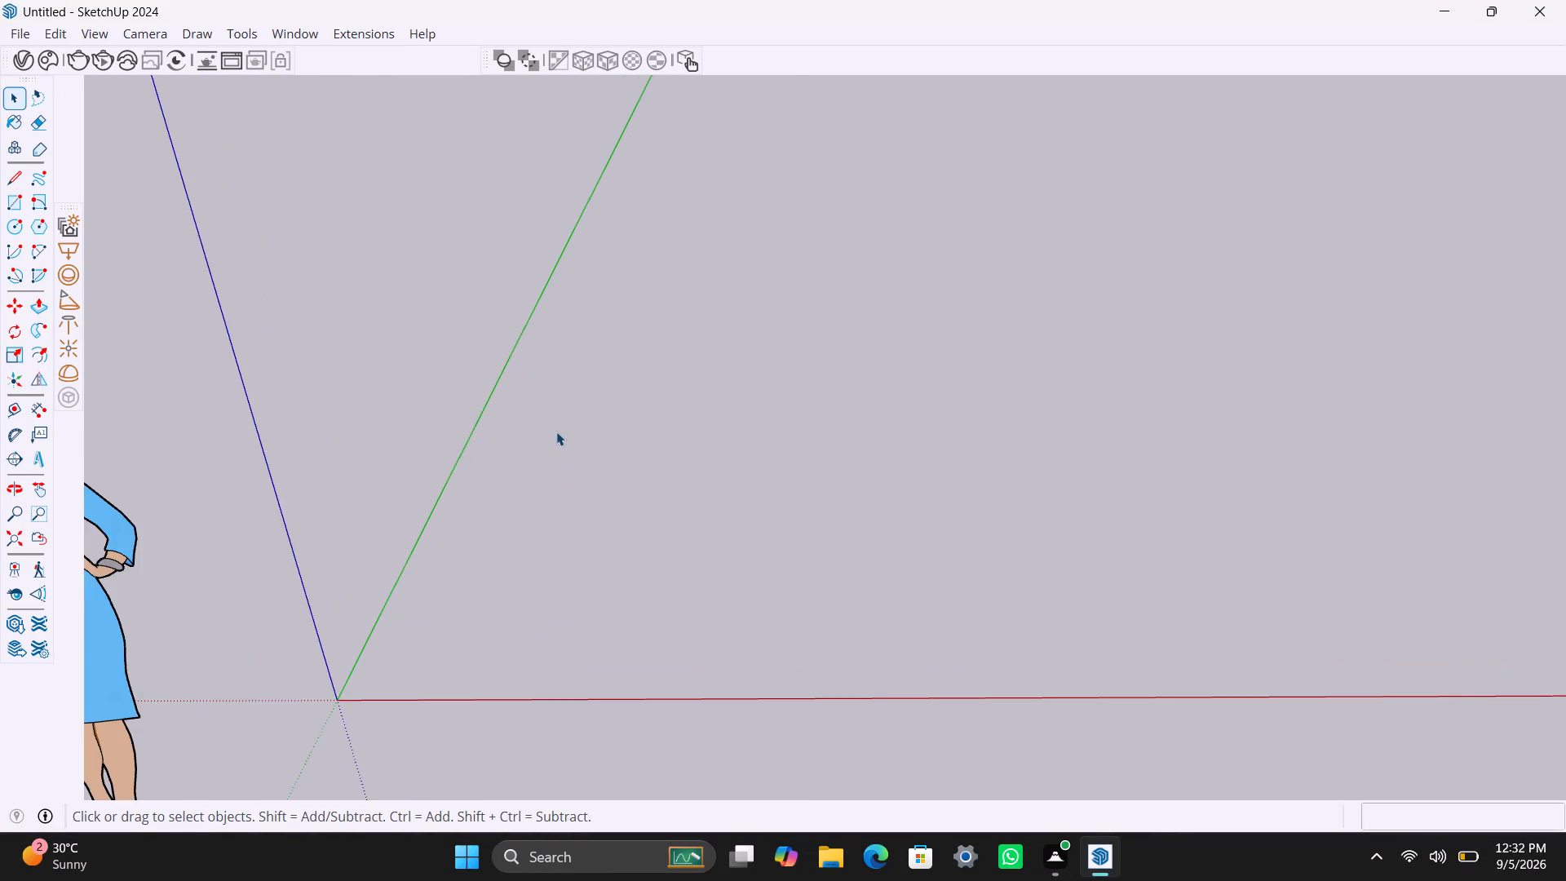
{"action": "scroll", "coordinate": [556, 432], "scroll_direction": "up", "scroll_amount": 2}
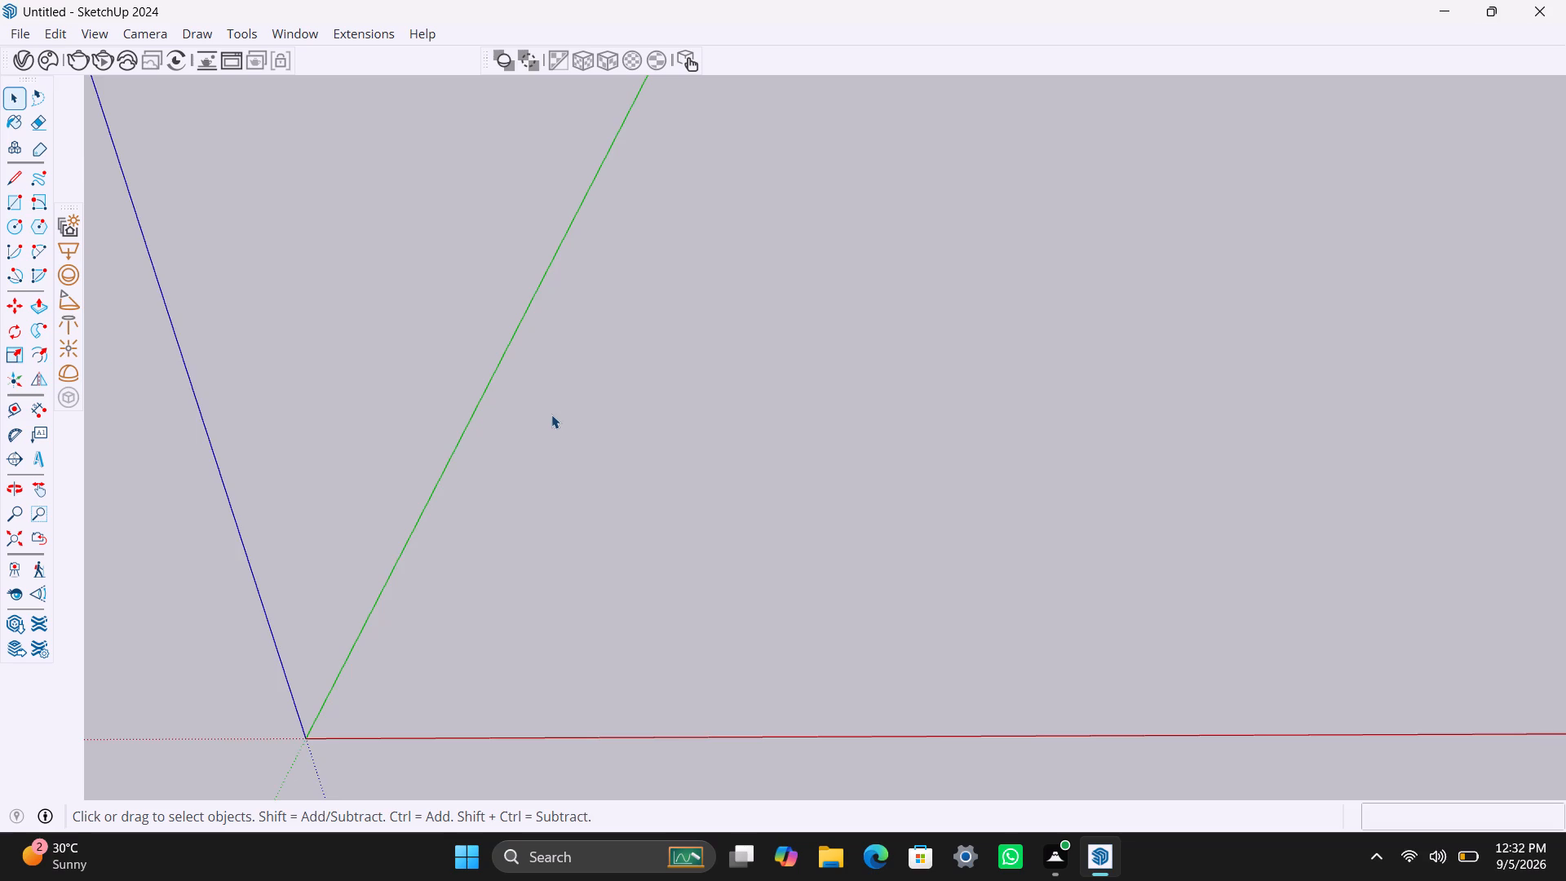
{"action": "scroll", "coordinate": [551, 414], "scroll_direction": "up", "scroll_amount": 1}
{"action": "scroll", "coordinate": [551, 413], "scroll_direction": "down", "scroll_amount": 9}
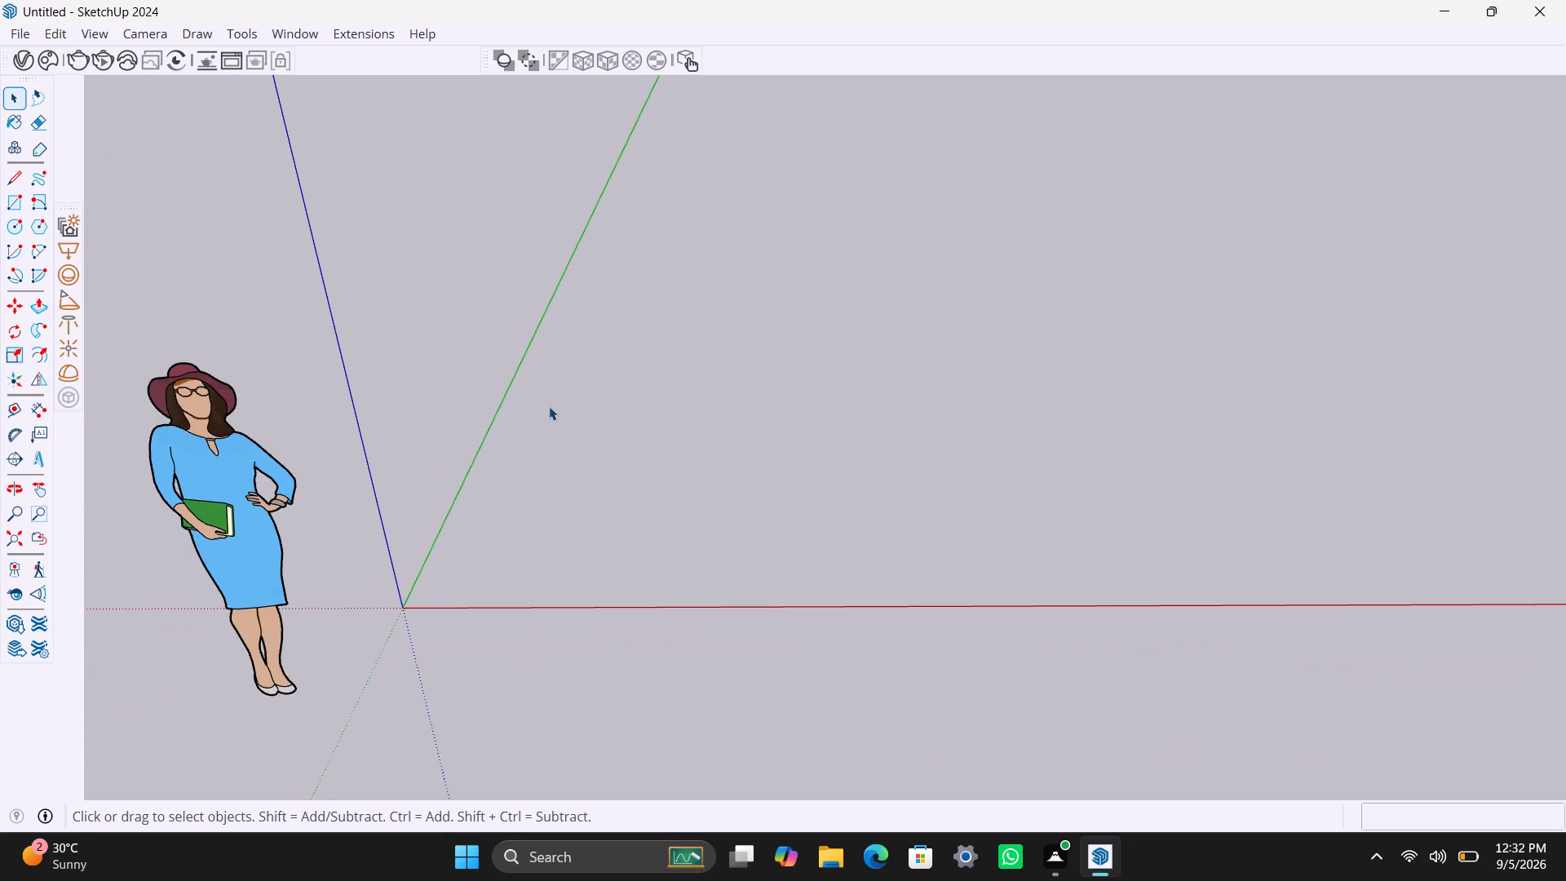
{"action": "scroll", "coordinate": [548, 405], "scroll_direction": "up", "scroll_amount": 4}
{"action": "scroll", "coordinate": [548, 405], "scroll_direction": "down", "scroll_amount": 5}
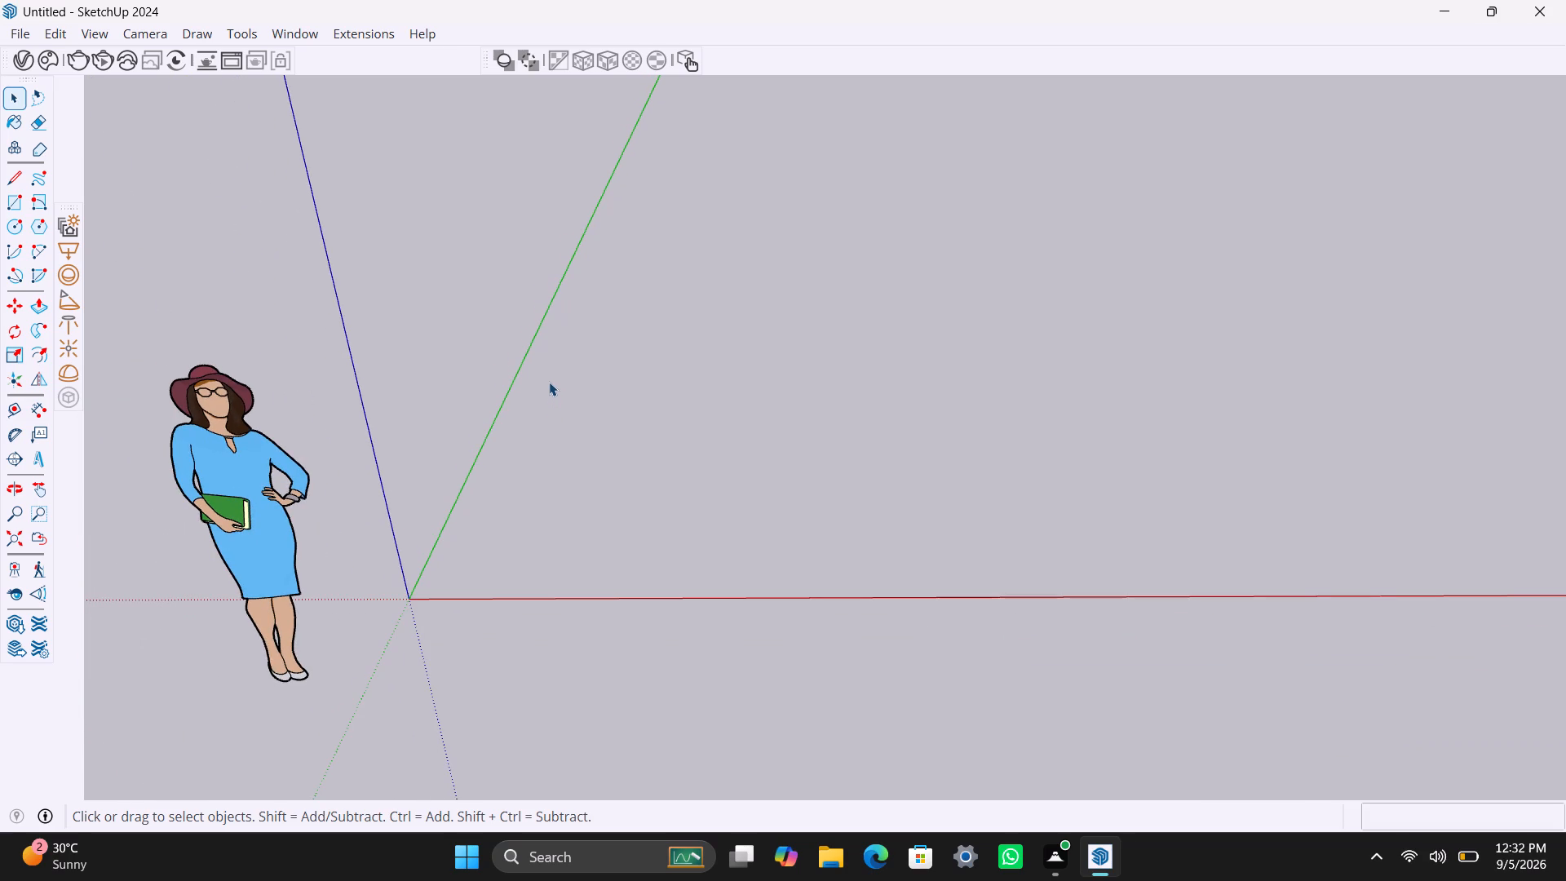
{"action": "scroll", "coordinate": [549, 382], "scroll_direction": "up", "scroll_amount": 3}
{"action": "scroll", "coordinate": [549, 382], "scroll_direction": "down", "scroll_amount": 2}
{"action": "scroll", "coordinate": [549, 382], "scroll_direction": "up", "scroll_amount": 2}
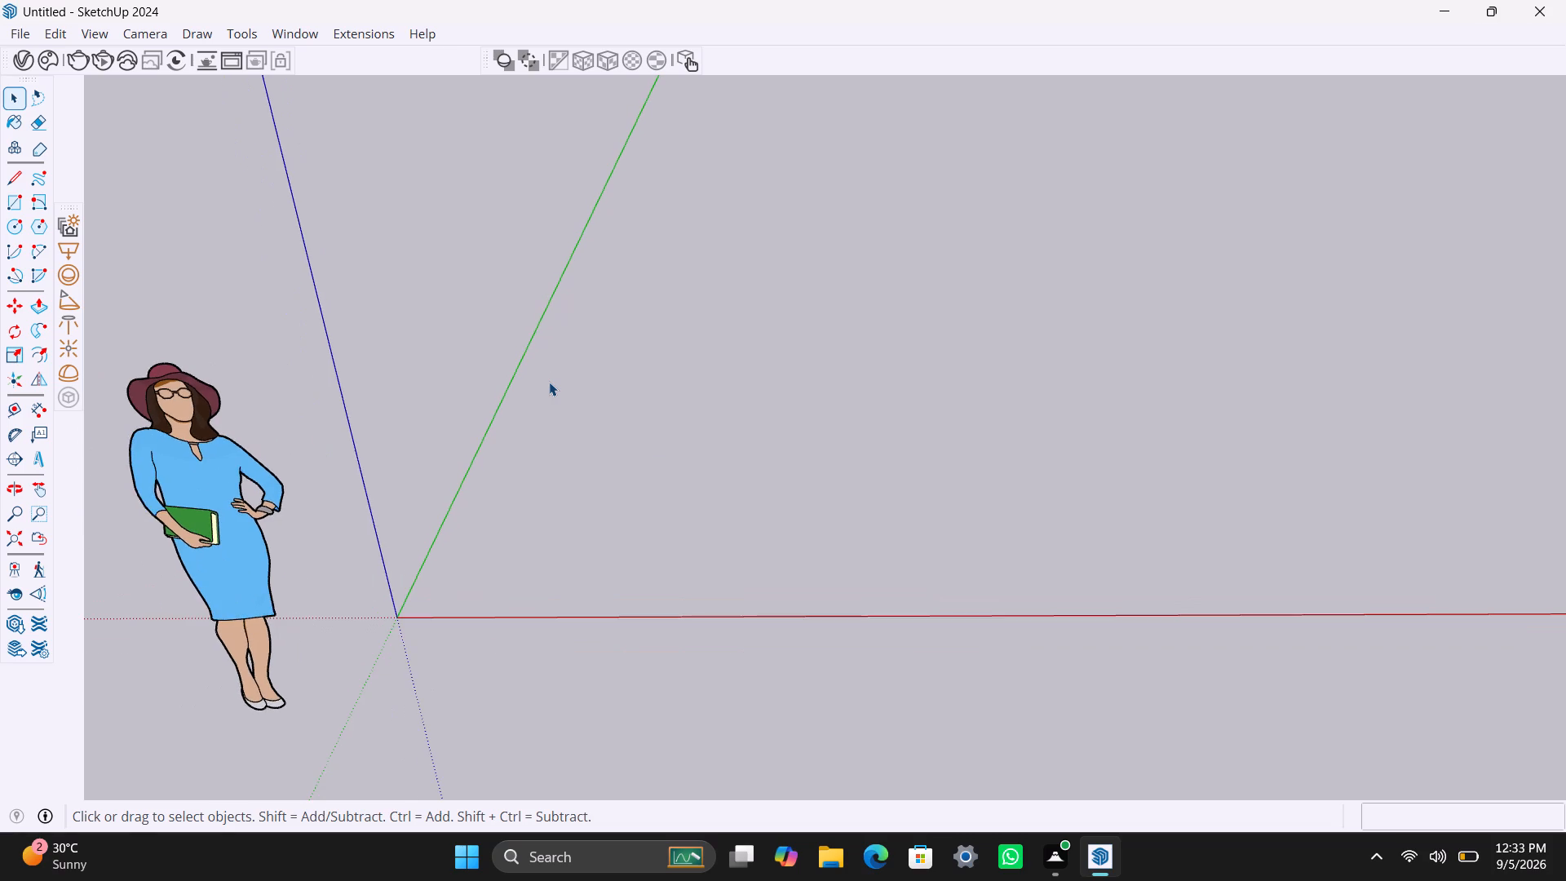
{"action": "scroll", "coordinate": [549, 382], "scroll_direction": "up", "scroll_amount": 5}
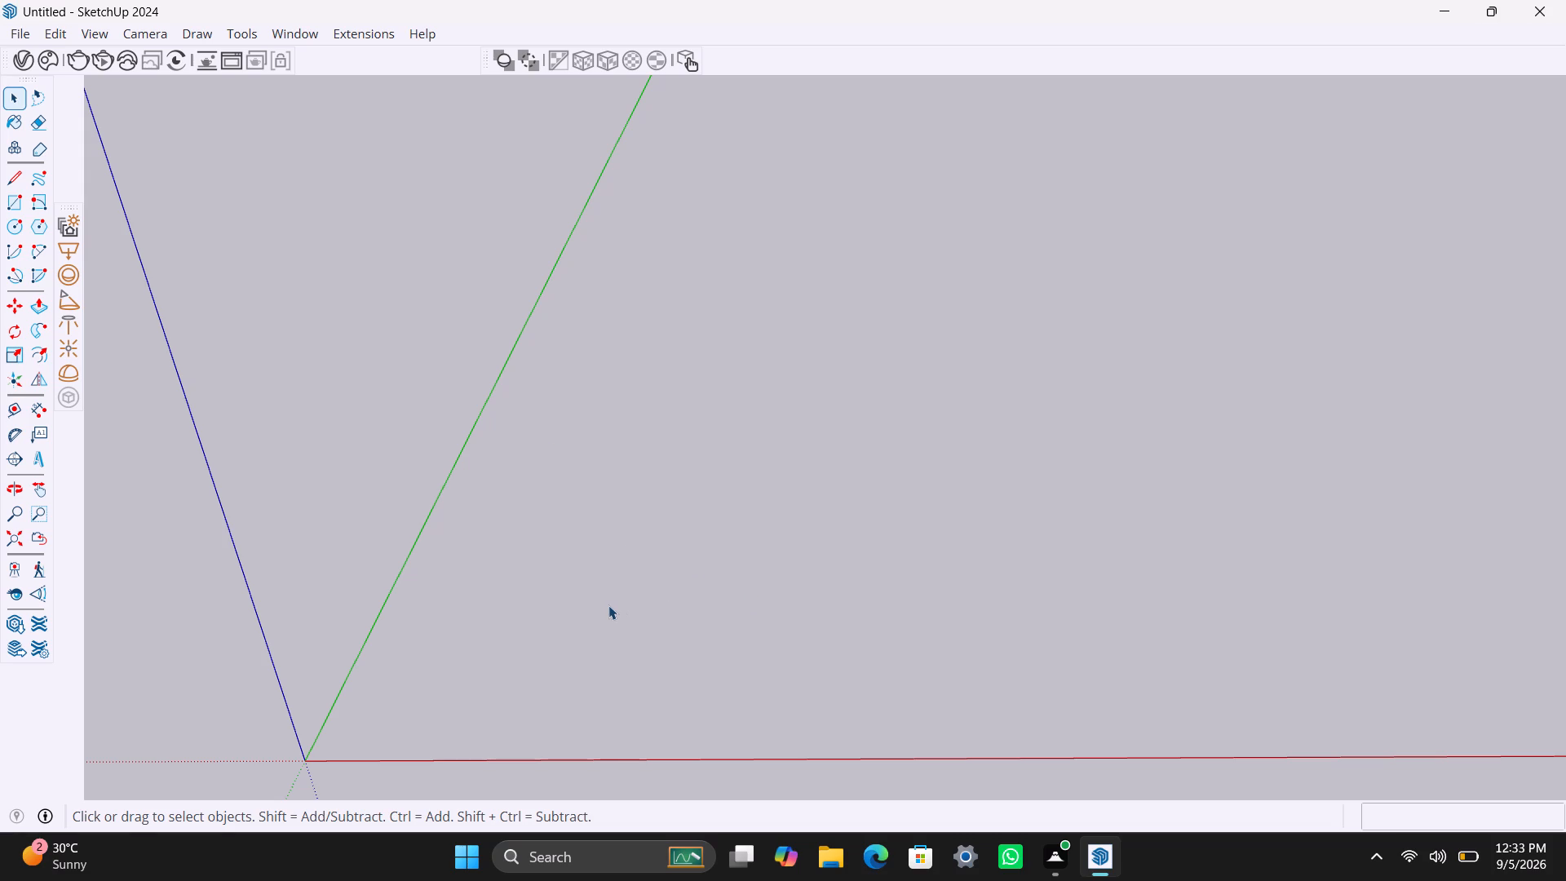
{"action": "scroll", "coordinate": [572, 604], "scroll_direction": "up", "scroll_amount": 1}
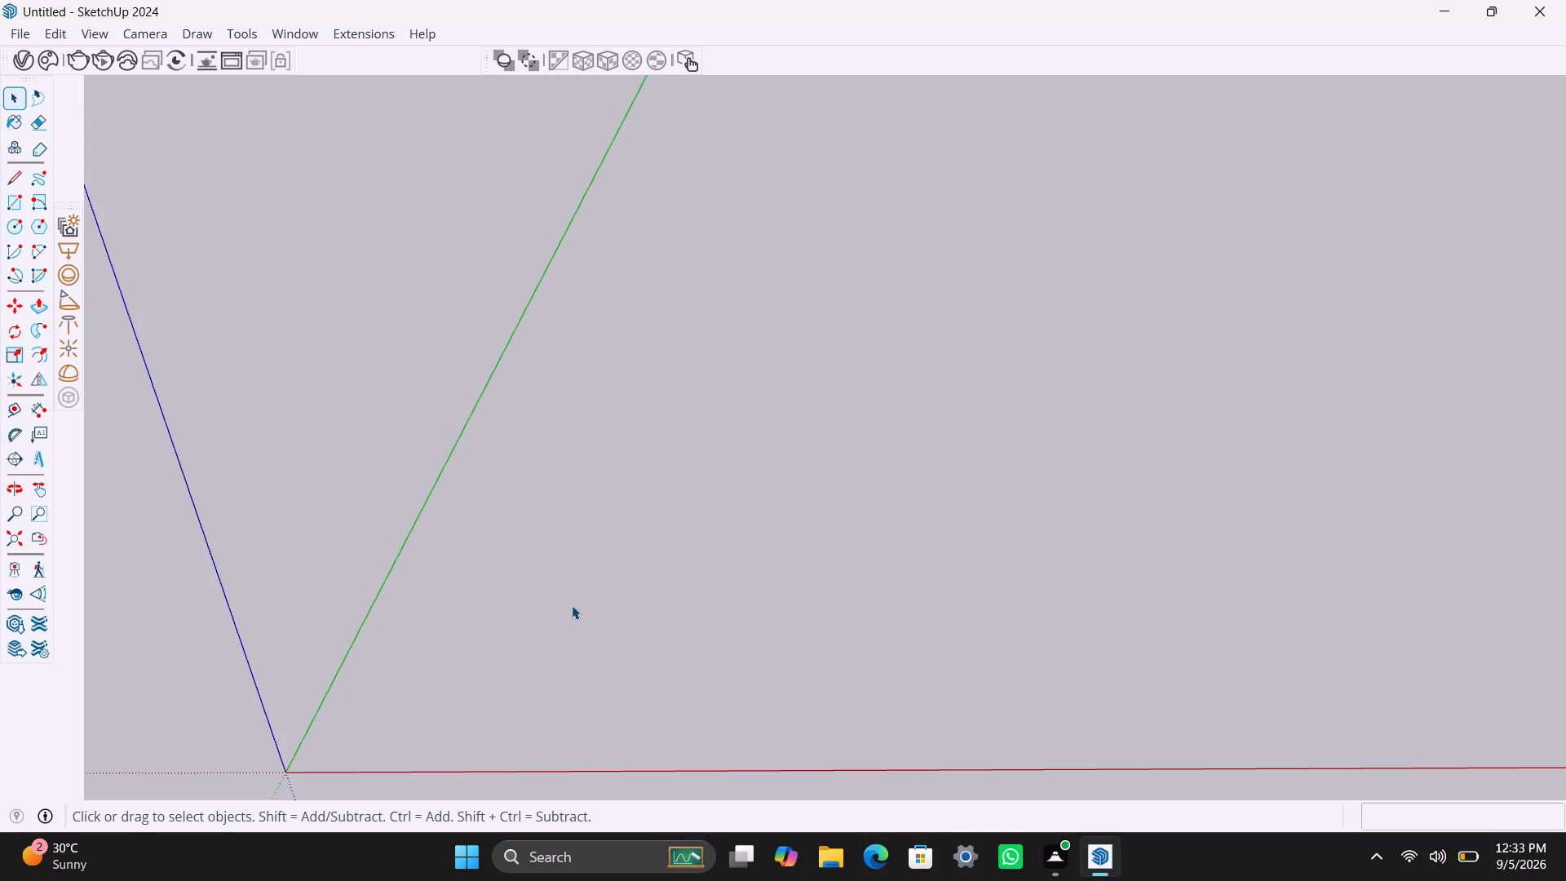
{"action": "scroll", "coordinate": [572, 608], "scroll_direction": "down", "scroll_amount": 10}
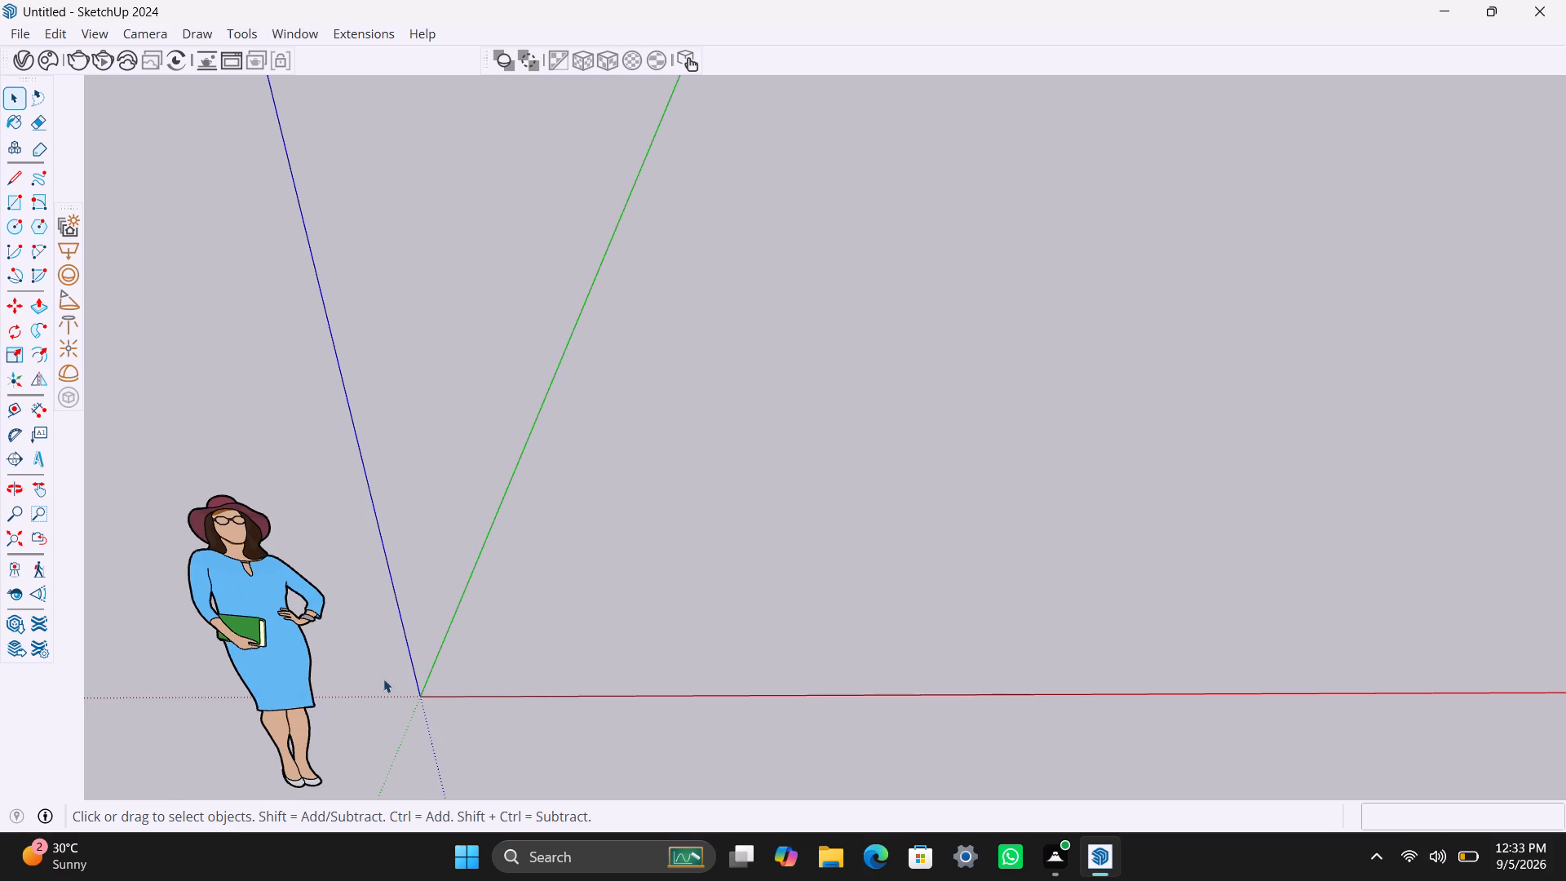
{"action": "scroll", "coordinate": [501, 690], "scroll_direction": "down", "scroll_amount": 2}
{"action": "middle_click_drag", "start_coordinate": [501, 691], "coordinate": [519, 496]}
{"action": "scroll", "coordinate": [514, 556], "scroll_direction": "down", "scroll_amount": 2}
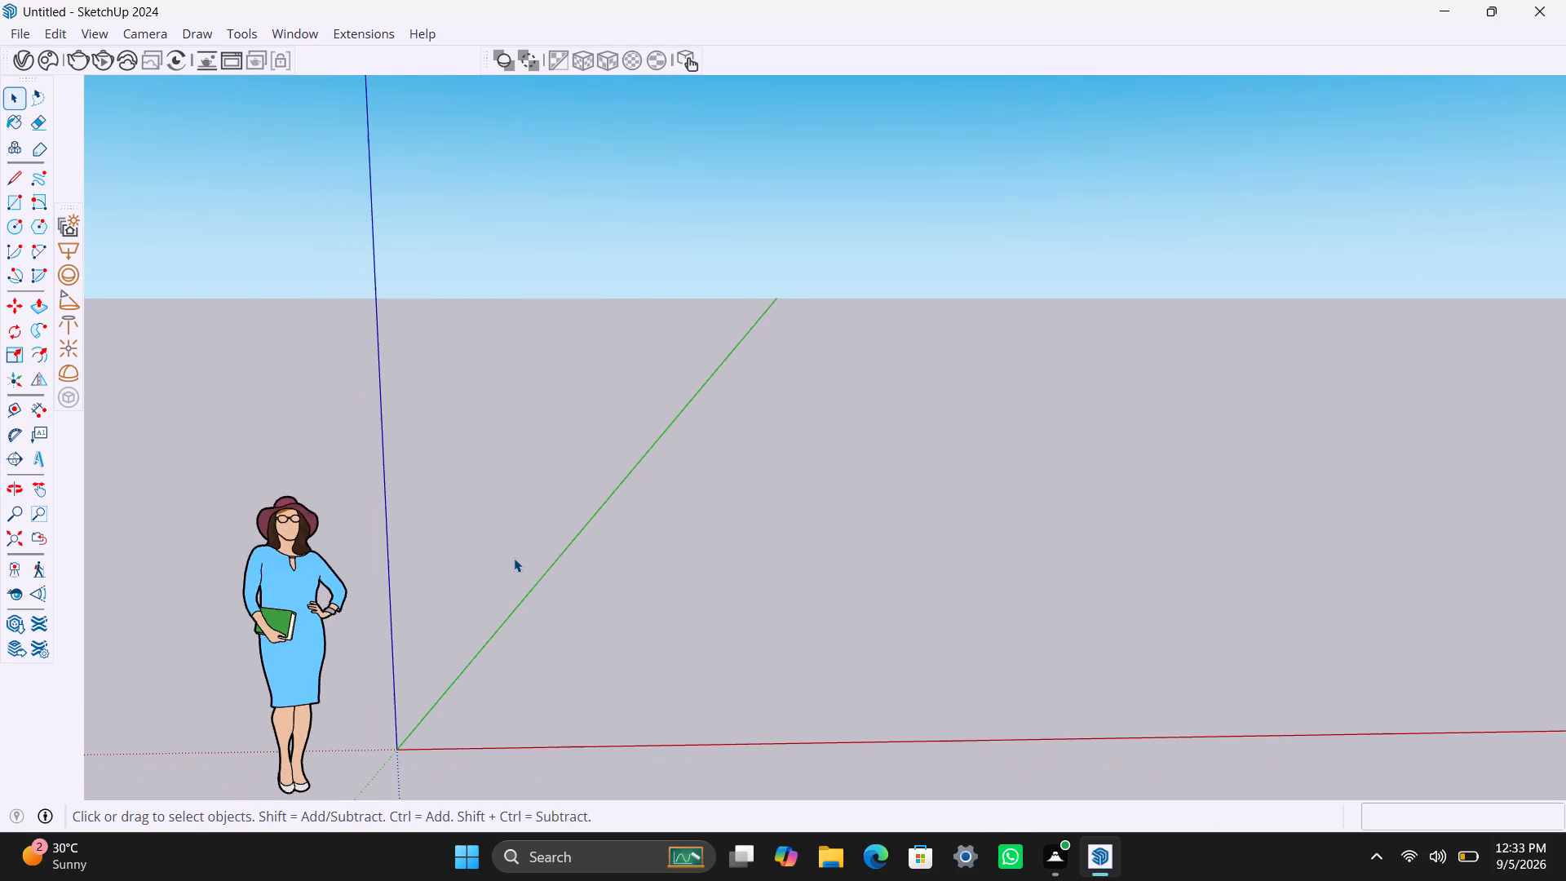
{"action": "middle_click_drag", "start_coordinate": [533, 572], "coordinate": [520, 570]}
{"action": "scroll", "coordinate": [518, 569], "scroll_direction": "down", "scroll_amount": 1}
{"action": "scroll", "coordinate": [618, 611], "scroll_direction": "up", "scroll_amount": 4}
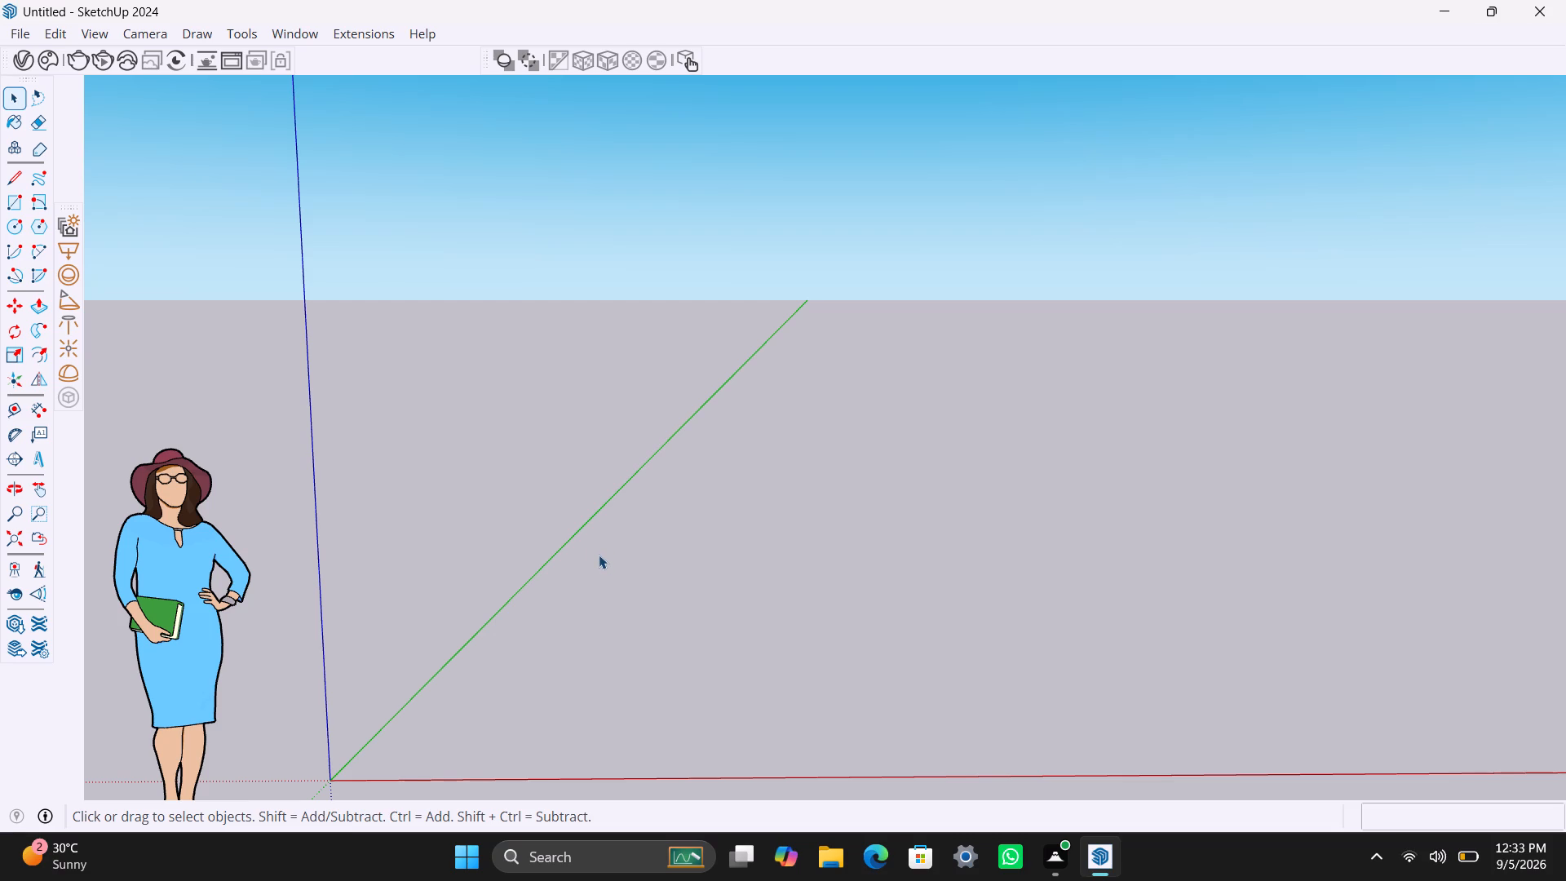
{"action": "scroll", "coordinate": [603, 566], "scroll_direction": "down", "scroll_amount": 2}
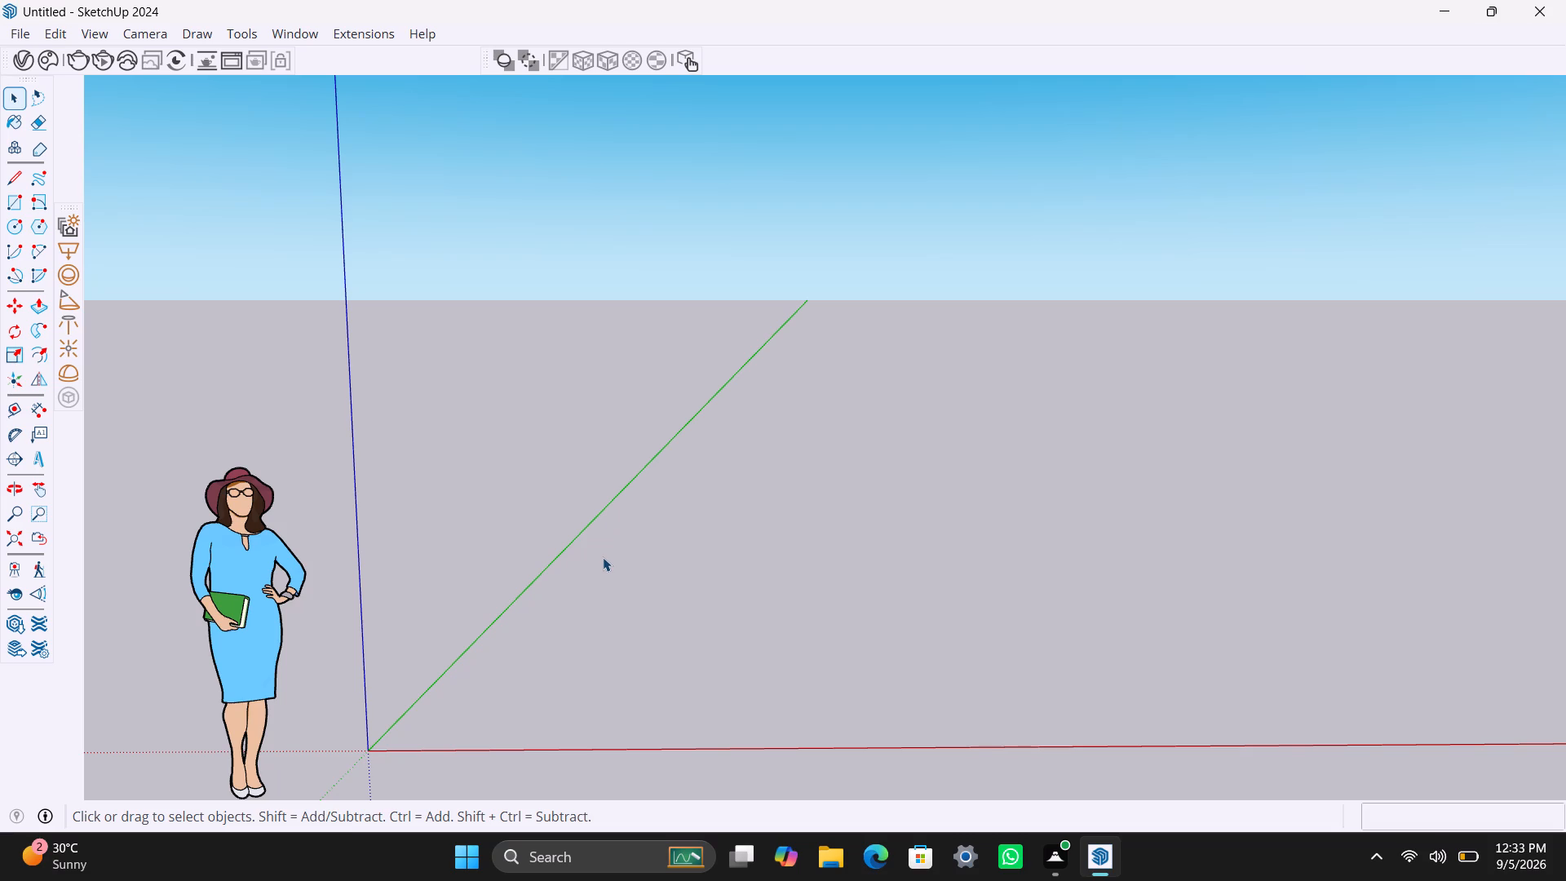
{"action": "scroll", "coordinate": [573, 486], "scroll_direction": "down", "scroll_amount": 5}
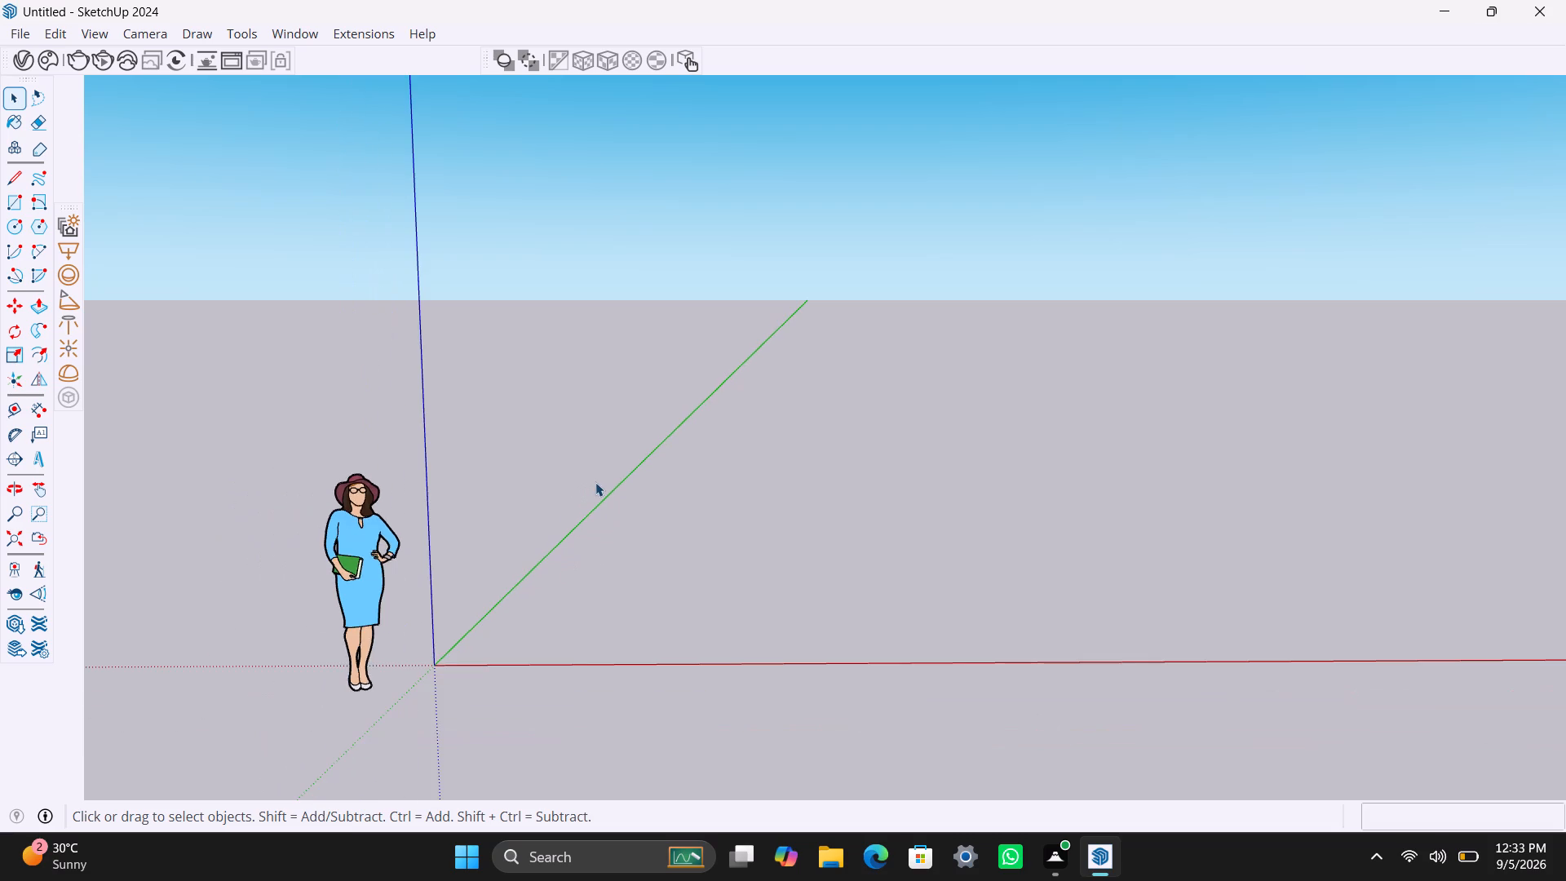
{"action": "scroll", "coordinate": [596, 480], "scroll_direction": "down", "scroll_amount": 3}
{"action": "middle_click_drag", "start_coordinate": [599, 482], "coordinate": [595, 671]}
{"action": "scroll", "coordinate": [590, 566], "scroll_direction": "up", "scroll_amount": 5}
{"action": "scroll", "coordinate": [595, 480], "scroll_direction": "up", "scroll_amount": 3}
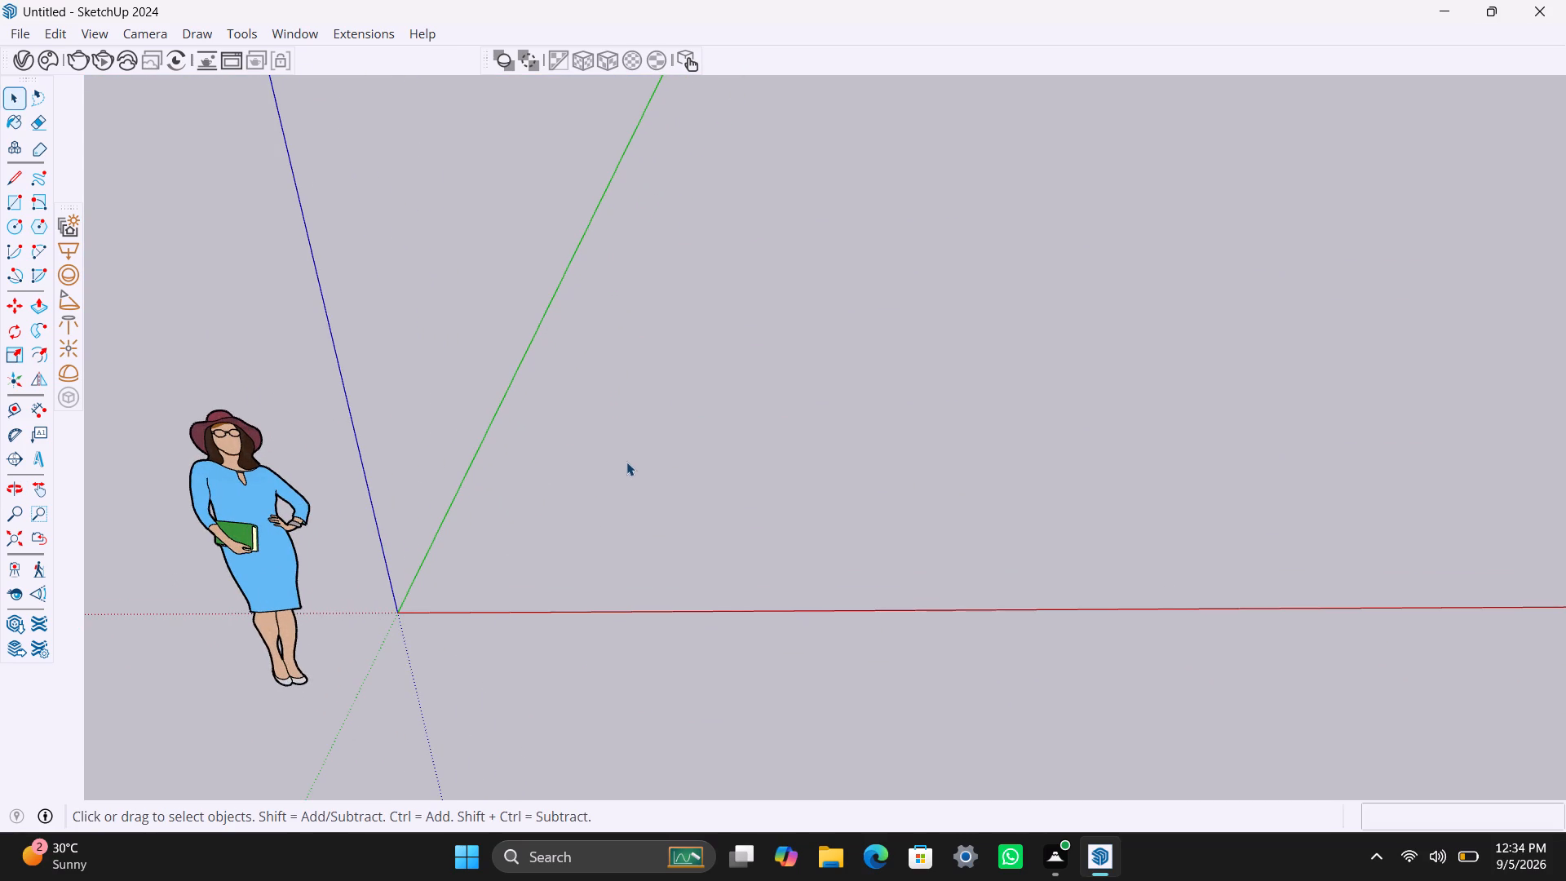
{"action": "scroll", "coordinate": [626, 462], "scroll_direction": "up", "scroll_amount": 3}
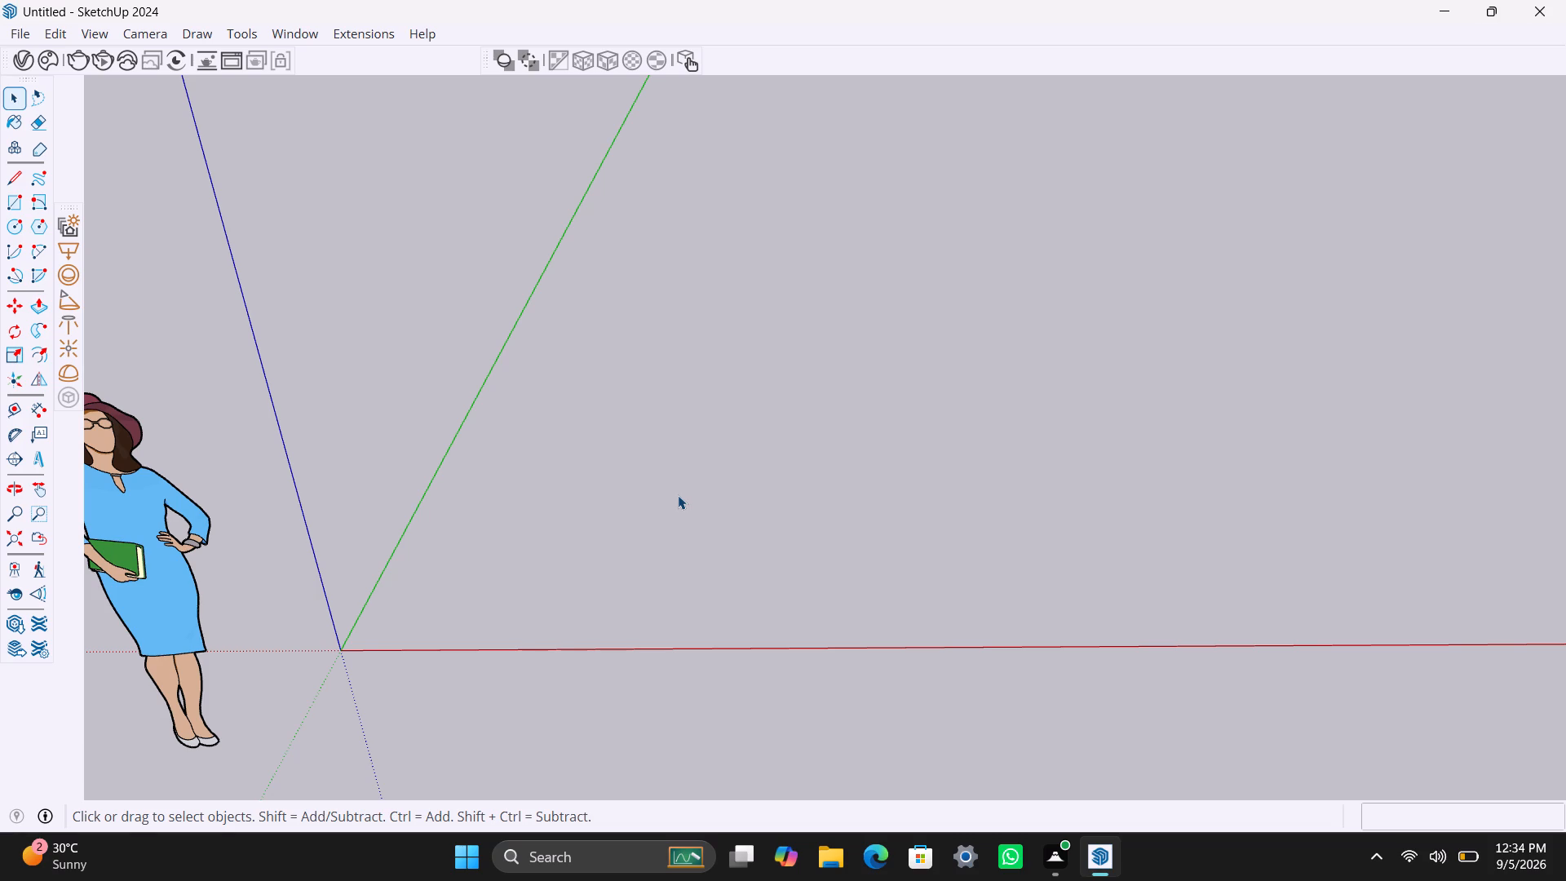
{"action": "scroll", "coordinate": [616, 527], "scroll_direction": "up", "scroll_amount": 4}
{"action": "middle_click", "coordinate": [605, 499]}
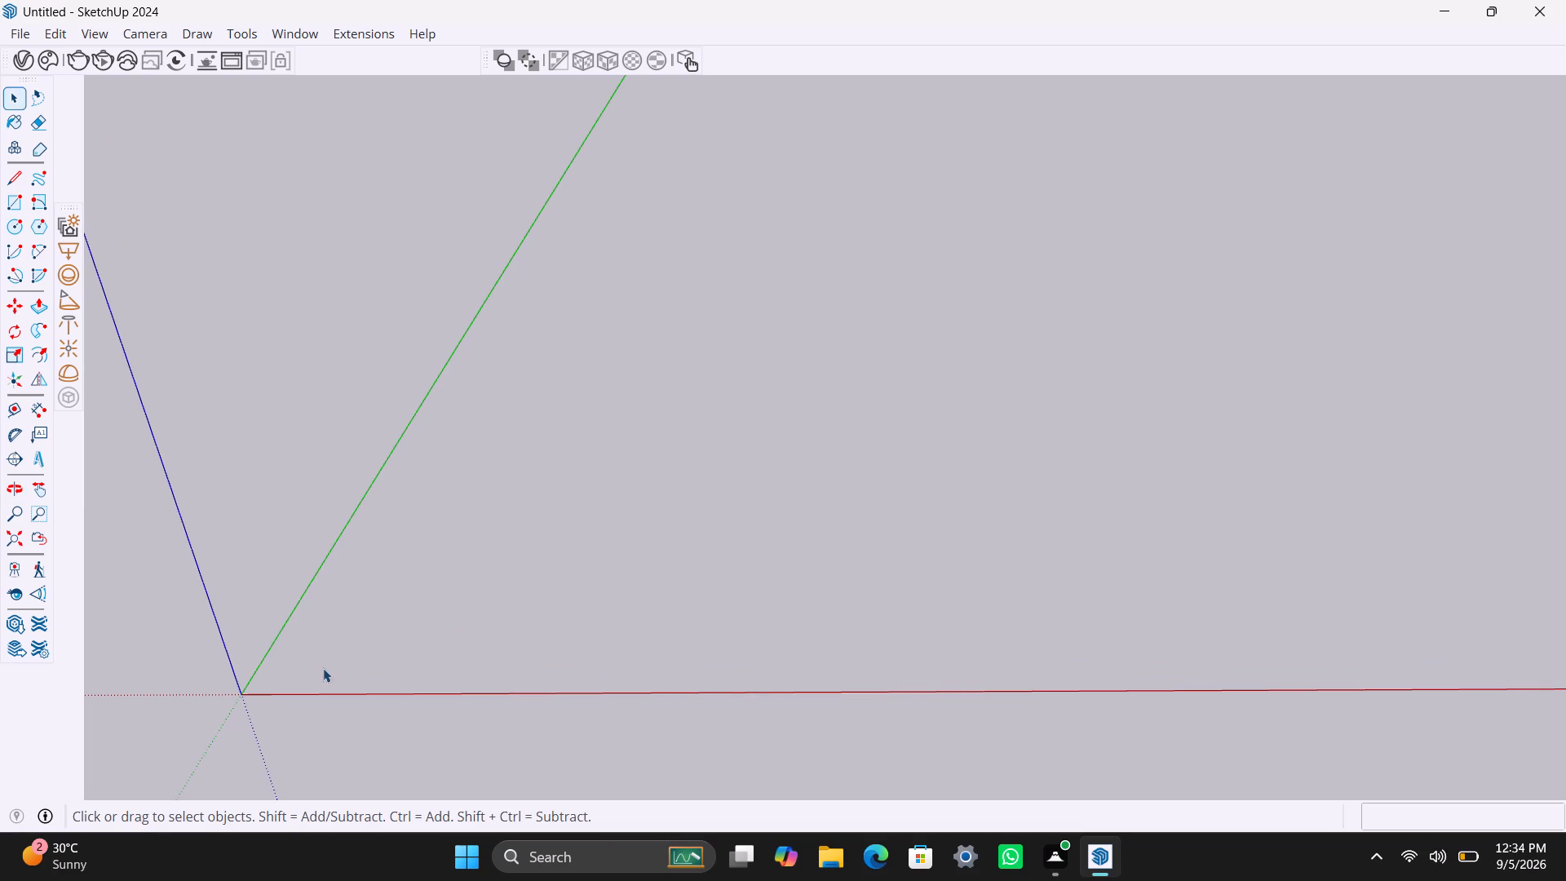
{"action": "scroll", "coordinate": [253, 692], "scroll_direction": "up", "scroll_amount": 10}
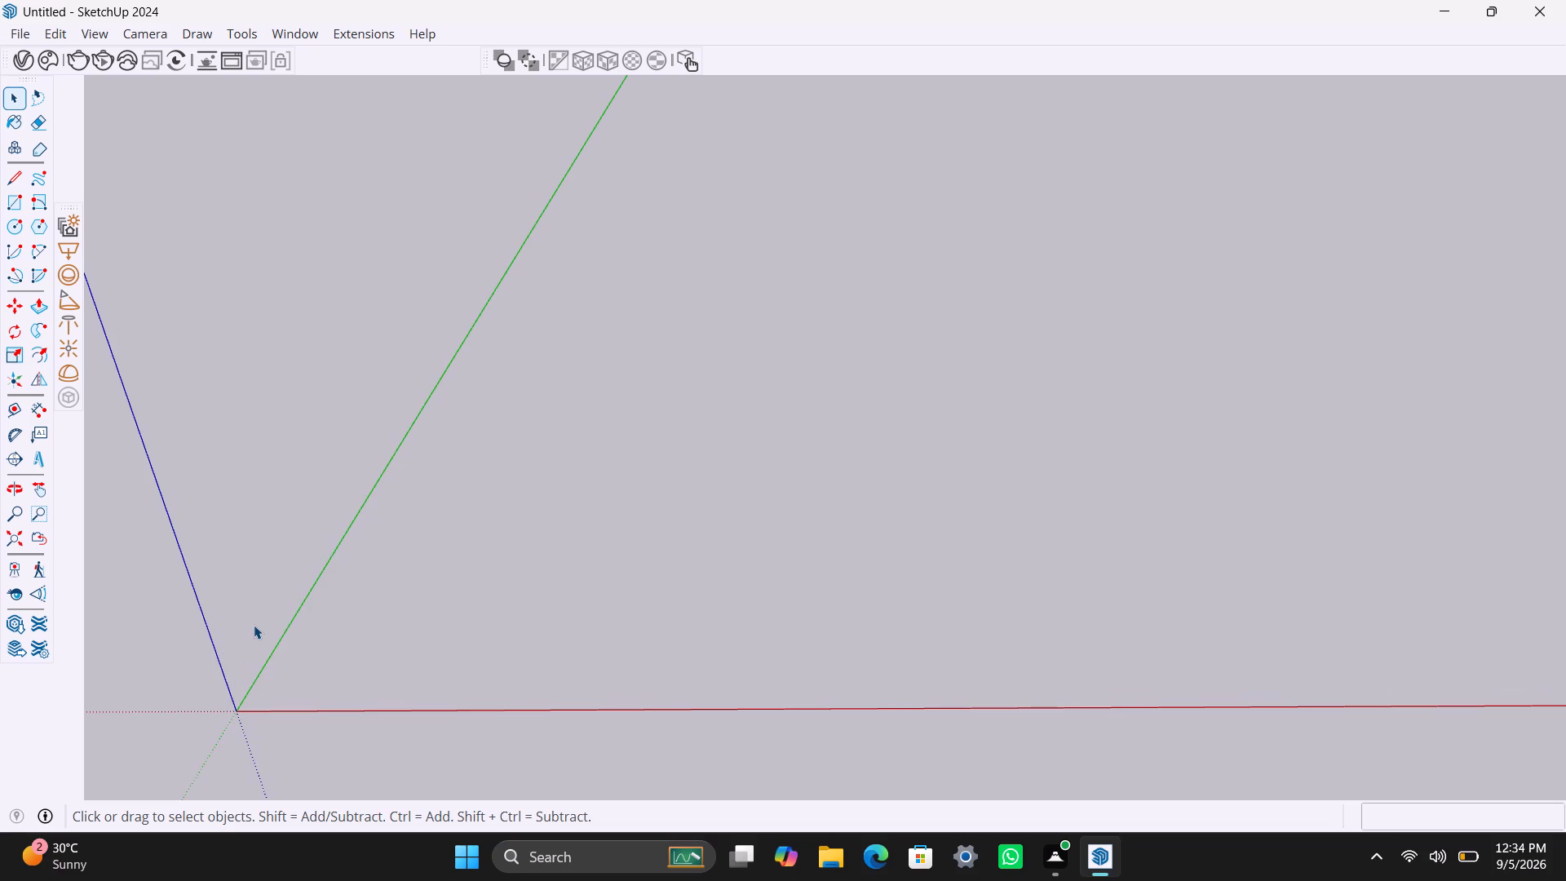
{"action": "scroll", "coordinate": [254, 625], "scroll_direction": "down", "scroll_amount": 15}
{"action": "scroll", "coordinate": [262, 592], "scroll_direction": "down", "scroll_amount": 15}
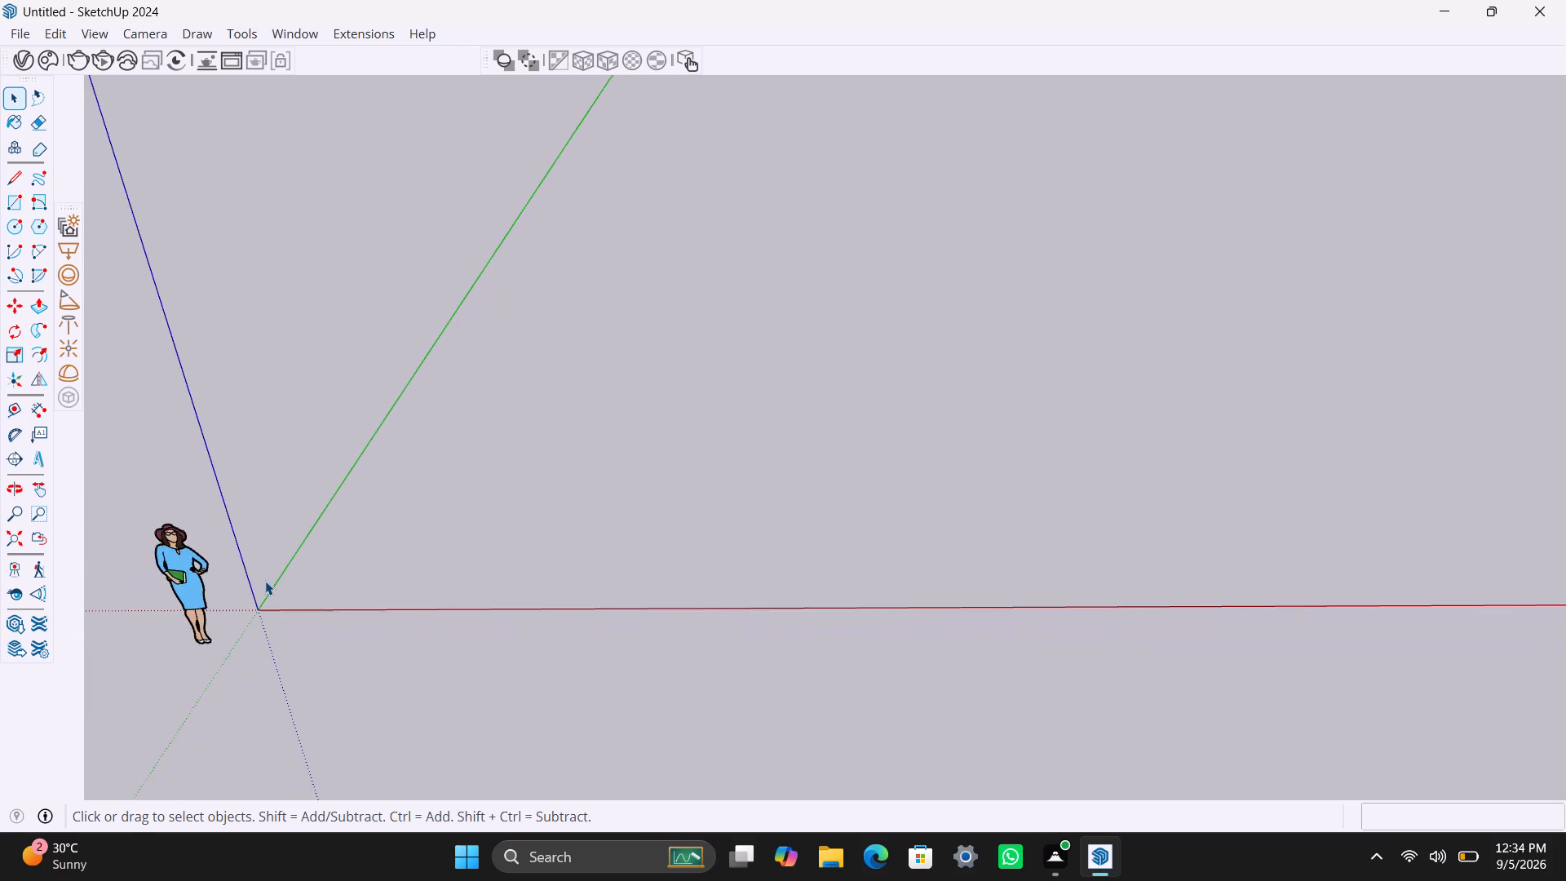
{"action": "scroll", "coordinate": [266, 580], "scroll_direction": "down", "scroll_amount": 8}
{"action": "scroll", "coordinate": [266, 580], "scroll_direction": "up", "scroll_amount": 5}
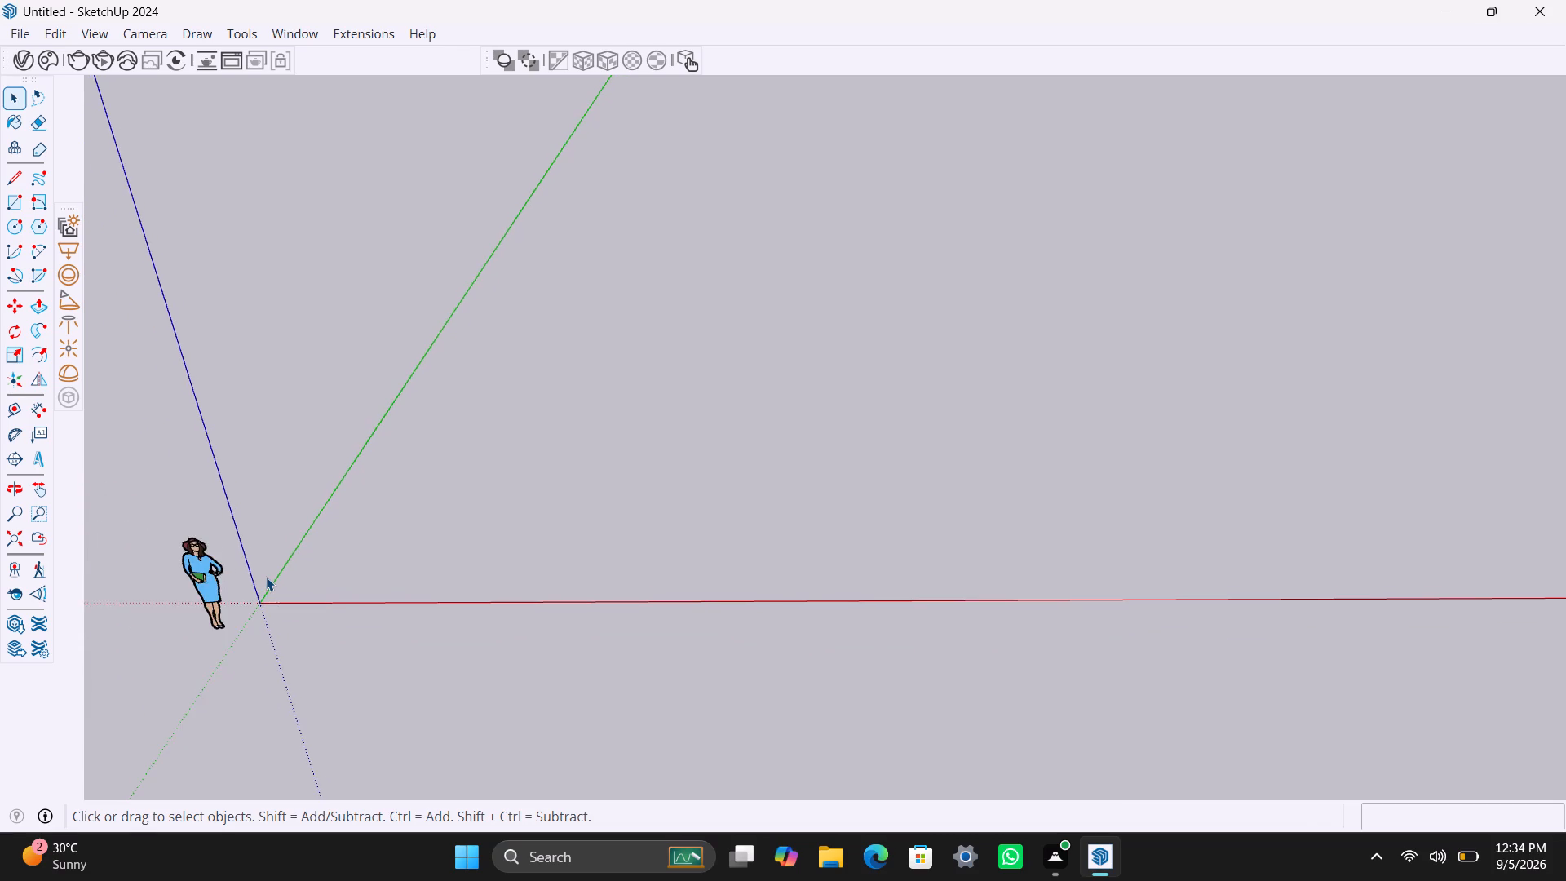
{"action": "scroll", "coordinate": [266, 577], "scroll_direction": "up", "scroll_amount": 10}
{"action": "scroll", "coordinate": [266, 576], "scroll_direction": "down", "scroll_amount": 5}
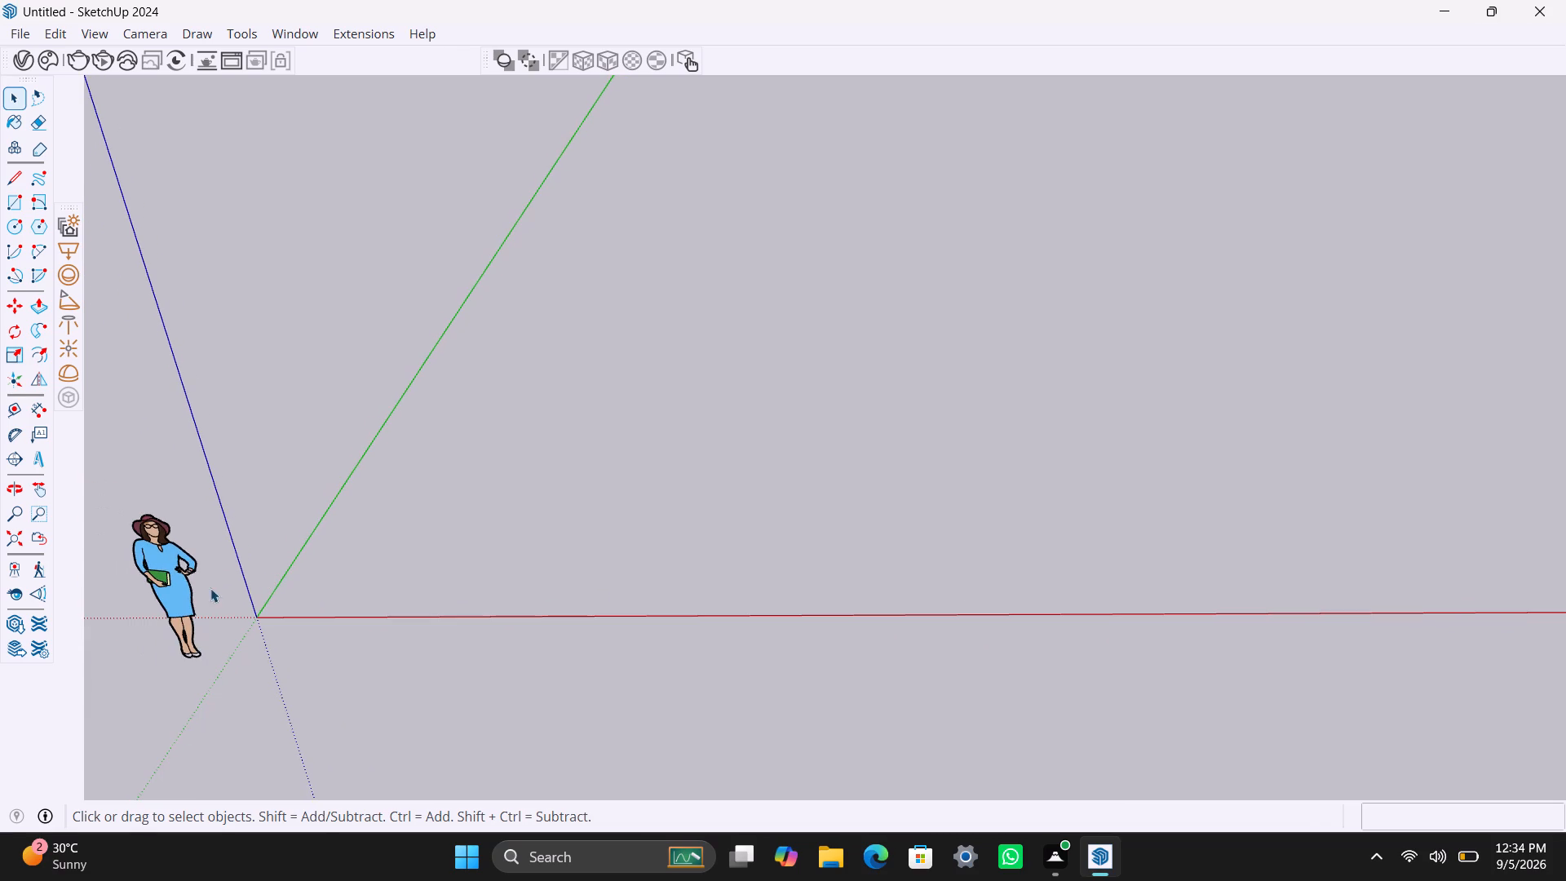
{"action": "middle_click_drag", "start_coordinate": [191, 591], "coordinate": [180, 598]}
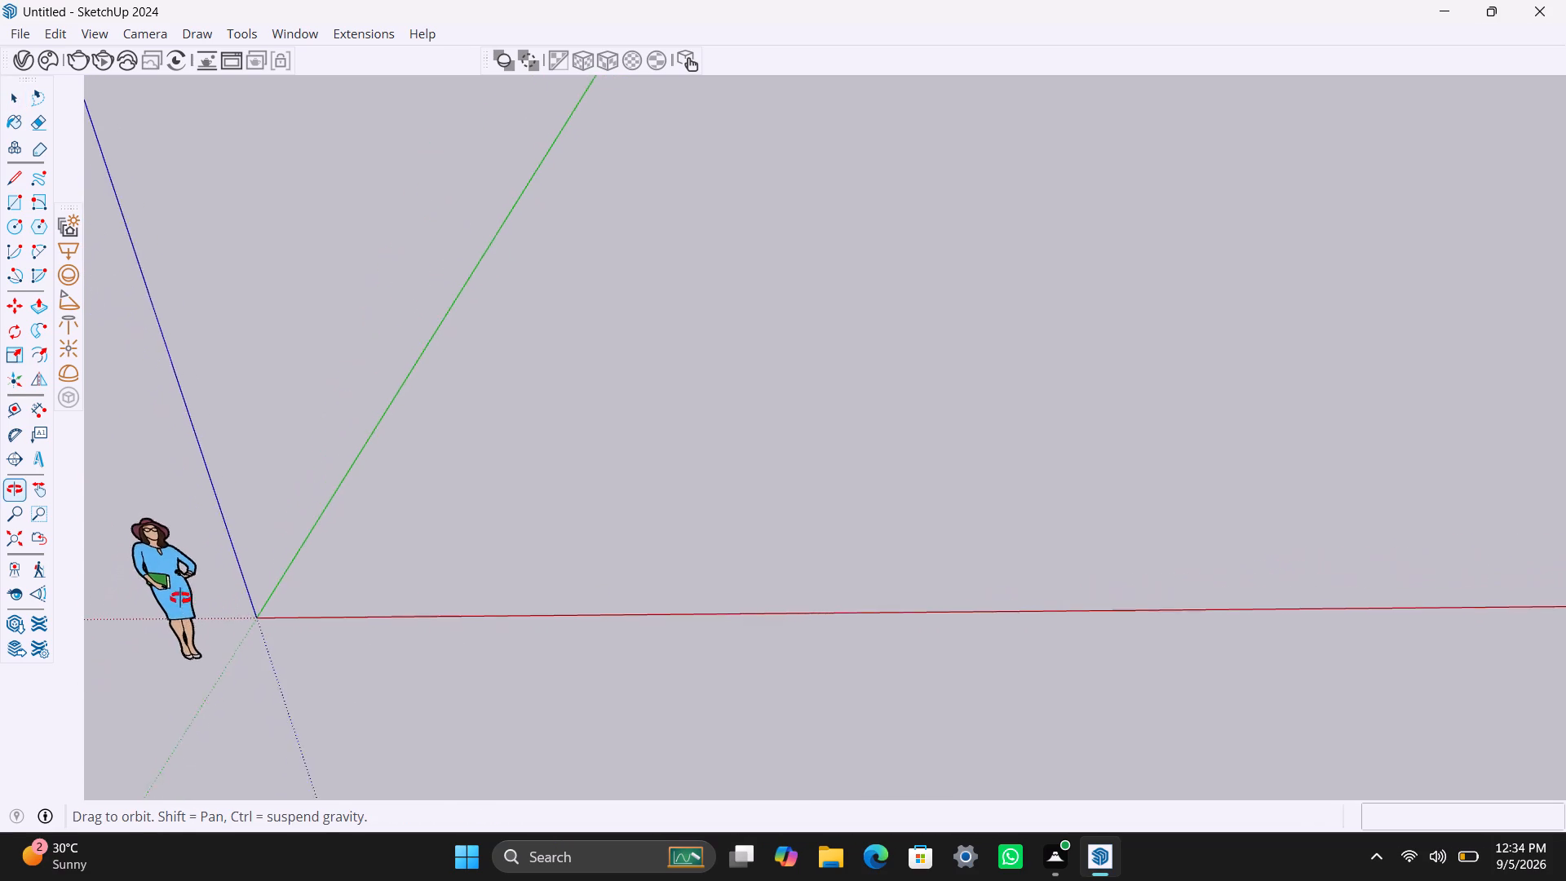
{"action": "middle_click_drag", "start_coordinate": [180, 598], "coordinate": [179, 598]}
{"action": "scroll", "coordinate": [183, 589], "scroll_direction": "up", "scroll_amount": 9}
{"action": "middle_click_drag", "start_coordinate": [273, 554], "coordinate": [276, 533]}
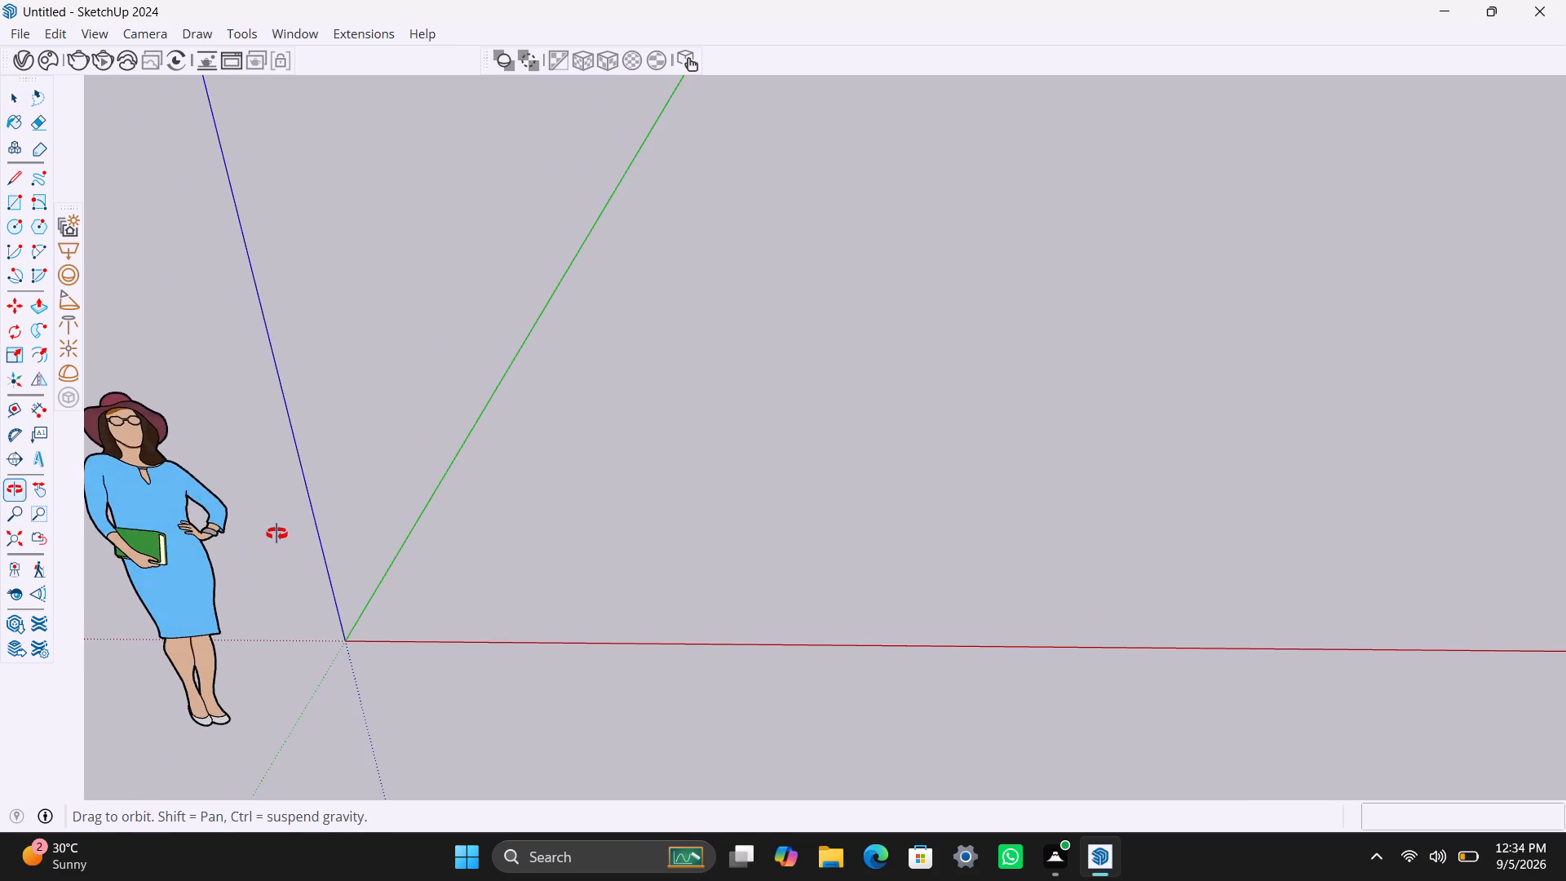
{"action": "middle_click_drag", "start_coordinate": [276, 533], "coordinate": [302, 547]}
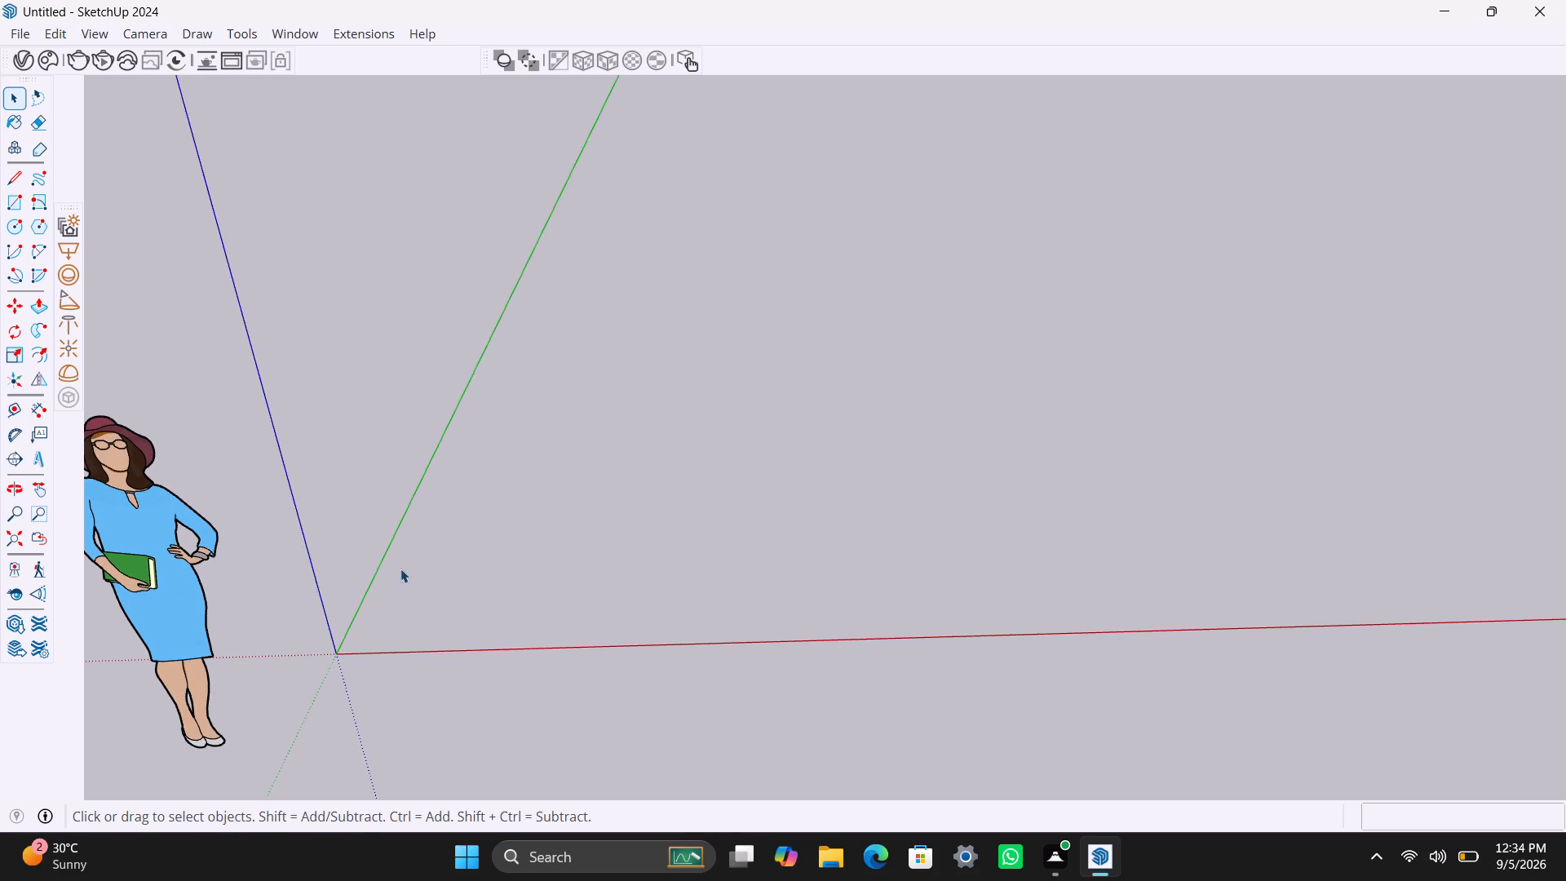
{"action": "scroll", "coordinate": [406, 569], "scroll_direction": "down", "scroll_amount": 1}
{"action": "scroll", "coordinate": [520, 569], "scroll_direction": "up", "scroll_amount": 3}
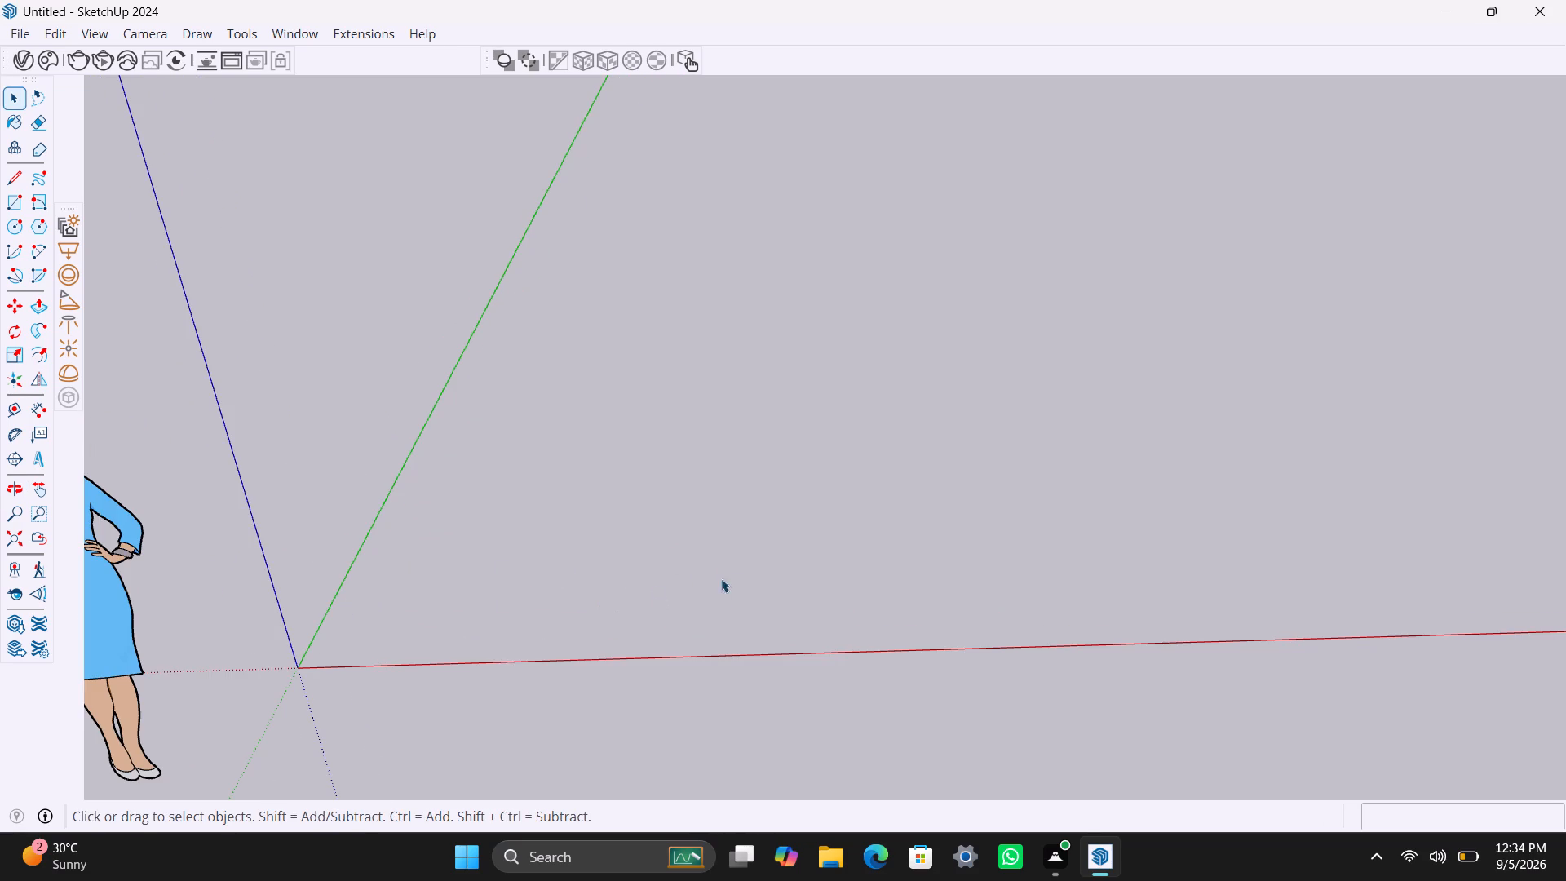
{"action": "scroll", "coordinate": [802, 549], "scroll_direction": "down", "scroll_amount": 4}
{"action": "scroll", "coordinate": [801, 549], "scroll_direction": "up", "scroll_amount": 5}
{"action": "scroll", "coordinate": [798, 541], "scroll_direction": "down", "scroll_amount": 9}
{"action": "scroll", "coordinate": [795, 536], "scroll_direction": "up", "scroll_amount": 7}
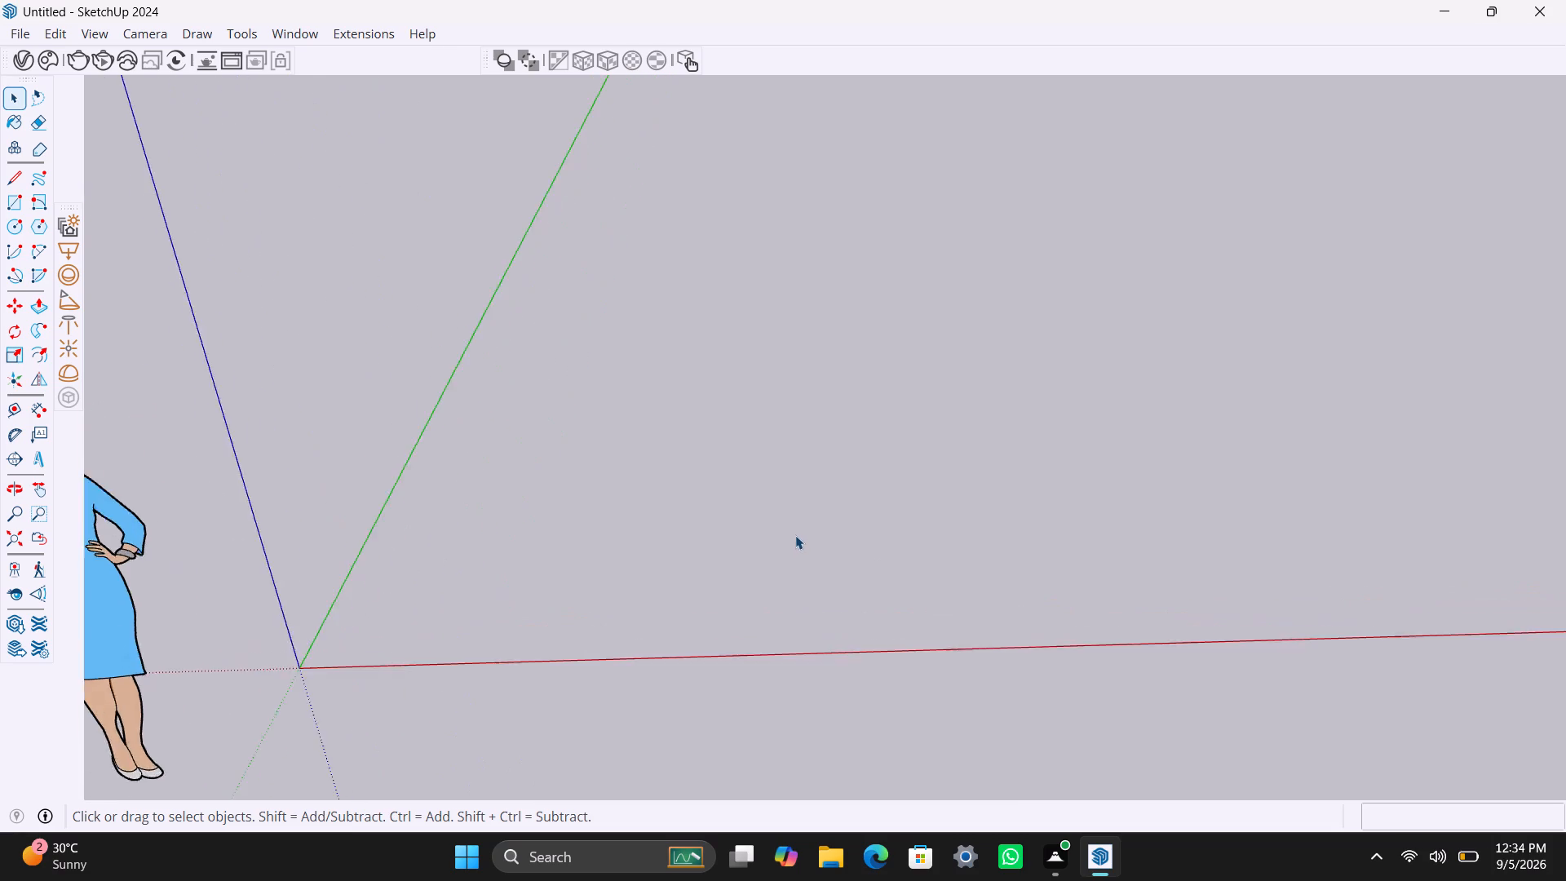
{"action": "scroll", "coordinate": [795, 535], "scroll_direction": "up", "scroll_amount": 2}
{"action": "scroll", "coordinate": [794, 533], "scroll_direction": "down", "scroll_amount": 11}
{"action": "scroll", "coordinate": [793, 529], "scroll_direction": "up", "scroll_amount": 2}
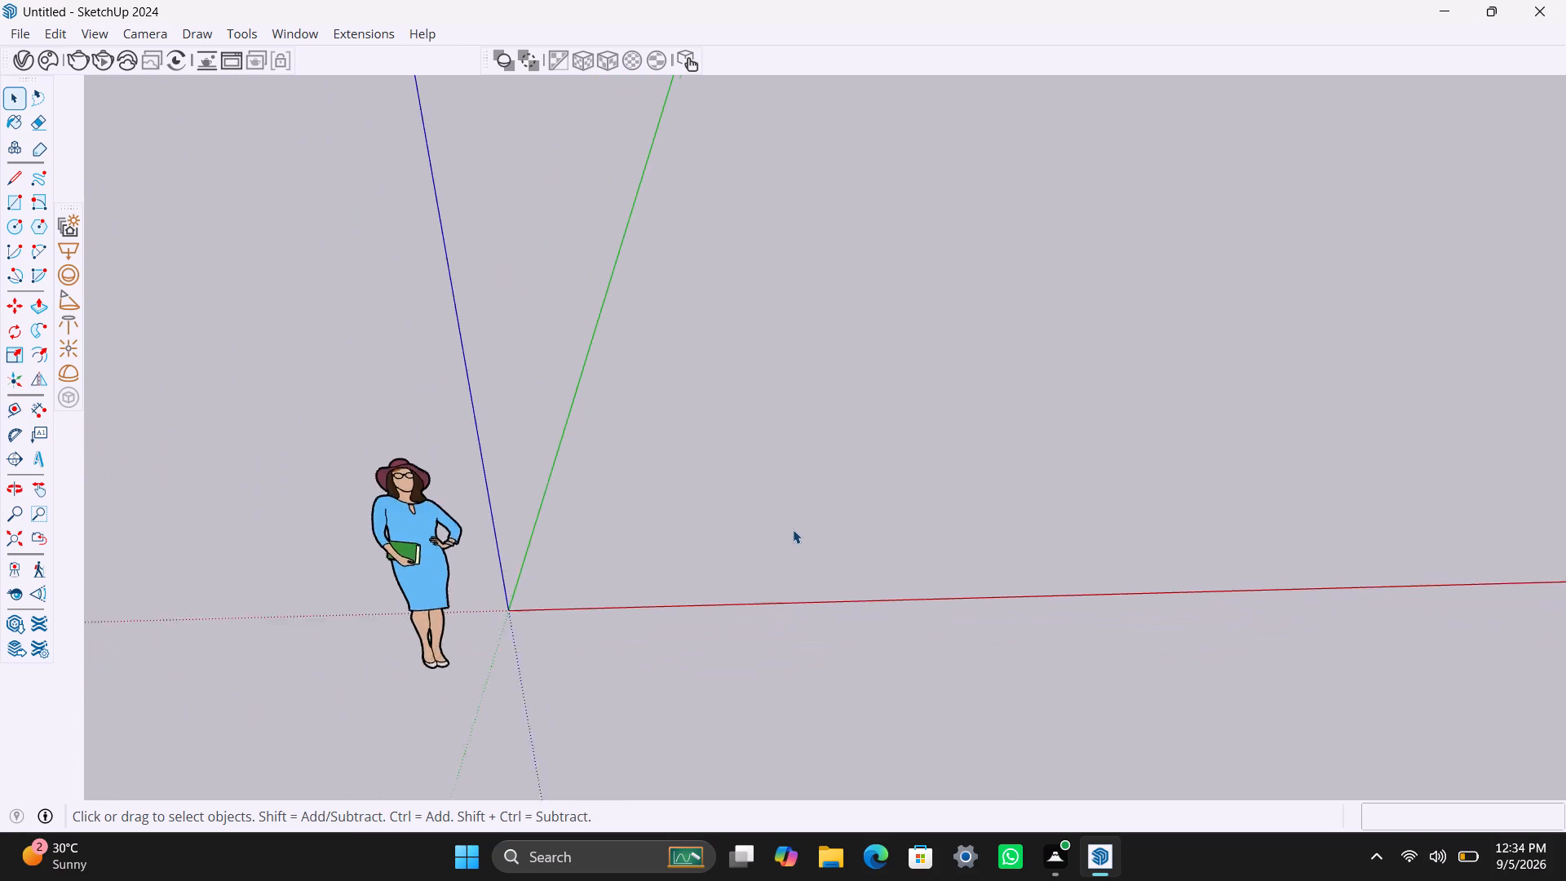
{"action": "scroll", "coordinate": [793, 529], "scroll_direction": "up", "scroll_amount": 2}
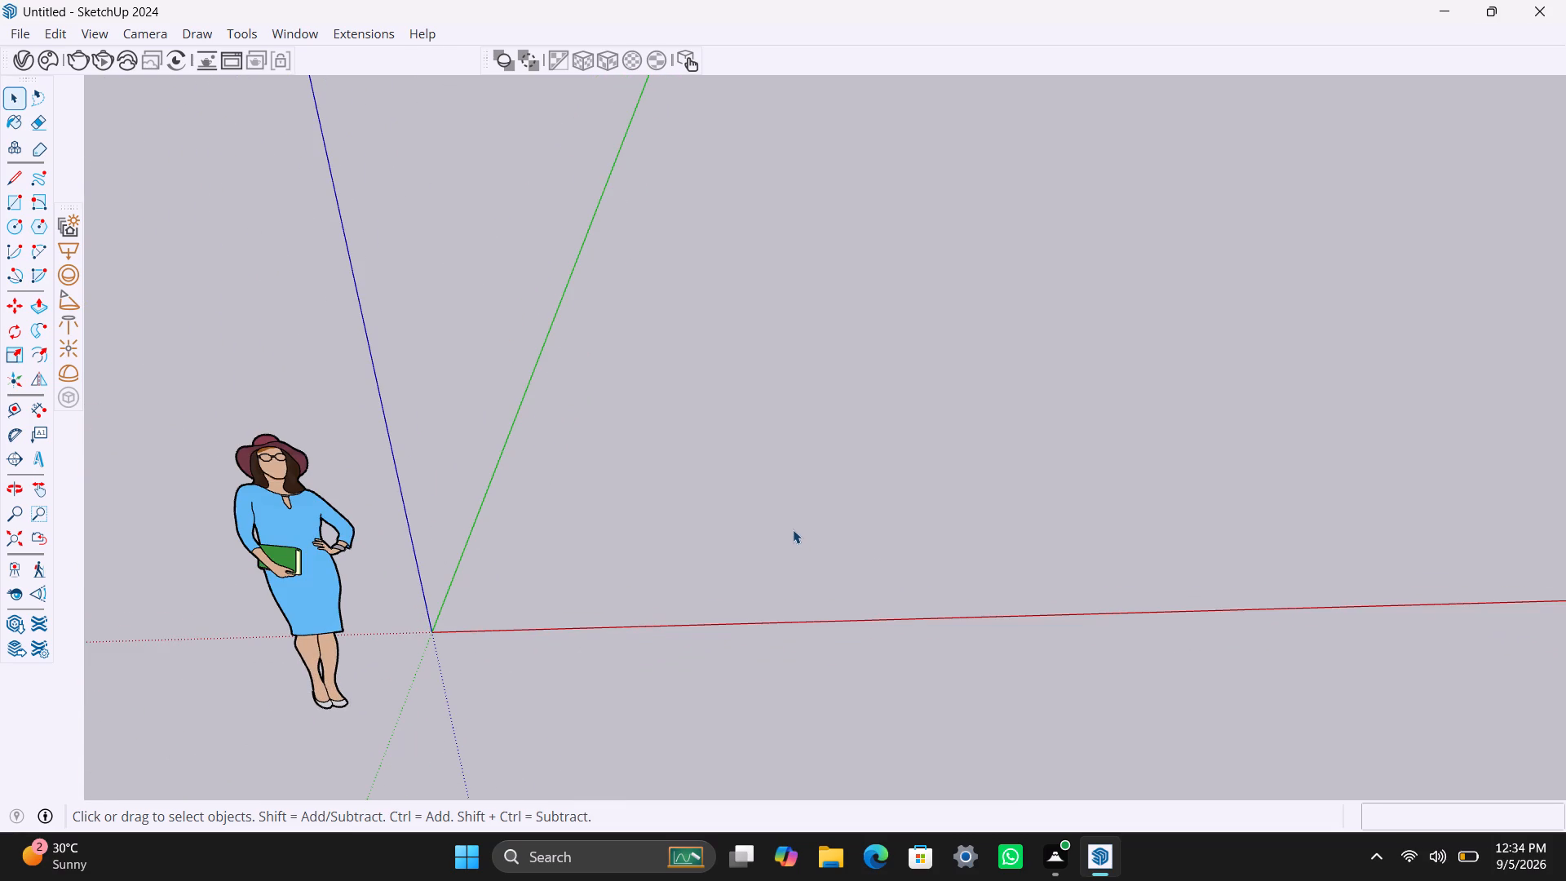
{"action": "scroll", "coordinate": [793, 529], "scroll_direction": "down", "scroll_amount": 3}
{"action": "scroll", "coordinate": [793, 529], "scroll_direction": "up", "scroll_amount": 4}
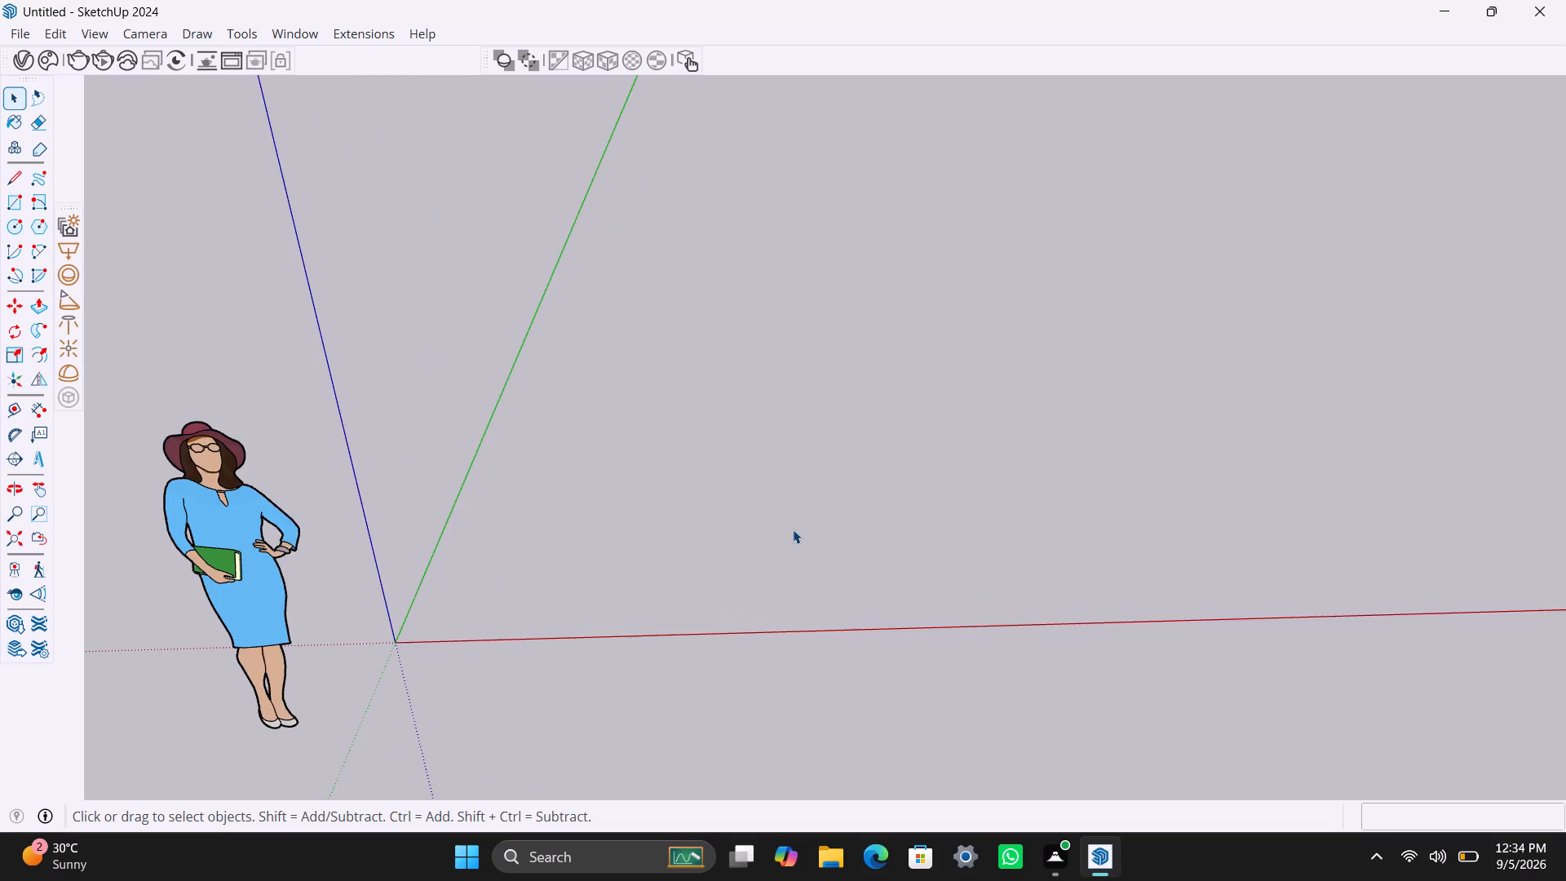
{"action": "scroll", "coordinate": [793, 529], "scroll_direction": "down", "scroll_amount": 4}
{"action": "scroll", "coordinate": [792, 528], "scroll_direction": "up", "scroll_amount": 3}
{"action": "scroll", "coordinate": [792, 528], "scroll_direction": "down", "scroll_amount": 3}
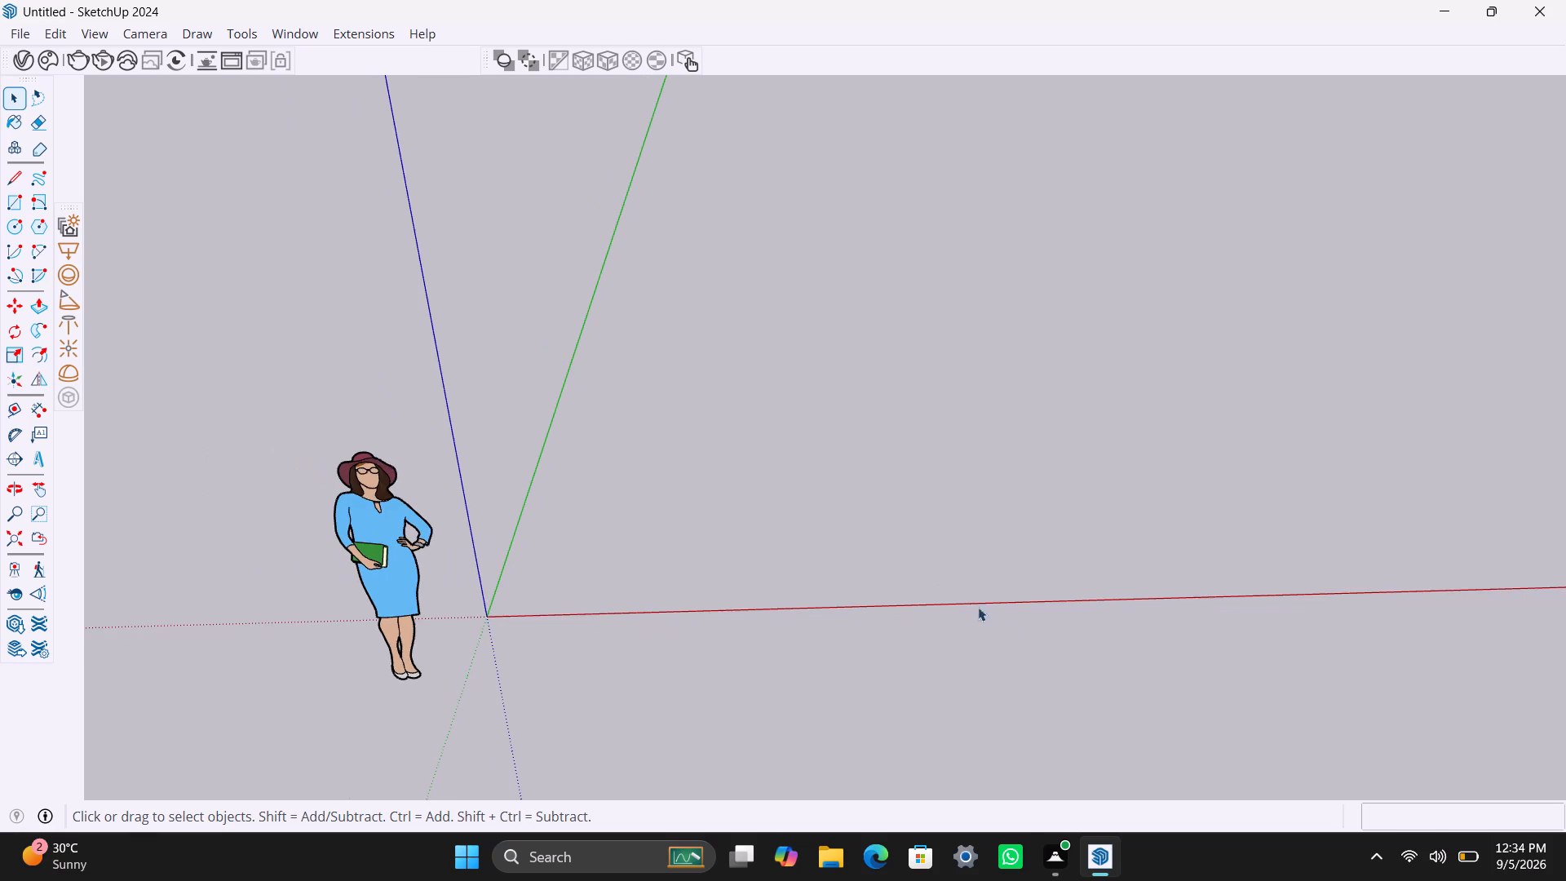
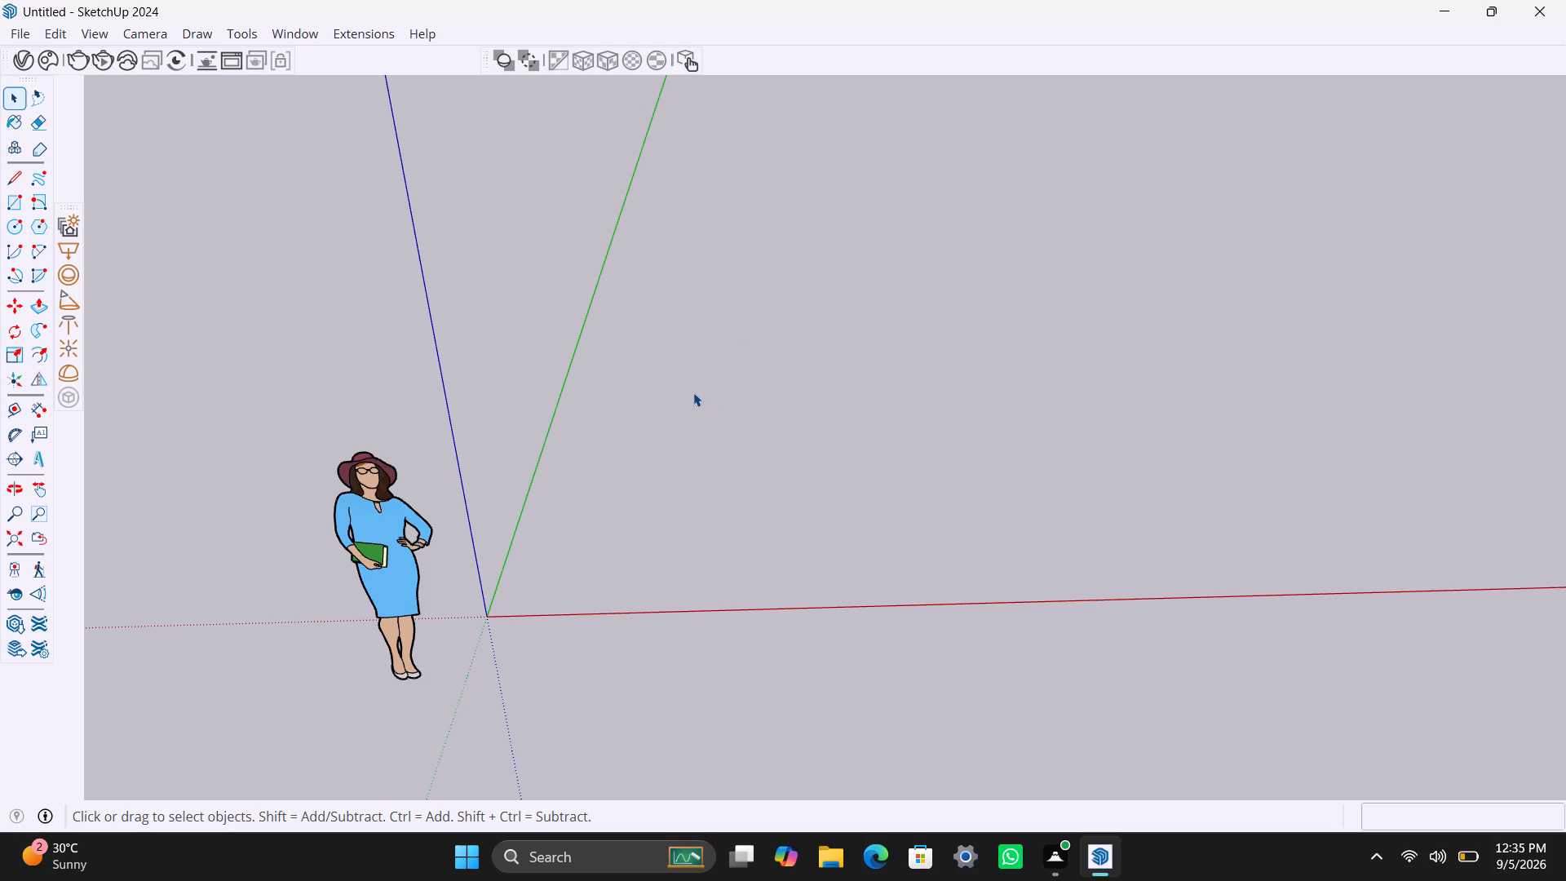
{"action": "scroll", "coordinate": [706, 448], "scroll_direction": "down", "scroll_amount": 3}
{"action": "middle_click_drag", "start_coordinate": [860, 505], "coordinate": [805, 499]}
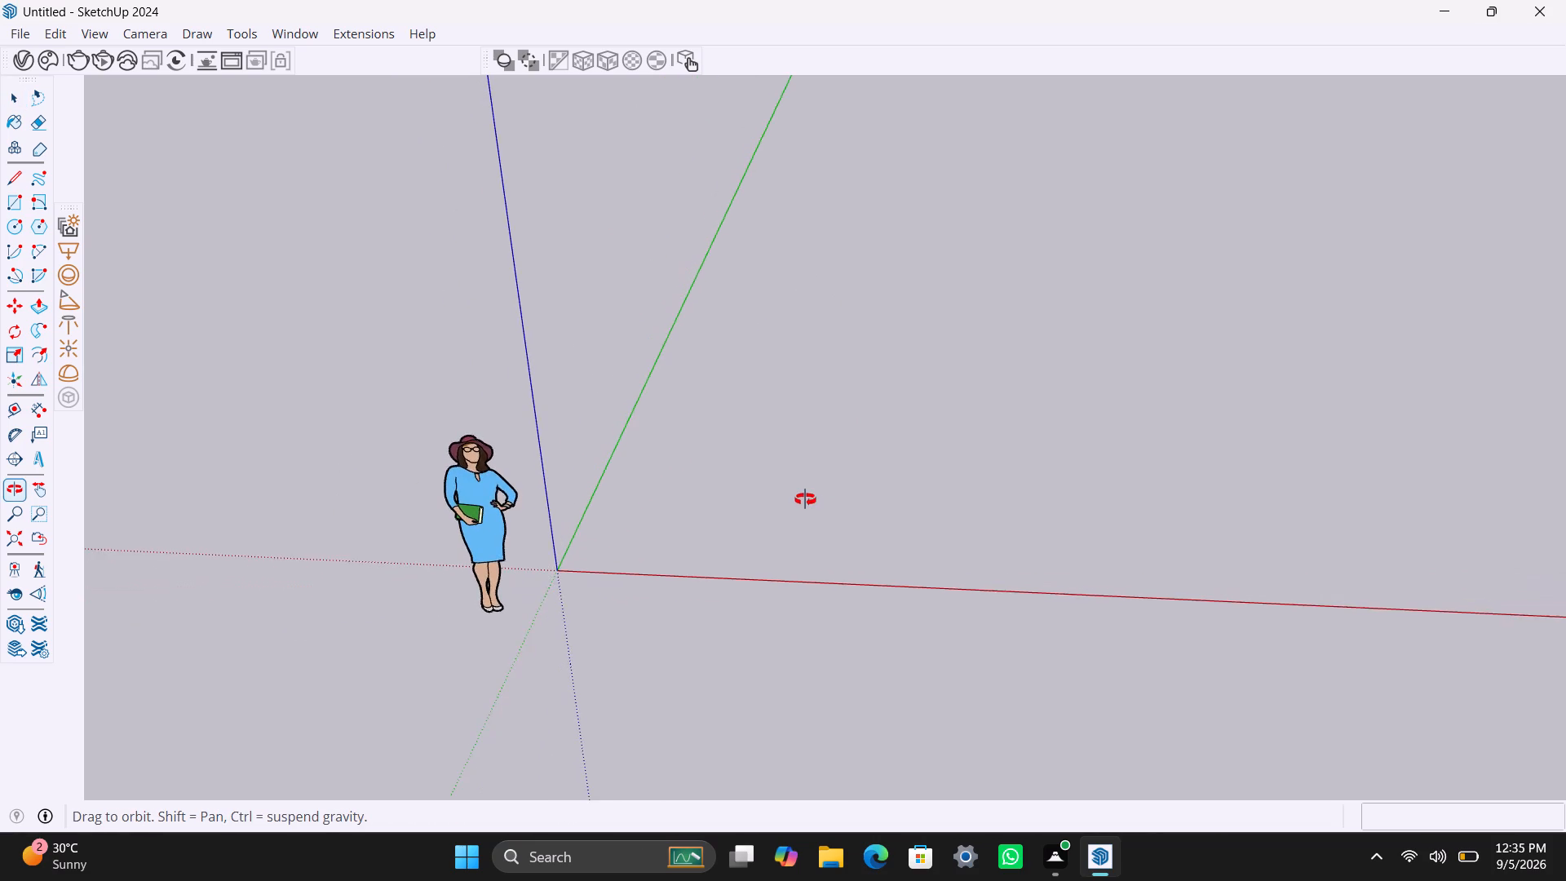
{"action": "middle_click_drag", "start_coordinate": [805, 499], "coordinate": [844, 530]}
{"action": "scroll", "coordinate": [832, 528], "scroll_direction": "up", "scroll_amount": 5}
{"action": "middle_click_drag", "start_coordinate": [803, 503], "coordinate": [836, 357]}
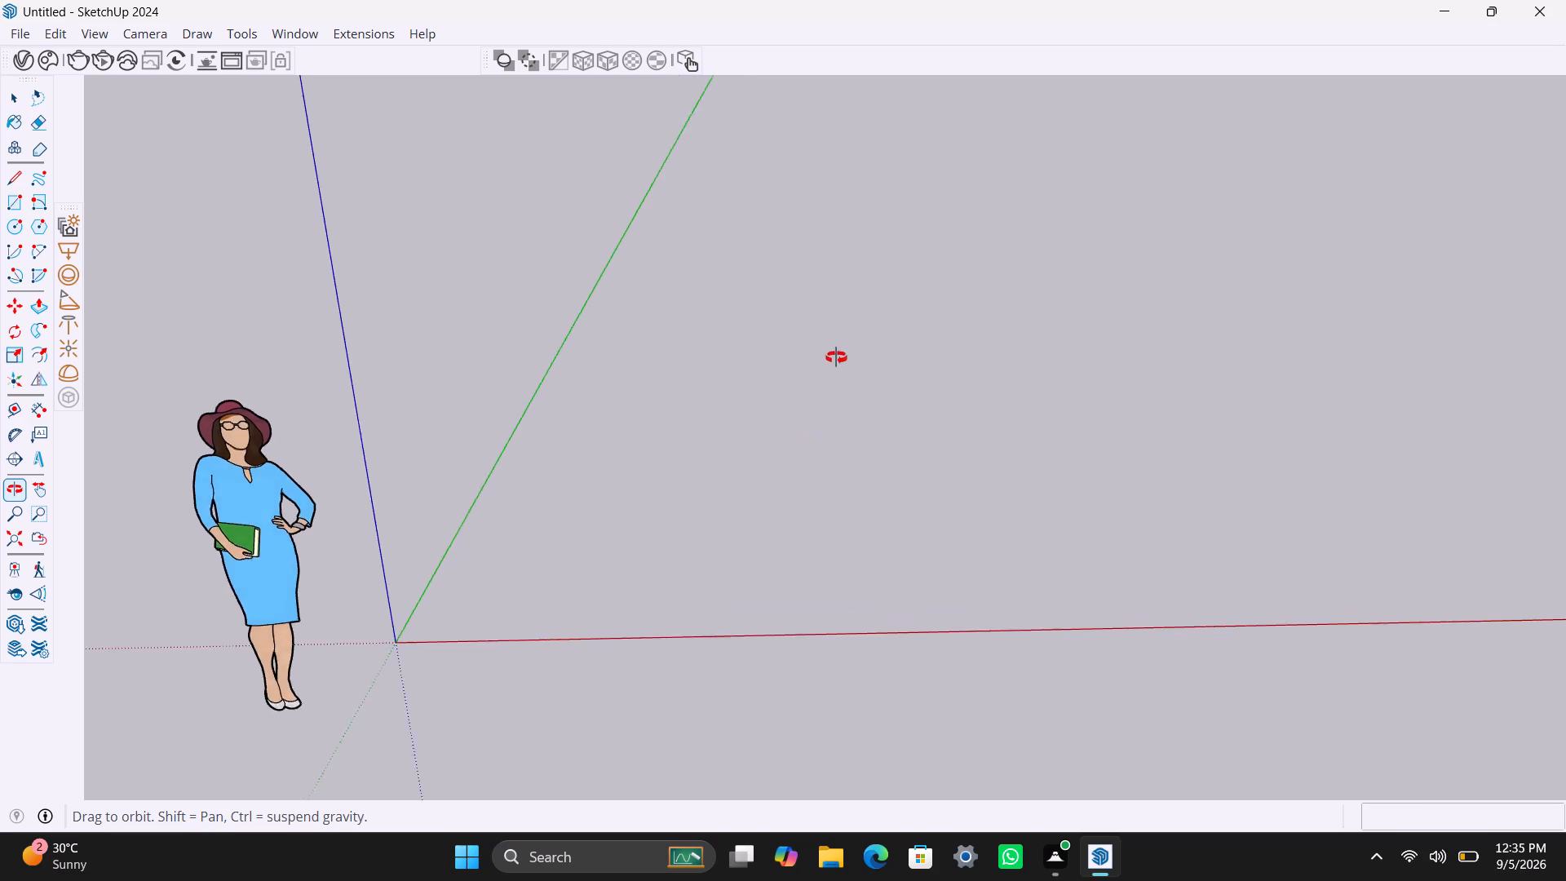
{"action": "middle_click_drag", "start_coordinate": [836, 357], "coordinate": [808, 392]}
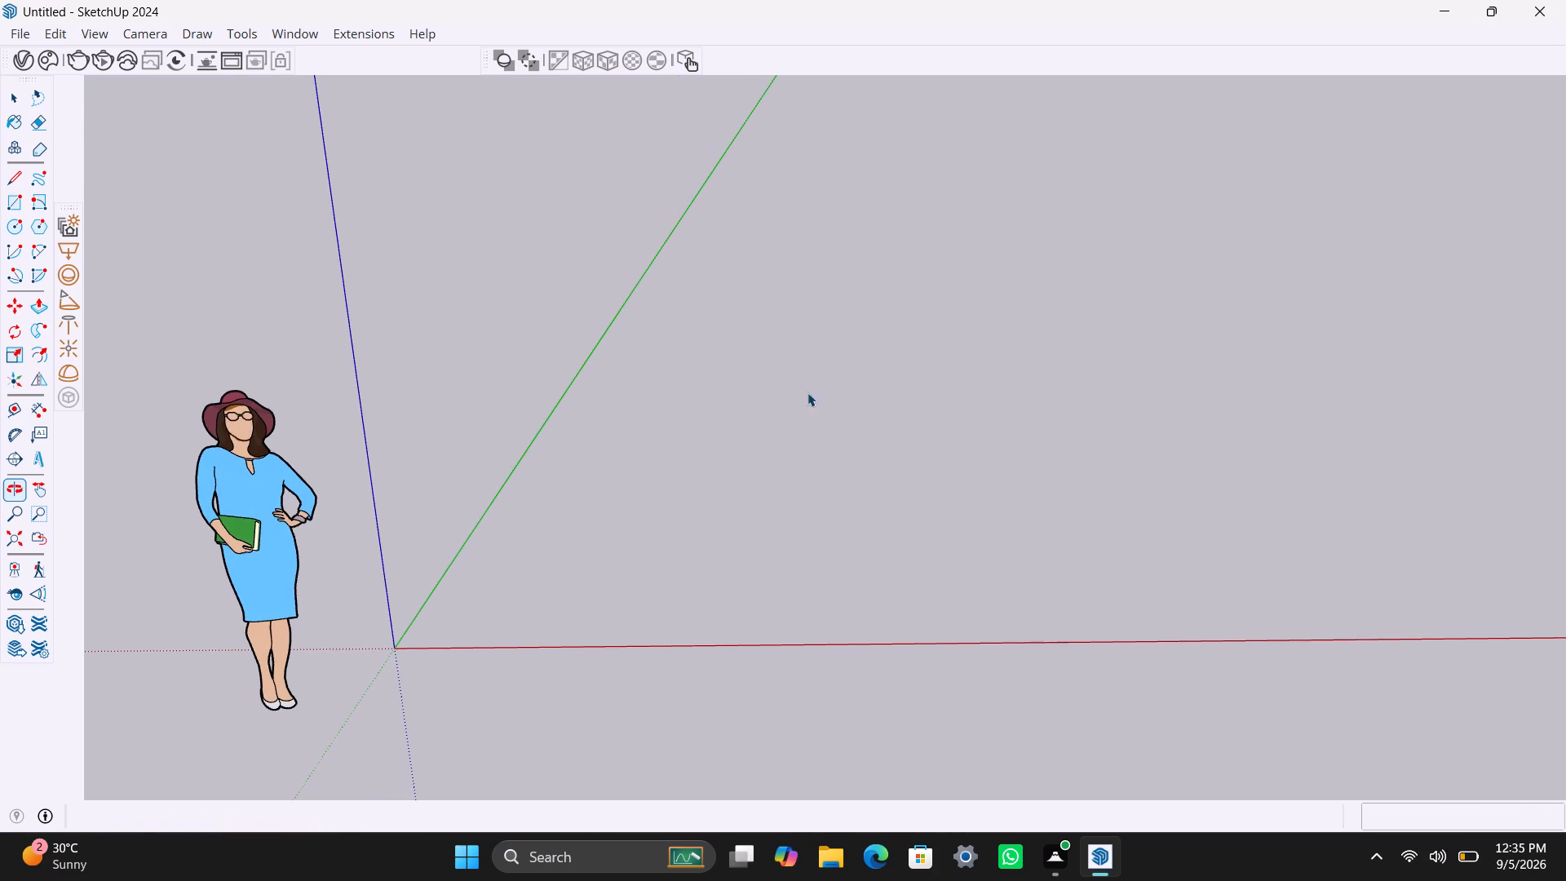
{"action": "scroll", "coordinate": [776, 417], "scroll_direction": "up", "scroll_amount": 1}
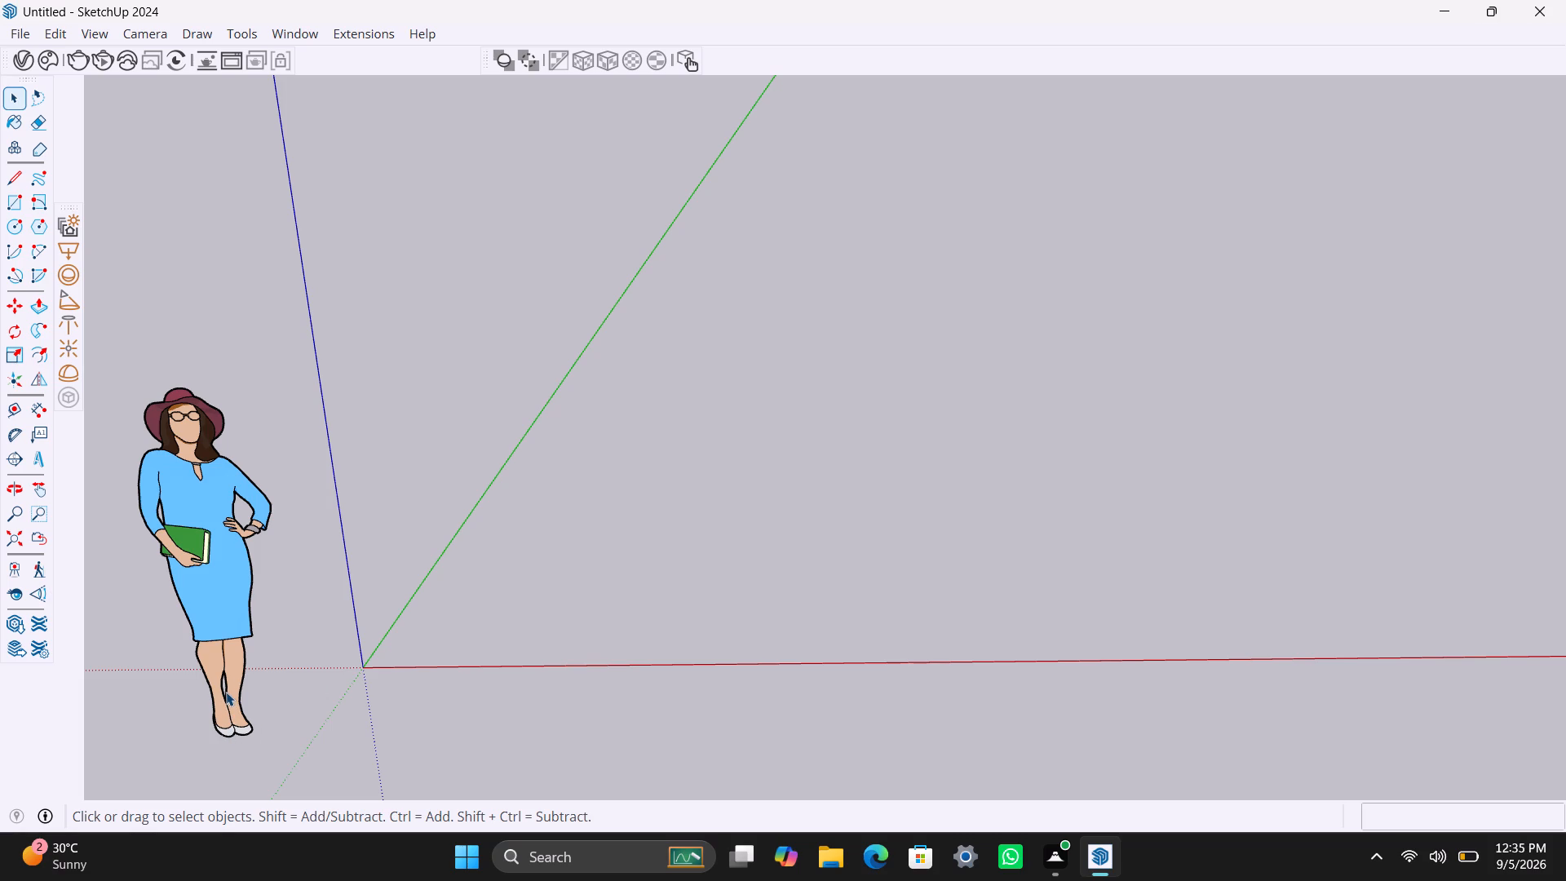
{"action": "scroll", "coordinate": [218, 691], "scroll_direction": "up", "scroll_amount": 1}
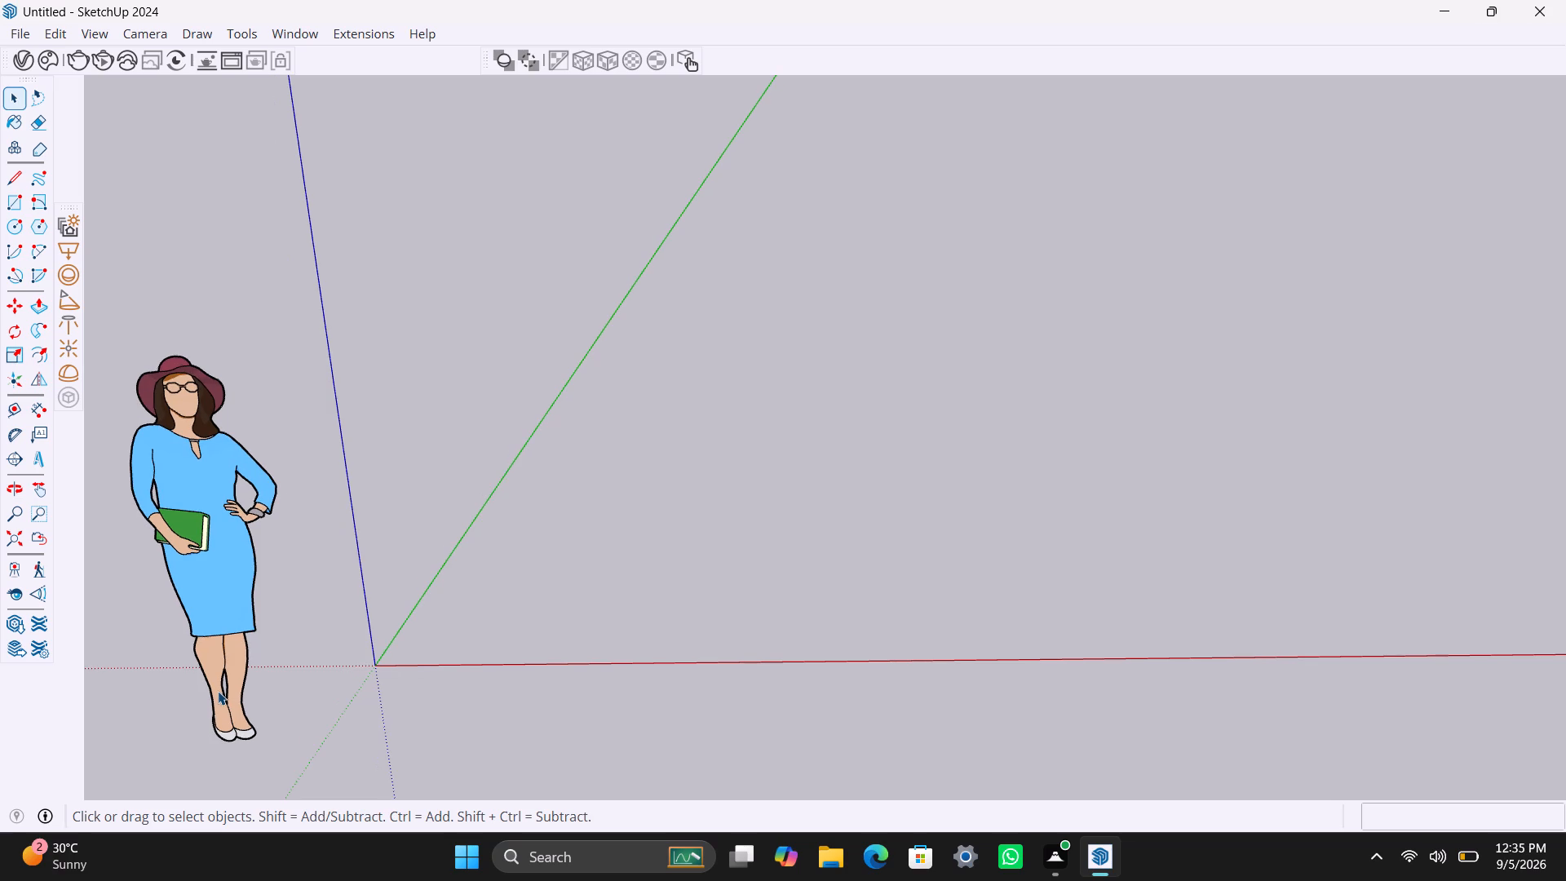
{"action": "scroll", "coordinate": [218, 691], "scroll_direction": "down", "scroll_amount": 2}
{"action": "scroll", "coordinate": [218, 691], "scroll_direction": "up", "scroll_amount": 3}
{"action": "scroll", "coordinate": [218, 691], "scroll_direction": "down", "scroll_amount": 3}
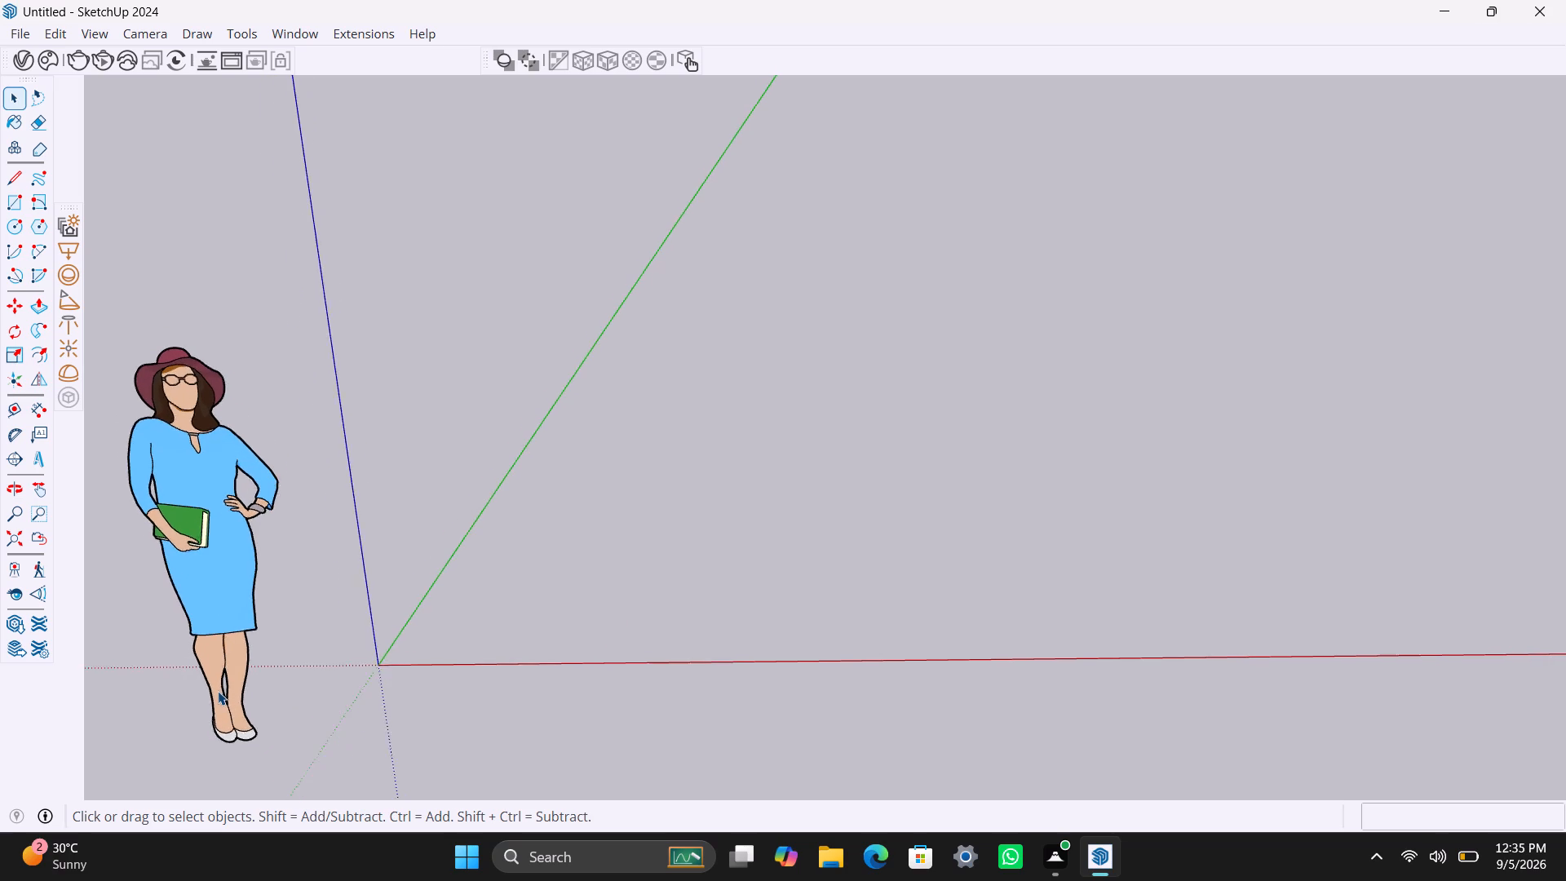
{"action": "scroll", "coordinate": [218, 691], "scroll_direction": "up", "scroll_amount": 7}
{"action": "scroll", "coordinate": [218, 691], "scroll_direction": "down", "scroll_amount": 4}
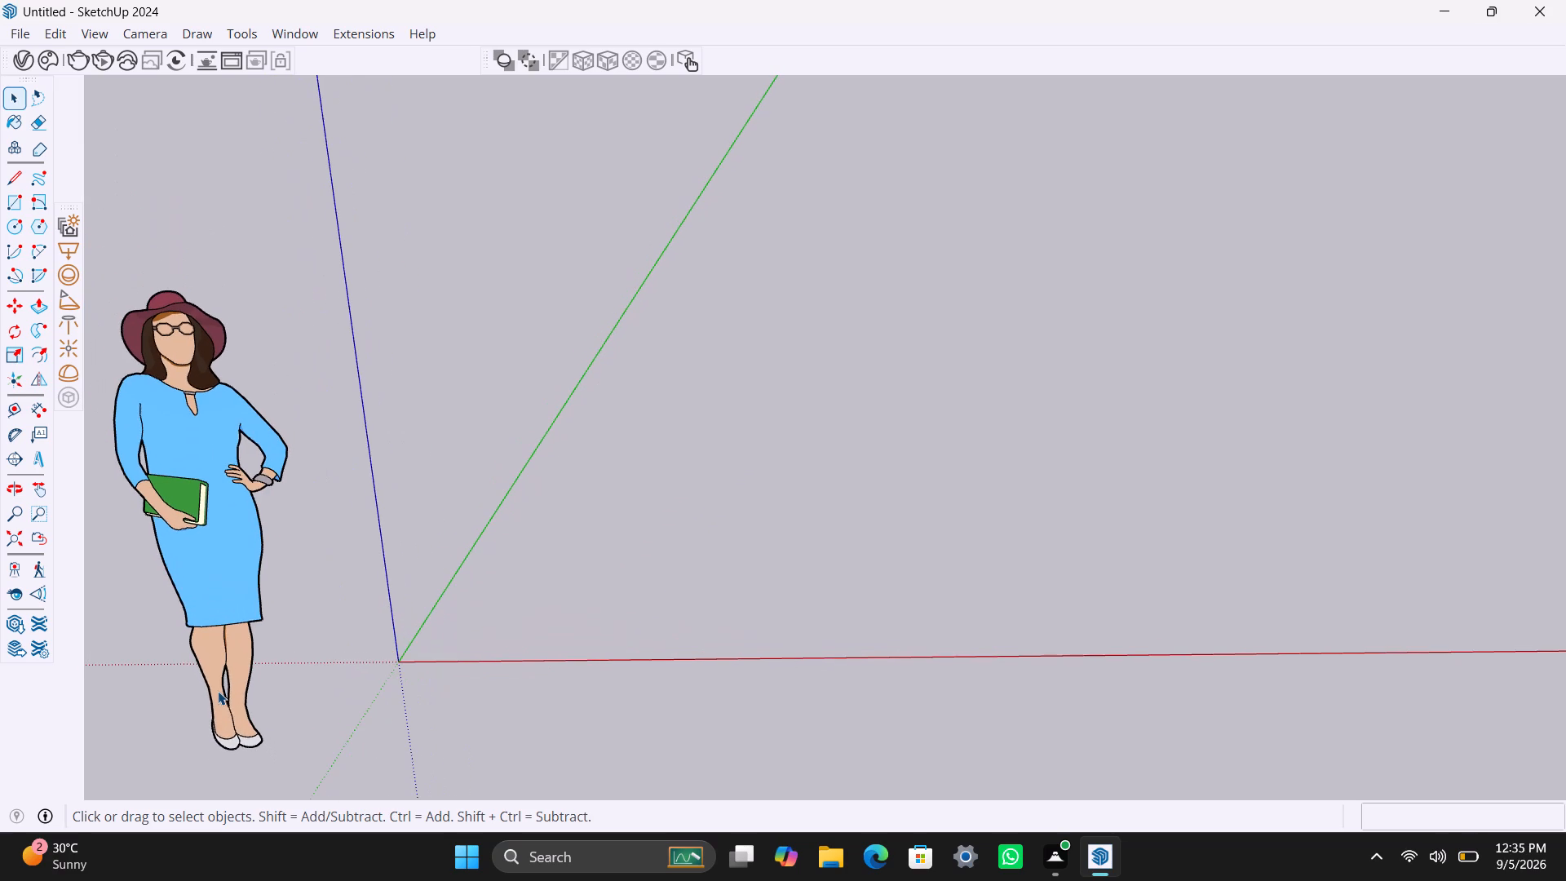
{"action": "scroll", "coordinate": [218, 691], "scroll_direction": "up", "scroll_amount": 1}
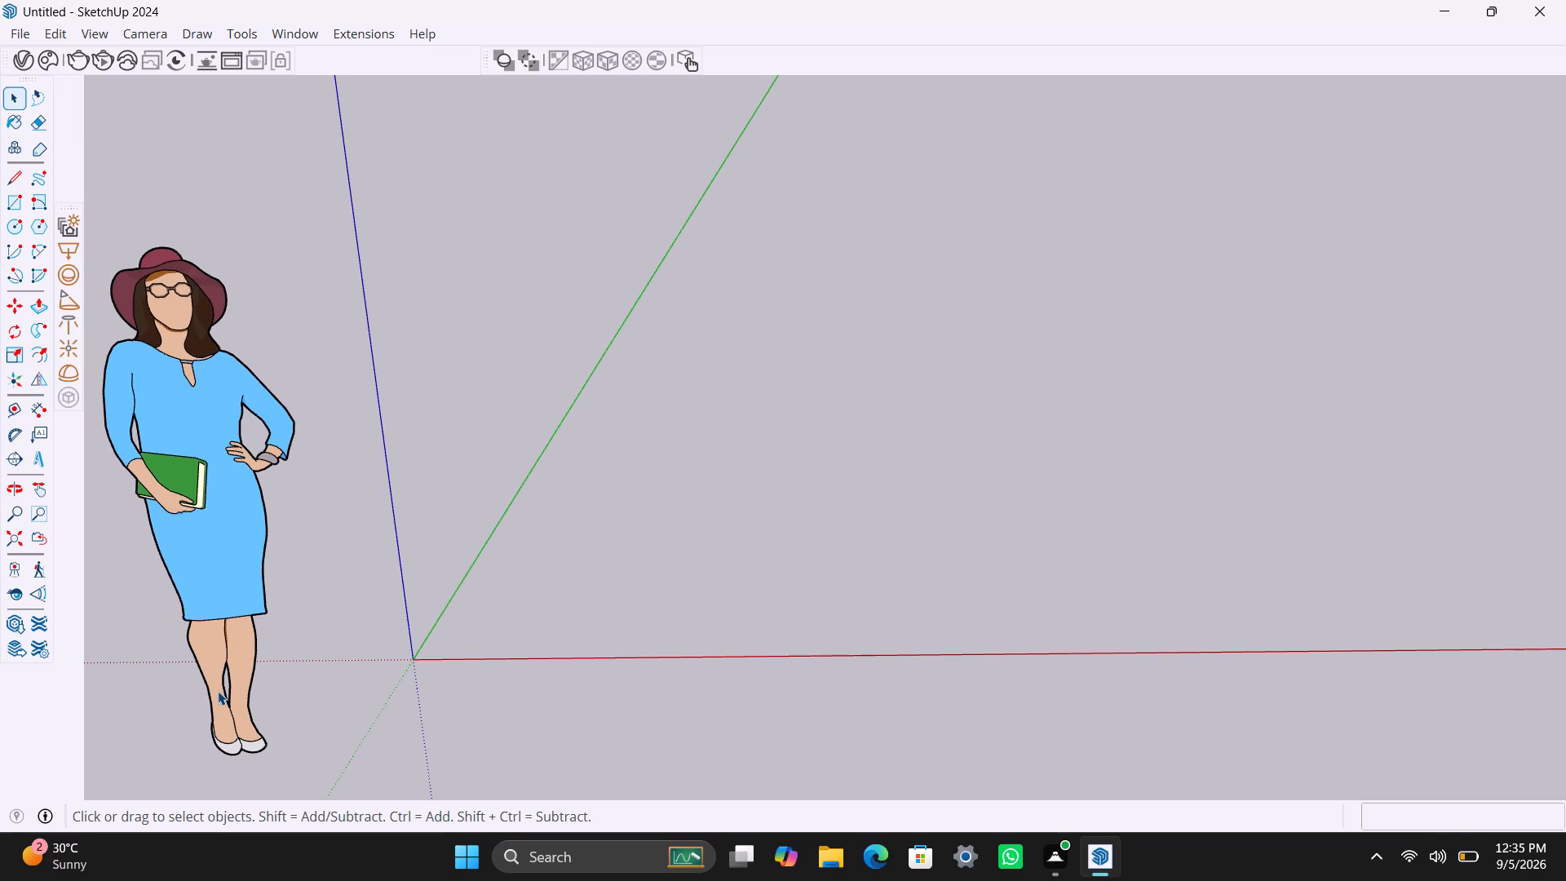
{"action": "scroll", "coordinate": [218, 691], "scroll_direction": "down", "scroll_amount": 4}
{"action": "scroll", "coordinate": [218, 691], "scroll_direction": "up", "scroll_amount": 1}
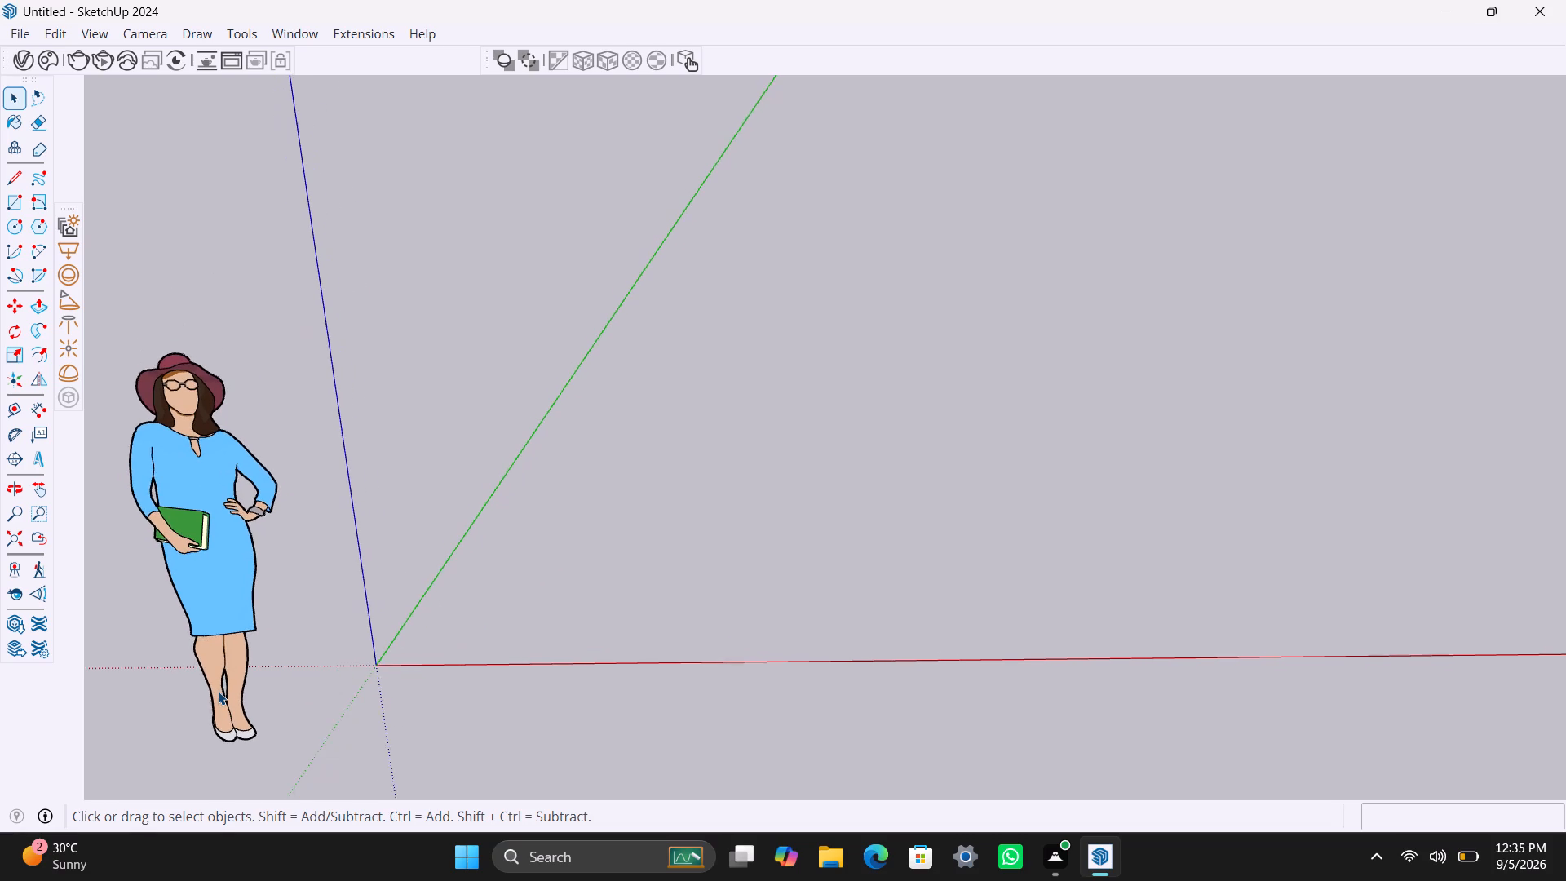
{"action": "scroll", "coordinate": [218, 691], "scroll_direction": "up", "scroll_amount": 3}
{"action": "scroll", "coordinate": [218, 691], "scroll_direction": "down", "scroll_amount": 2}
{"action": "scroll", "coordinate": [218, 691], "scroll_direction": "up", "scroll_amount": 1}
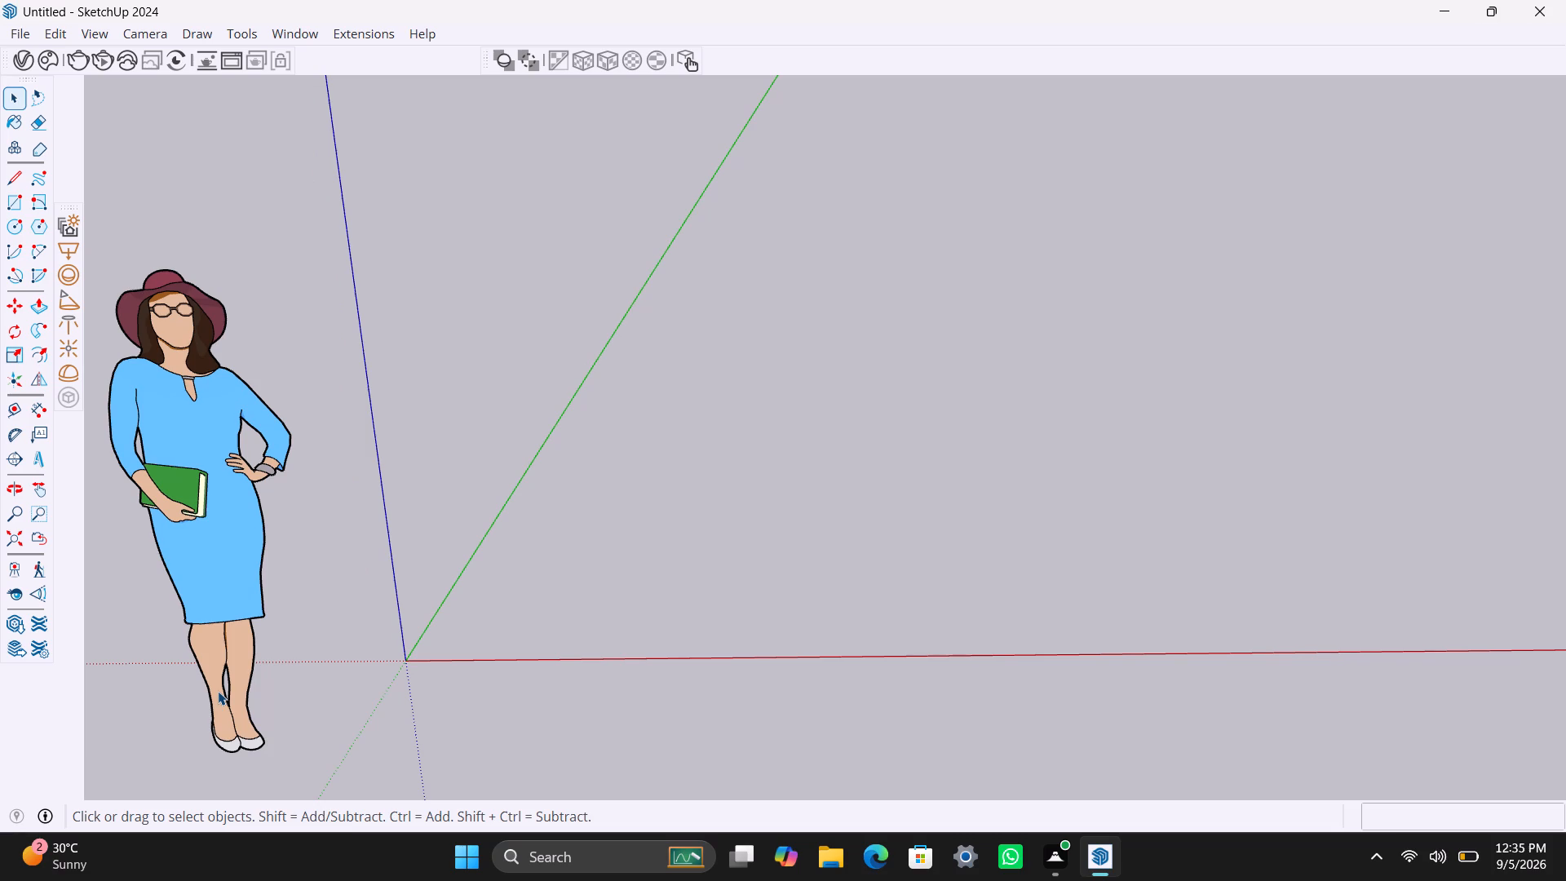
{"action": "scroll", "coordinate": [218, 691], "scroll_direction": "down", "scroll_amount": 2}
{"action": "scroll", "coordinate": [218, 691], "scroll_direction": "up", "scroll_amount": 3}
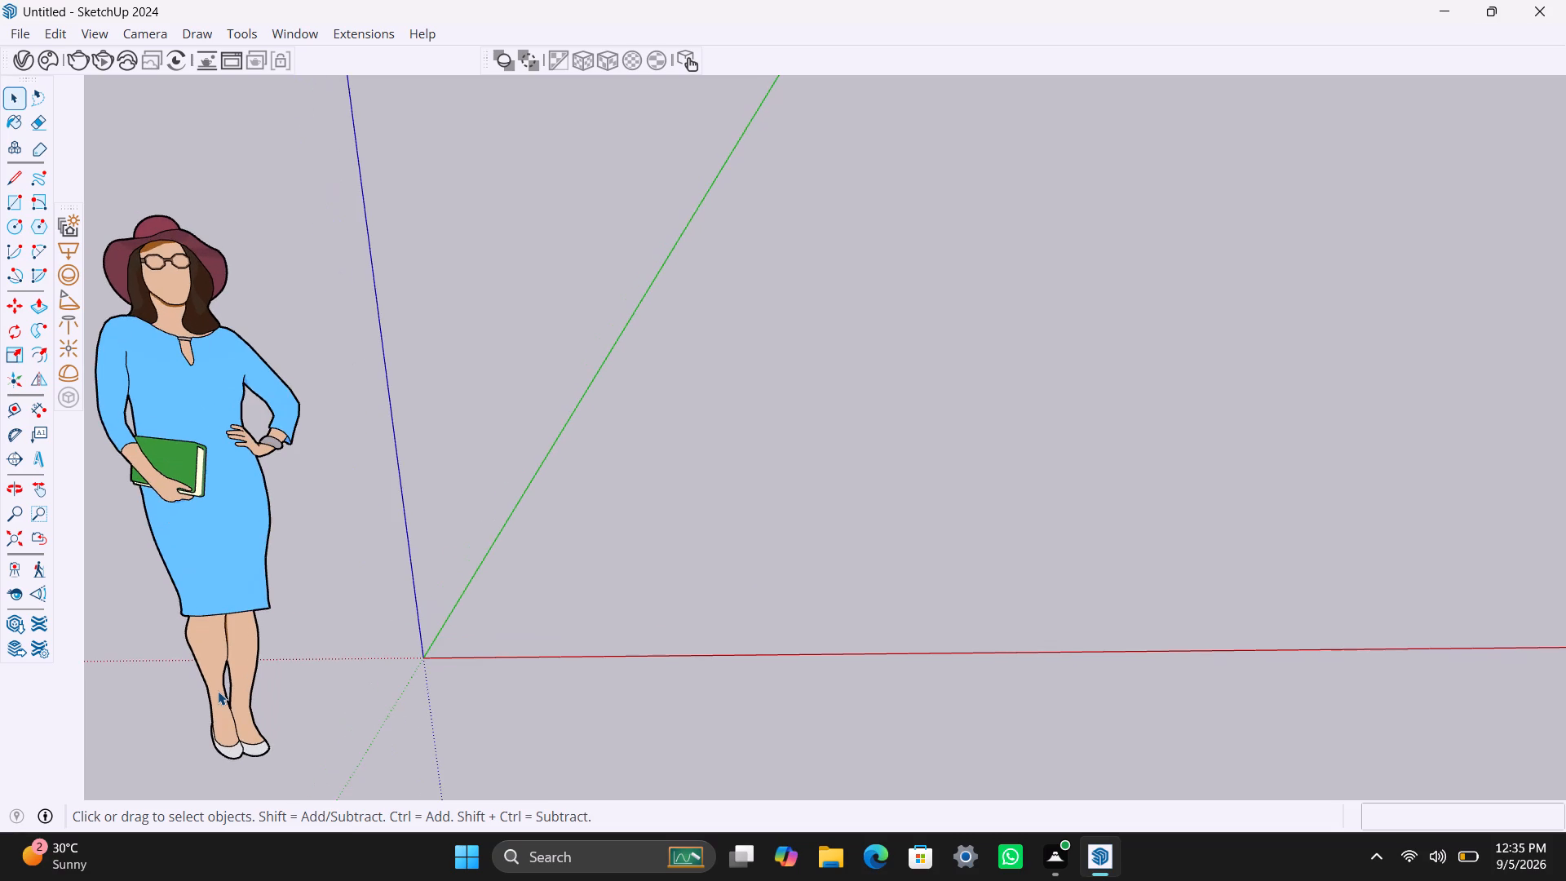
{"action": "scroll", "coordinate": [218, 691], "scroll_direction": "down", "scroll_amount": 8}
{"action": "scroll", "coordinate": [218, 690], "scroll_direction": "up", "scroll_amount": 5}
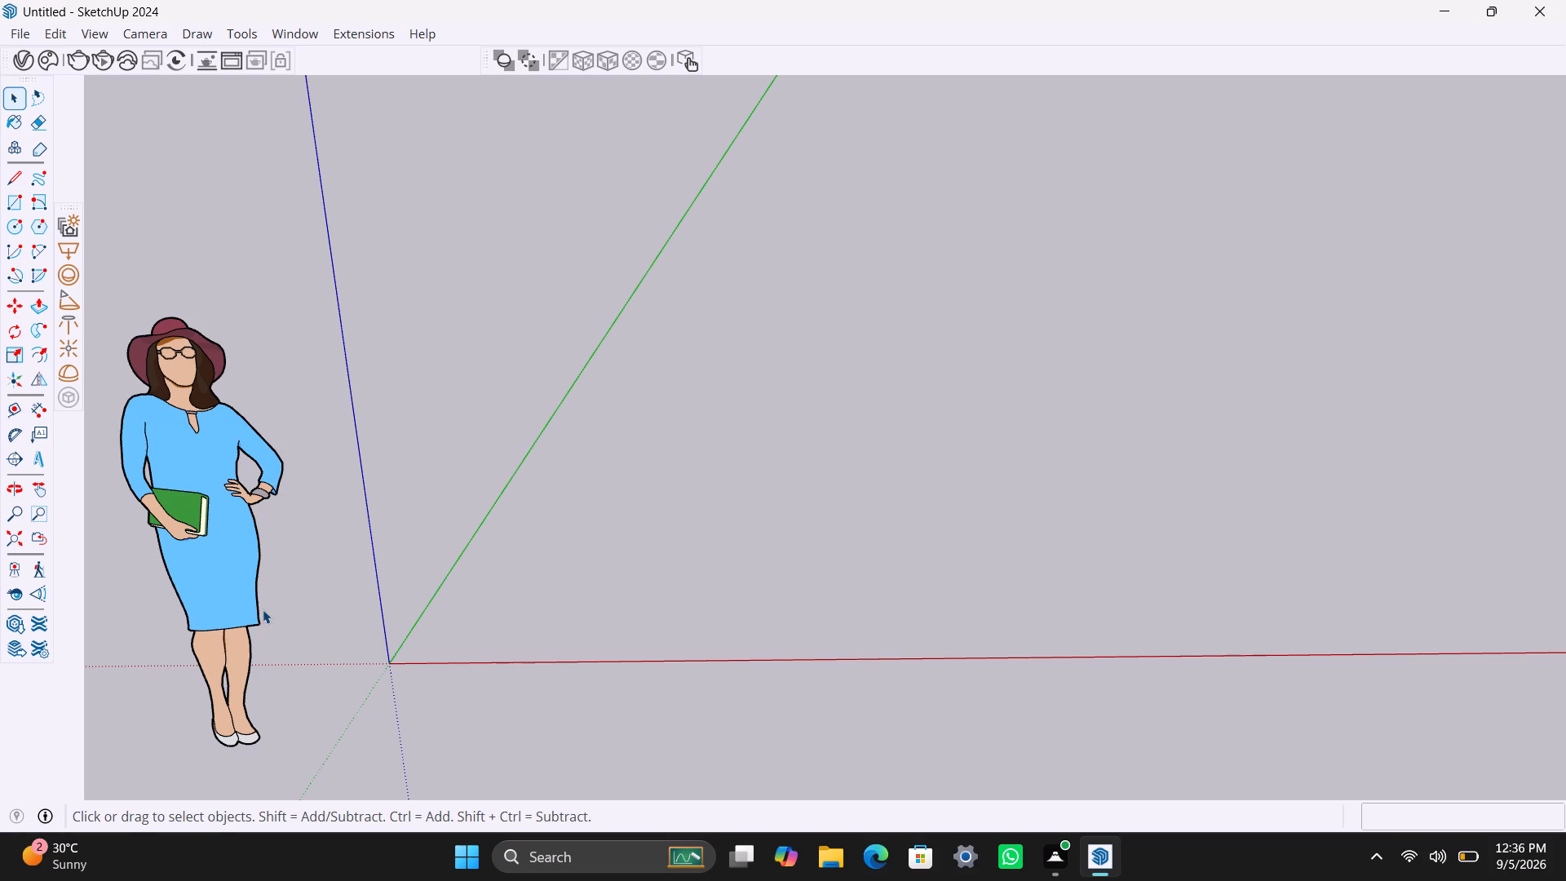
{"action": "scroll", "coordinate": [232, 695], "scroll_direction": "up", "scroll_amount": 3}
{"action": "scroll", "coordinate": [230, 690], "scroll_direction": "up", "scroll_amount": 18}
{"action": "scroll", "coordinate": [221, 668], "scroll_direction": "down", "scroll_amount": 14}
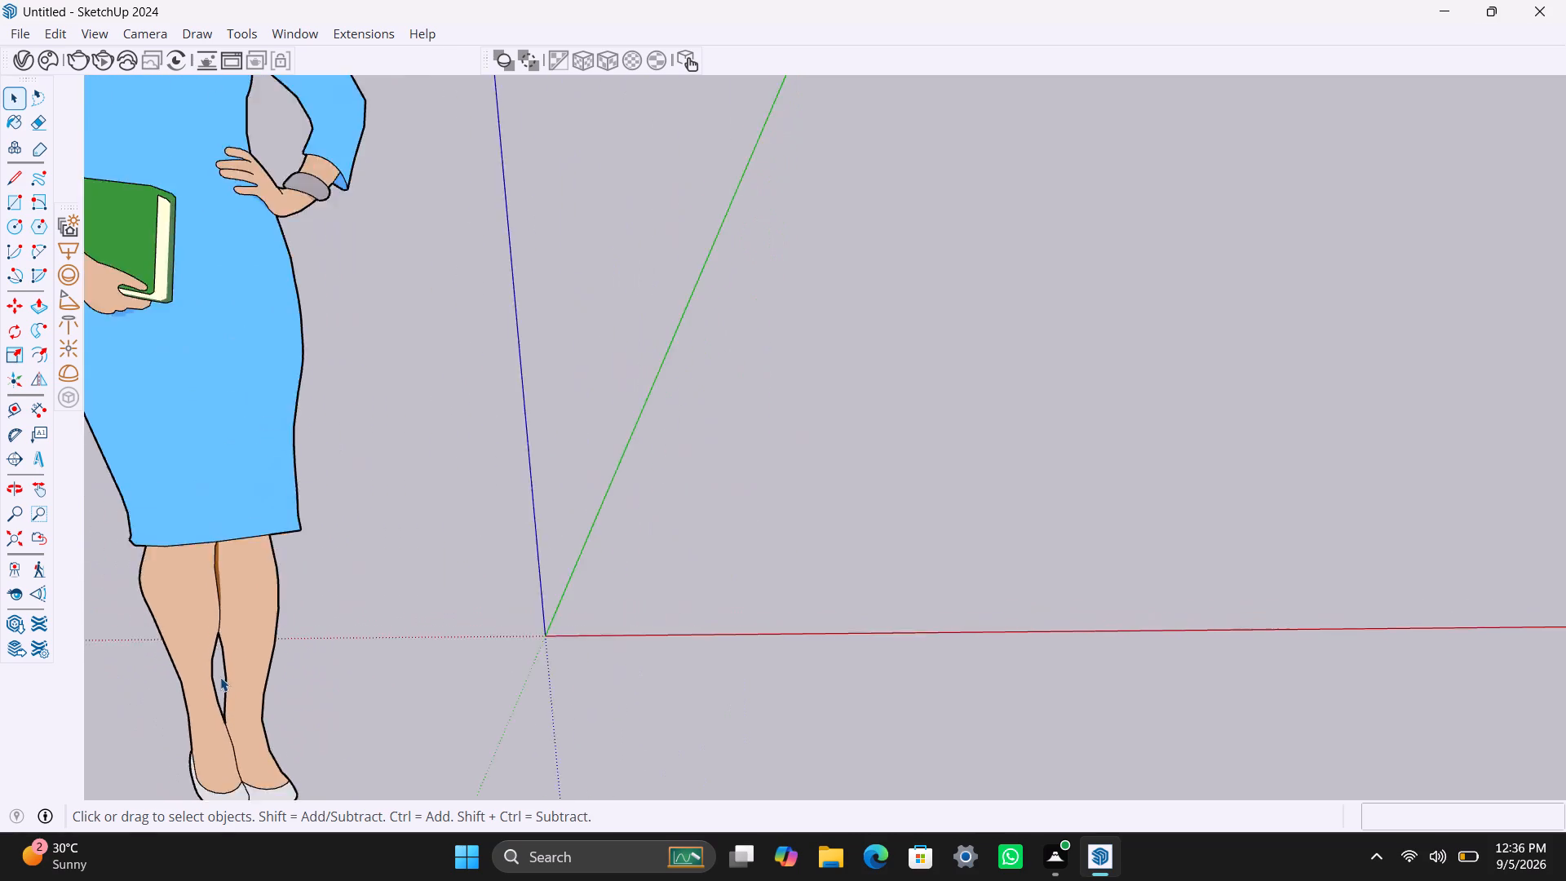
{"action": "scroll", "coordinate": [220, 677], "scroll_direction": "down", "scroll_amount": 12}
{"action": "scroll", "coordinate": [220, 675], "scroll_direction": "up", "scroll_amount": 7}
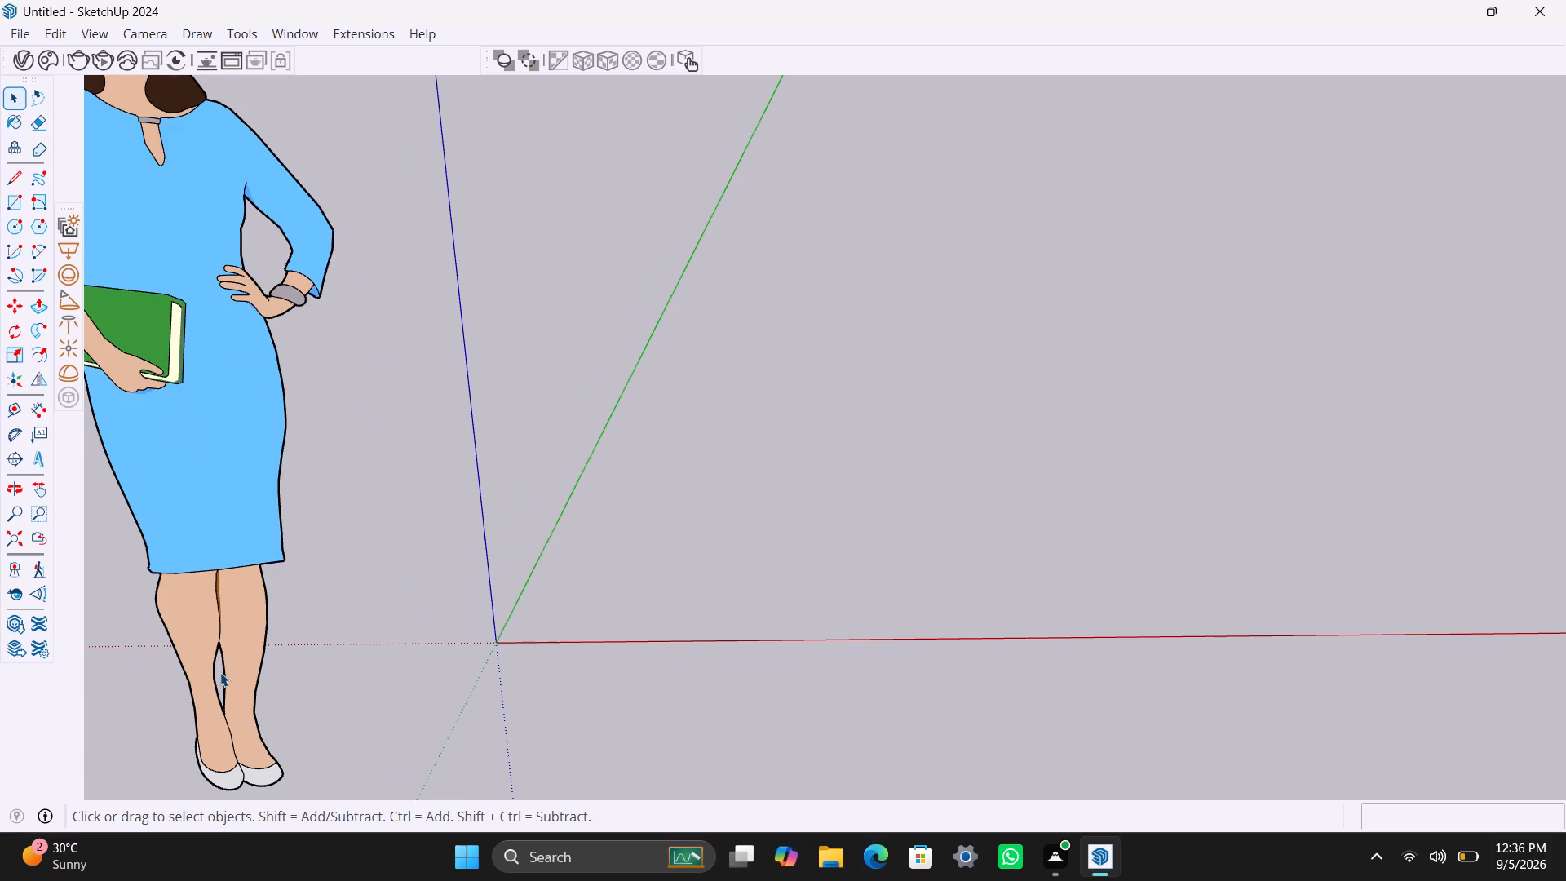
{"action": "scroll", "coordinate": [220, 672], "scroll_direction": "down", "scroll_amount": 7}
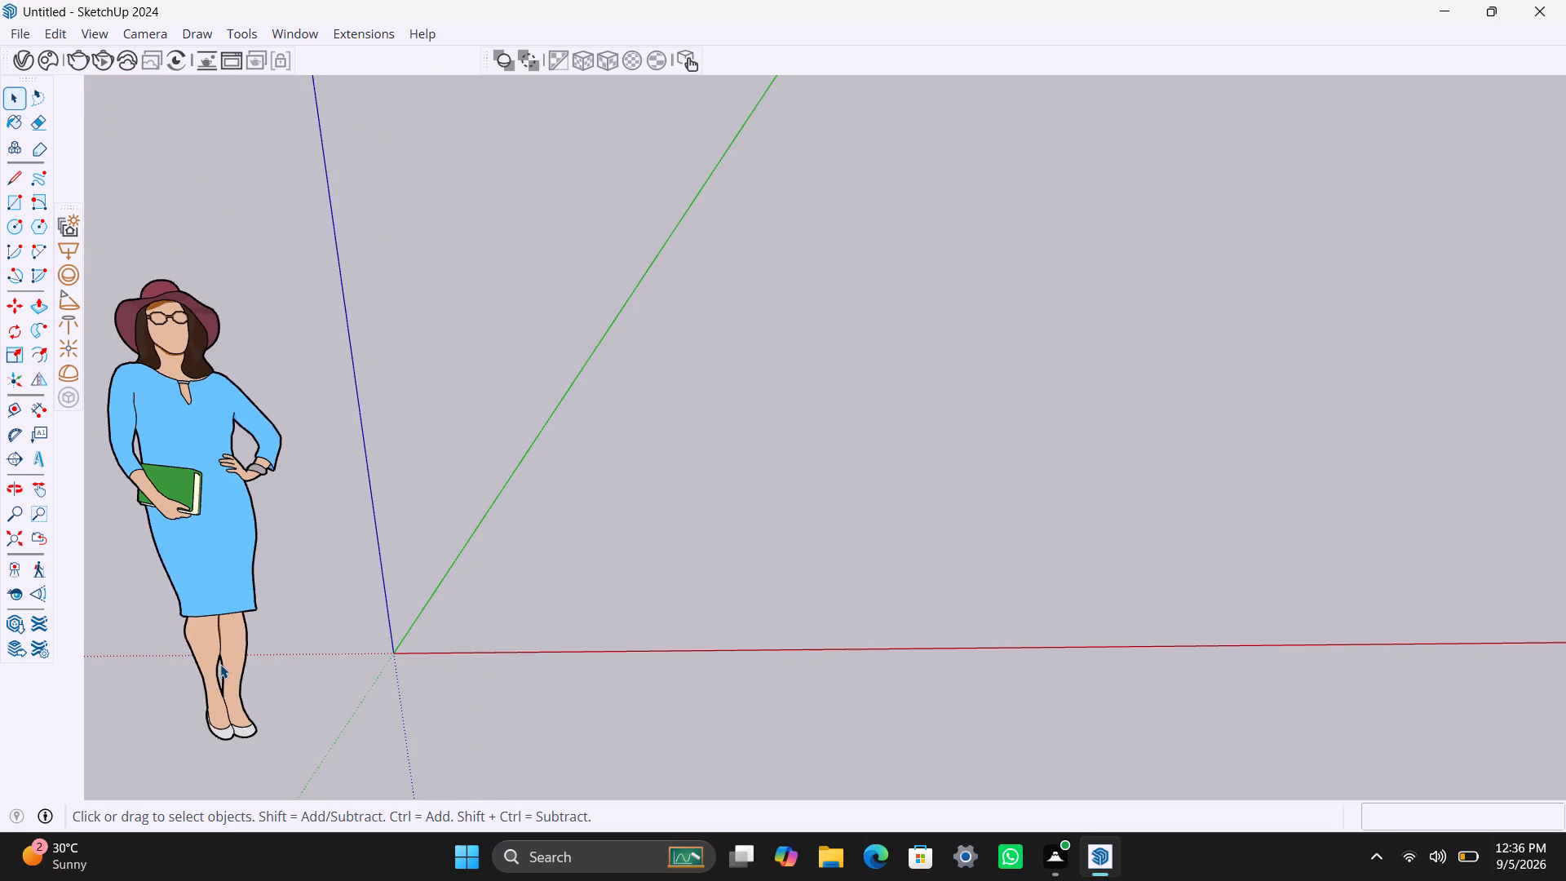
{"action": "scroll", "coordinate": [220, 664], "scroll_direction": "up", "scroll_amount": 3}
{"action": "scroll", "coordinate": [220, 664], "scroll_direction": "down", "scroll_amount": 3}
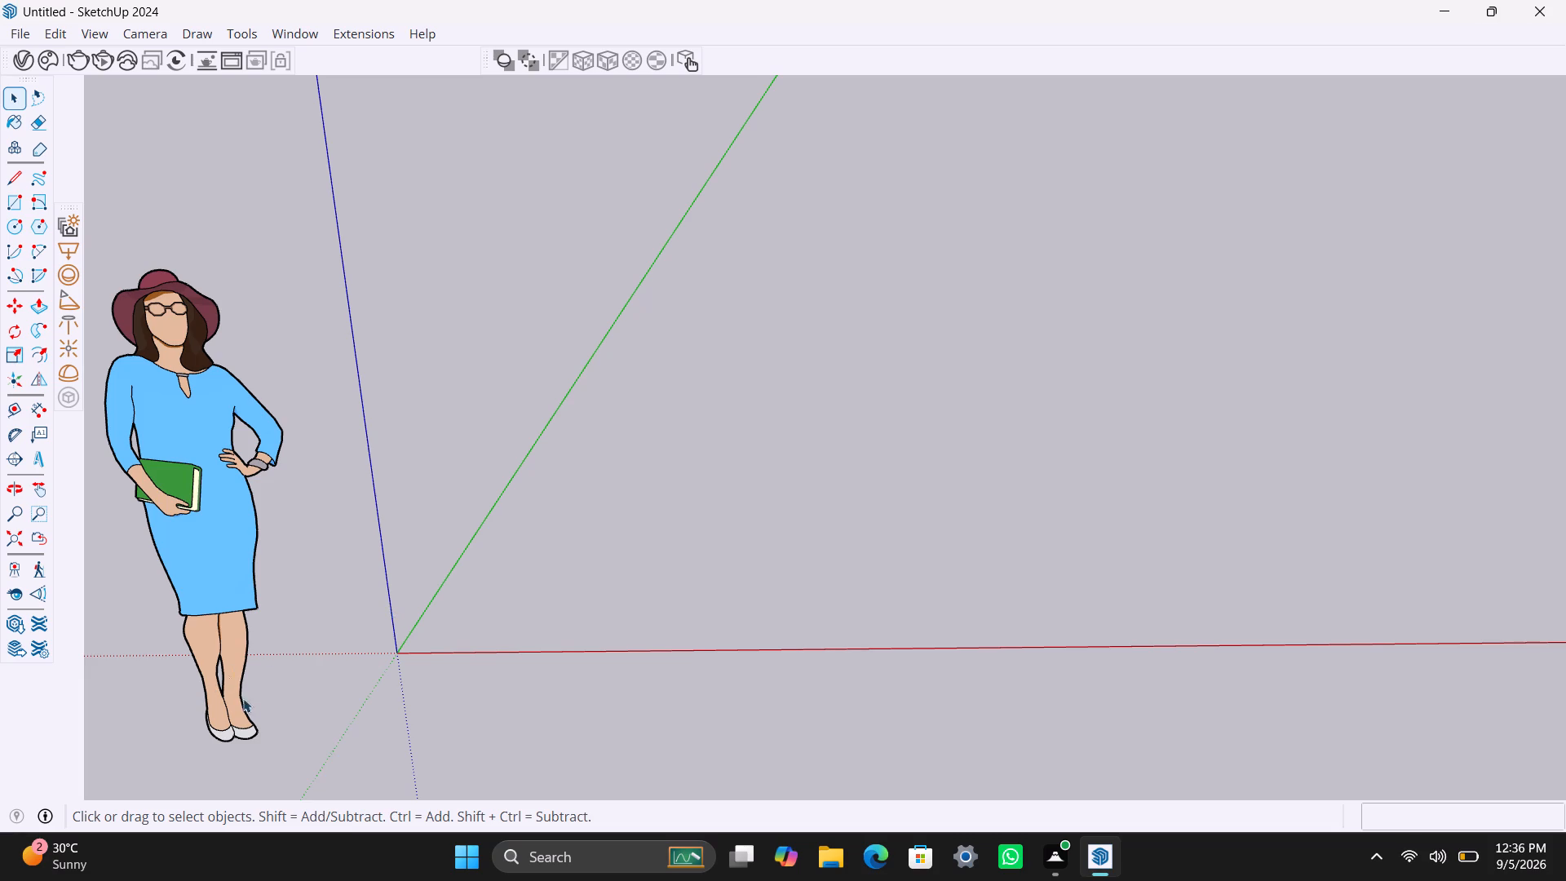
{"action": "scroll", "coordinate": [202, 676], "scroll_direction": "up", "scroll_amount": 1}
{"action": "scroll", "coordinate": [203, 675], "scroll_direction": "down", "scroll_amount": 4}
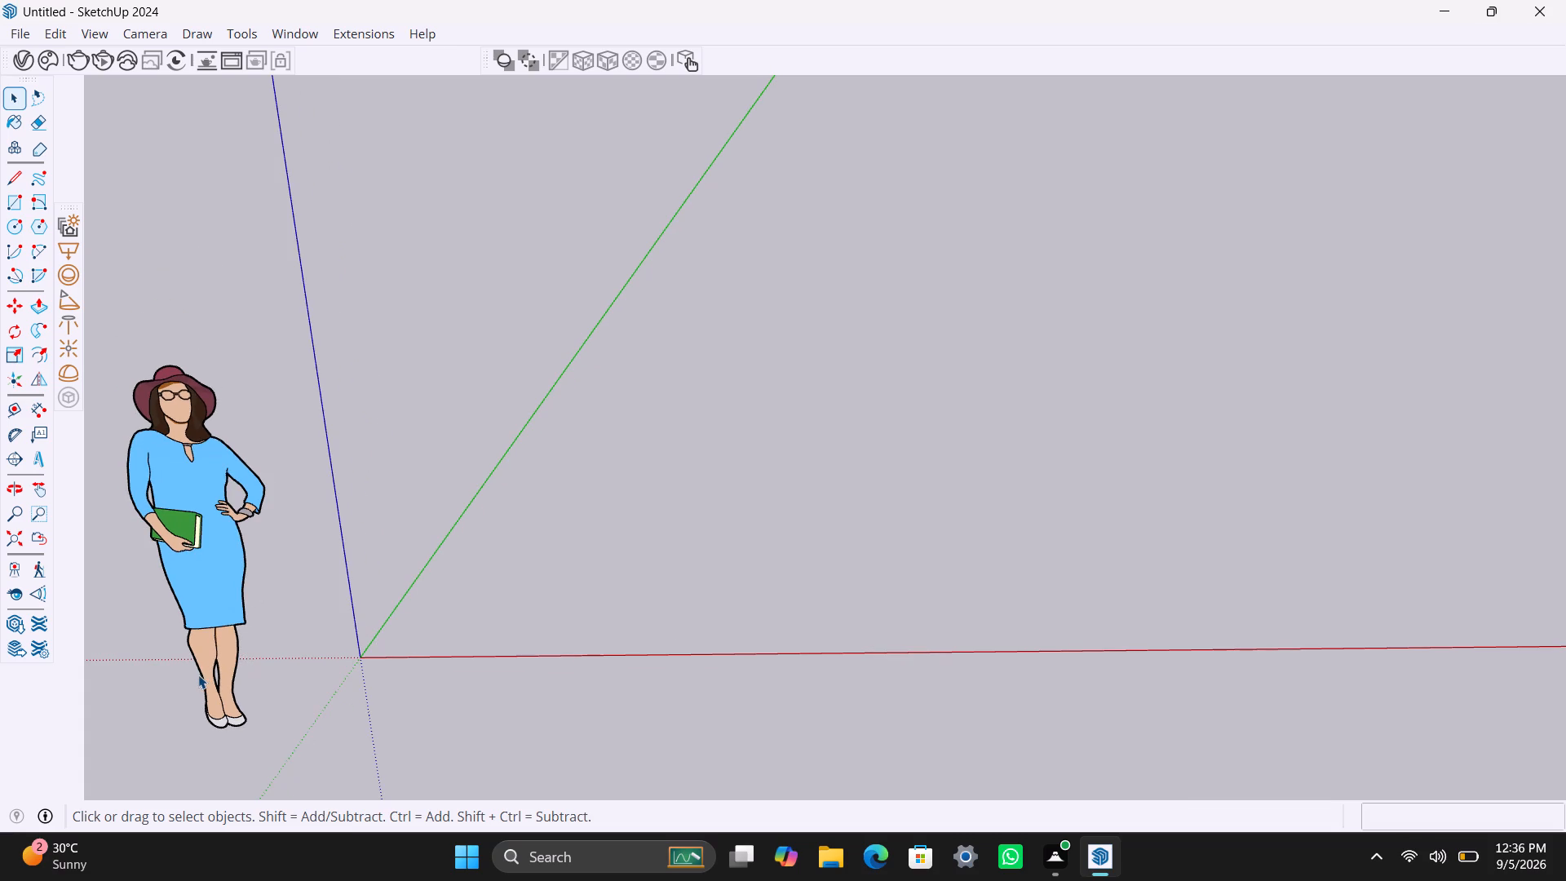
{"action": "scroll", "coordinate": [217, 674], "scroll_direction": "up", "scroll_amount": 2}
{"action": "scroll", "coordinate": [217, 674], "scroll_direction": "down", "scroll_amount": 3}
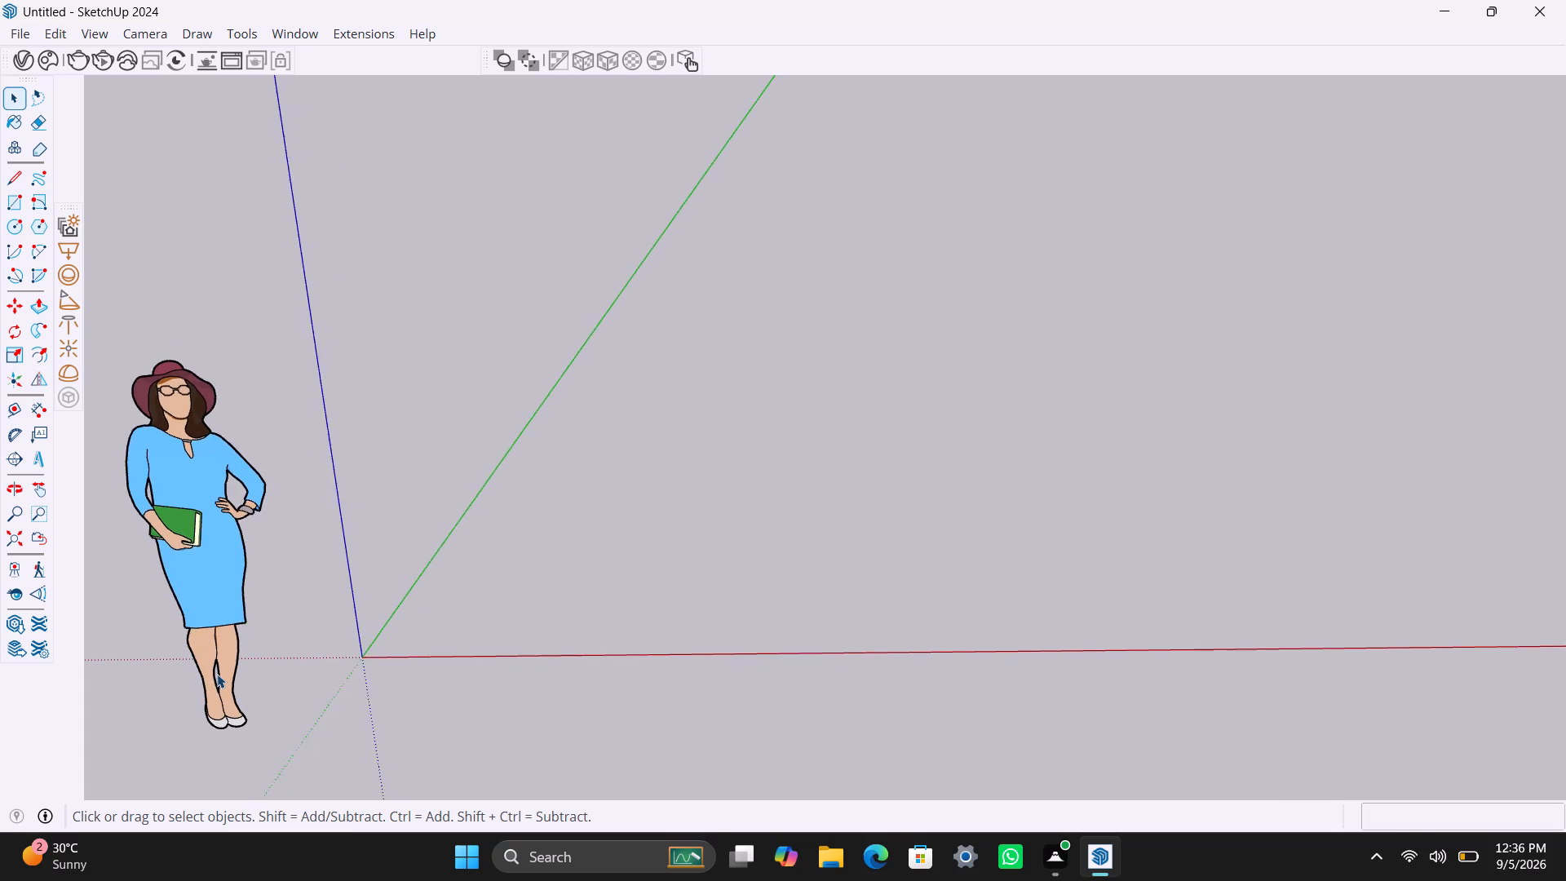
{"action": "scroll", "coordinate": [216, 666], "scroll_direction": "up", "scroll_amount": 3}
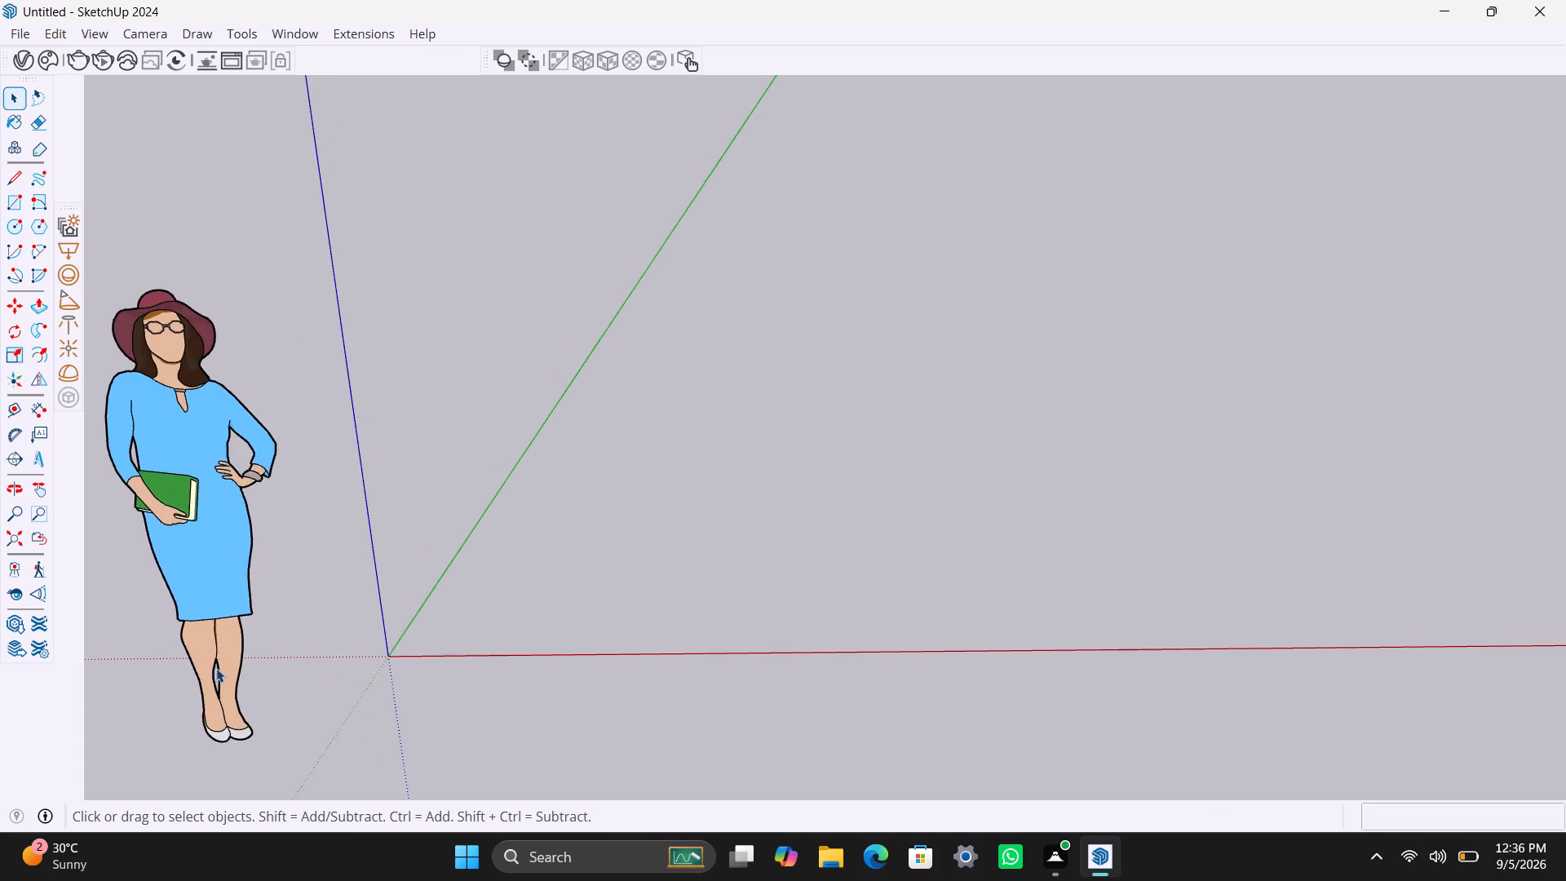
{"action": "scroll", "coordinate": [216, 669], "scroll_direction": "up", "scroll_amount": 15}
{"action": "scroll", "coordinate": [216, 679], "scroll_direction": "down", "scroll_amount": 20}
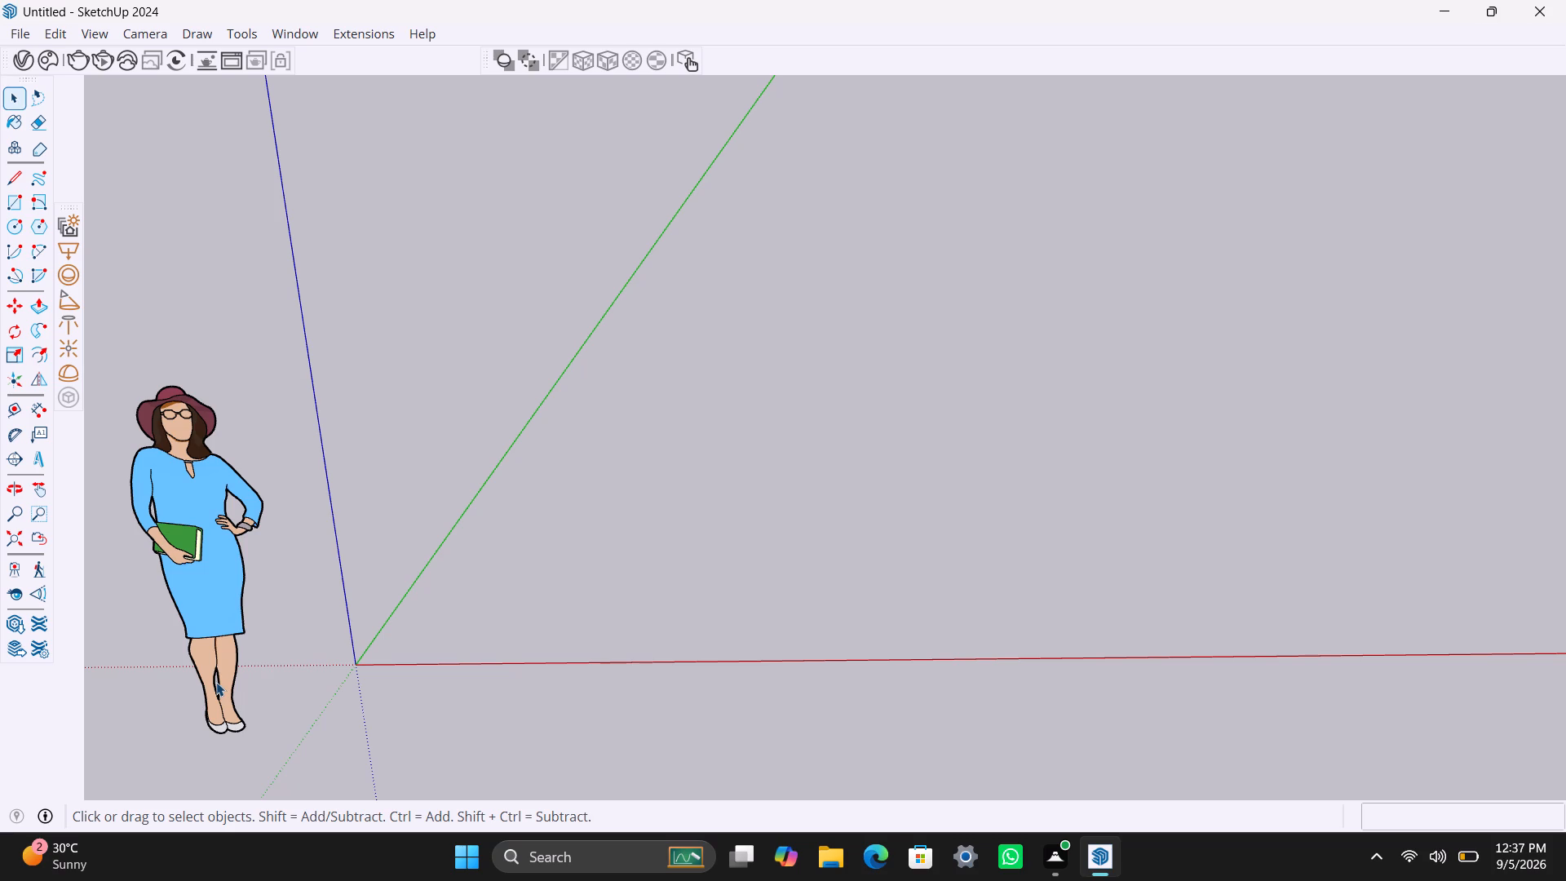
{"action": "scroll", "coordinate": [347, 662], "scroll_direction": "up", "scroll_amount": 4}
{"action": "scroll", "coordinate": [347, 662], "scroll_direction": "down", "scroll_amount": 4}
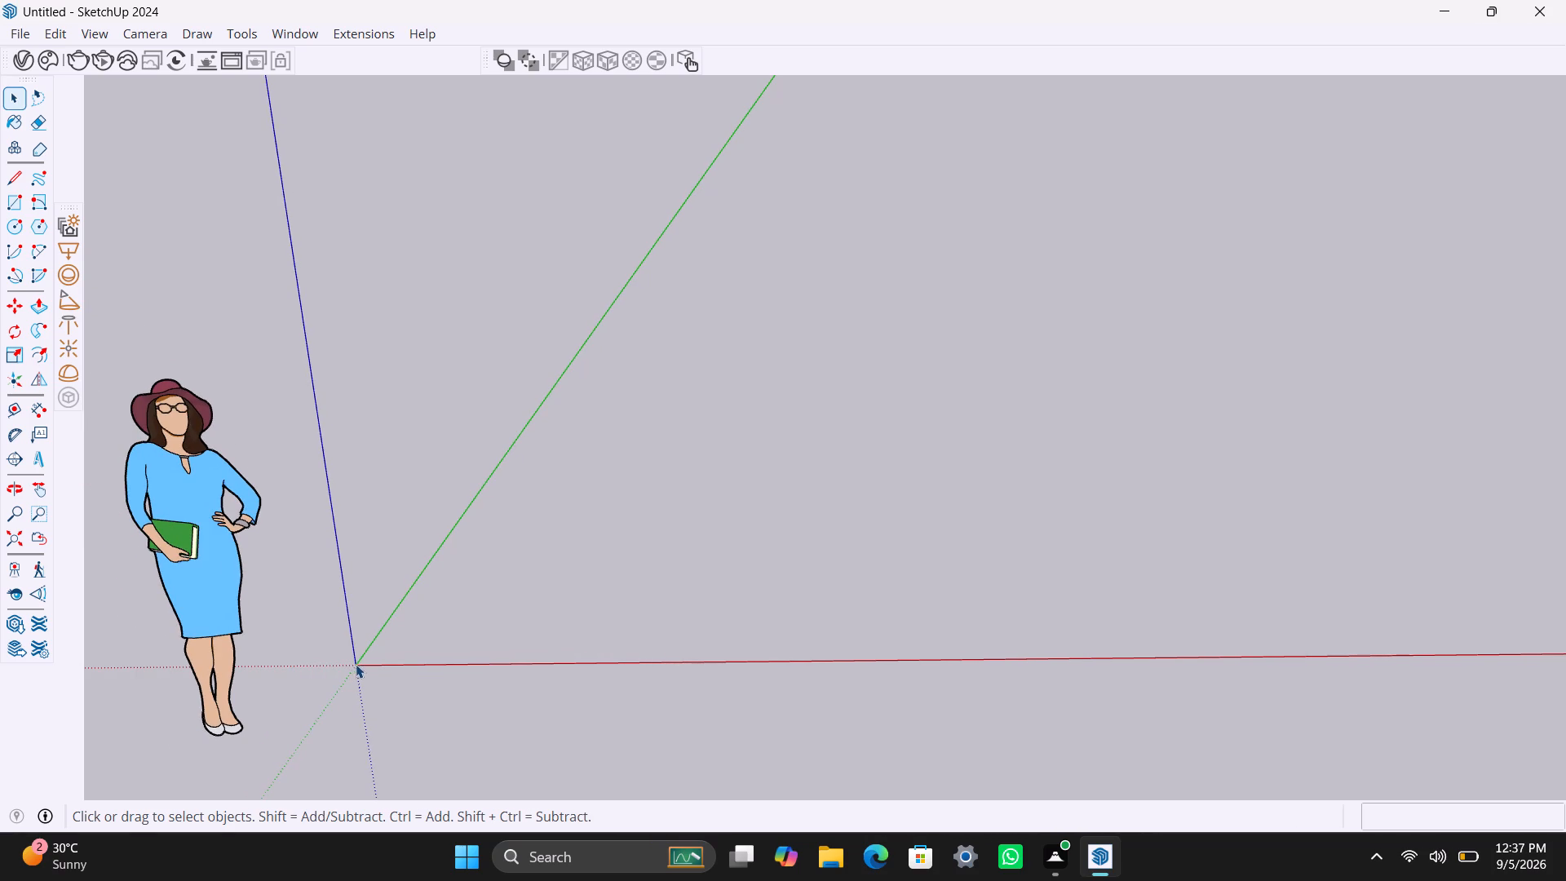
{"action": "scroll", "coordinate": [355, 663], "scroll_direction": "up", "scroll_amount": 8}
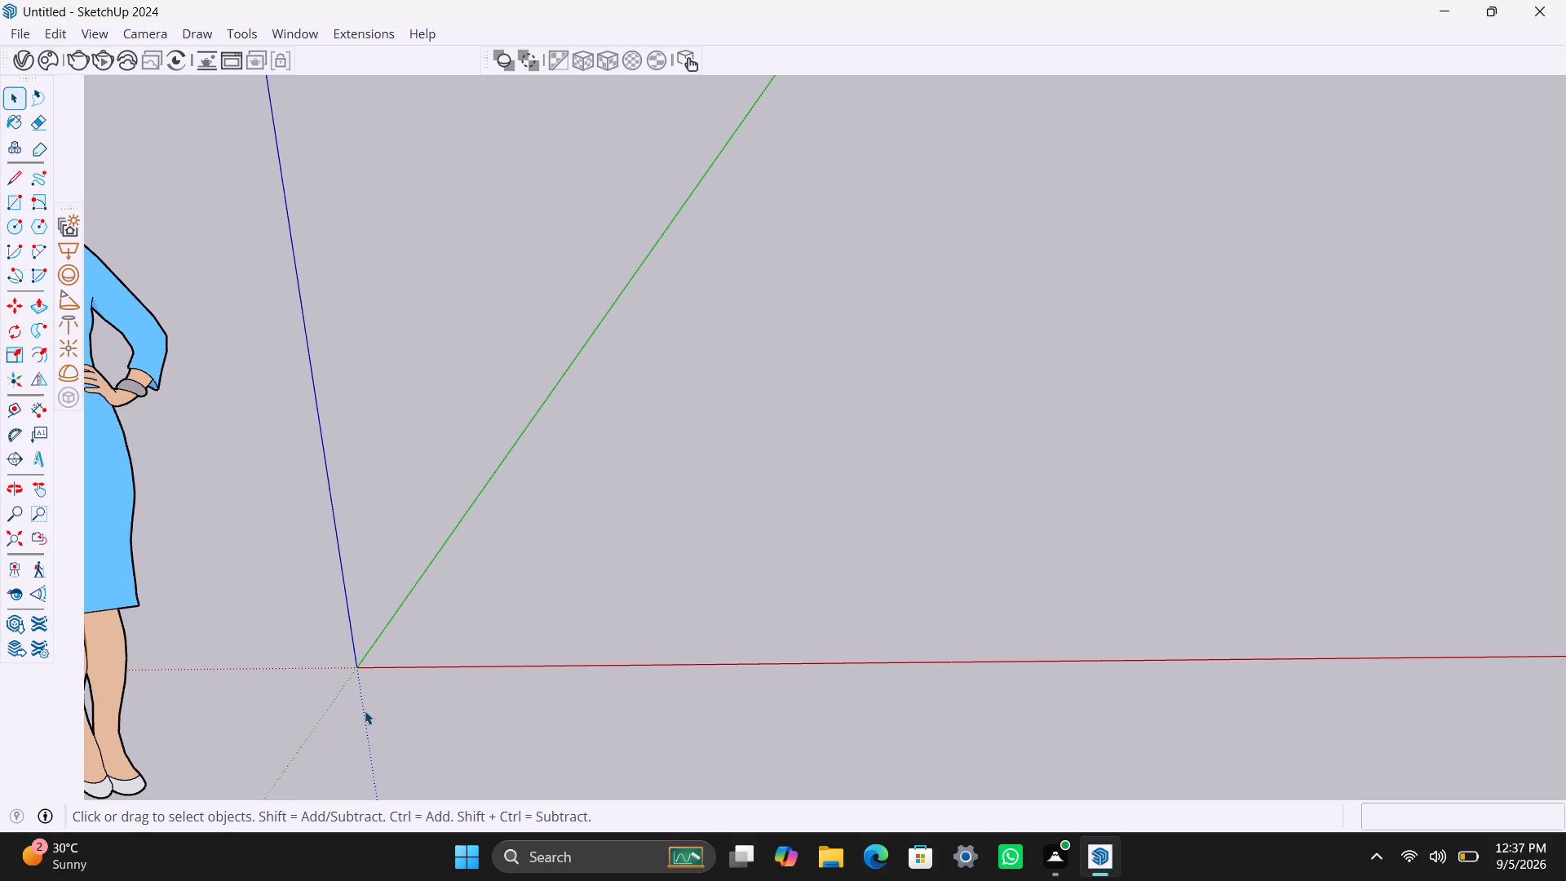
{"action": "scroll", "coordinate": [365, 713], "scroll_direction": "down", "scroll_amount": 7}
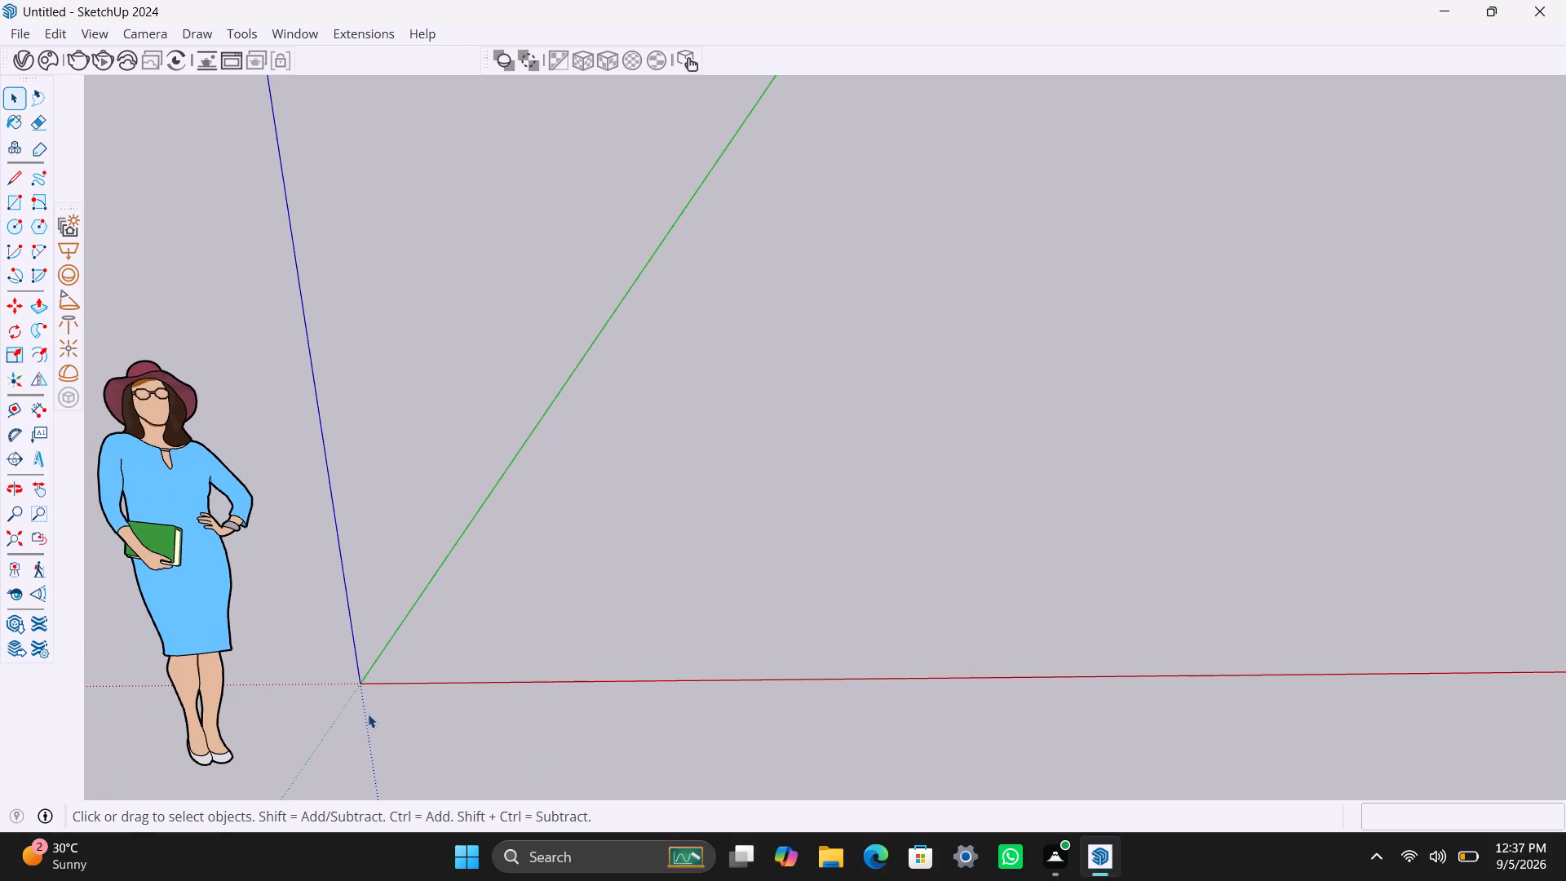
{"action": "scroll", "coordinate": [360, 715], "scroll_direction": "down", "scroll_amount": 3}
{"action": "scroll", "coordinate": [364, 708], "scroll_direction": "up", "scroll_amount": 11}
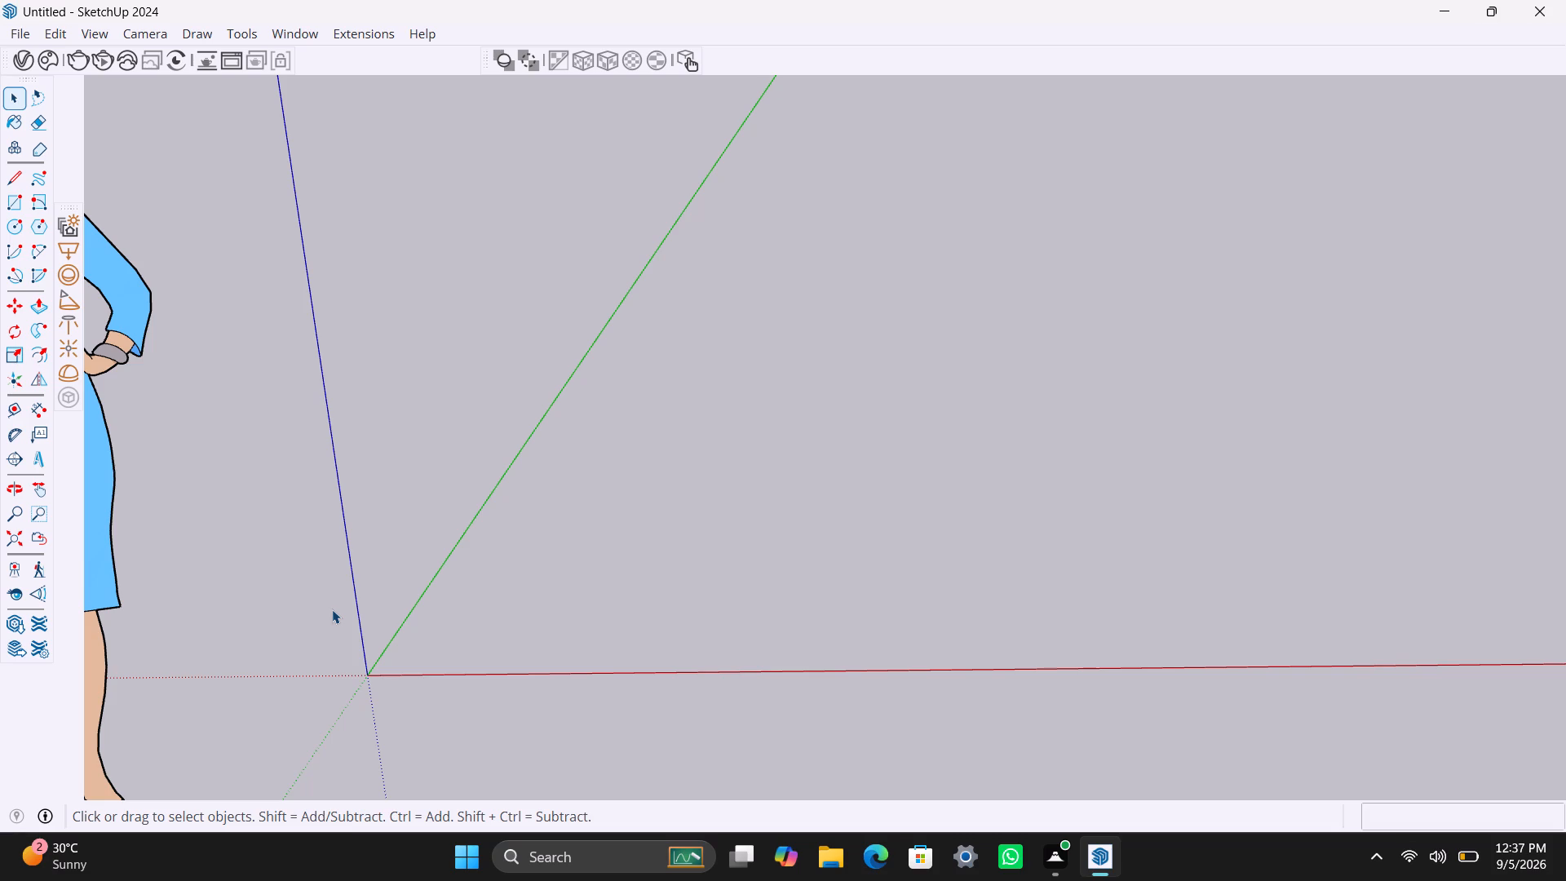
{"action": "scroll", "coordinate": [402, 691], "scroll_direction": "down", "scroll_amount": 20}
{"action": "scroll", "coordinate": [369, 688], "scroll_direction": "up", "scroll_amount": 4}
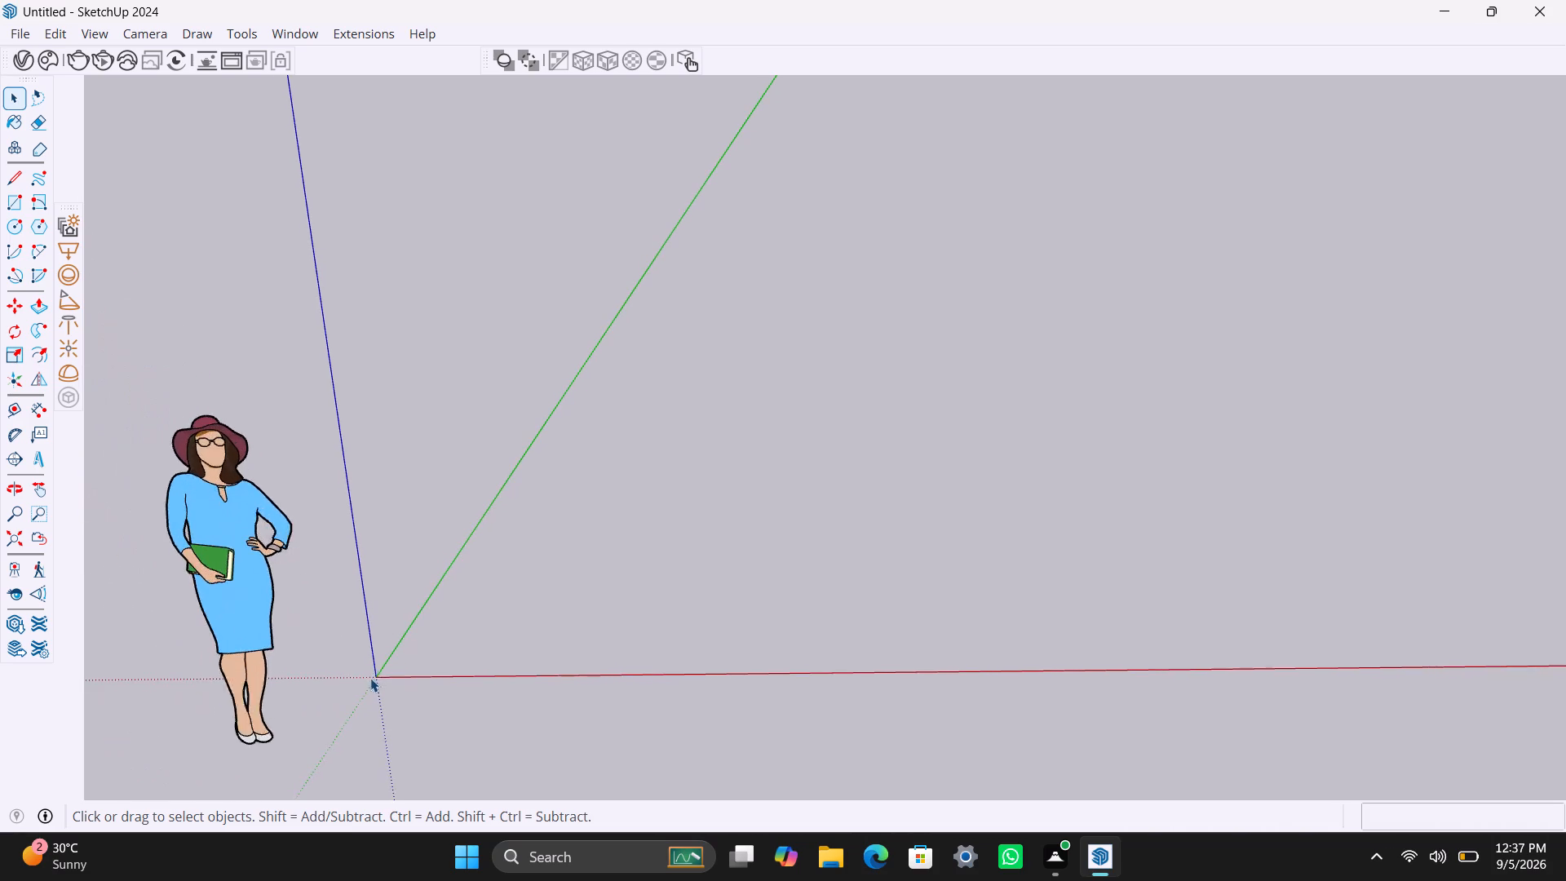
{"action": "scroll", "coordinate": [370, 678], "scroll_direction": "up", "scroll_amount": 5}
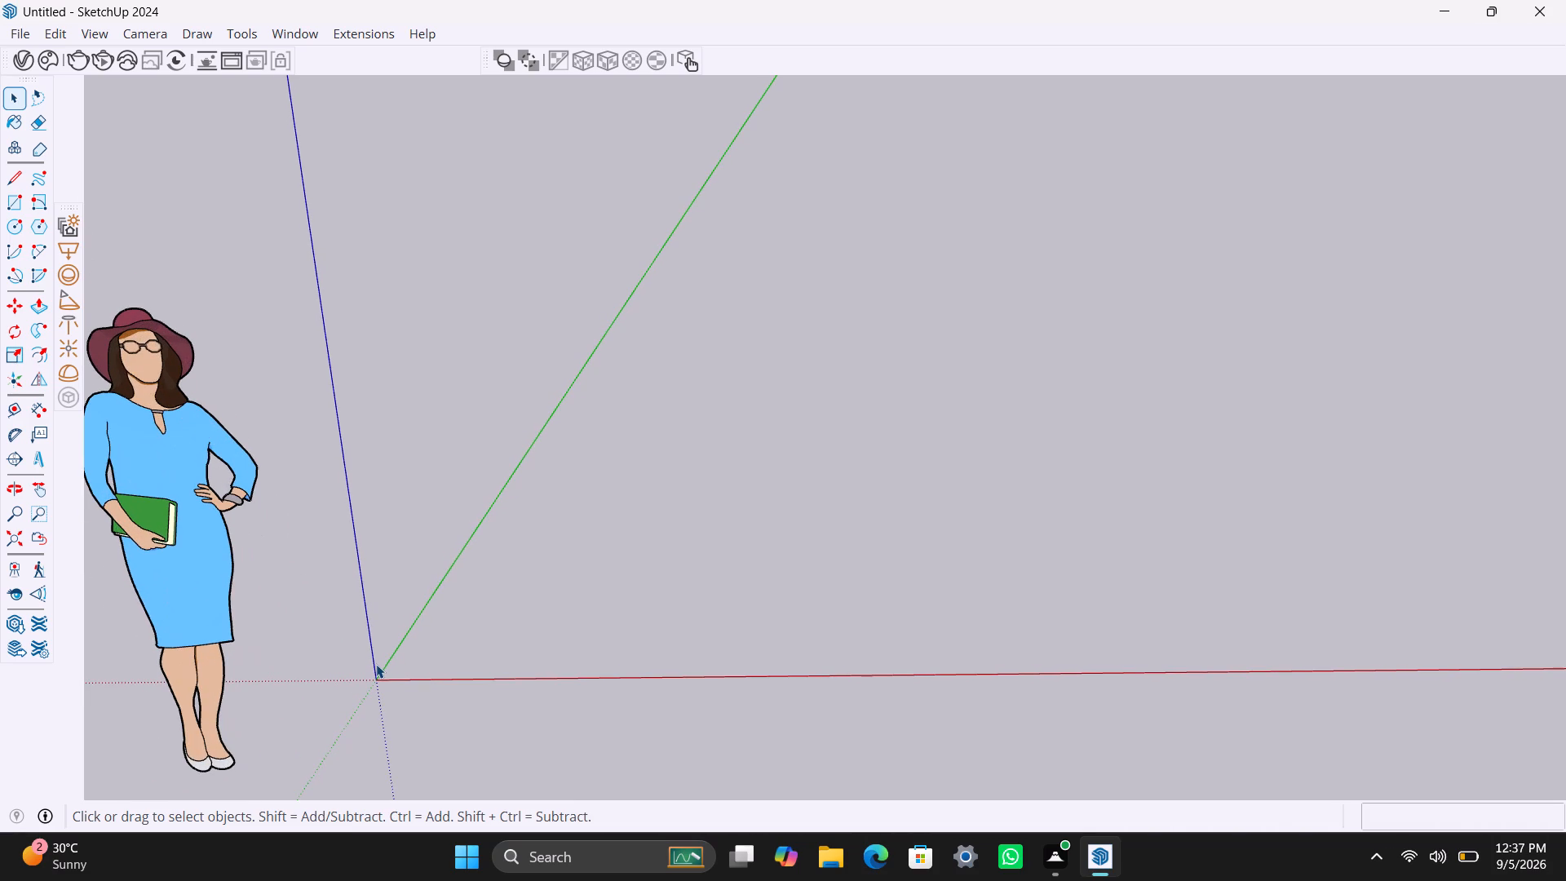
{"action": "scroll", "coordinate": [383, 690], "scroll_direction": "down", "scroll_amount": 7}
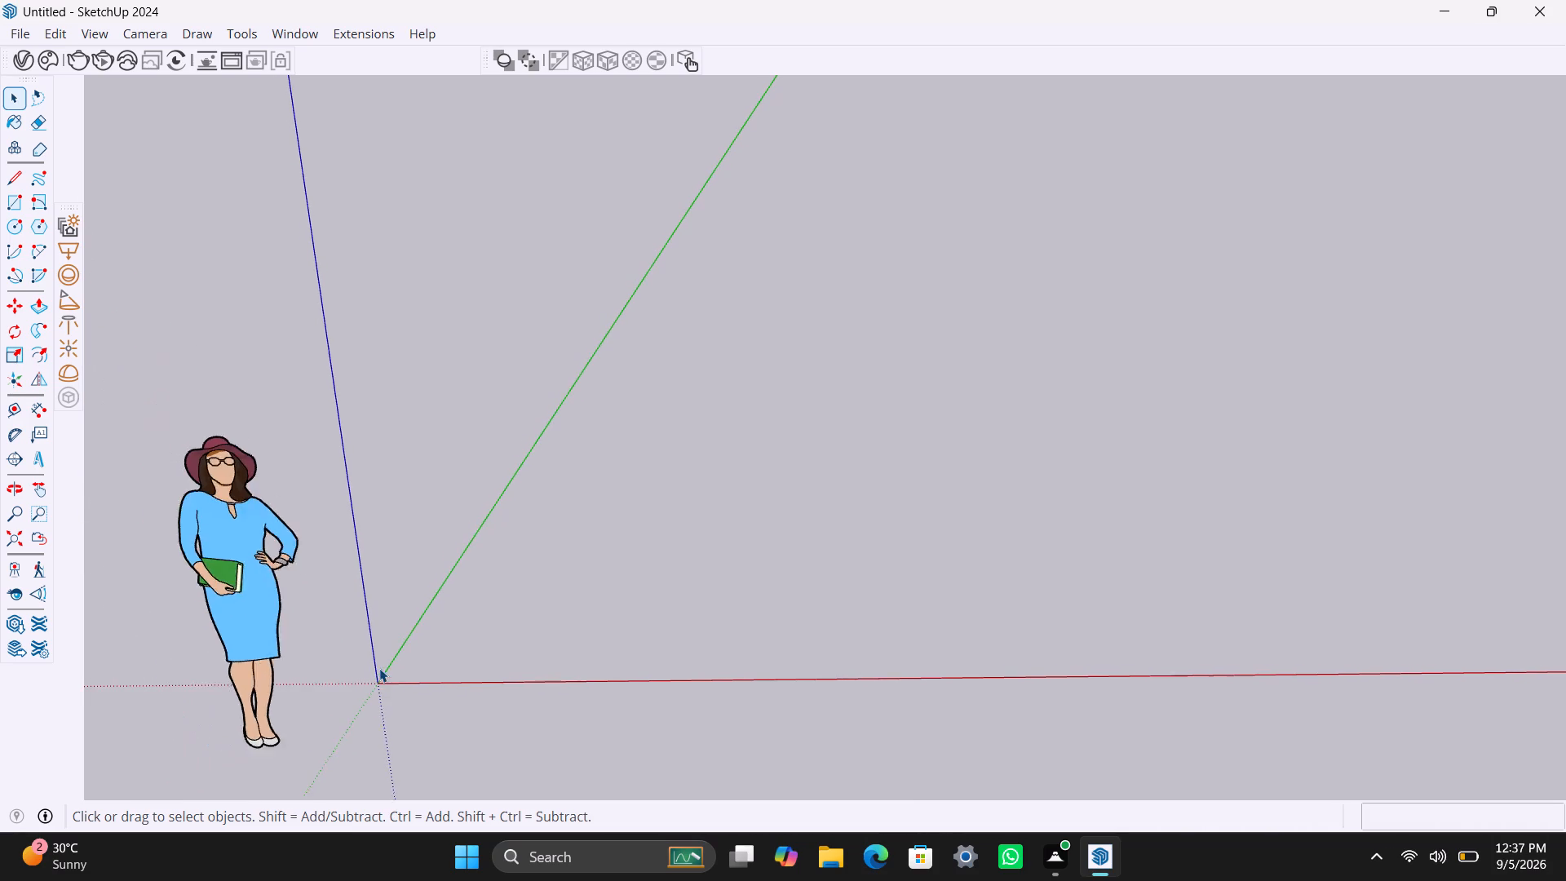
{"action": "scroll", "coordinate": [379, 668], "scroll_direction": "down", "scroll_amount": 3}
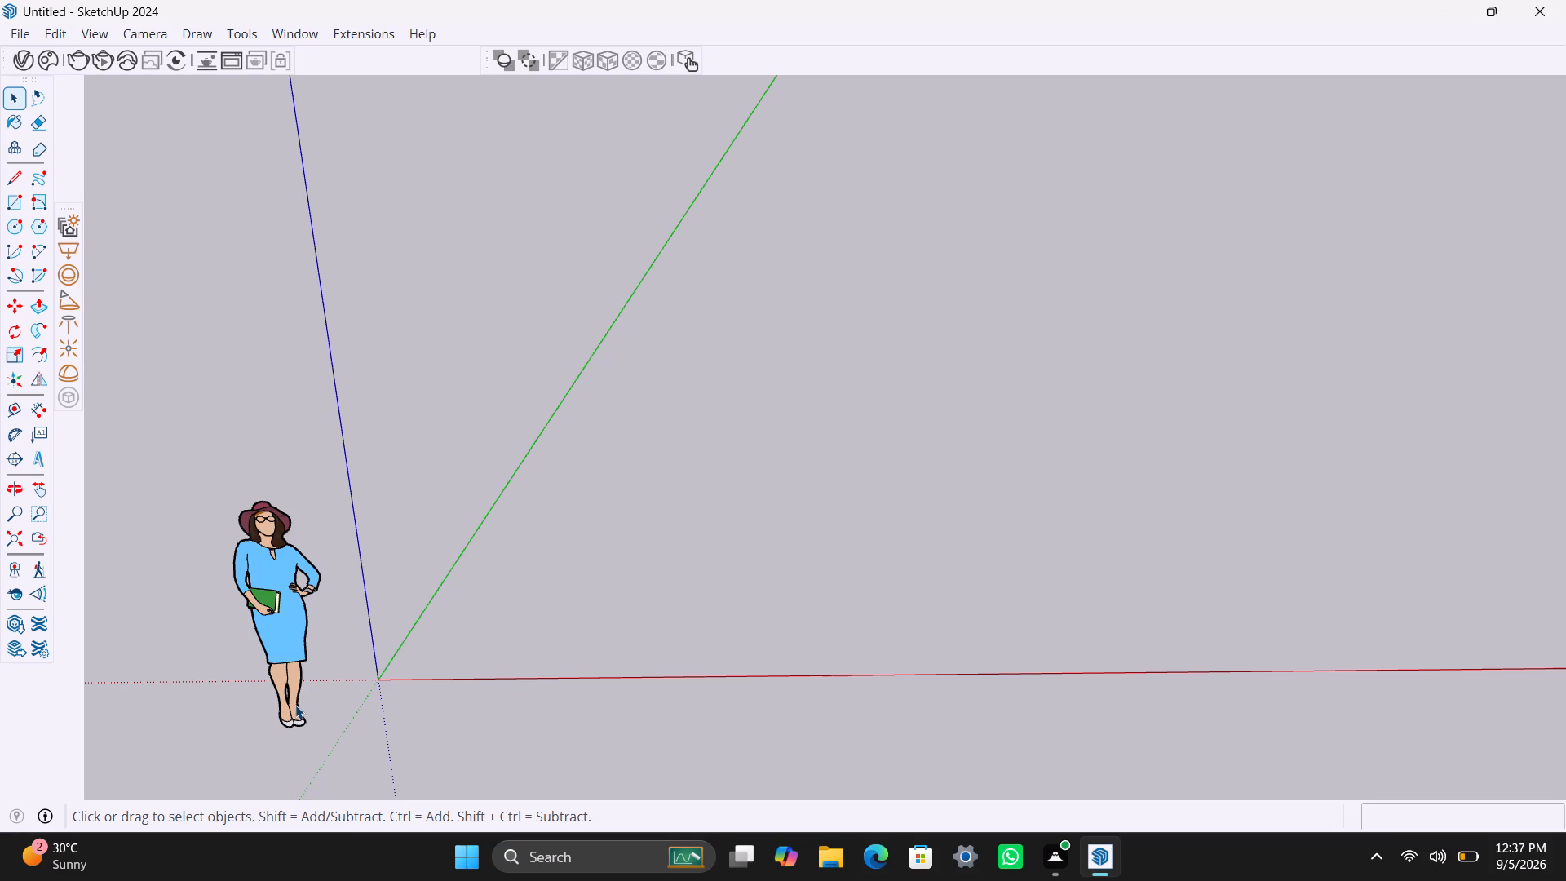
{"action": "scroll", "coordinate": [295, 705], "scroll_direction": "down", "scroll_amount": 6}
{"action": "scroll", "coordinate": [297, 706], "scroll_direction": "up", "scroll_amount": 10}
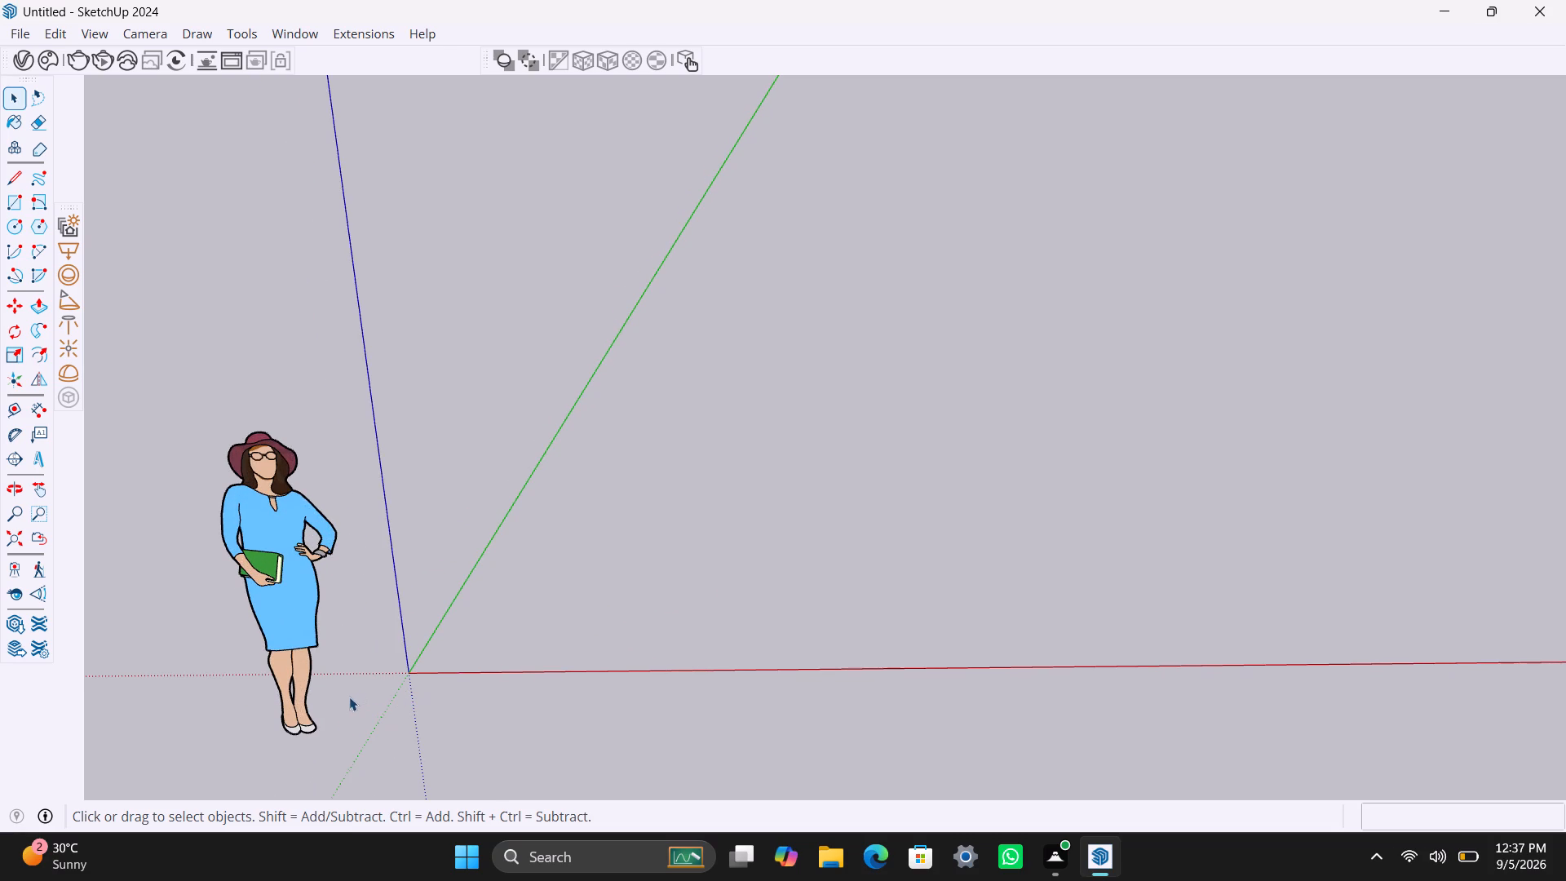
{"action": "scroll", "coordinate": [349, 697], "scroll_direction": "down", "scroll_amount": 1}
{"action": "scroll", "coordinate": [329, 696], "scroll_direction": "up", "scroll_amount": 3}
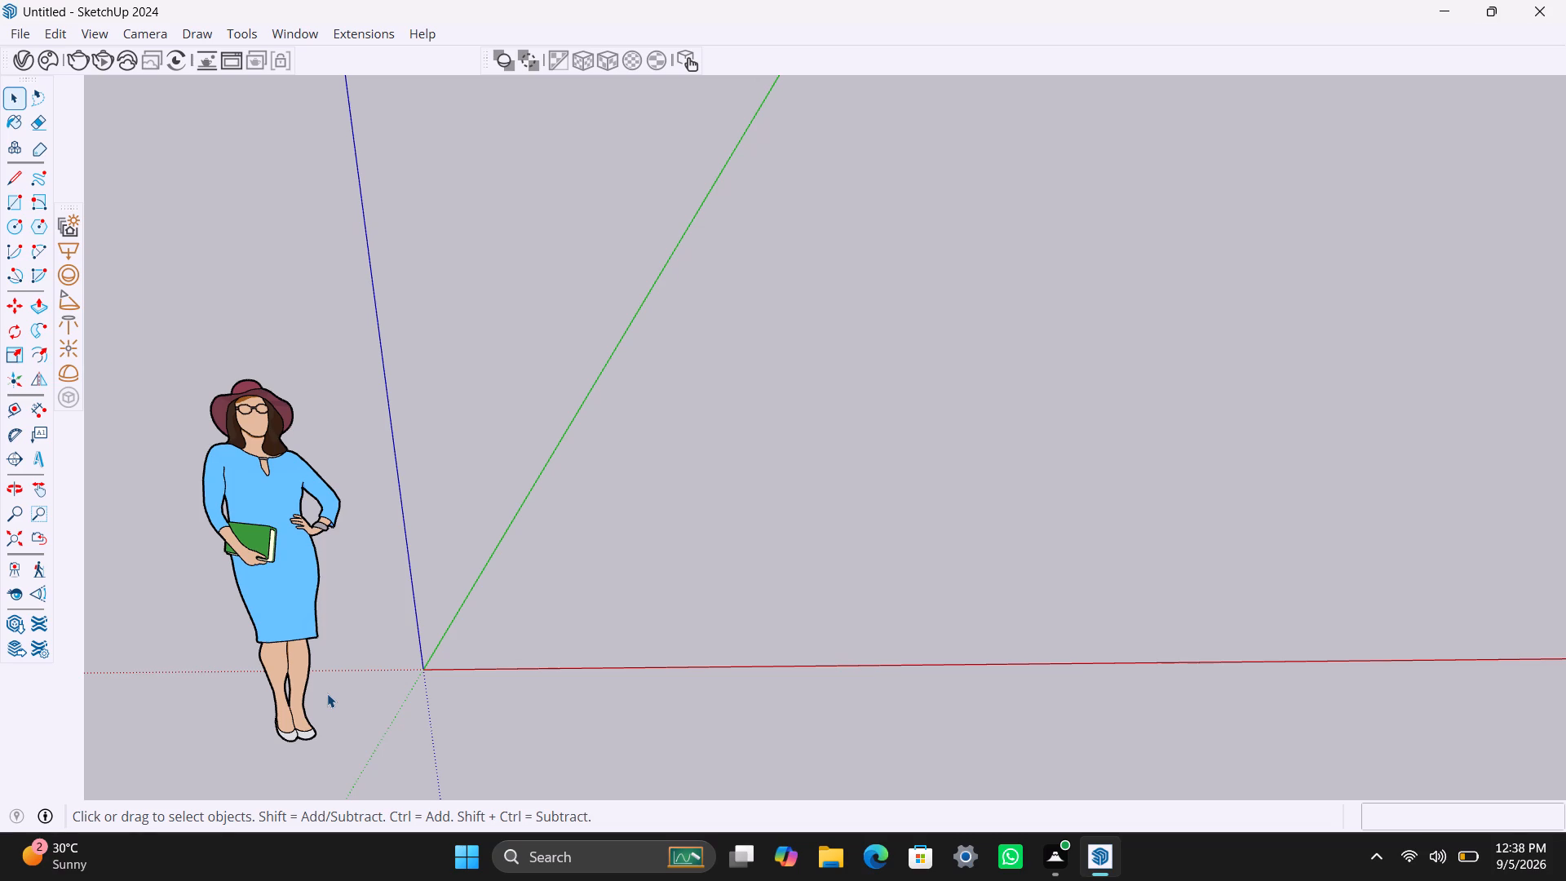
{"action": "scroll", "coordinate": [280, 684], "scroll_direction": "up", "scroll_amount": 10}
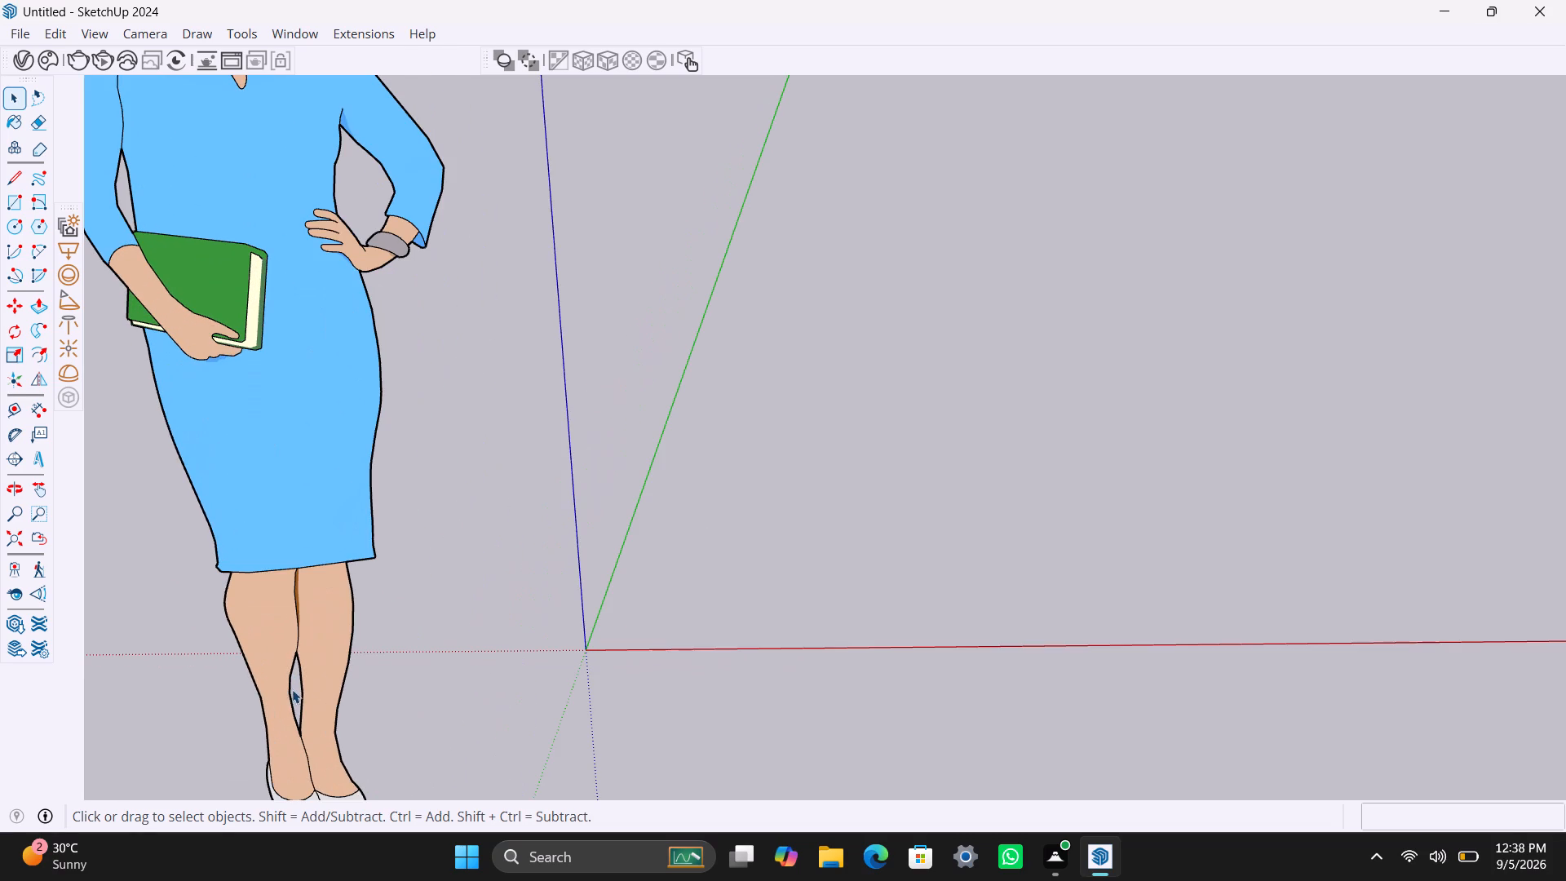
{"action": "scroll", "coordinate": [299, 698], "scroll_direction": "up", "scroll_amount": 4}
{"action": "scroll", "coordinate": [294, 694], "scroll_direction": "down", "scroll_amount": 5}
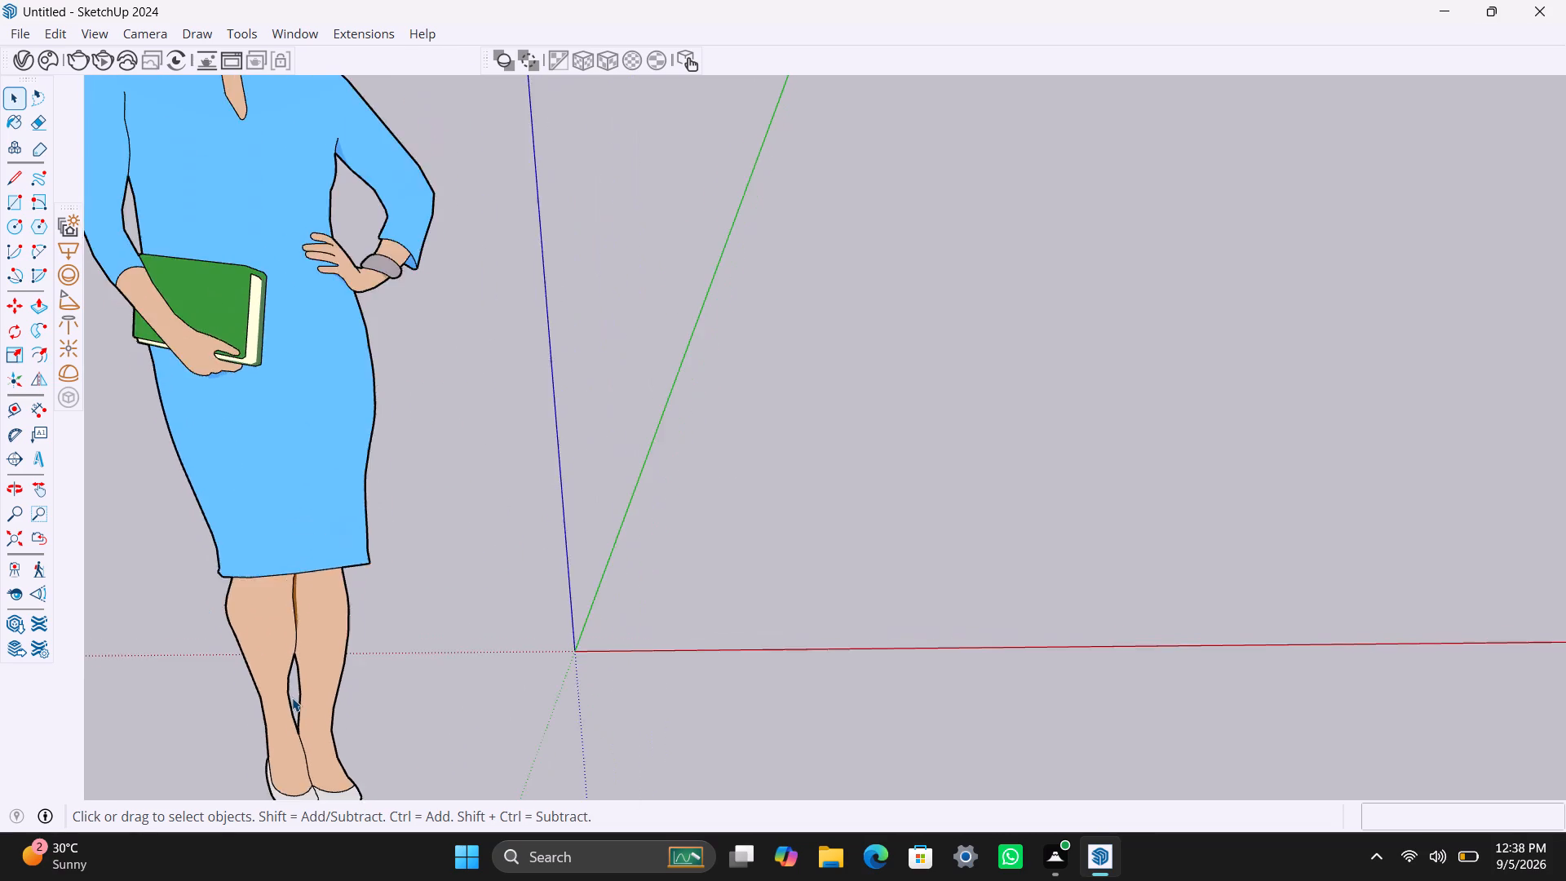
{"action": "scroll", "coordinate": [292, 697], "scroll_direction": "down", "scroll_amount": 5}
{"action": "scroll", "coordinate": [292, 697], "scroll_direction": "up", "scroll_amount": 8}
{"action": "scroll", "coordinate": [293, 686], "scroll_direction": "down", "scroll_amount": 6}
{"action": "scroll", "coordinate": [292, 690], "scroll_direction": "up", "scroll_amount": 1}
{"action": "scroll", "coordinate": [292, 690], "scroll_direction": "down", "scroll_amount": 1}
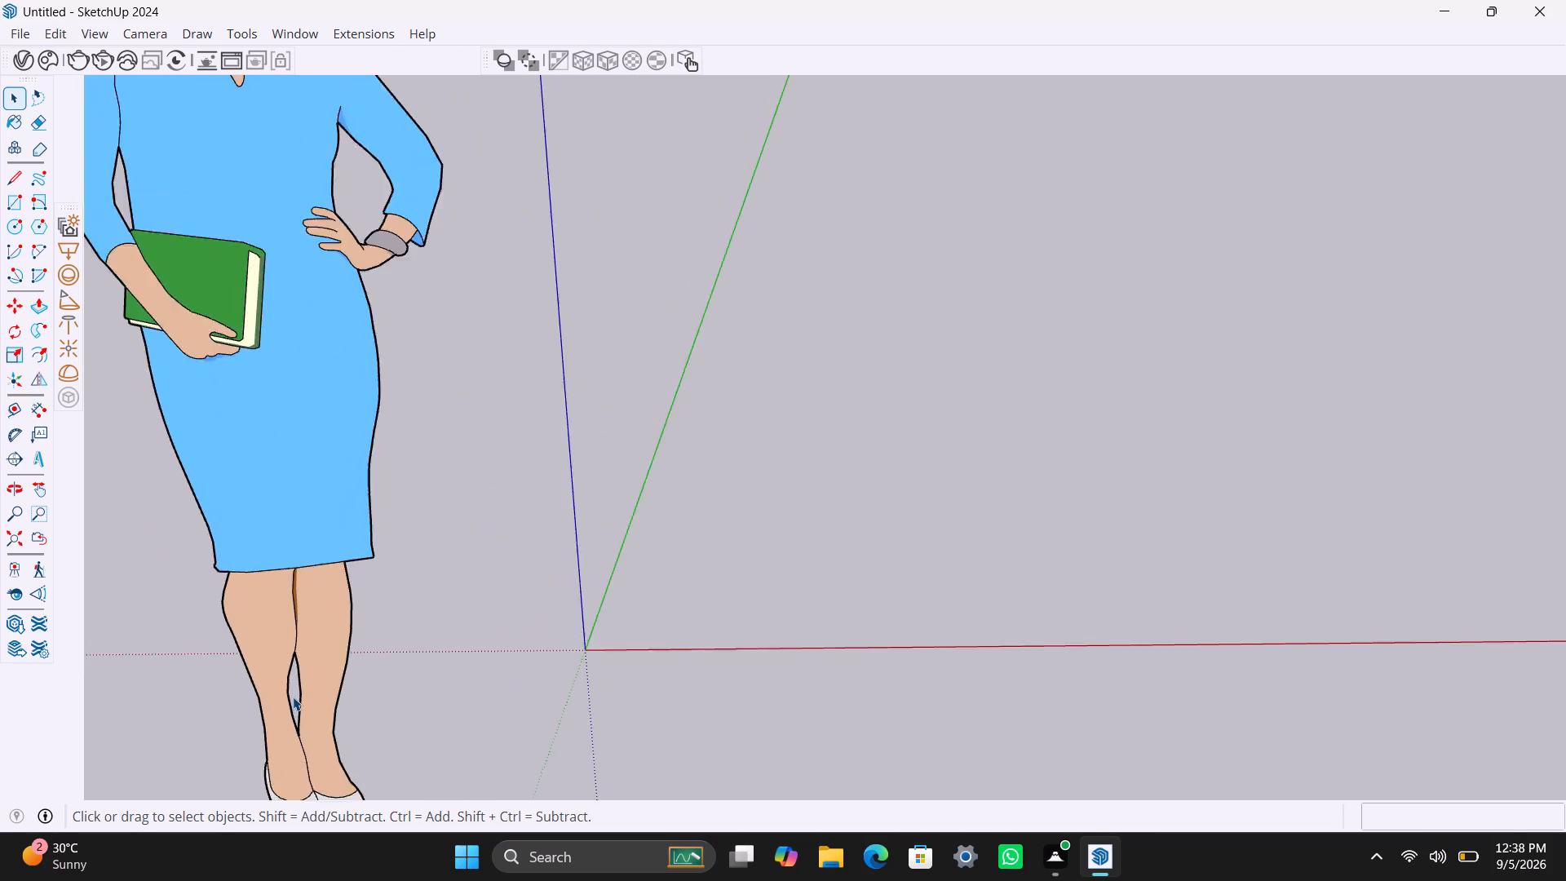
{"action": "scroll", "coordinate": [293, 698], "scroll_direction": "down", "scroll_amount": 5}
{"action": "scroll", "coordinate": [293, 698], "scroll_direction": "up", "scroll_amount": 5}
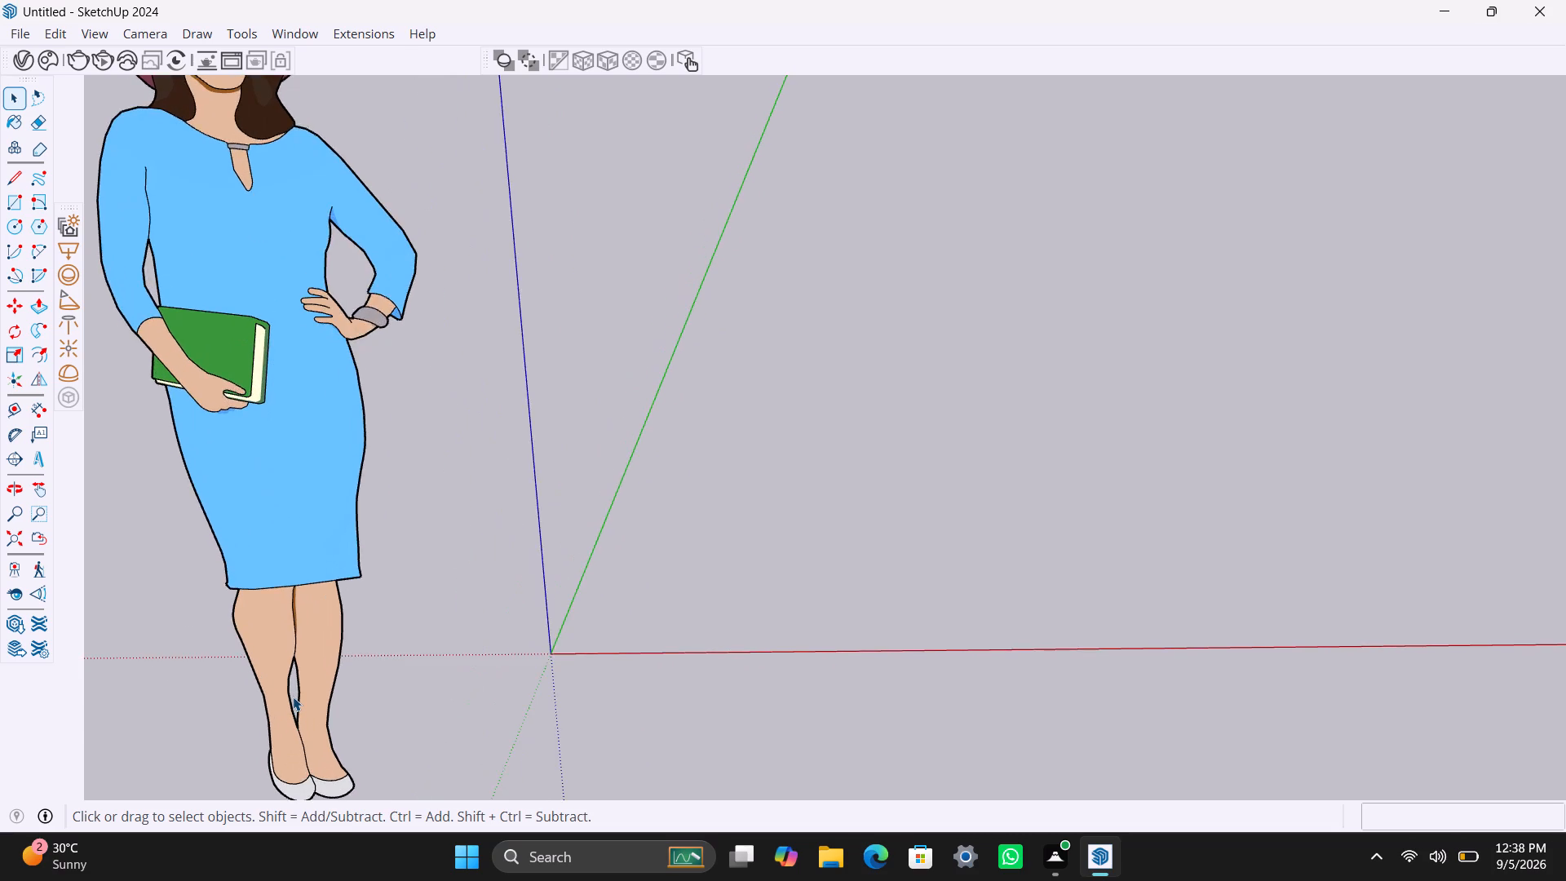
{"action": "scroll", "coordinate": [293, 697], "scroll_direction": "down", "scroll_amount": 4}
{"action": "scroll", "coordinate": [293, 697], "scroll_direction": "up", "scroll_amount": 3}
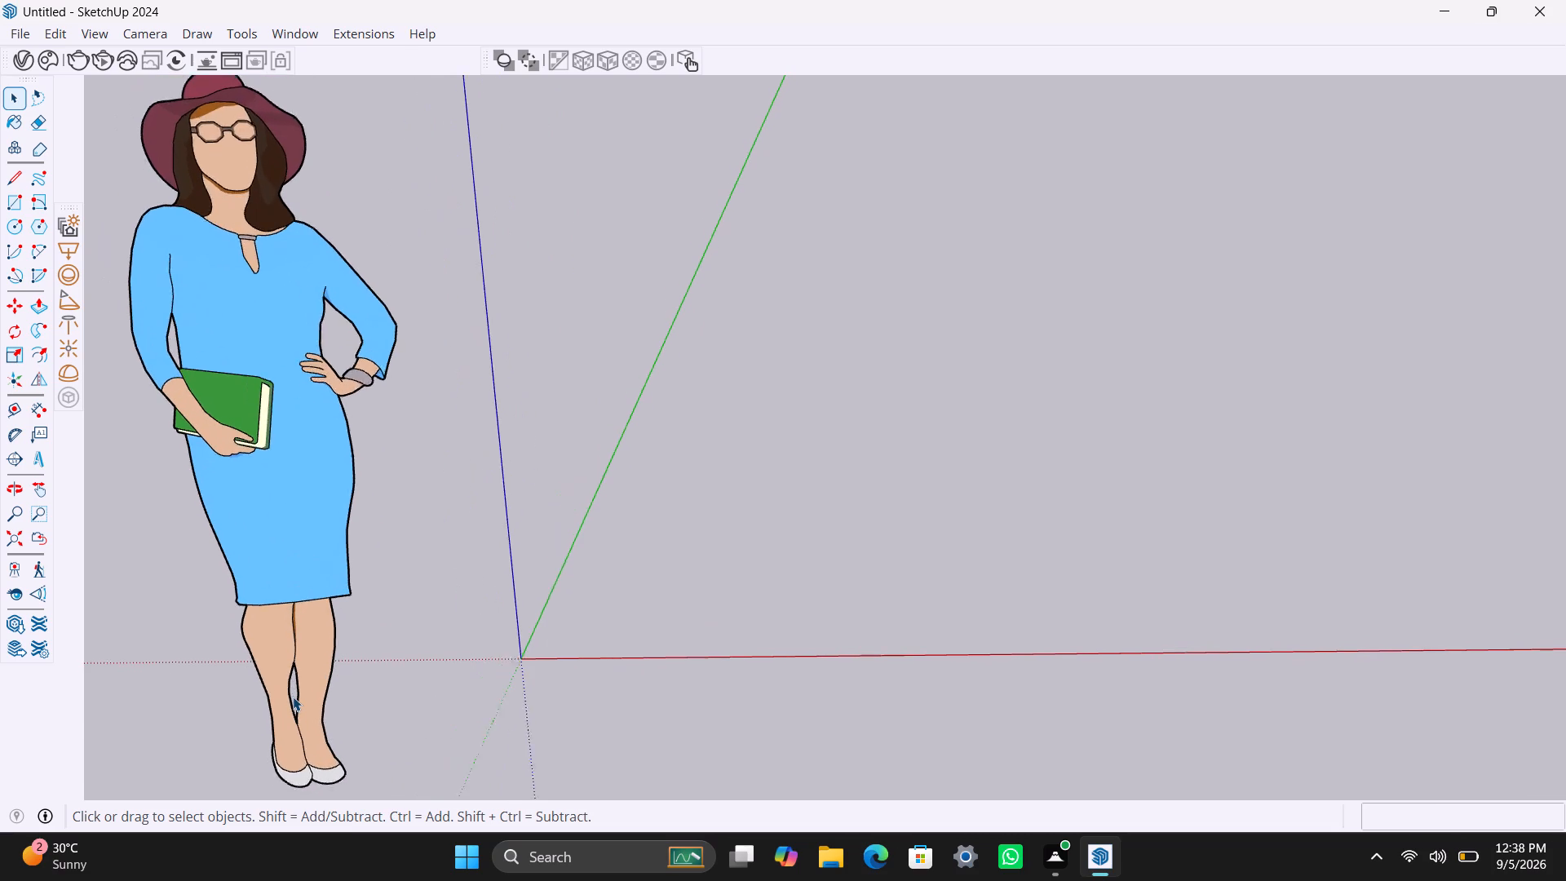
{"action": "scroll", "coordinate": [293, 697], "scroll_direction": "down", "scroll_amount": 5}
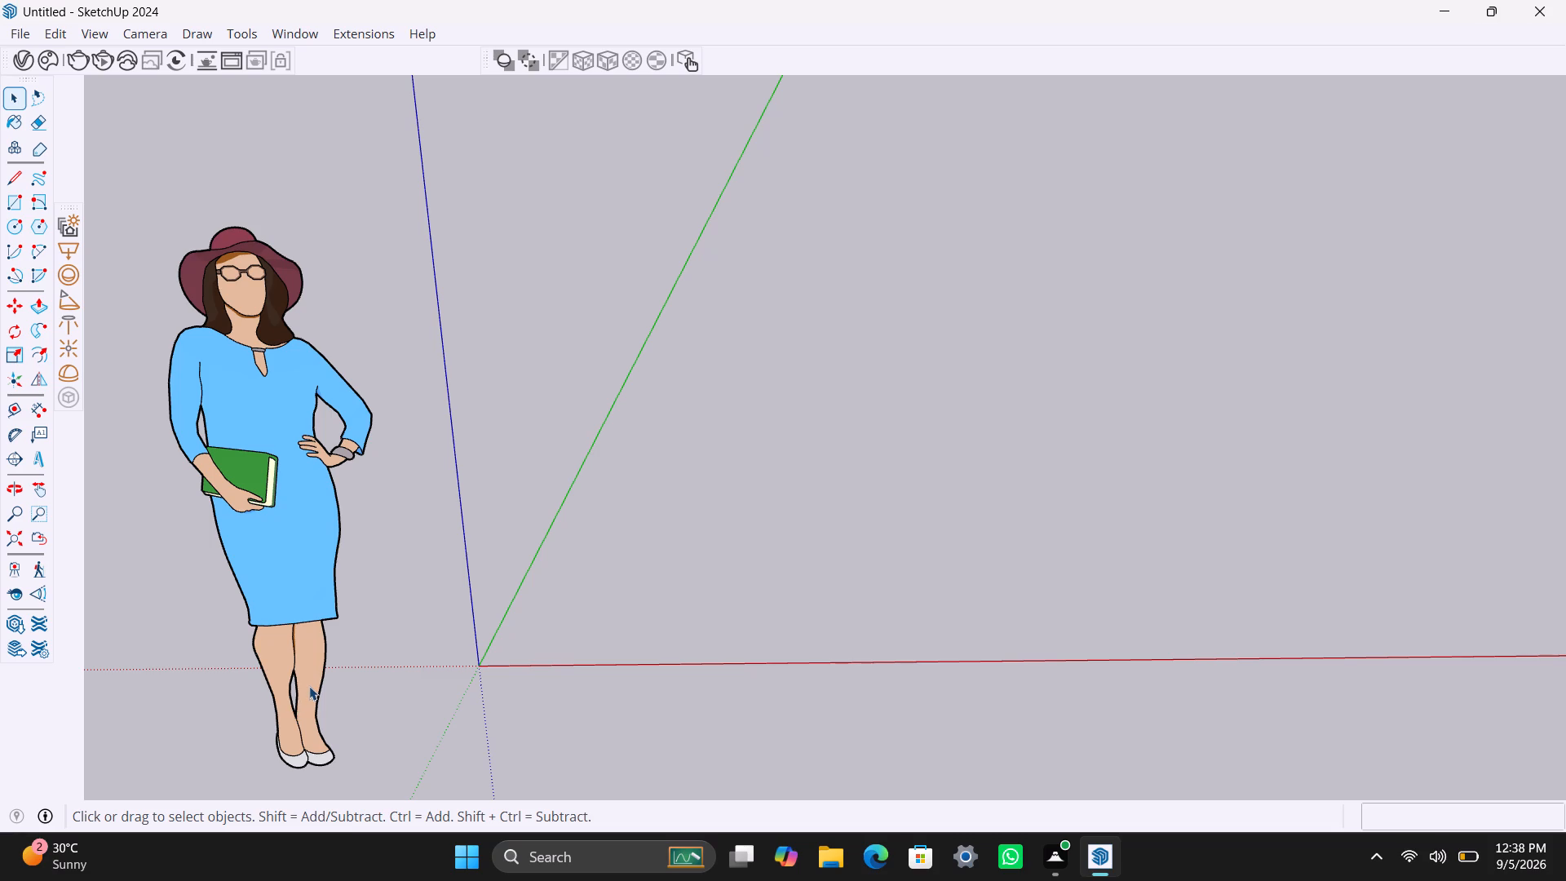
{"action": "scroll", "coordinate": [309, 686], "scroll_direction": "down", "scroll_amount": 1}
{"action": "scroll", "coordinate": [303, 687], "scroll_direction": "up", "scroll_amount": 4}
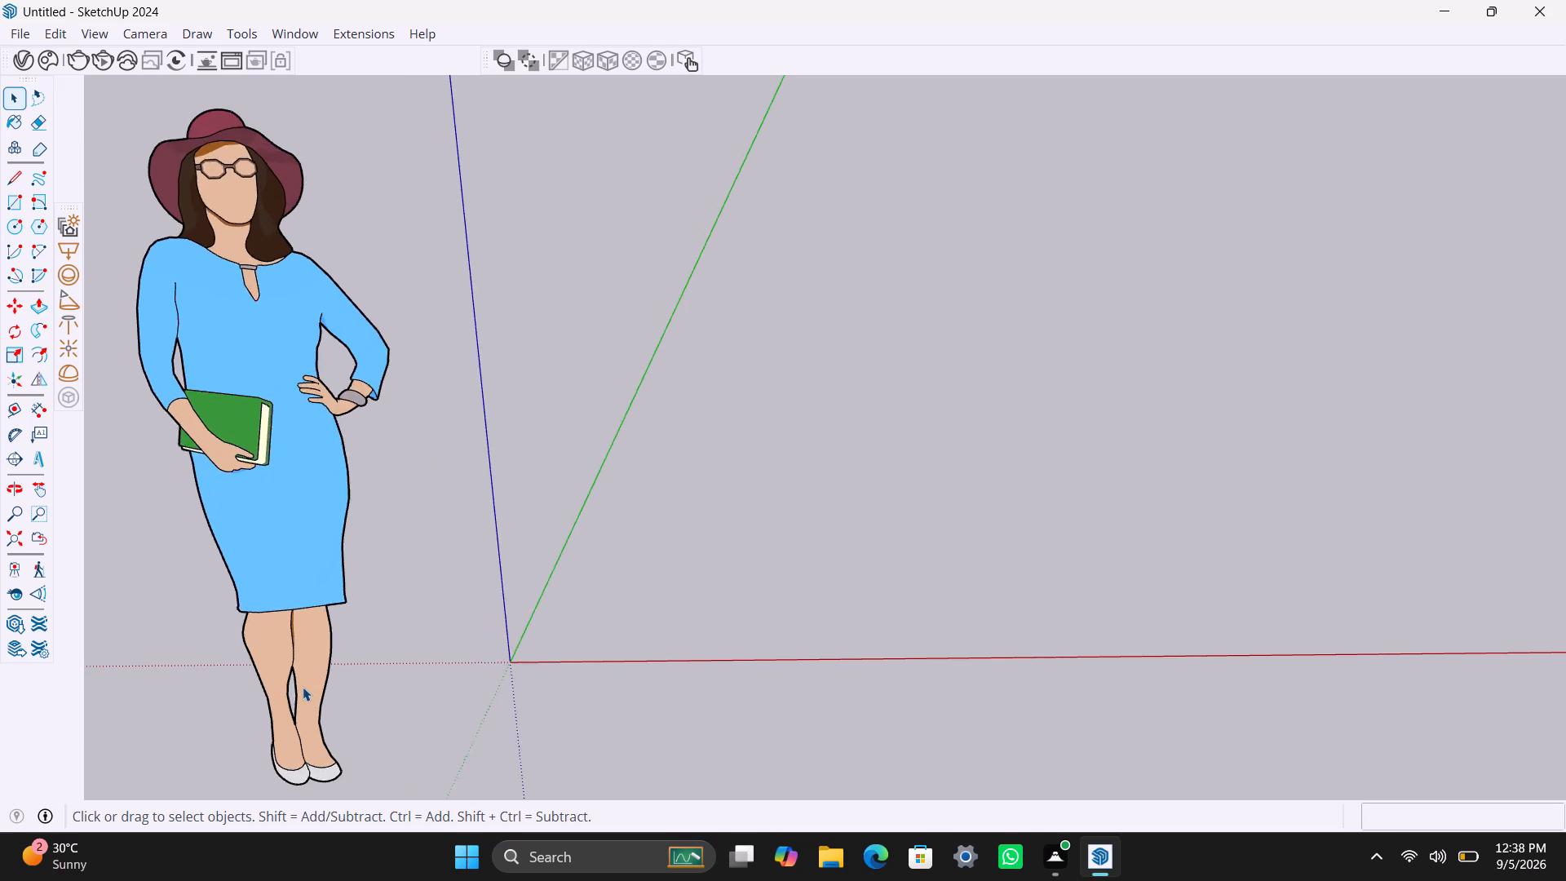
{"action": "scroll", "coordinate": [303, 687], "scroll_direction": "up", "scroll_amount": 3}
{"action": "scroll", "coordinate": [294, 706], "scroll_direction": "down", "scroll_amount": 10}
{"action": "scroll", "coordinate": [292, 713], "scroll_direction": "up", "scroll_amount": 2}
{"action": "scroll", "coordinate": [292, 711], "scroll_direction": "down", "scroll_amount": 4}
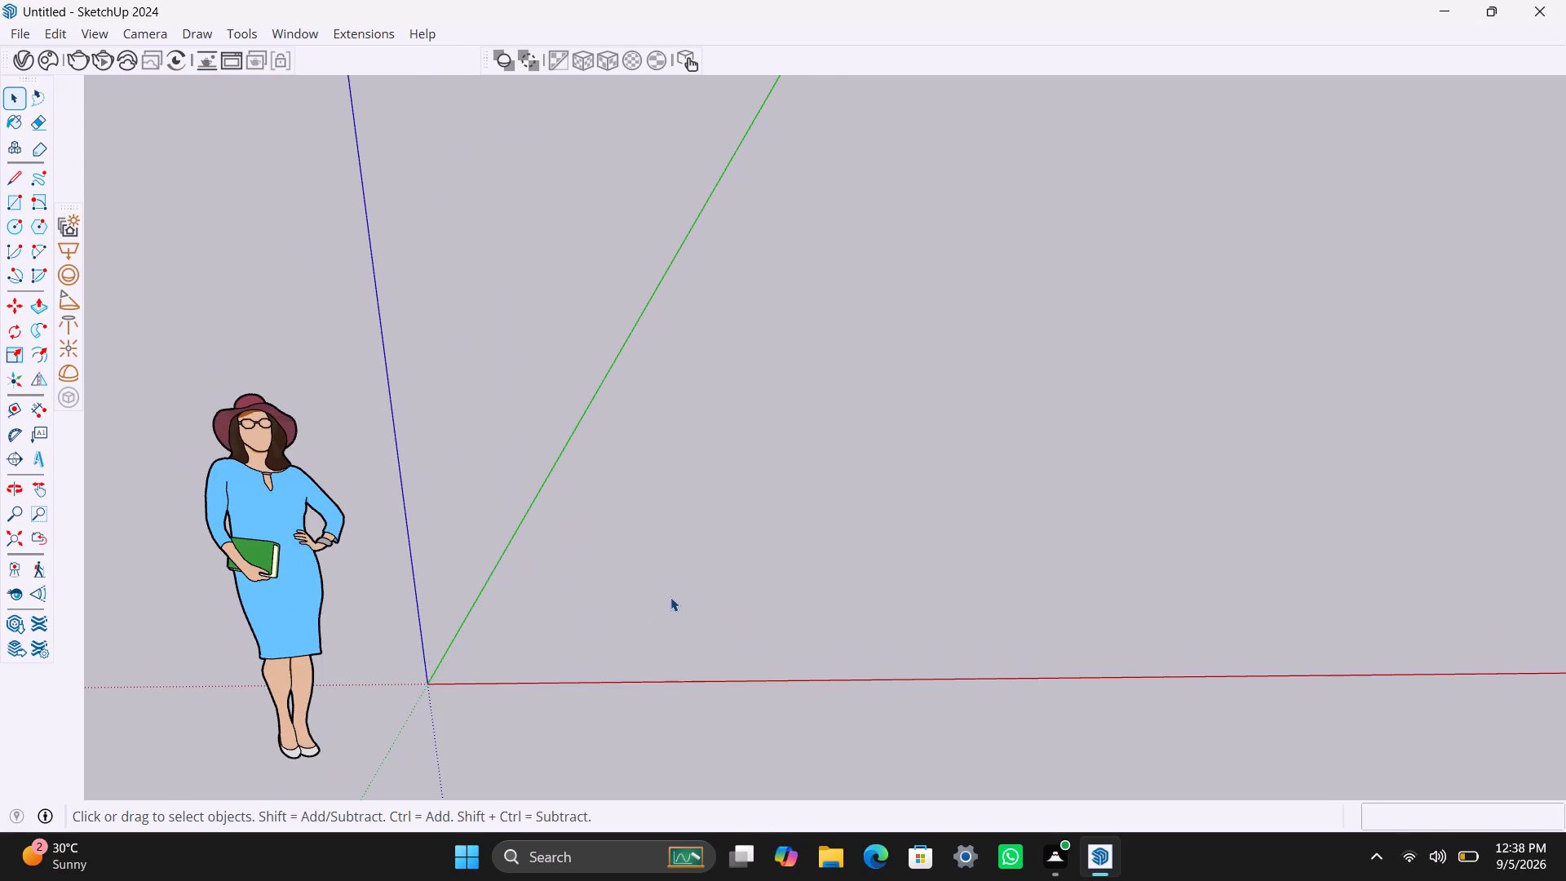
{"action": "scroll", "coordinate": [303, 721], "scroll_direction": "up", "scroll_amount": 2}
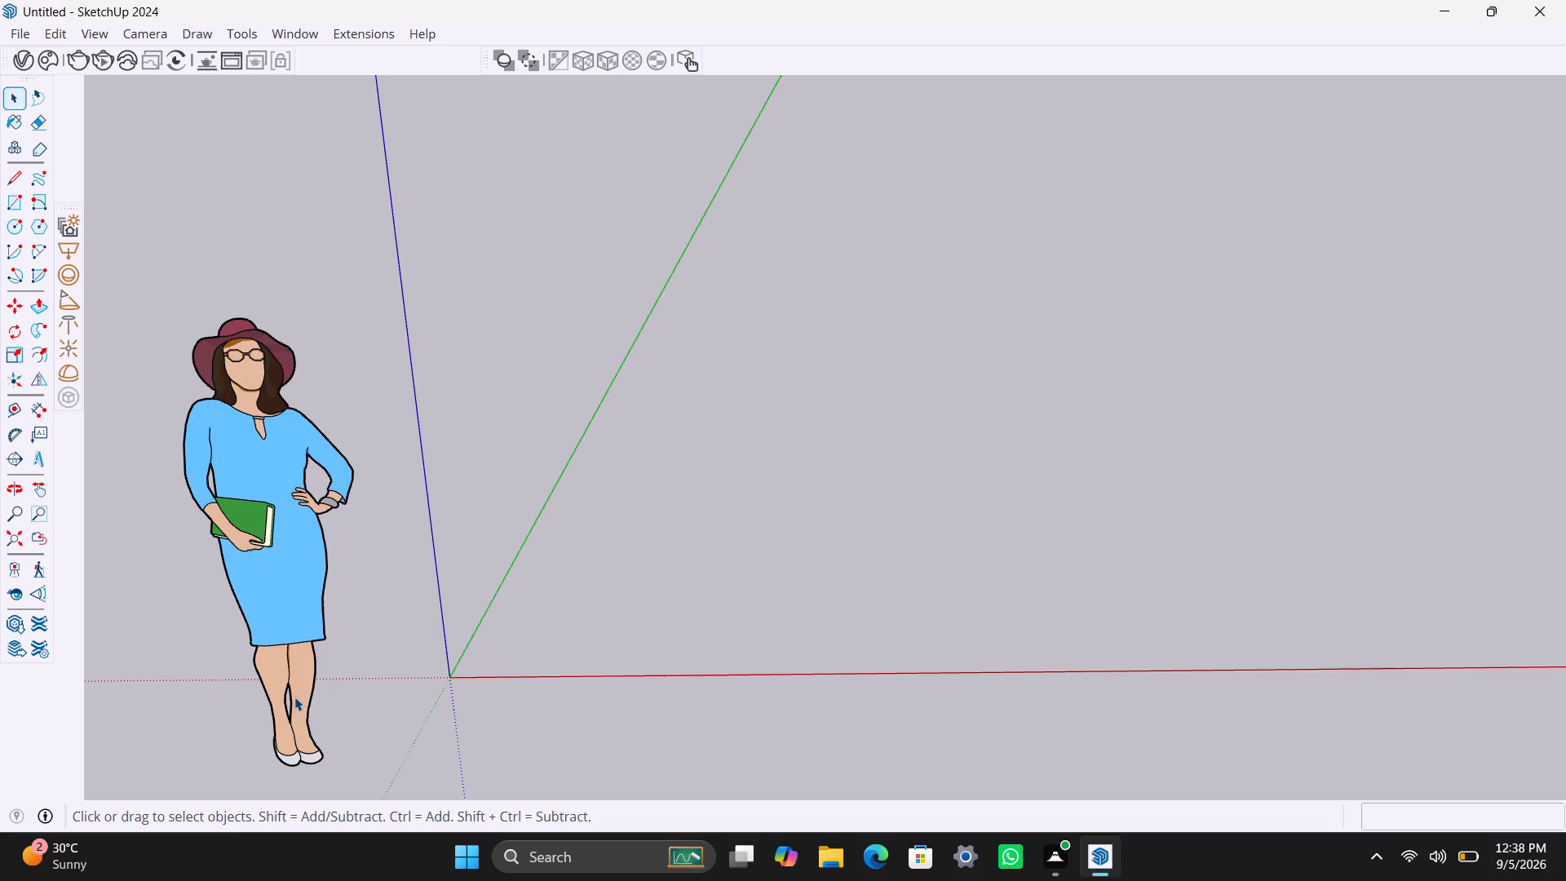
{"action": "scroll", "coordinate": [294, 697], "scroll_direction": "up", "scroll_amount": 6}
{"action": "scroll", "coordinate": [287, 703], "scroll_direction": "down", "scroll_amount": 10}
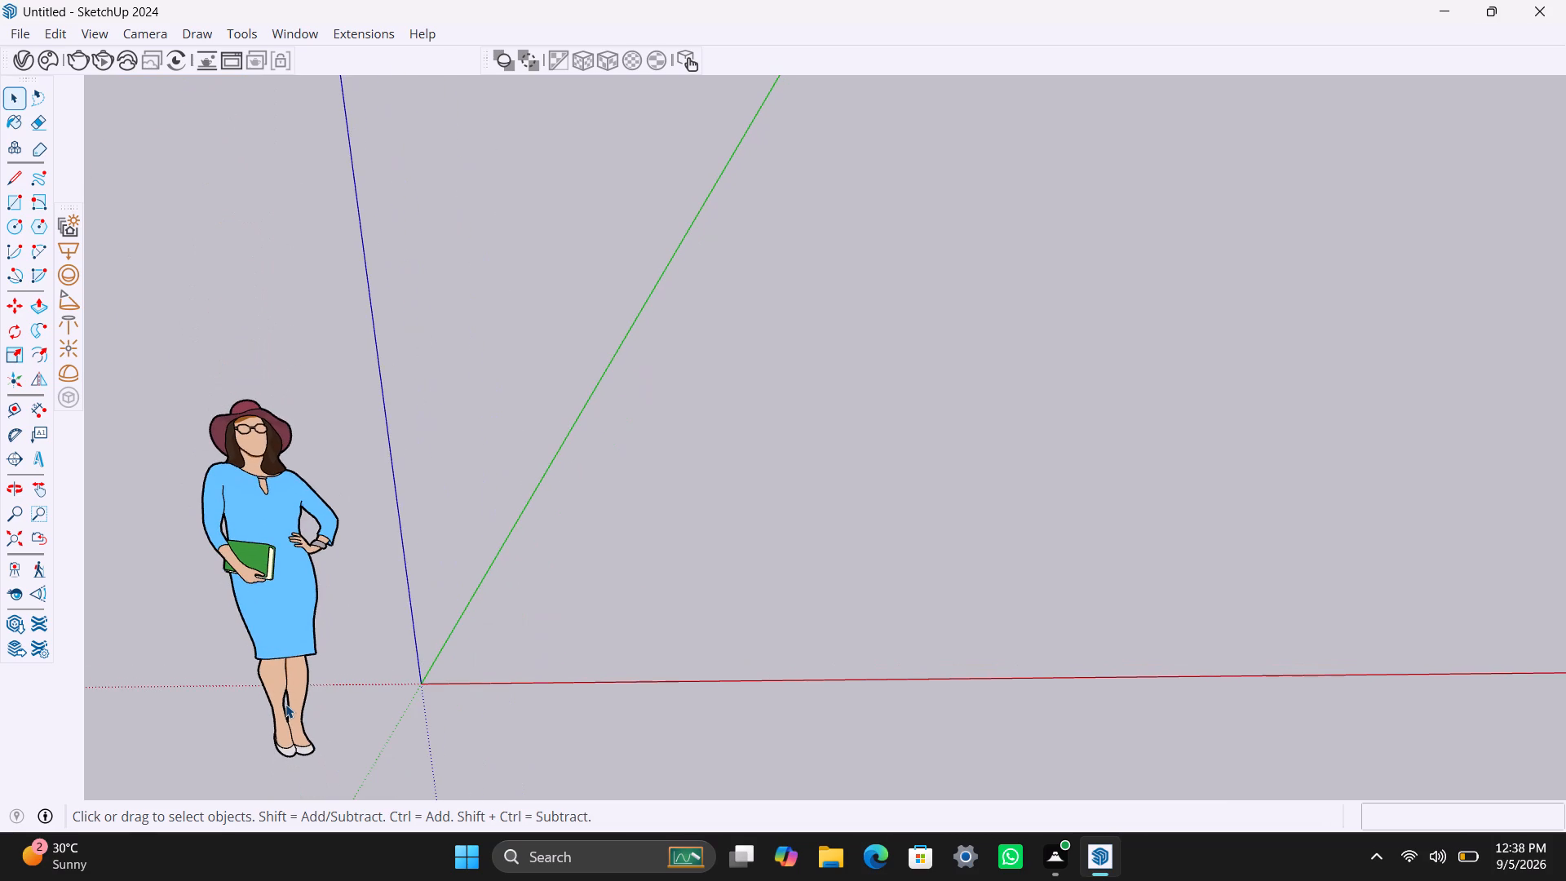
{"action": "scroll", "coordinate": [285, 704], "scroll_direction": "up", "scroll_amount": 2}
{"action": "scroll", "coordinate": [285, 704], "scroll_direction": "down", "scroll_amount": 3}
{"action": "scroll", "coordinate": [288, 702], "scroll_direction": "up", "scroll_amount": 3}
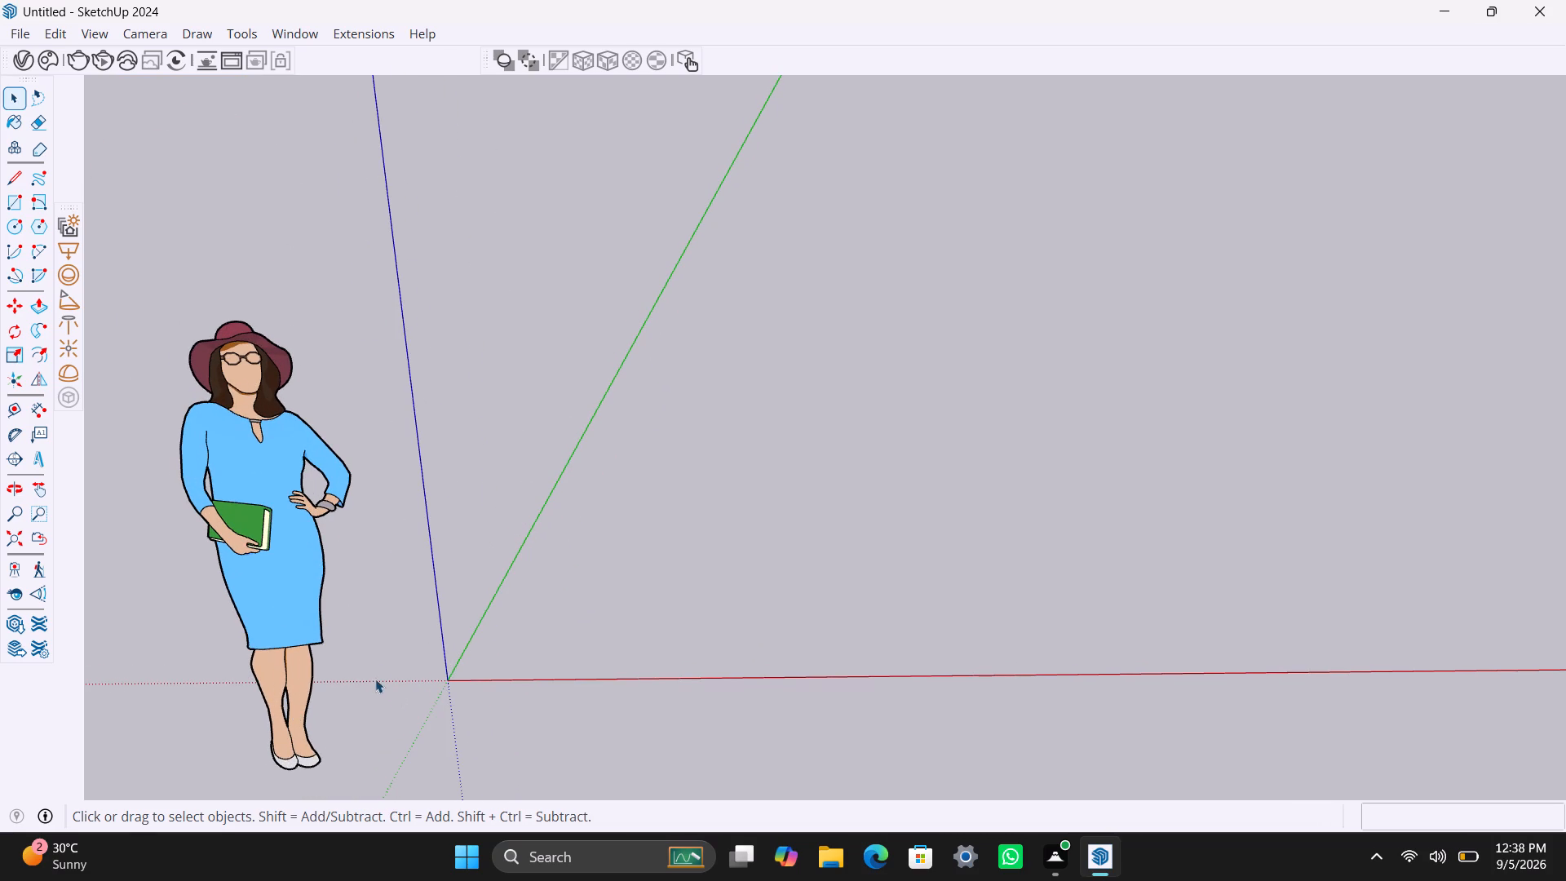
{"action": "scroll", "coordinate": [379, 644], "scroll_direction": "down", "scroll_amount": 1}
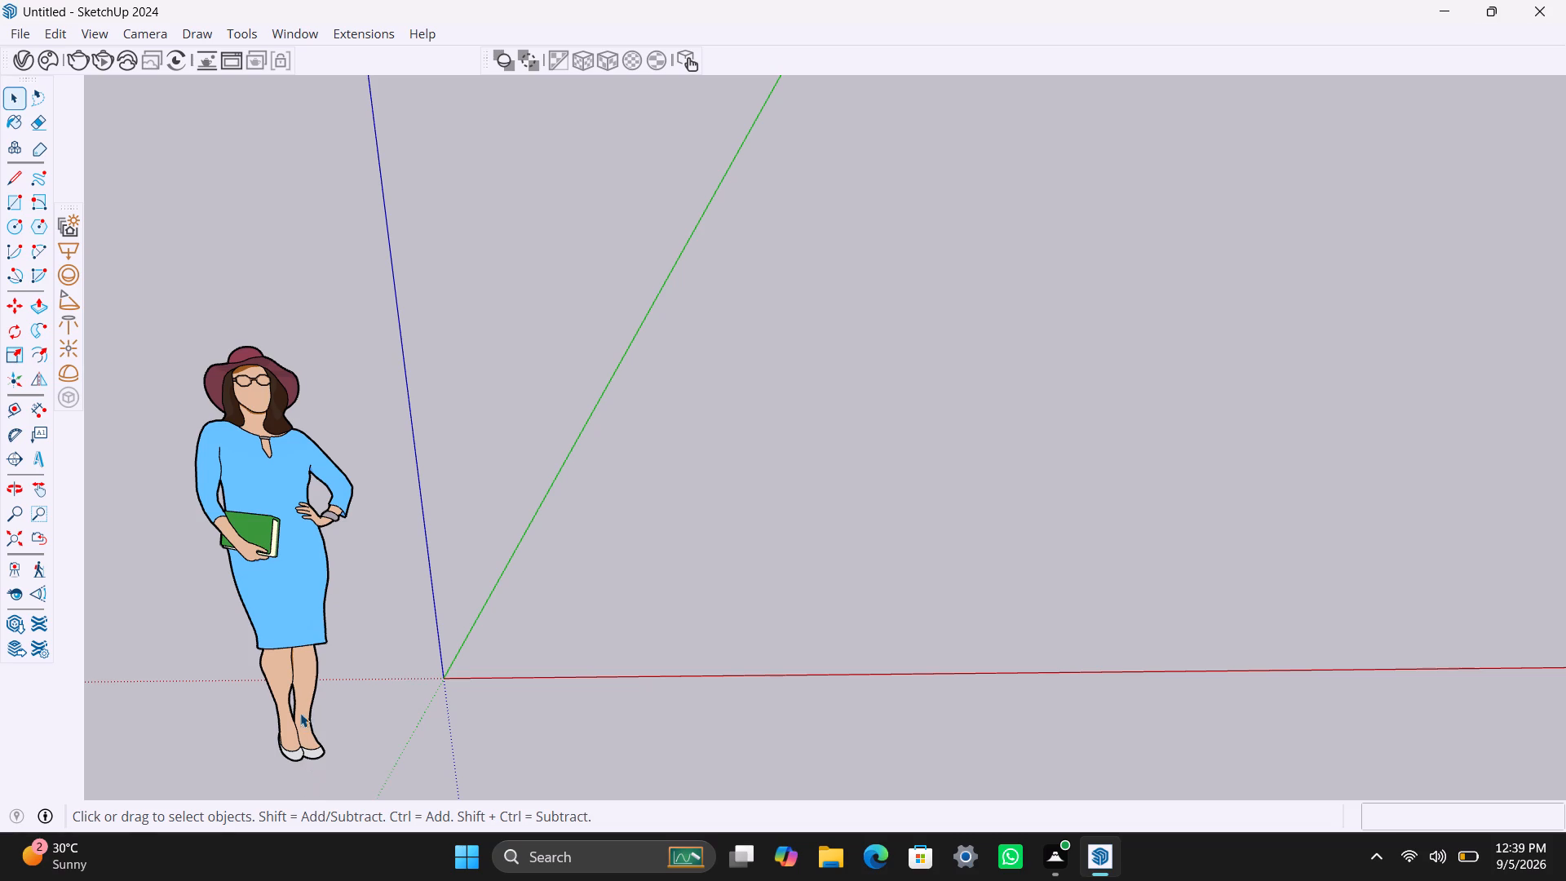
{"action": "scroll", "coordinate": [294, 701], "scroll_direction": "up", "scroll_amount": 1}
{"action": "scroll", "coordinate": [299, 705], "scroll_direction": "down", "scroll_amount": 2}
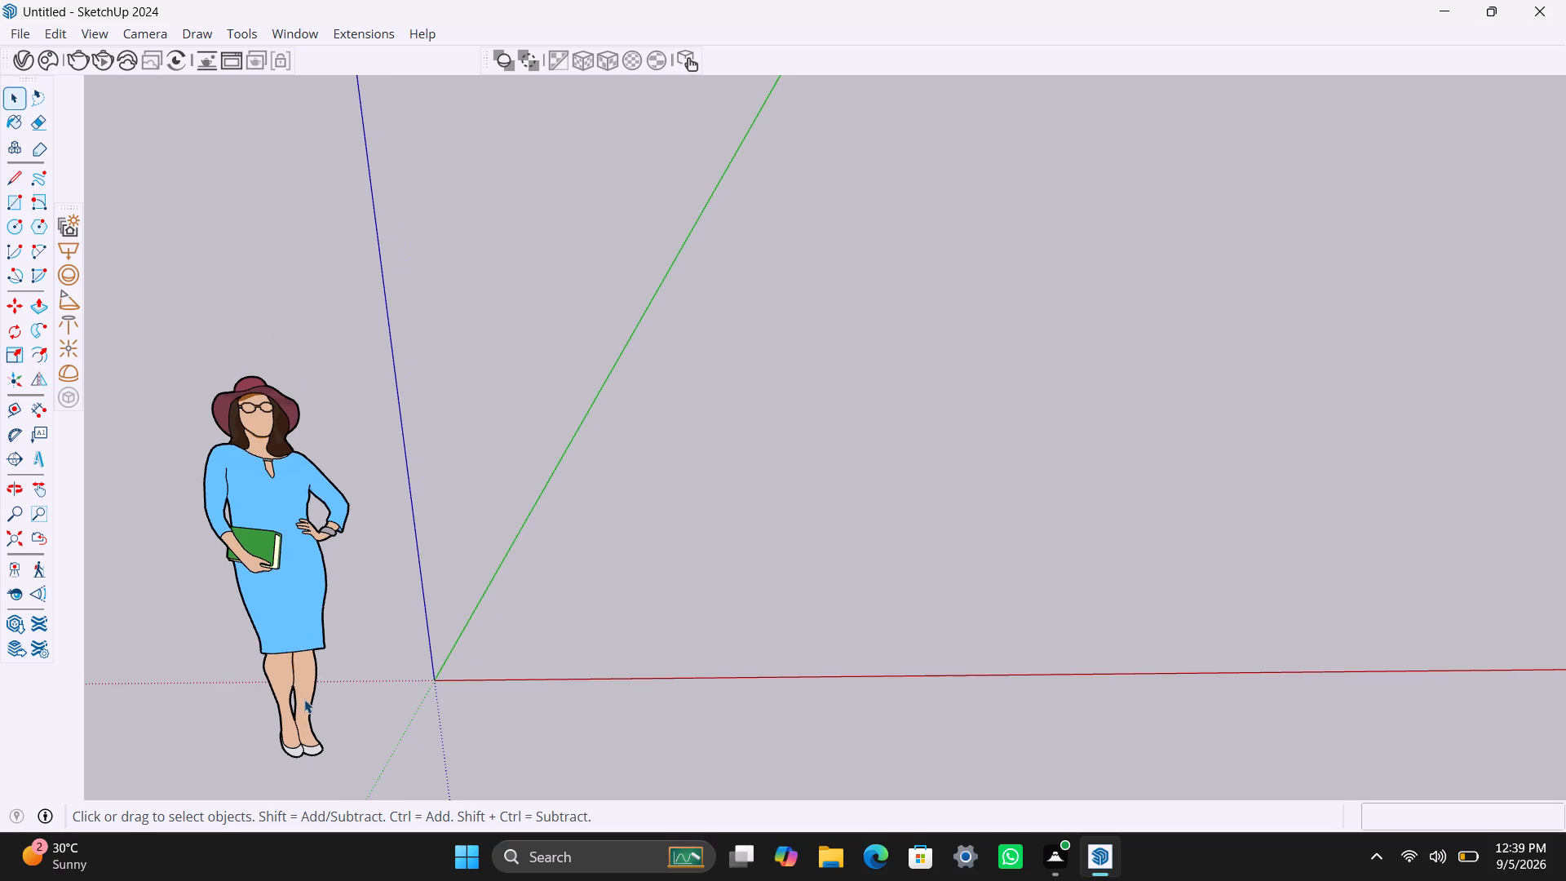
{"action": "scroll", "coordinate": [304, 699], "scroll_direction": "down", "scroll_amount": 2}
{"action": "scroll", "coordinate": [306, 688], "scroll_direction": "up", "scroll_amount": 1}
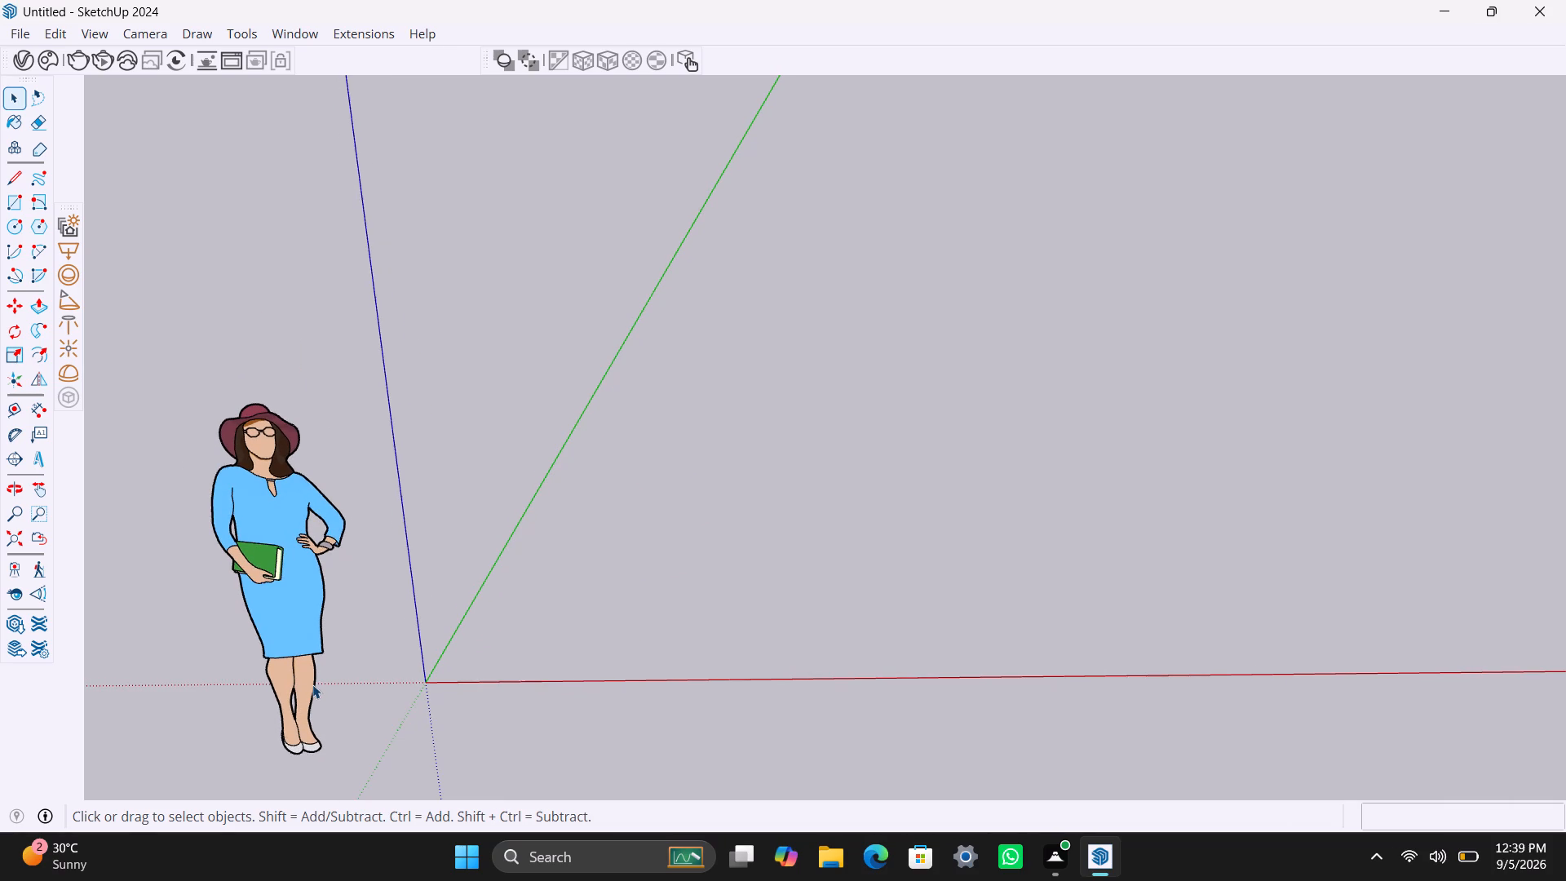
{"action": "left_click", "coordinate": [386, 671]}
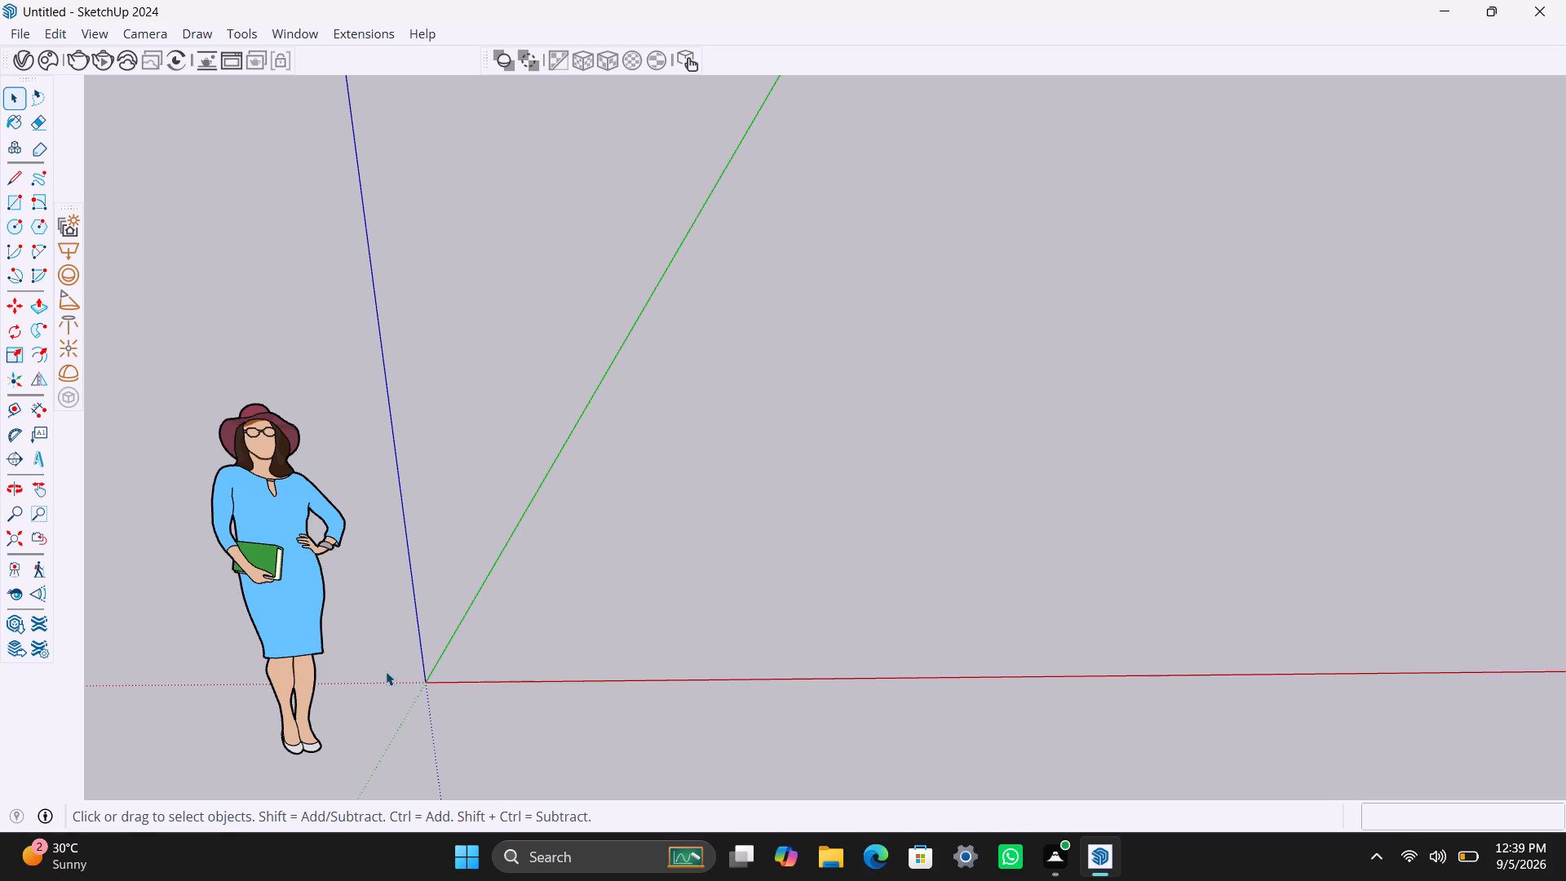
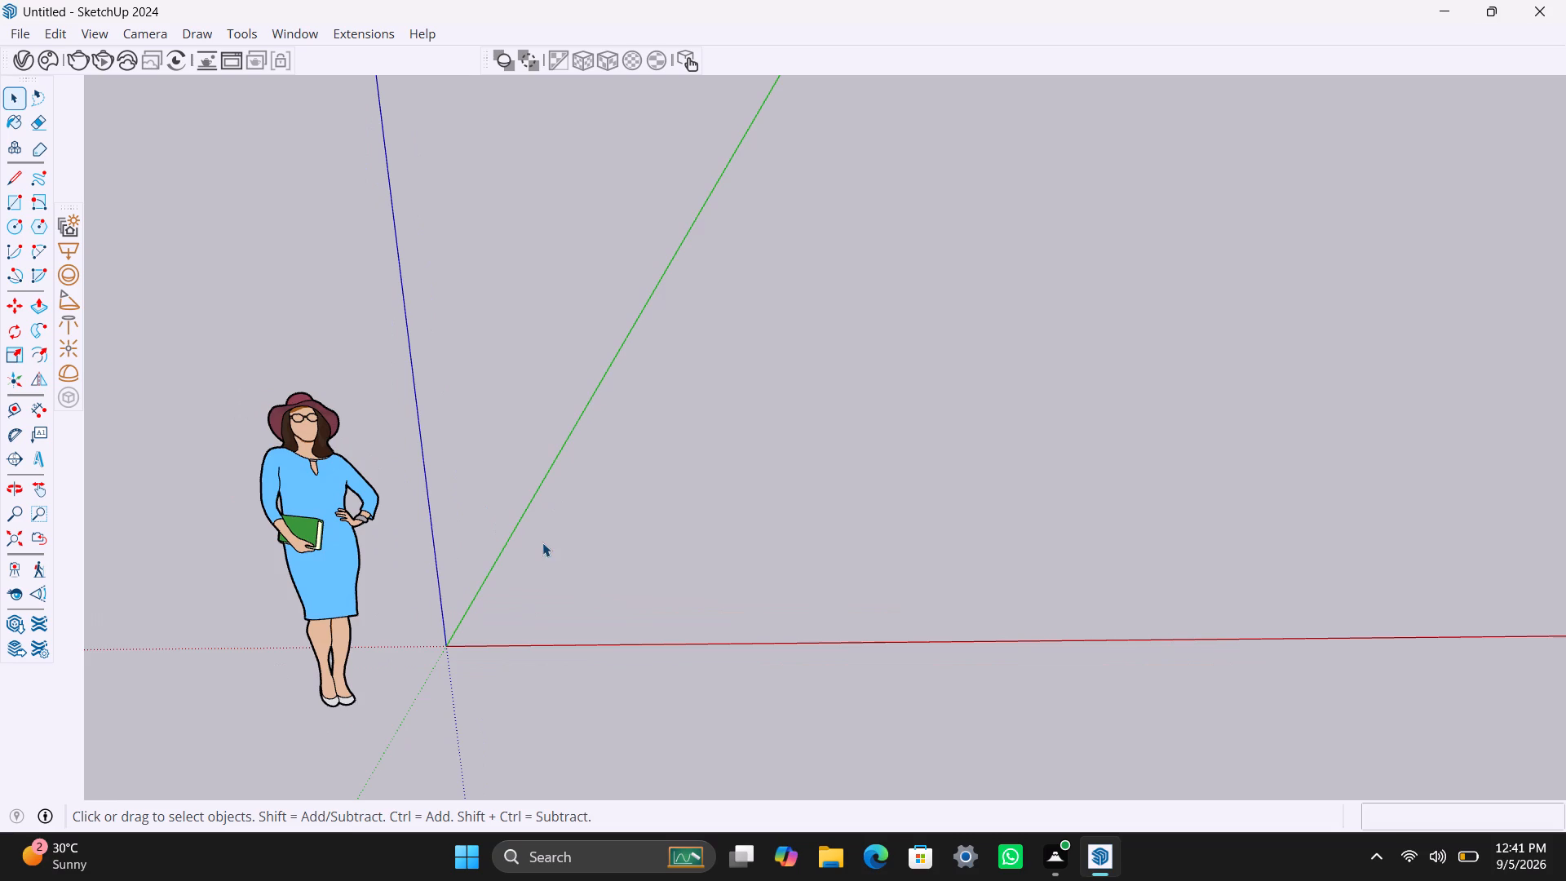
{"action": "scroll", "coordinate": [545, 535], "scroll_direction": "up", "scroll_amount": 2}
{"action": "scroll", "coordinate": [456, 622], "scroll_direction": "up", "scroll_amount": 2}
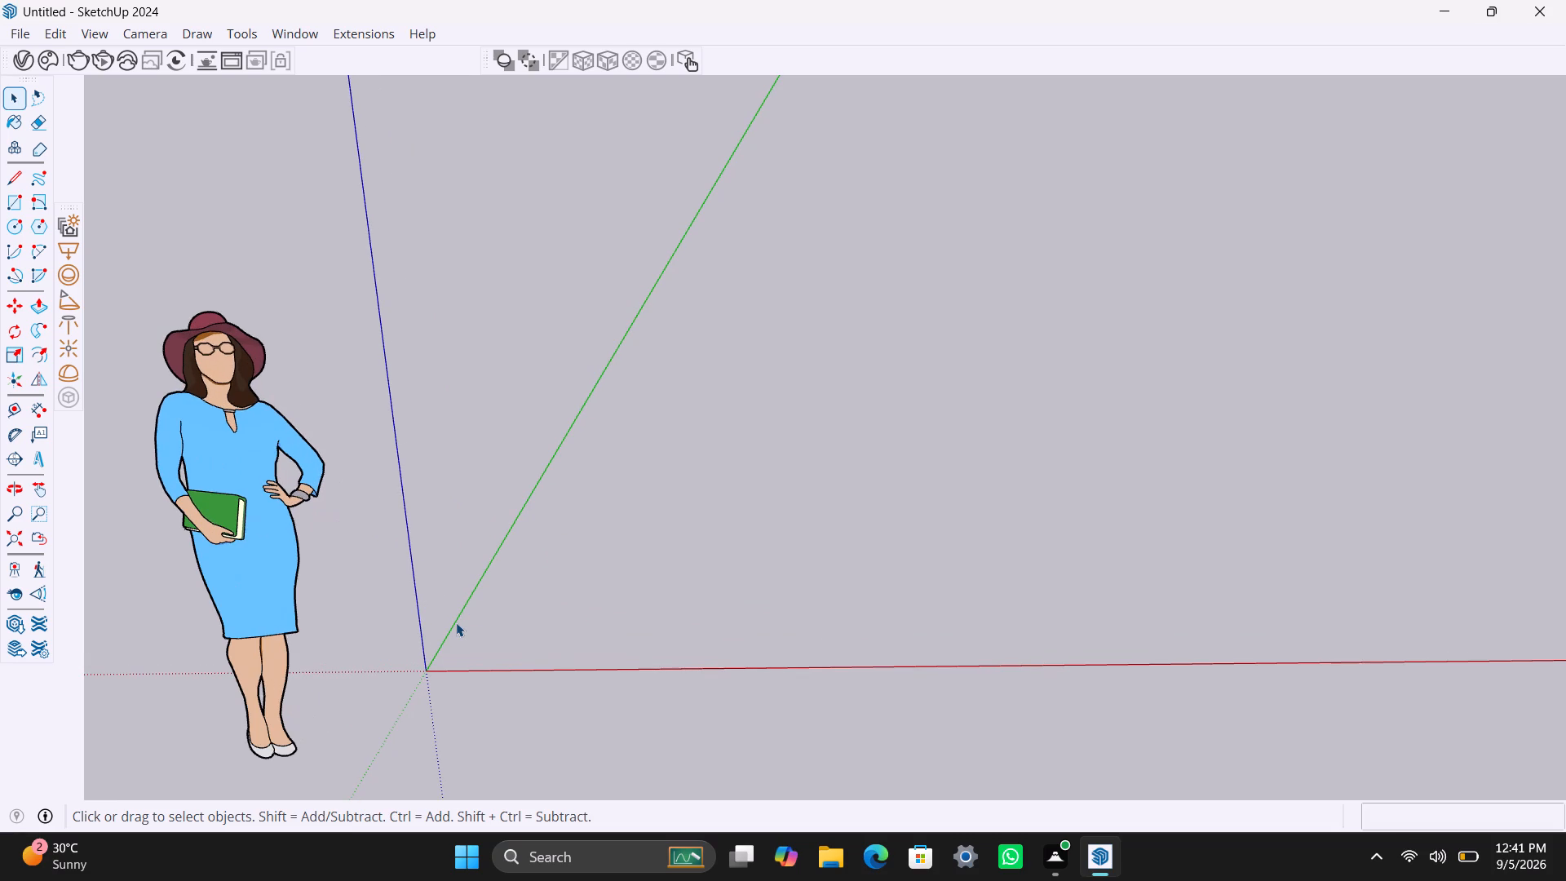
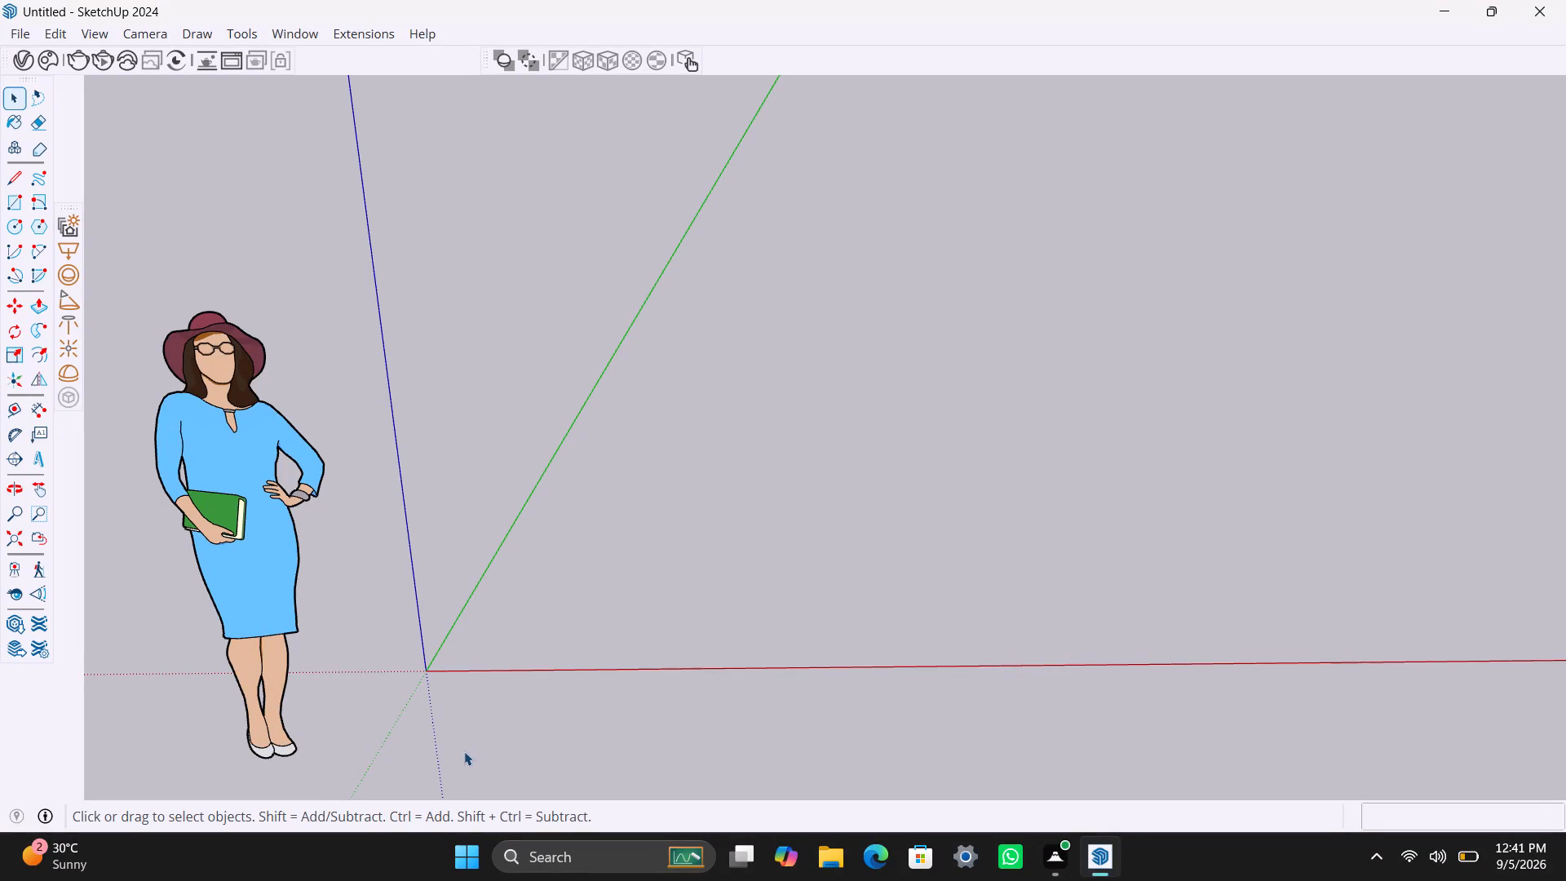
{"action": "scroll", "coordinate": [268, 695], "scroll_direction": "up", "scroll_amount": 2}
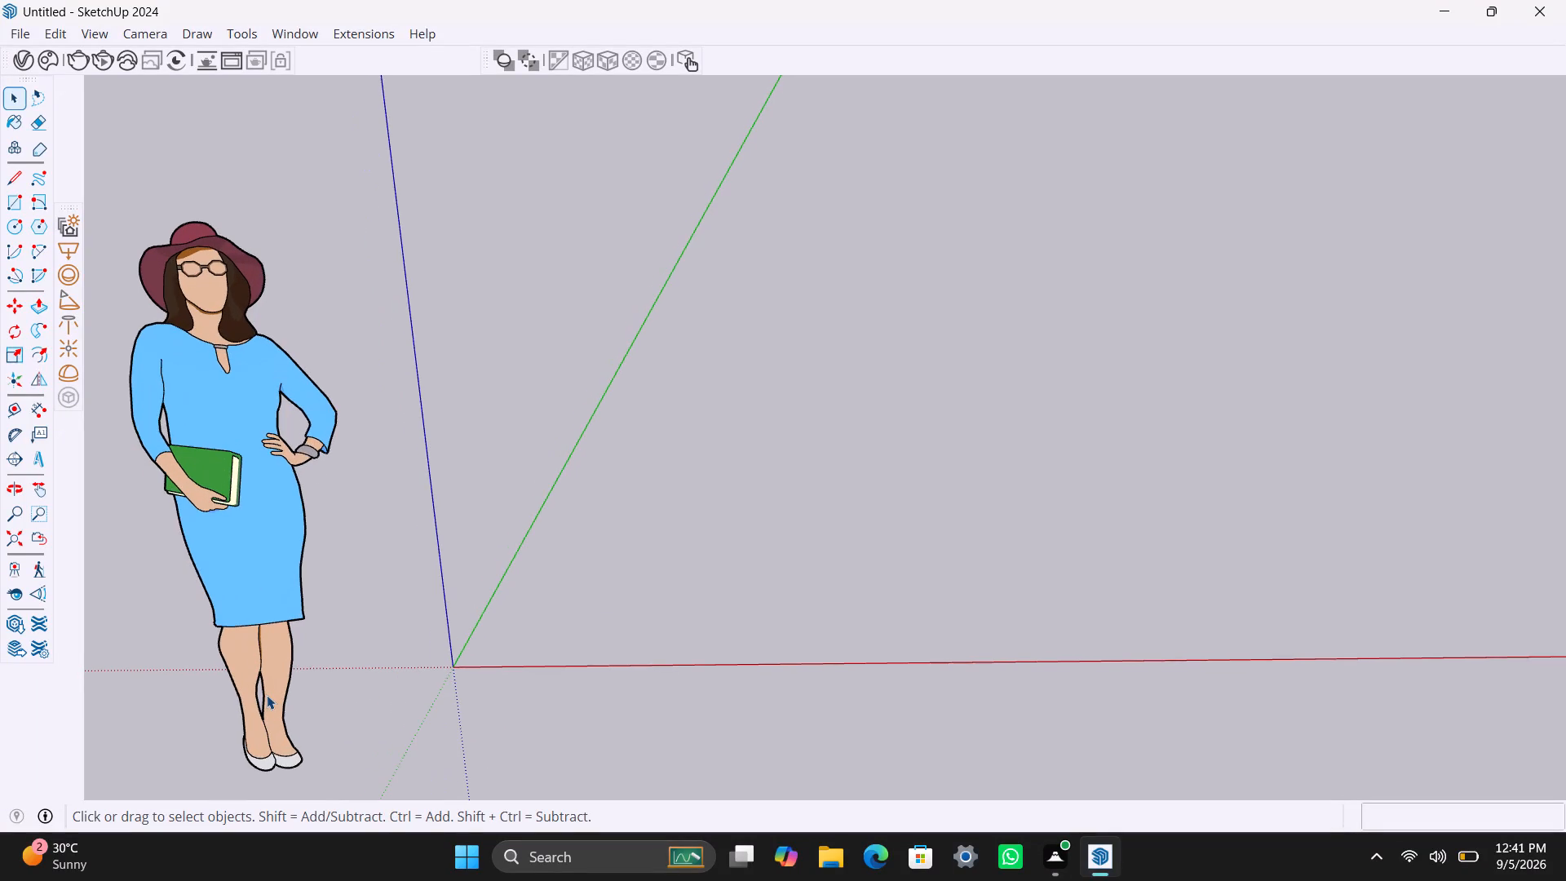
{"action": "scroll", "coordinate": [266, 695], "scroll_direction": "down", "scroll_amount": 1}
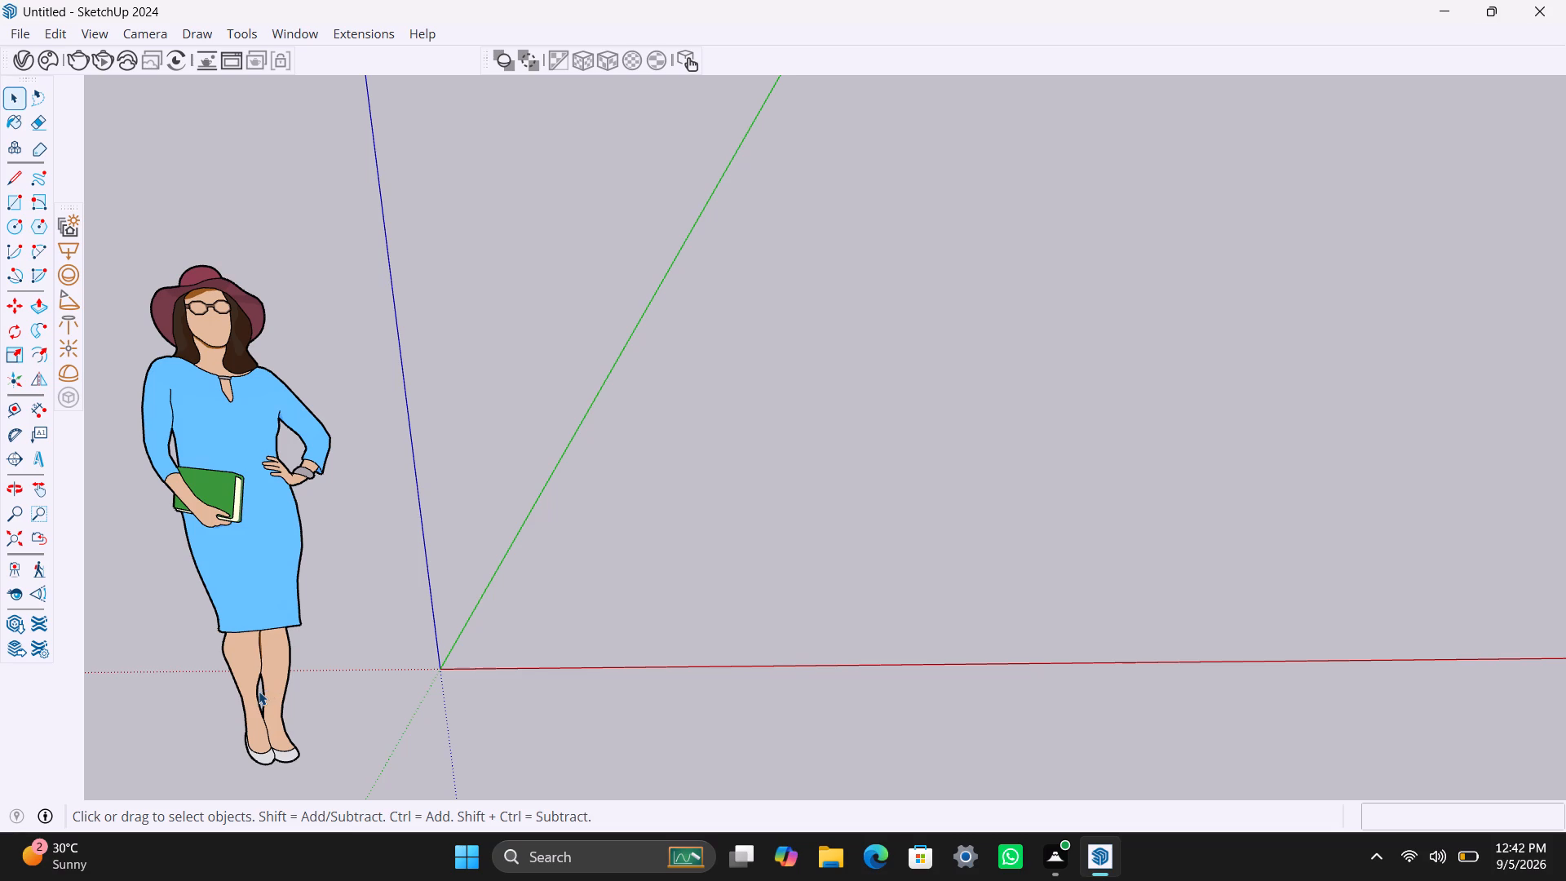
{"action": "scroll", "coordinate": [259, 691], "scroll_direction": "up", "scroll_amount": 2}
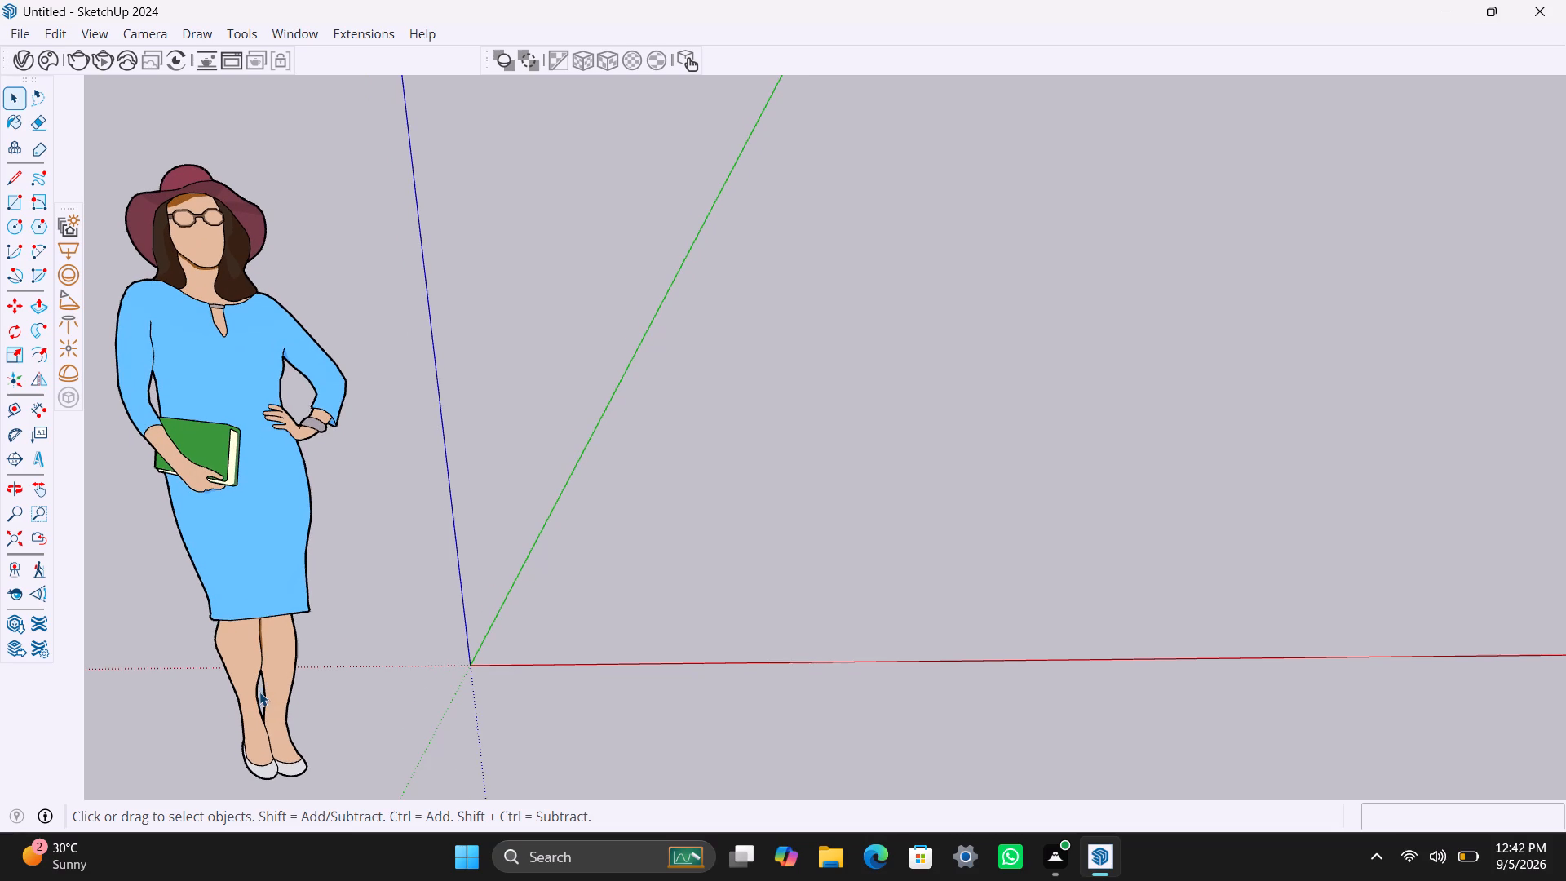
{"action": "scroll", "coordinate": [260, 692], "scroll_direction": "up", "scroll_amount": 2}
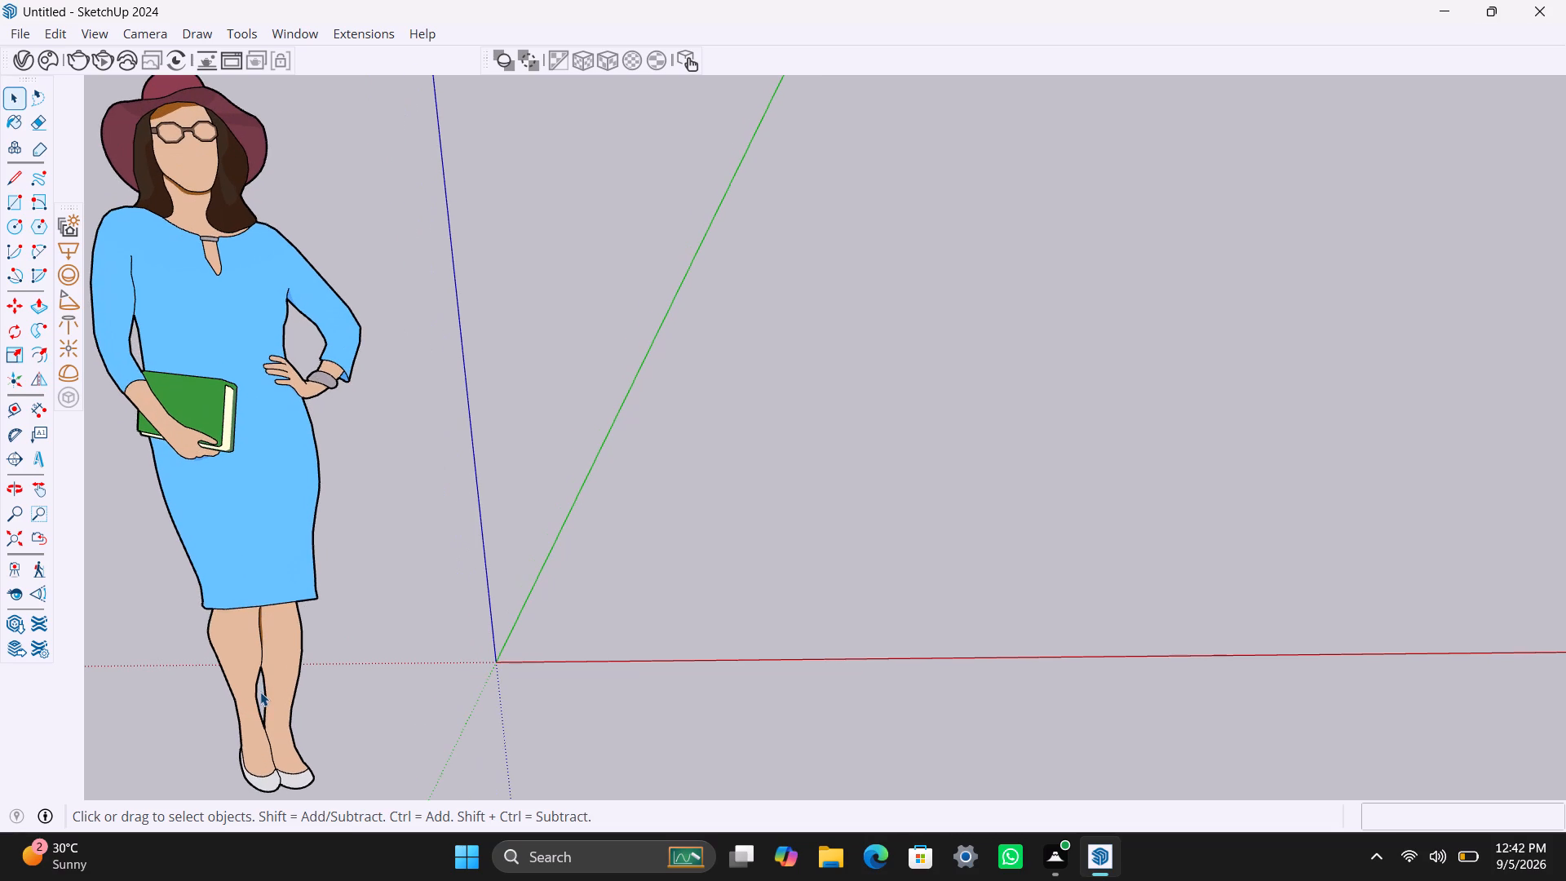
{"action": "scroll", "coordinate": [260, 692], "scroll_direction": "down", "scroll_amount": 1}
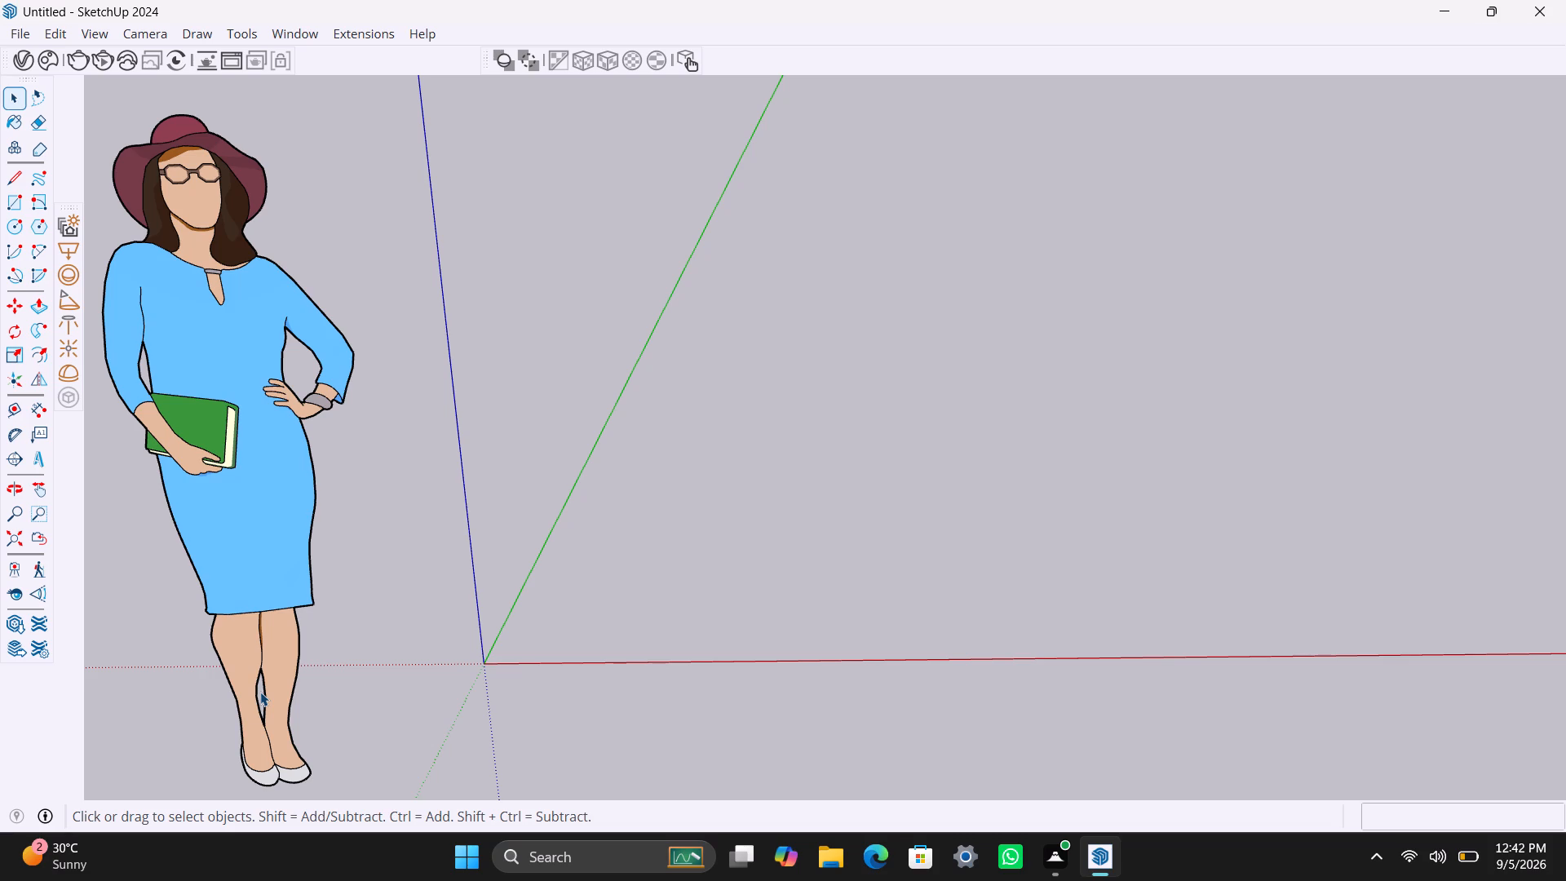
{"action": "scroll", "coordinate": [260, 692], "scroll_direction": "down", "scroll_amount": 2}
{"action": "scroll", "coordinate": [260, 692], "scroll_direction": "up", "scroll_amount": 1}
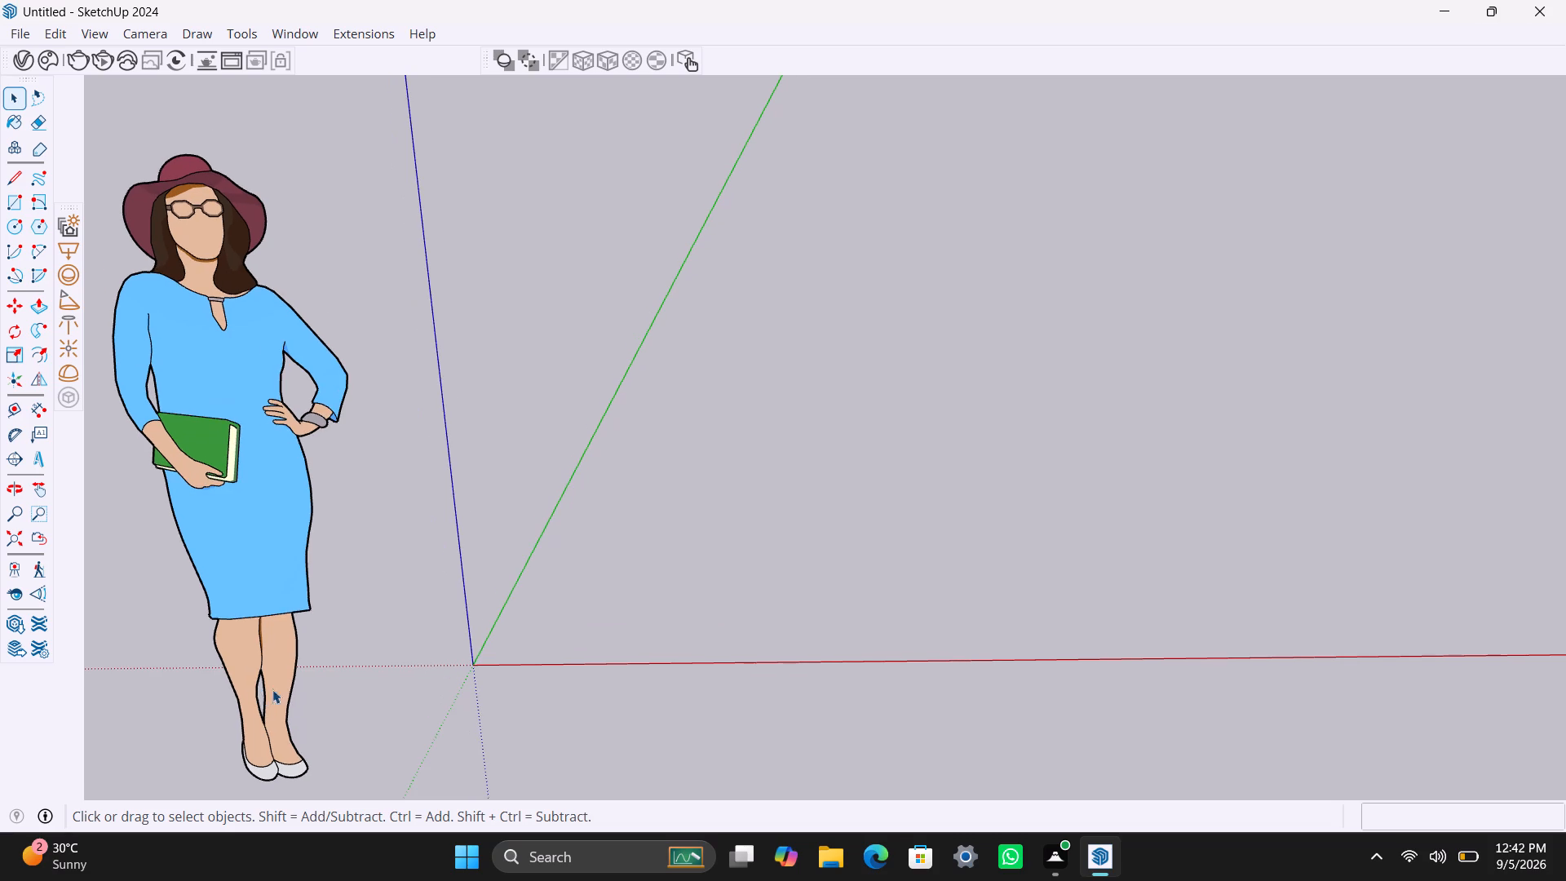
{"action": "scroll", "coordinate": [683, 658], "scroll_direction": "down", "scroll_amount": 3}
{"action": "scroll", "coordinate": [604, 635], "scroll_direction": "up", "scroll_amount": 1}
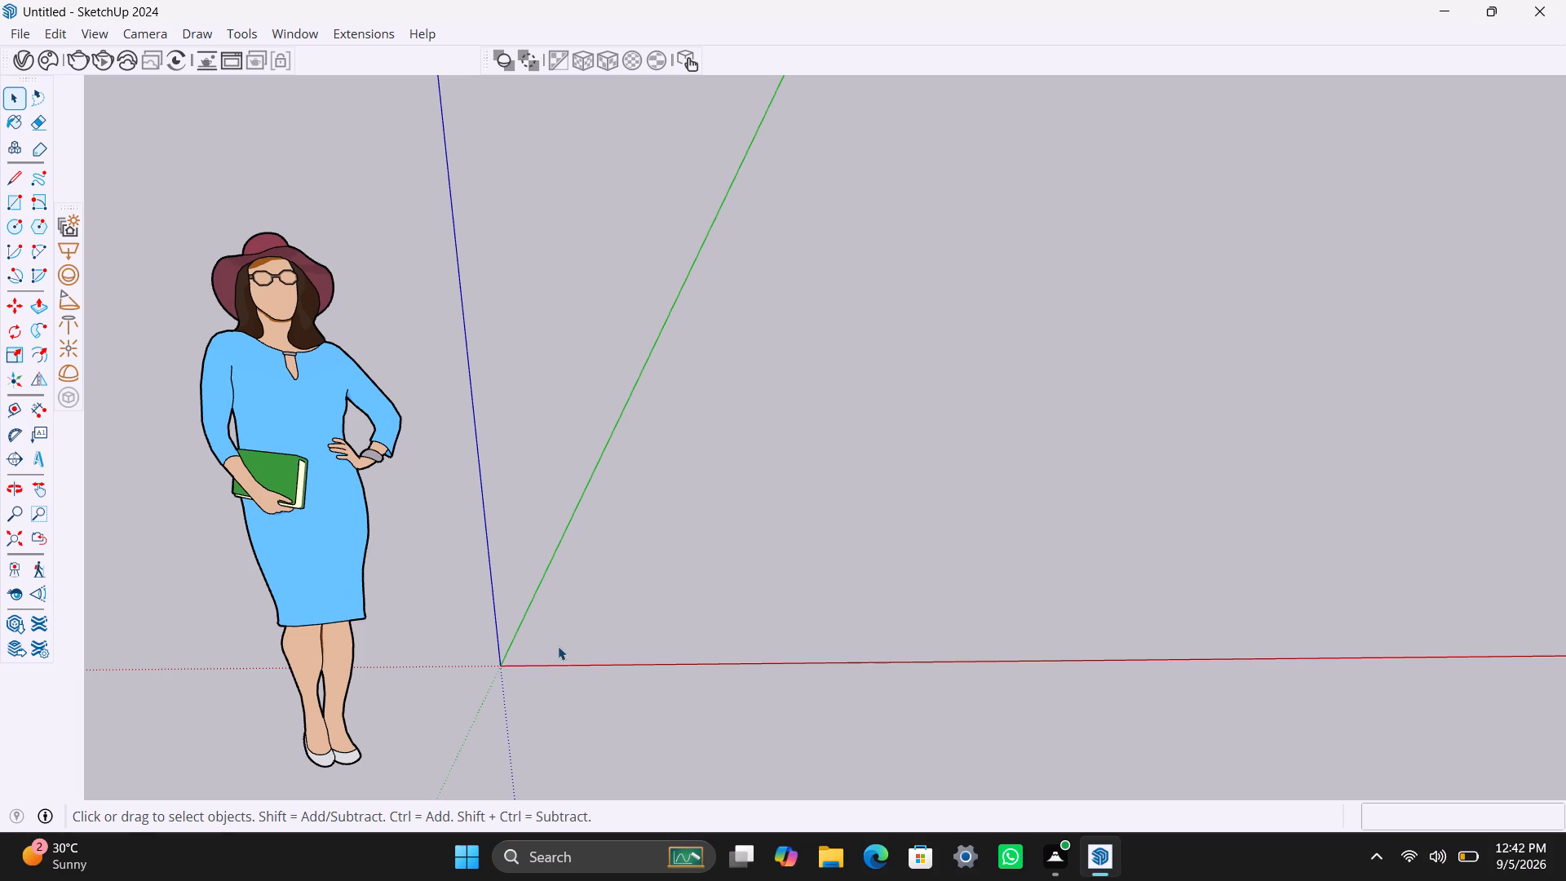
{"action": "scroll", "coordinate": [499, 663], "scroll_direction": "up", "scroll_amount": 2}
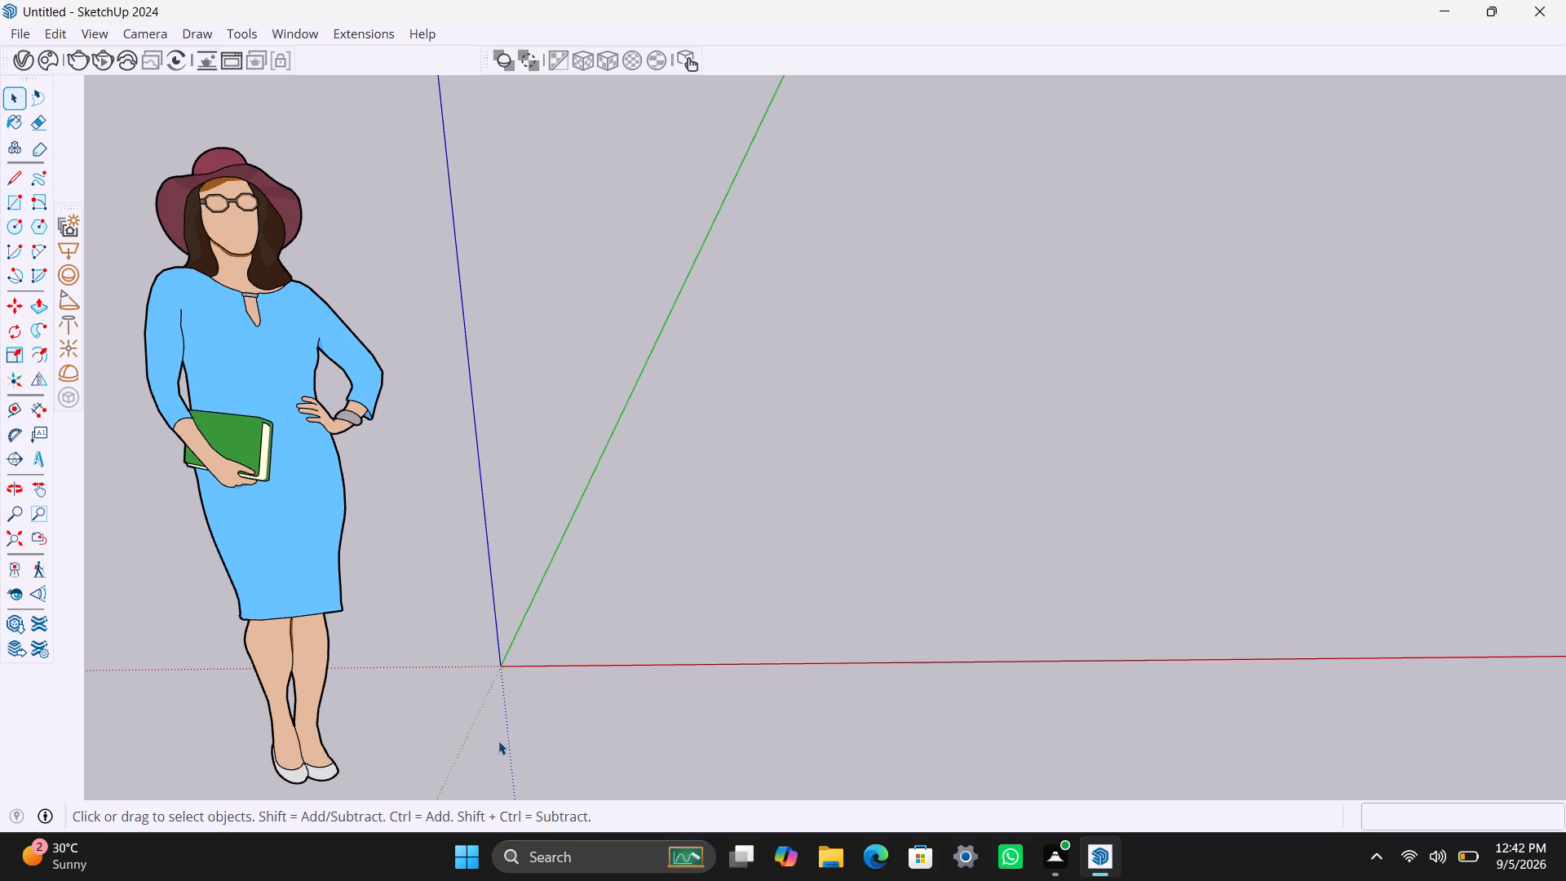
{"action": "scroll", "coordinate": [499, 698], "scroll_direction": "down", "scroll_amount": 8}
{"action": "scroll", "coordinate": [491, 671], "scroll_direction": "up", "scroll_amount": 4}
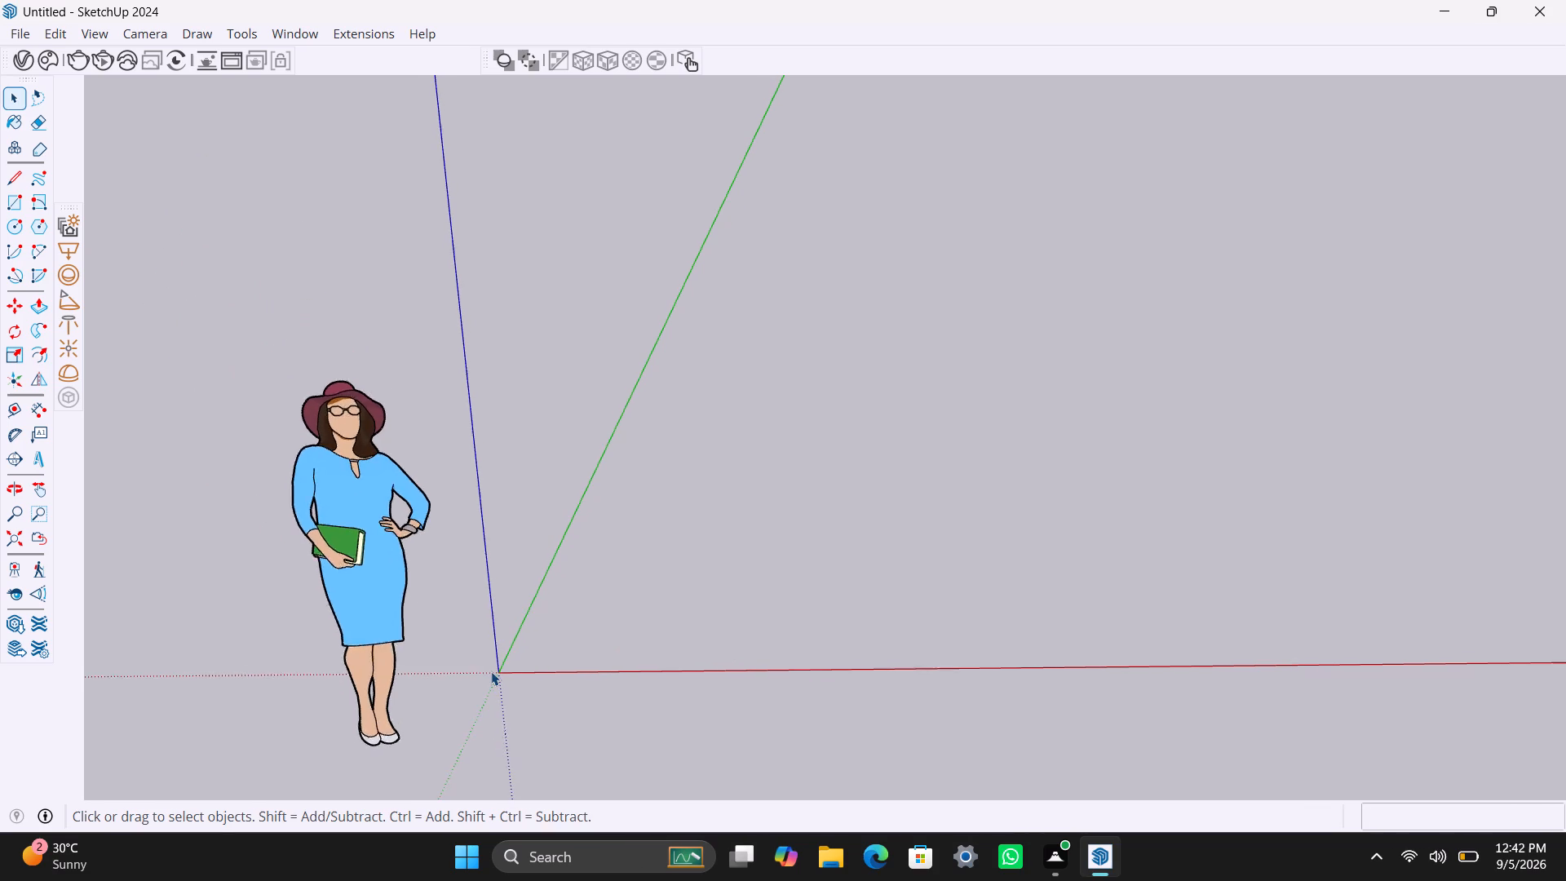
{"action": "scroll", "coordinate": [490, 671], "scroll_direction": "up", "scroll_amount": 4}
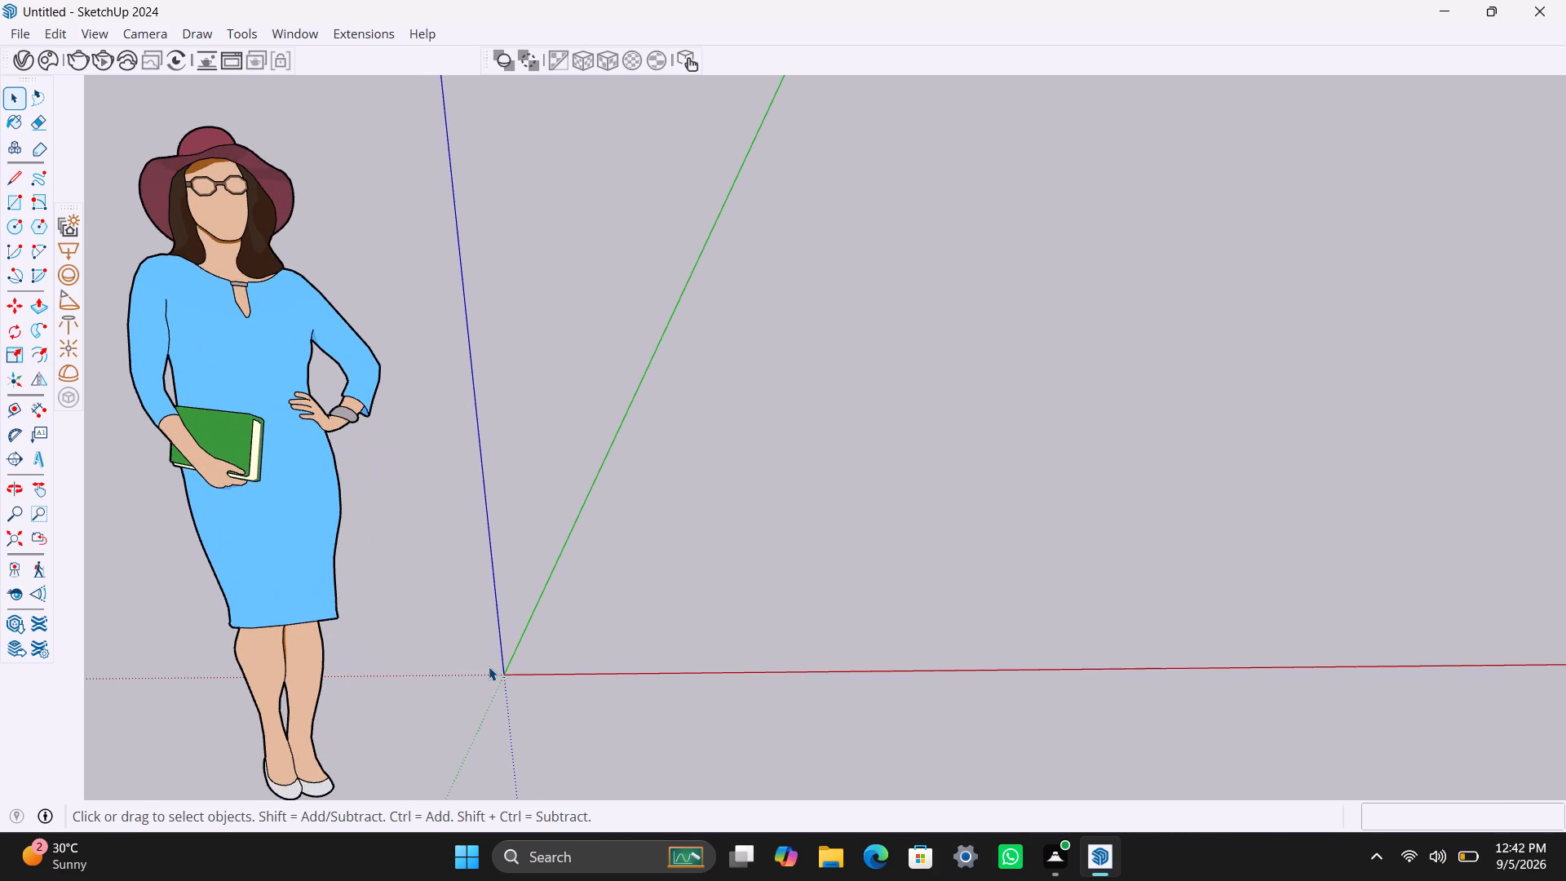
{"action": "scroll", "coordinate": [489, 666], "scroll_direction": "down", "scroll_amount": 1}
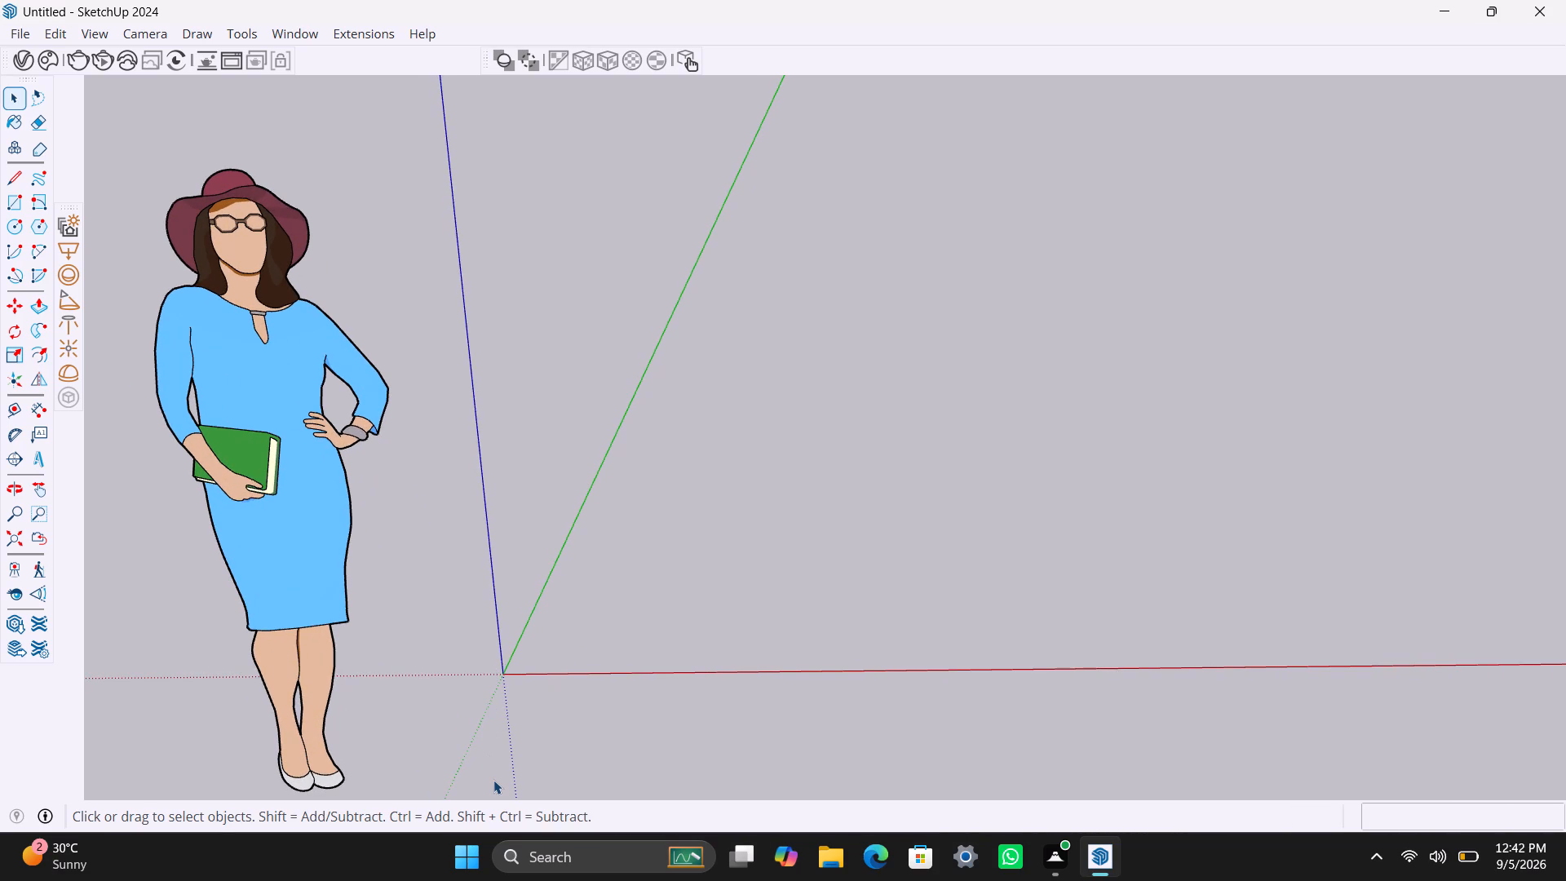
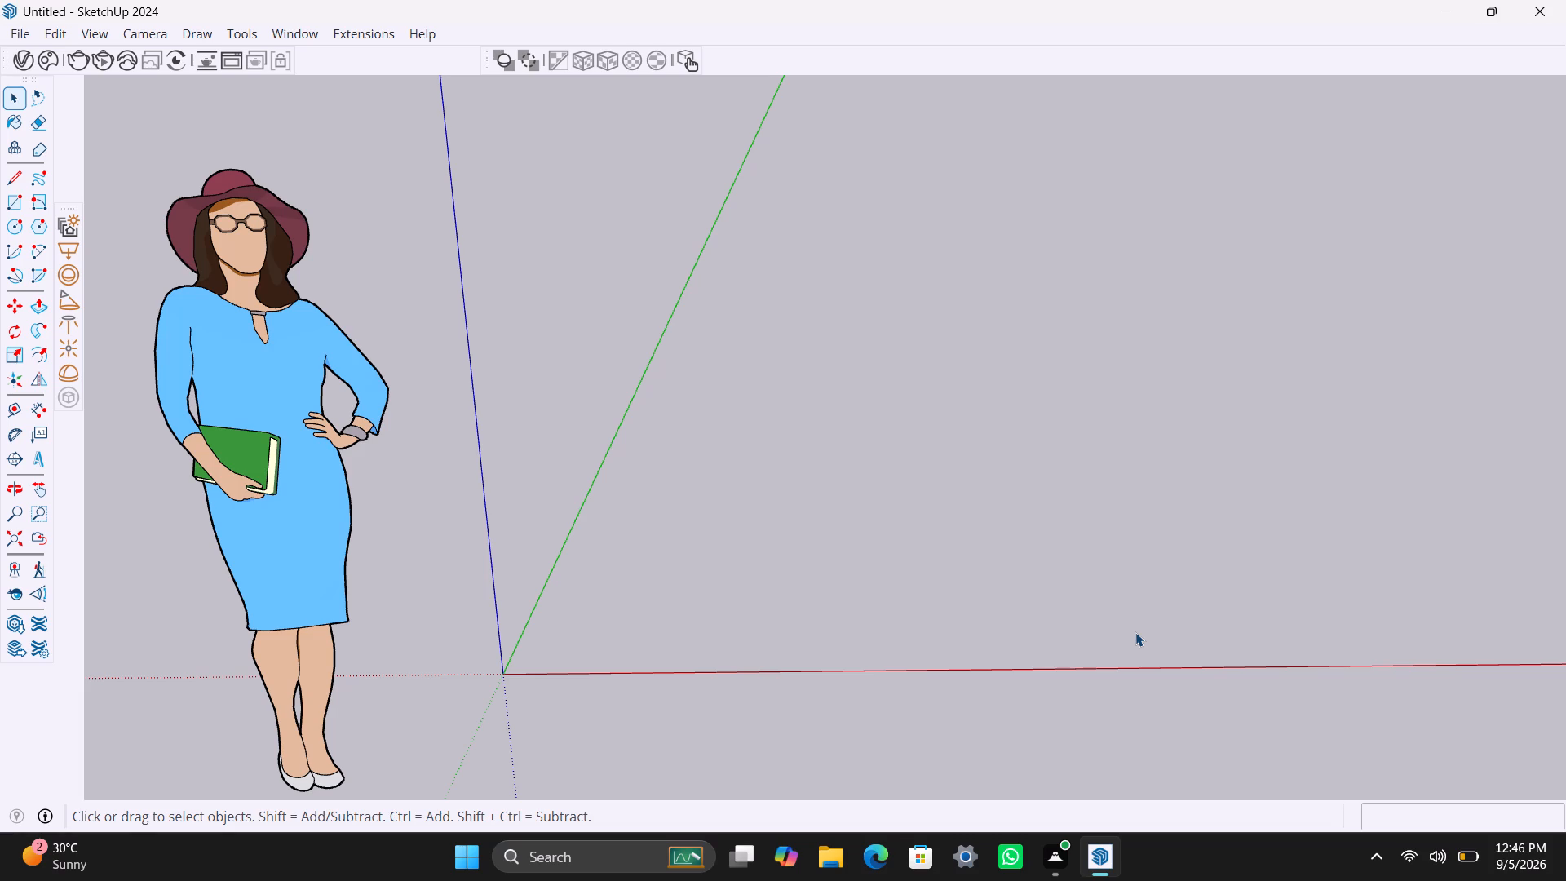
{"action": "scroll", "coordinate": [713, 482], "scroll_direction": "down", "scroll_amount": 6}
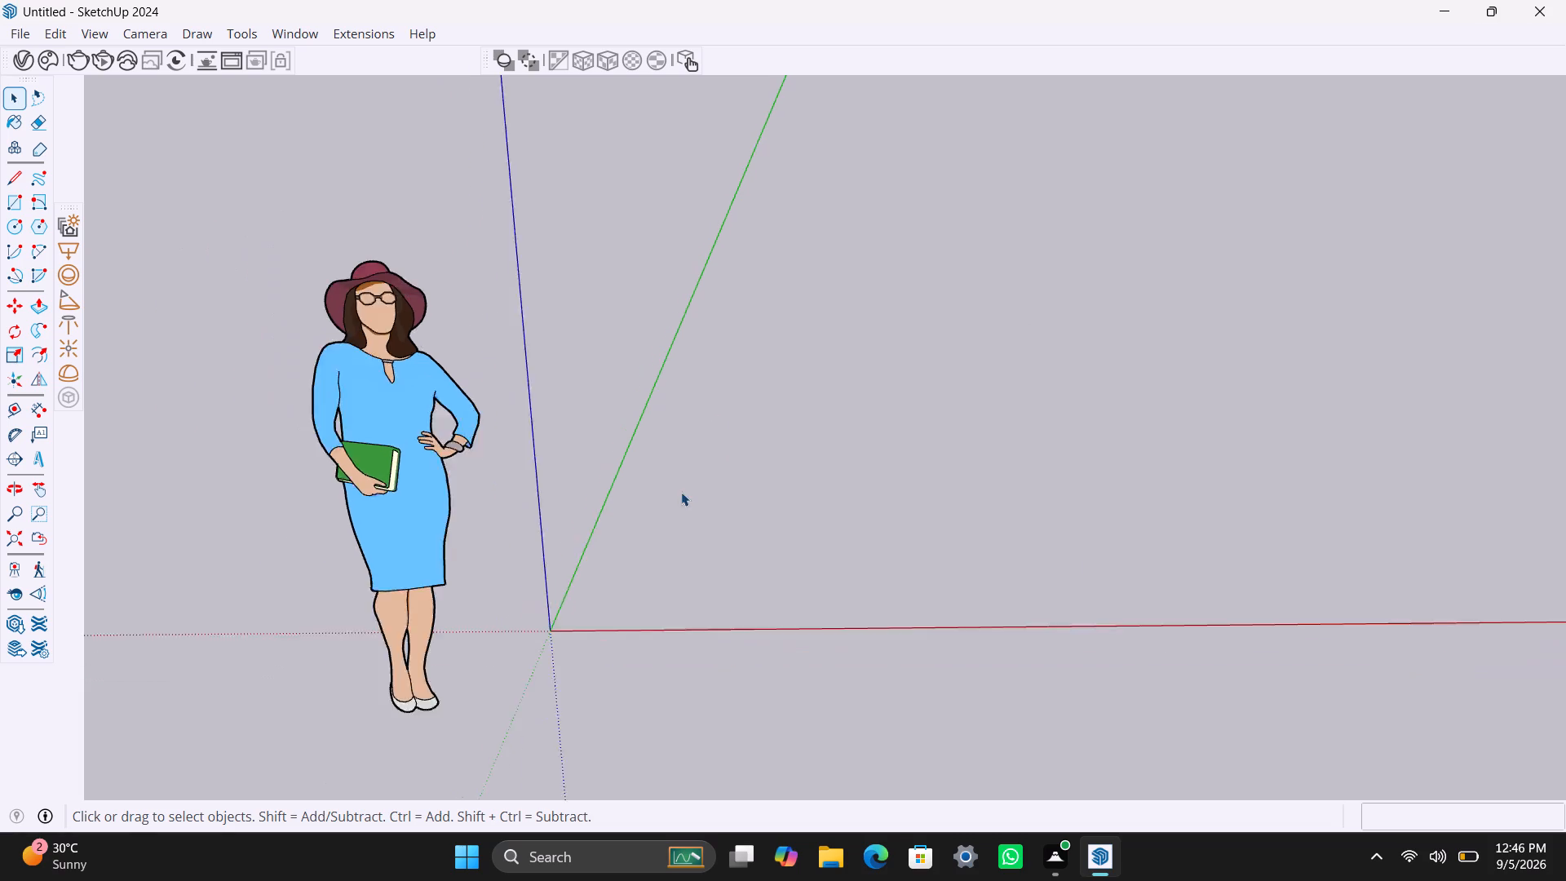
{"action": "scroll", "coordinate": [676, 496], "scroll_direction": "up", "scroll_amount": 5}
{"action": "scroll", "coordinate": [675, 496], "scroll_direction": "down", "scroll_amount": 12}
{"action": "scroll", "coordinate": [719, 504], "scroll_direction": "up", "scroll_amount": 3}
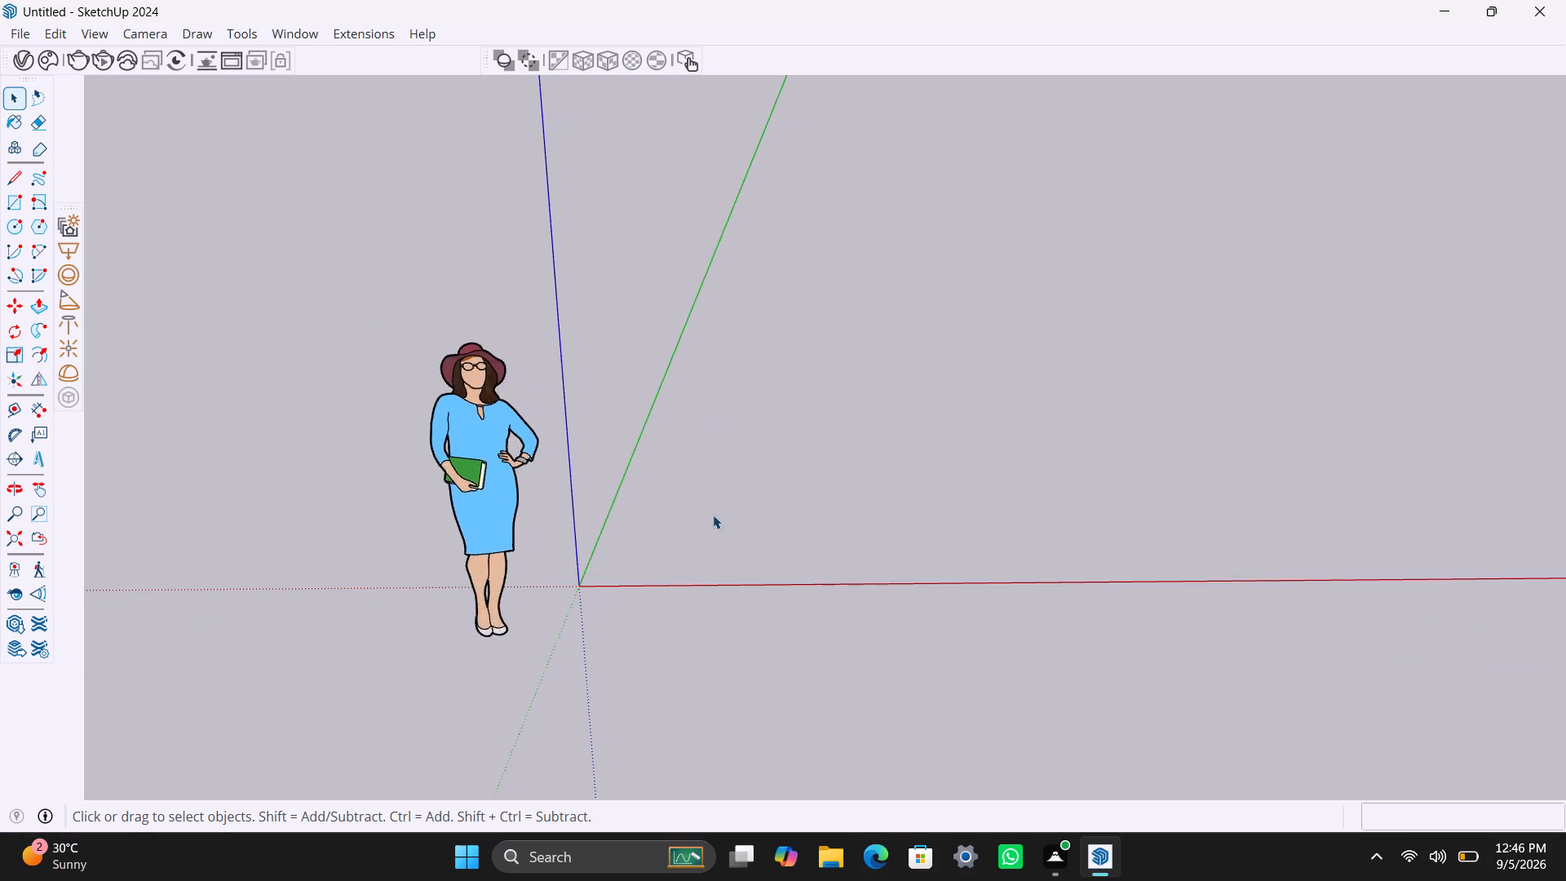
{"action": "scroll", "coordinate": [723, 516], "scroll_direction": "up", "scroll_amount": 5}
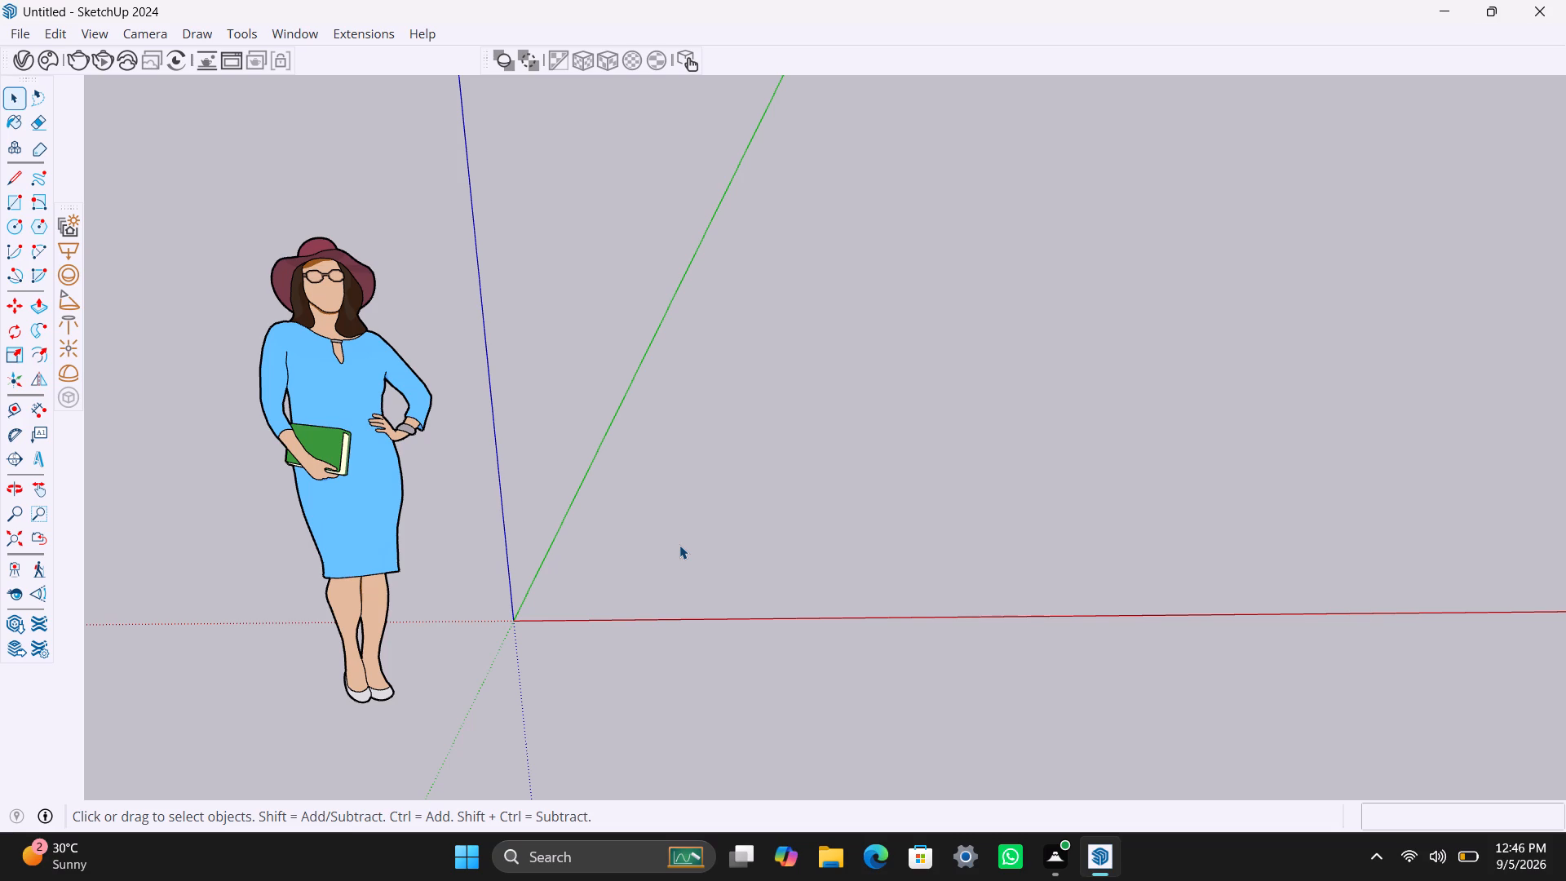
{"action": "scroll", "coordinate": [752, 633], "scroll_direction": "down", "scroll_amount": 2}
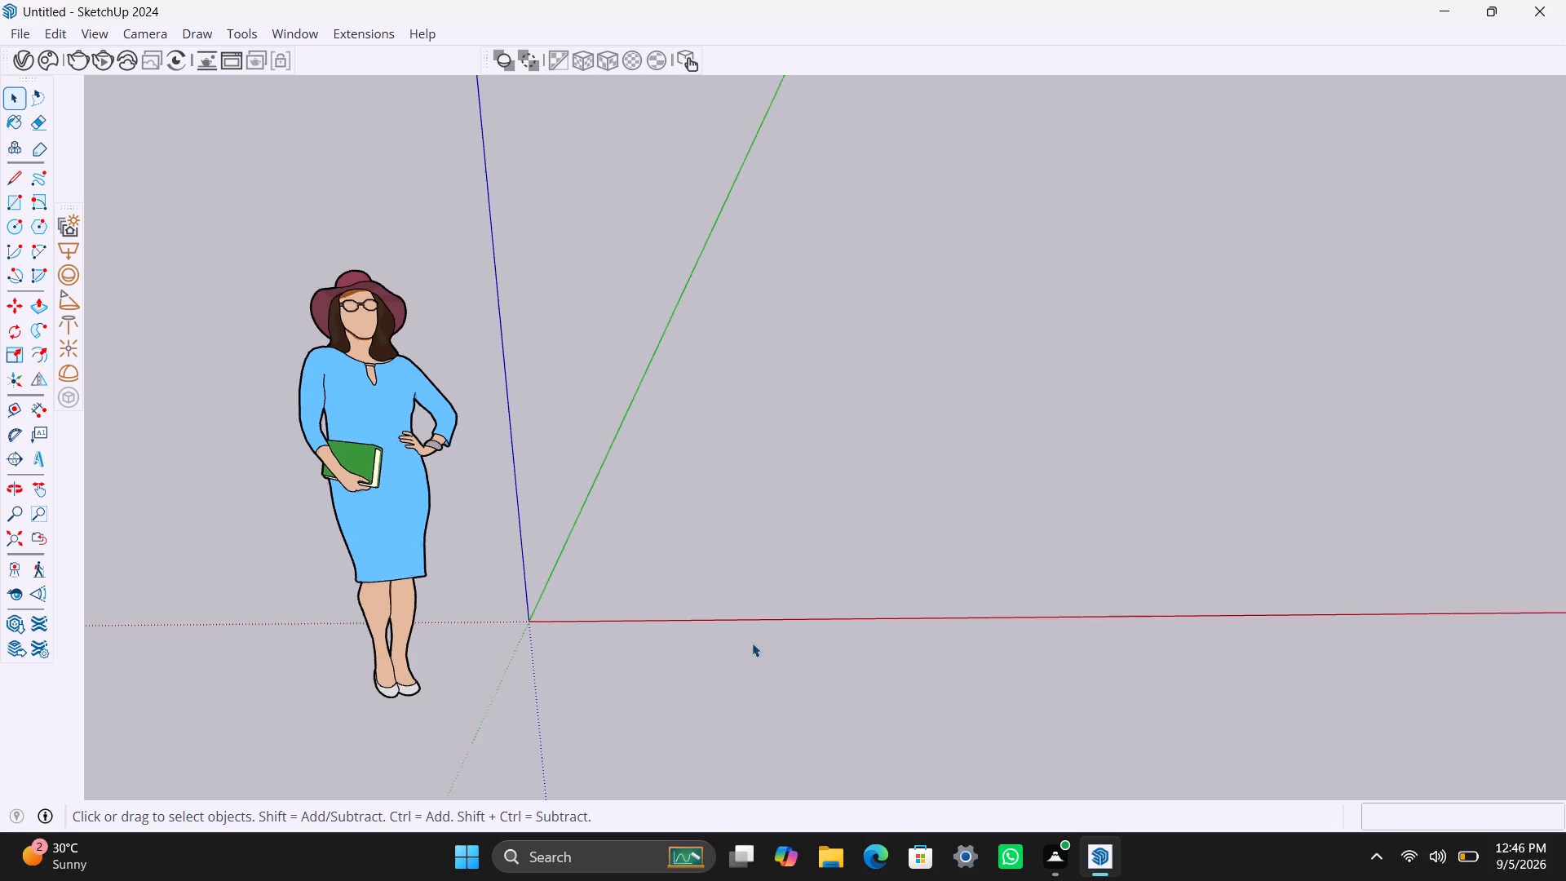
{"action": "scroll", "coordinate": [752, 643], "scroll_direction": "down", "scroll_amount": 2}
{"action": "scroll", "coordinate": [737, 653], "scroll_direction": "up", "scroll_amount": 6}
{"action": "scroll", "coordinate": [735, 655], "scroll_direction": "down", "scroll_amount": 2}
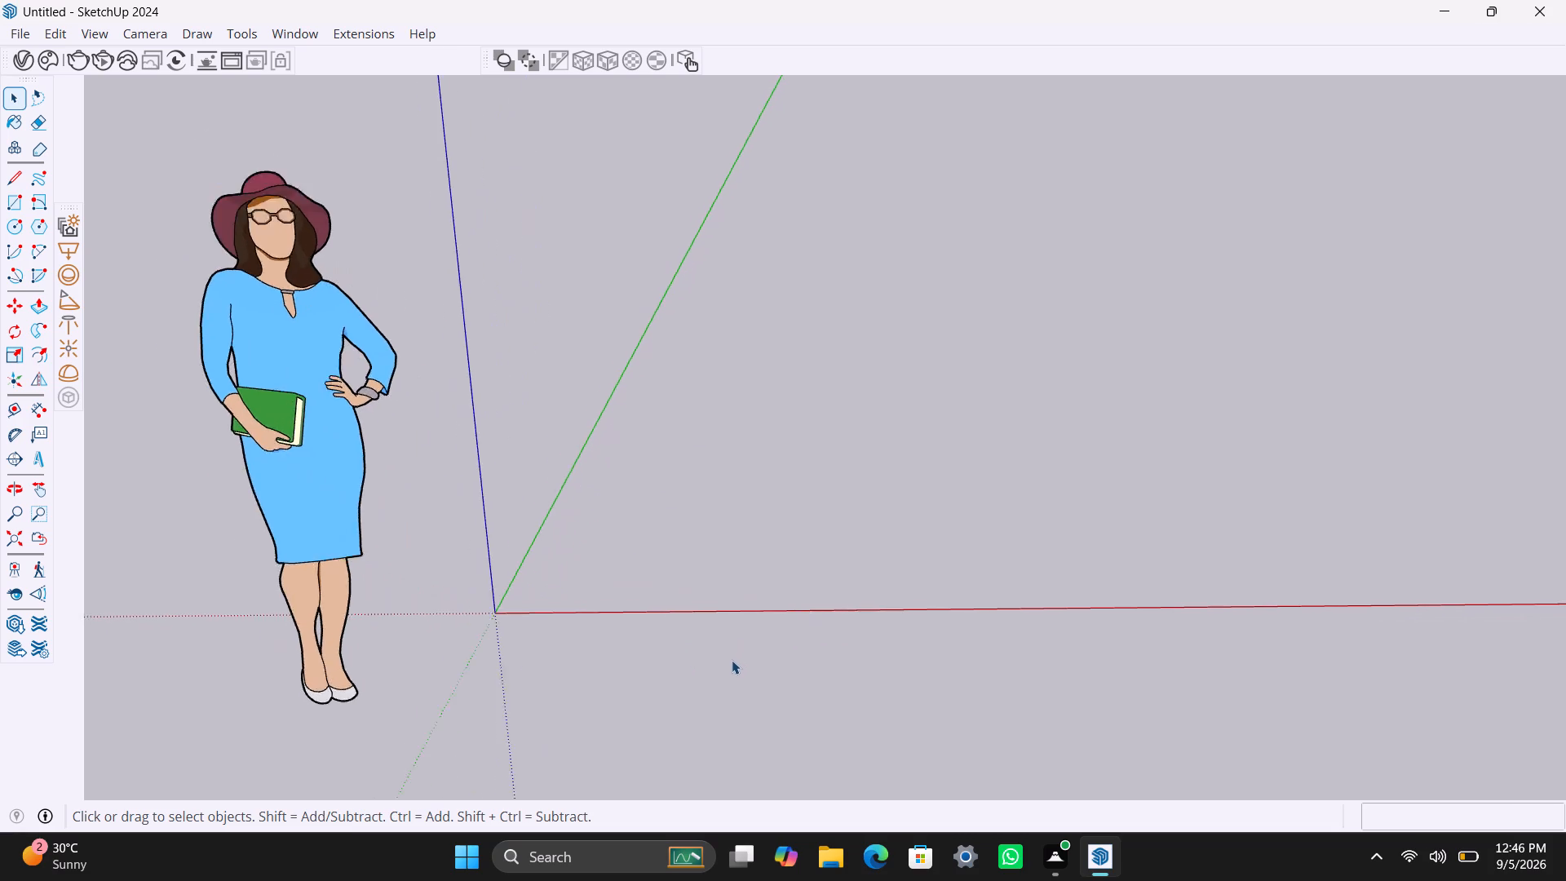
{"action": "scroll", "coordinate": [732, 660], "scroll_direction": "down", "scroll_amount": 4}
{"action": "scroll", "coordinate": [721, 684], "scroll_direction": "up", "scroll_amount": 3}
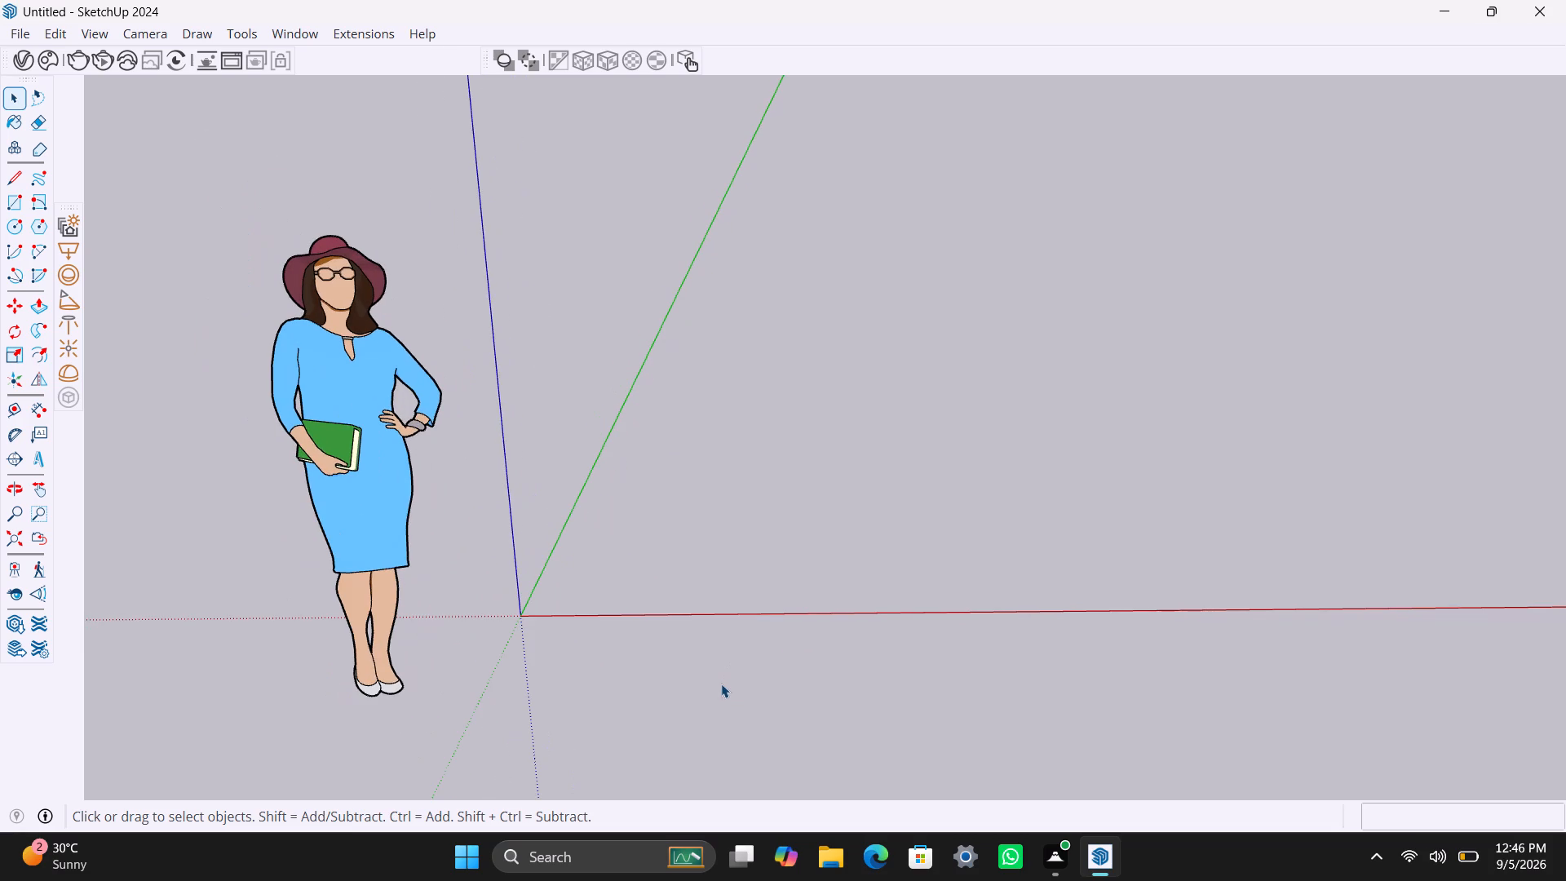
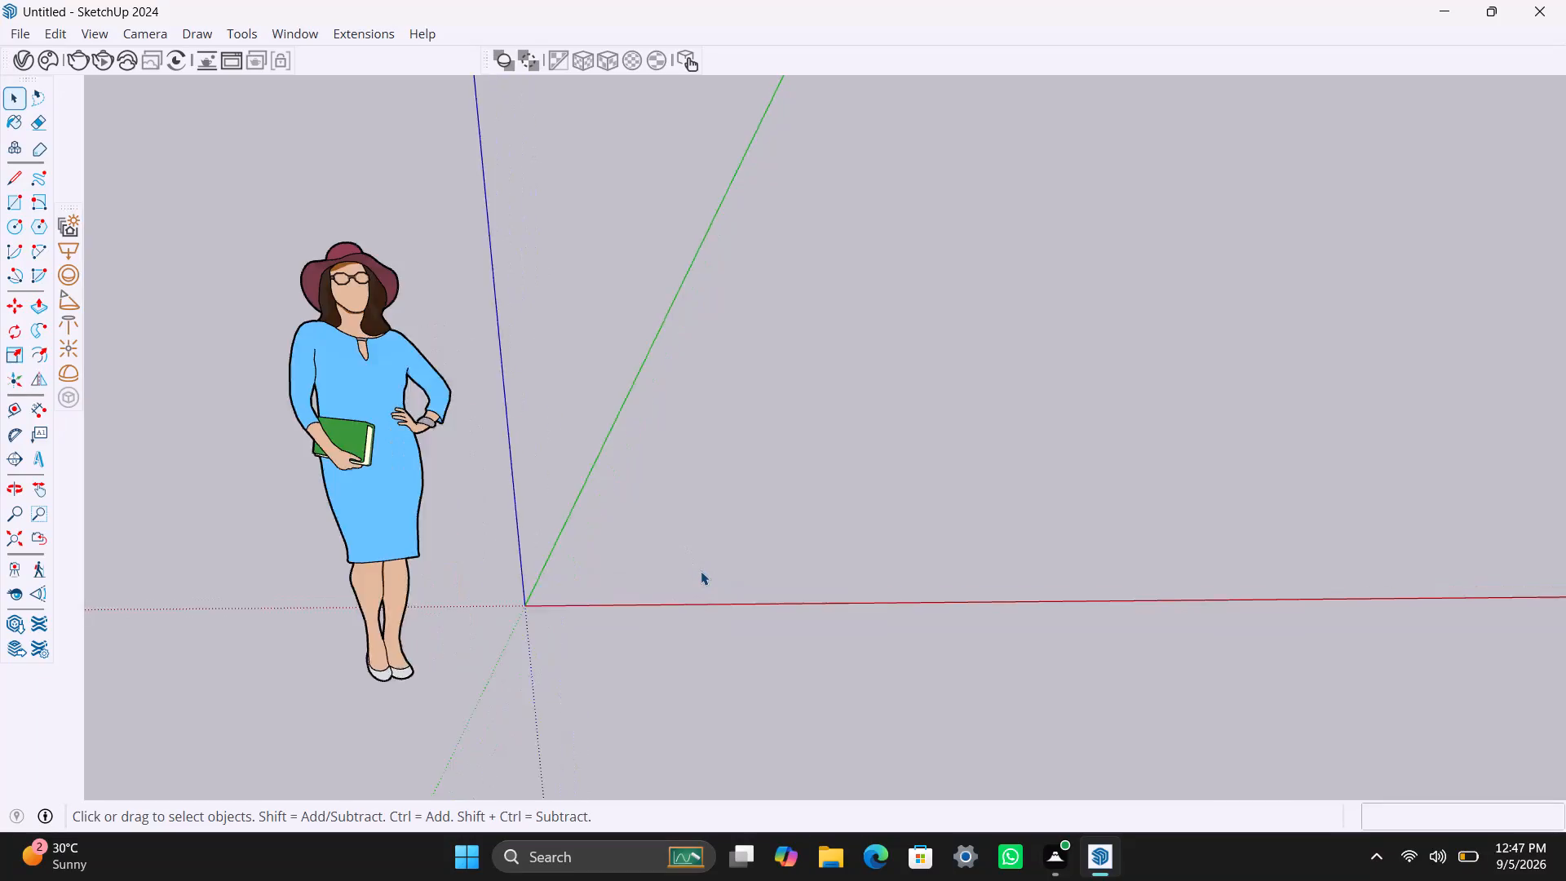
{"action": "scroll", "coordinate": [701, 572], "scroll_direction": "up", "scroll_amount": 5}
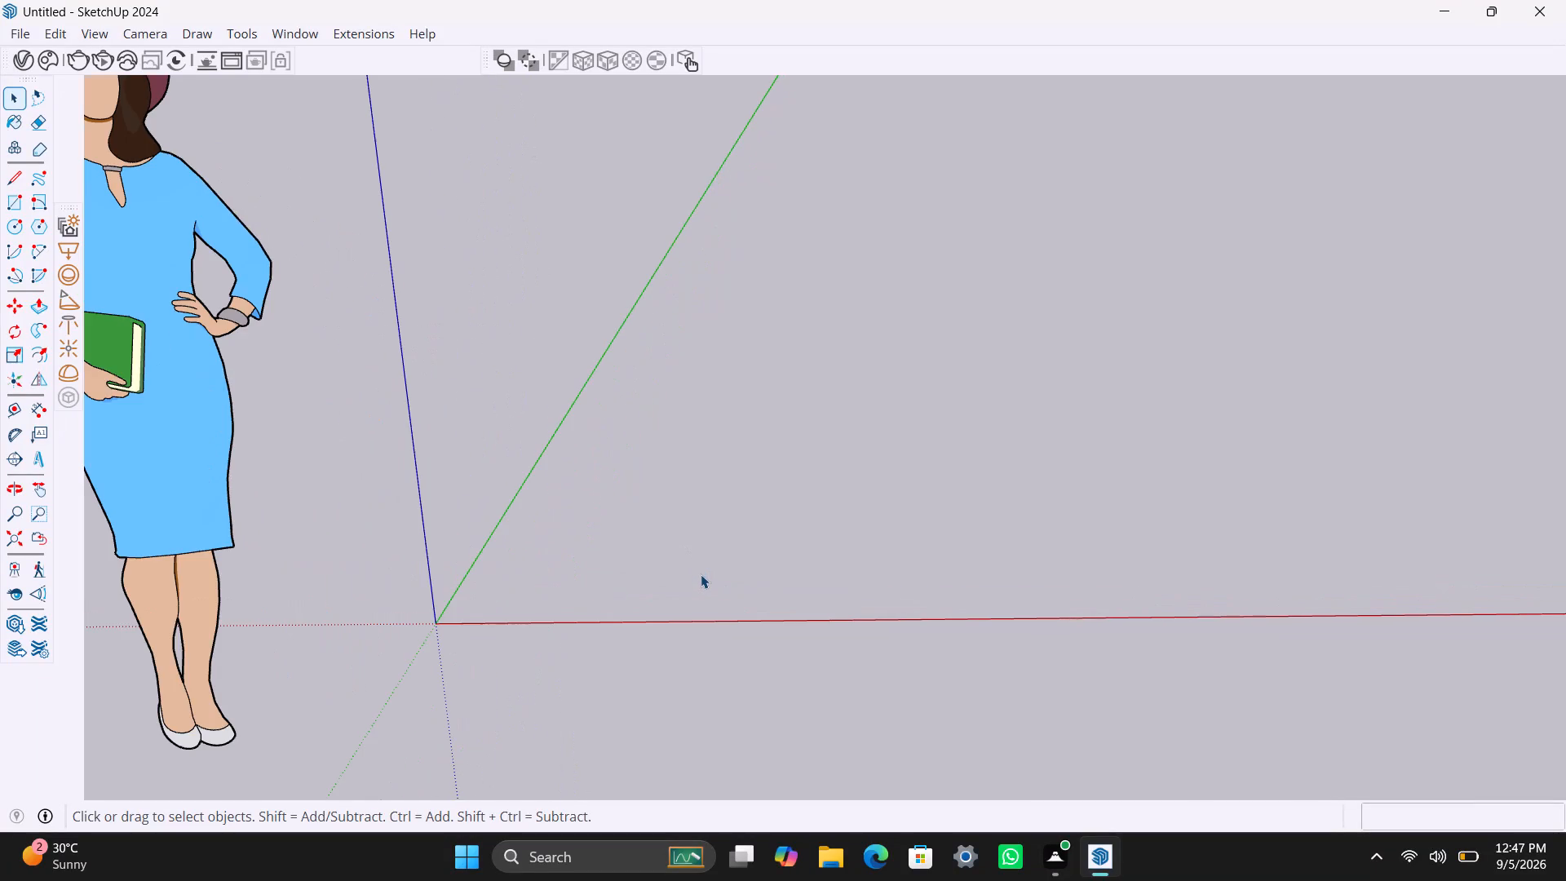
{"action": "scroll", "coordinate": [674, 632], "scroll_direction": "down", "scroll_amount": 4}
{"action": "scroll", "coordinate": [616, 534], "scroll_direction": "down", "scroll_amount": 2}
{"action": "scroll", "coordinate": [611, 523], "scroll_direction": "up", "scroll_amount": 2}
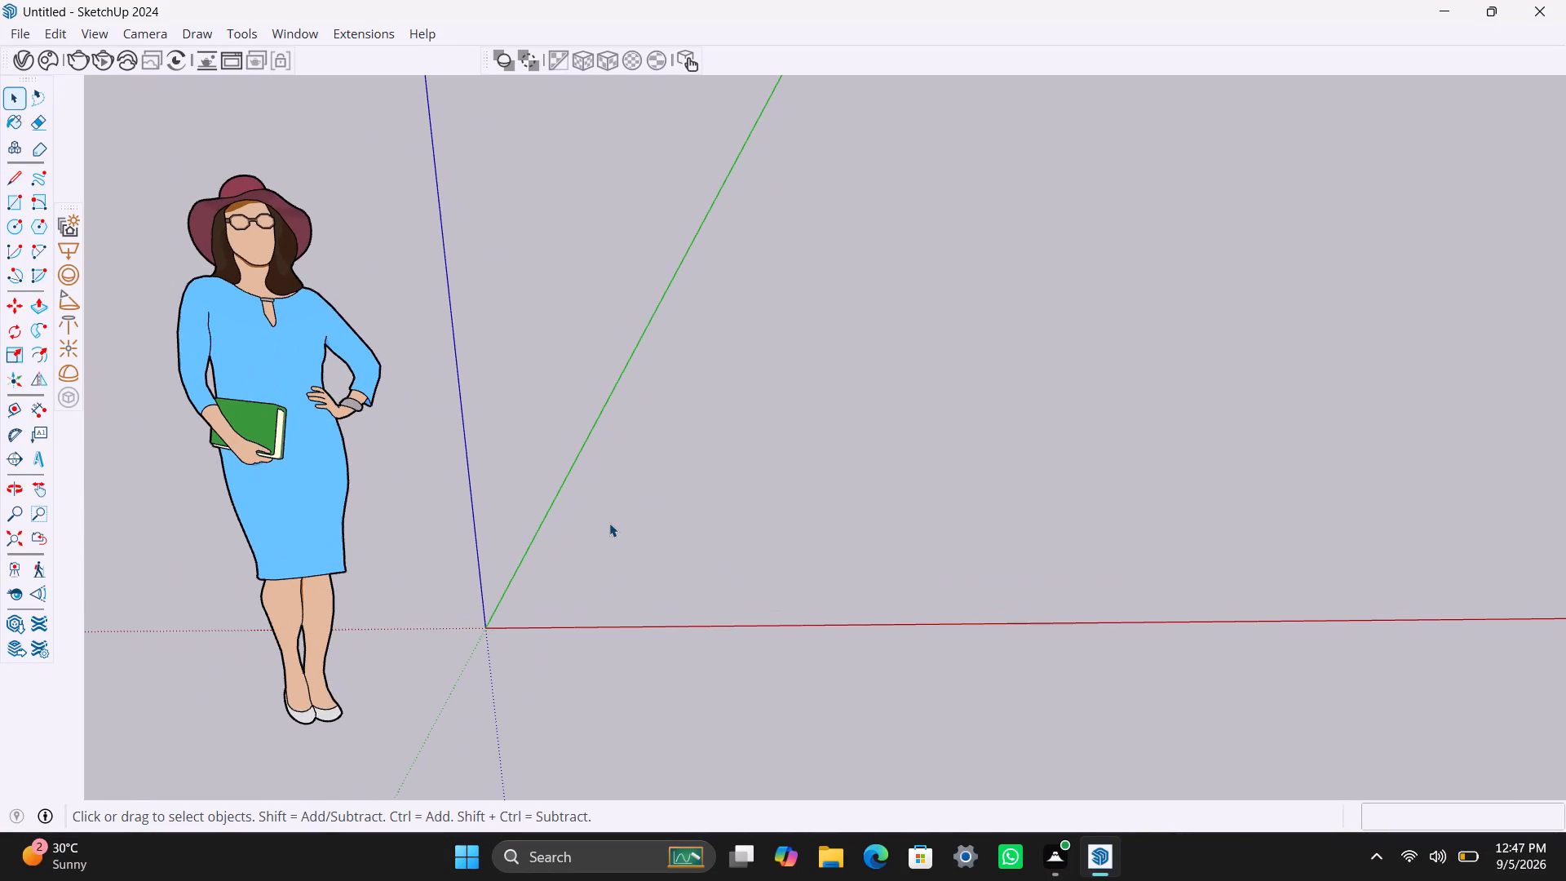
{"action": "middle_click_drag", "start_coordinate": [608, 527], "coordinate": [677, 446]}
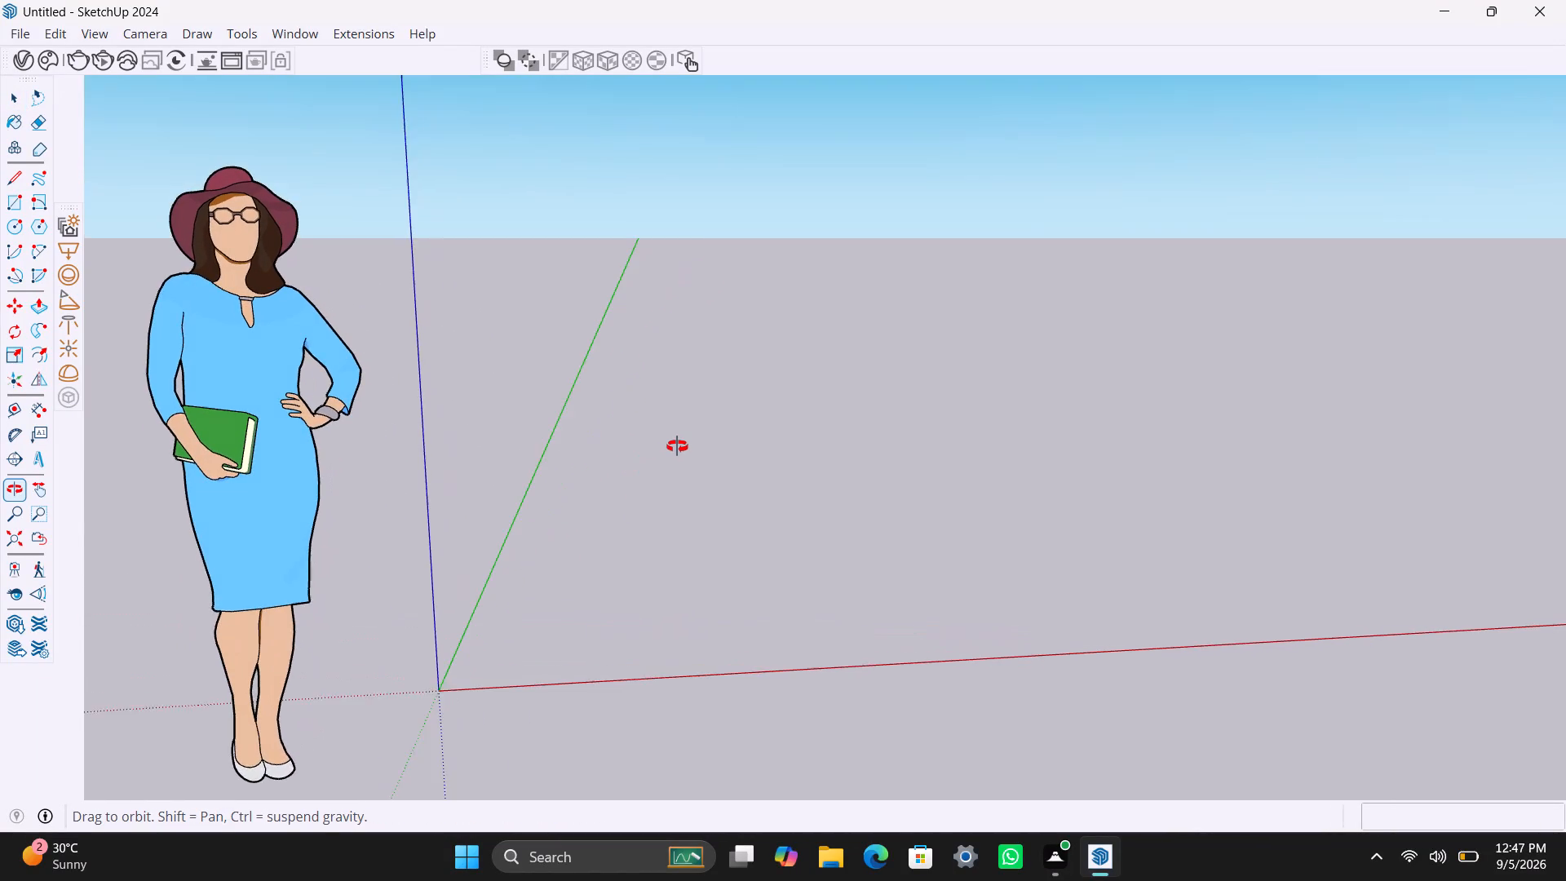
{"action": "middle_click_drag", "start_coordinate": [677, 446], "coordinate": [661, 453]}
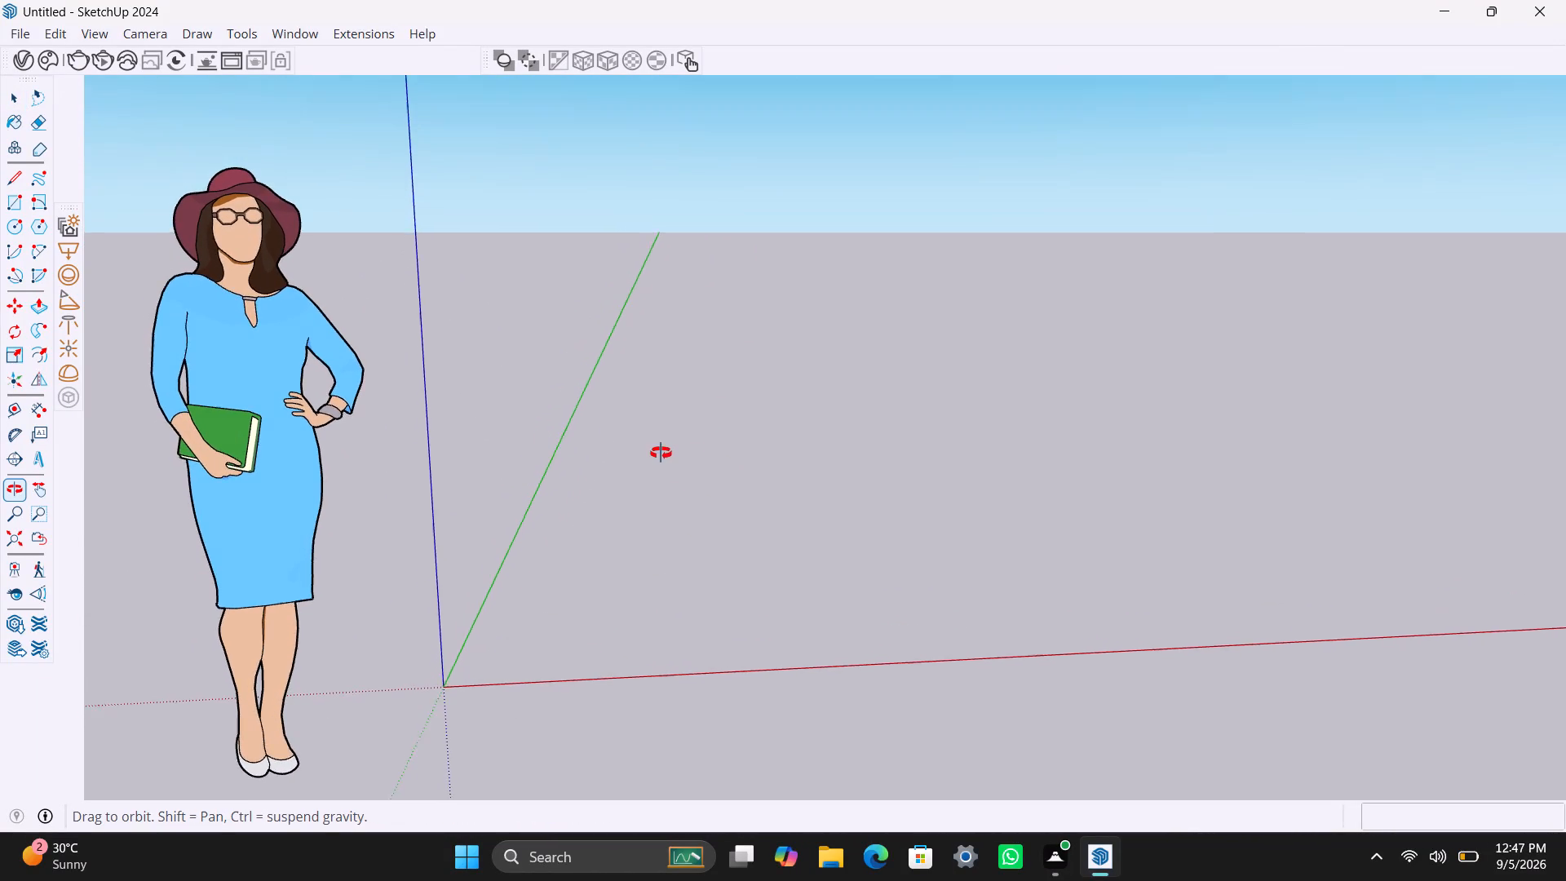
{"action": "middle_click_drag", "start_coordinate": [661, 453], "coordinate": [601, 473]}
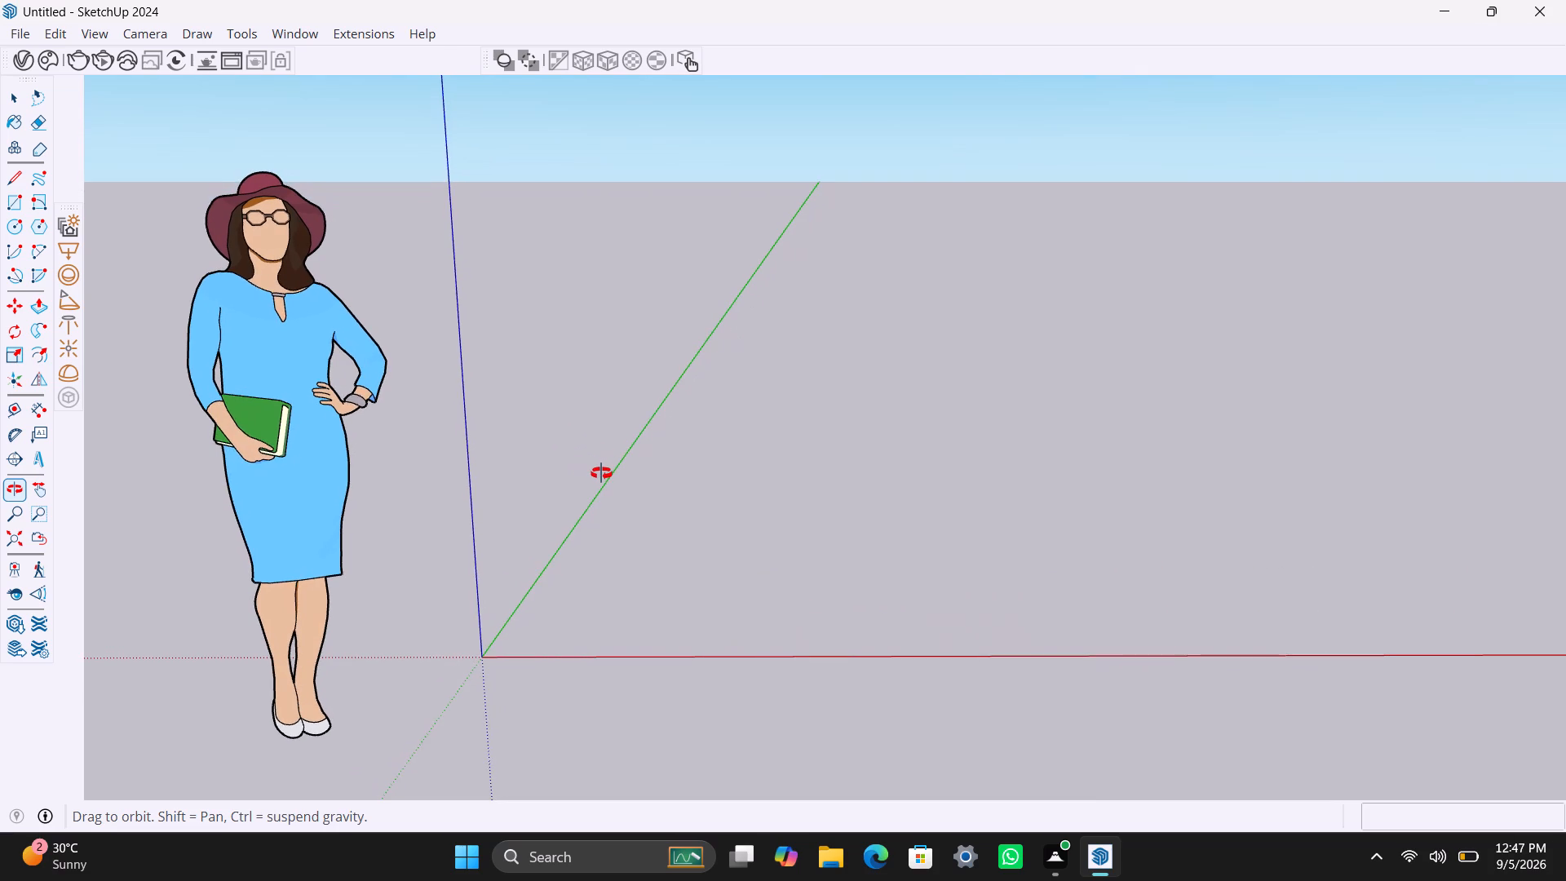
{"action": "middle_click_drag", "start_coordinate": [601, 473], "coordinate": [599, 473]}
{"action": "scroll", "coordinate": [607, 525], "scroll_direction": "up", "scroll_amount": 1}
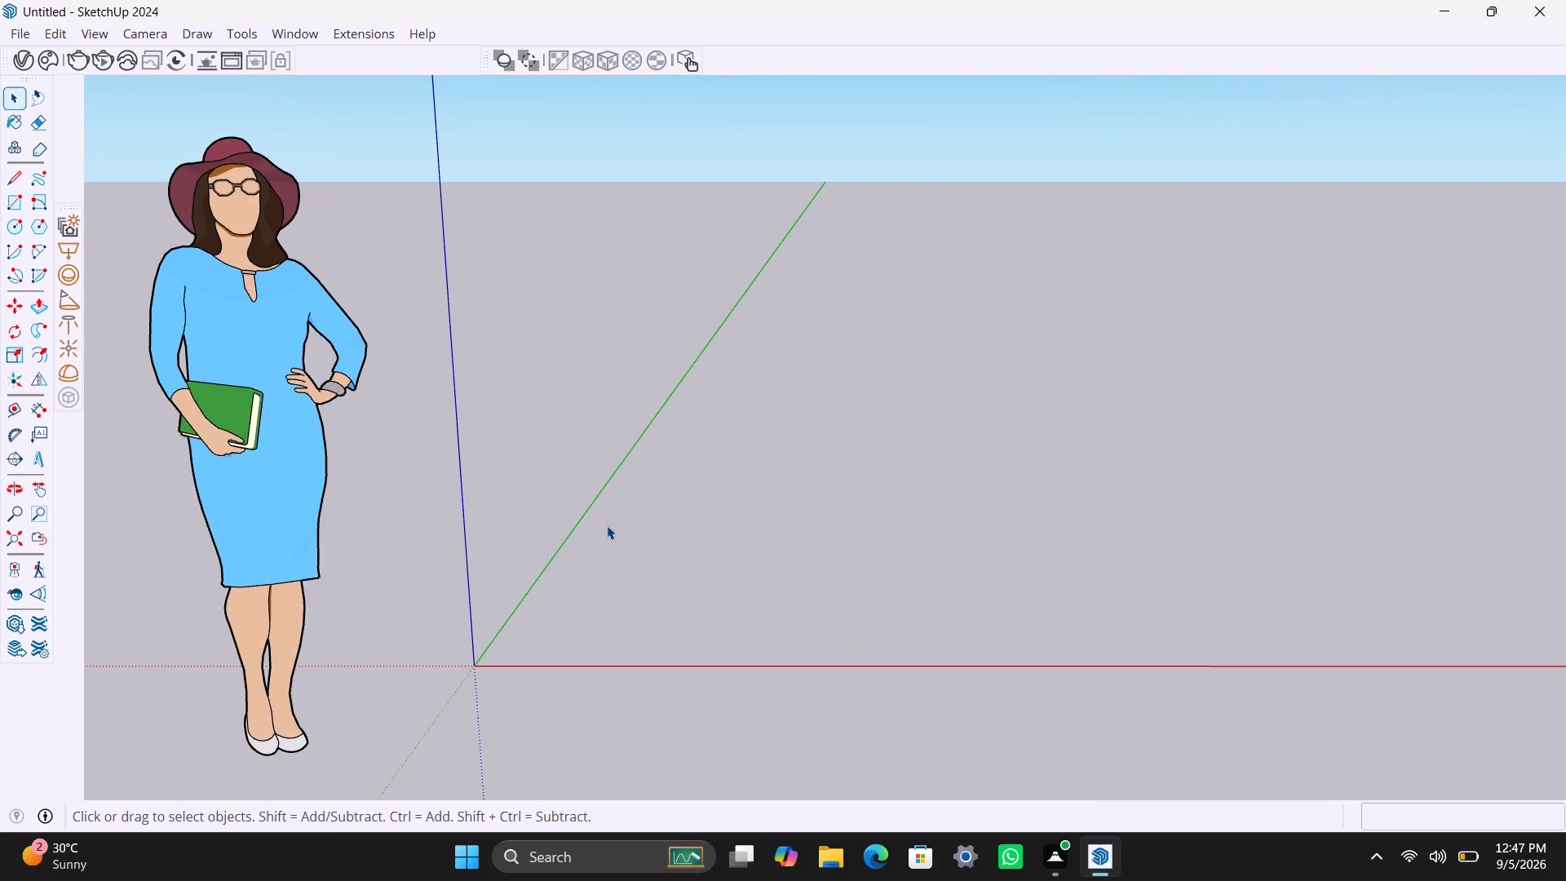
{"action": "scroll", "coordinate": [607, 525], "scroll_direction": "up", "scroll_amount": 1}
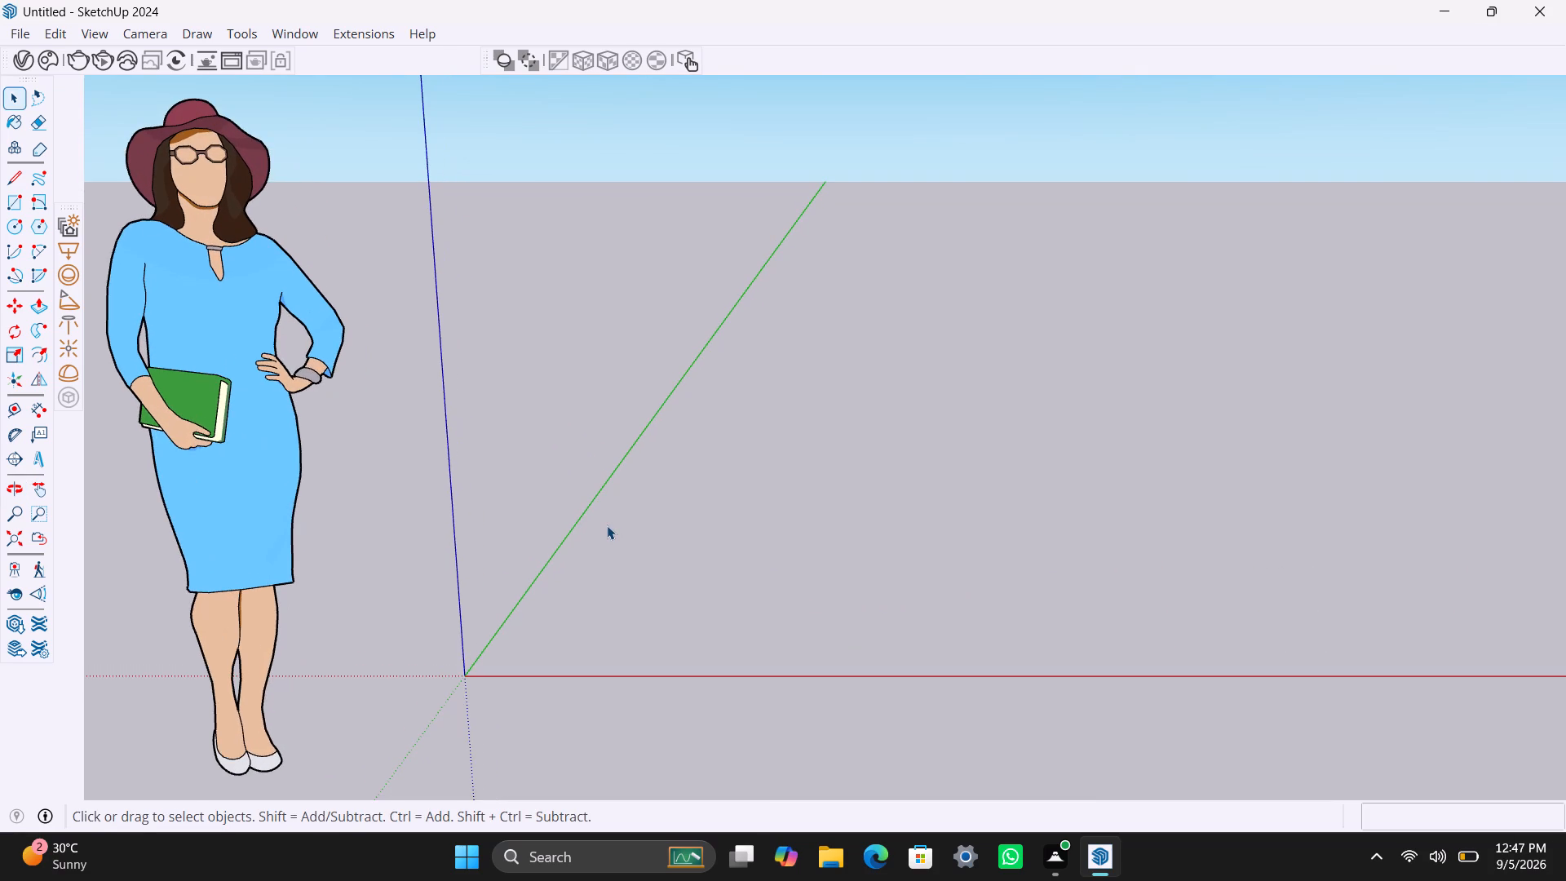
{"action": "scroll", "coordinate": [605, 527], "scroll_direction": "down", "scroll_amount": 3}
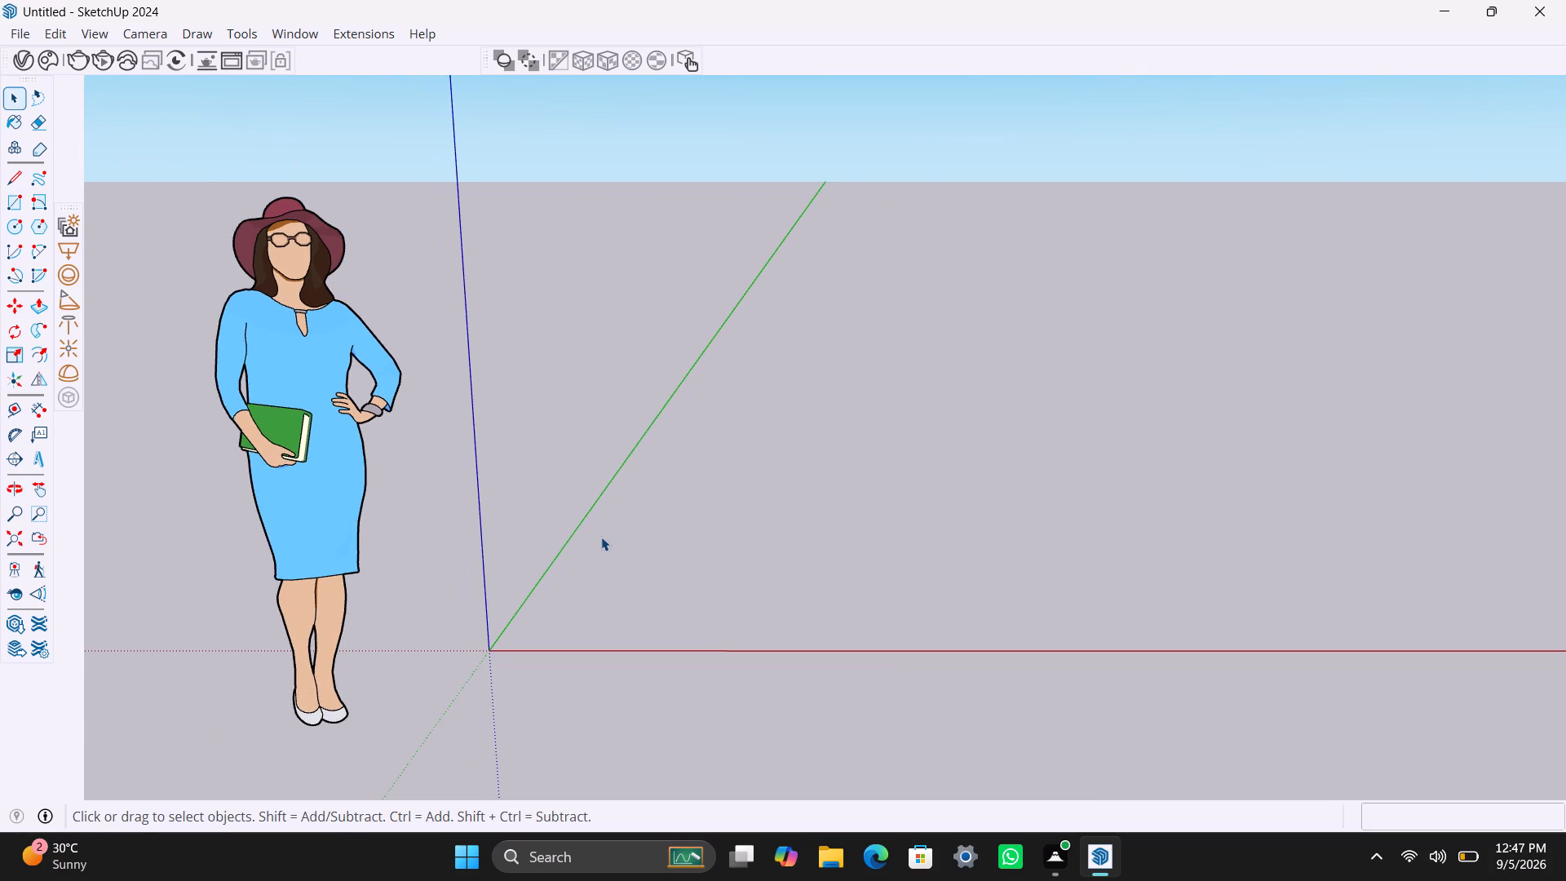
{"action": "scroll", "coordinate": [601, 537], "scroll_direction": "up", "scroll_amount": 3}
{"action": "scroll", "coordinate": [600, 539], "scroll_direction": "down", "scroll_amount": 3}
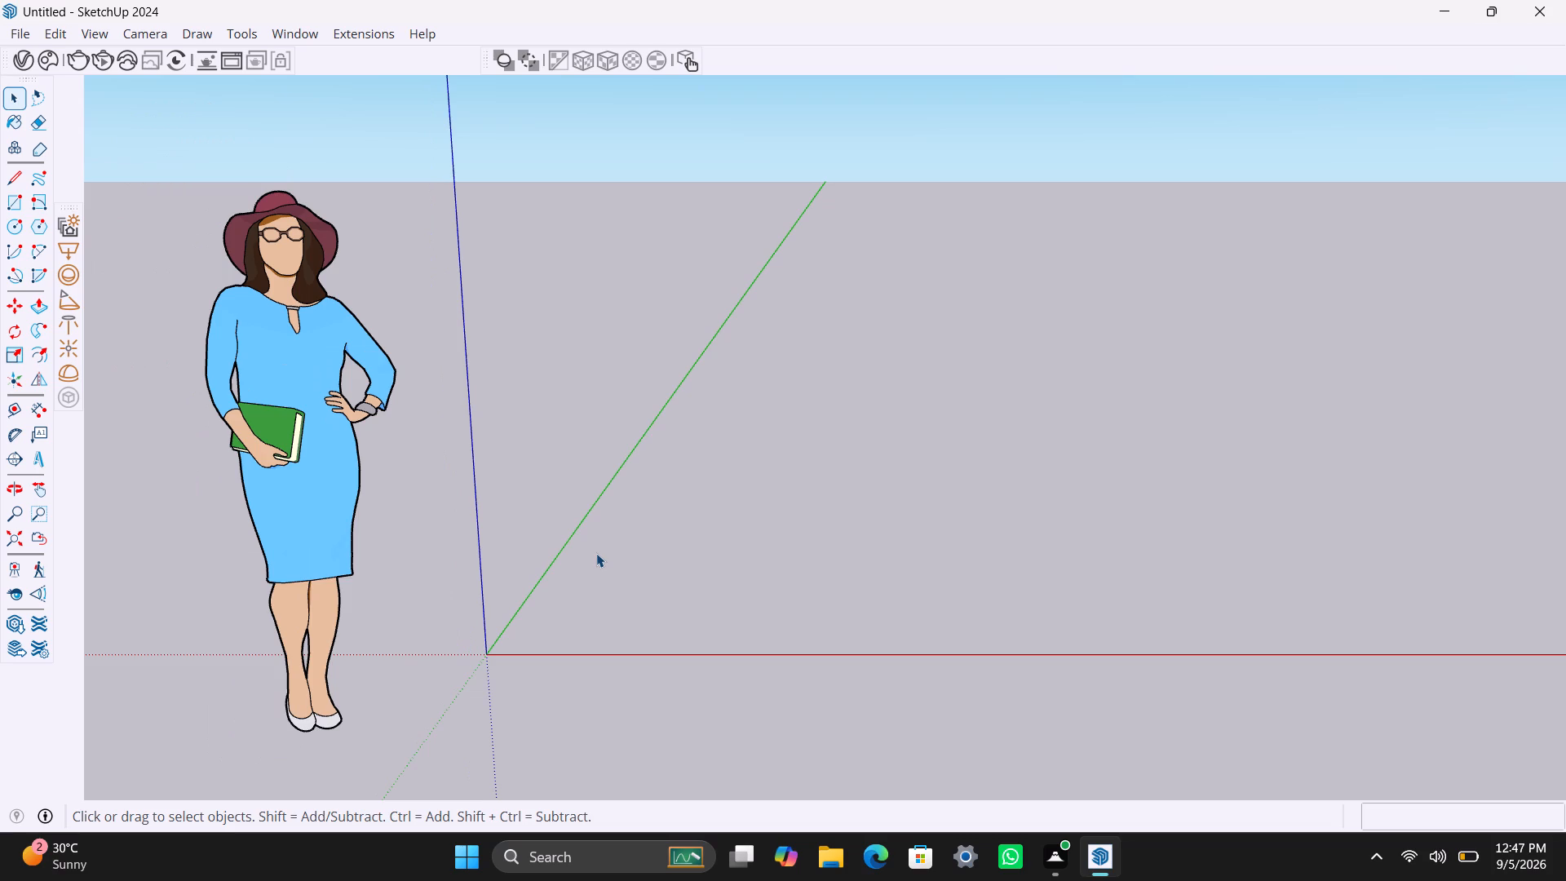
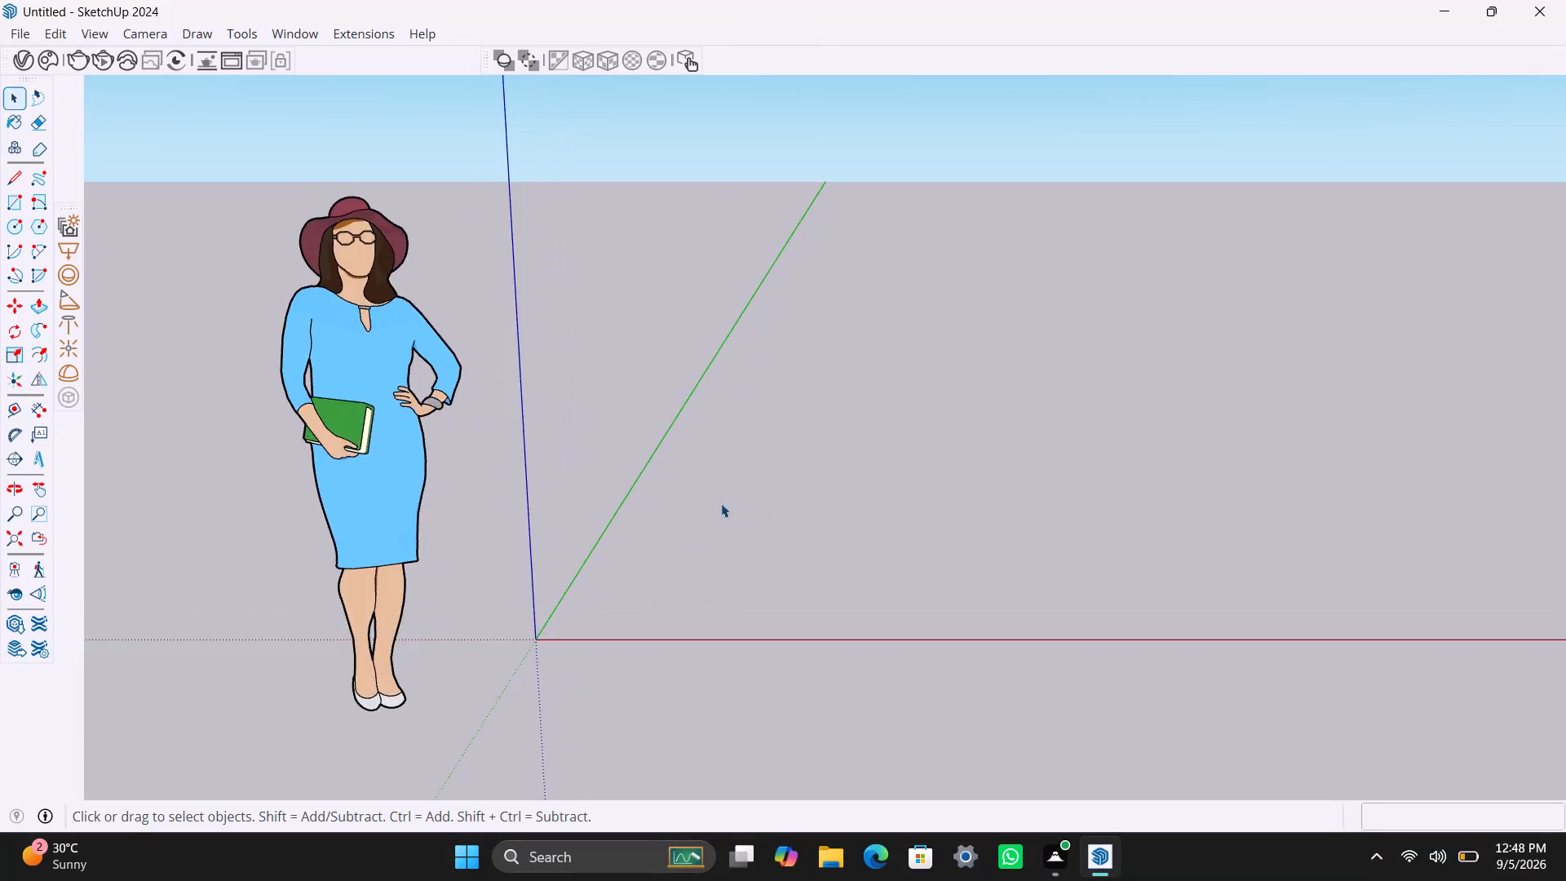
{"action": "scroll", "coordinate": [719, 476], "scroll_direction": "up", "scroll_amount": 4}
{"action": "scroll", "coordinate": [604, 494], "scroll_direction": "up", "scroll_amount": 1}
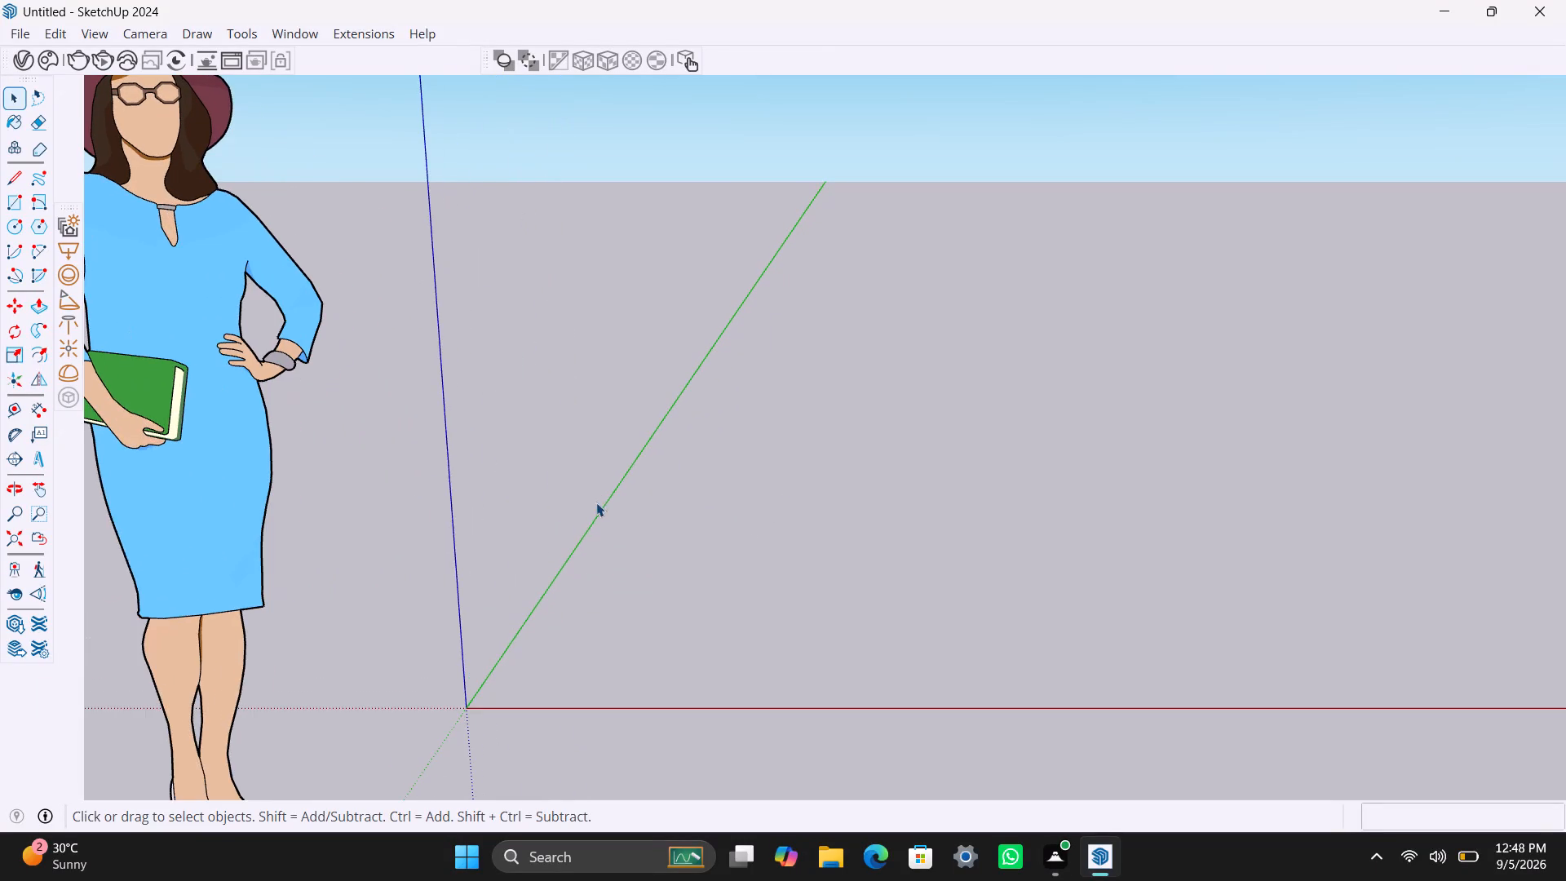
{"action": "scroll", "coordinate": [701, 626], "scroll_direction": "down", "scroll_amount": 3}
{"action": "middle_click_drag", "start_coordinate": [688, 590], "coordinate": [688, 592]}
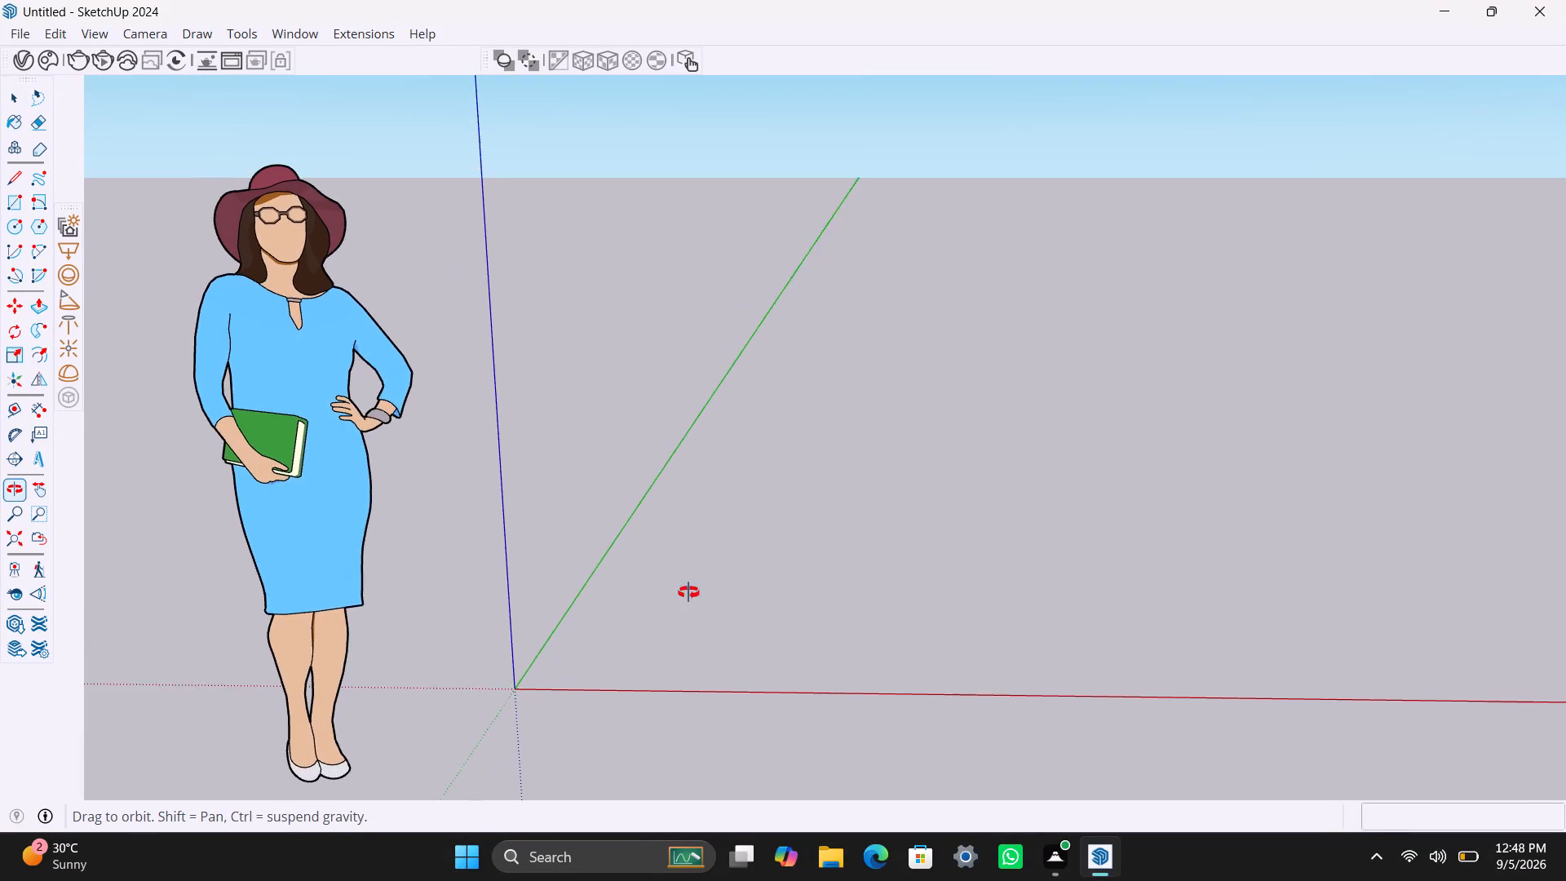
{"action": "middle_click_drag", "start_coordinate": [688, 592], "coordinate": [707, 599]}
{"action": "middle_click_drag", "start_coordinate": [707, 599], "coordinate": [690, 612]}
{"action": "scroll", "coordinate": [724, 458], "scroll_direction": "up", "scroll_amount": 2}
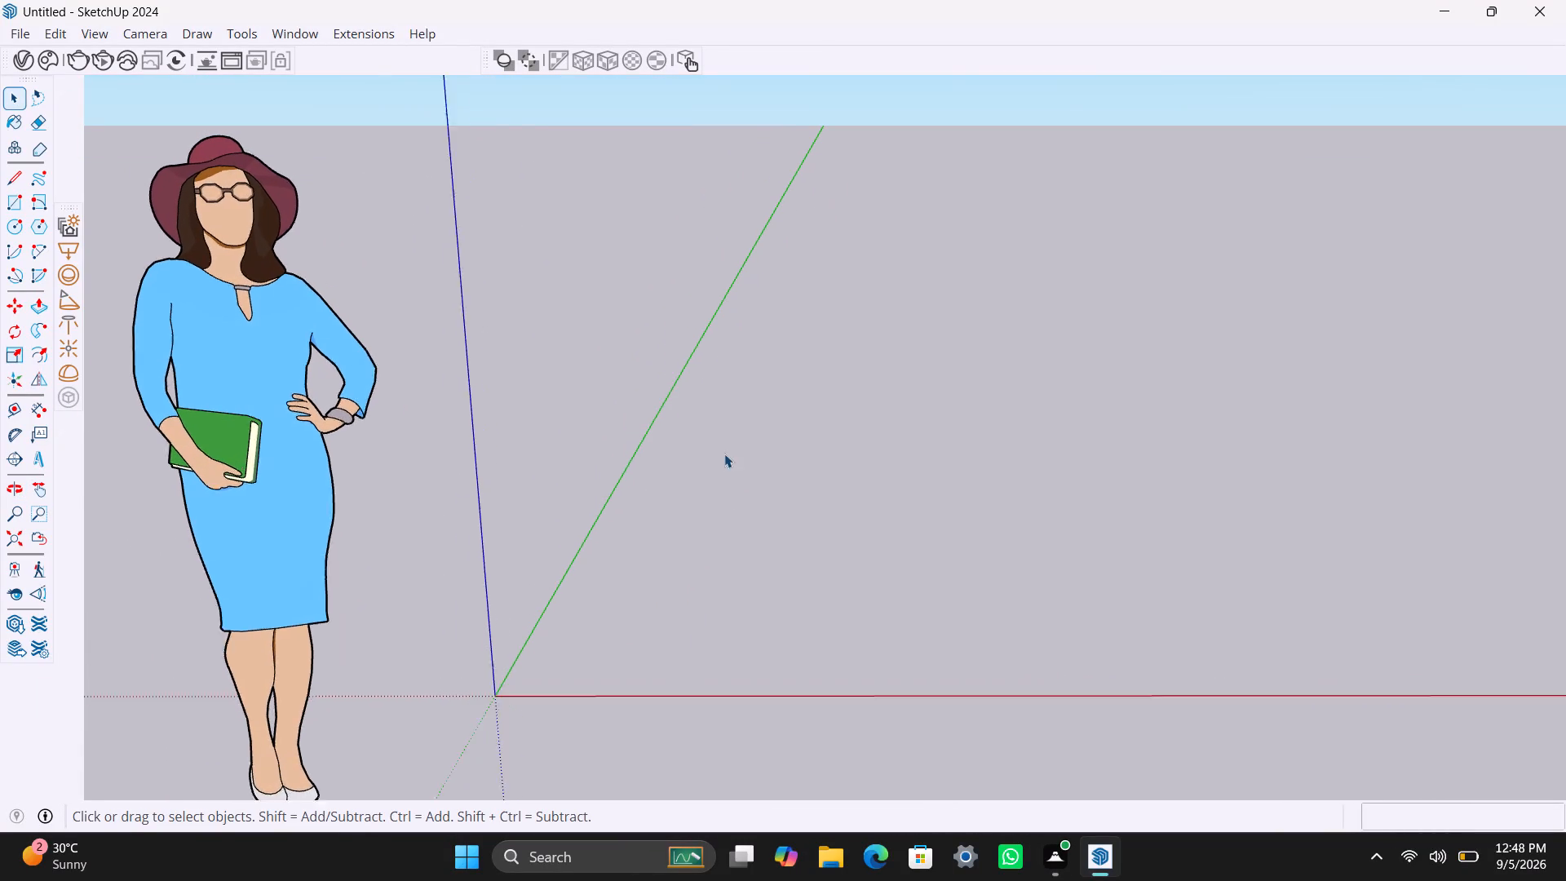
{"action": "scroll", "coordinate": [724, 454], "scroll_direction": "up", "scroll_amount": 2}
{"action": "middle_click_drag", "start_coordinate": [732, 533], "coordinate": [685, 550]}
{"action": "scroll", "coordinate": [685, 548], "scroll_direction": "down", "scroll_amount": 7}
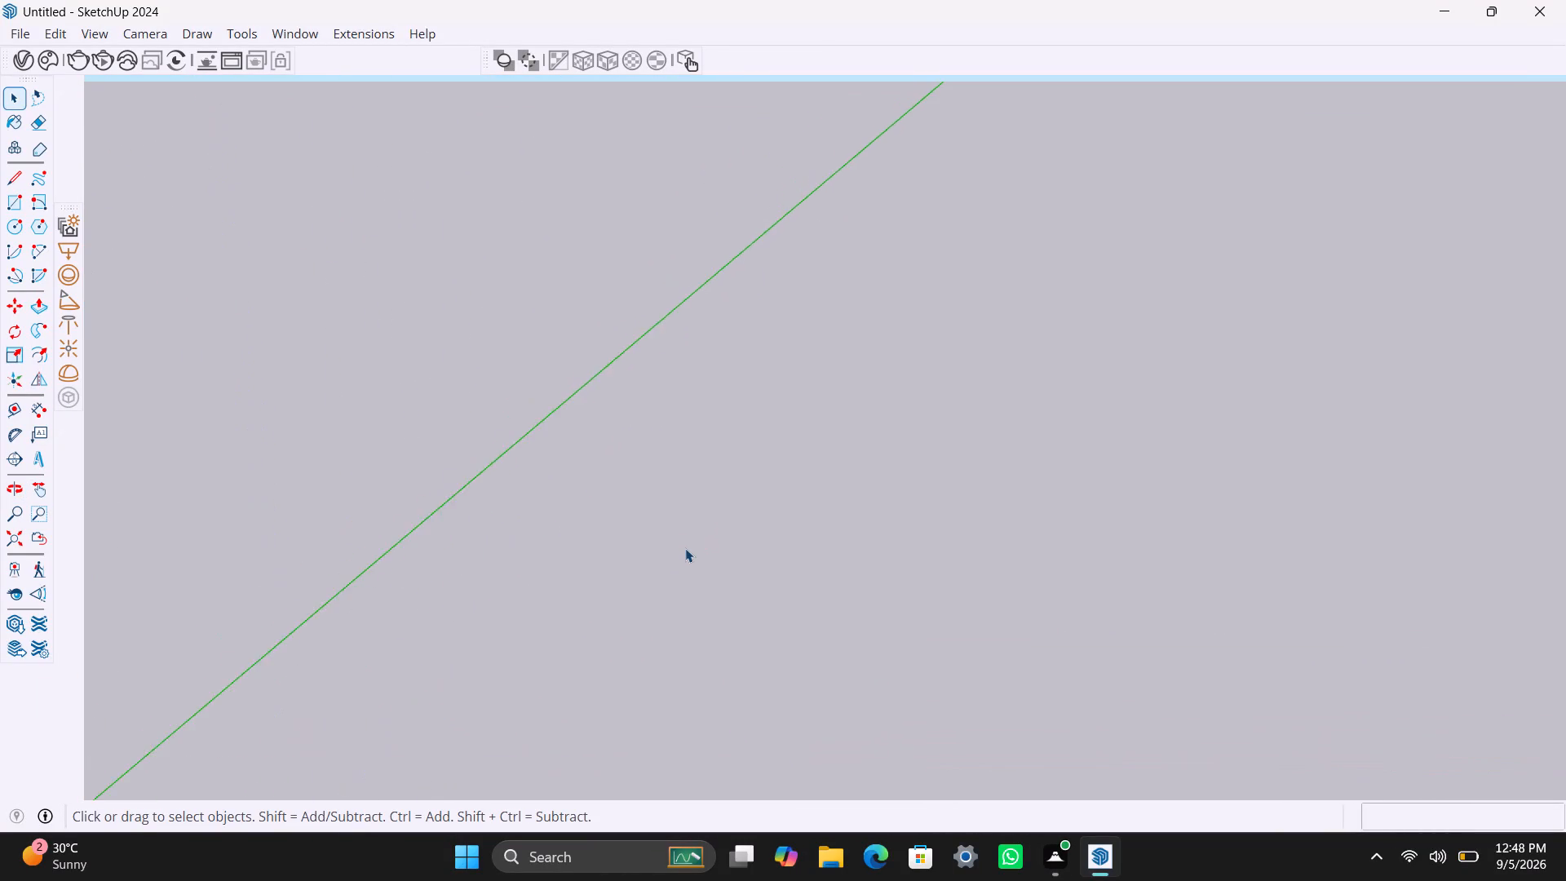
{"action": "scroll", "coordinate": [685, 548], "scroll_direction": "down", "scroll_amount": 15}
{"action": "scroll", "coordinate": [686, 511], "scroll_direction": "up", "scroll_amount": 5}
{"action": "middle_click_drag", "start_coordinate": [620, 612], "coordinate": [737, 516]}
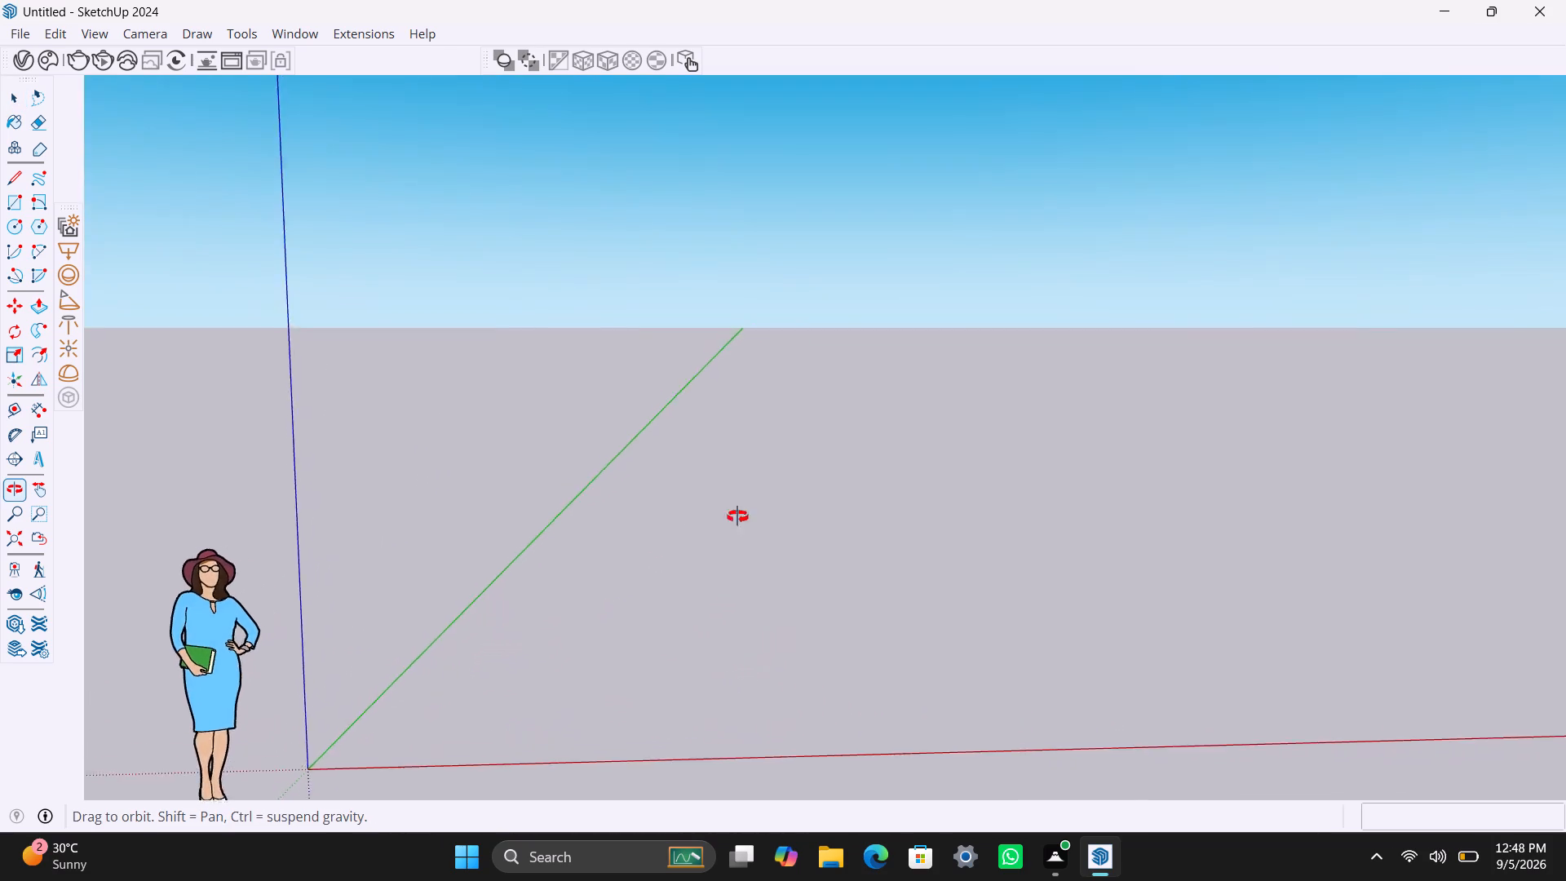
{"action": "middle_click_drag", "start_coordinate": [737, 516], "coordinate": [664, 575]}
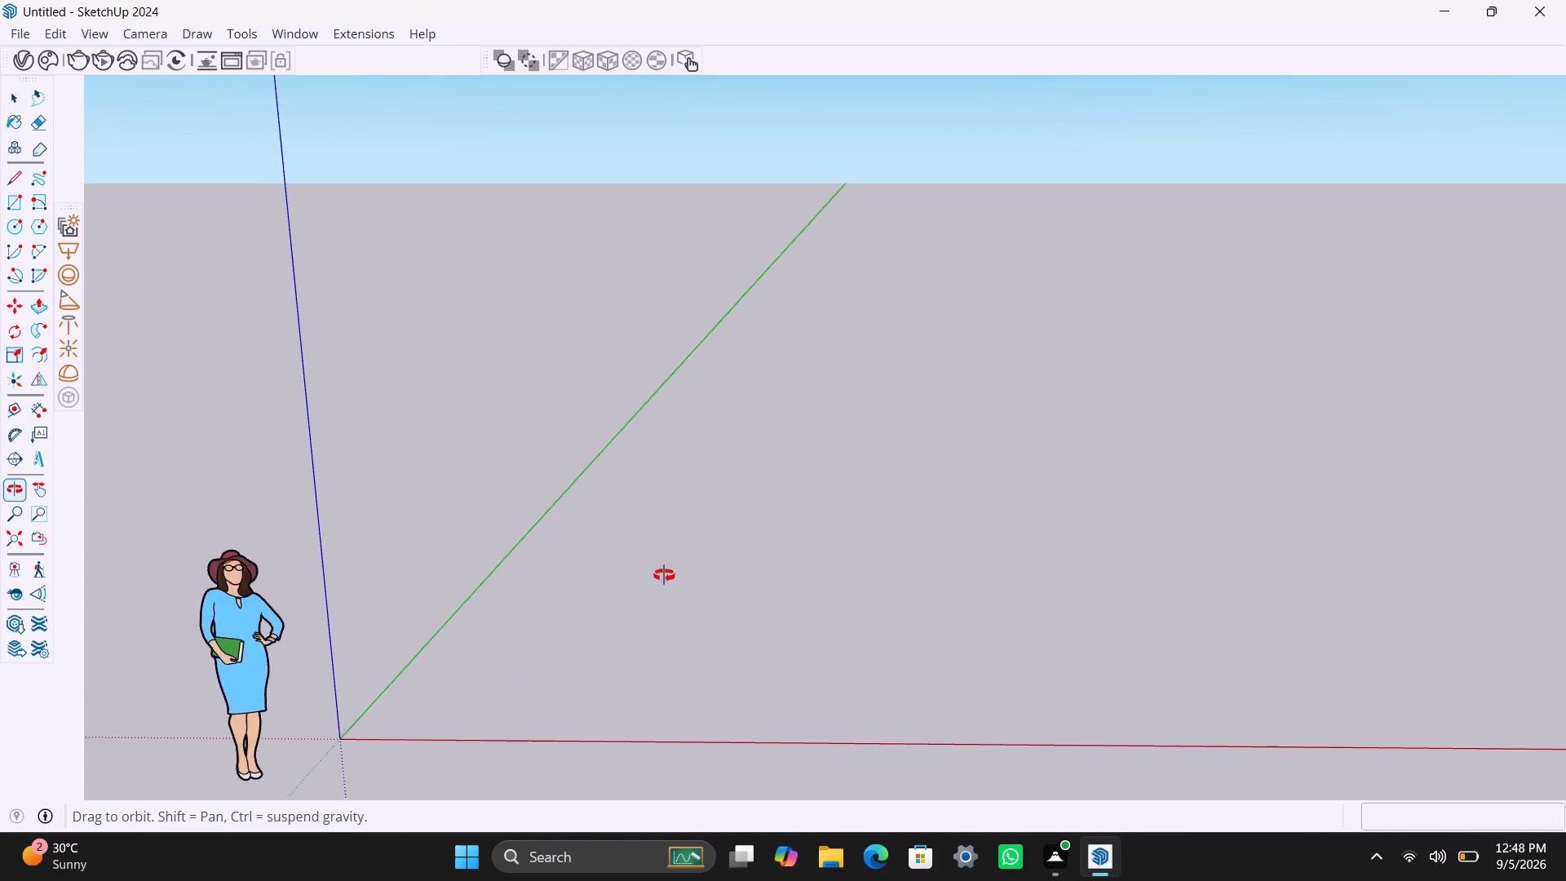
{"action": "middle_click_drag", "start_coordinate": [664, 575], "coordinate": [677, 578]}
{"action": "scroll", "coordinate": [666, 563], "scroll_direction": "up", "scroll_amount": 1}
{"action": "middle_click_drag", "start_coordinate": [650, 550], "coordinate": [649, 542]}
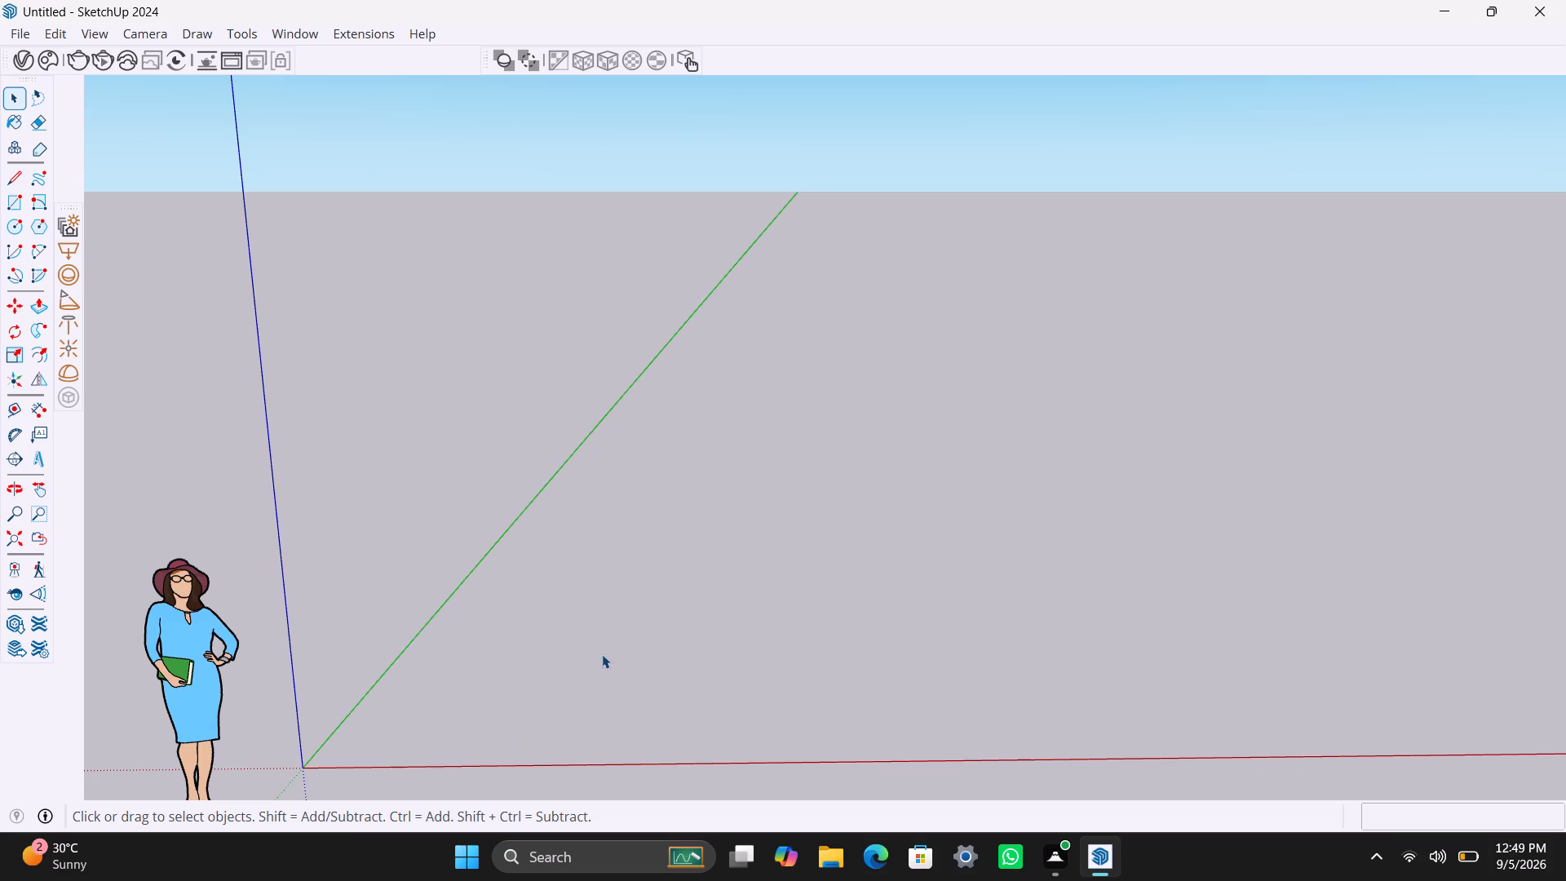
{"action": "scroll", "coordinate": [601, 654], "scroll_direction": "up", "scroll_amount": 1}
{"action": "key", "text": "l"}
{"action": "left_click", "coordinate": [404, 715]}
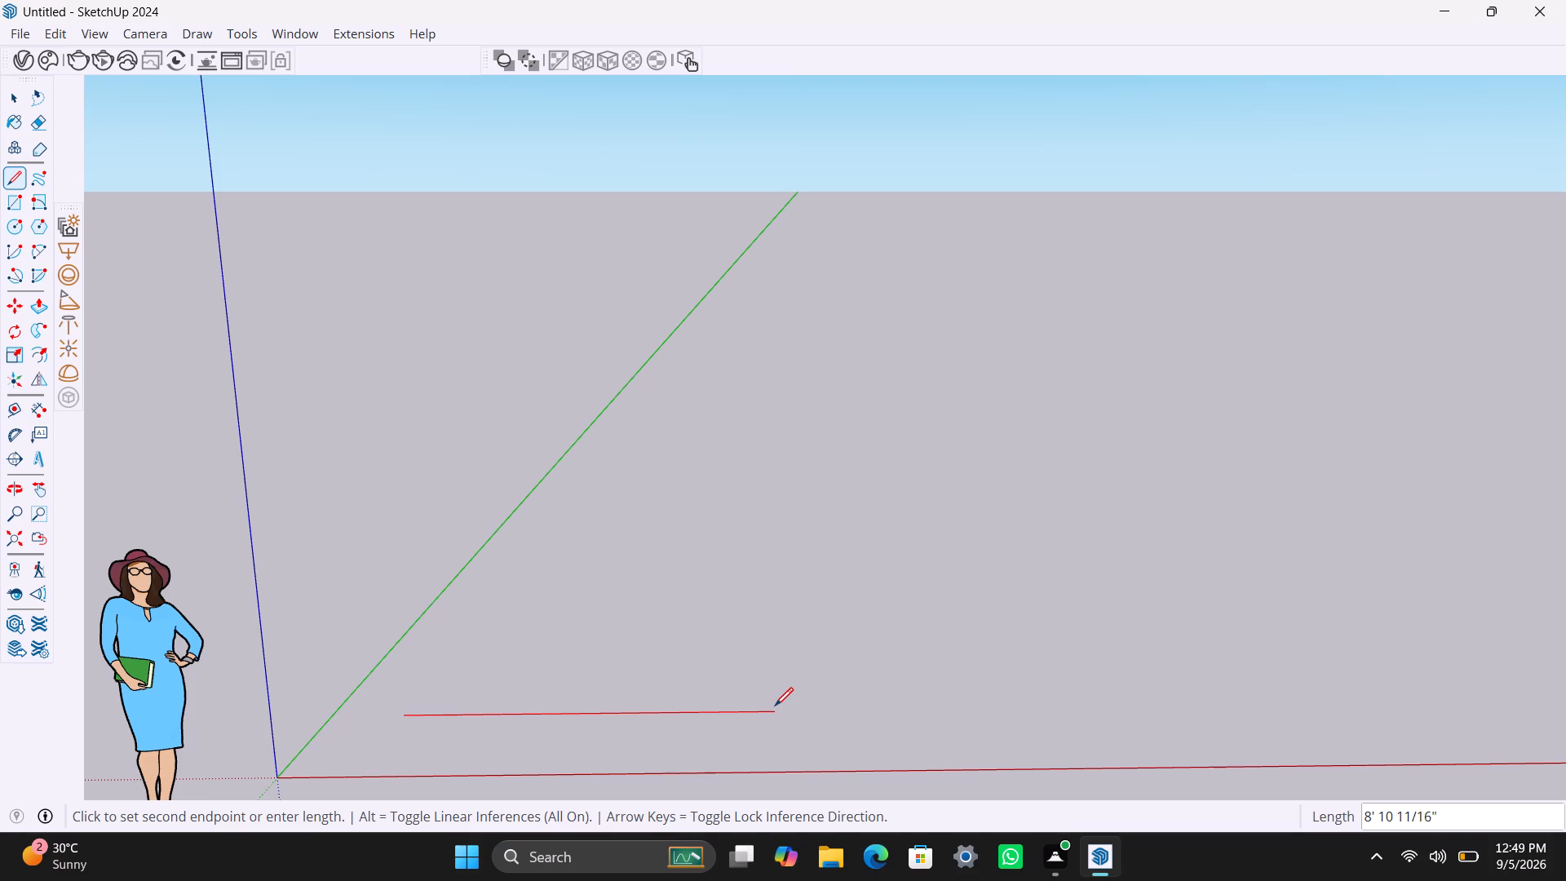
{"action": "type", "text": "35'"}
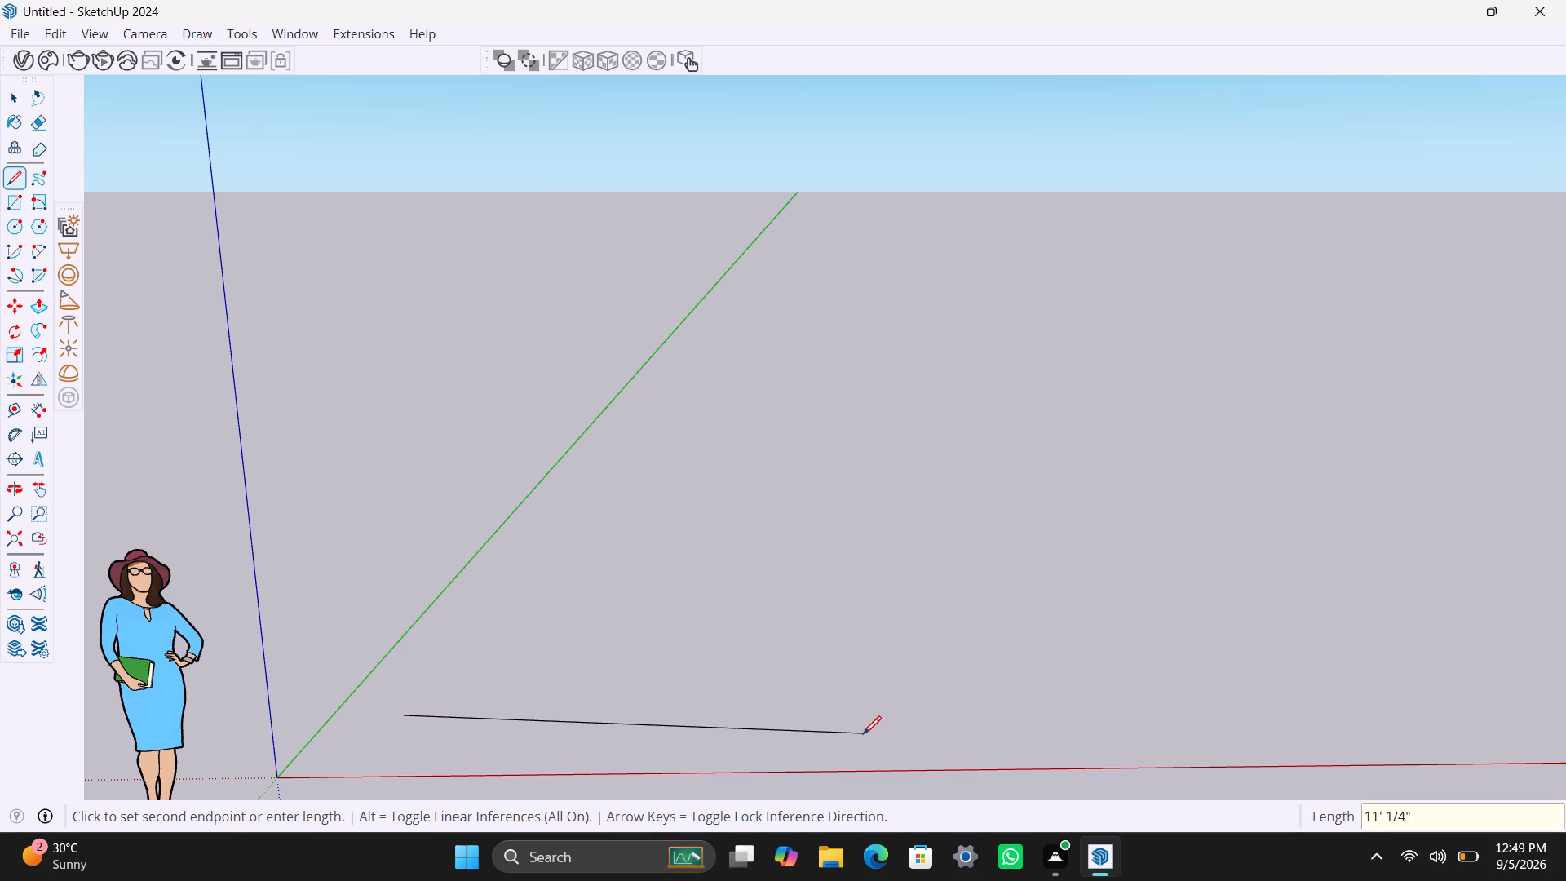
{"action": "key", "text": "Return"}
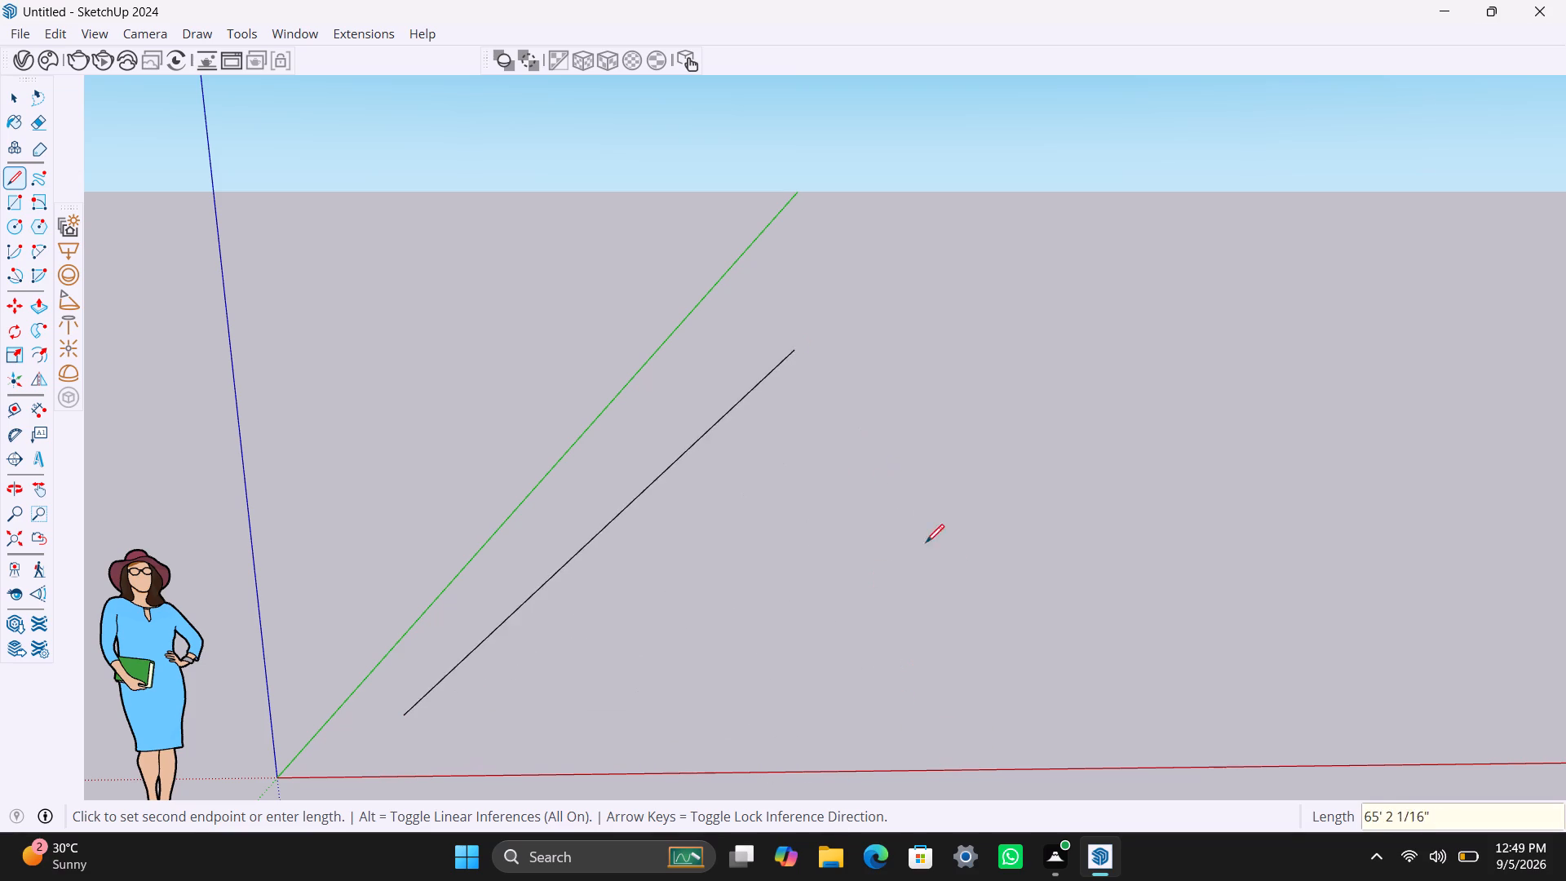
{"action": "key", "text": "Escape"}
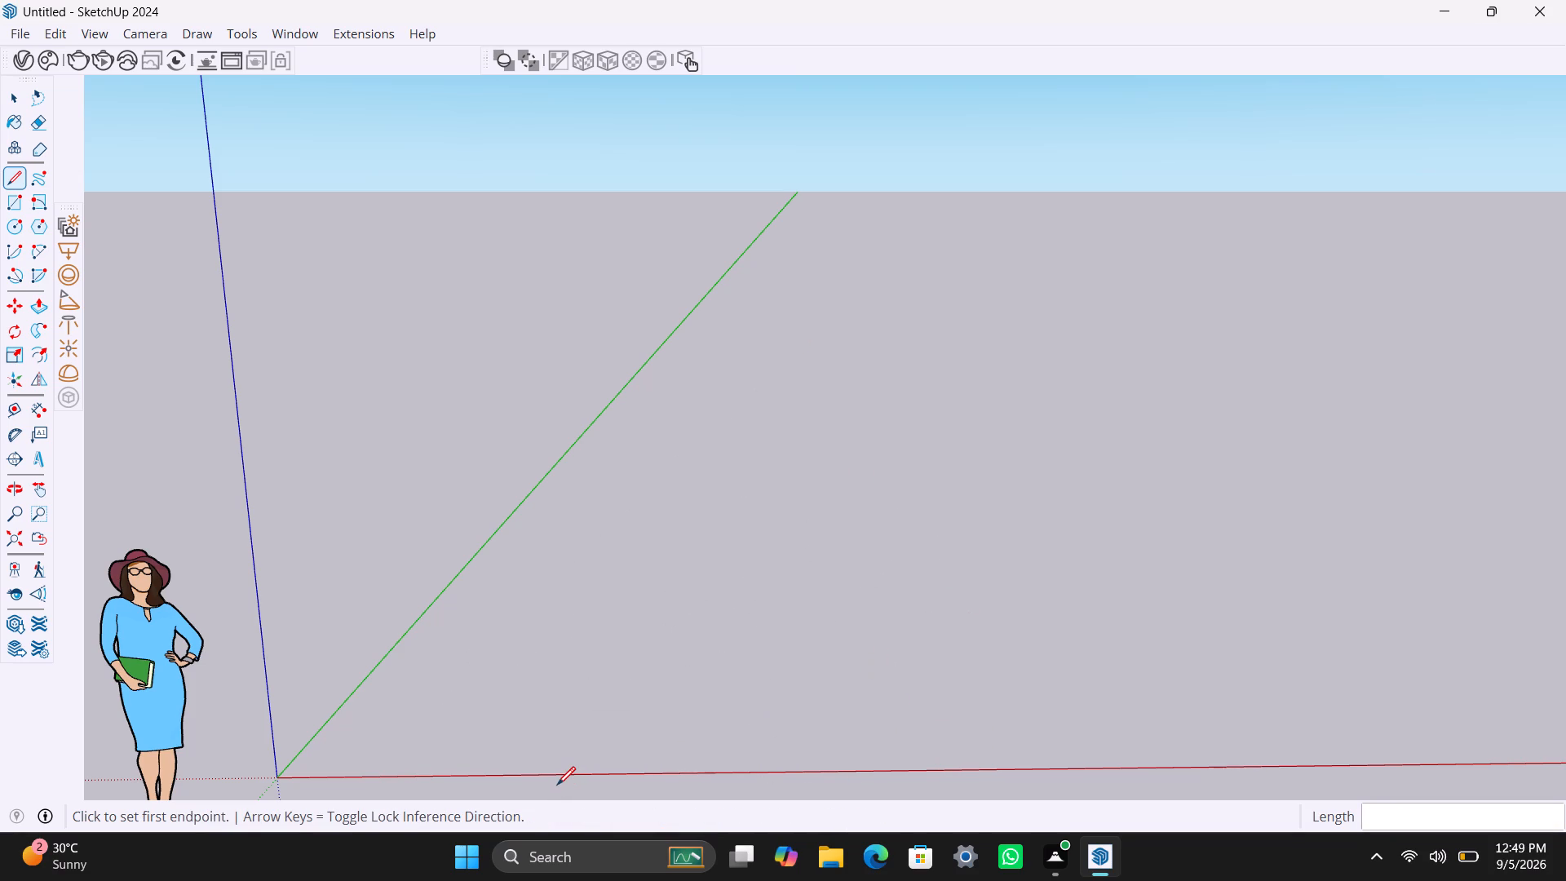
Draw the first outline edge 35' long, parallel to the red axis and just beside the origin.
{"action": "key", "text": "l"}
{"action": "left_click", "coordinate": [407, 733]}
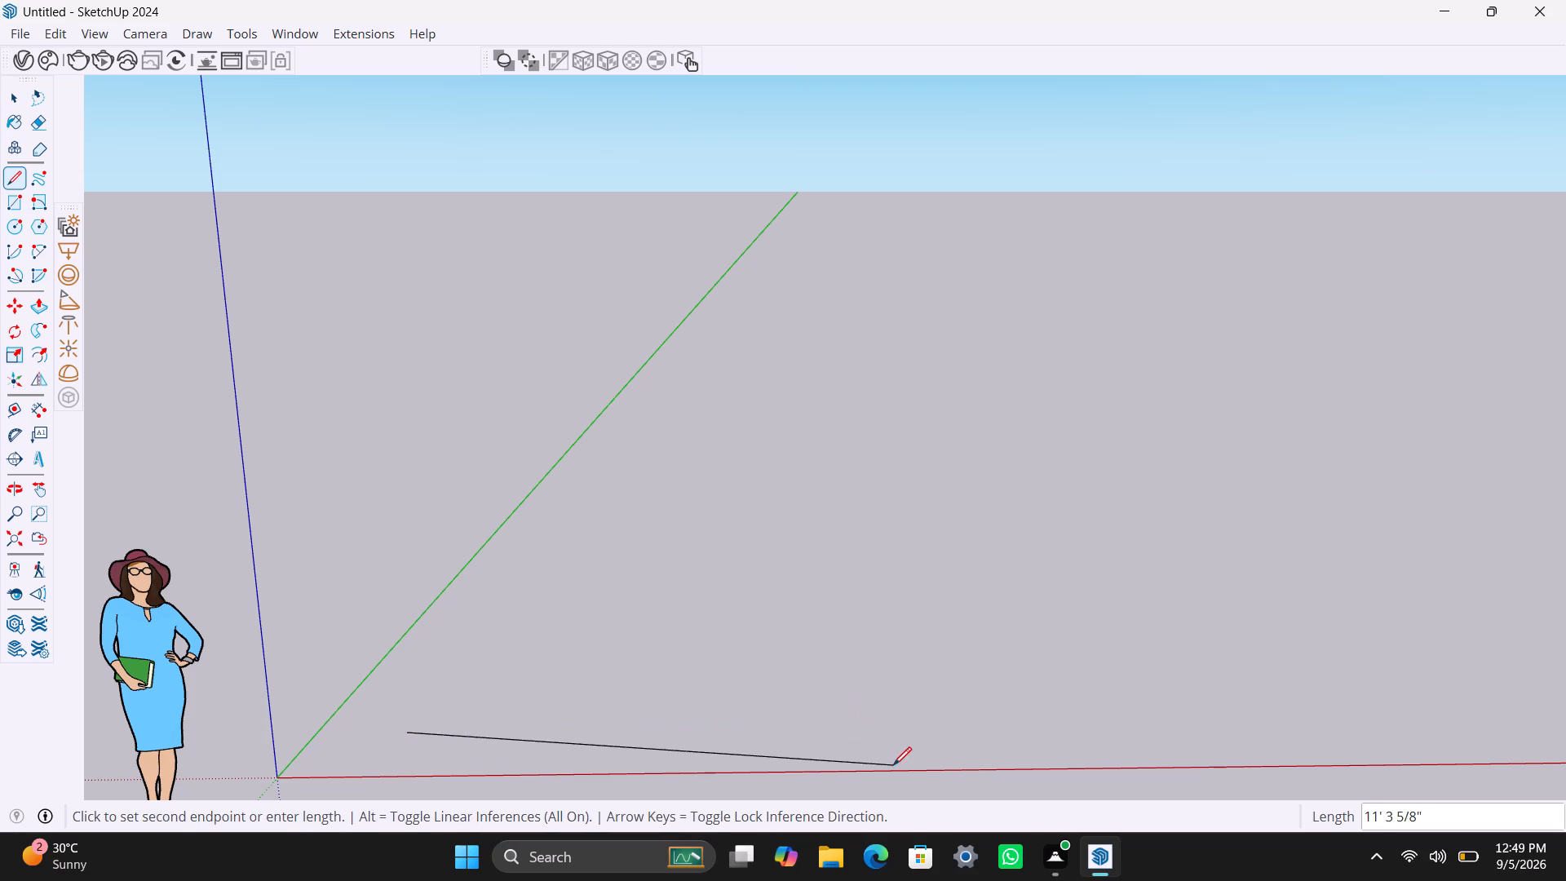
{"action": "type", "text": "35'"}
{"action": "key", "text": "ctrl+z"}
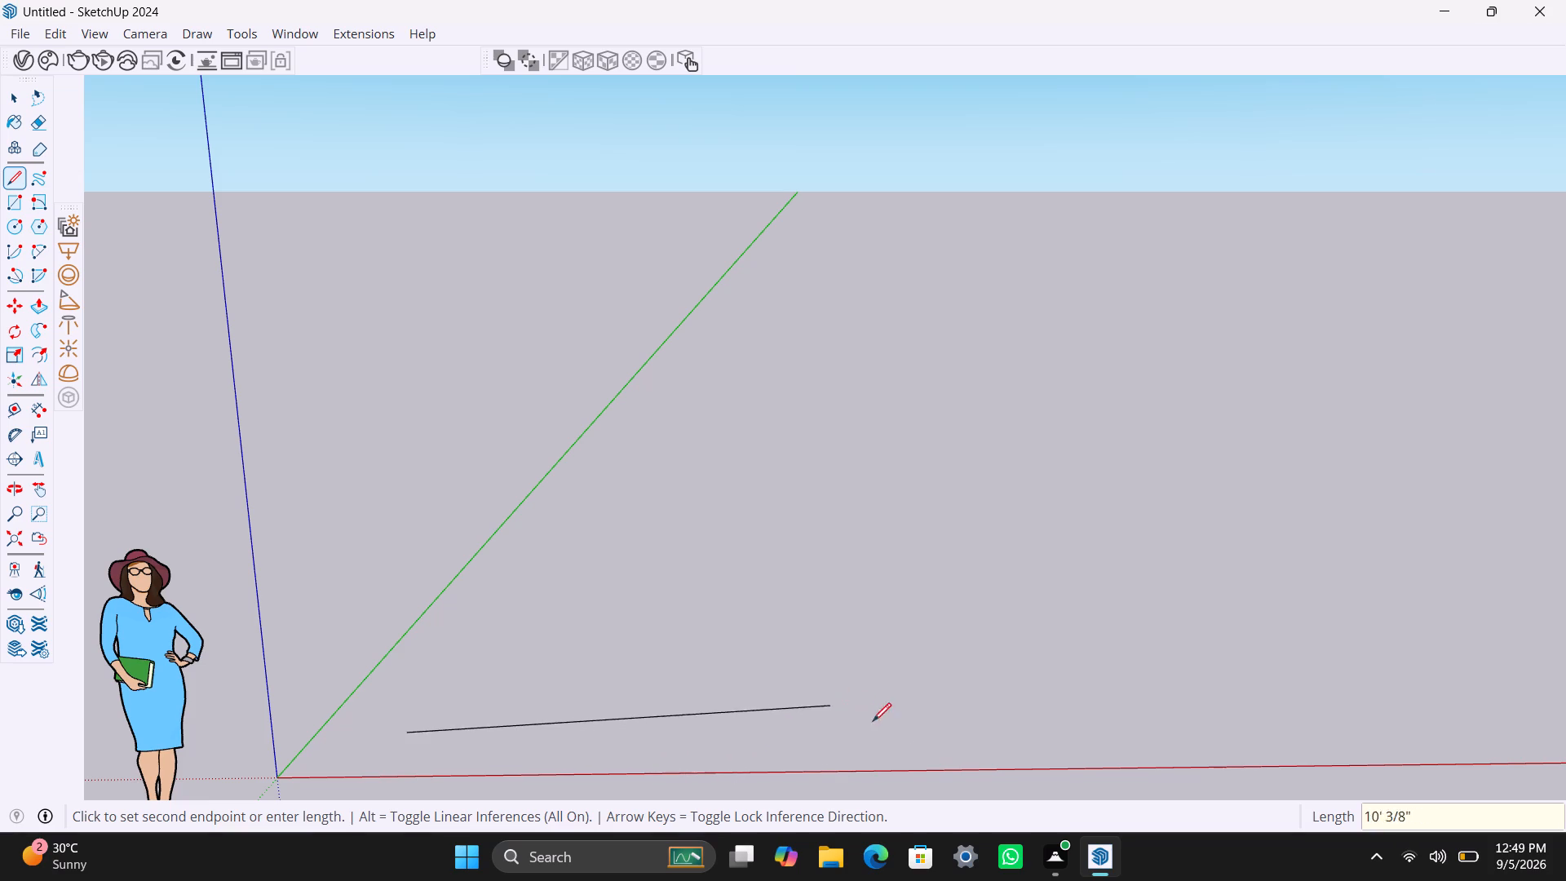
{"action": "key", "text": "3"}
{"action": "type", "text": "5'"}
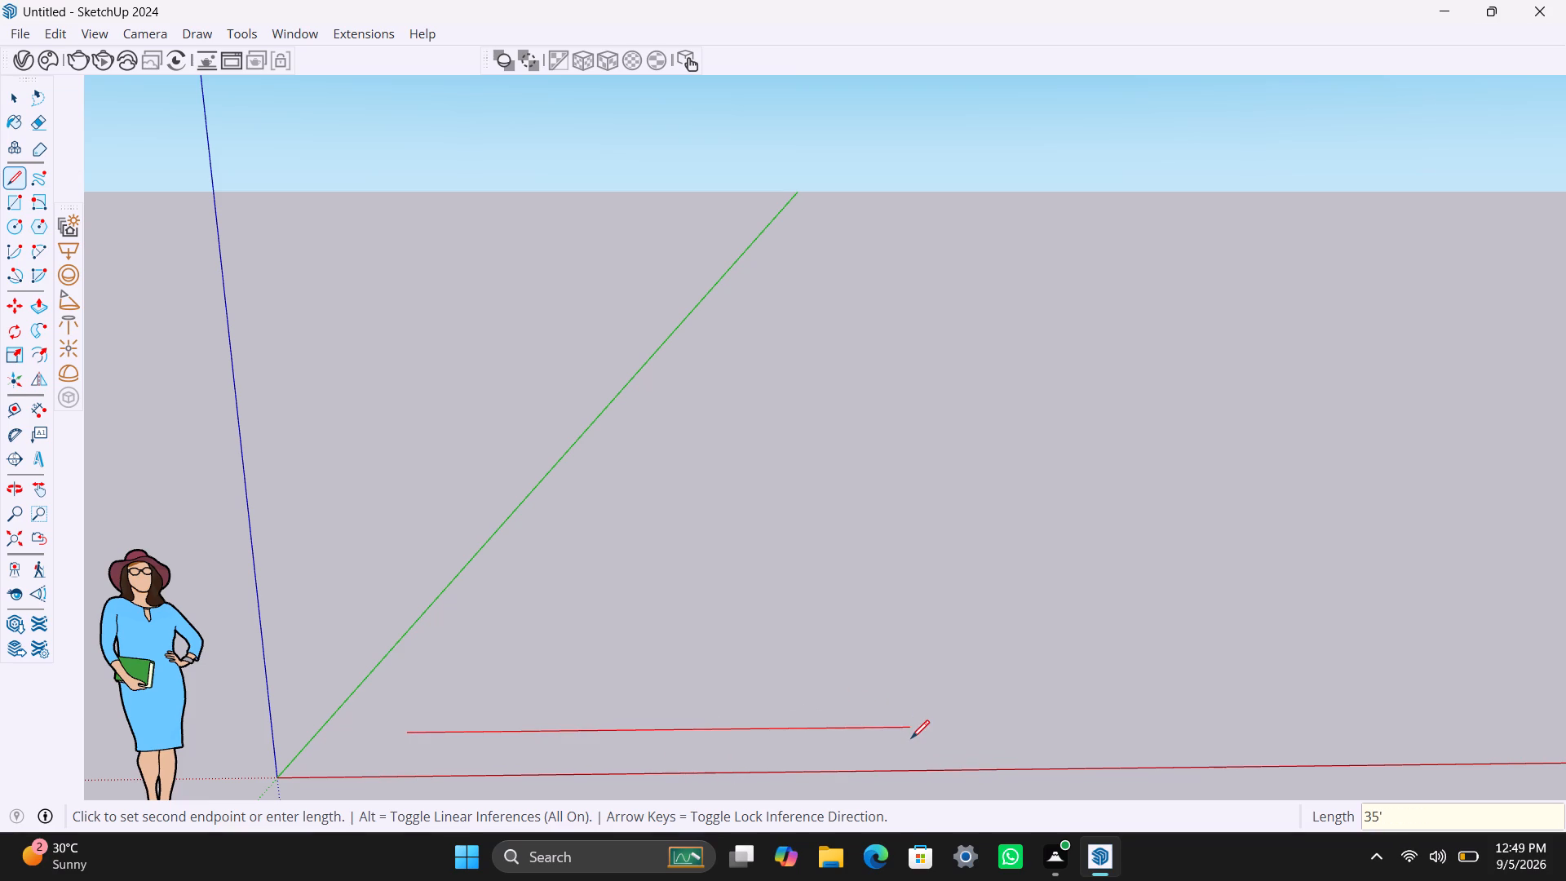
{"action": "key", "text": "Return"}
{"action": "left_click", "coordinate": [936, 688]}
{"action": "scroll", "coordinate": [936, 688], "scroll_direction": "down", "scroll_amount": 7}
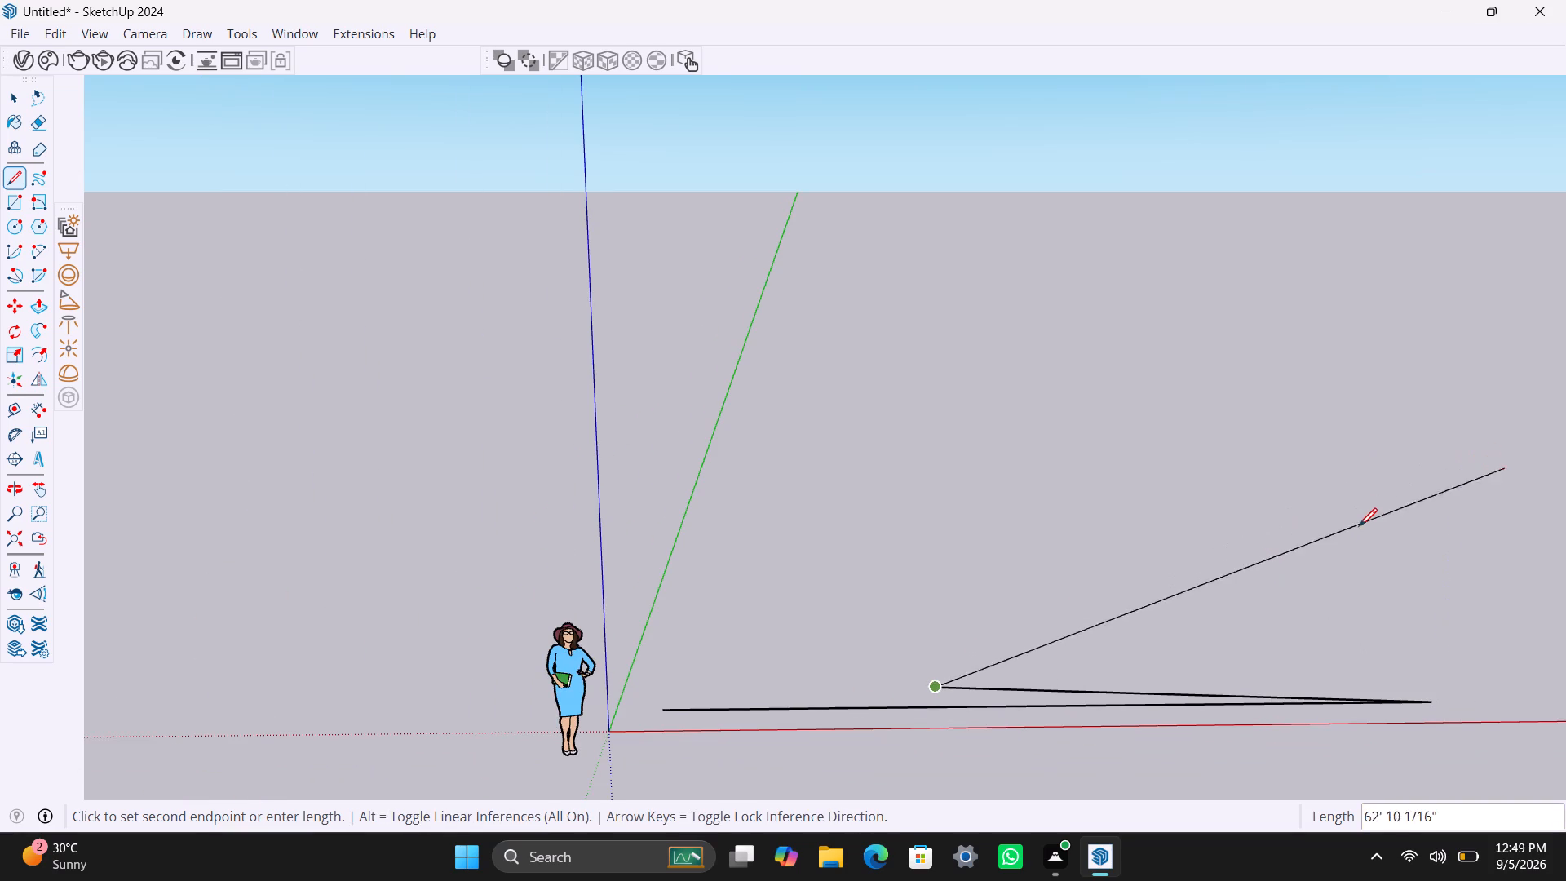
{"action": "key", "text": "Escape"}
{"action": "key", "text": "ctrl+z"}
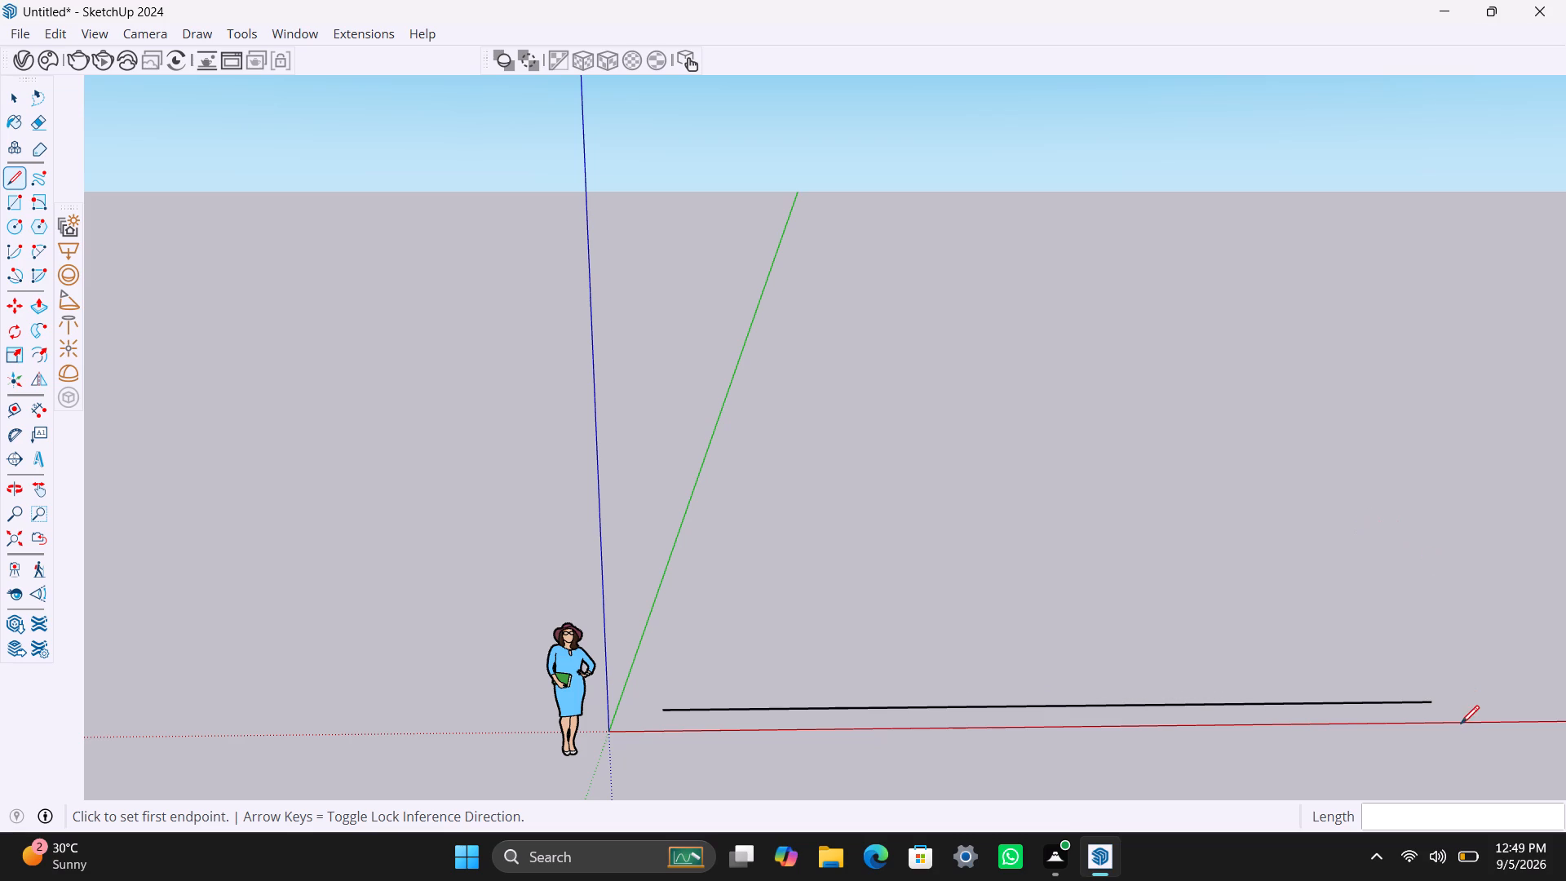
Draw the remaining outline edges of 45', 35' and 45' along the axes, closing the rectangle at its starting corner.
{"action": "left_click", "coordinate": [1431, 700]}
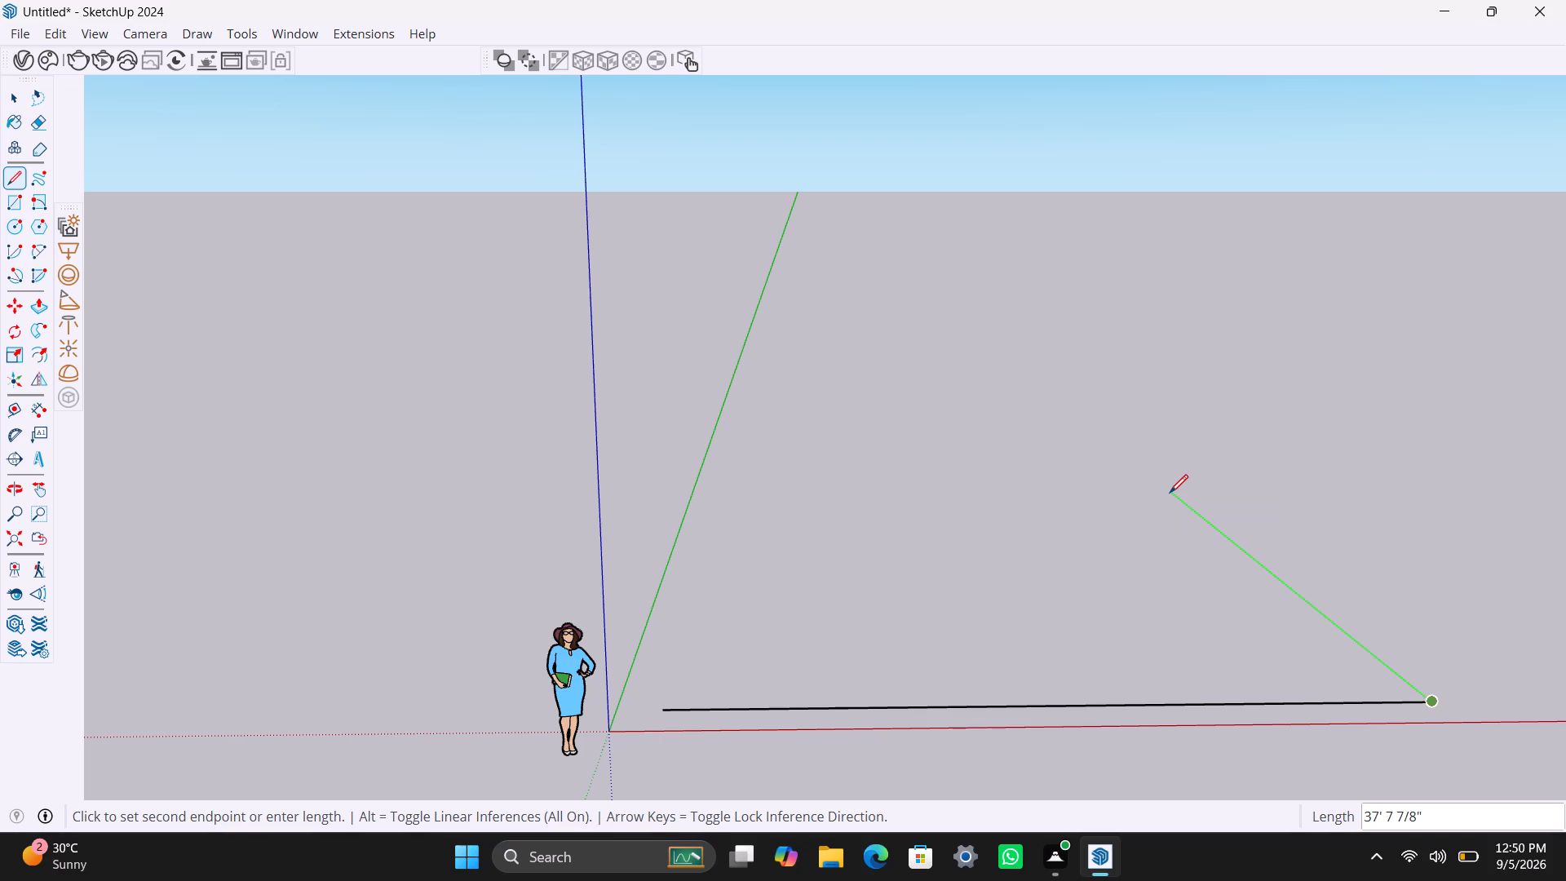
{"action": "type", "text": "45'"}
{"action": "key", "text": "Return"}
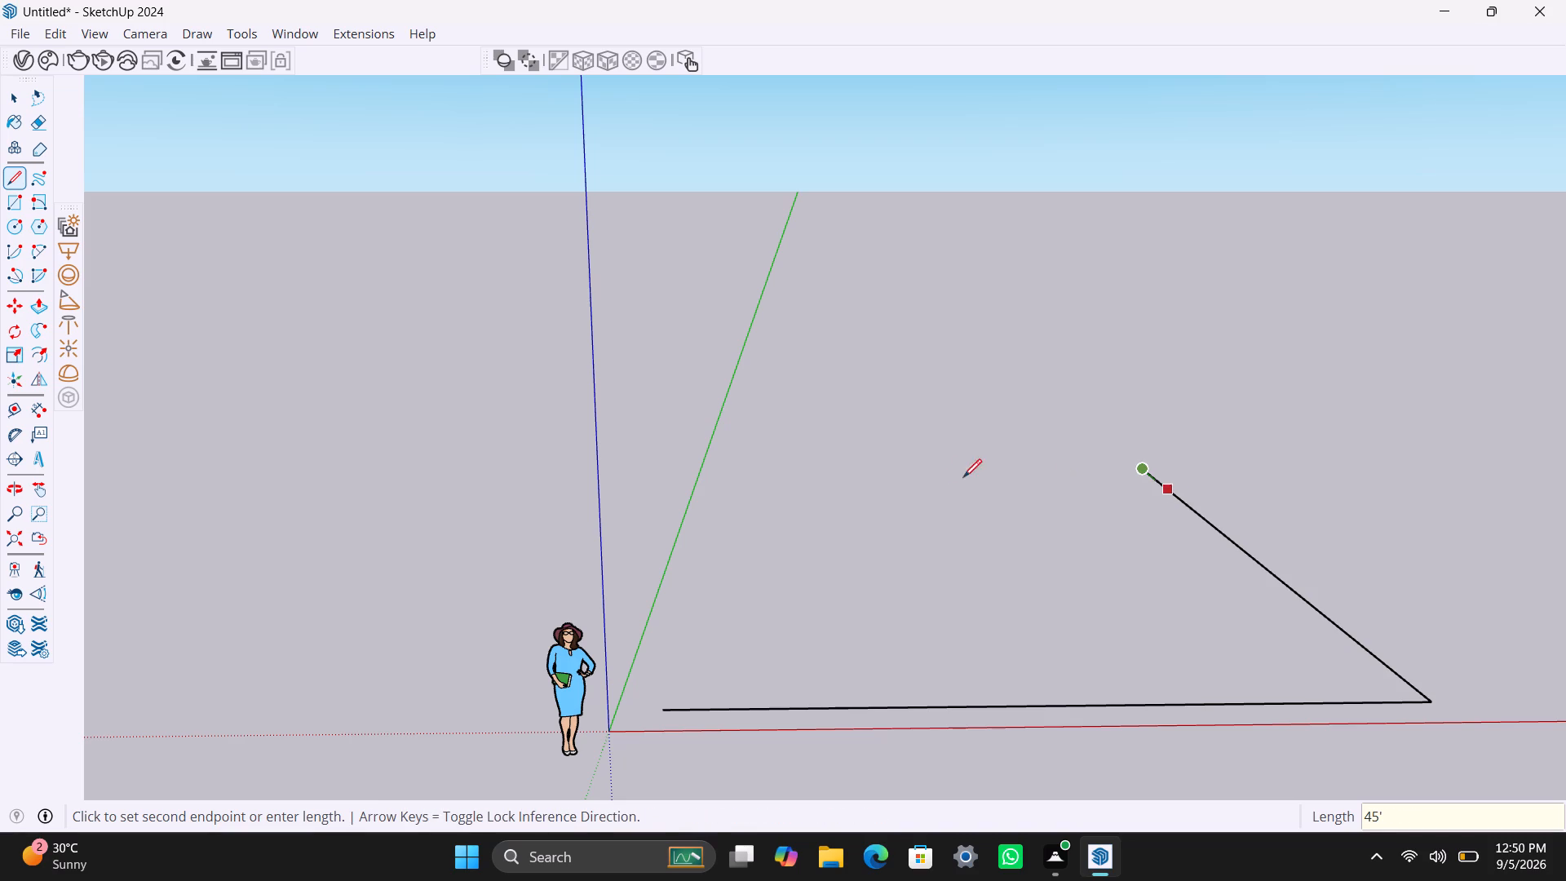
{"action": "type", "text": "35'"}
{"action": "key", "text": "Return"}
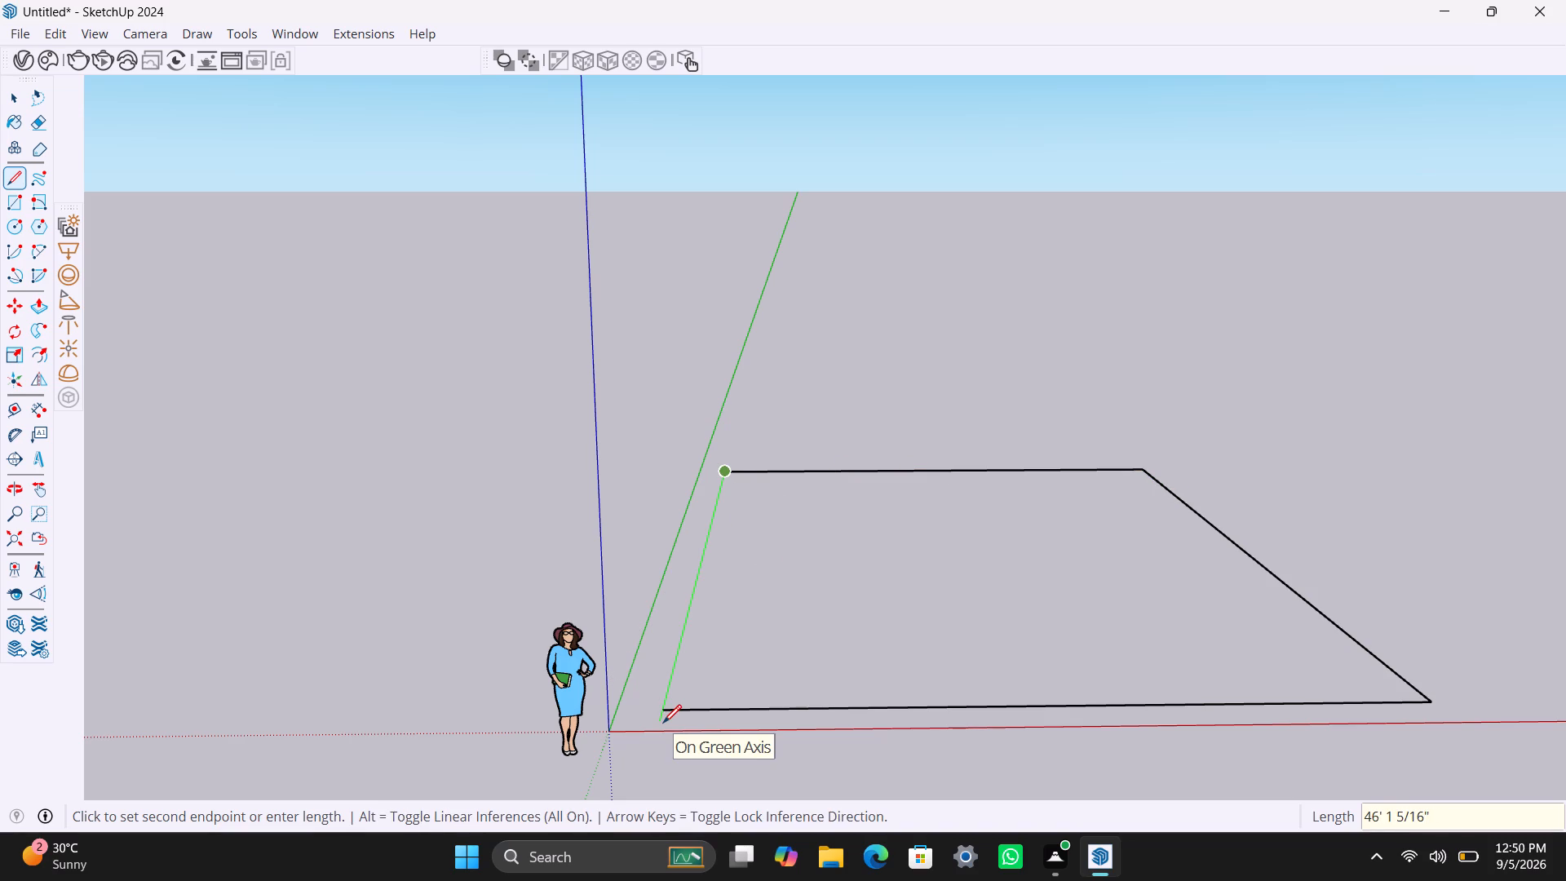
{"action": "type", "text": "45'"}
{"action": "key", "text": "Return"}
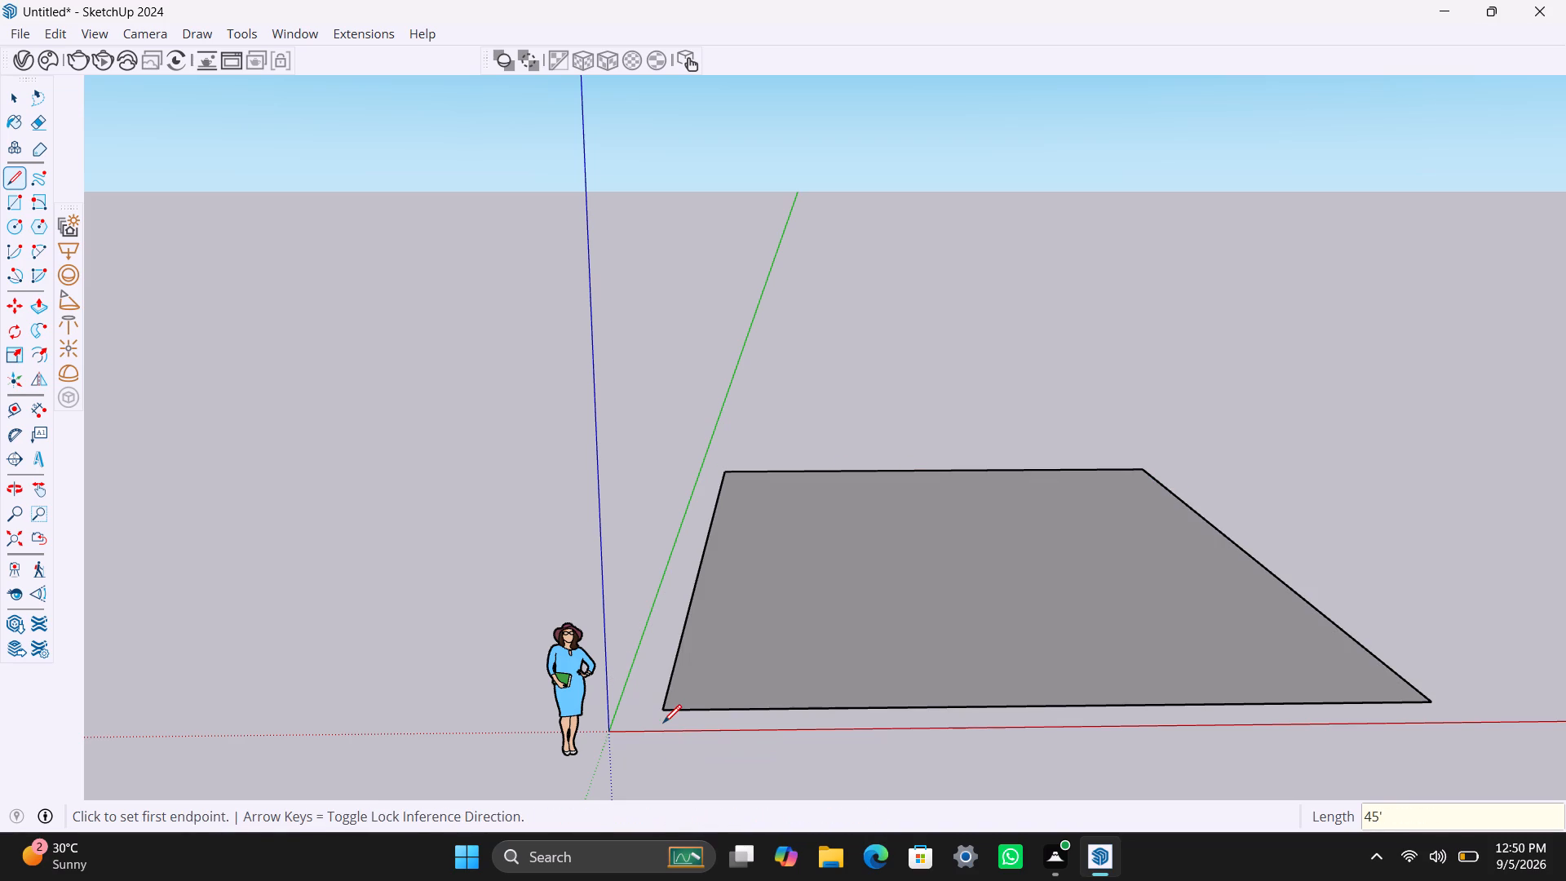
{"action": "key", "text": "Escape"}
Group the rectangular face together with its edges, and open the group for editing.
{"action": "scroll", "coordinate": [800, 406], "scroll_direction": "down", "scroll_amount": 4}
{"action": "middle_click_drag", "start_coordinate": [816, 449], "coordinate": [692, 722]}
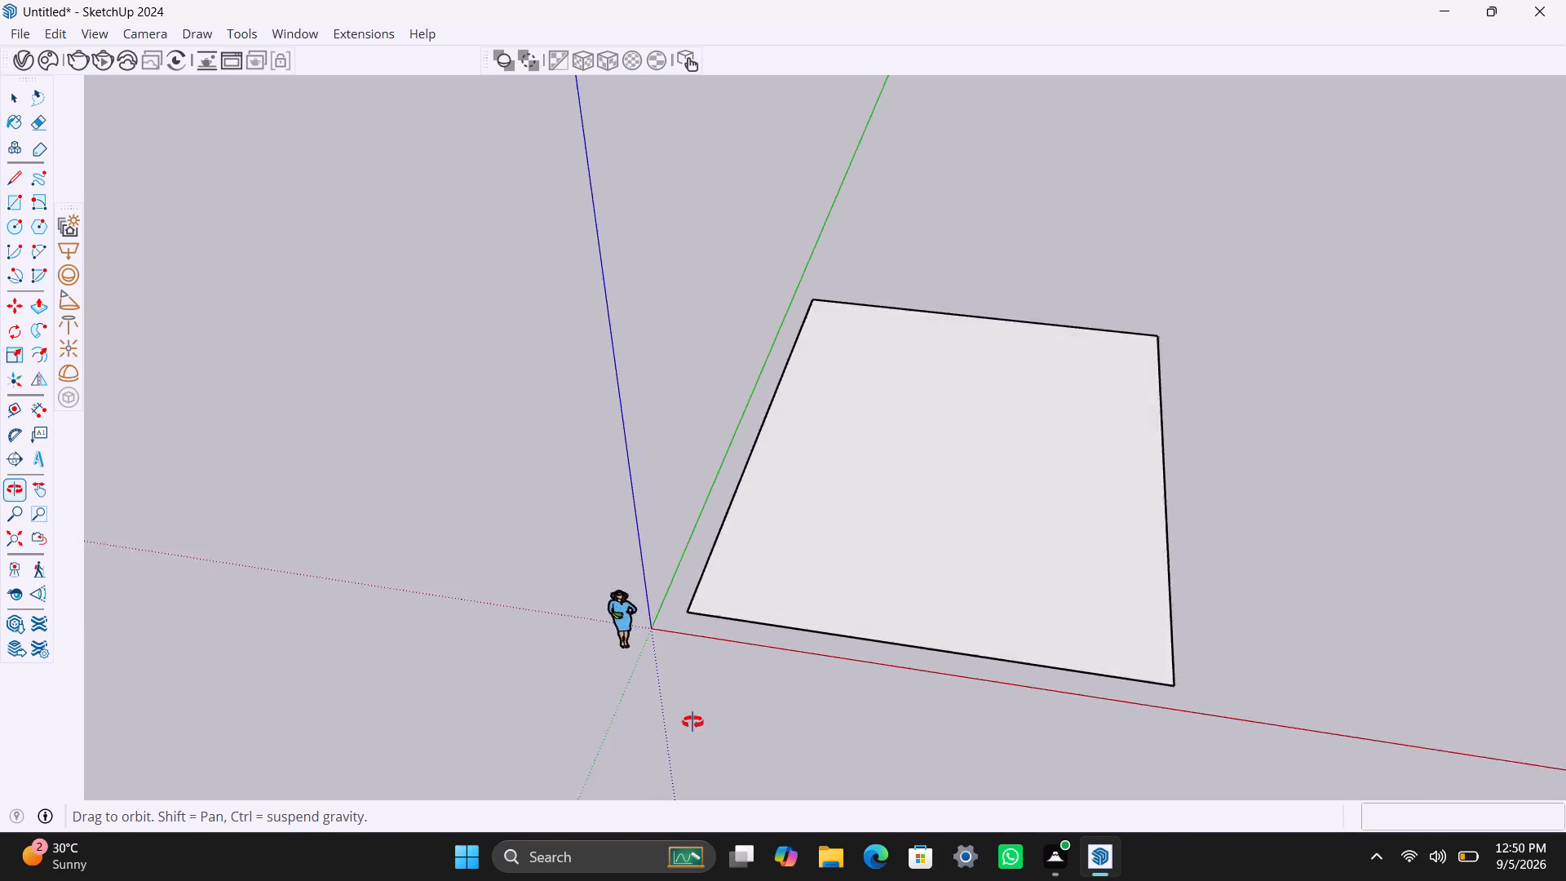
{"action": "middle_click_drag", "start_coordinate": [692, 722], "coordinate": [701, 863]}
{"action": "scroll", "coordinate": [845, 517], "scroll_direction": "down", "scroll_amount": 3}
{"action": "middle_click_drag", "start_coordinate": [736, 588], "coordinate": [745, 700]}
{"action": "key", "text": "Escape"}
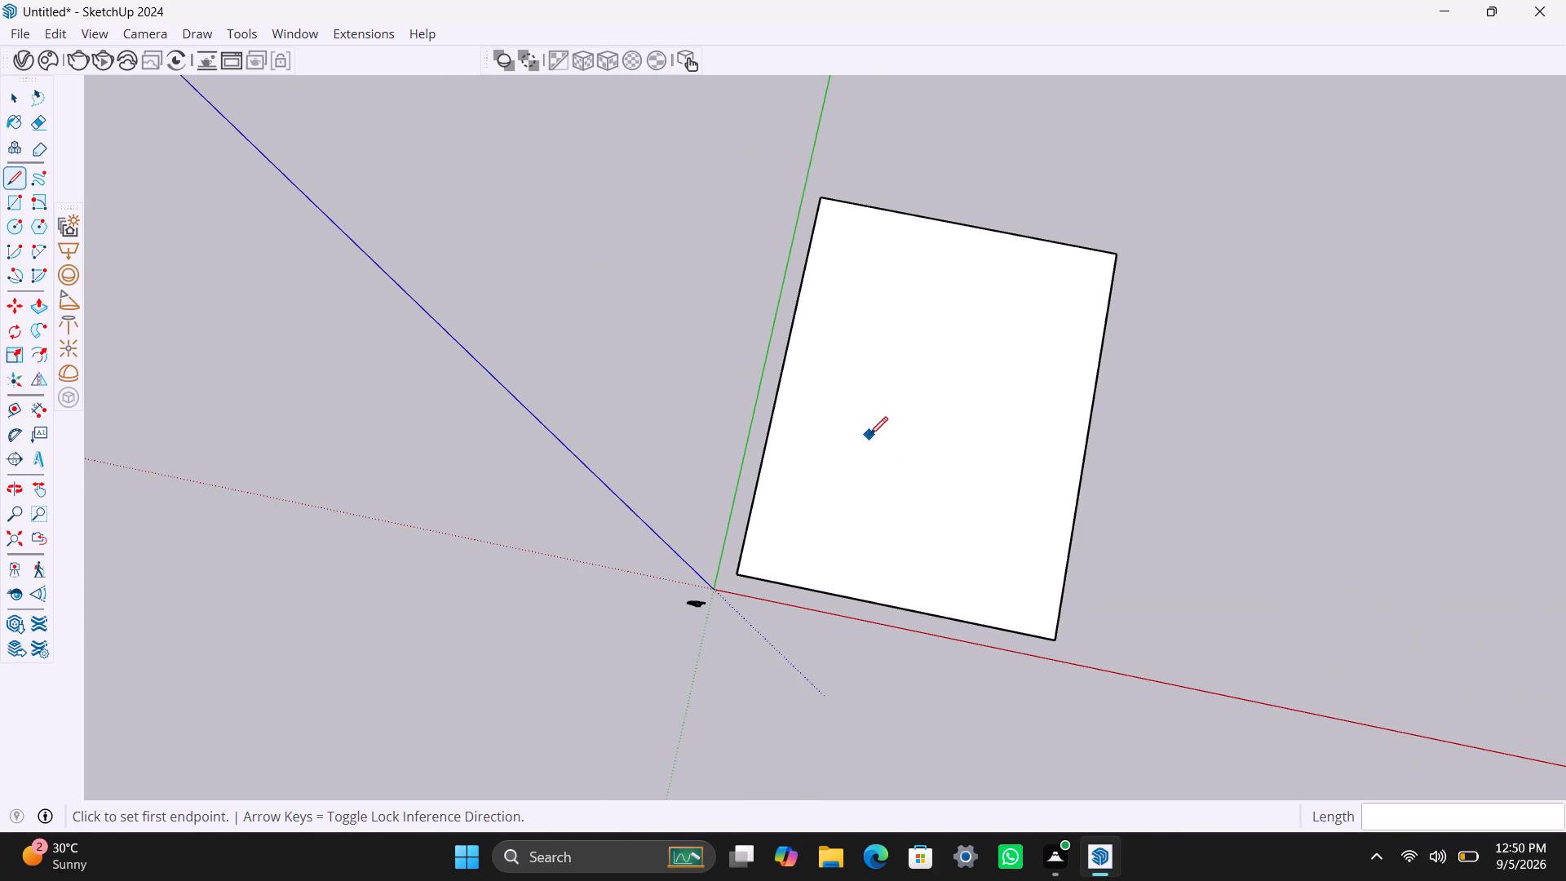
{"action": "key", "text": "space"}
{"action": "double_click", "coordinate": [869, 433]}
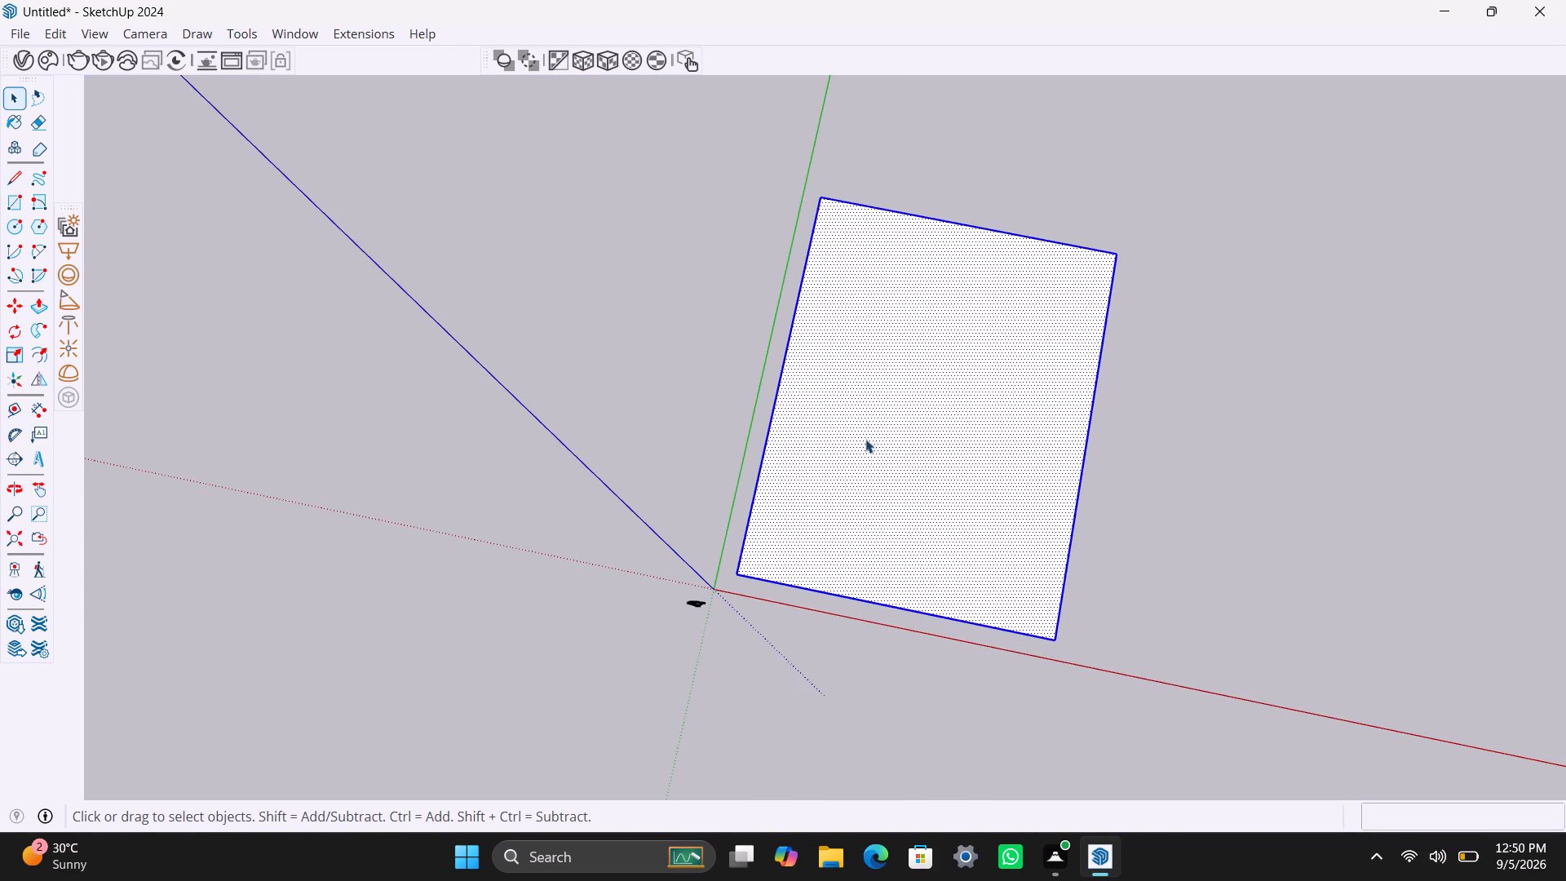
{"action": "right_click", "coordinate": [866, 437]}
{"action": "left_click", "coordinate": [968, 609]}
{"action": "triple_click", "coordinate": [945, 422]}
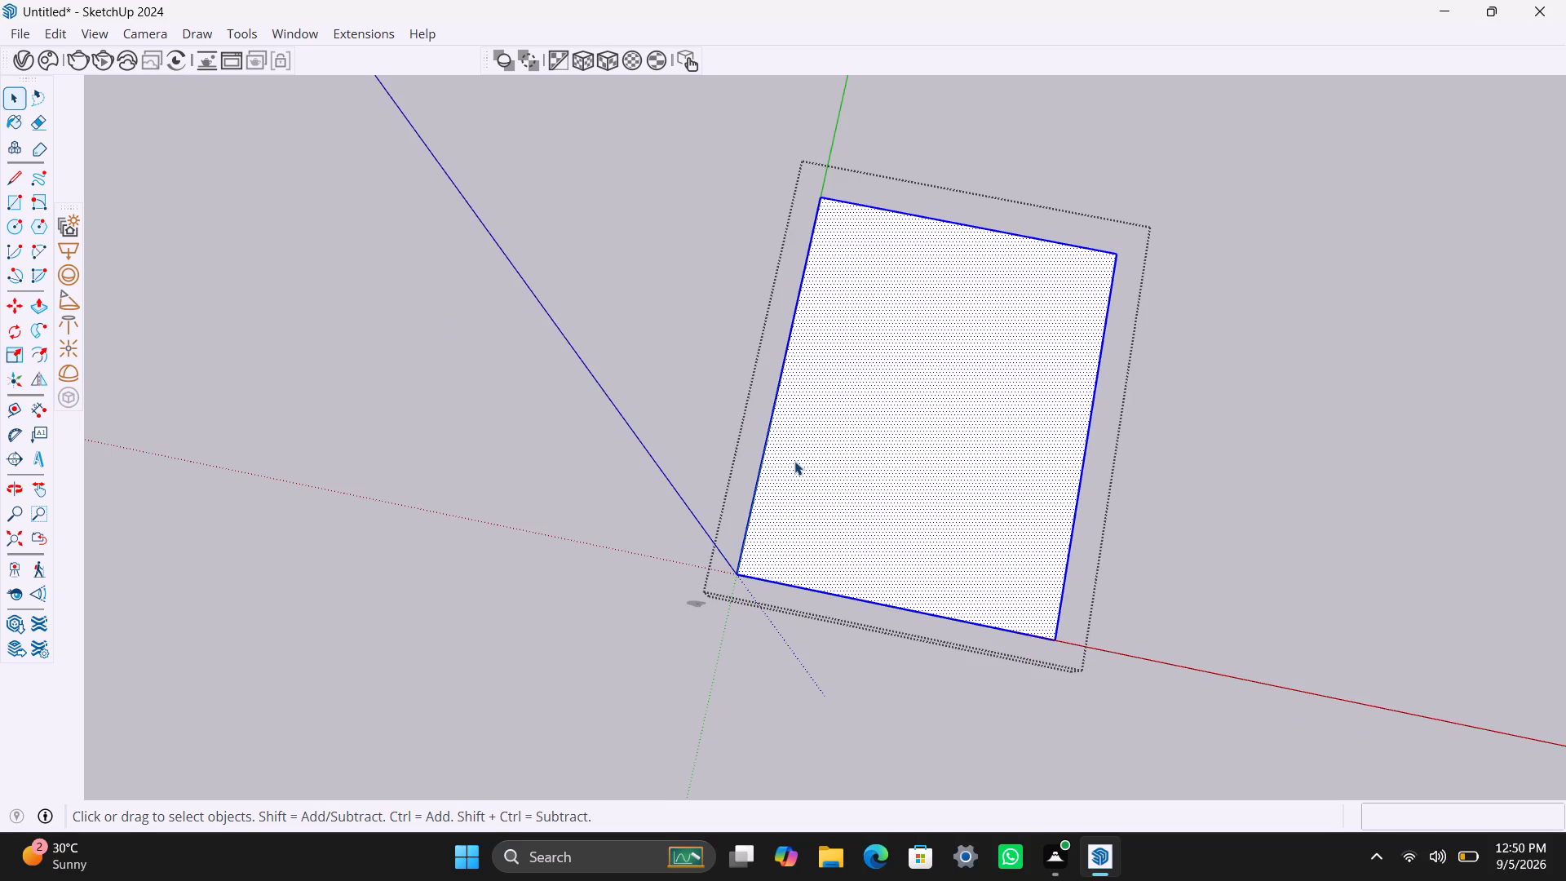
Offset the rectangle's outline 9" inward to form the outer wall thickness.
{"action": "key", "text": "f"}
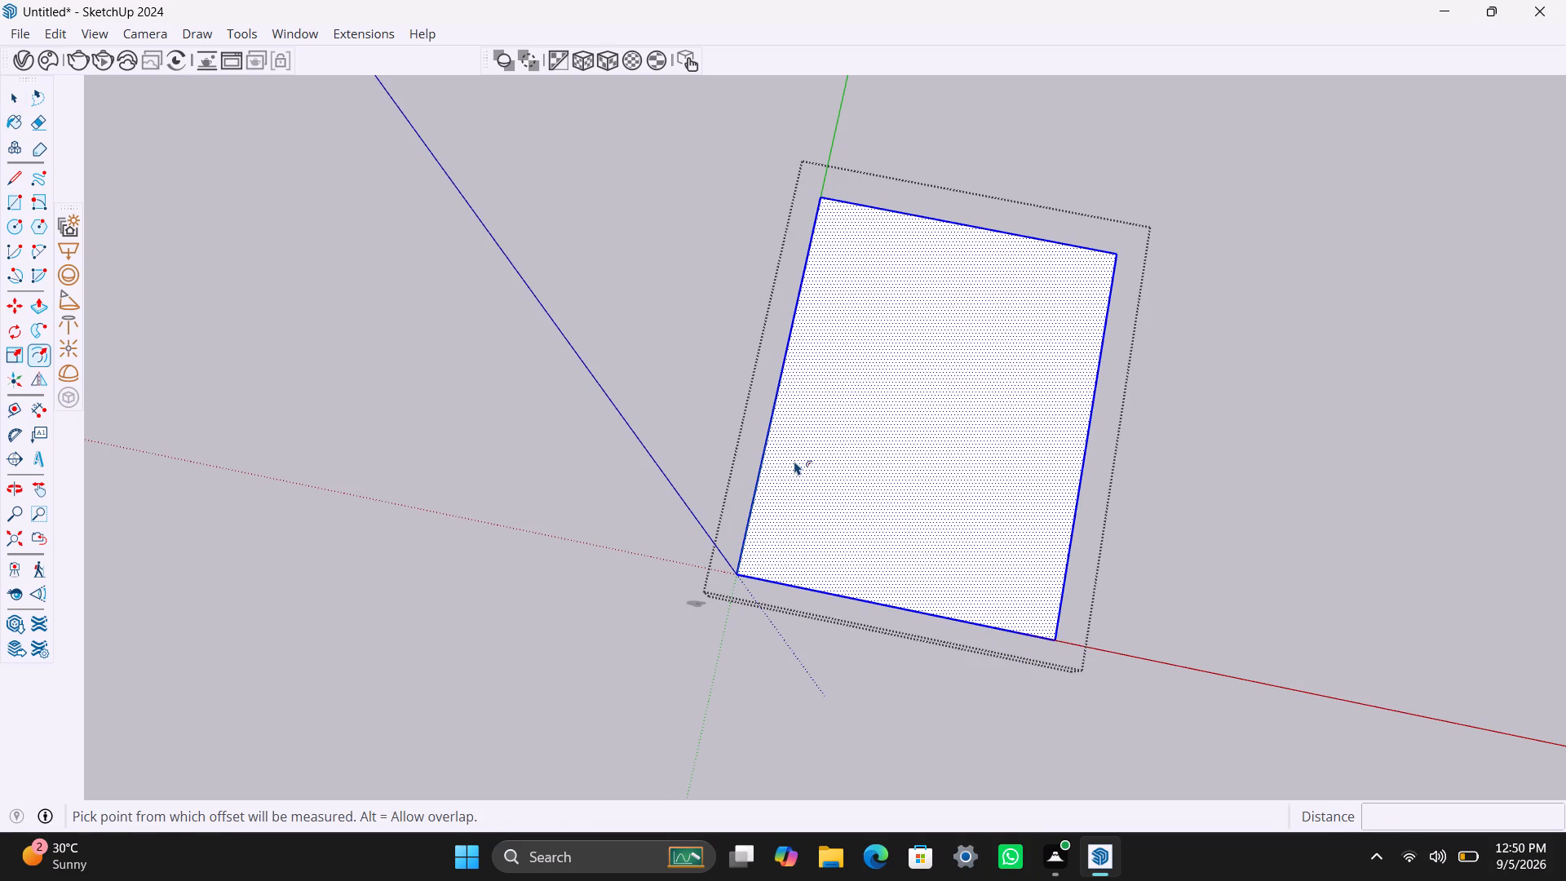
{"action": "left_click", "coordinate": [794, 461]}
{"action": "type", "text": "9\""}
{"action": "key", "text": "Return"}
{"action": "key", "text": "Escape"}
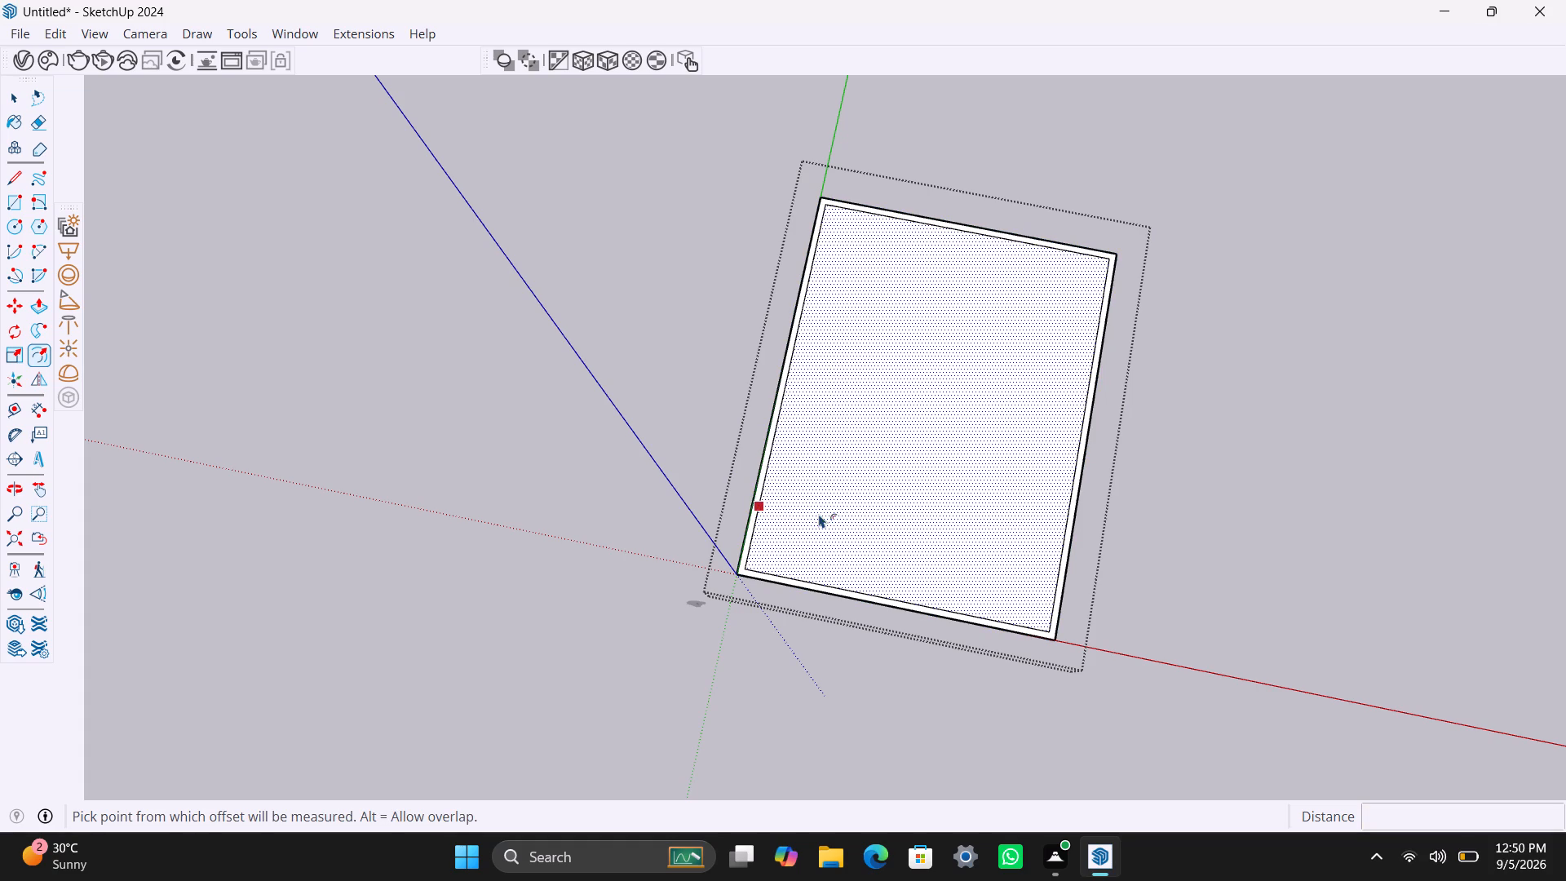
{"action": "key", "text": "Escape"}
{"action": "key", "text": "Escape"}
{"action": "left_click", "coordinate": [829, 503]}
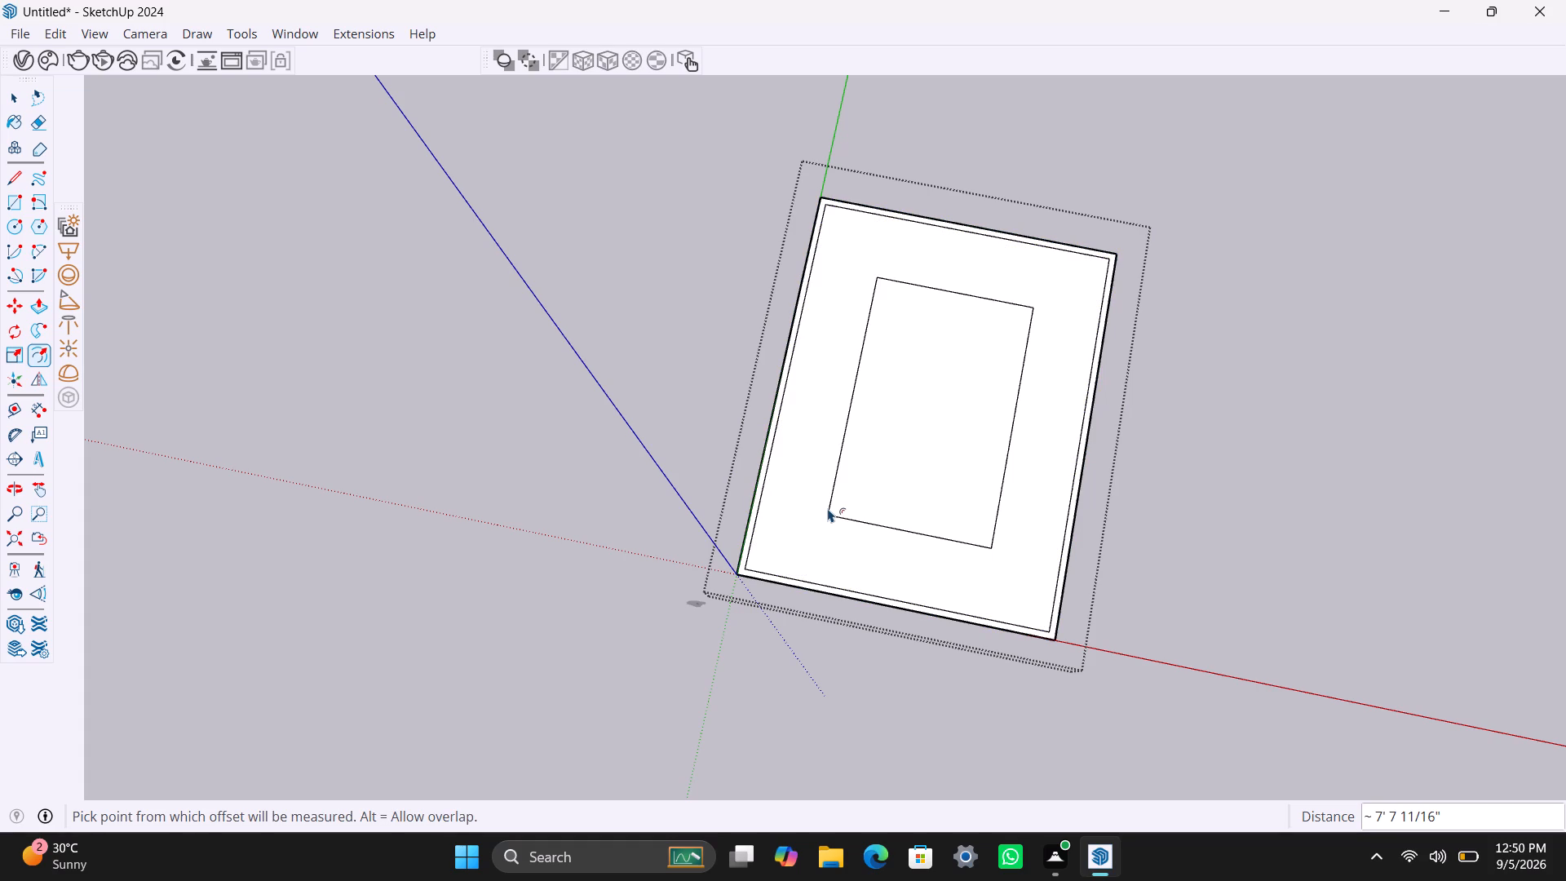
{"action": "key", "text": "ctrl+z"}
Leave the Offset tool and close the outline group.
{"action": "left_click", "coordinate": [1219, 532]}
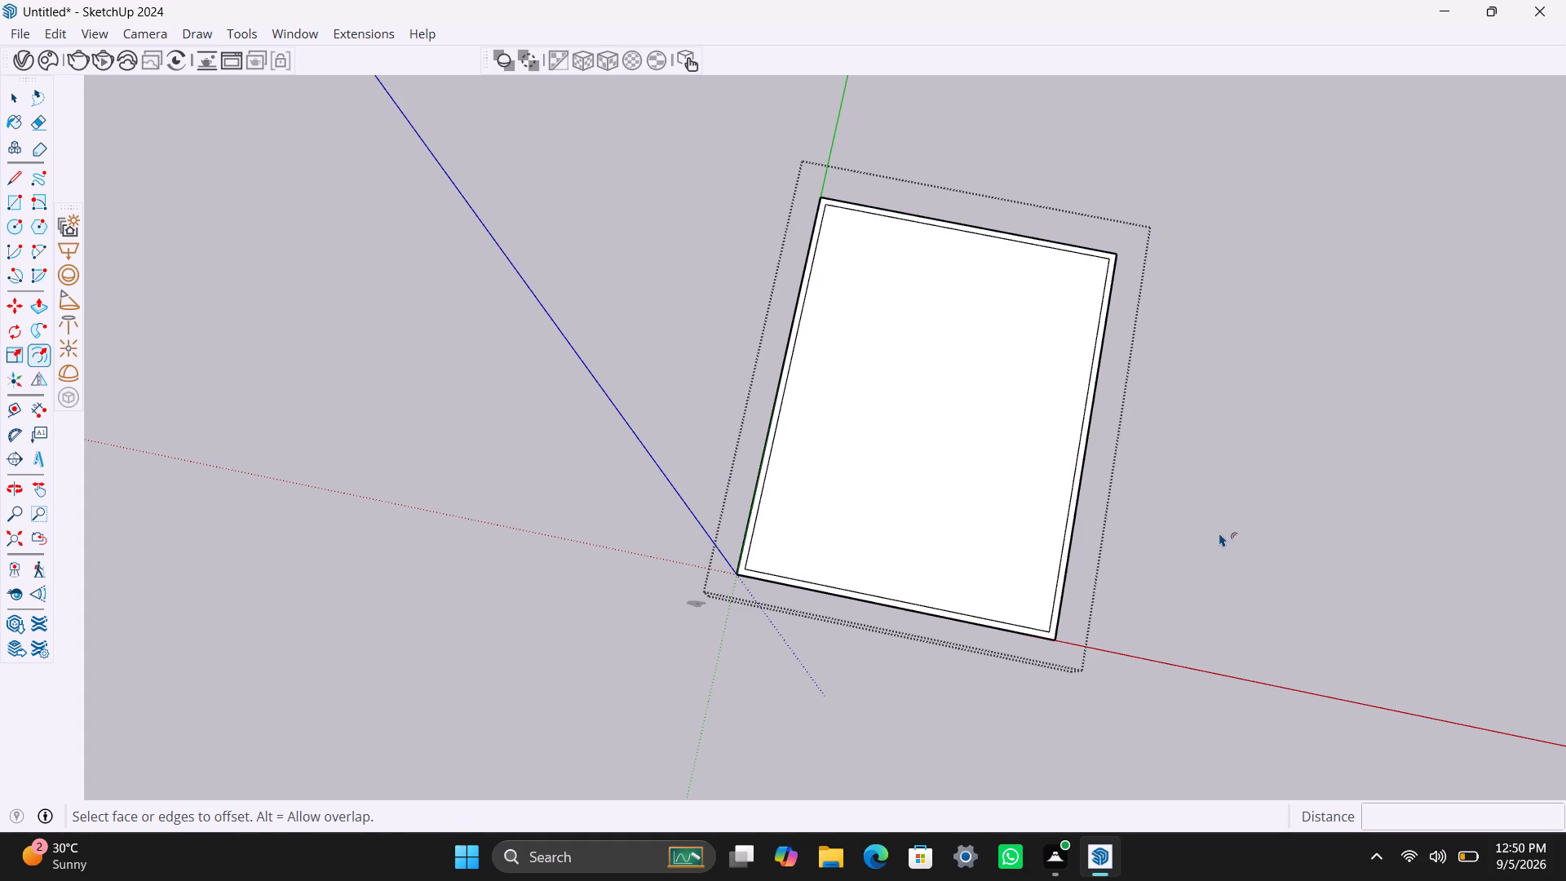
{"action": "key", "text": "Escape"}
{"action": "left_click", "coordinate": [1219, 533]}
{"action": "left_click", "coordinate": [1219, 533]}
{"action": "key", "text": "Escape"}
{"action": "key", "text": "Escape"}
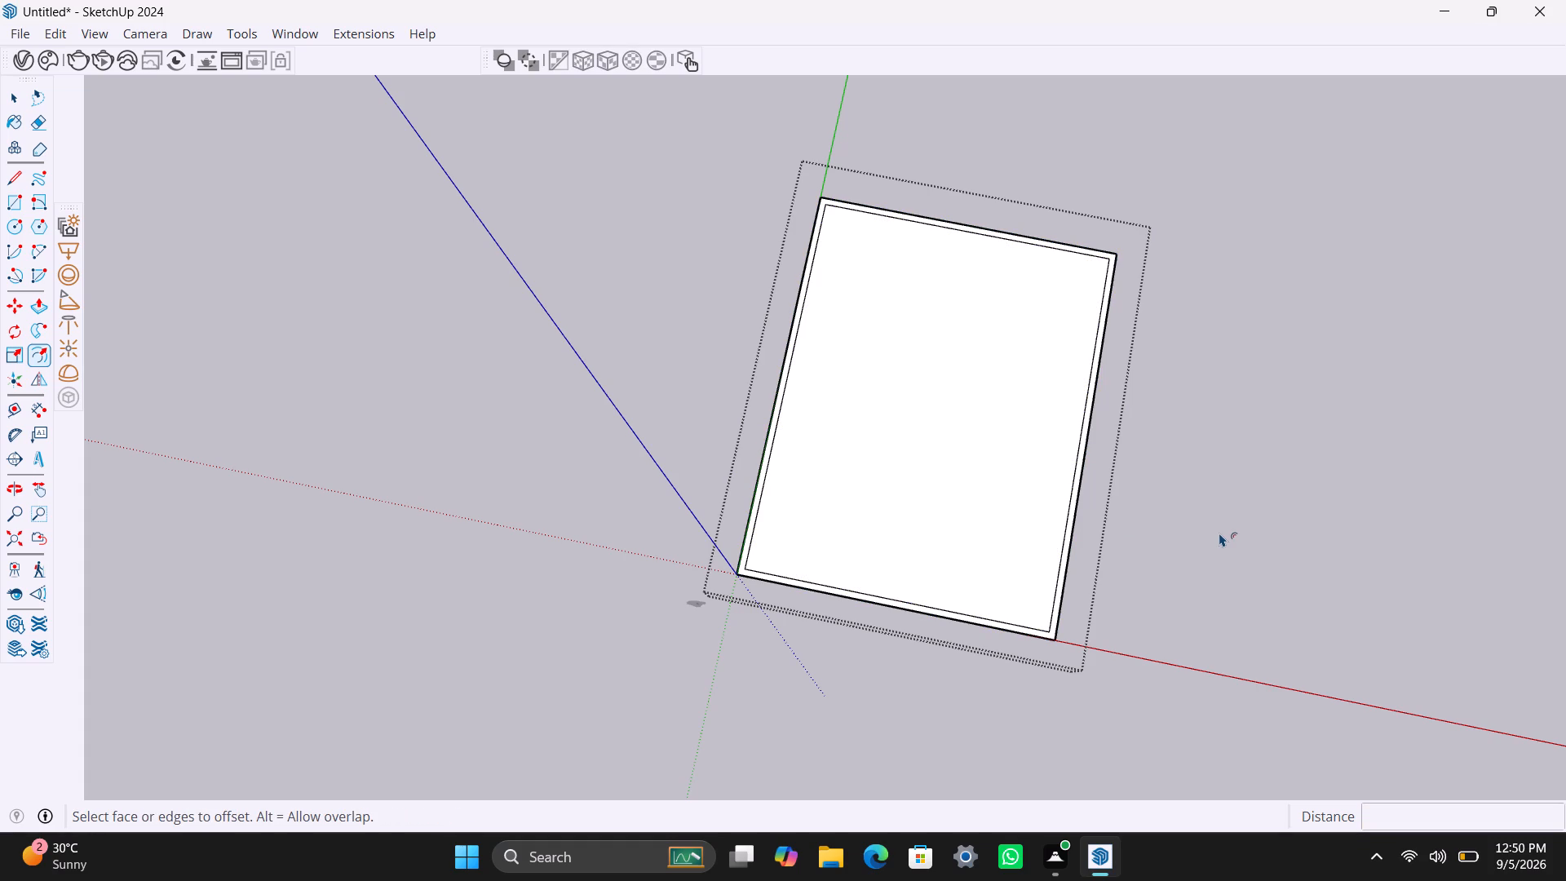
{"action": "key", "text": "Escape"}
{"action": "triple_click", "coordinate": [1219, 533]}
{"action": "left_click", "coordinate": [1221, 538]}
{"action": "key", "text": "space"}
{"action": "key", "text": "space"}
{"action": "key", "text": "space"}
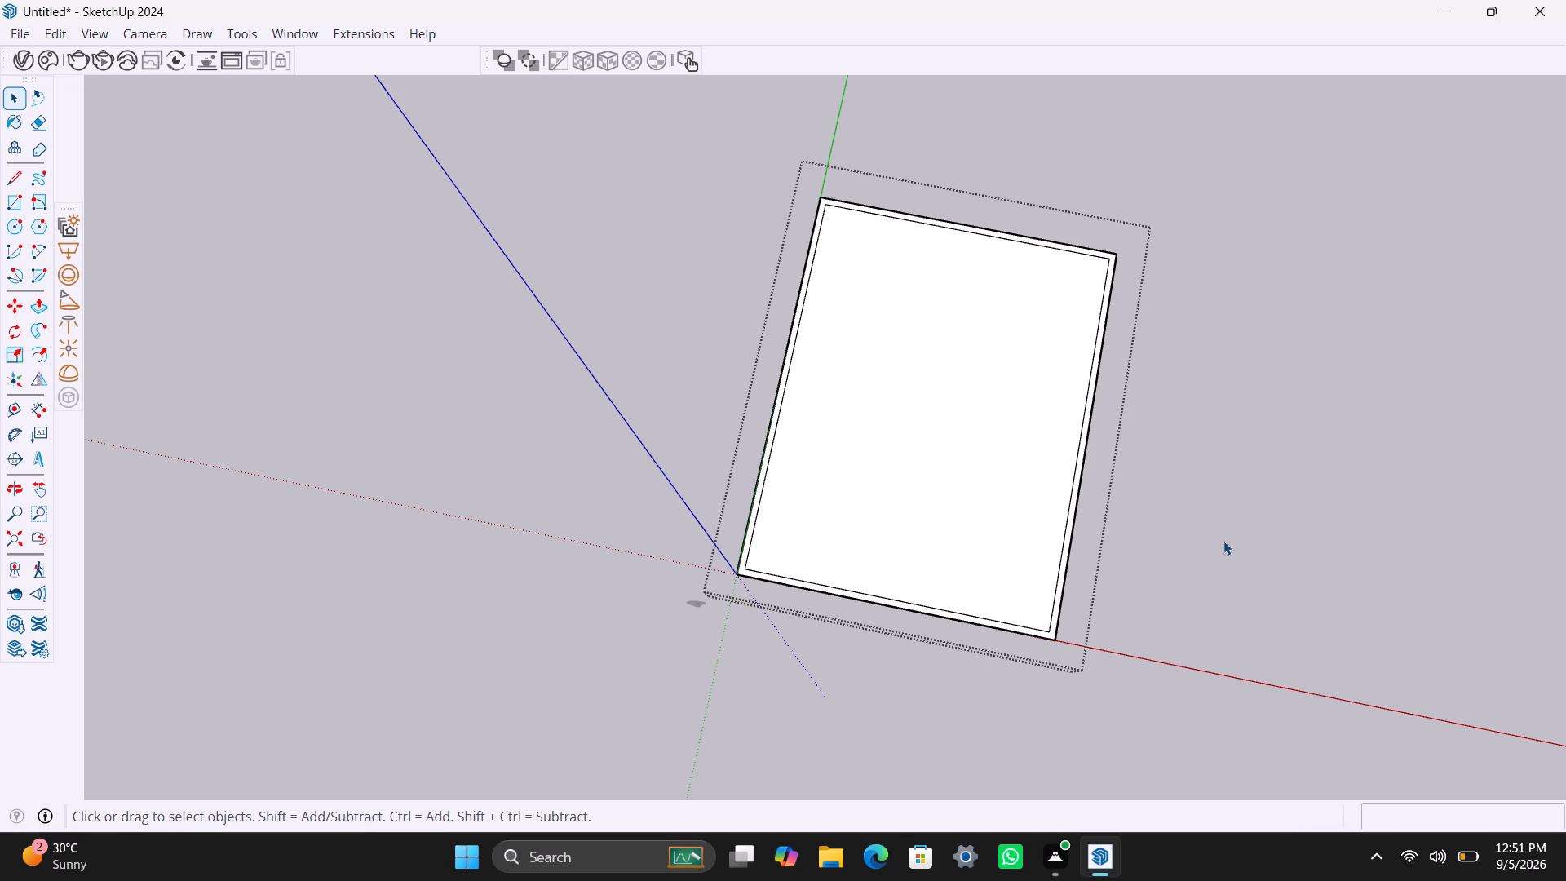
{"action": "key", "text": "Escape"}
{"action": "key", "text": "Escape"}
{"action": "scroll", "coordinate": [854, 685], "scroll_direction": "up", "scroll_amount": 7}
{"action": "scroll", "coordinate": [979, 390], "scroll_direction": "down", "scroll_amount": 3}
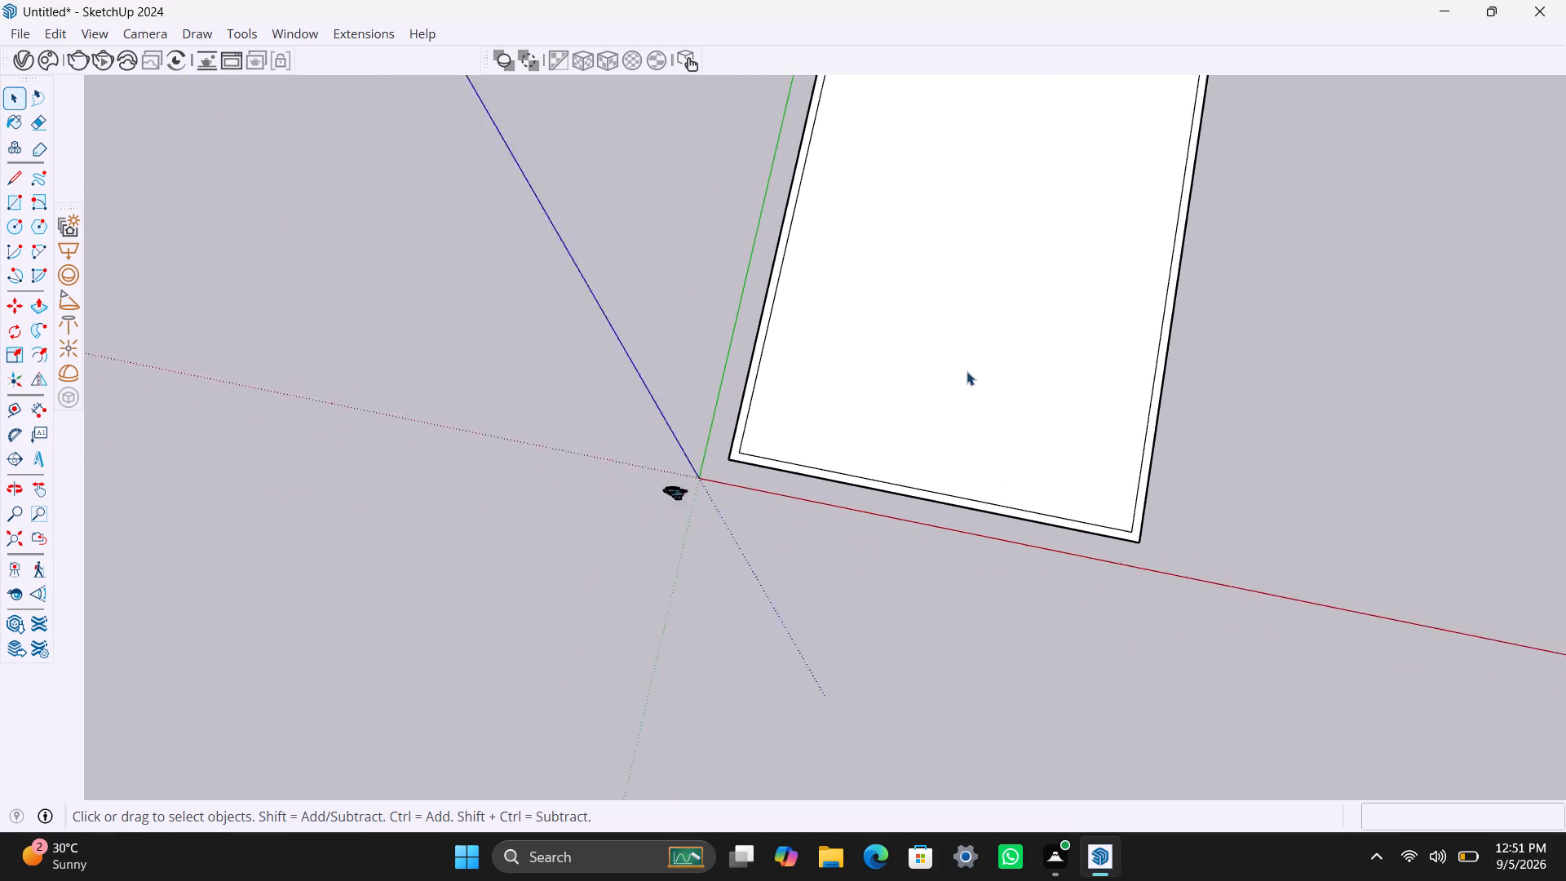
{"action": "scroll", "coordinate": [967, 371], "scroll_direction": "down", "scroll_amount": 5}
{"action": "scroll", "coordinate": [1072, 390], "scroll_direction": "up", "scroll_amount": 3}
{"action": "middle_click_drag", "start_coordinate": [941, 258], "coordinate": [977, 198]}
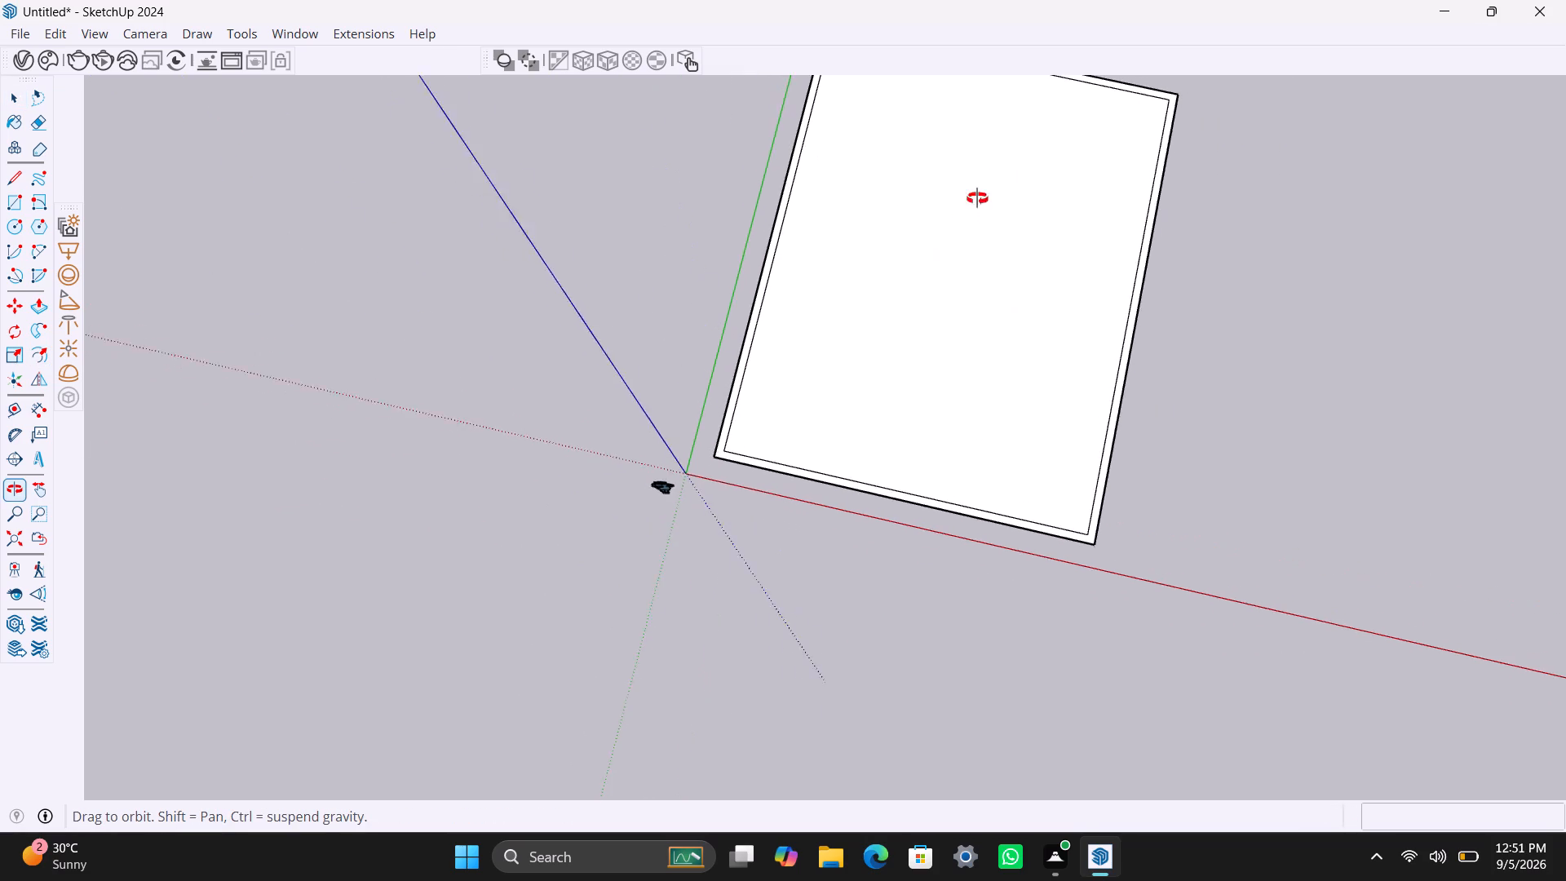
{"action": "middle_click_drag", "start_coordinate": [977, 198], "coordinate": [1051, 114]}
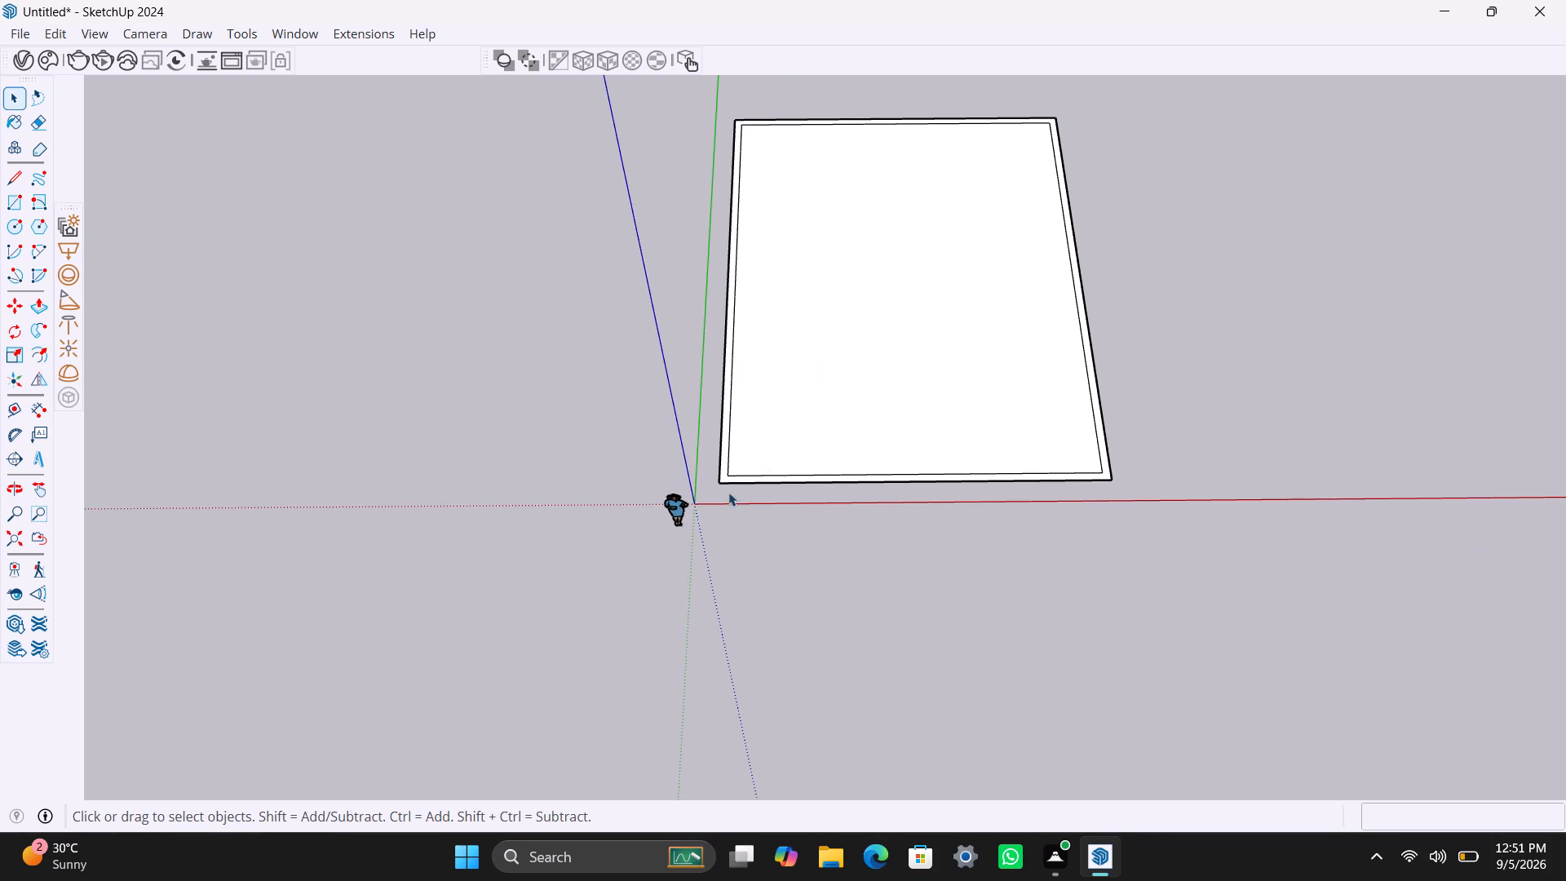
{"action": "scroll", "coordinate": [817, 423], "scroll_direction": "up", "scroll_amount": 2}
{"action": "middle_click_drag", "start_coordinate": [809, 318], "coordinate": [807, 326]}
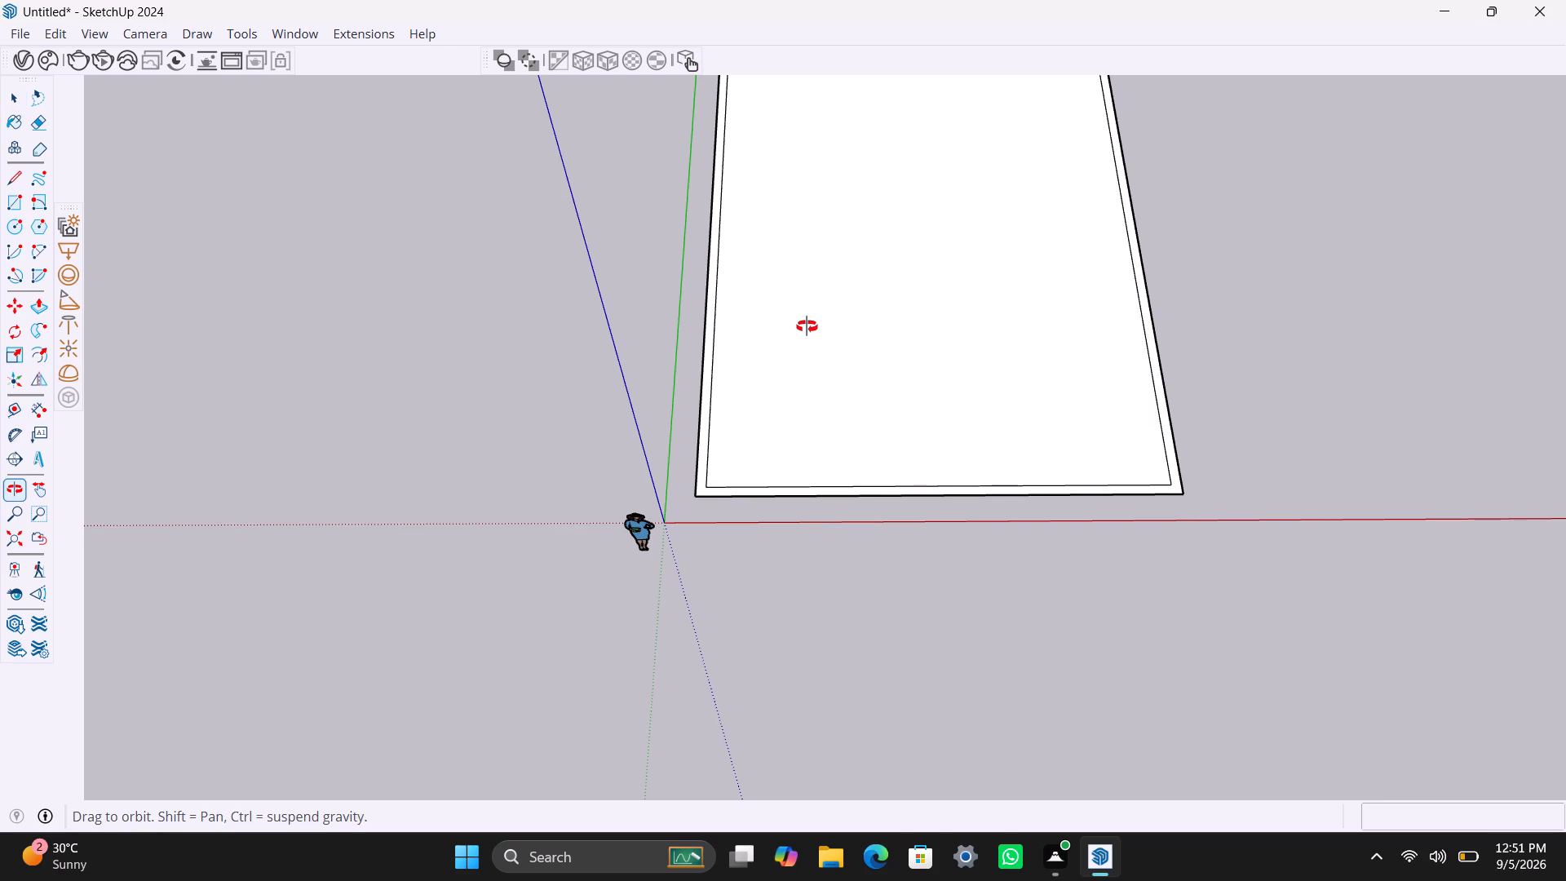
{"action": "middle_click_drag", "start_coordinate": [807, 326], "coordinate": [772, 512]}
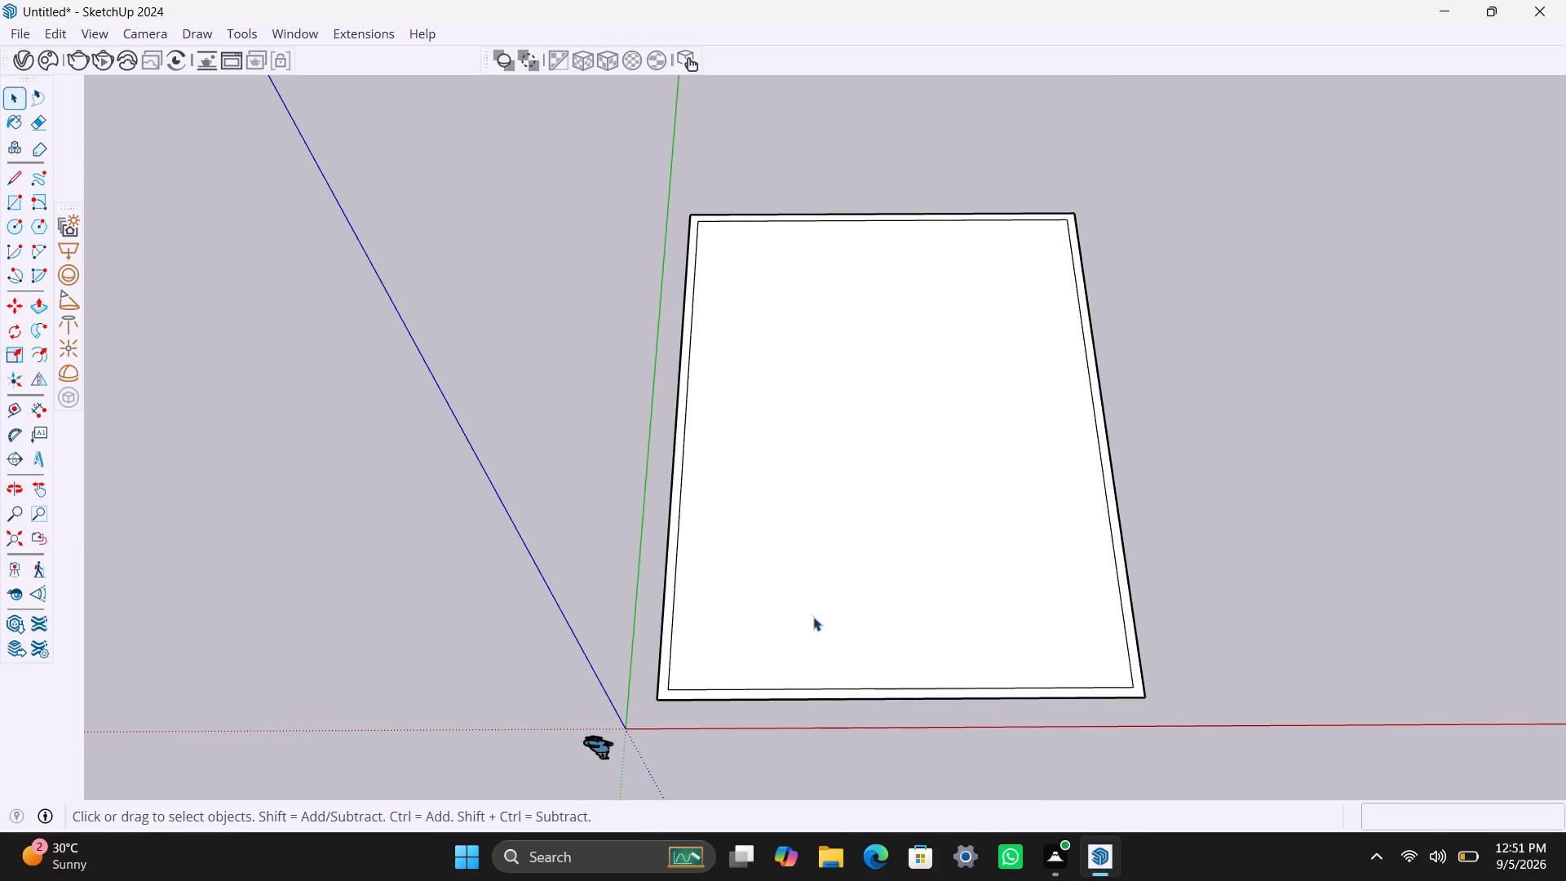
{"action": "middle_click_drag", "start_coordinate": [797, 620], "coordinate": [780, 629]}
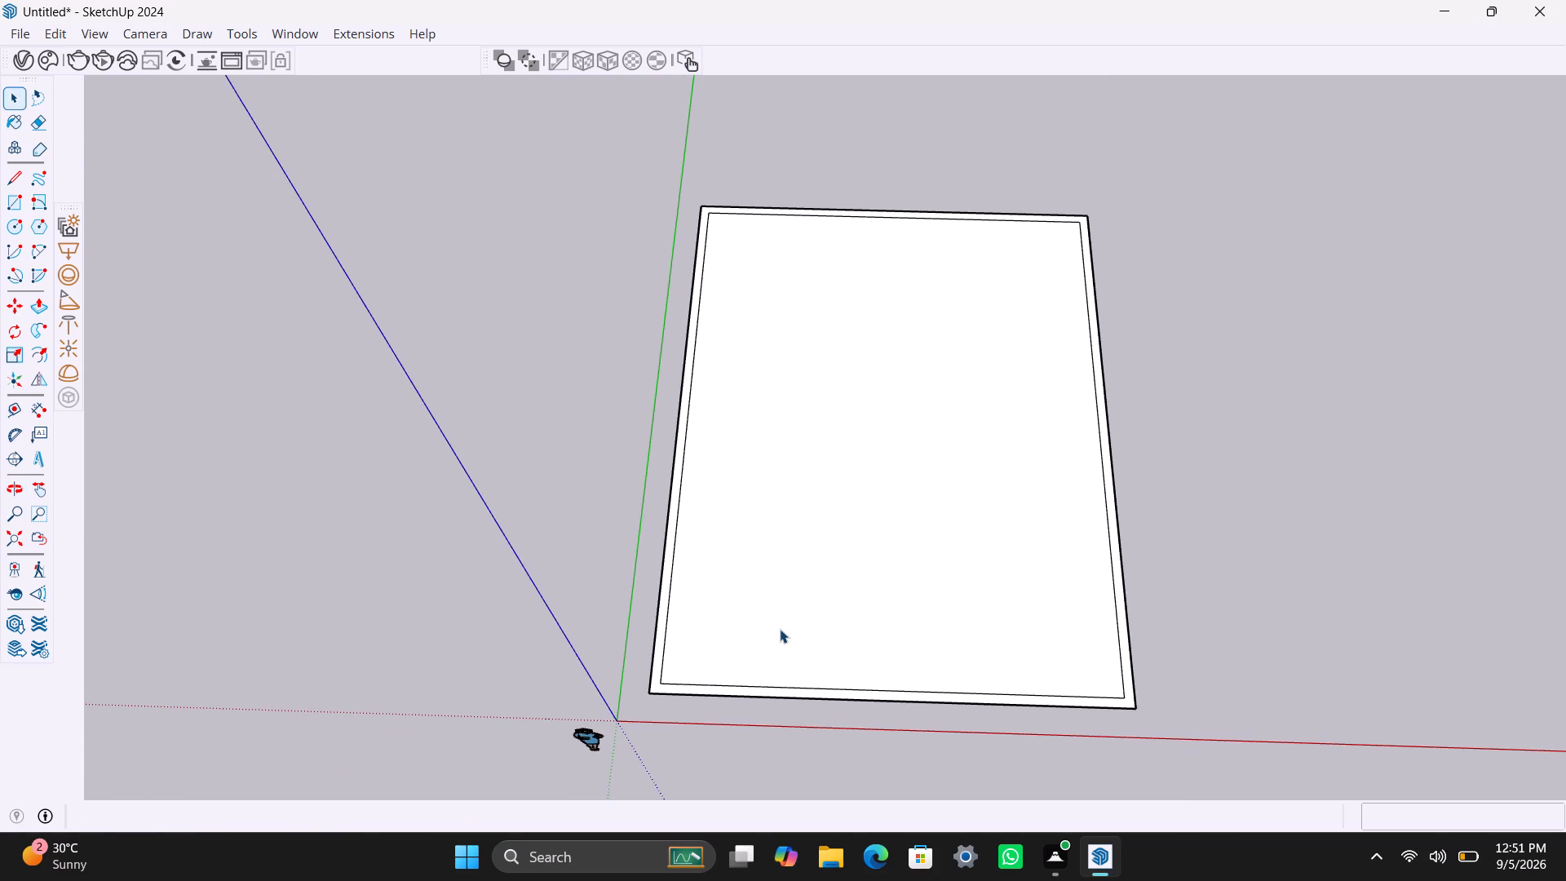
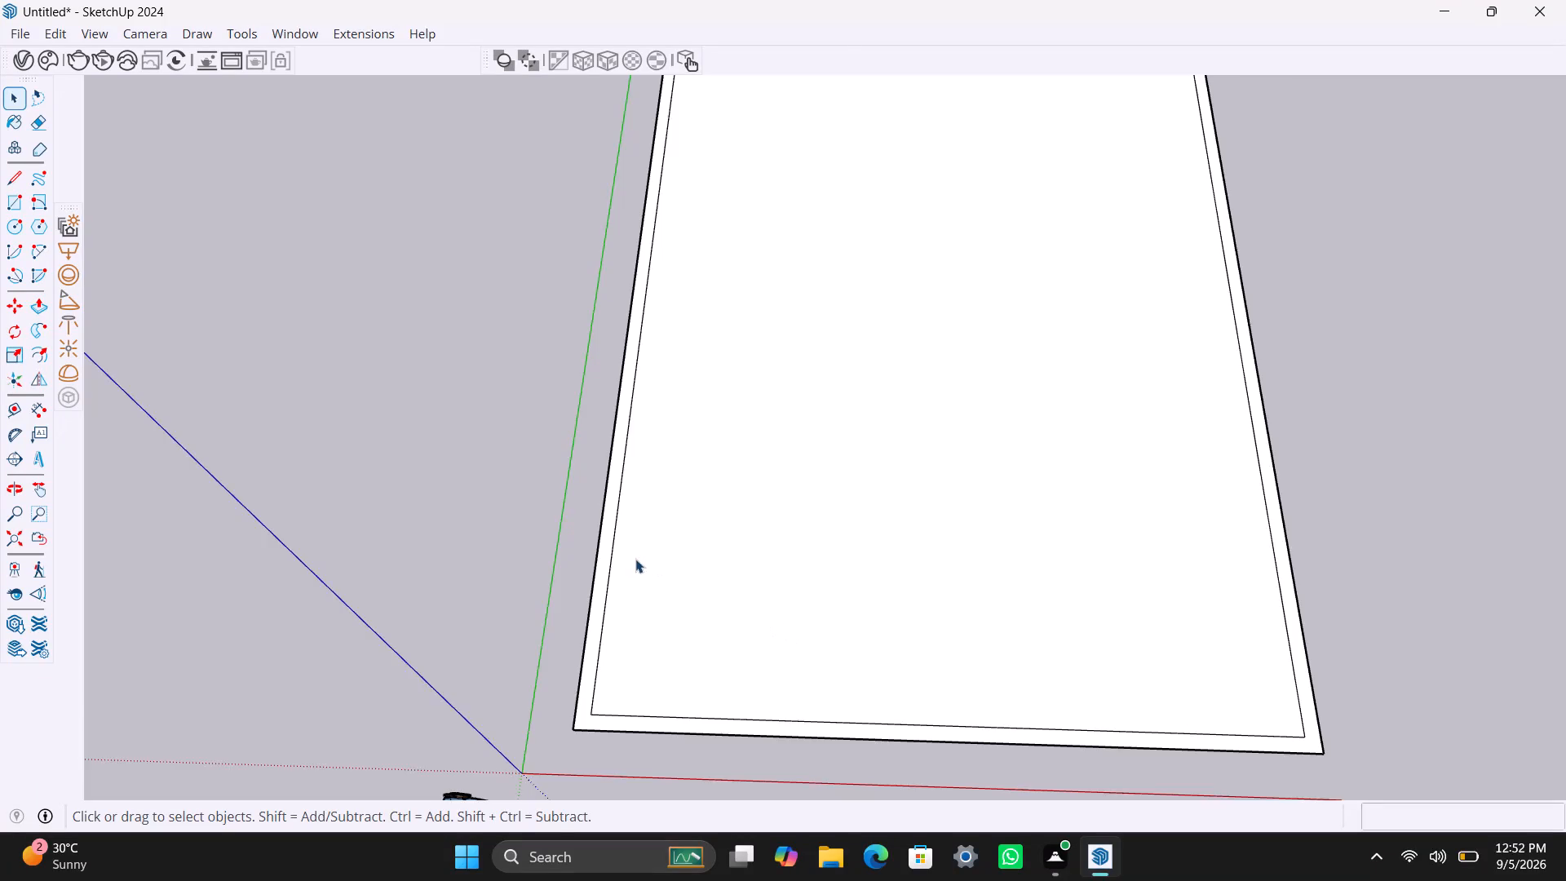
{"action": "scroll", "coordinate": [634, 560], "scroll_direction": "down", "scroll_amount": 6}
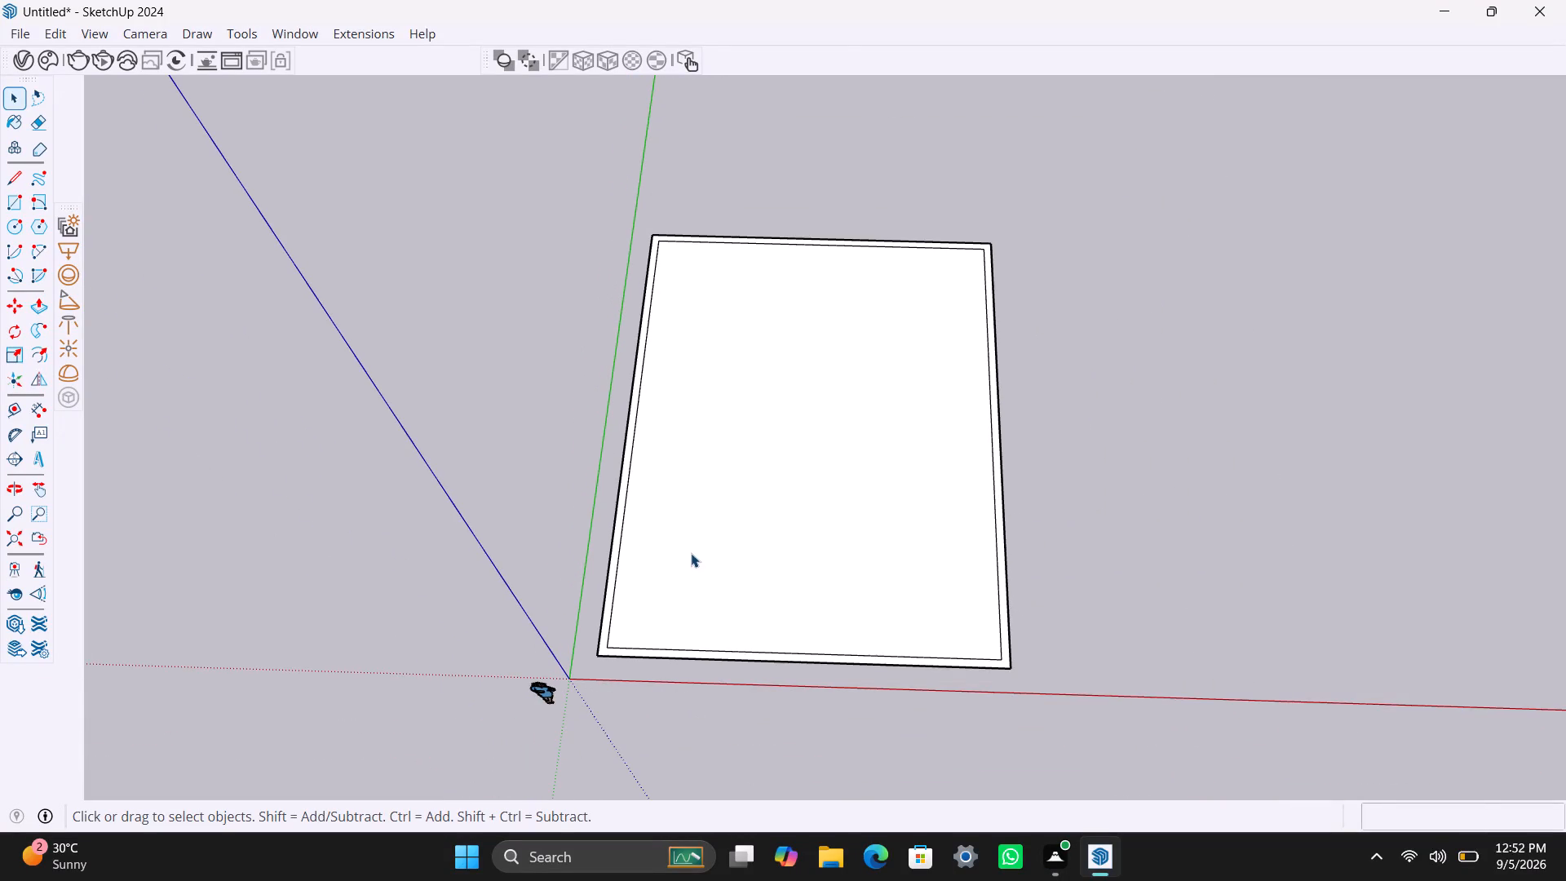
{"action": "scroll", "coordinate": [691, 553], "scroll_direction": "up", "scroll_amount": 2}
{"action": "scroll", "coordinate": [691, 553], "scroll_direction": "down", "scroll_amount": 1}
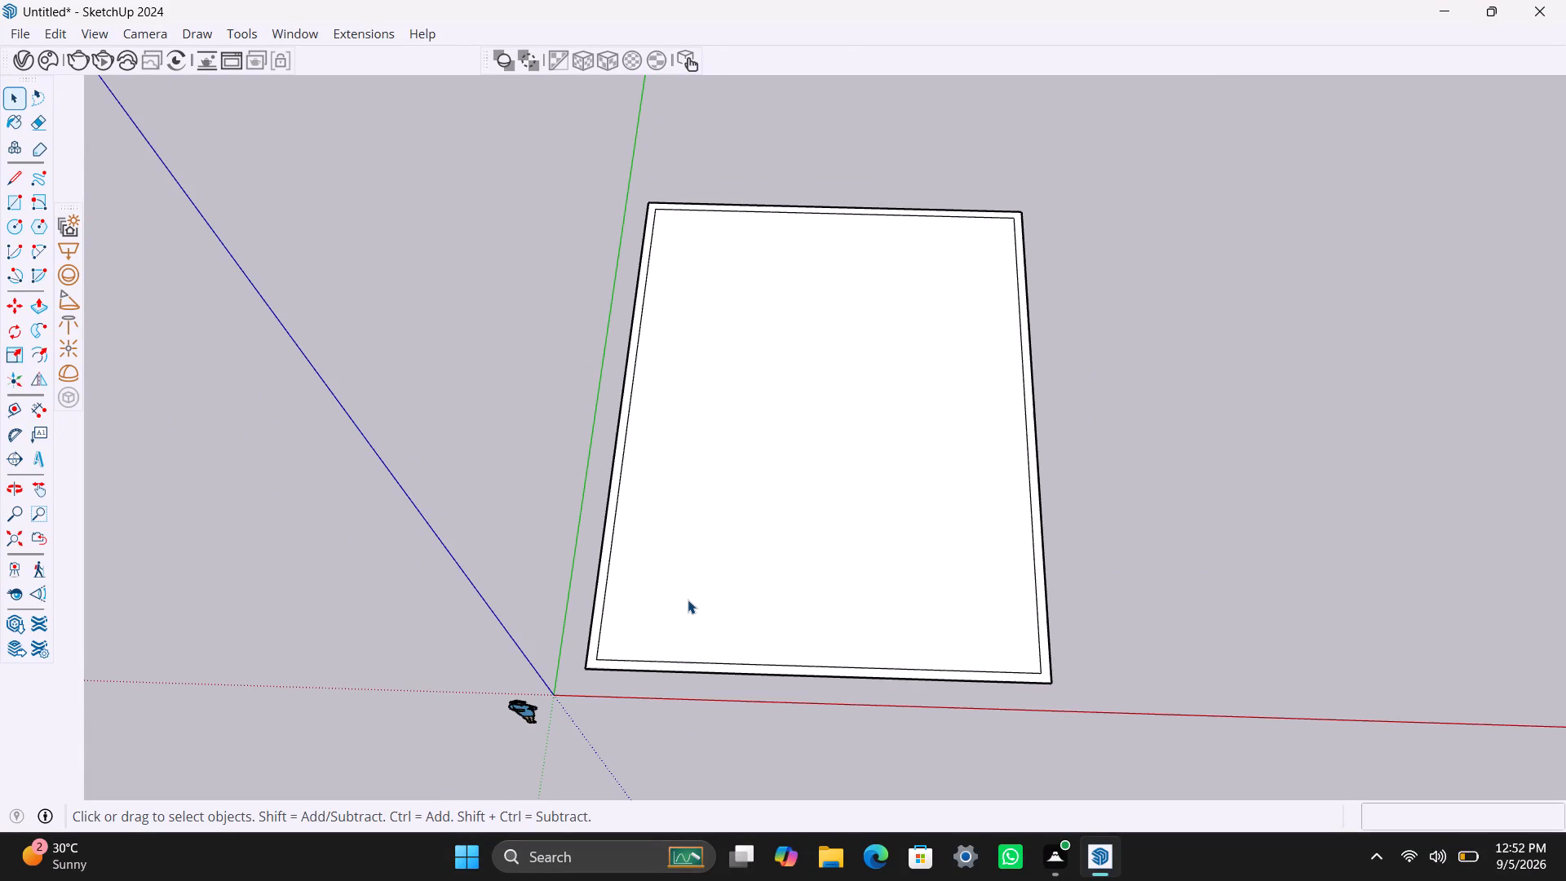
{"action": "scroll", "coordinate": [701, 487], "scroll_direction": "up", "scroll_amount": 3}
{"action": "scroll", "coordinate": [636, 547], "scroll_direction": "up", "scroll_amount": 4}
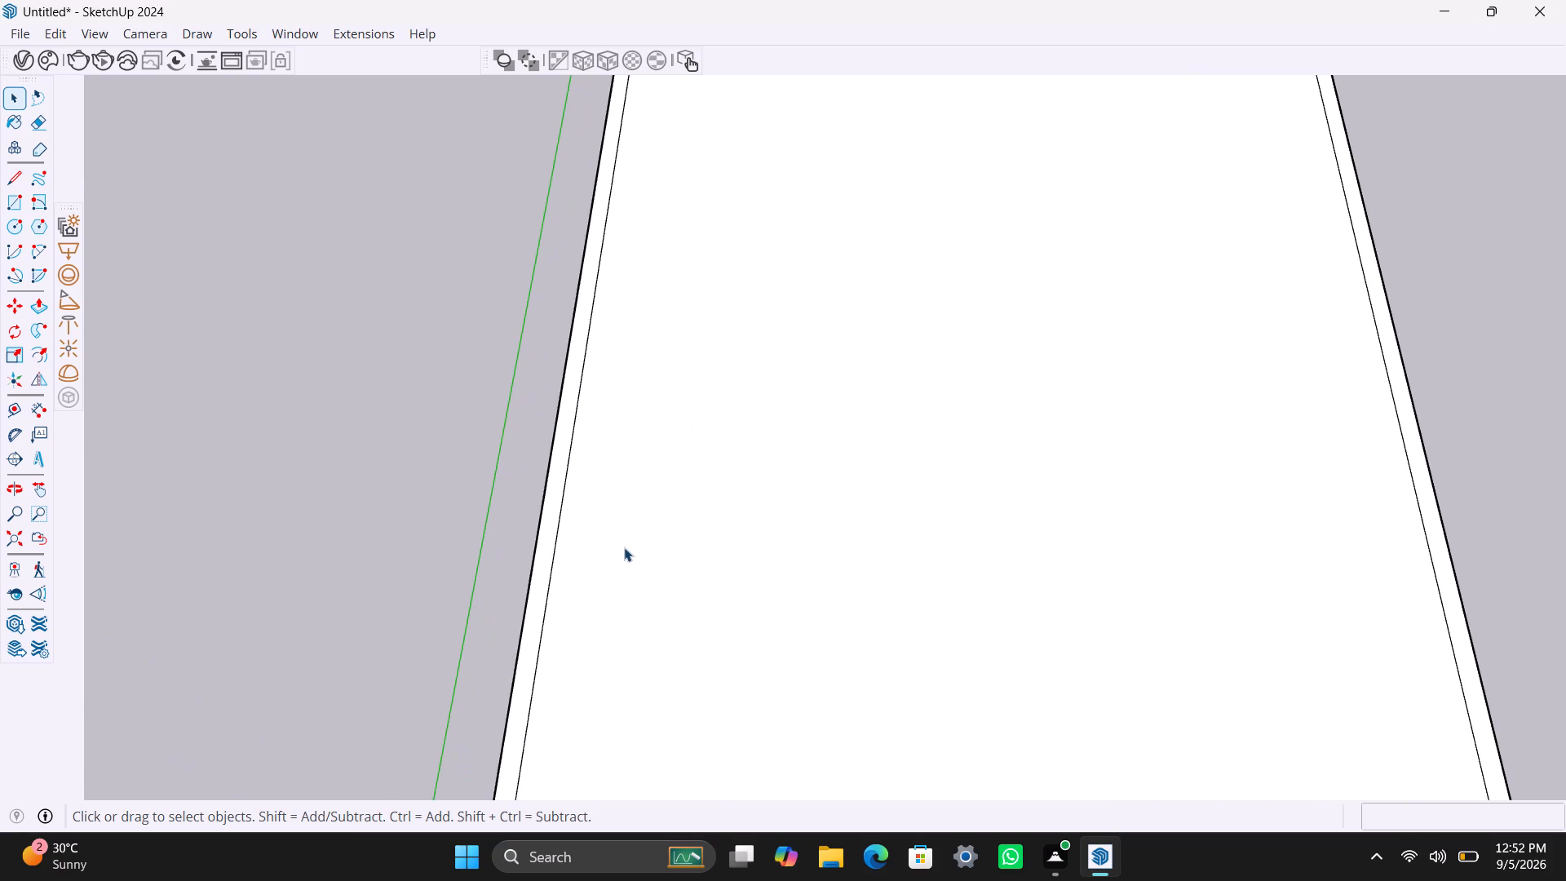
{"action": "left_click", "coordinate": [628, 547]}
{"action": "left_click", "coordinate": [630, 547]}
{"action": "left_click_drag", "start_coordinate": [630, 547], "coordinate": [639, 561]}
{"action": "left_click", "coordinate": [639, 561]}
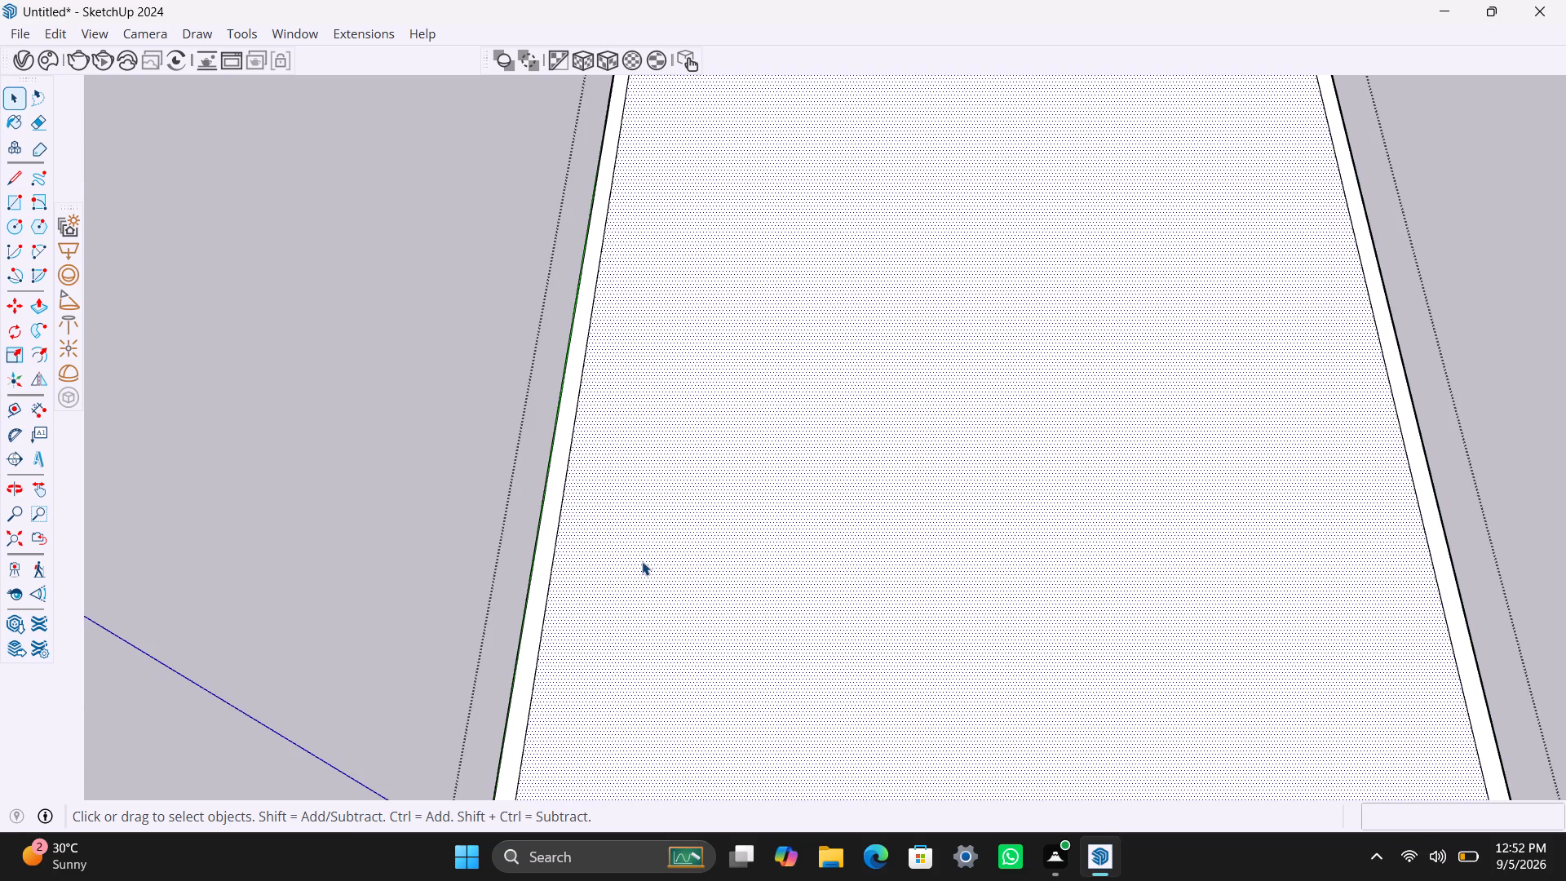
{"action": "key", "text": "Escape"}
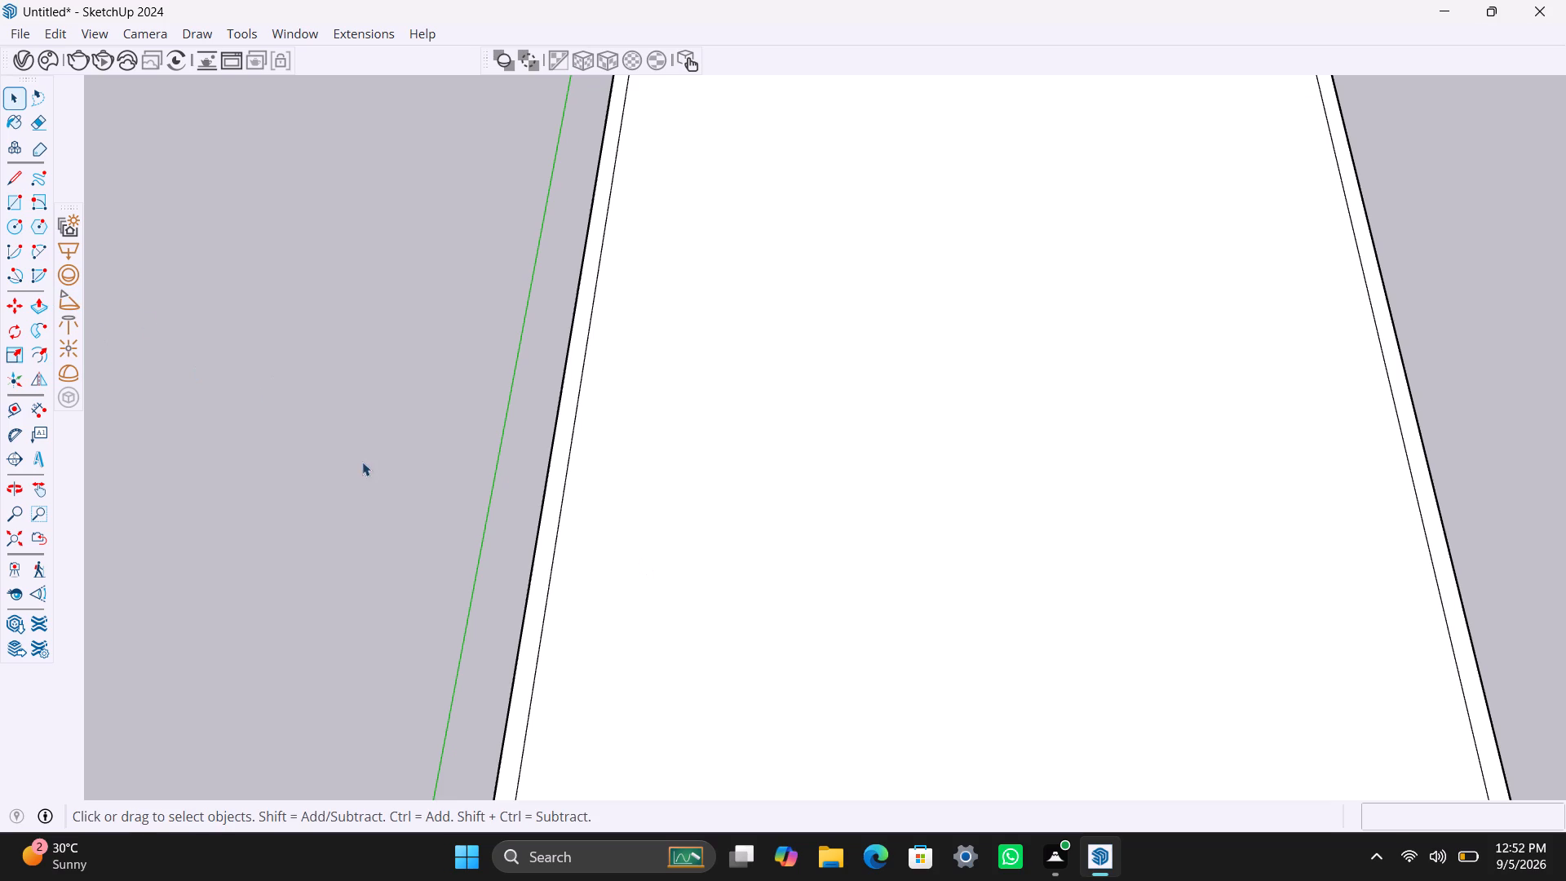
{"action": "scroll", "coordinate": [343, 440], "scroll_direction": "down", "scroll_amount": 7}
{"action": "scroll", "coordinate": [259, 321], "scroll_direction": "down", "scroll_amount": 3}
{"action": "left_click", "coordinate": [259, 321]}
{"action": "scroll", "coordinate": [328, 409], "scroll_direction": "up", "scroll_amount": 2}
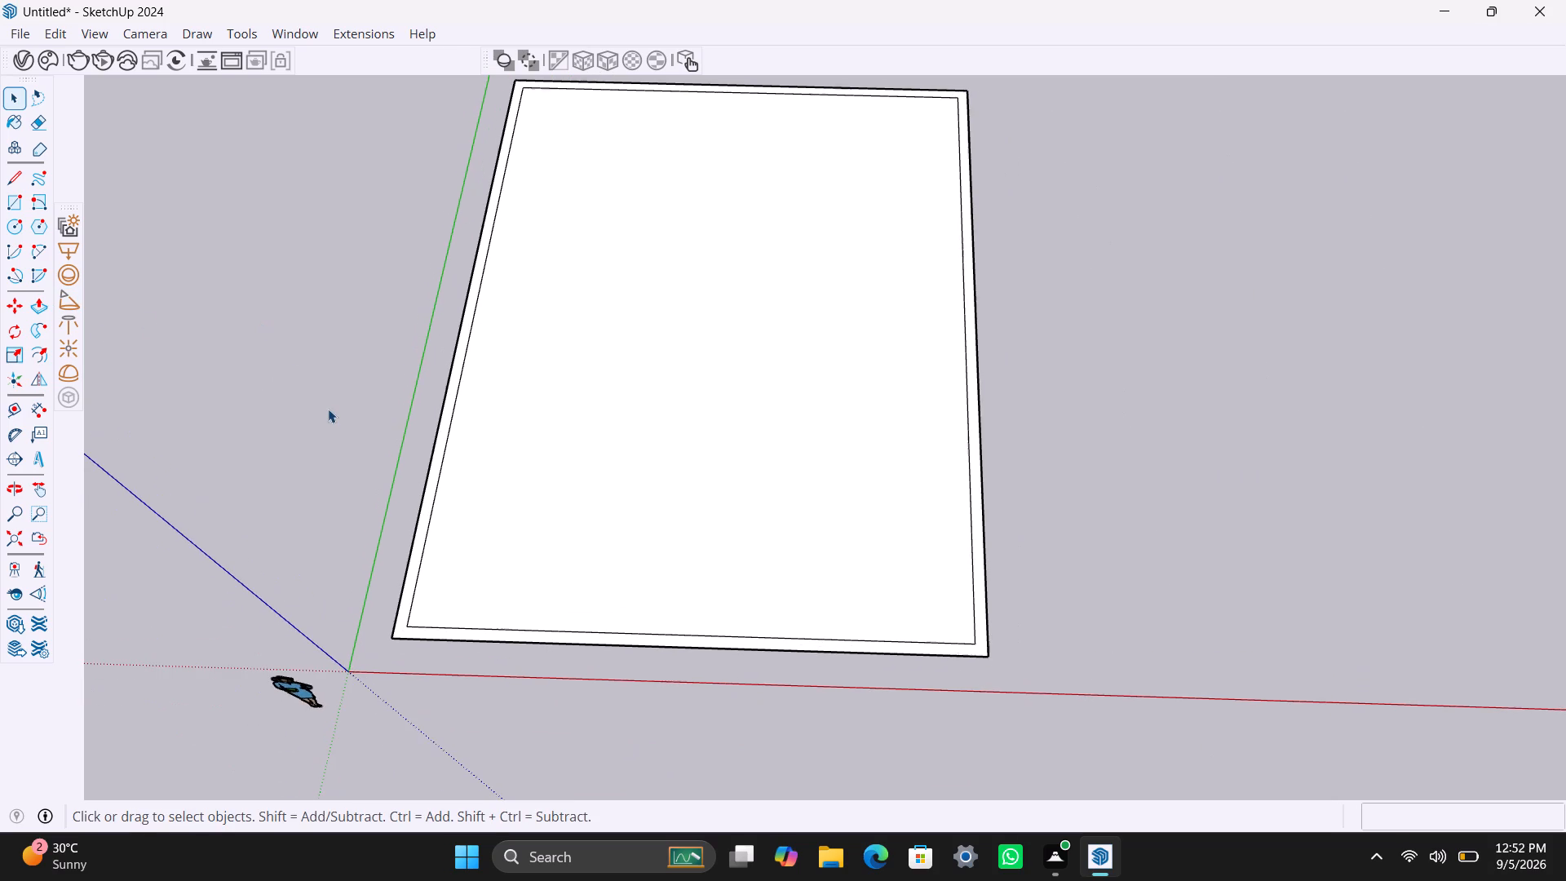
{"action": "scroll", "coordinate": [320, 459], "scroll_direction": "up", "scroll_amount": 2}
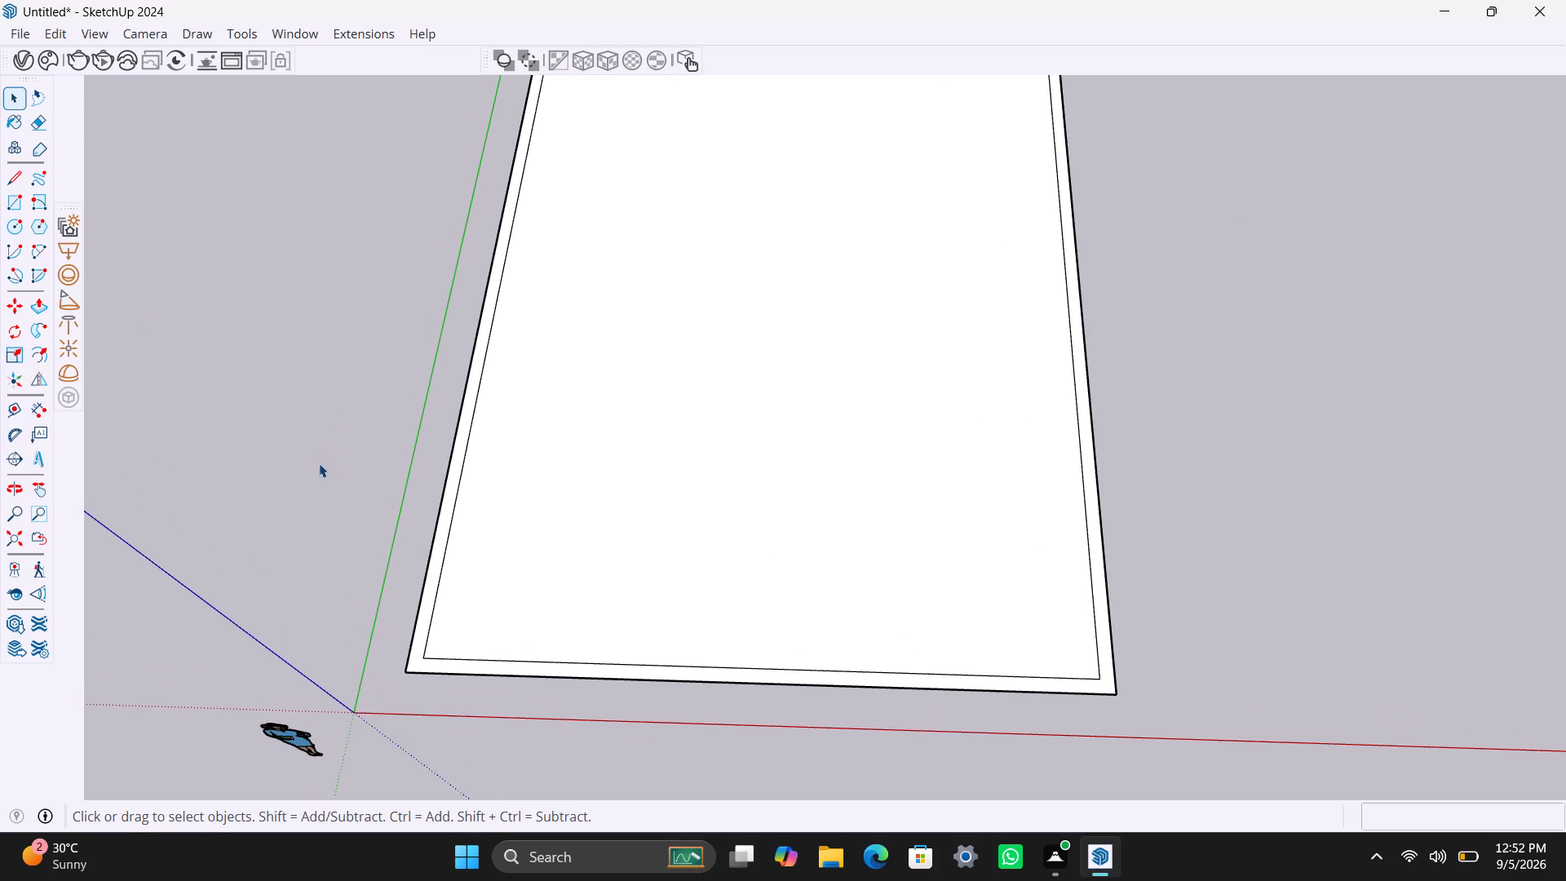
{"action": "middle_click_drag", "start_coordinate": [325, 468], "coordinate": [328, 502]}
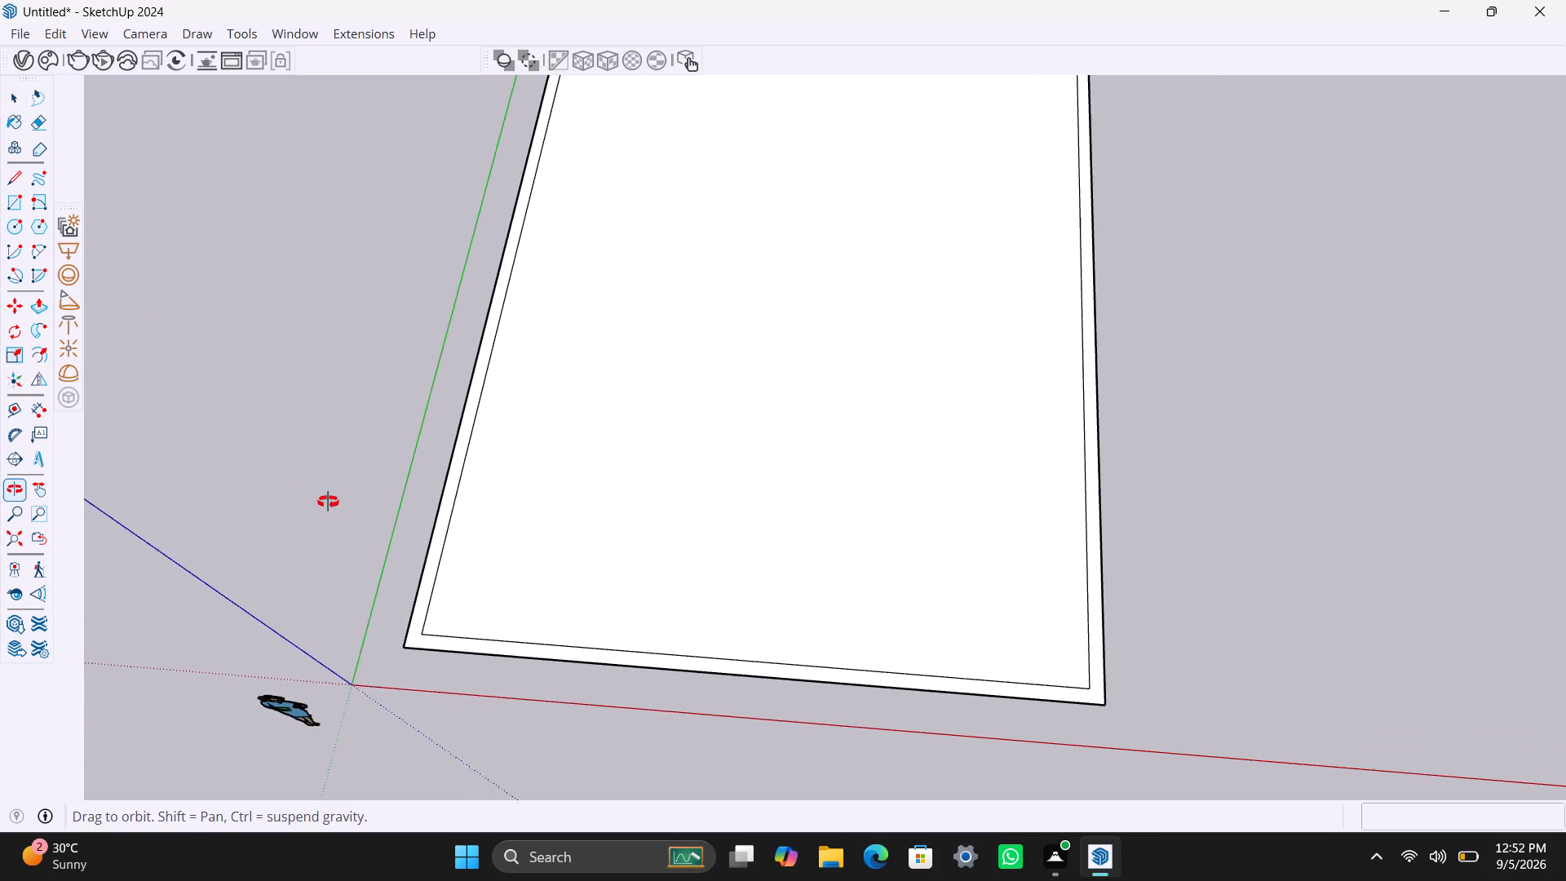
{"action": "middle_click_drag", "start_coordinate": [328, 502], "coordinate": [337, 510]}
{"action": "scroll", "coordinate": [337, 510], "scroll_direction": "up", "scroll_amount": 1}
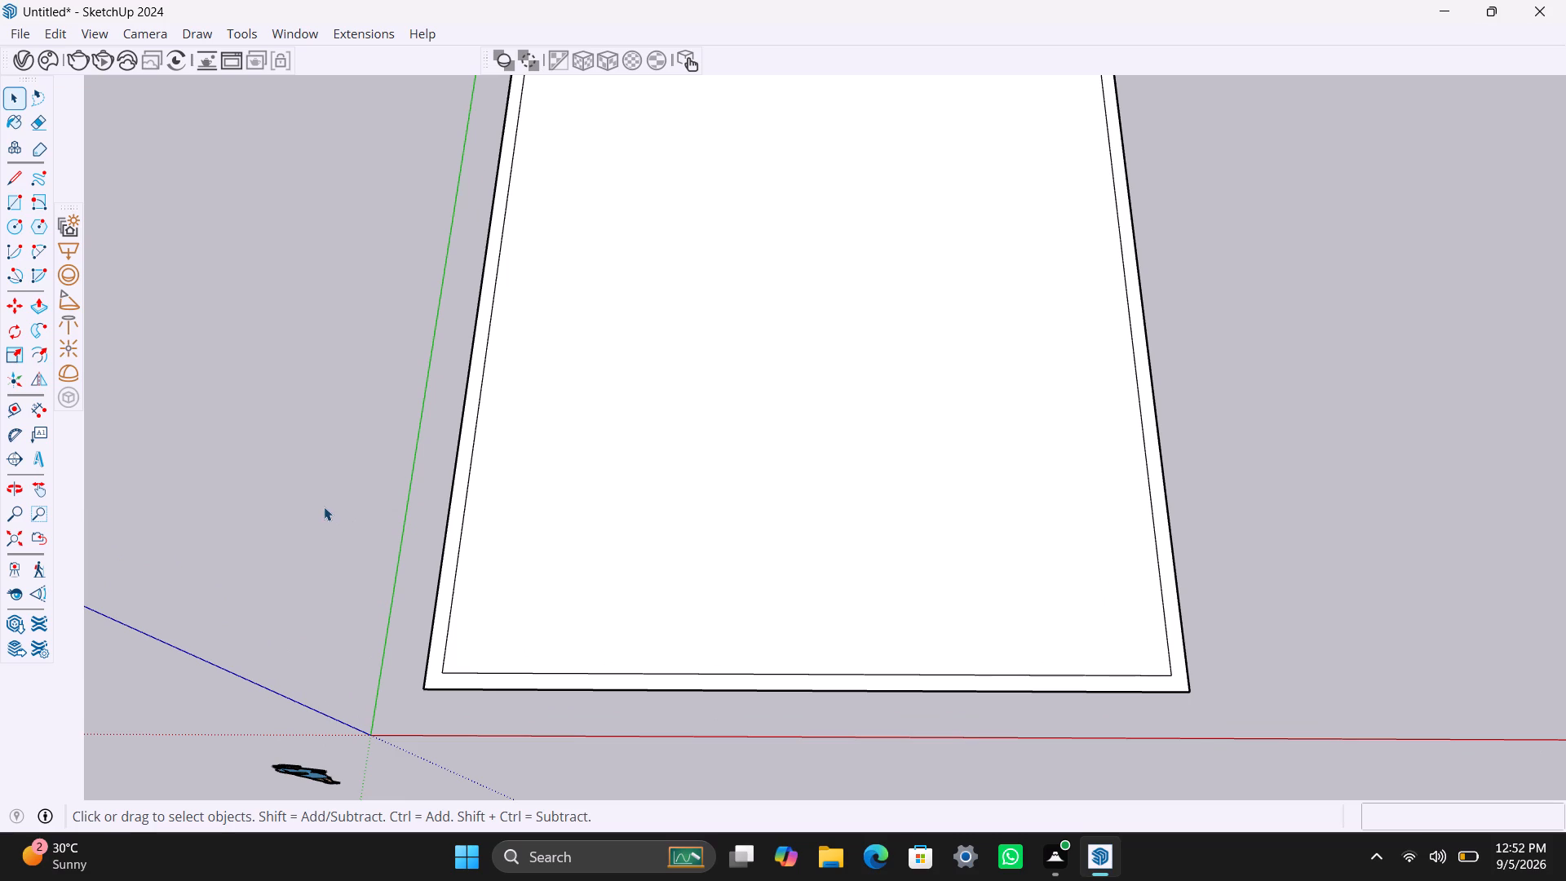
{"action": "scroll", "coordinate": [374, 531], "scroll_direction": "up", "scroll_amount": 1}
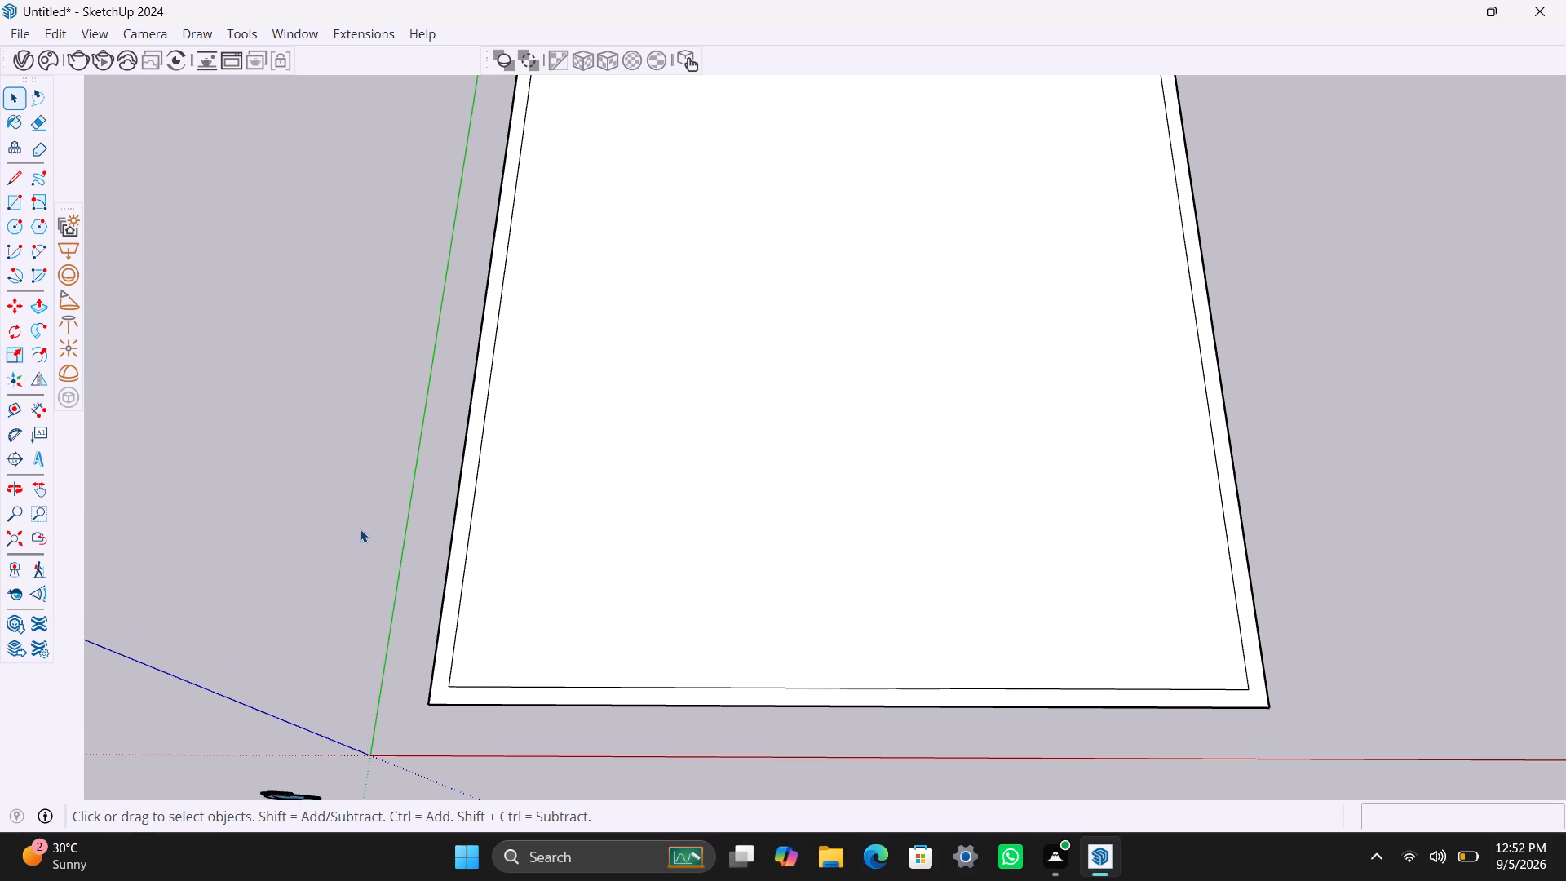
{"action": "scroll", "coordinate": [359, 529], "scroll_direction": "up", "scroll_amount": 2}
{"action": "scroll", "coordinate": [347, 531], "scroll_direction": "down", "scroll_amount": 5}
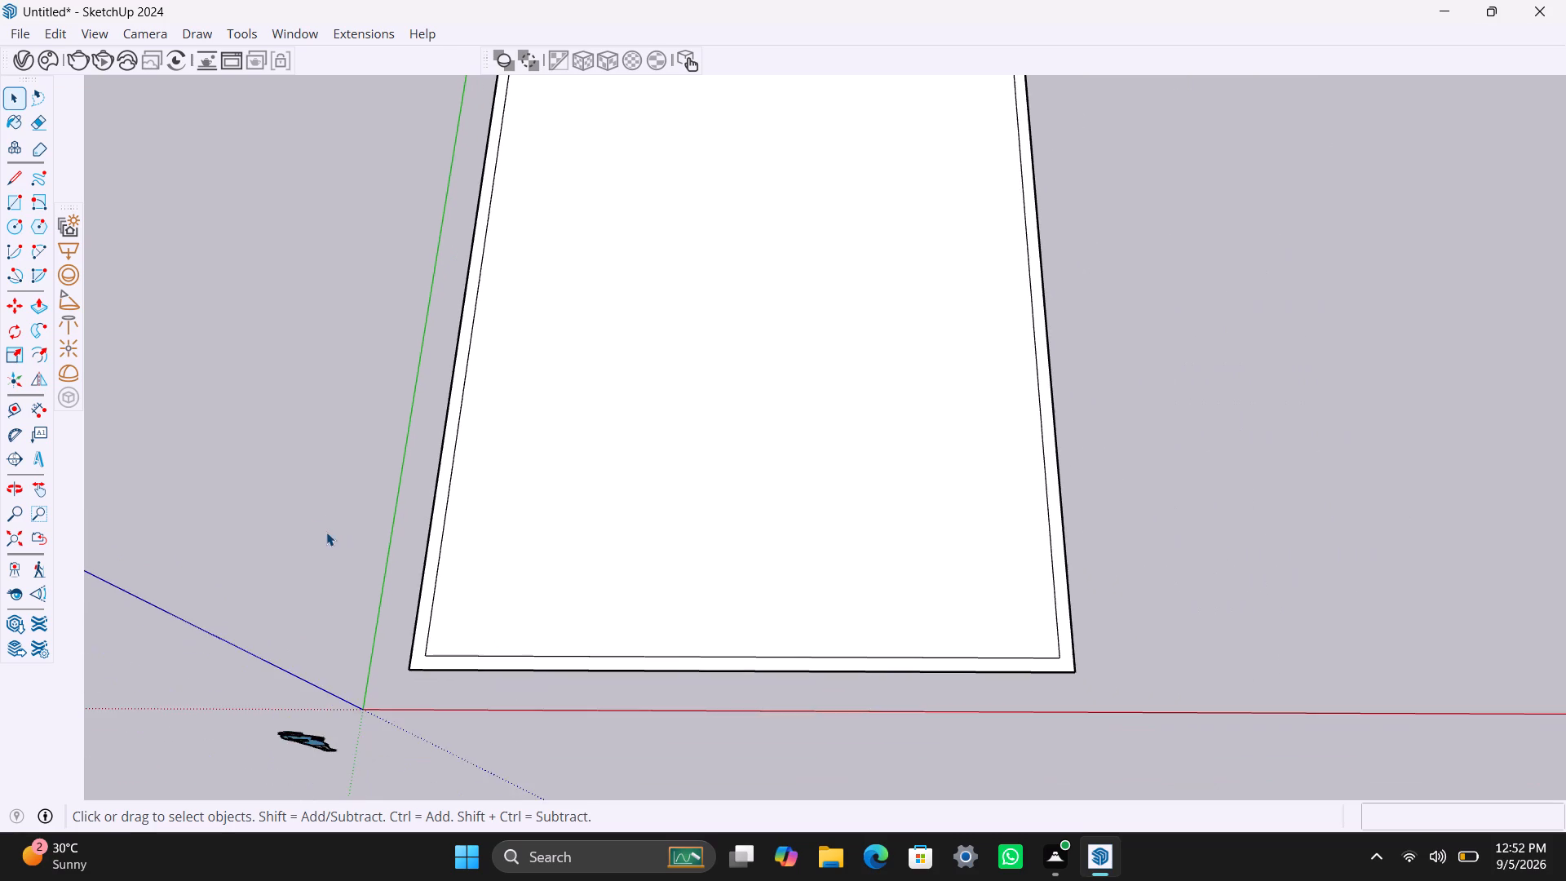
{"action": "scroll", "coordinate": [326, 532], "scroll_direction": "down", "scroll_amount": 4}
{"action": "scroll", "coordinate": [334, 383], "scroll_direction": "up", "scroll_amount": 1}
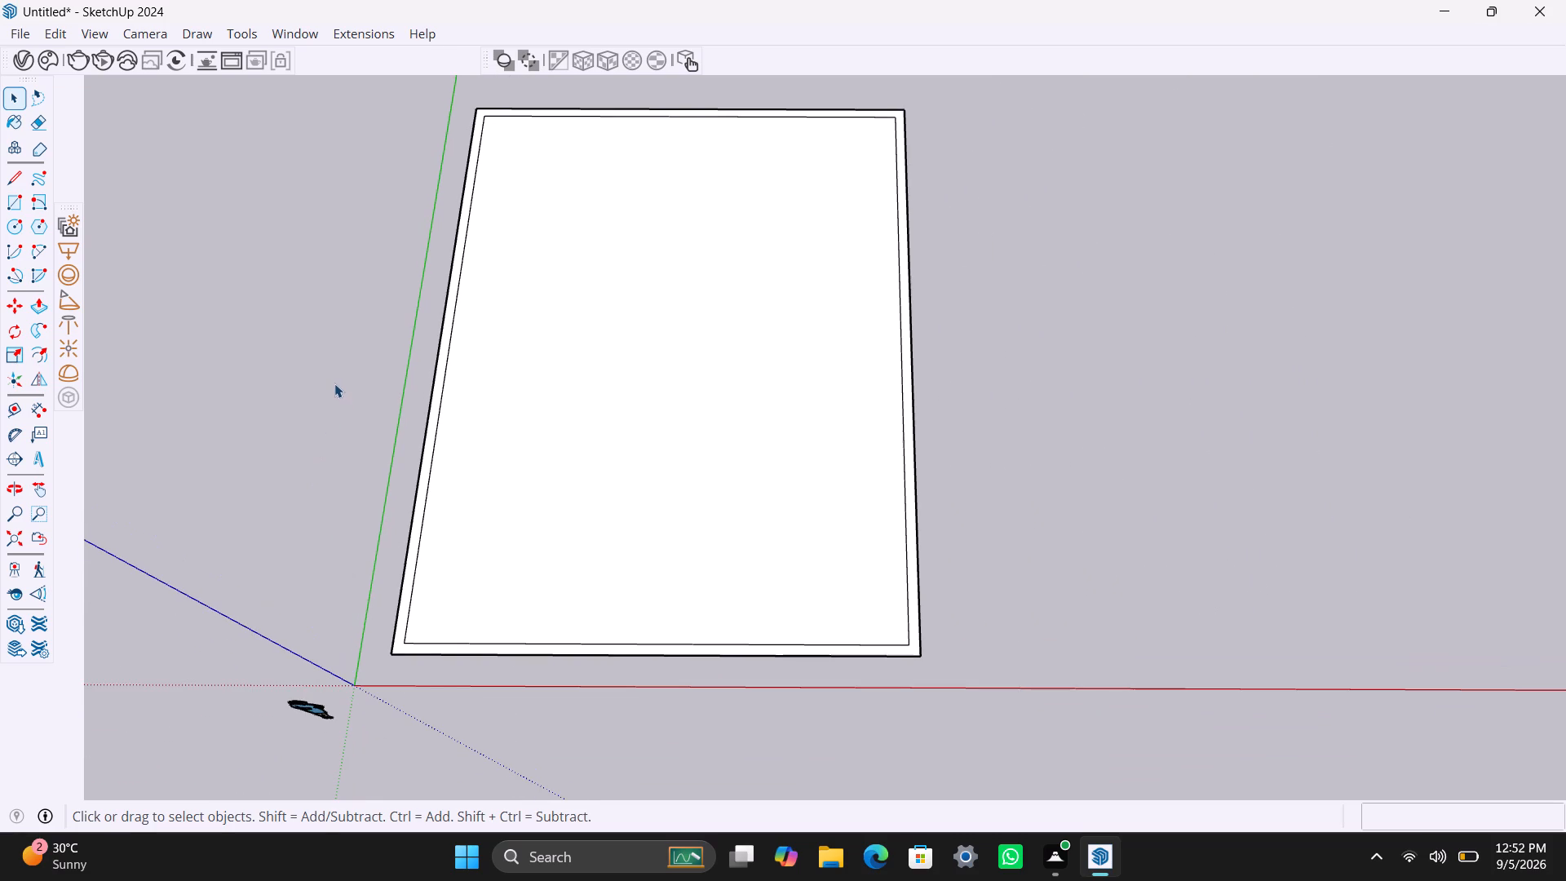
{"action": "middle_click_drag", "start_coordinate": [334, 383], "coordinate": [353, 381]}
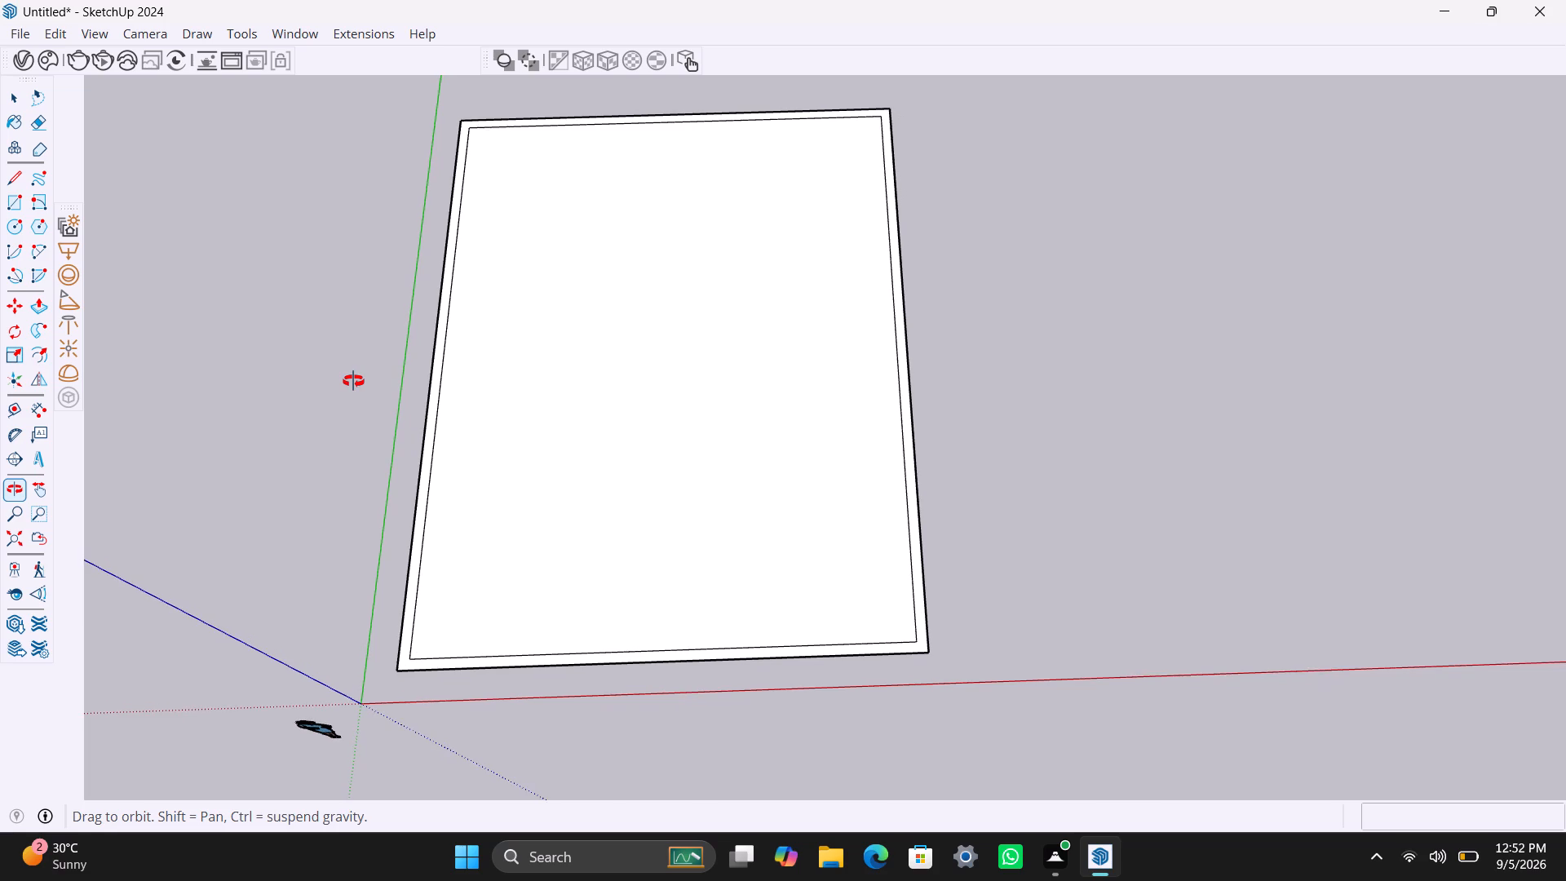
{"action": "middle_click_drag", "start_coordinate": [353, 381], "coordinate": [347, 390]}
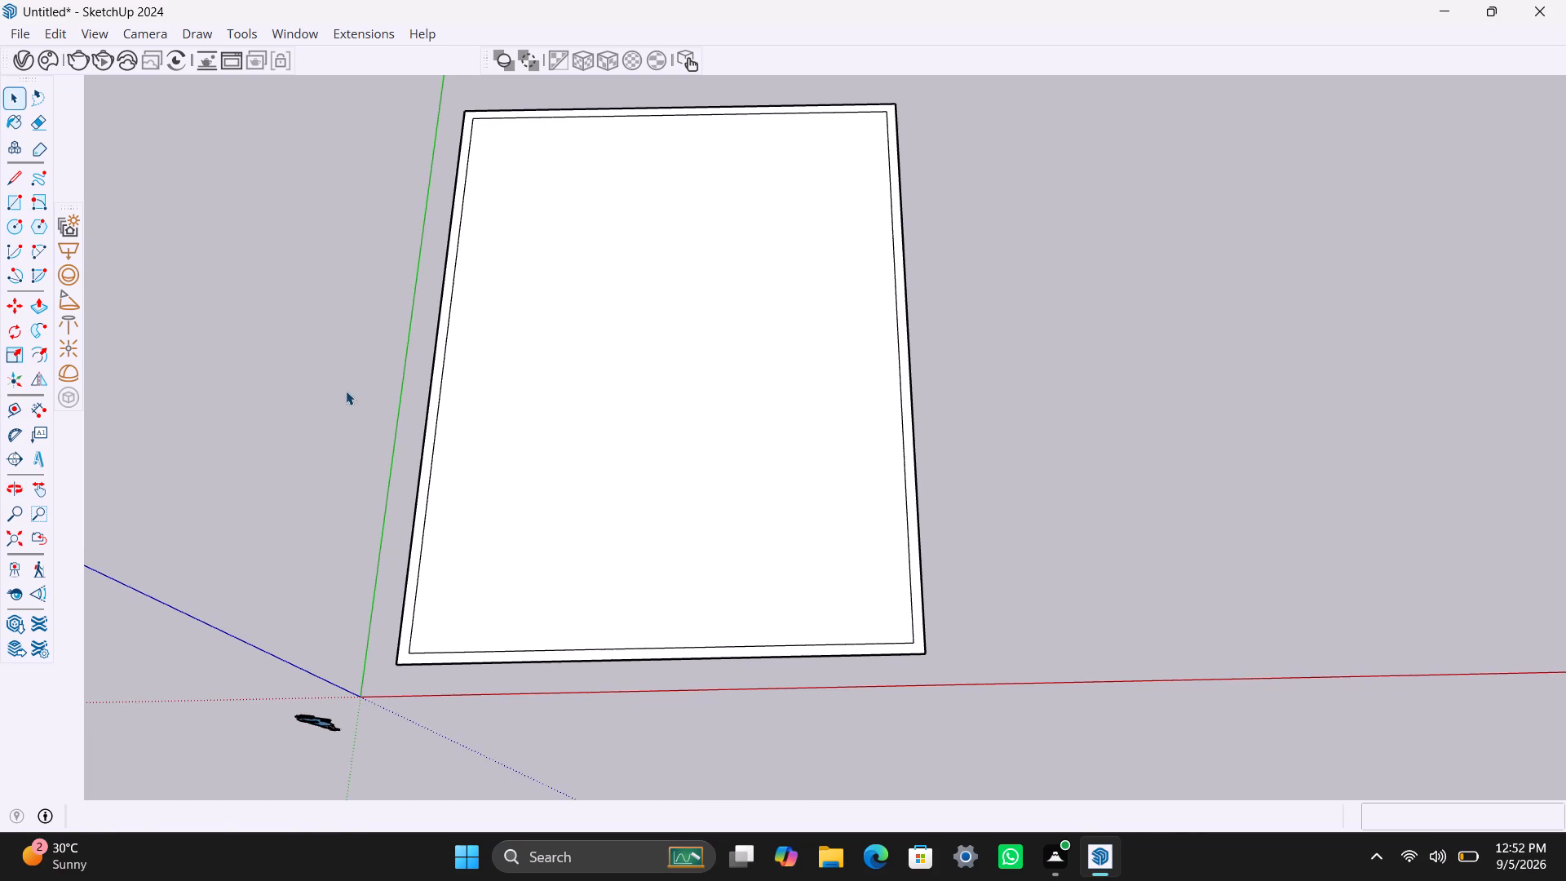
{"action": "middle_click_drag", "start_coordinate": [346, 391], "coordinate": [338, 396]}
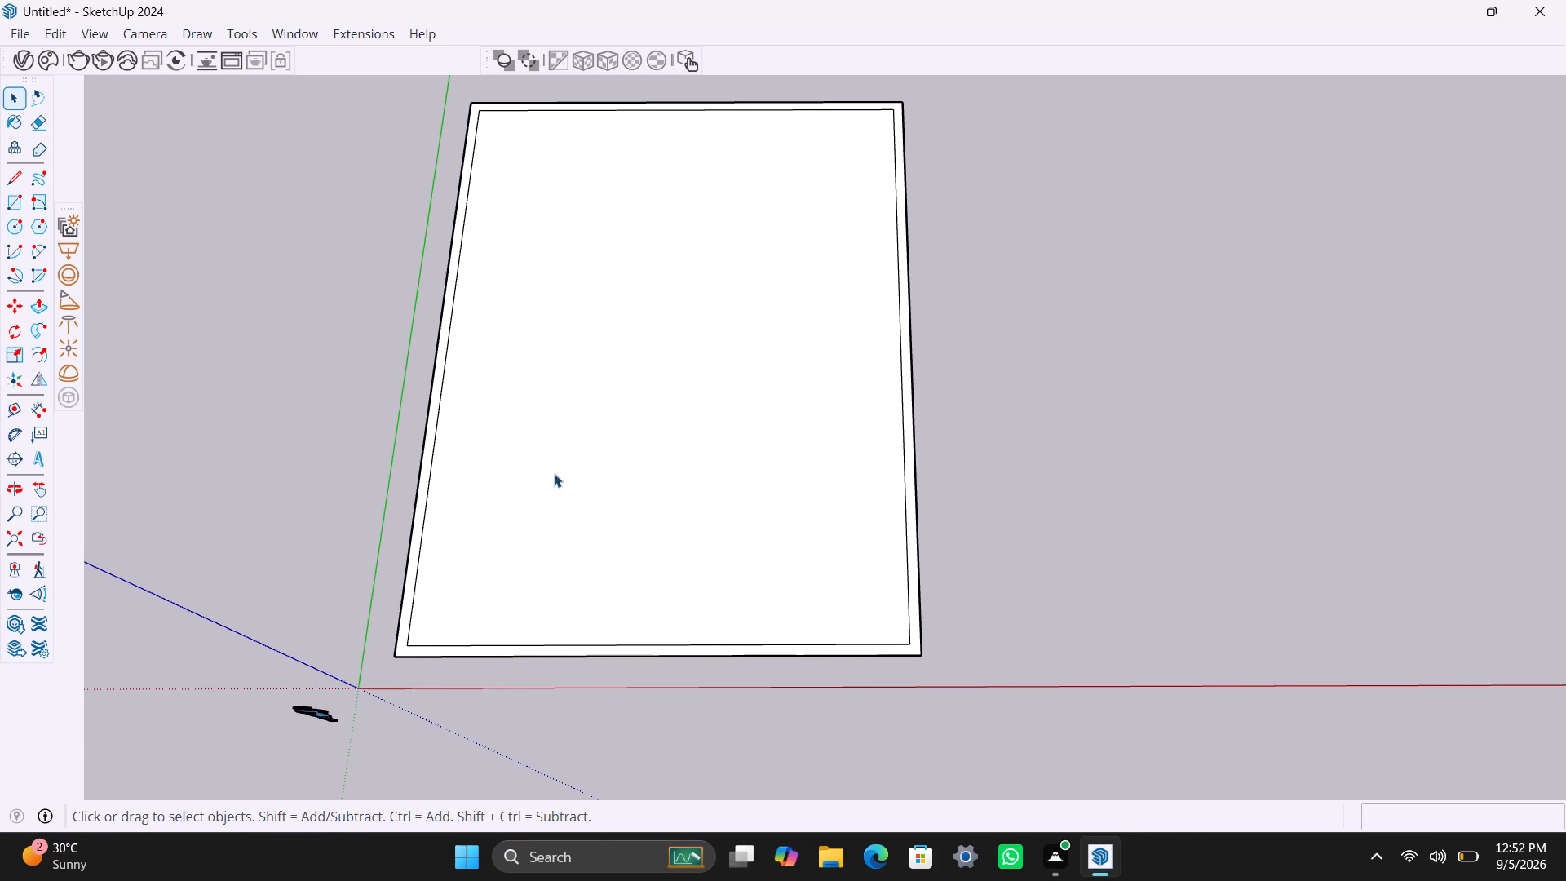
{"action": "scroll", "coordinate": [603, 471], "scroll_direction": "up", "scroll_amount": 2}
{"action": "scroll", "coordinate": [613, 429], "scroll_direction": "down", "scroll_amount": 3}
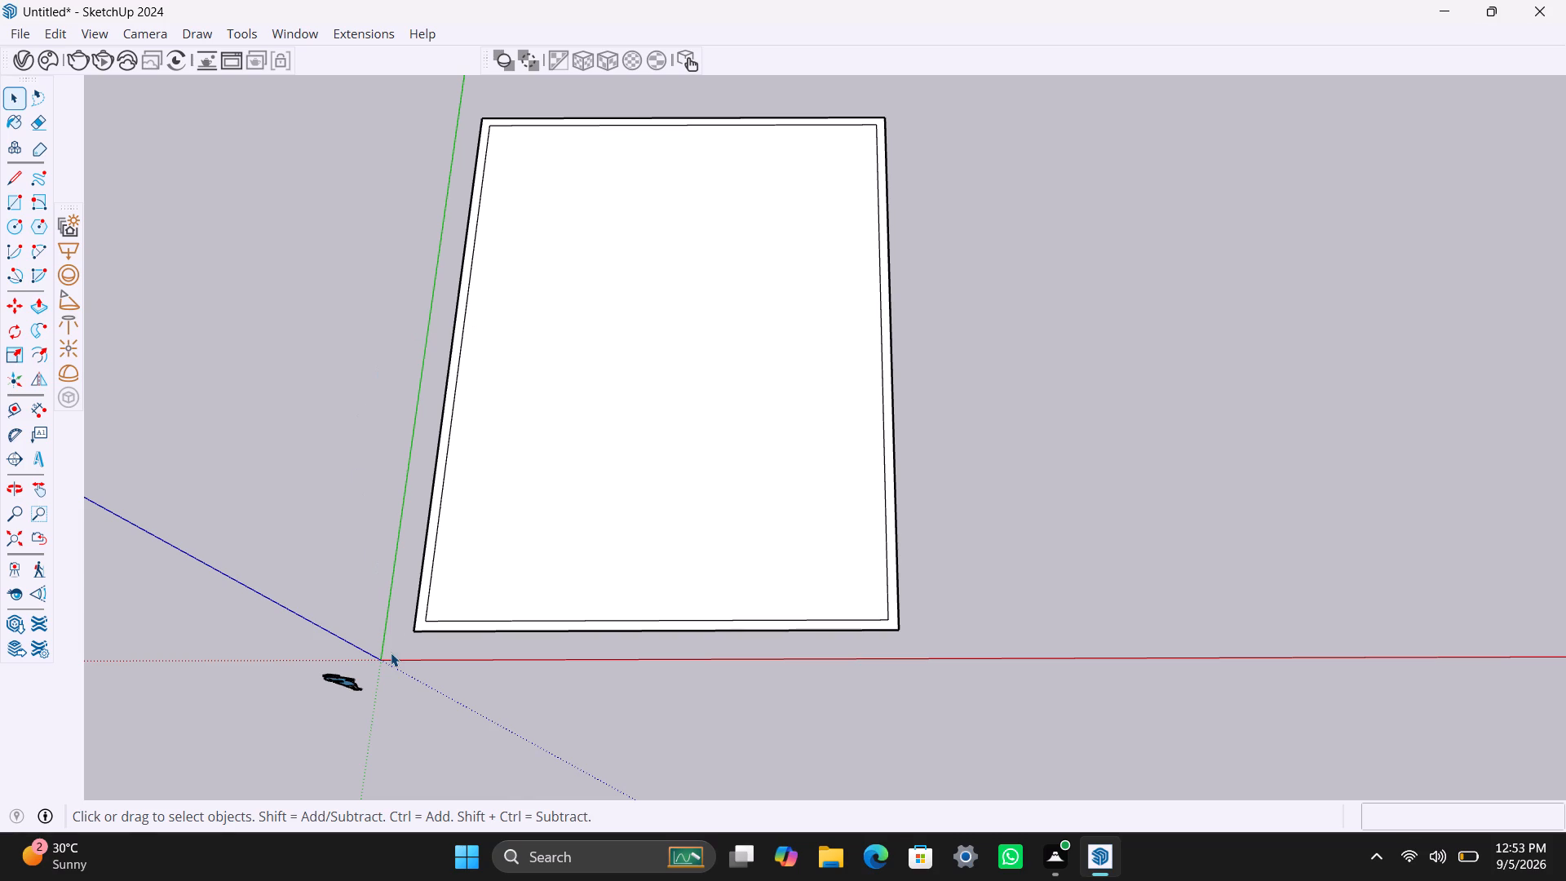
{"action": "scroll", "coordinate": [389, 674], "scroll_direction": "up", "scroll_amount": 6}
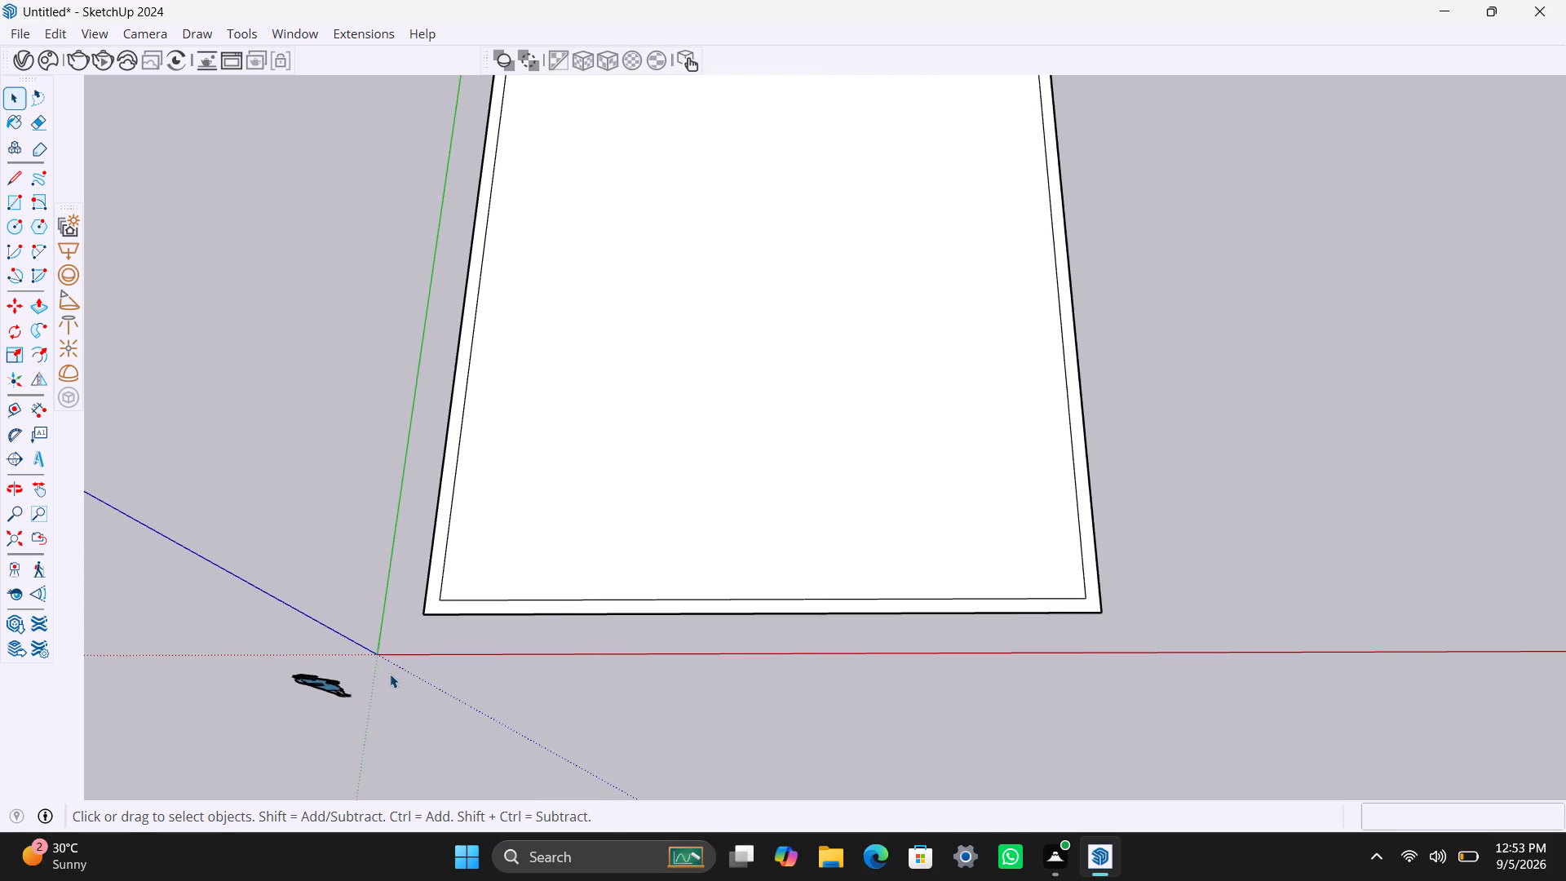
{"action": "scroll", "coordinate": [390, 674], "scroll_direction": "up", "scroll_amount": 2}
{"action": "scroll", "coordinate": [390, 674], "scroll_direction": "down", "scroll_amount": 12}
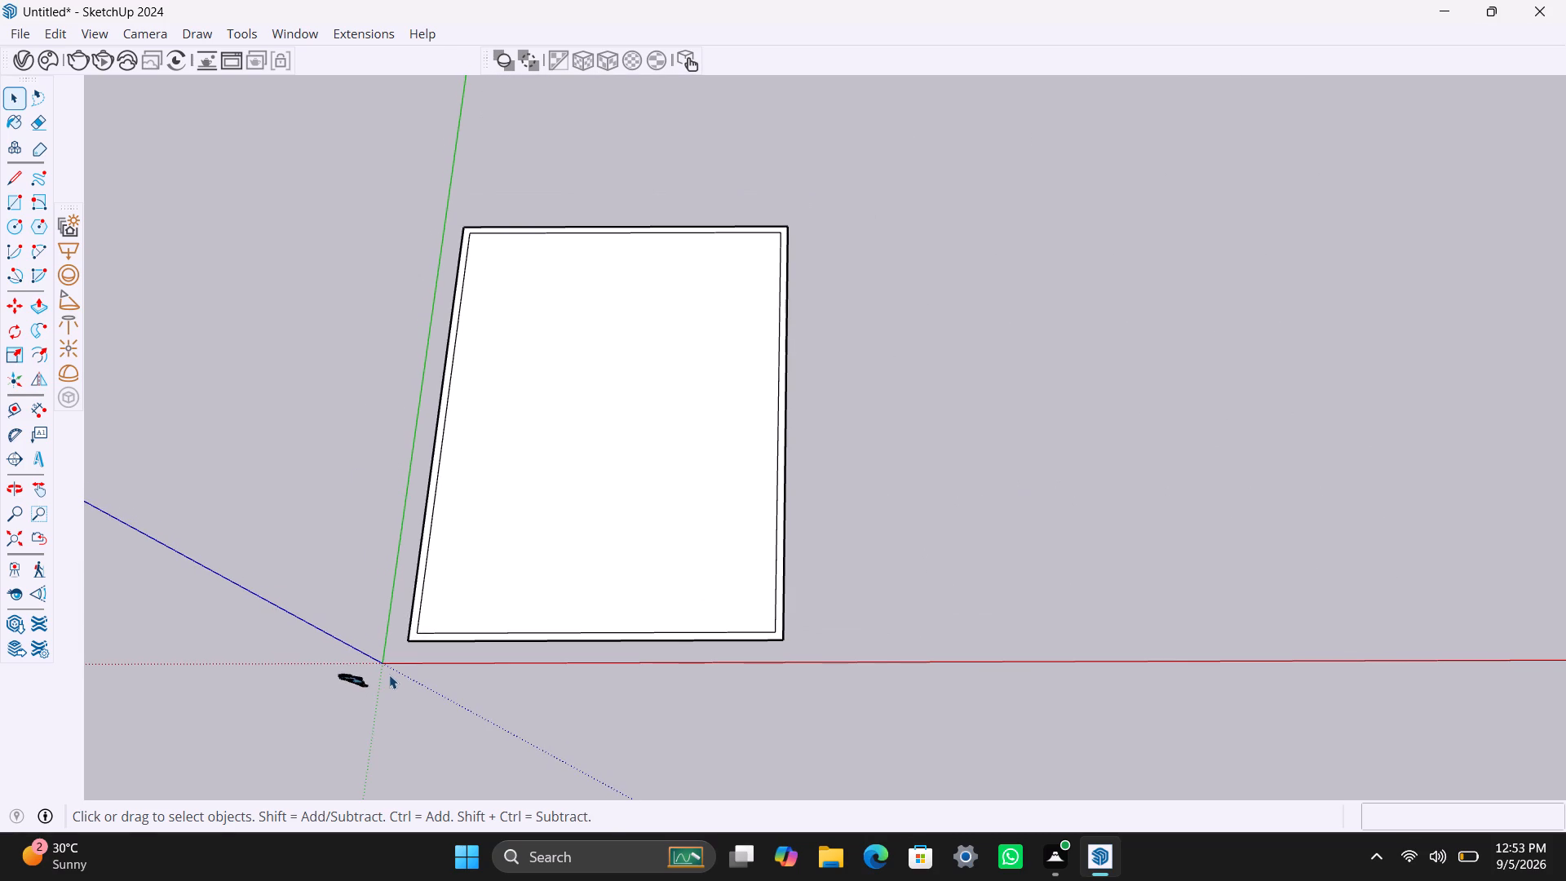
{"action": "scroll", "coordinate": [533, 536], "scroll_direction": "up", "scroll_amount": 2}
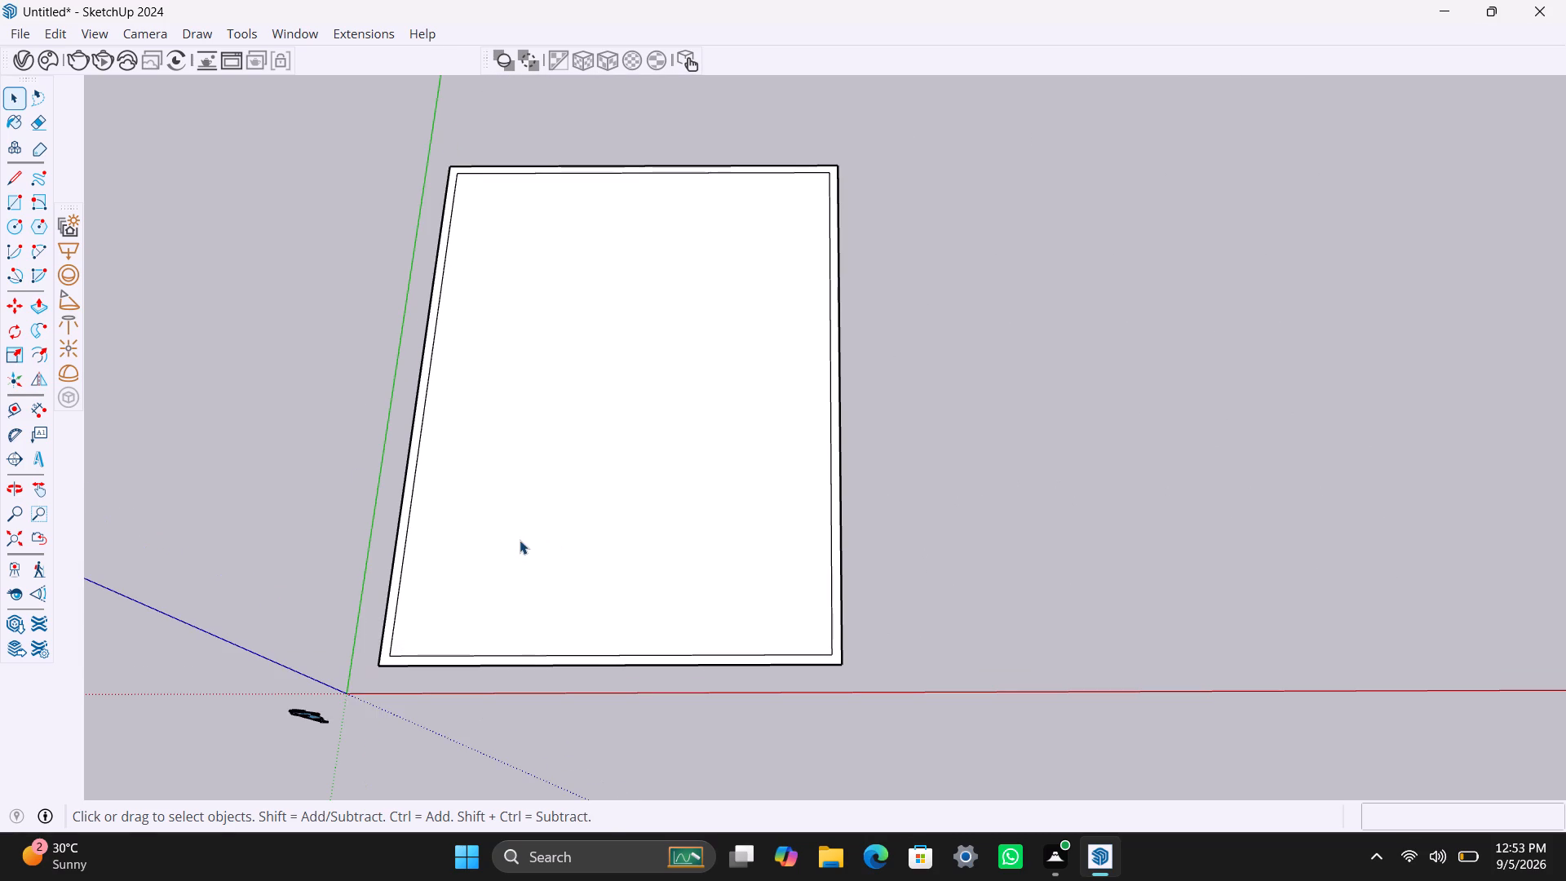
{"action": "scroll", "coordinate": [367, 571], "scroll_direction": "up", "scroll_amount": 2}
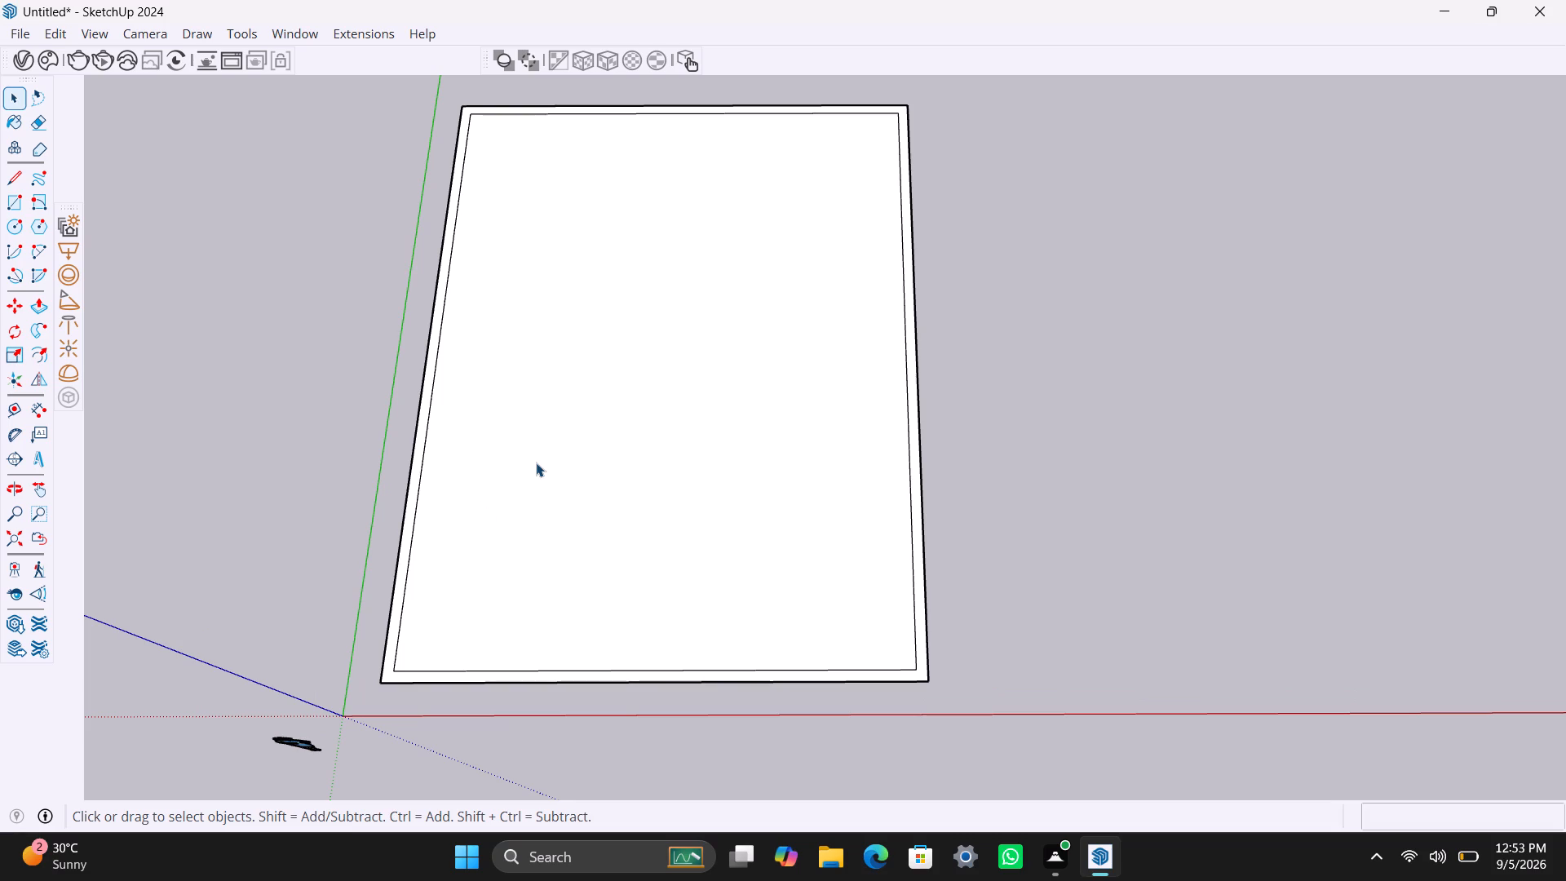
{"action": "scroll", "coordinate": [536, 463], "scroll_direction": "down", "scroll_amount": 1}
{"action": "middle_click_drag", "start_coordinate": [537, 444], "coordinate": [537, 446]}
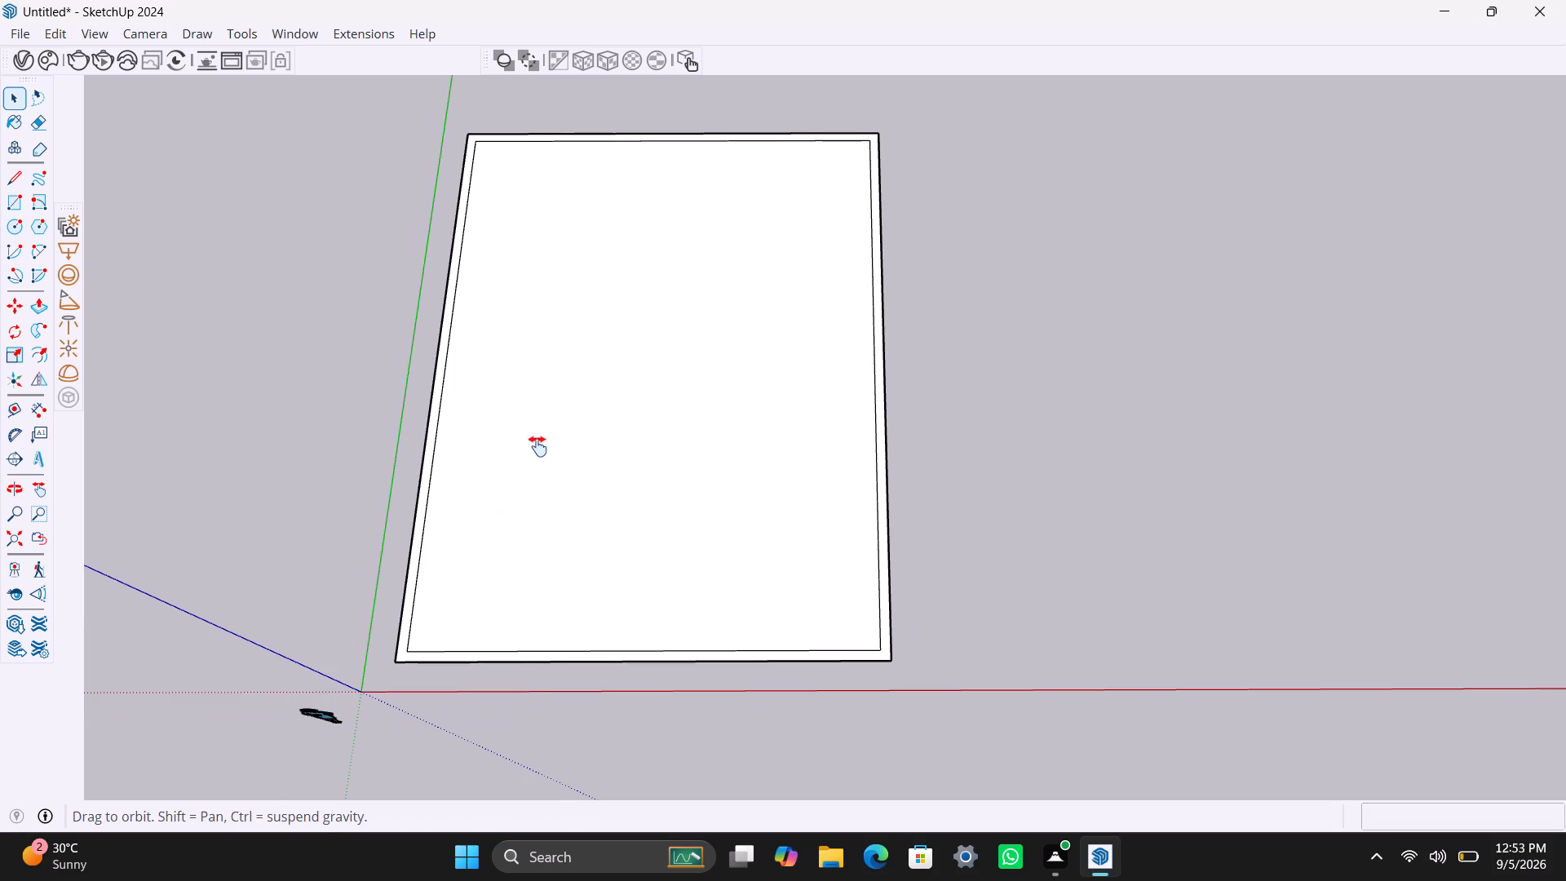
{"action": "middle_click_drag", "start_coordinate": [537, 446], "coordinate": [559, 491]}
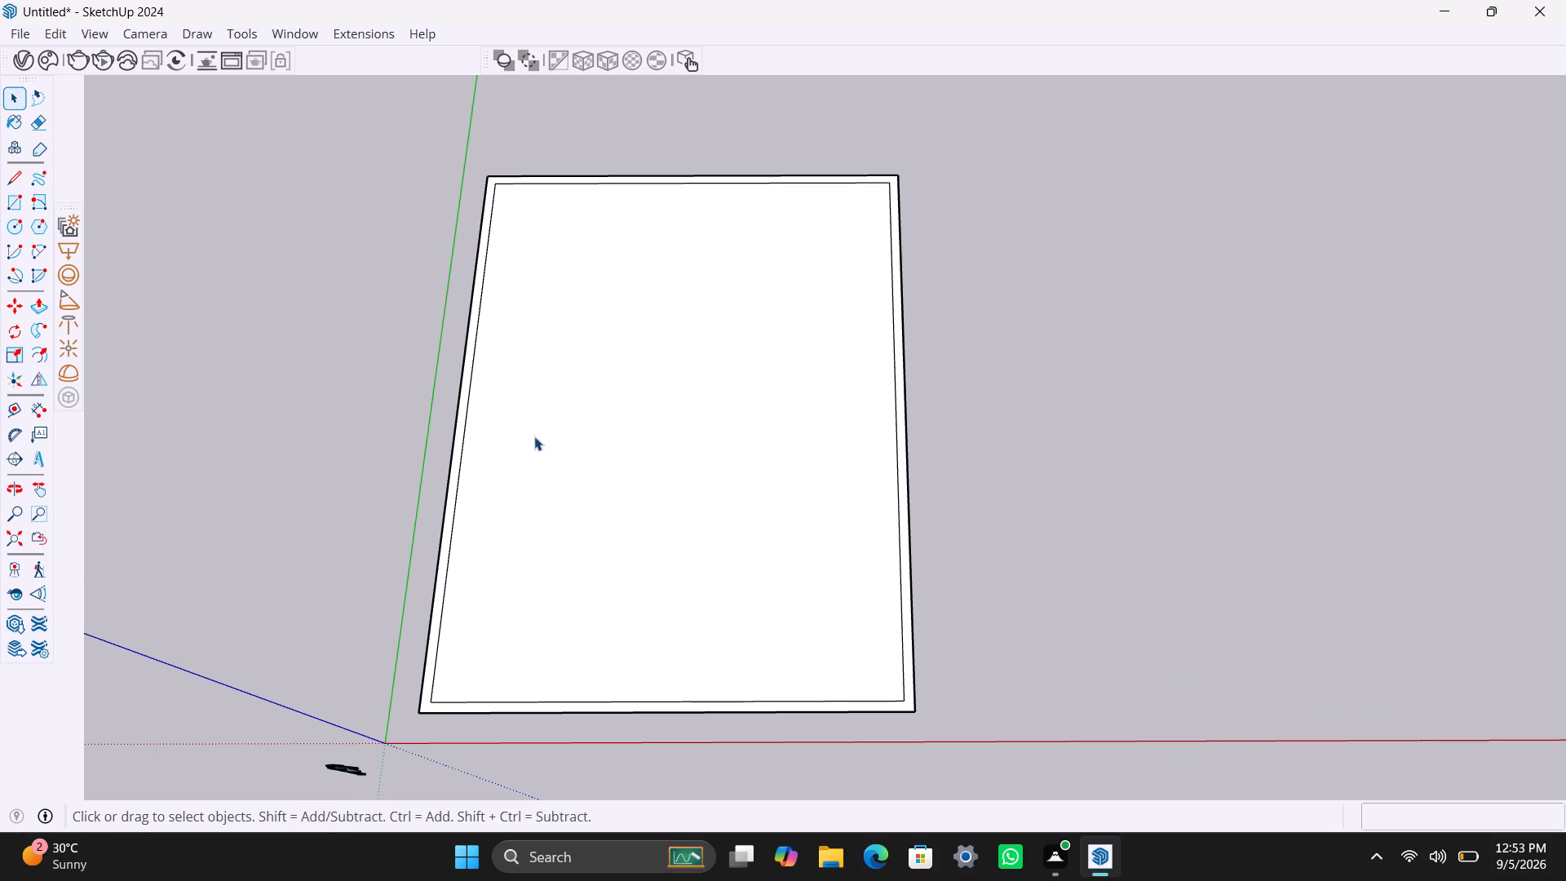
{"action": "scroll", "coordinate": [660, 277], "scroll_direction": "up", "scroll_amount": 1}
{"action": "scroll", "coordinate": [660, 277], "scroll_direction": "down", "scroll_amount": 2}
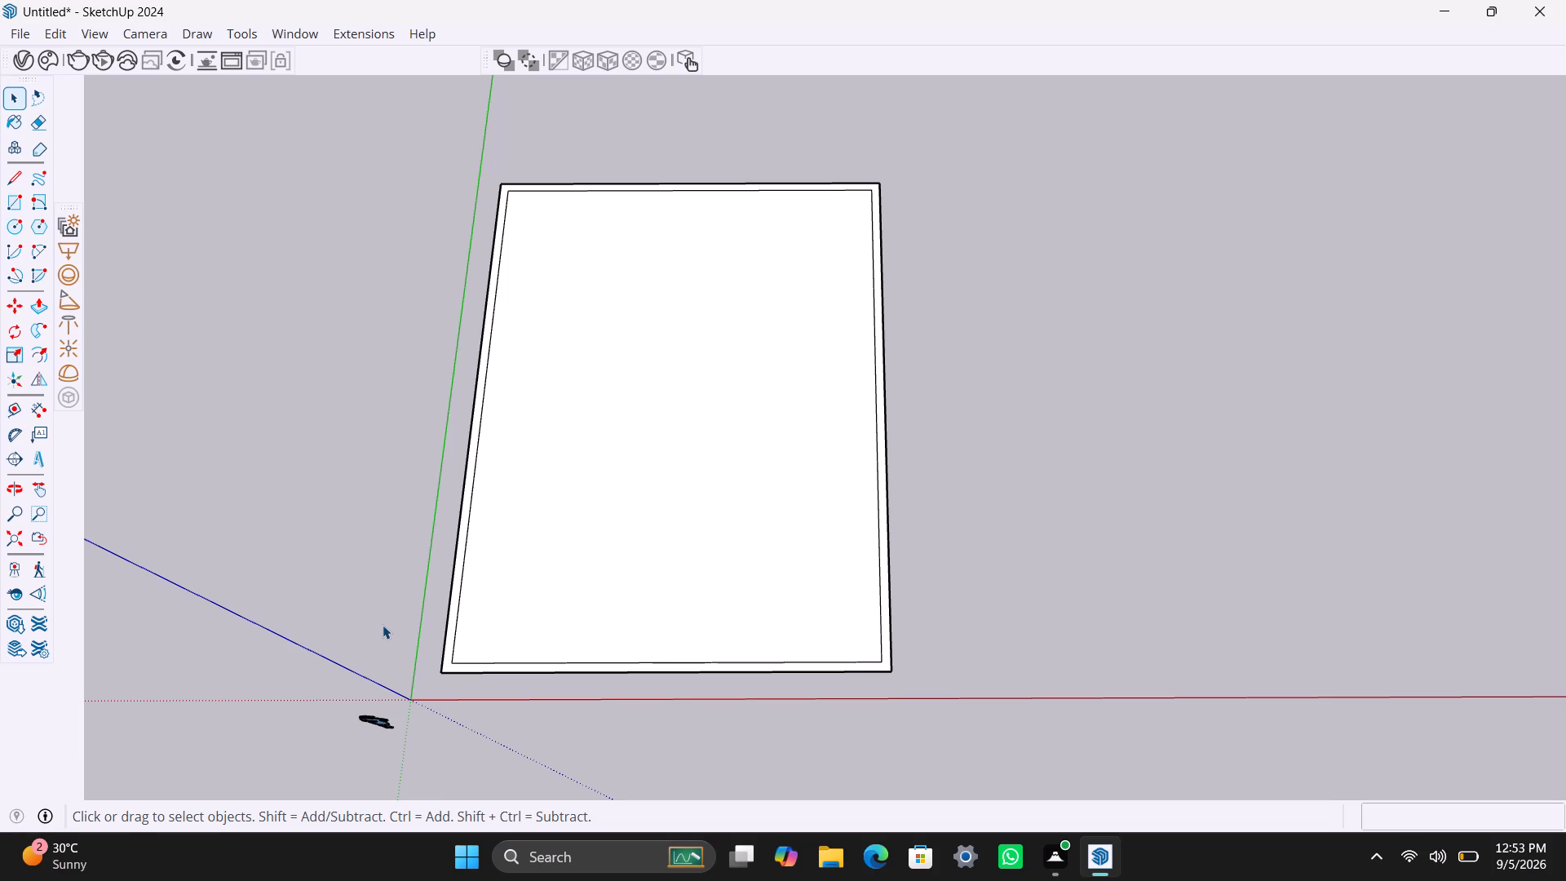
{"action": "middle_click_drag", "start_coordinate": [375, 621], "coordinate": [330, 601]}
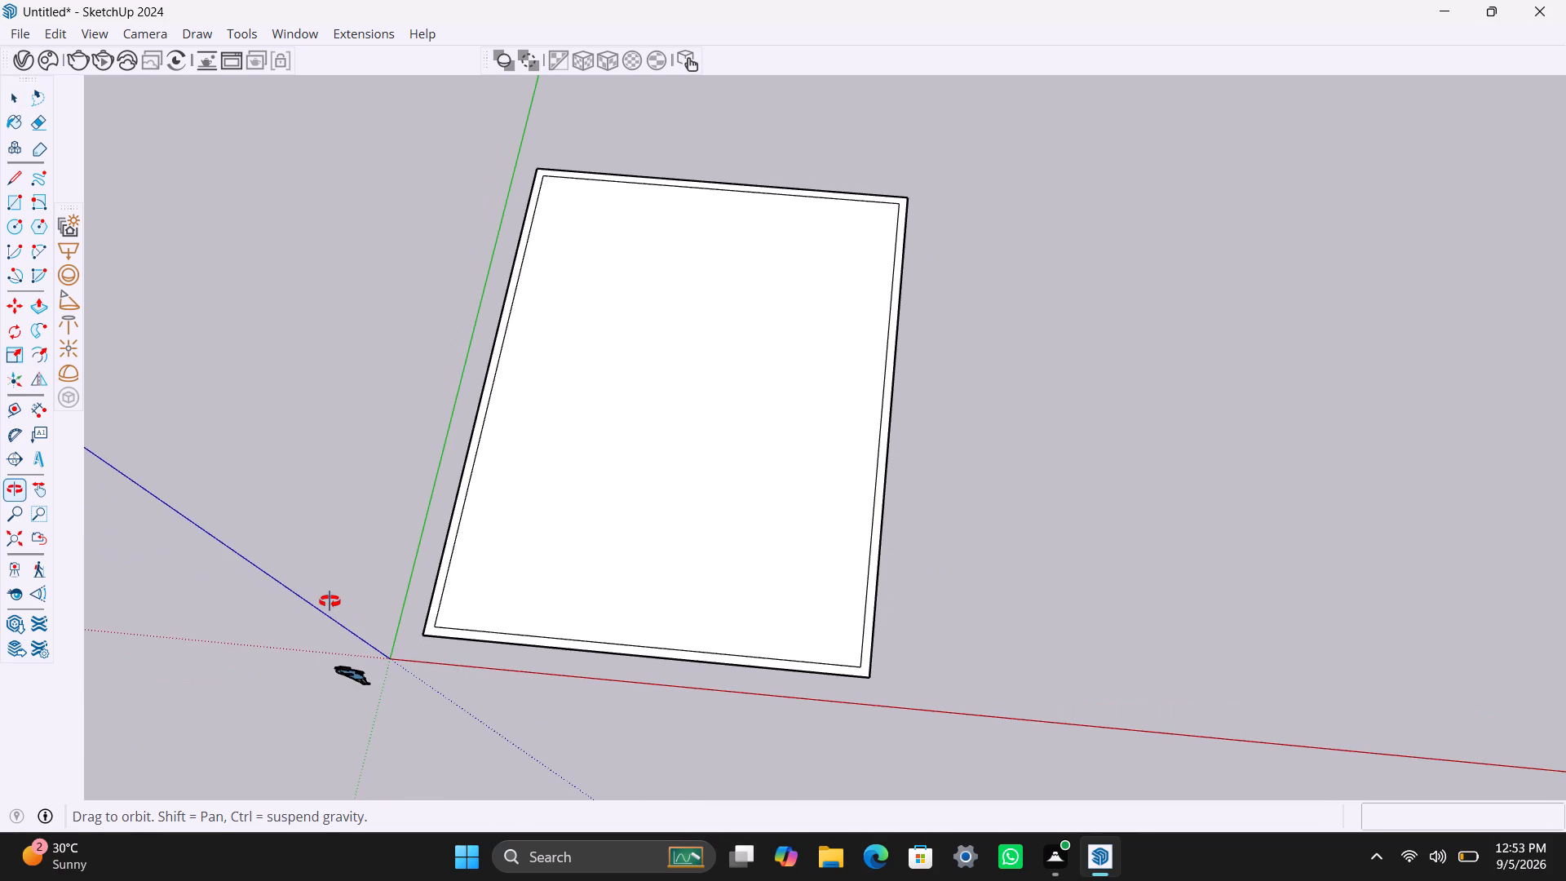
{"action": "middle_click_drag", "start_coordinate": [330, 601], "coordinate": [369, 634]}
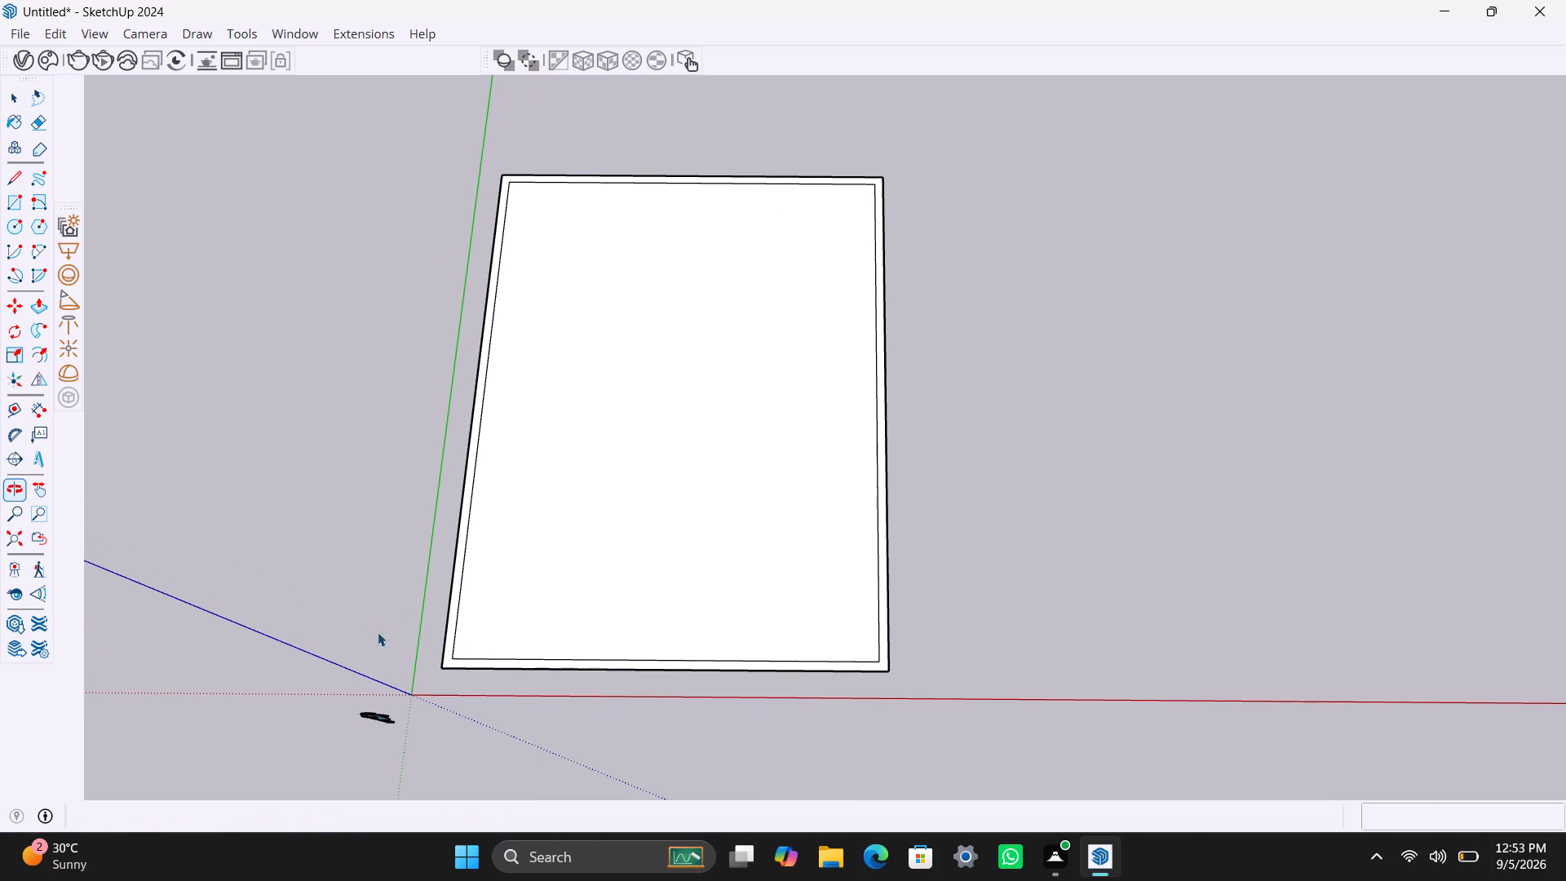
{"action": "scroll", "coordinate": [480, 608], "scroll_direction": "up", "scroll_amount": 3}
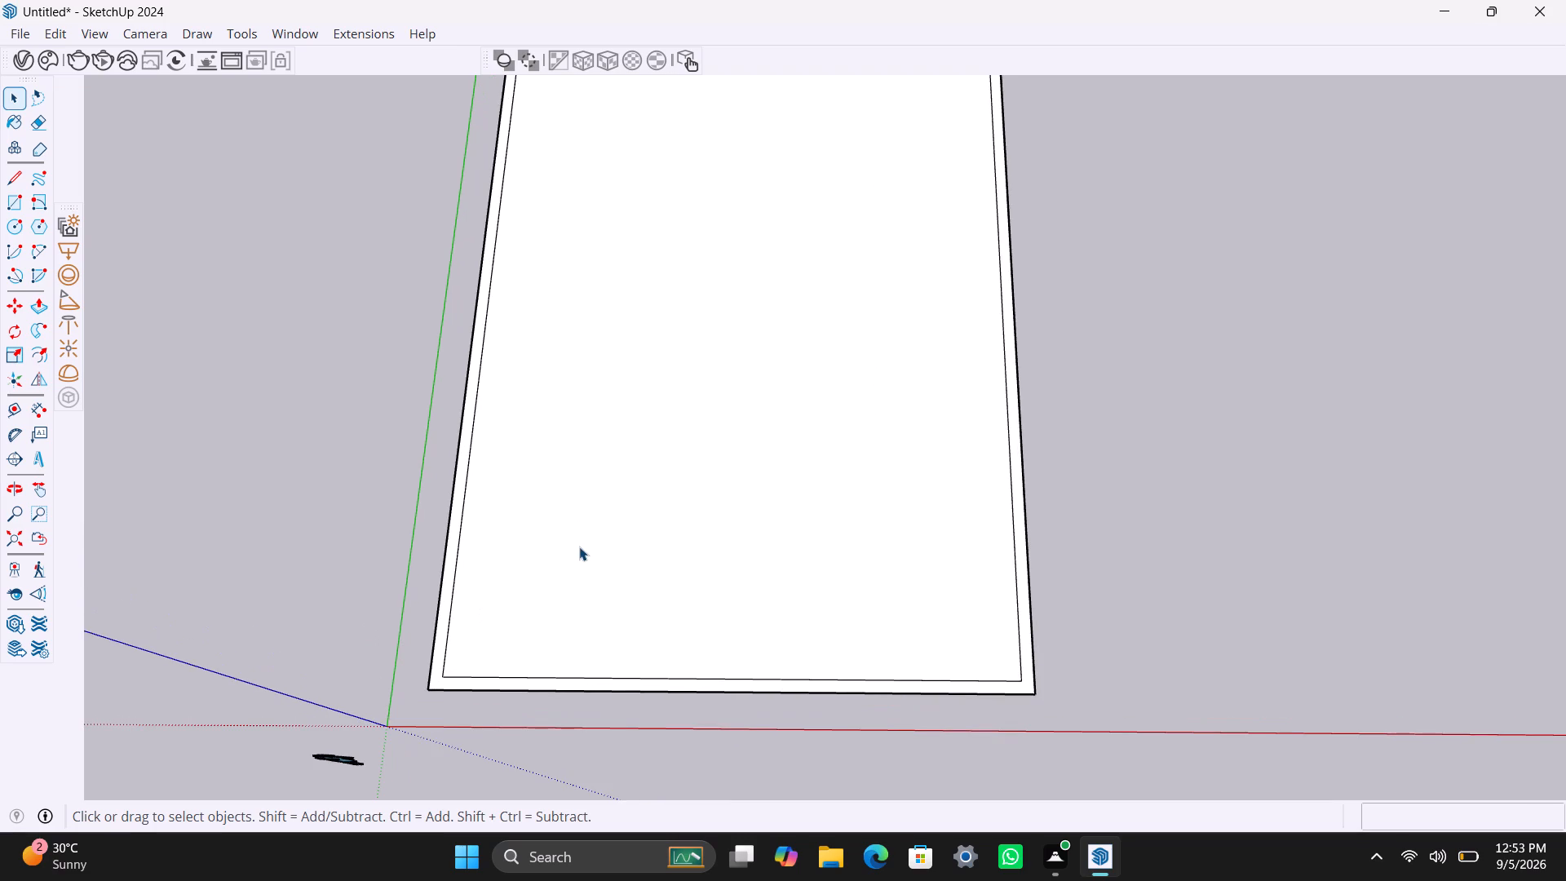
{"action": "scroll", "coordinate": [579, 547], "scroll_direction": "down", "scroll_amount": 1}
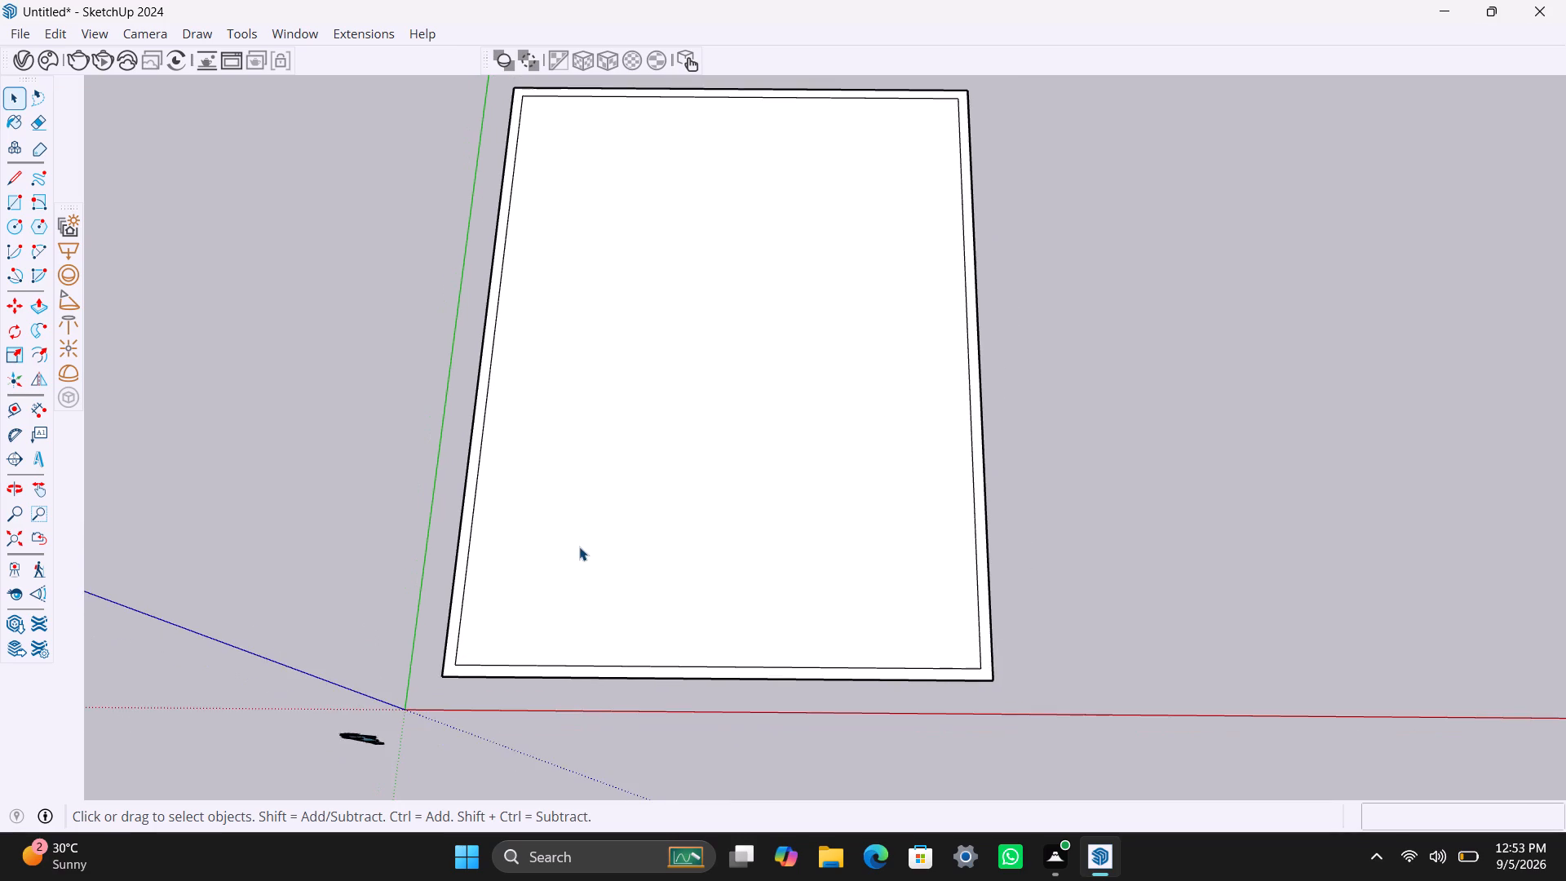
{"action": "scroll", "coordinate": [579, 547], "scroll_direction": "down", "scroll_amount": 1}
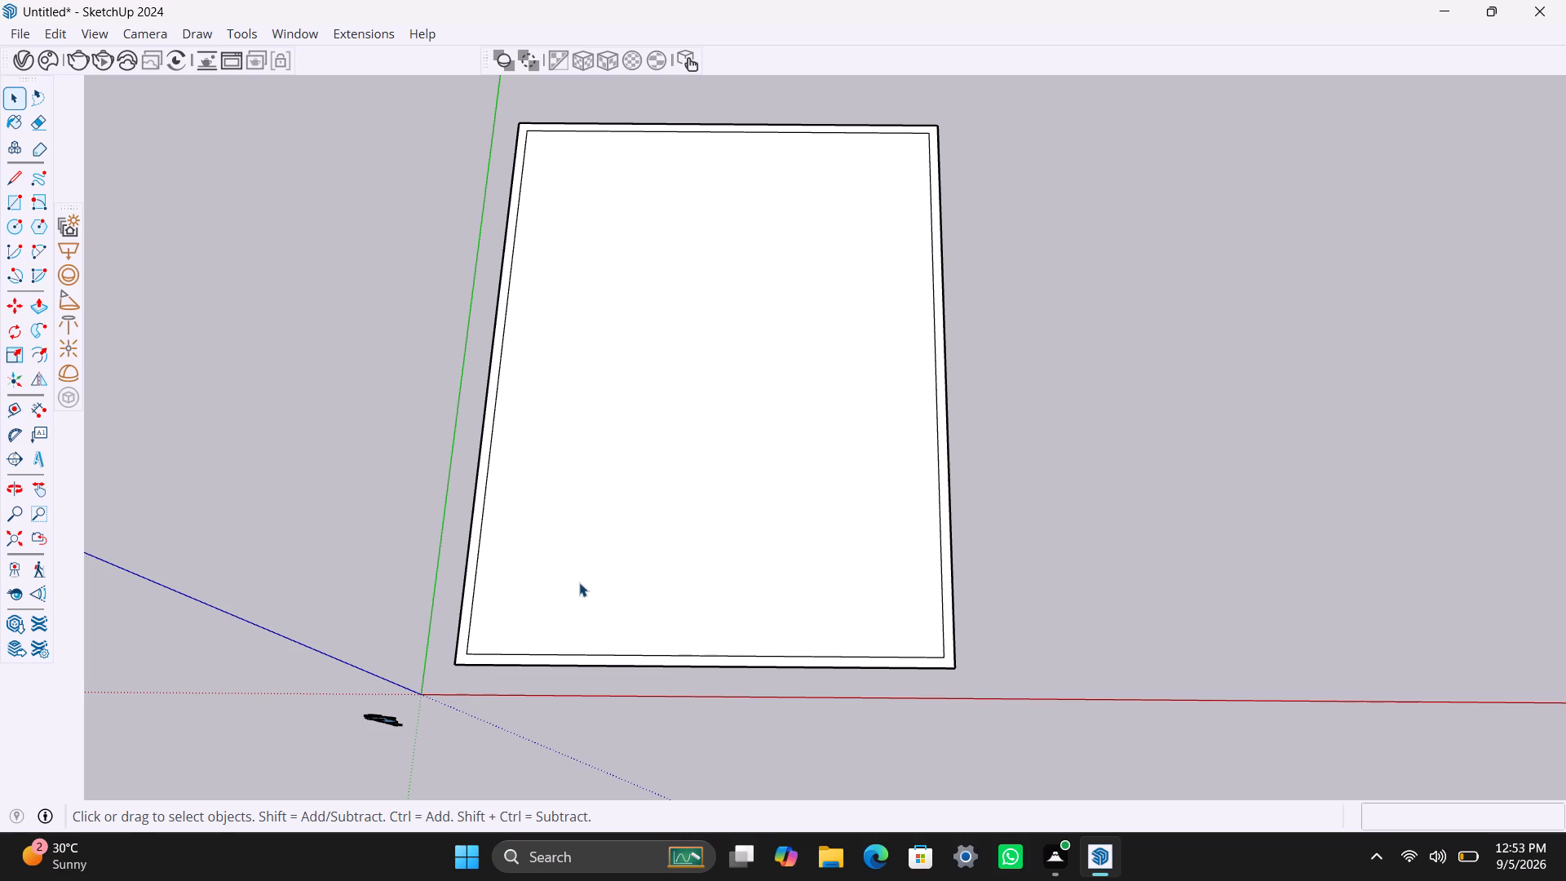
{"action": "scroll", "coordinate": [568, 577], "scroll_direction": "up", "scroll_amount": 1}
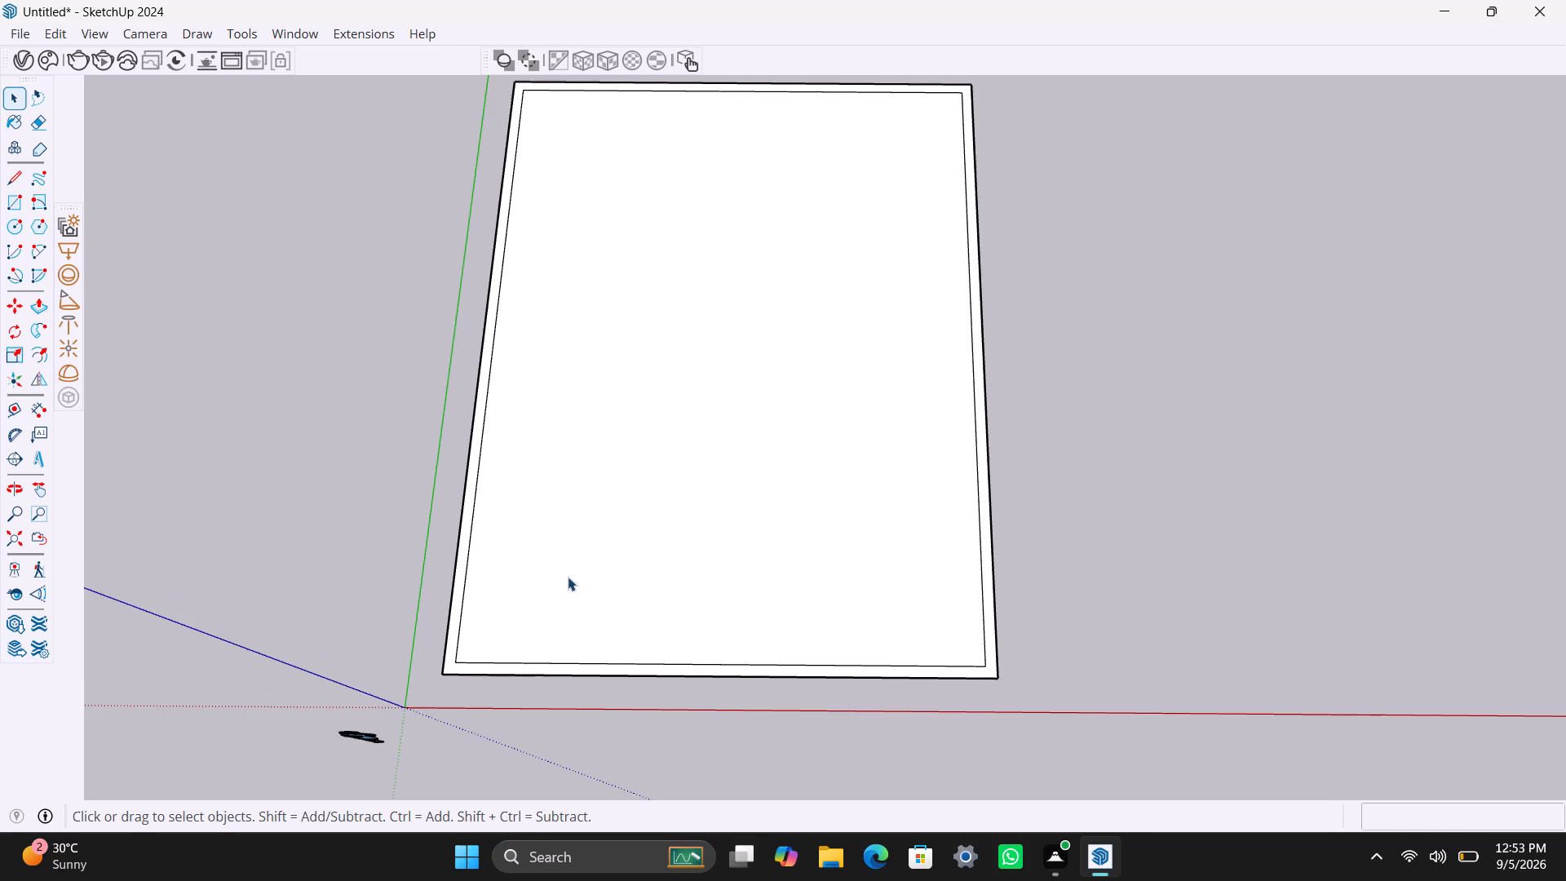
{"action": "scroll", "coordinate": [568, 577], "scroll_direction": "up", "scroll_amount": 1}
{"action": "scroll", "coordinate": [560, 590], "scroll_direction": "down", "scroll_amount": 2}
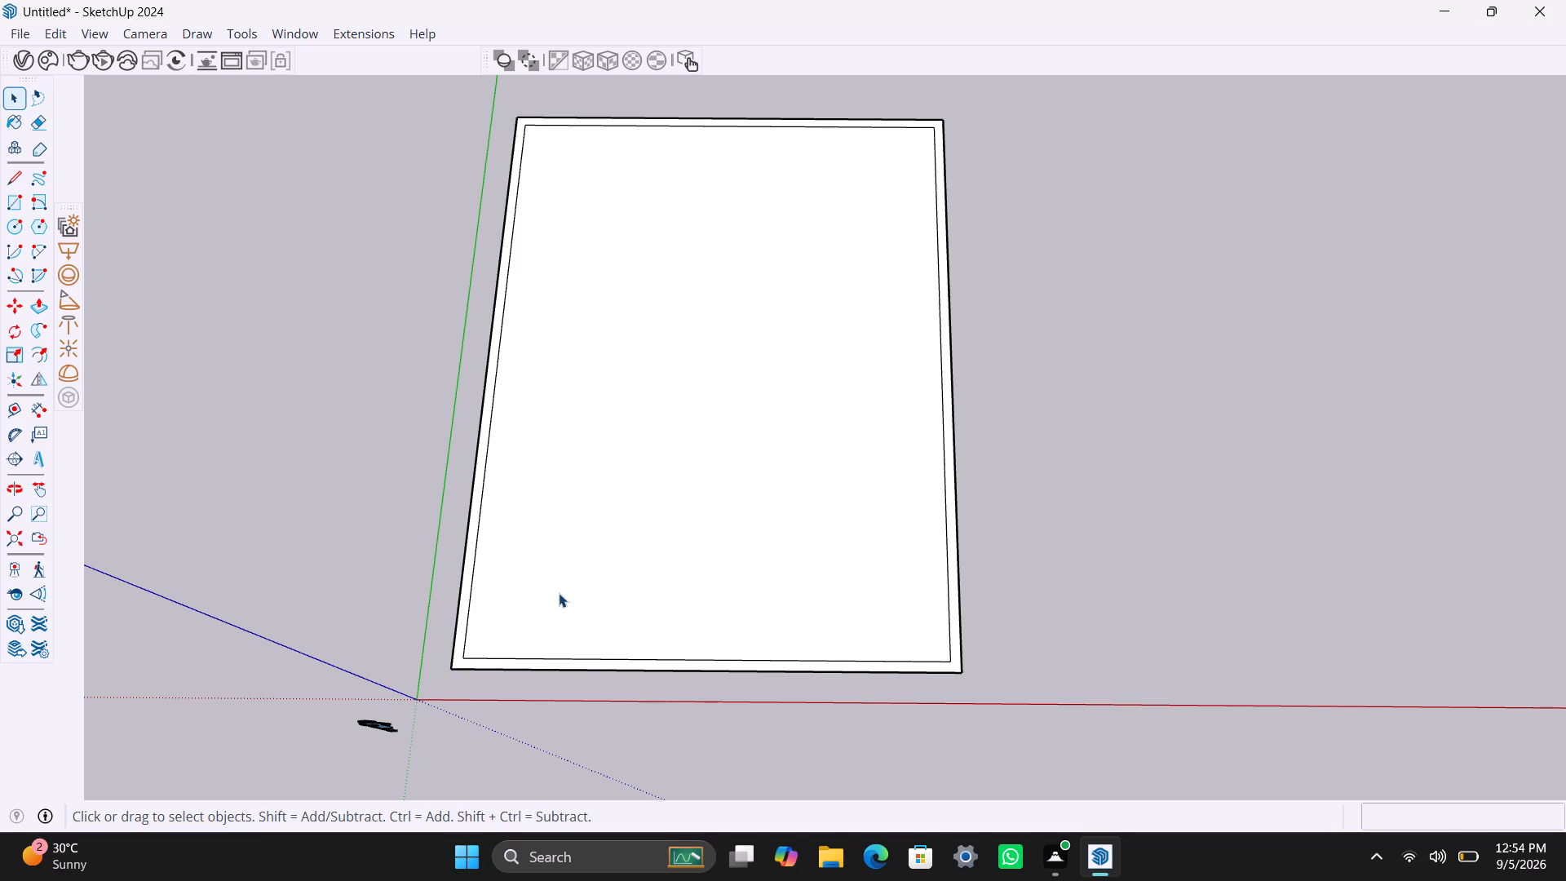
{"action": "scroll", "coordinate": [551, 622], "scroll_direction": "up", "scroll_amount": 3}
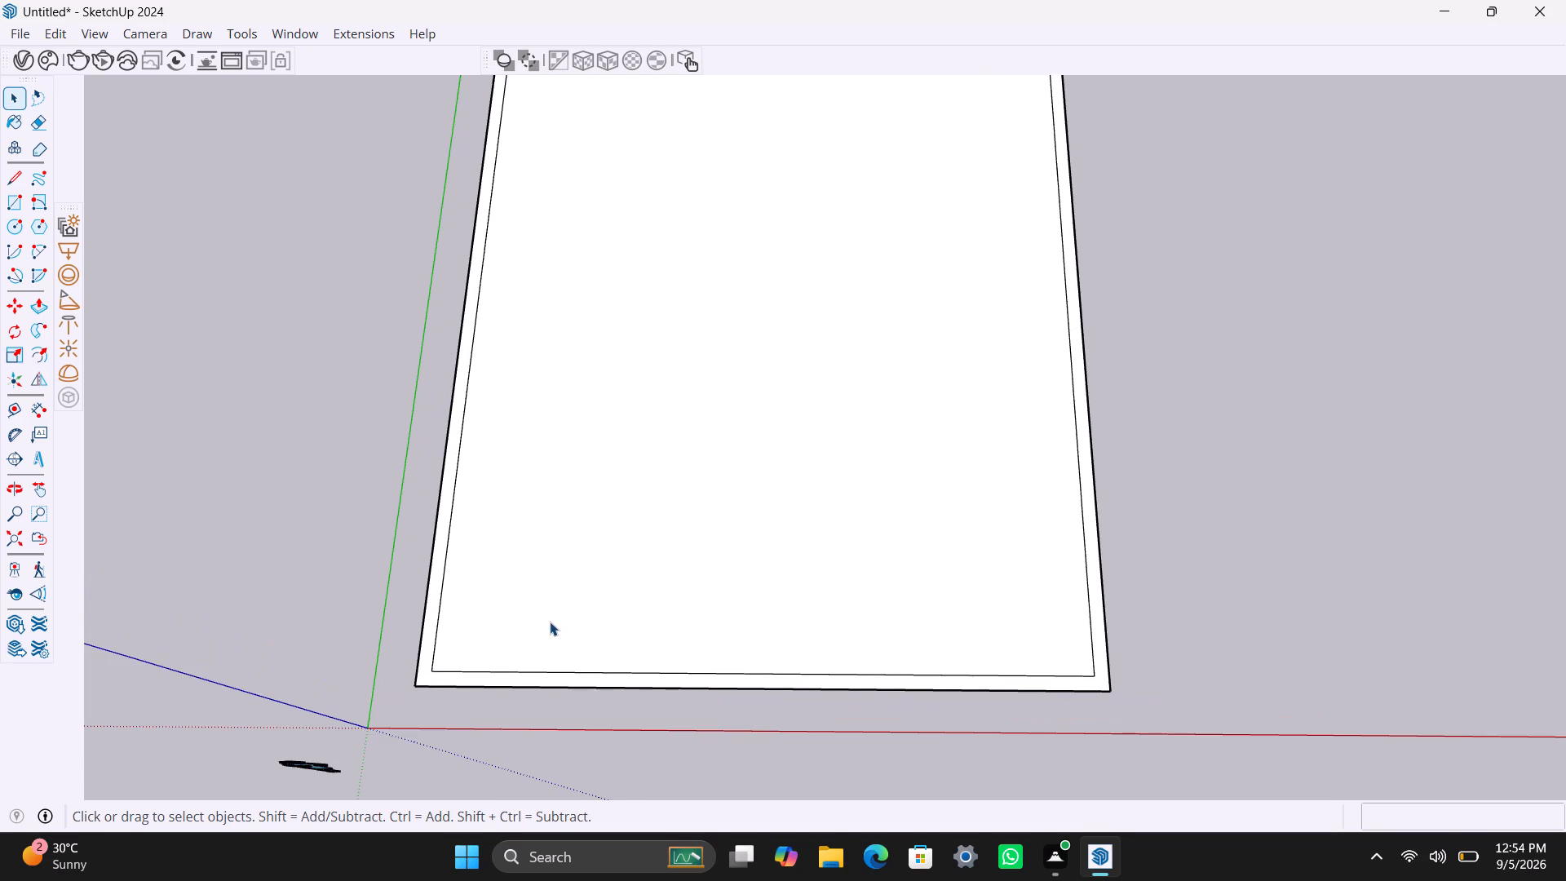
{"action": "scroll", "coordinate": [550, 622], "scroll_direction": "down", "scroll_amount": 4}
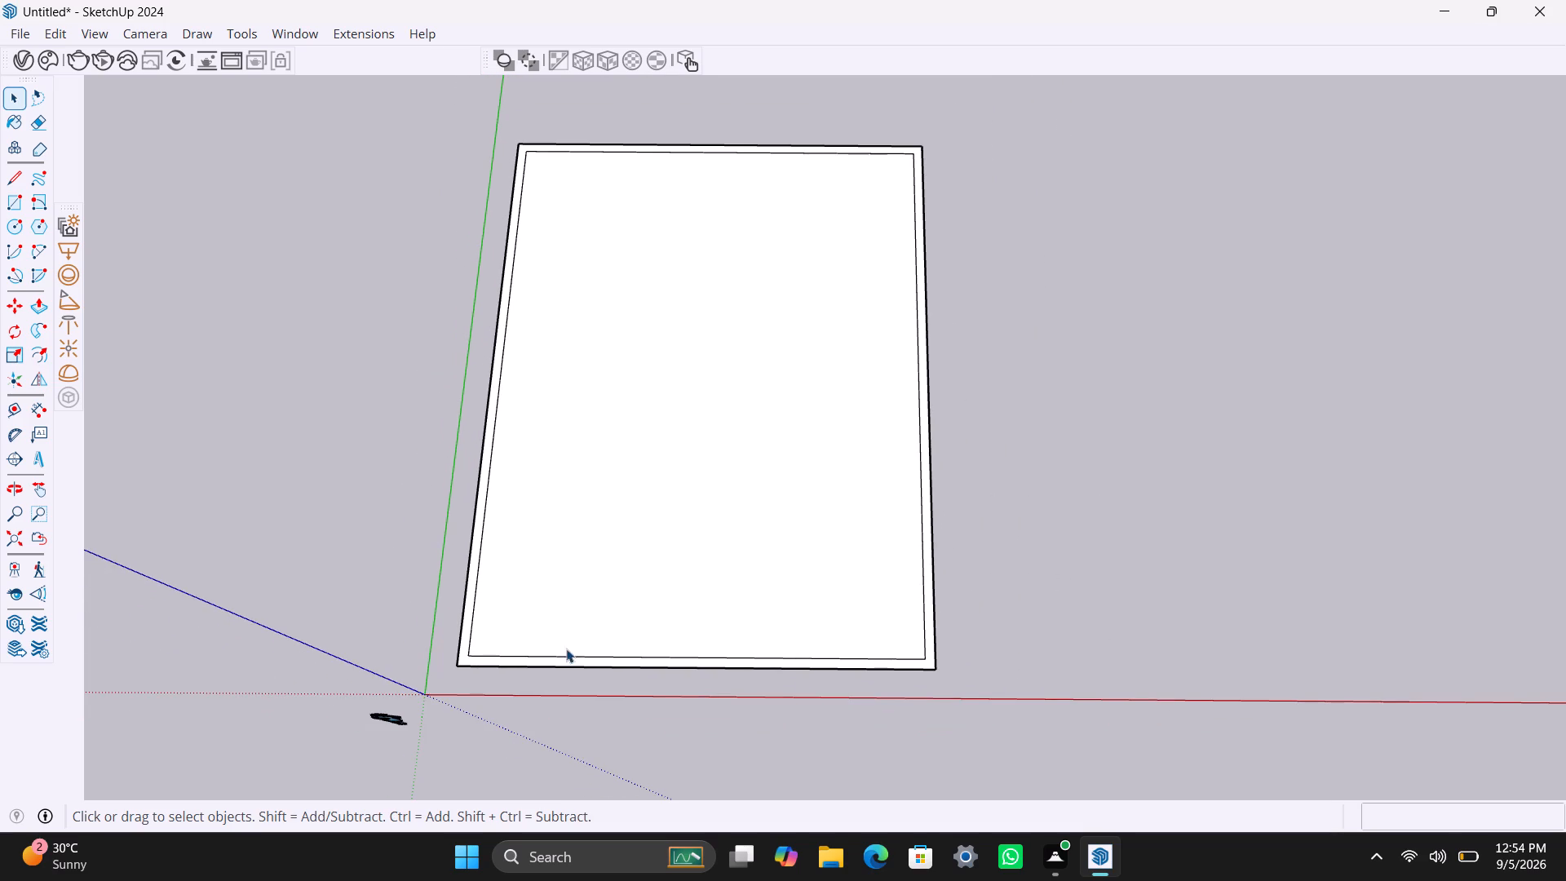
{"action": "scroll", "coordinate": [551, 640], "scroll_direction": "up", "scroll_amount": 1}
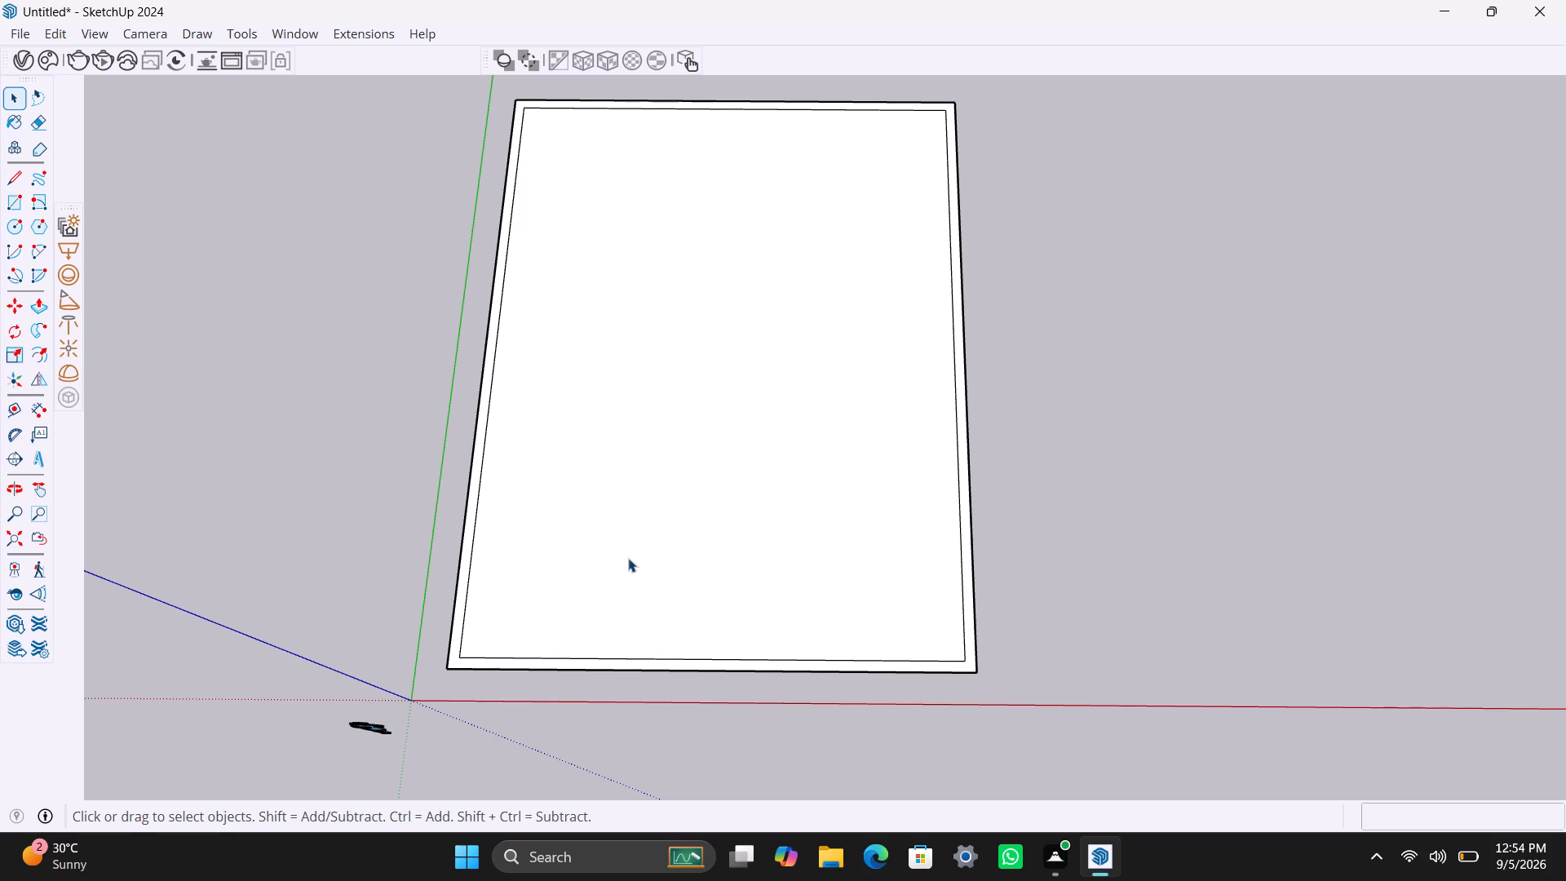
Open the outline group and select the border face between the outer and inner outlines.
{"action": "left_click", "coordinate": [524, 595]}
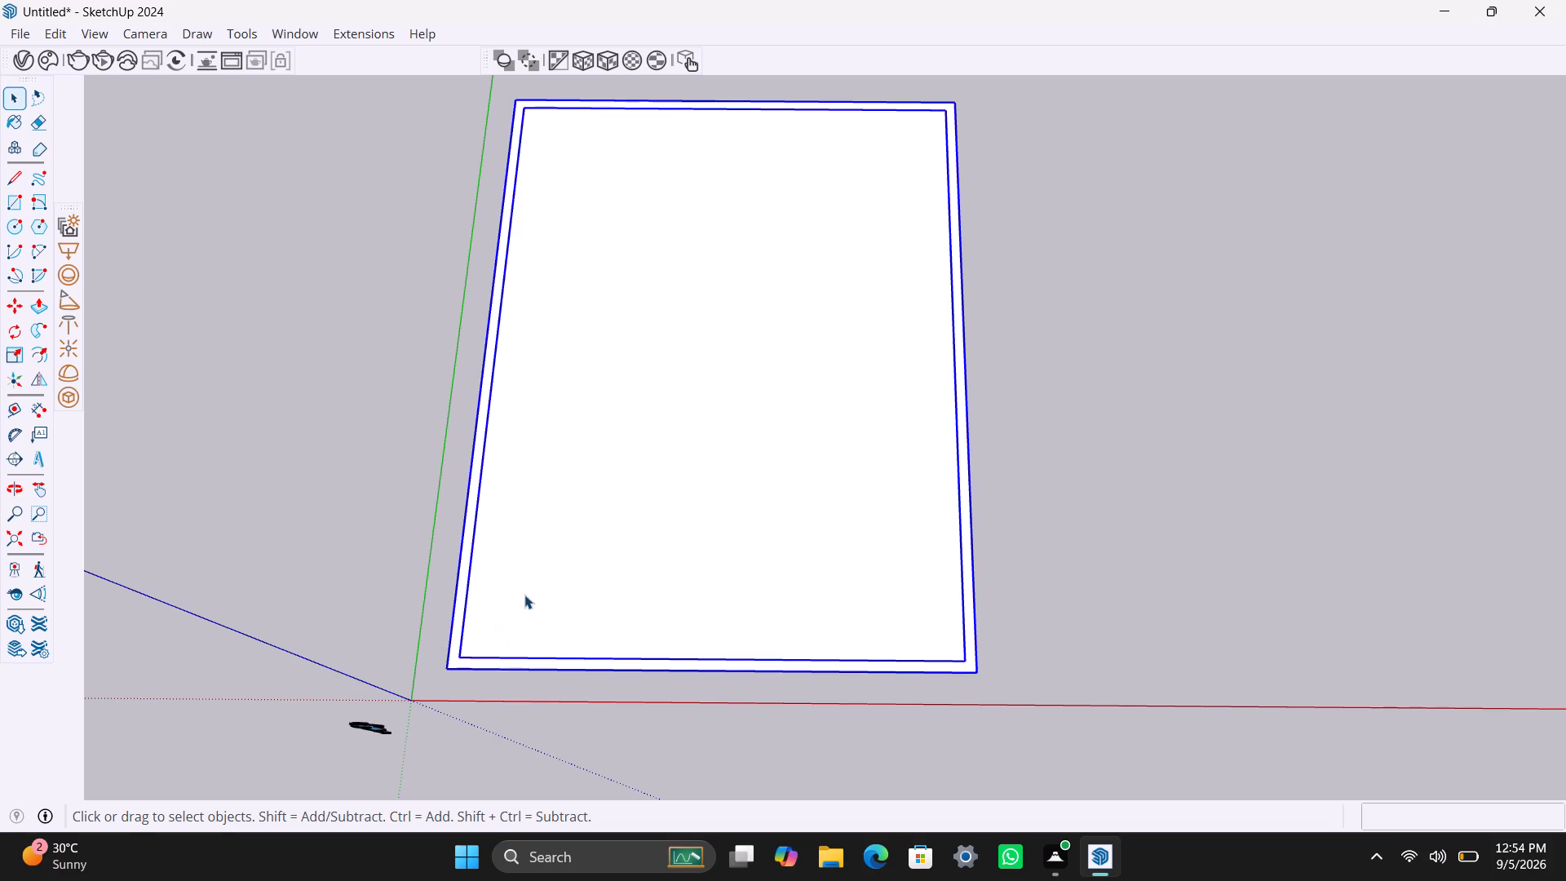
{"action": "double_click", "coordinate": [524, 595]}
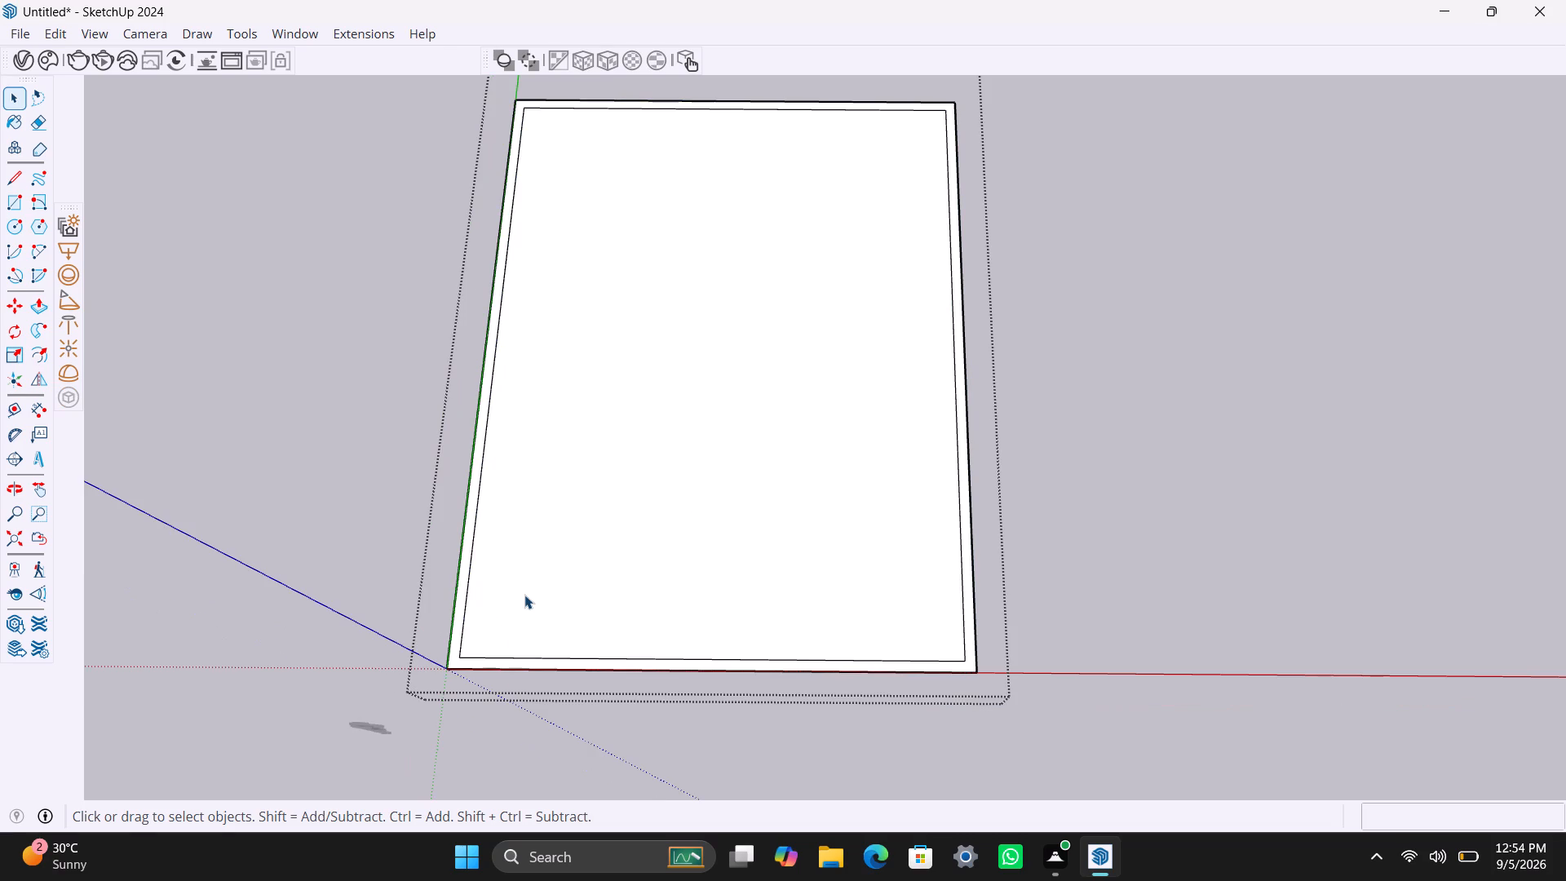
{"action": "scroll", "coordinate": [461, 643], "scroll_direction": "up", "scroll_amount": 3}
{"action": "left_click", "coordinate": [460, 600]}
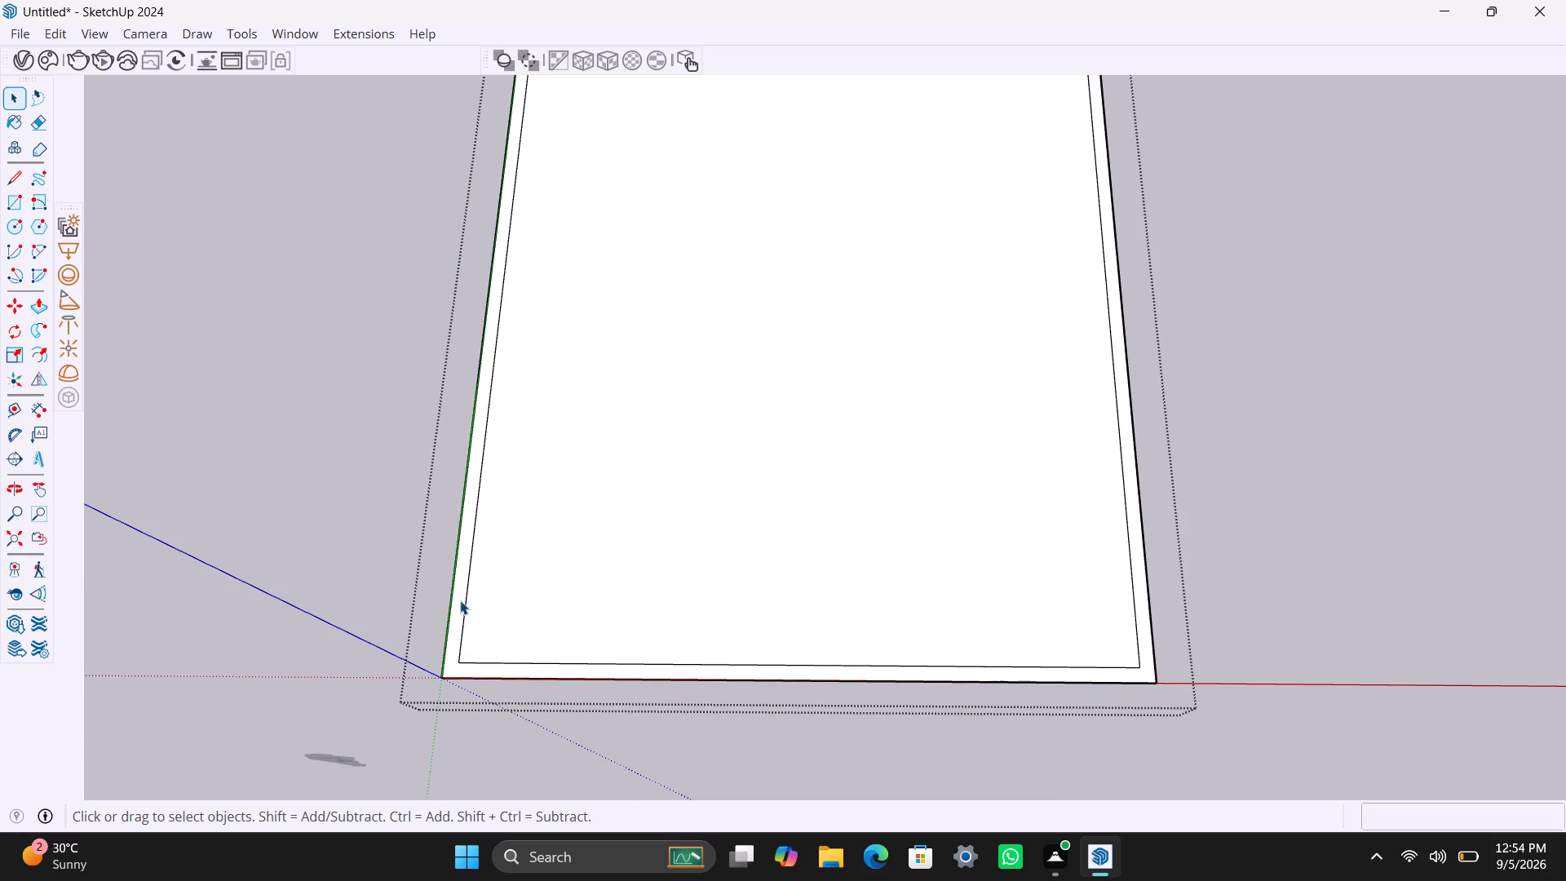
Examine the wall border and inner floor face from low and overhead angles, finishing by closing the outline group.
{"action": "scroll", "coordinate": [460, 601], "scroll_direction": "down", "scroll_amount": 3}
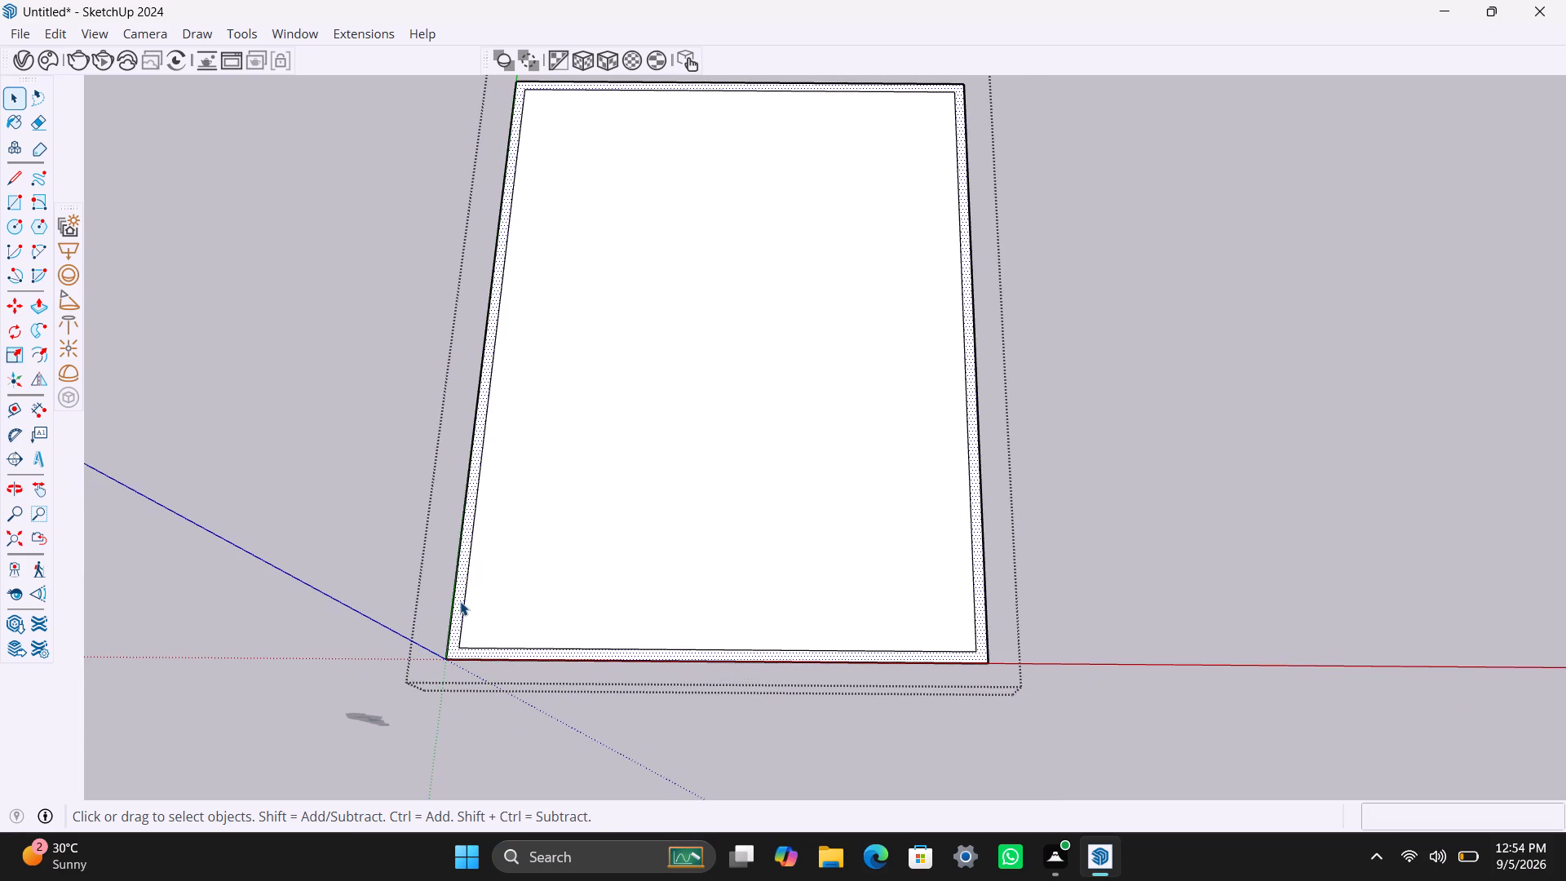
{"action": "middle_click_drag", "start_coordinate": [450, 612], "coordinate": [467, 675]}
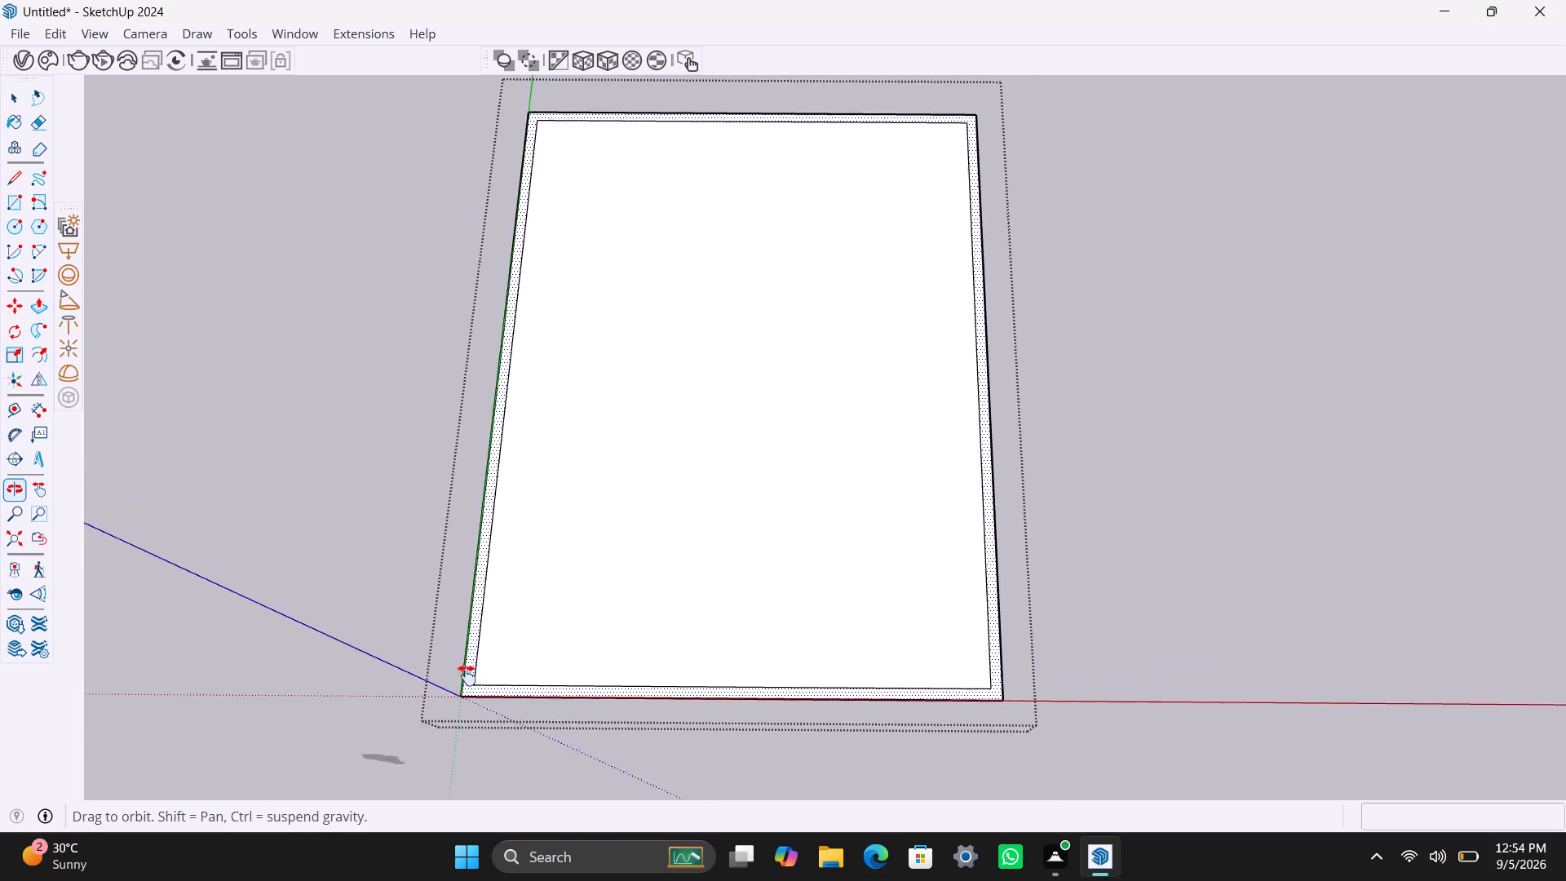
{"action": "middle_click_drag", "start_coordinate": [467, 675], "coordinate": [481, 683]}
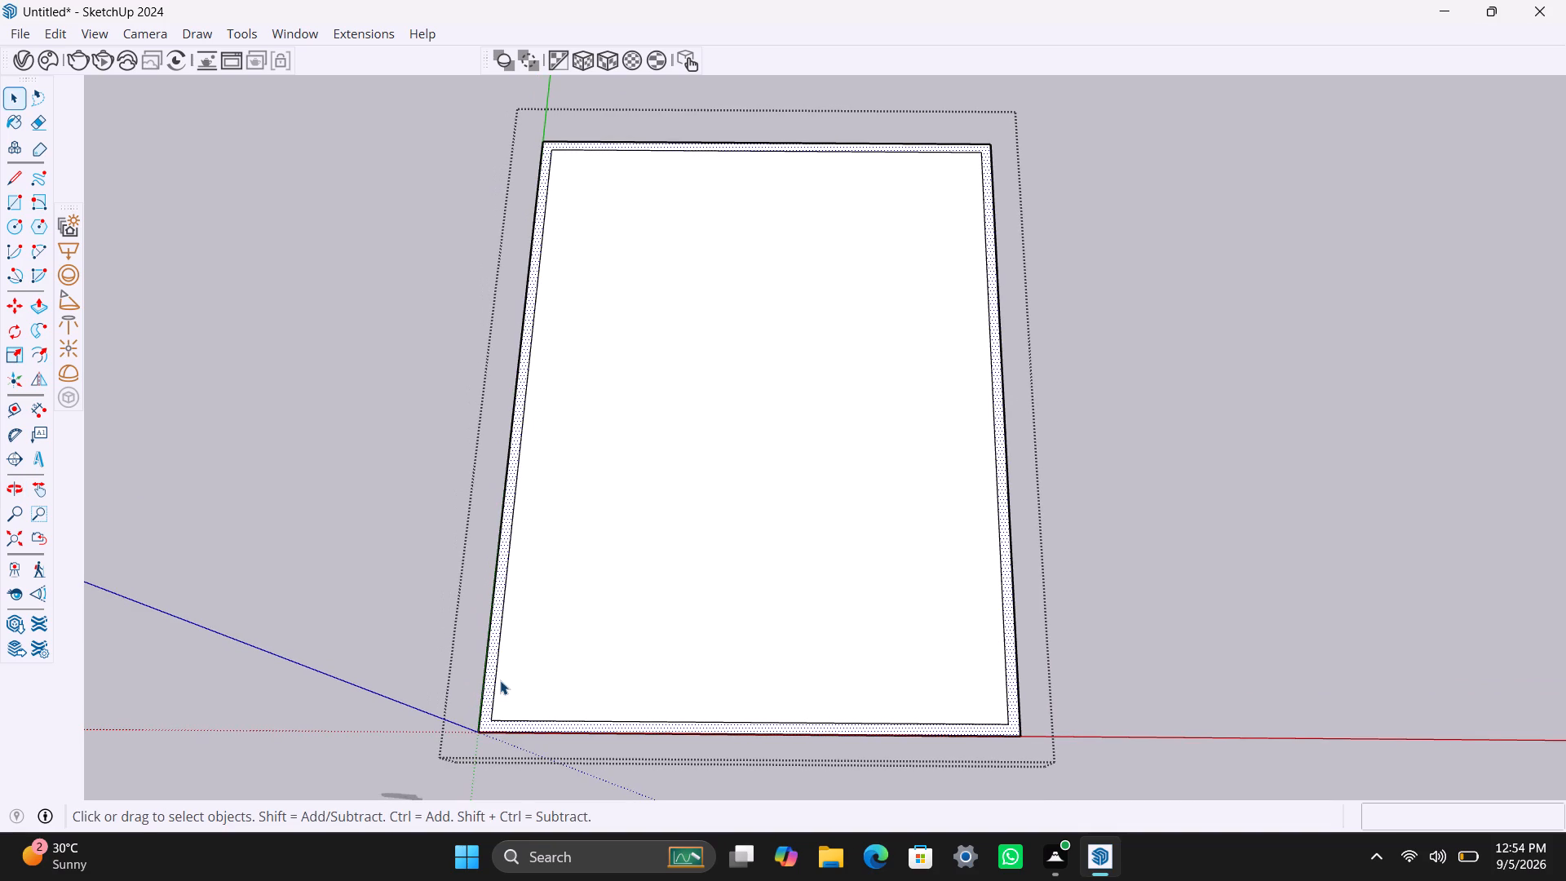
{"action": "scroll", "coordinate": [498, 683], "scroll_direction": "up", "scroll_amount": 2}
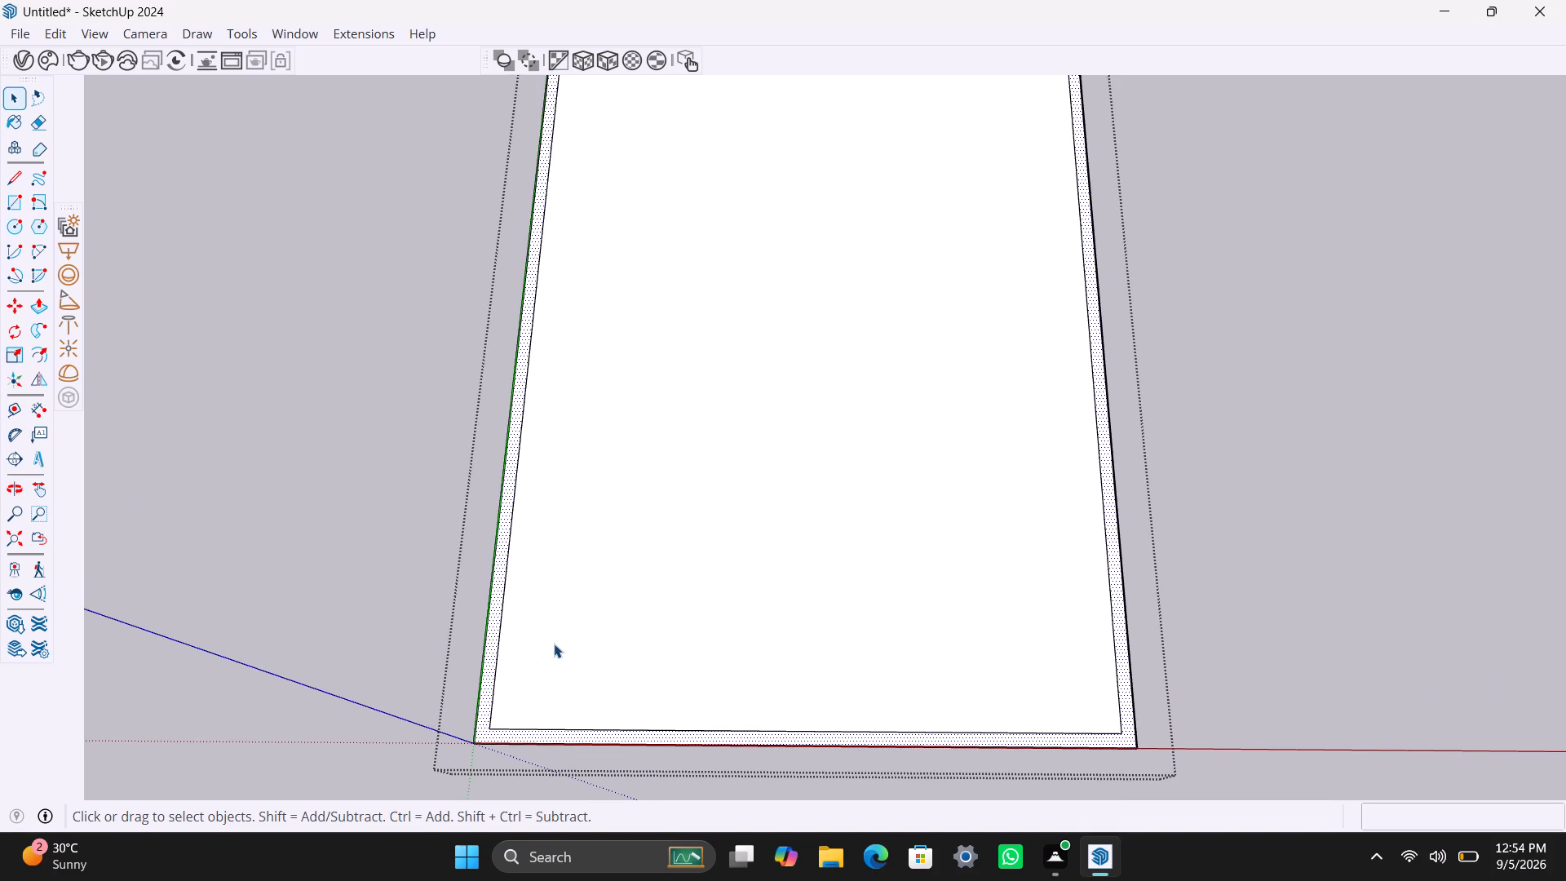
{"action": "scroll", "coordinate": [554, 644], "scroll_direction": "down", "scroll_amount": 1}
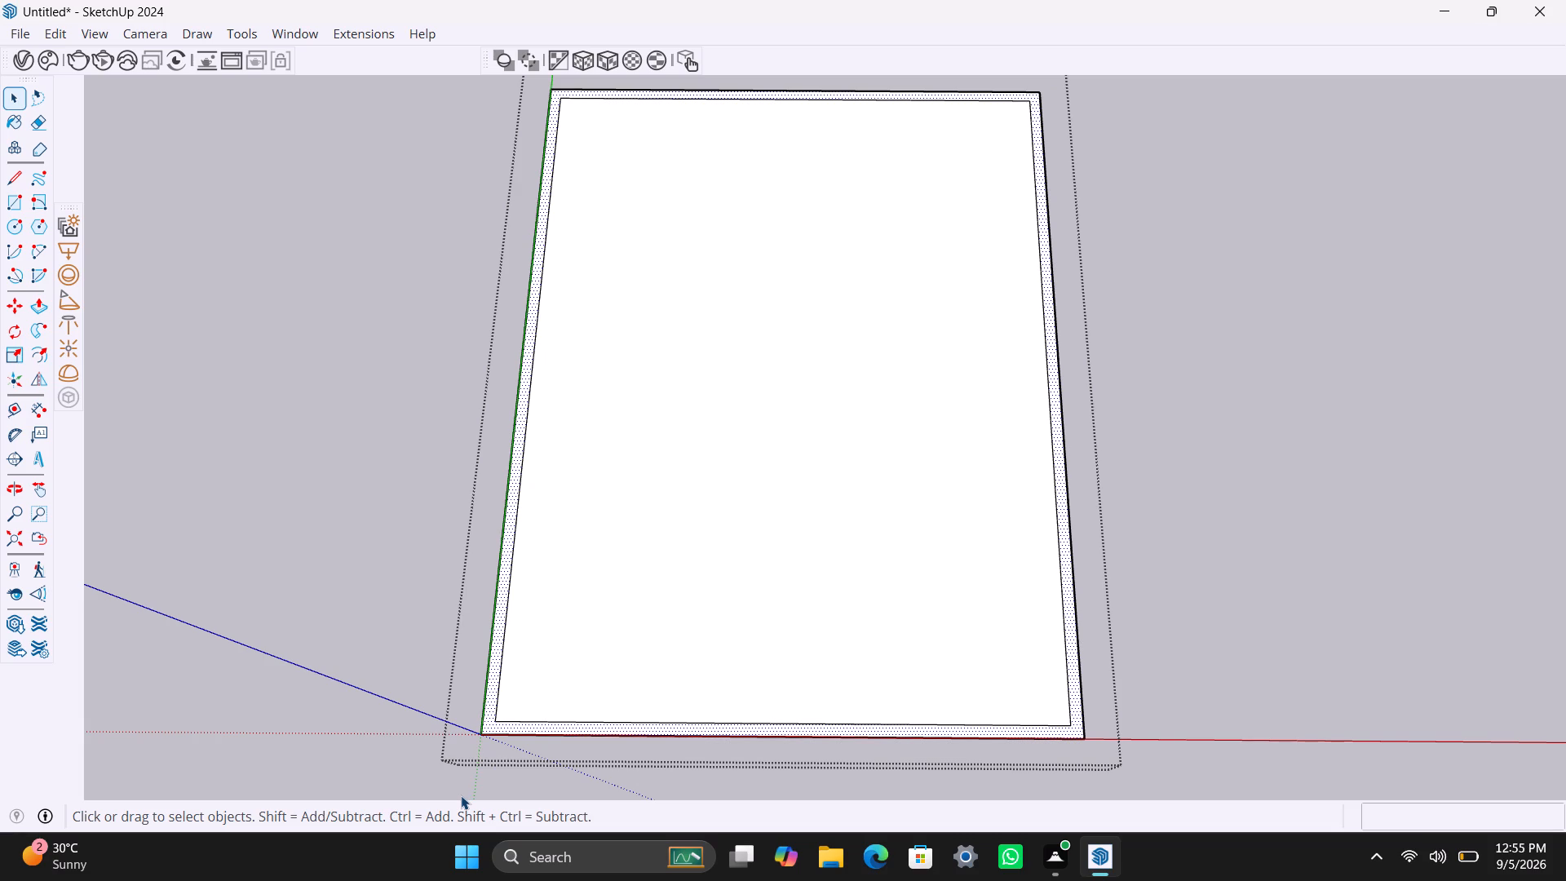
{"action": "scroll", "coordinate": [461, 797], "scroll_direction": "down", "scroll_amount": 6}
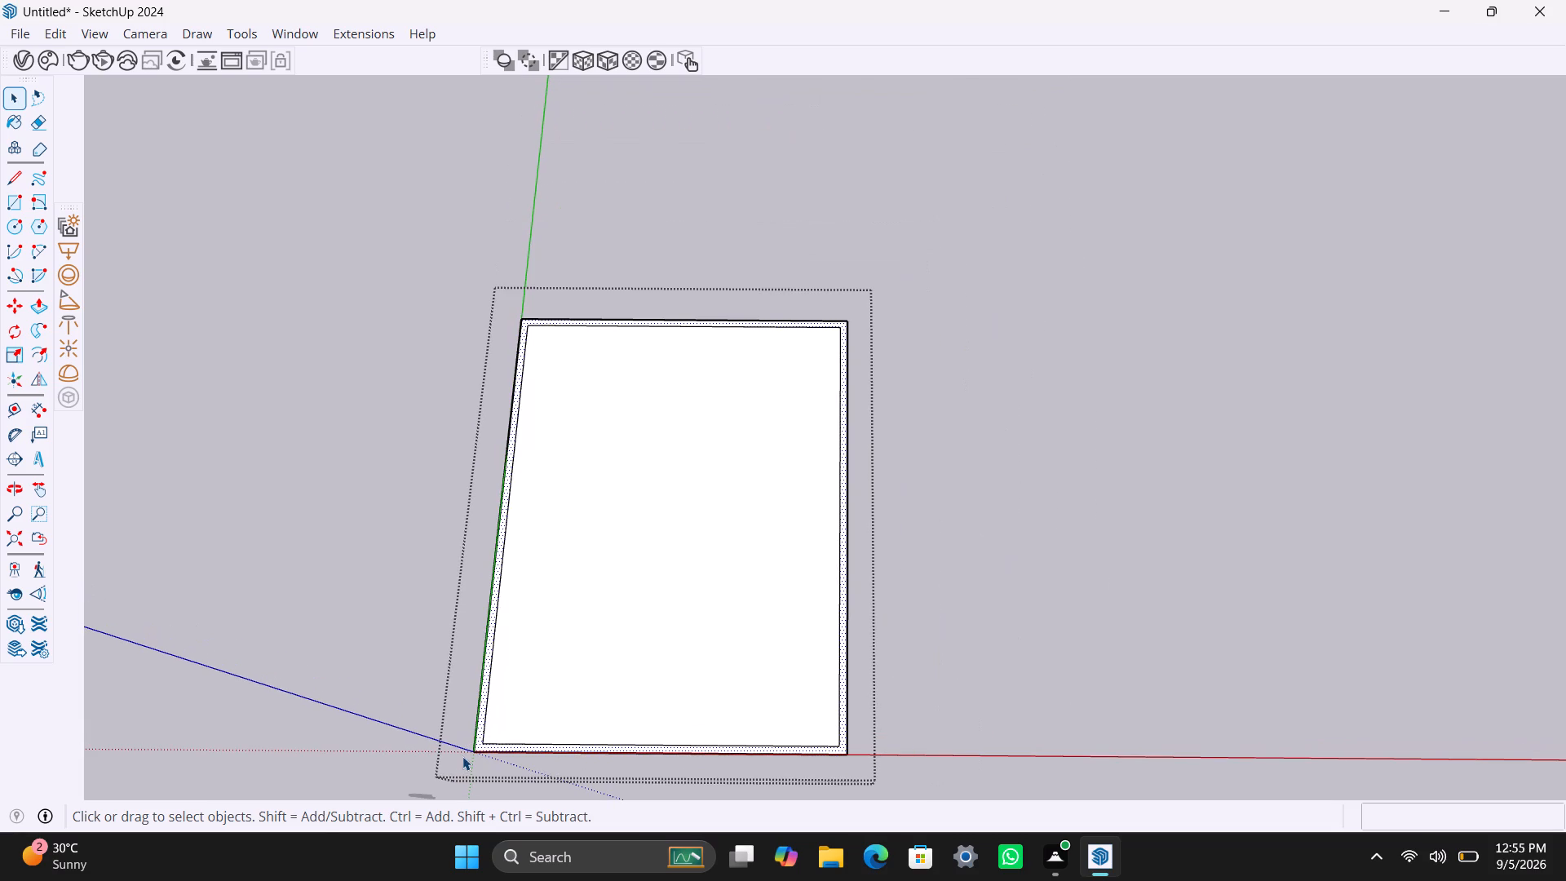
{"action": "middle_click_drag", "start_coordinate": [463, 755], "coordinate": [502, 405]}
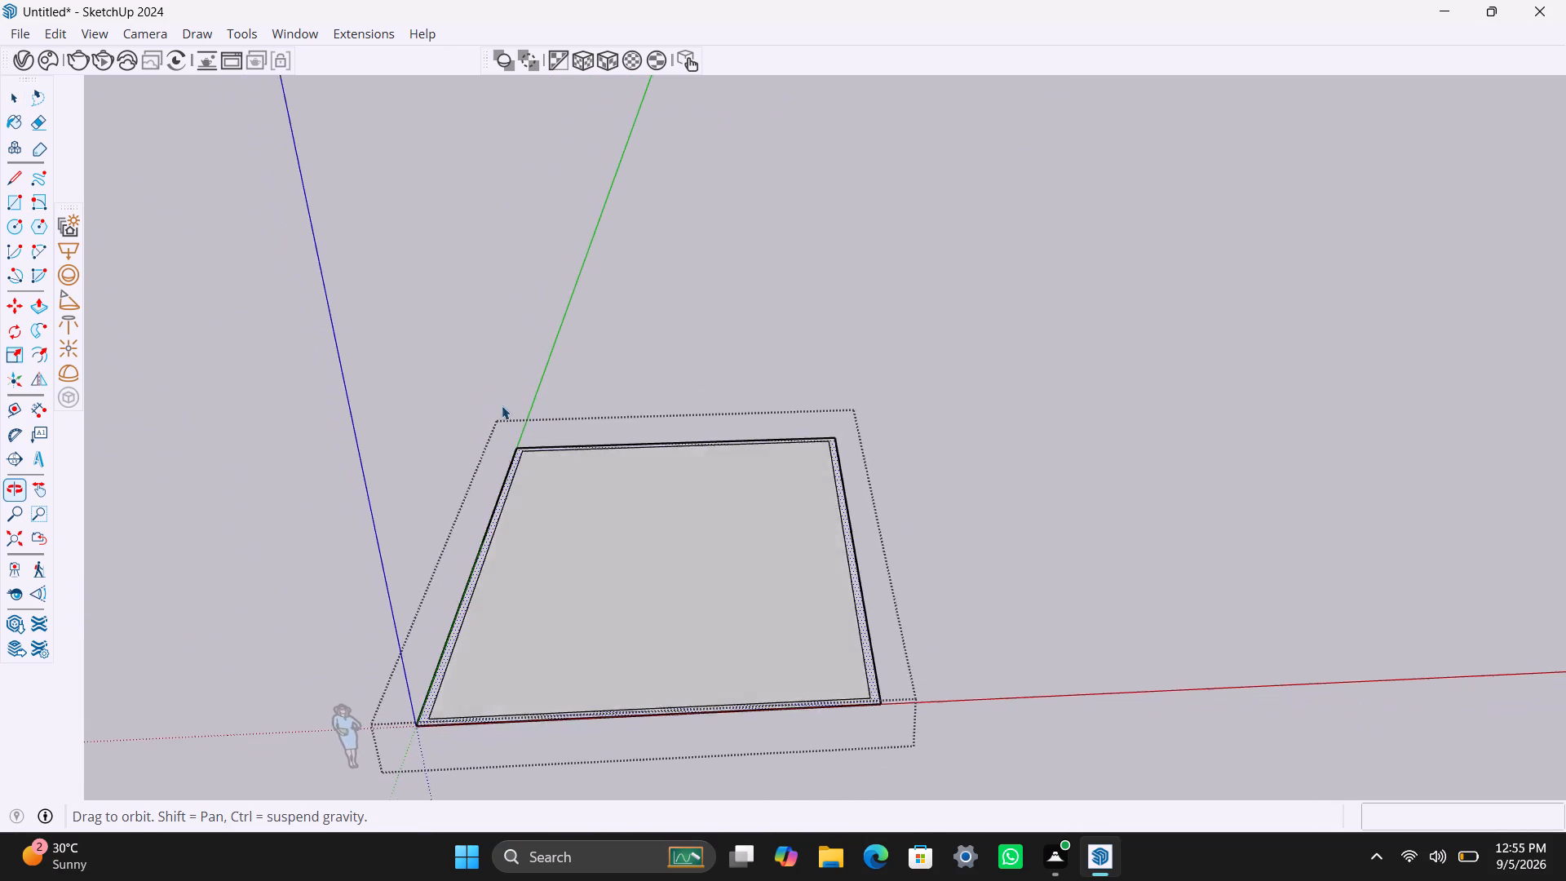
{"action": "middle_click_drag", "start_coordinate": [502, 405], "coordinate": [502, 405]}
{"action": "scroll", "coordinate": [495, 722], "scroll_direction": "up", "scroll_amount": 4}
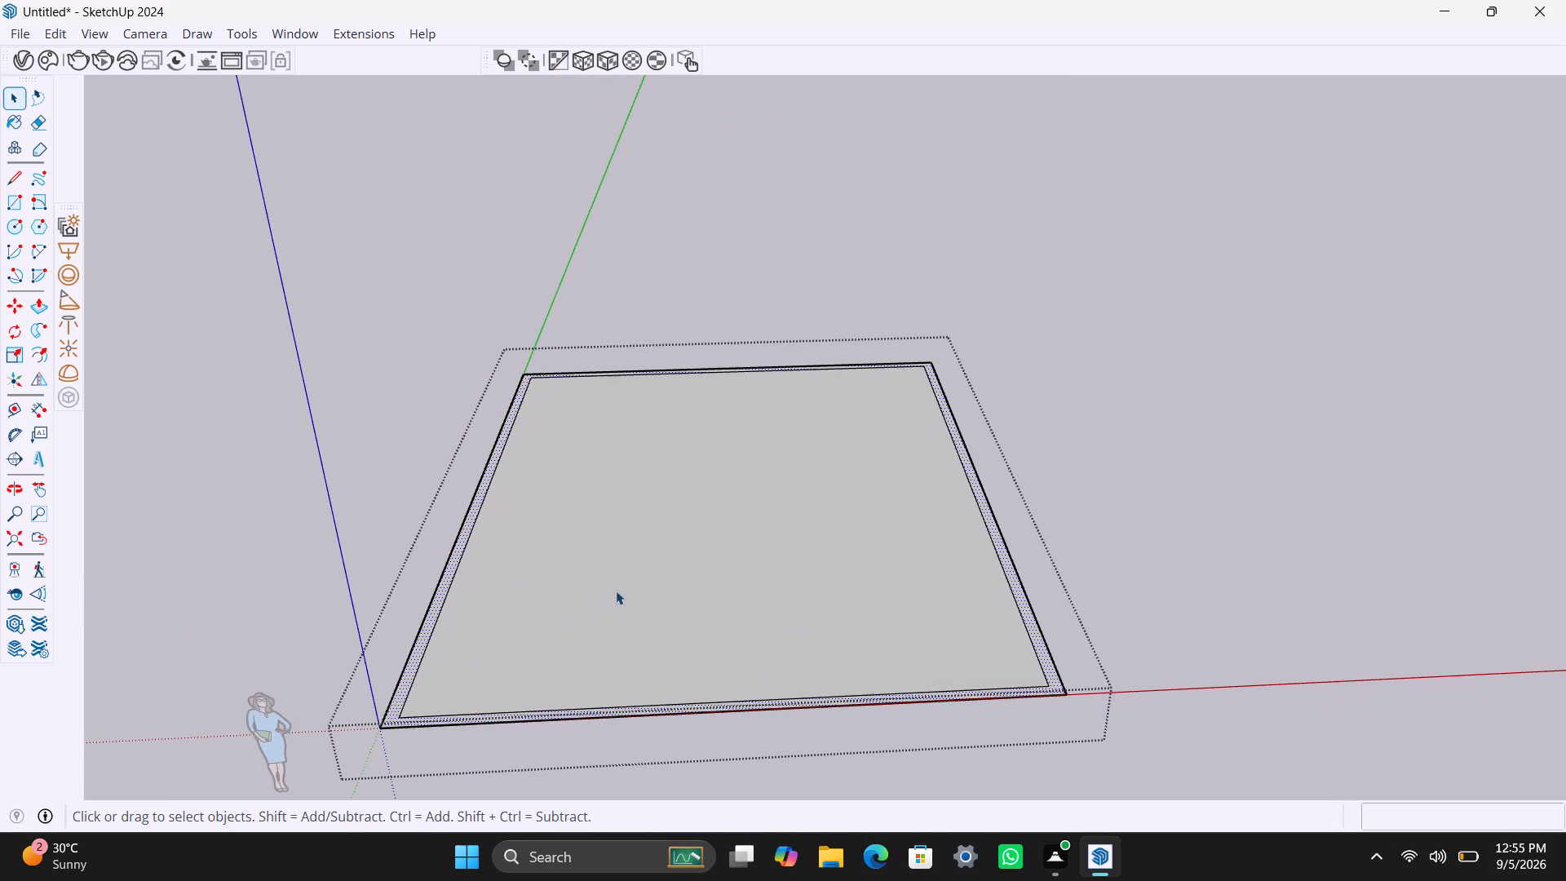
{"action": "scroll", "coordinate": [617, 588], "scroll_direction": "down", "scroll_amount": 1}
{"action": "middle_click_drag", "start_coordinate": [628, 569], "coordinate": [605, 582]}
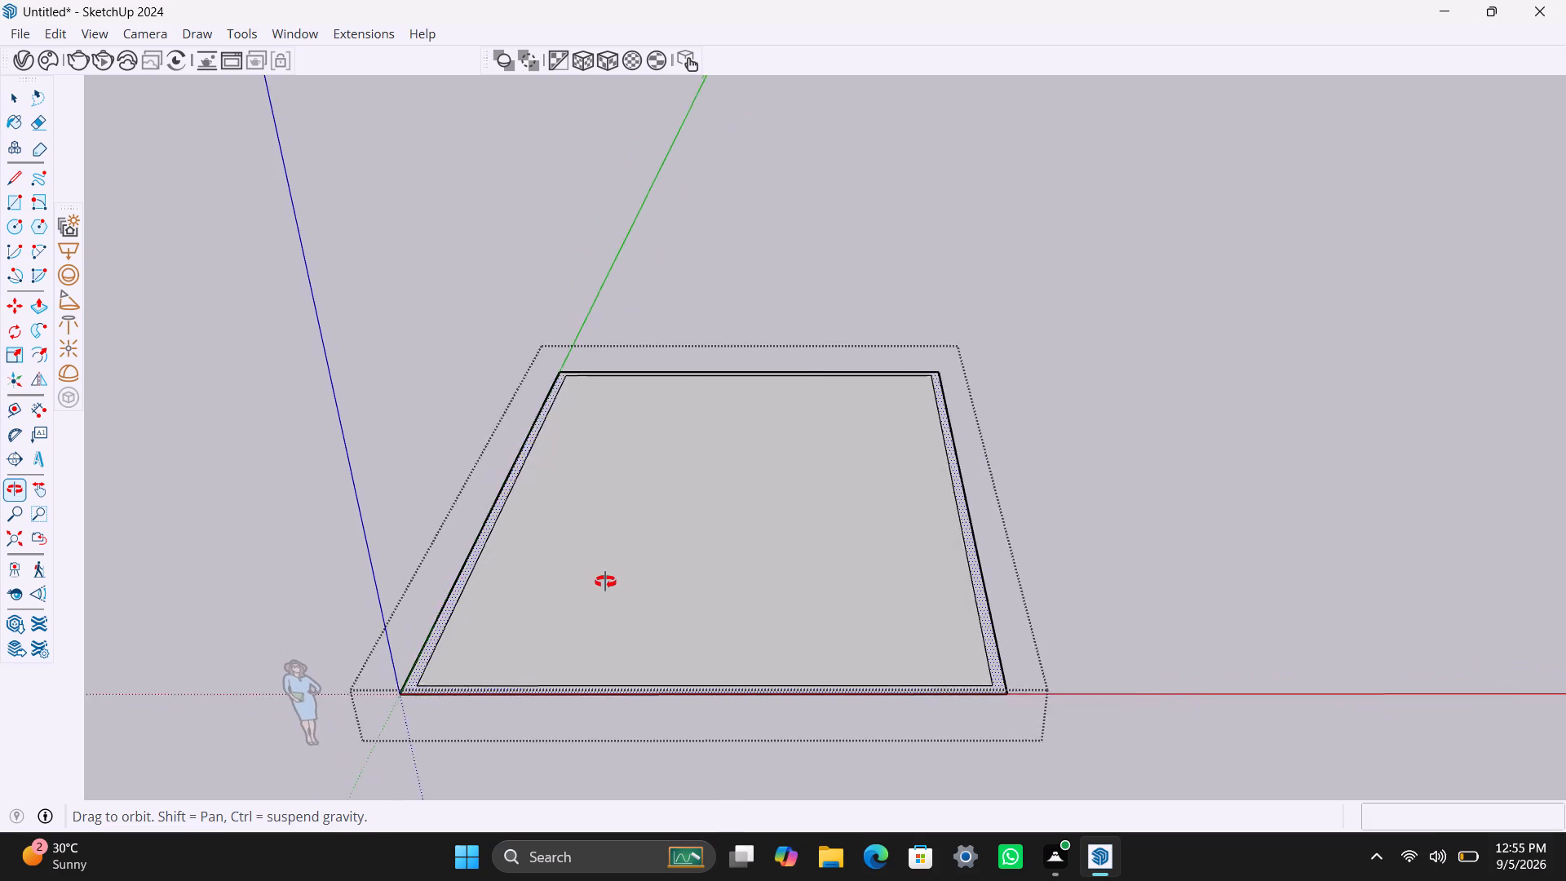
{"action": "middle_click_drag", "start_coordinate": [605, 582], "coordinate": [605, 587]}
{"action": "scroll", "coordinate": [604, 587], "scroll_direction": "up", "scroll_amount": 2}
{"action": "middle_click_drag", "start_coordinate": [595, 591], "coordinate": [734, 511]}
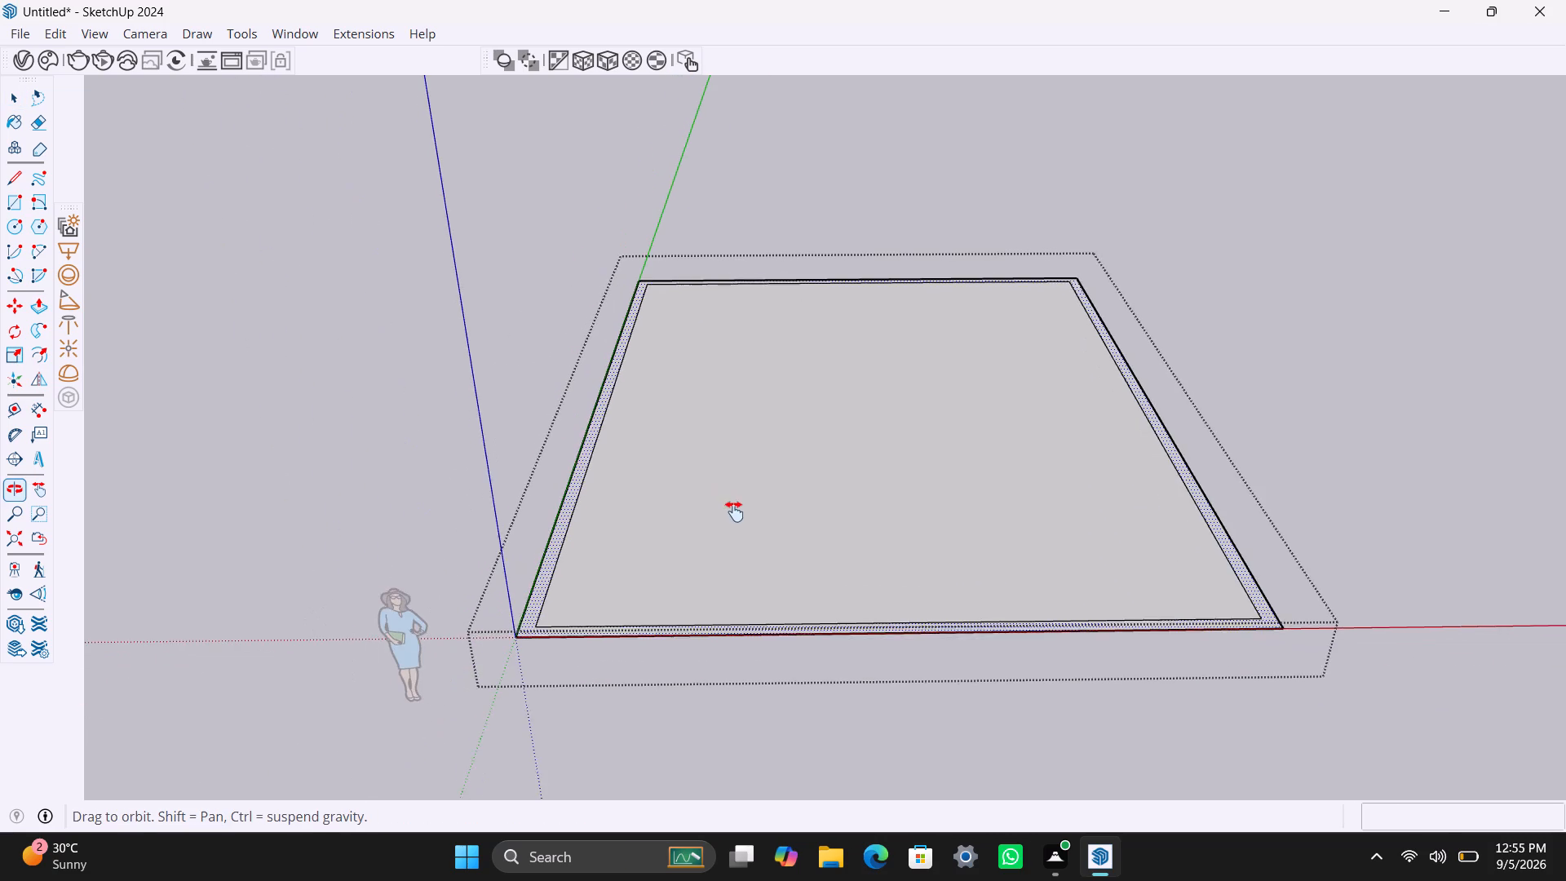
{"action": "middle_click_drag", "start_coordinate": [734, 511], "coordinate": [729, 512]}
{"action": "scroll", "coordinate": [728, 494], "scroll_direction": "up", "scroll_amount": 2}
{"action": "middle_click_drag", "start_coordinate": [646, 587], "coordinate": [645, 547]}
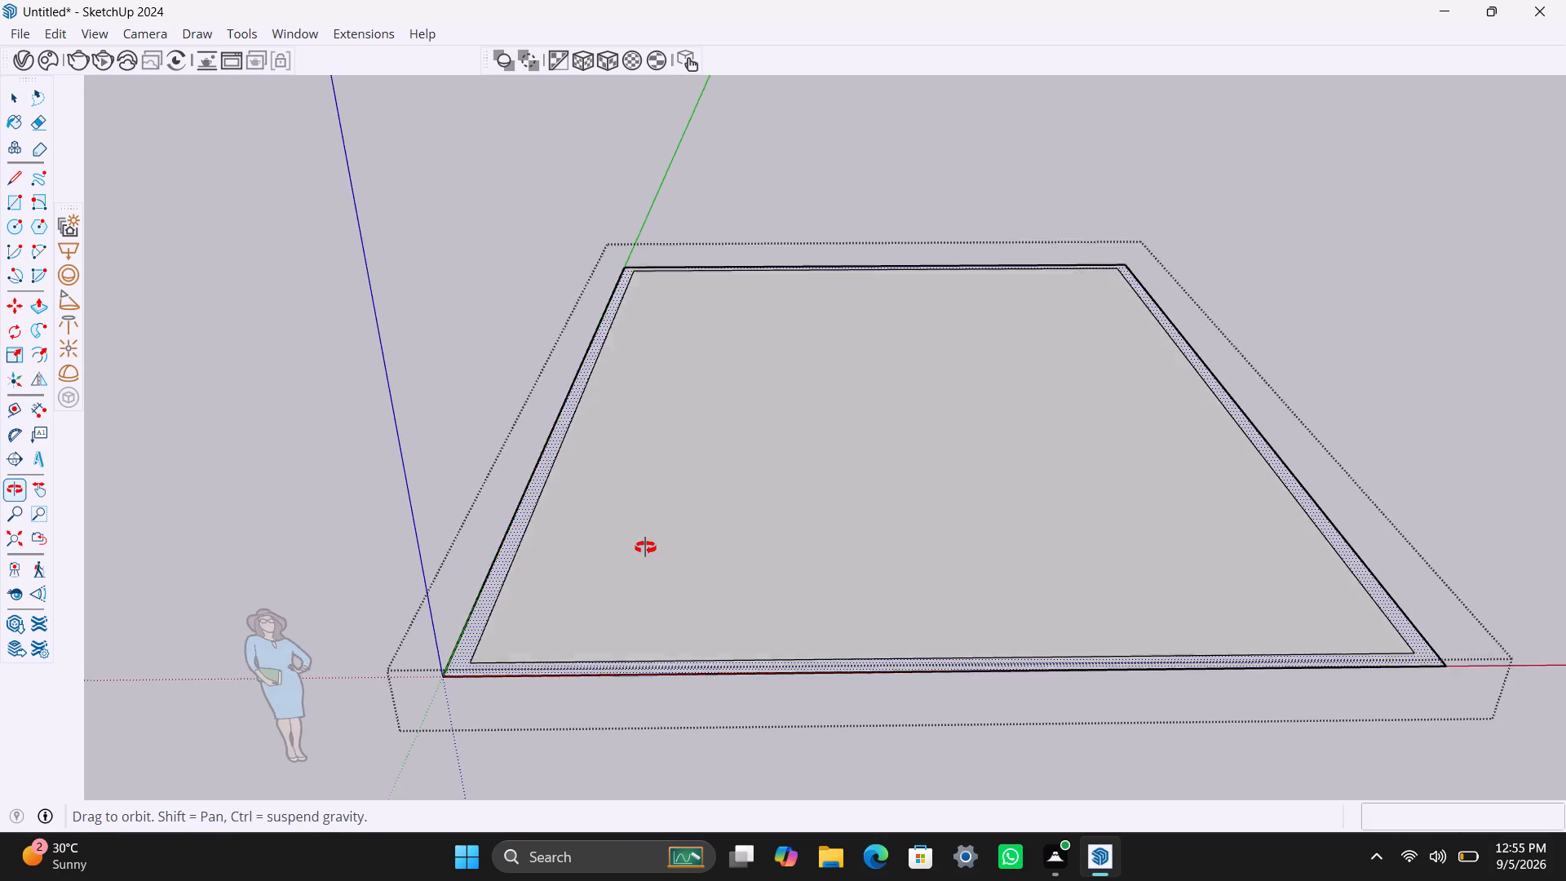
{"action": "middle_click_drag", "start_coordinate": [645, 547], "coordinate": [643, 453]}
{"action": "scroll", "coordinate": [324, 576], "scroll_direction": "up", "scroll_amount": 2}
{"action": "middle_click_drag", "start_coordinate": [290, 525], "coordinate": [271, 542]}
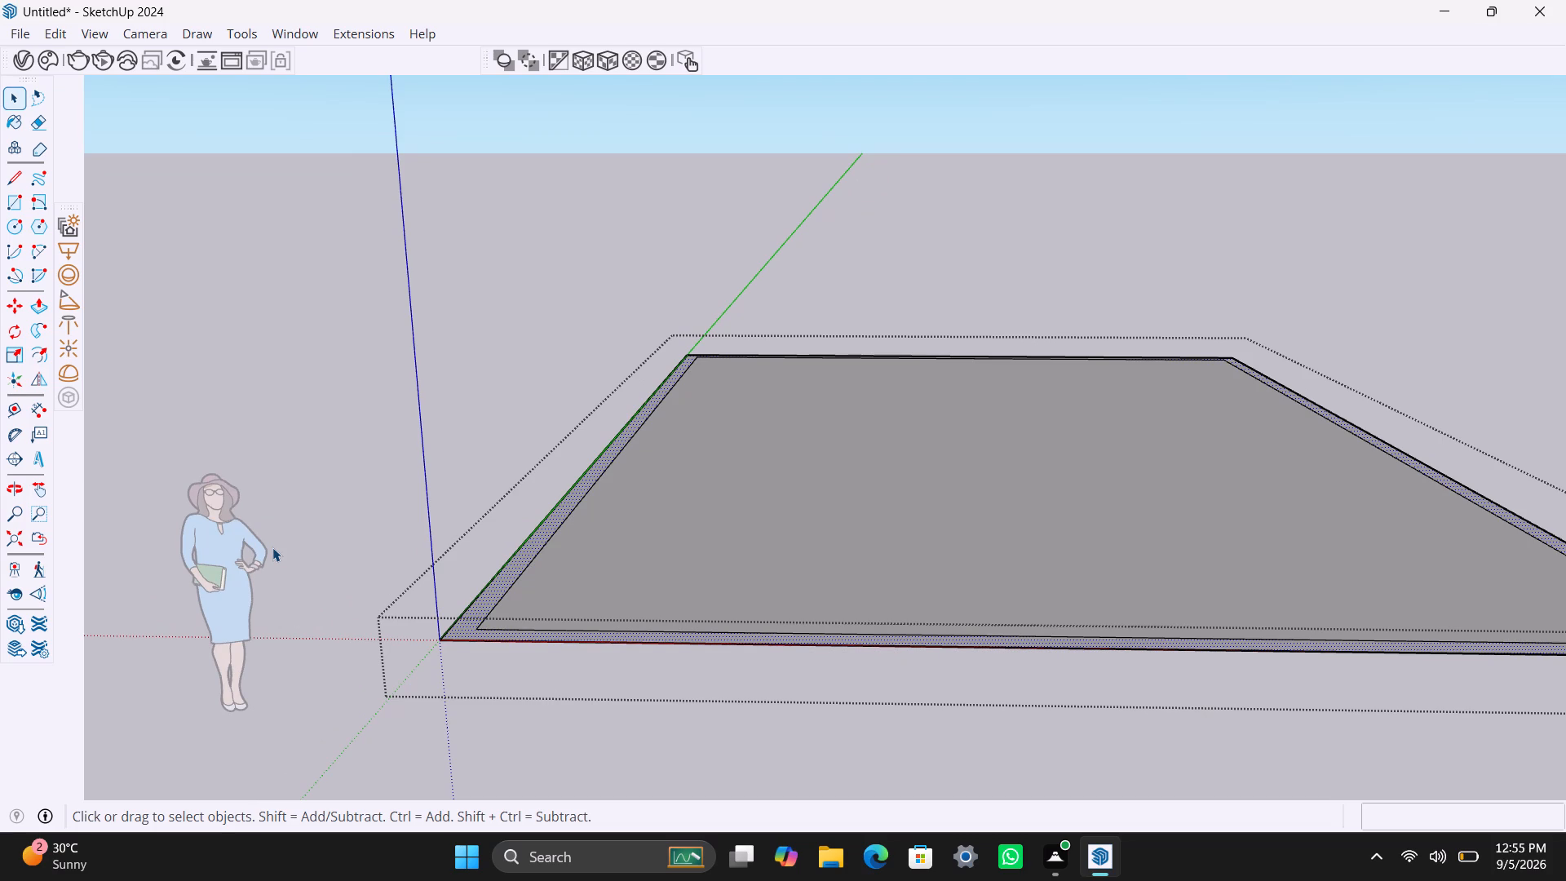
{"action": "scroll", "coordinate": [264, 511], "scroll_direction": "down", "scroll_amount": 7}
{"action": "middle_click_drag", "start_coordinate": [379, 463], "coordinate": [399, 728]}
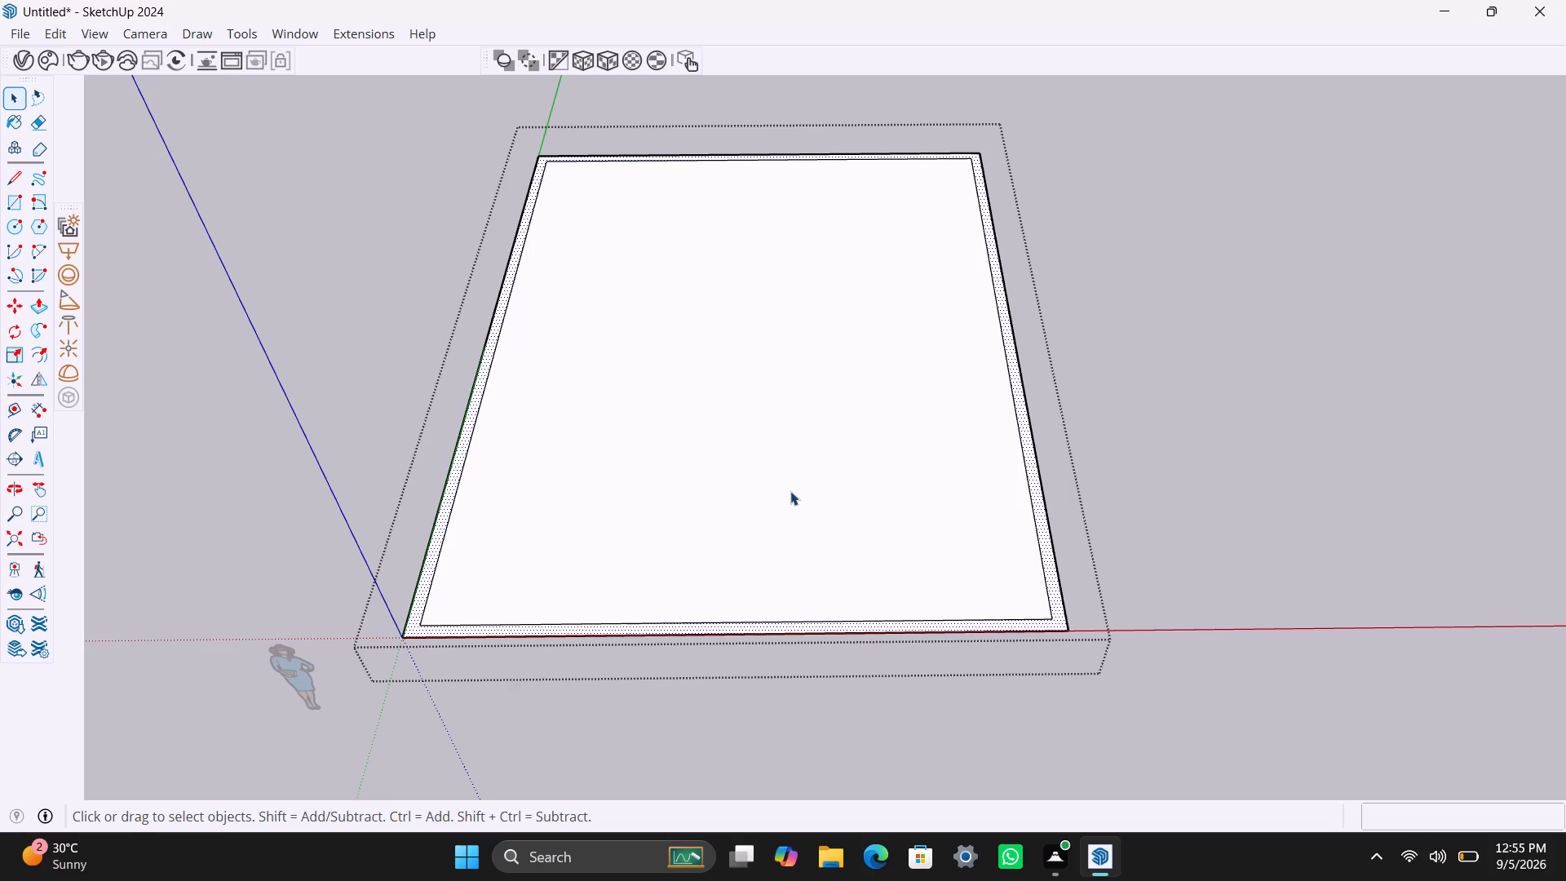
{"action": "scroll", "coordinate": [790, 477], "scroll_direction": "down", "scroll_amount": 3}
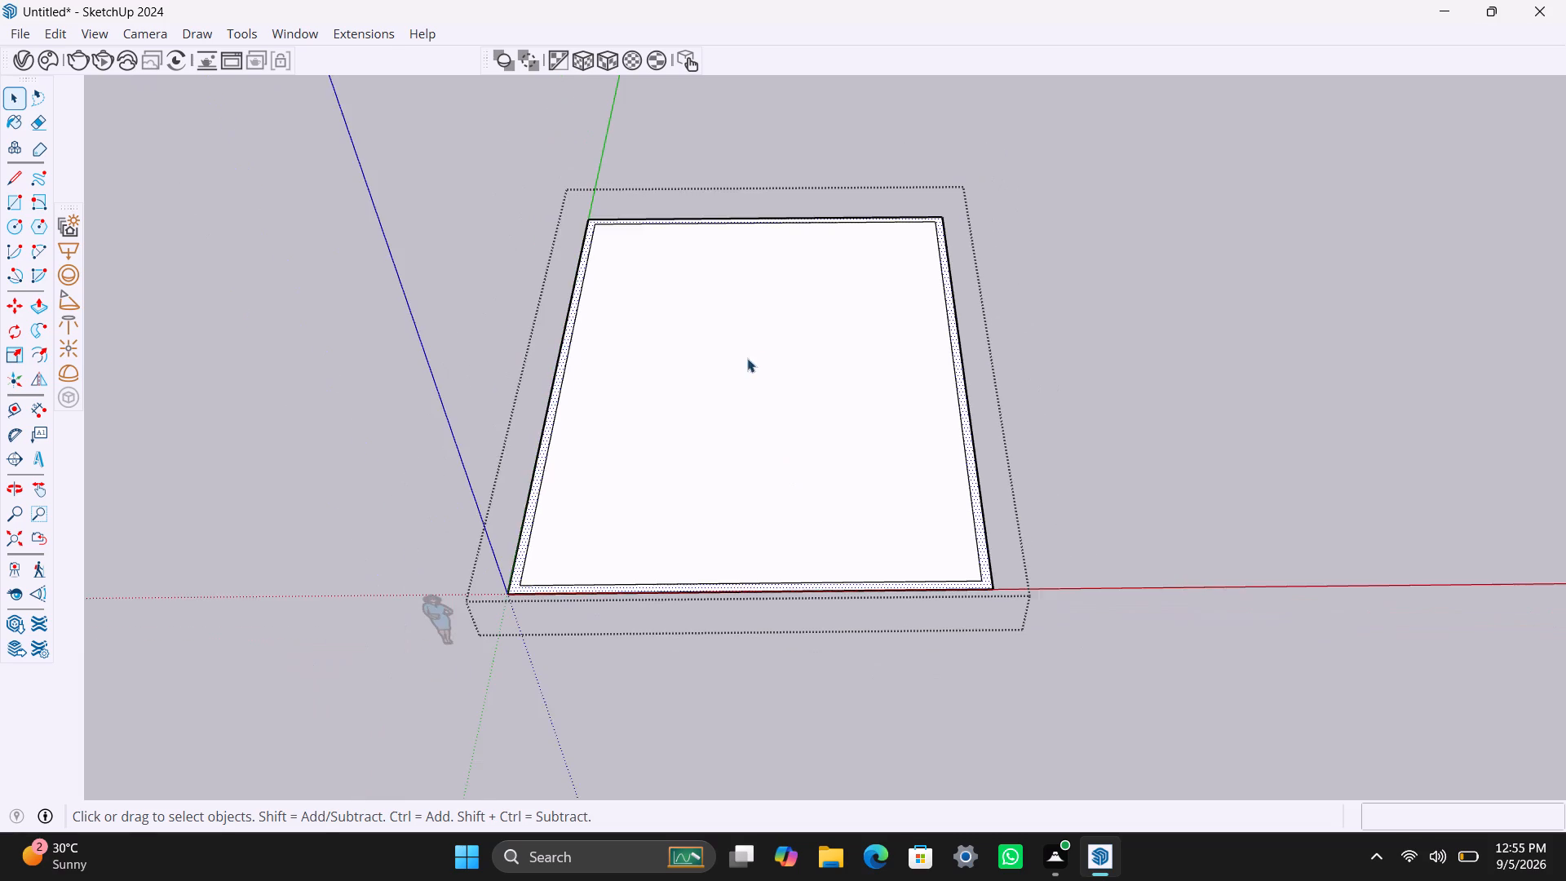
{"action": "middle_click_drag", "start_coordinate": [747, 356], "coordinate": [718, 655]}
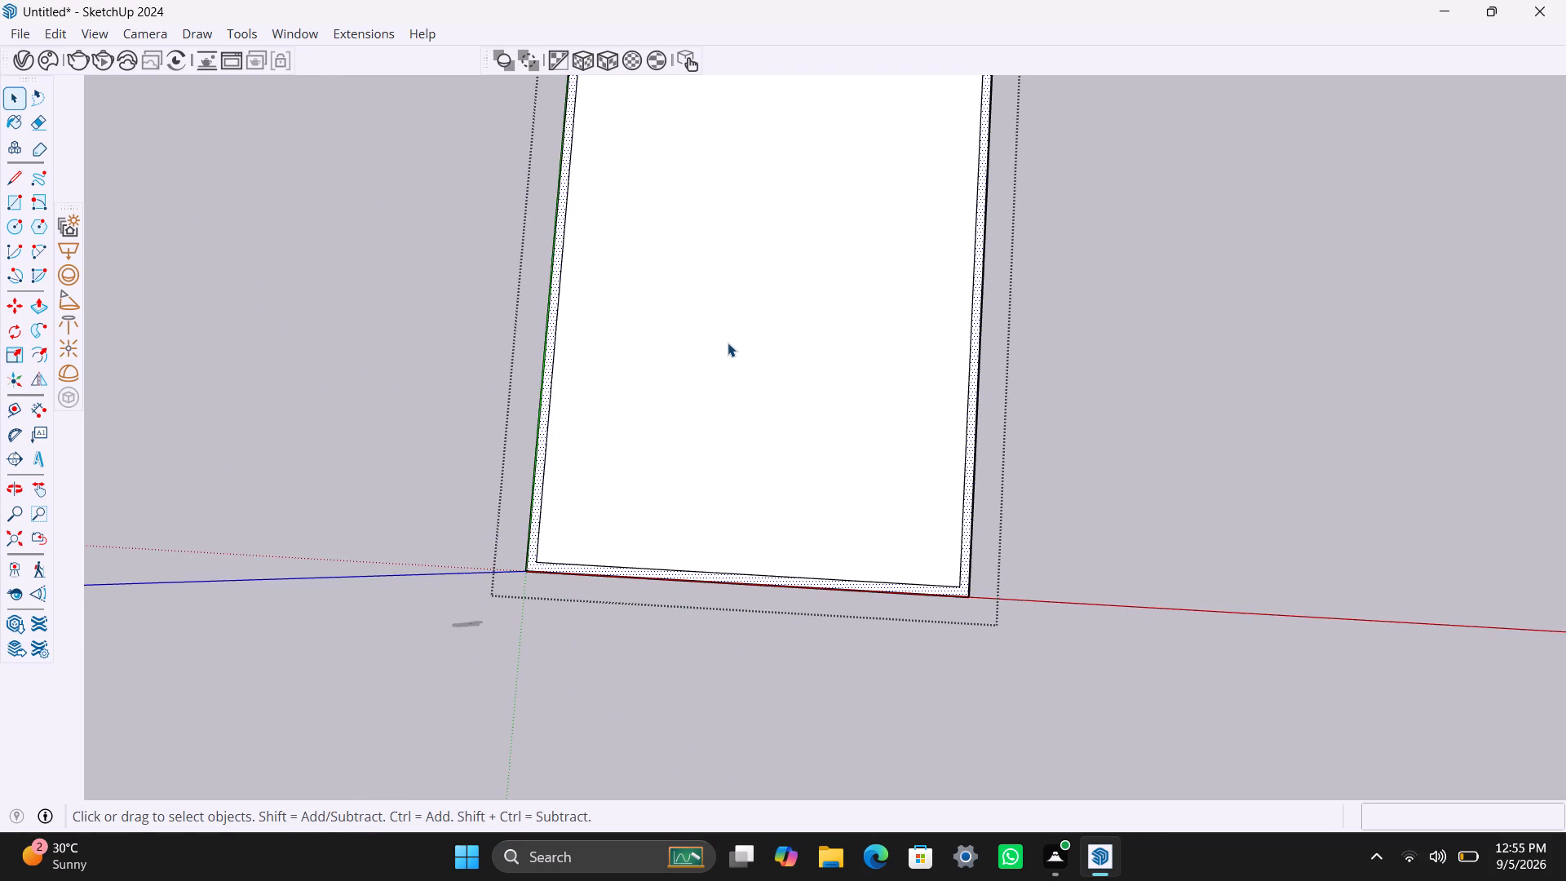
{"action": "middle_click_drag", "start_coordinate": [728, 339], "coordinate": [736, 502], "text": "shift"}
{"action": "scroll", "coordinate": [737, 502], "scroll_direction": "up", "scroll_amount": 1, "text": "shift"}
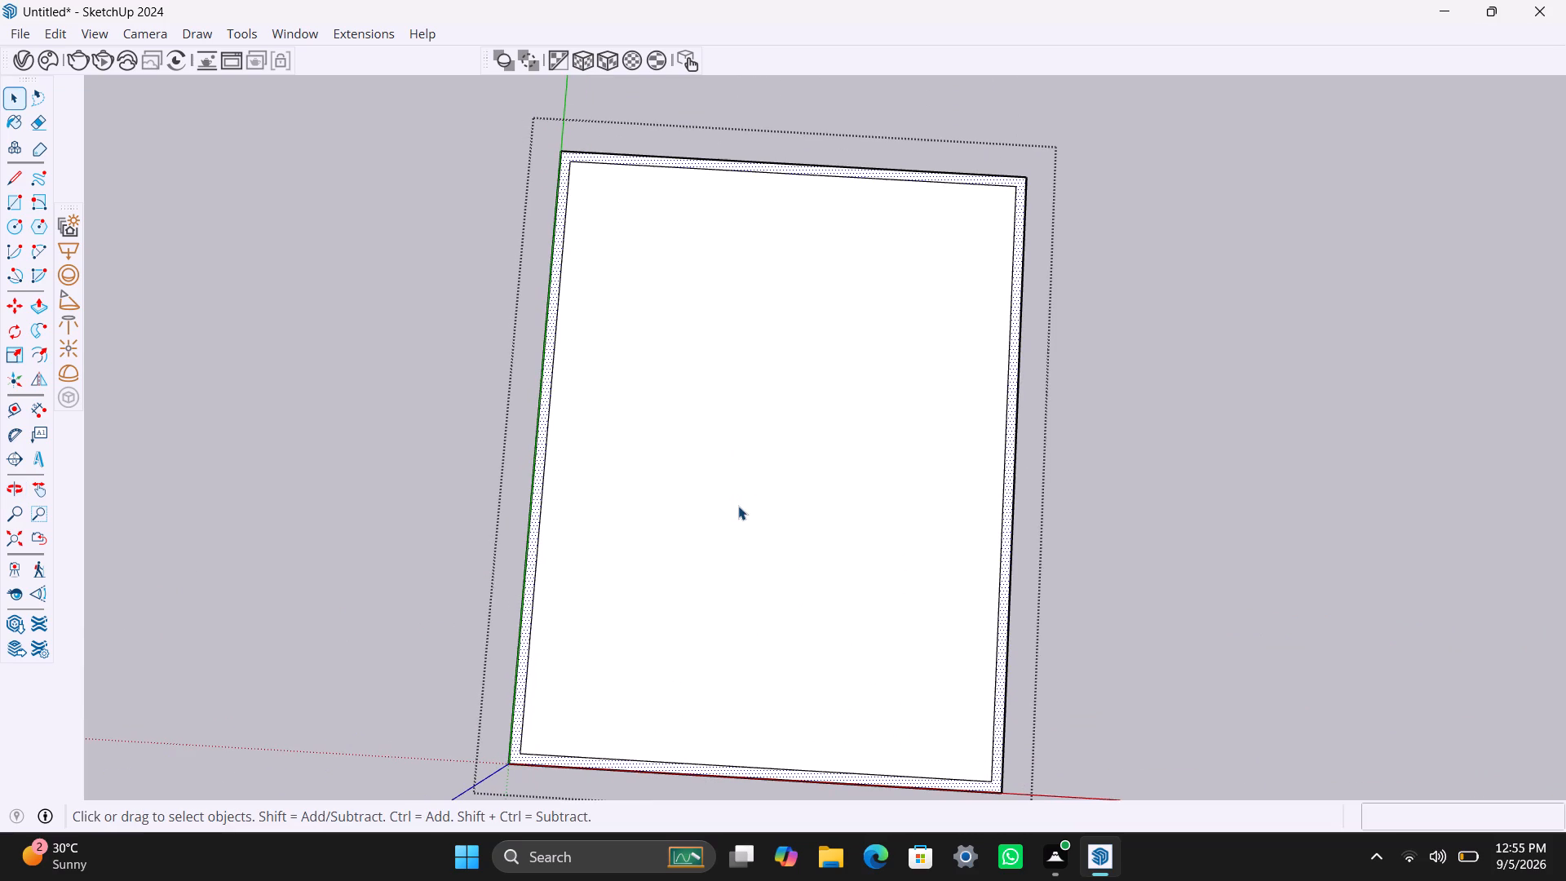
{"action": "middle_click_drag", "start_coordinate": [773, 563], "coordinate": [825, 591]}
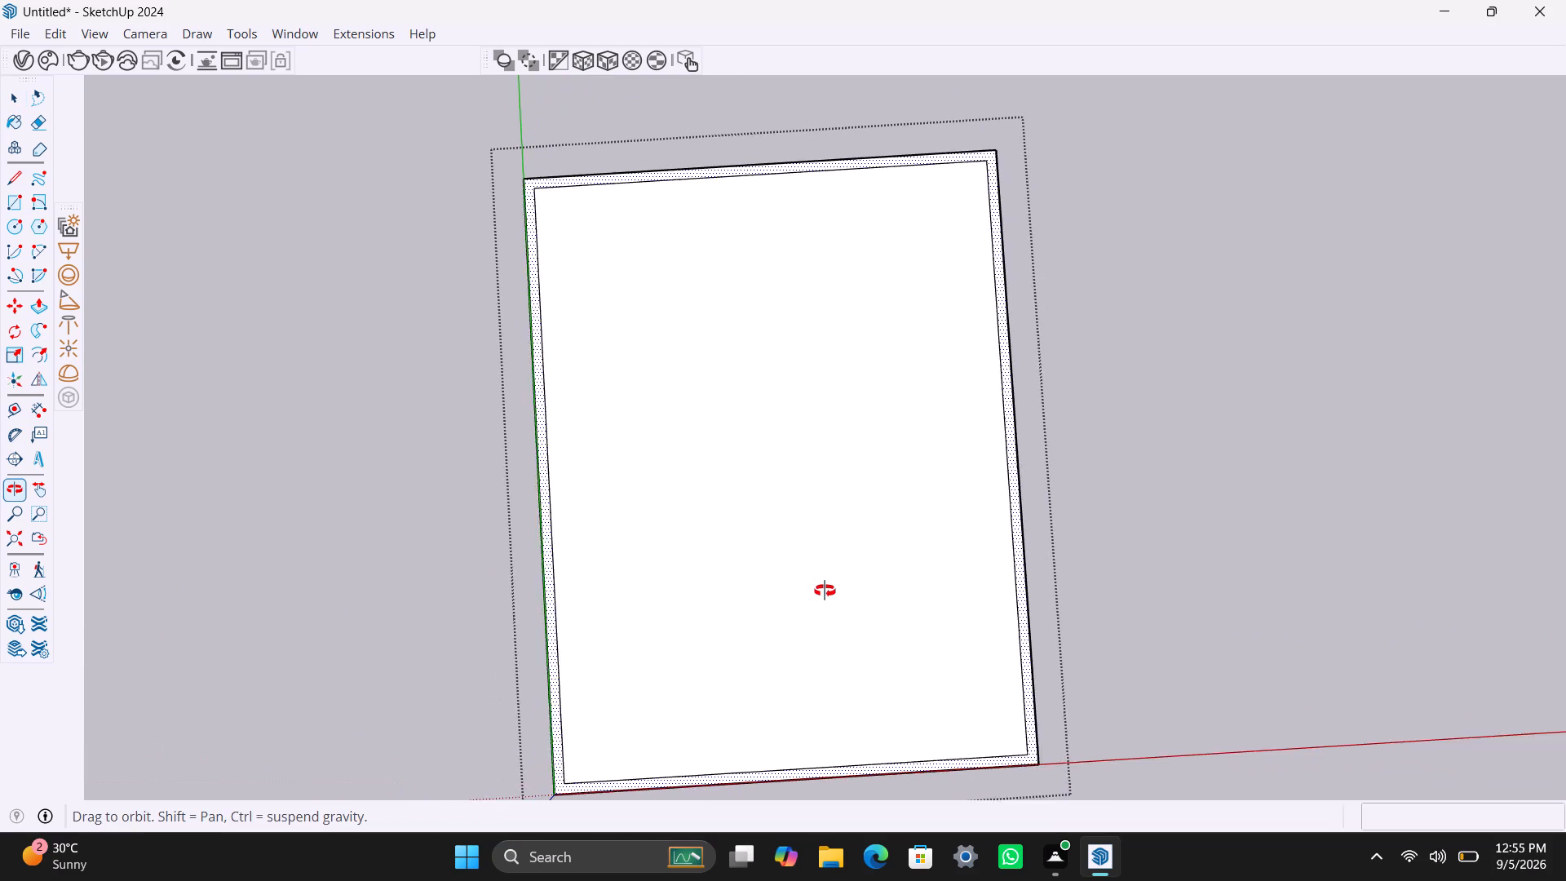
{"action": "middle_click_drag", "start_coordinate": [825, 591], "coordinate": [787, 610]}
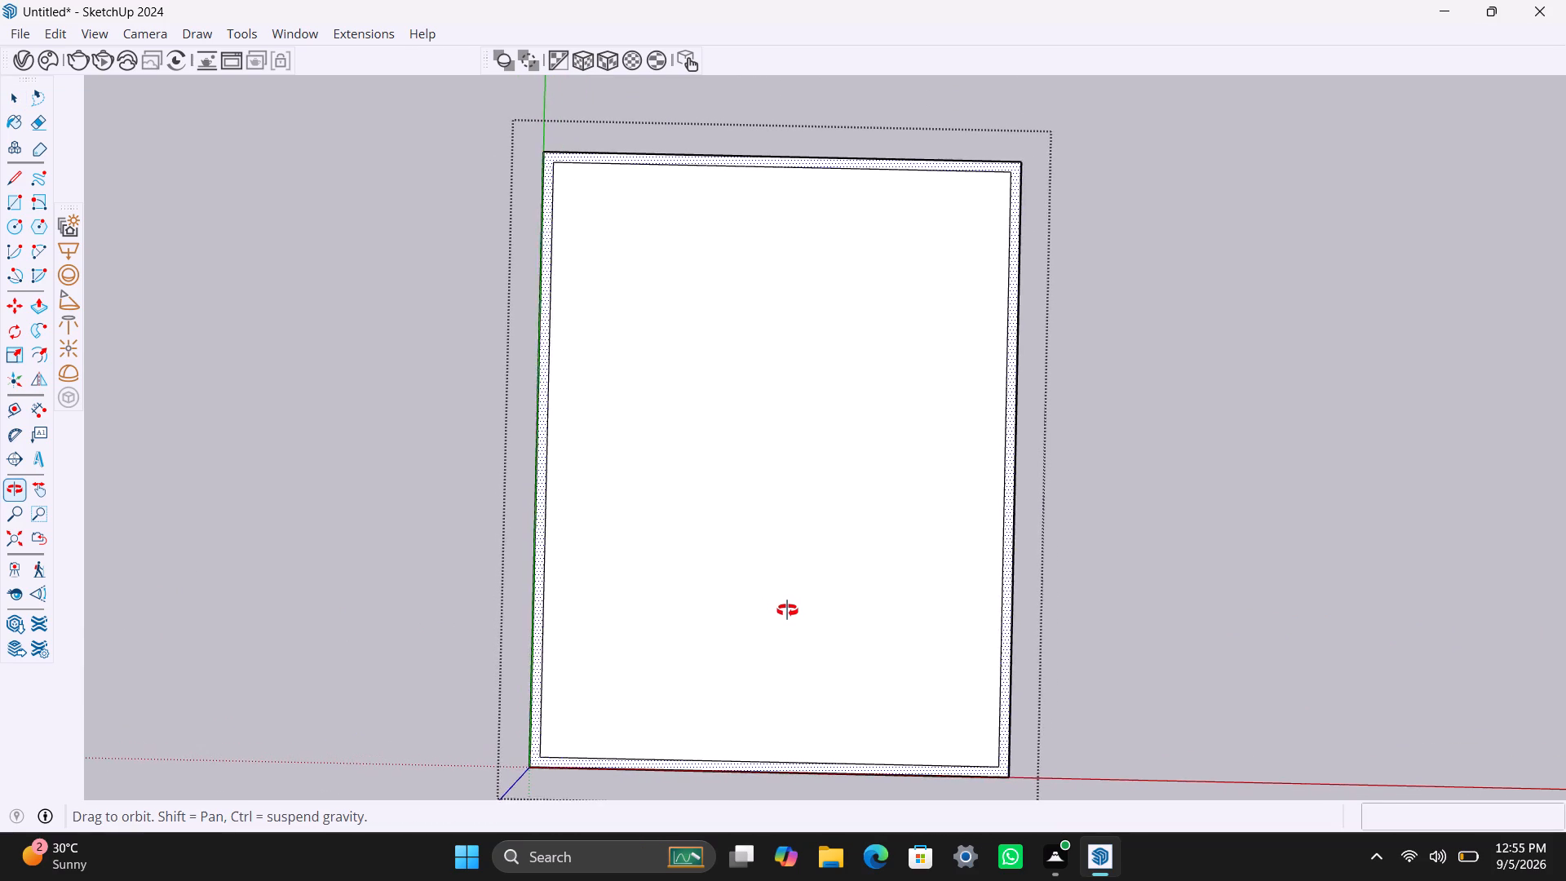
{"action": "middle_click_drag", "start_coordinate": [787, 610], "coordinate": [797, 616]}
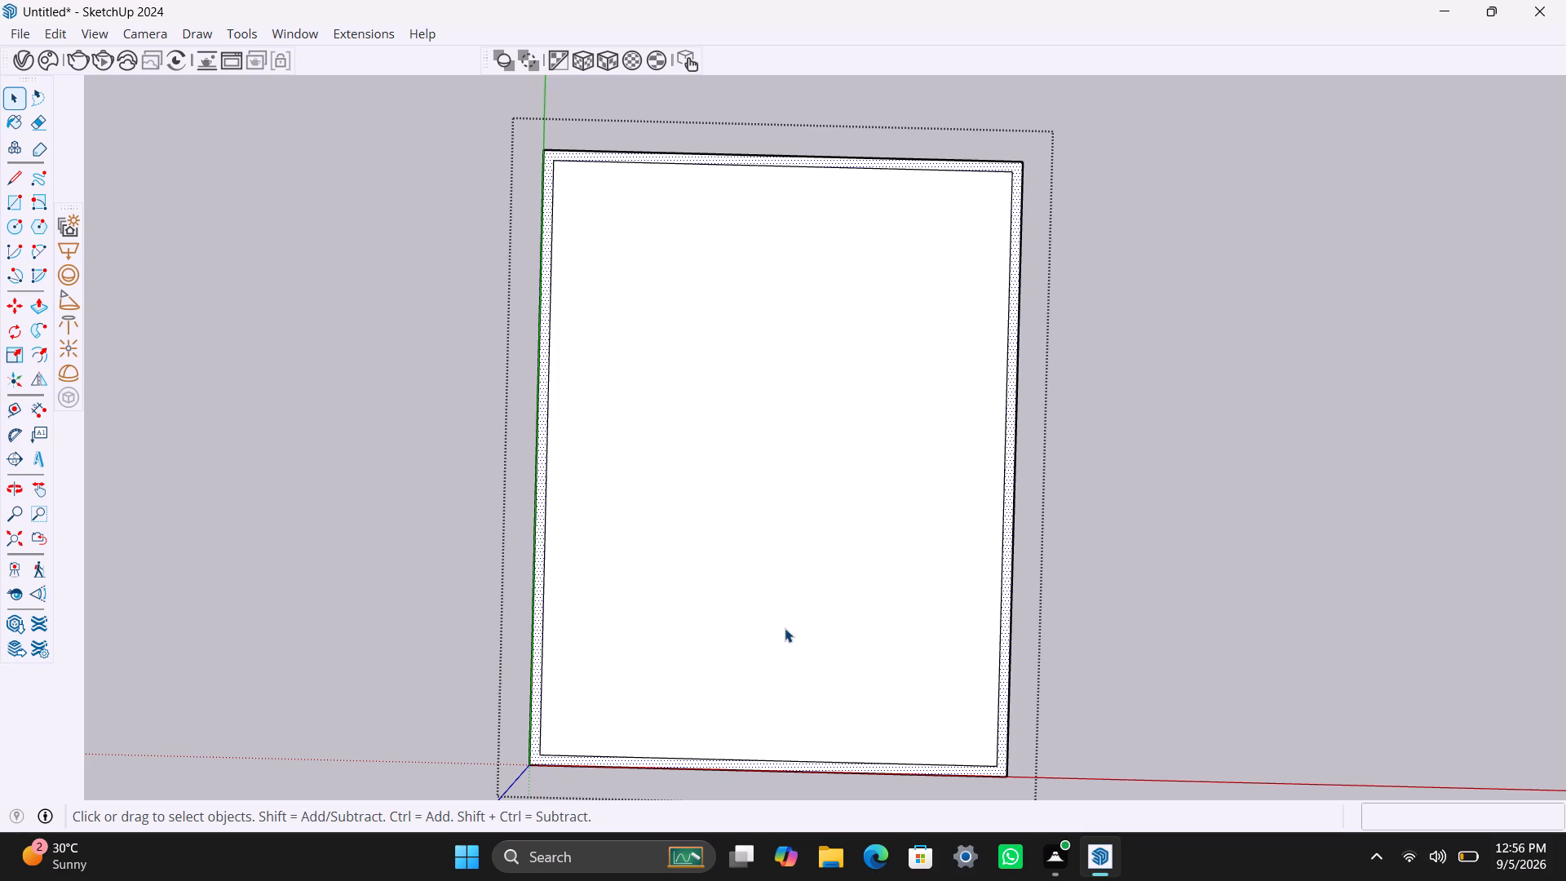
{"action": "scroll", "coordinate": [390, 699], "scroll_direction": "up", "scroll_amount": 1}
{"action": "middle_click_drag", "start_coordinate": [390, 700], "coordinate": [400, 704]}
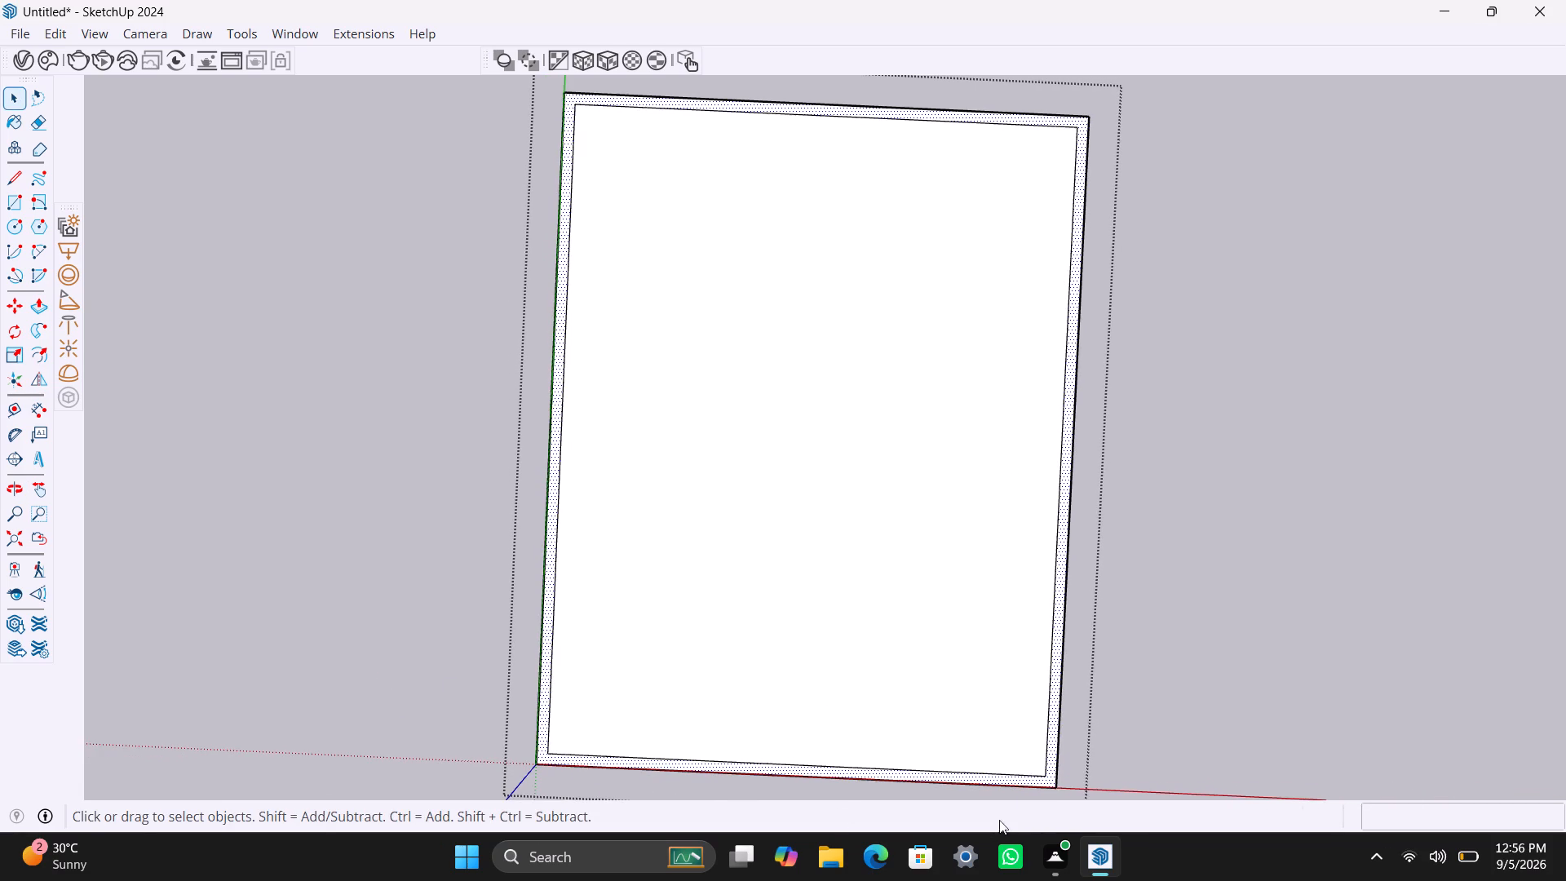
{"action": "scroll", "coordinate": [1095, 732], "scroll_direction": "up", "scroll_amount": 2}
{"action": "middle_click_drag", "start_coordinate": [1089, 761], "coordinate": [1180, 479]}
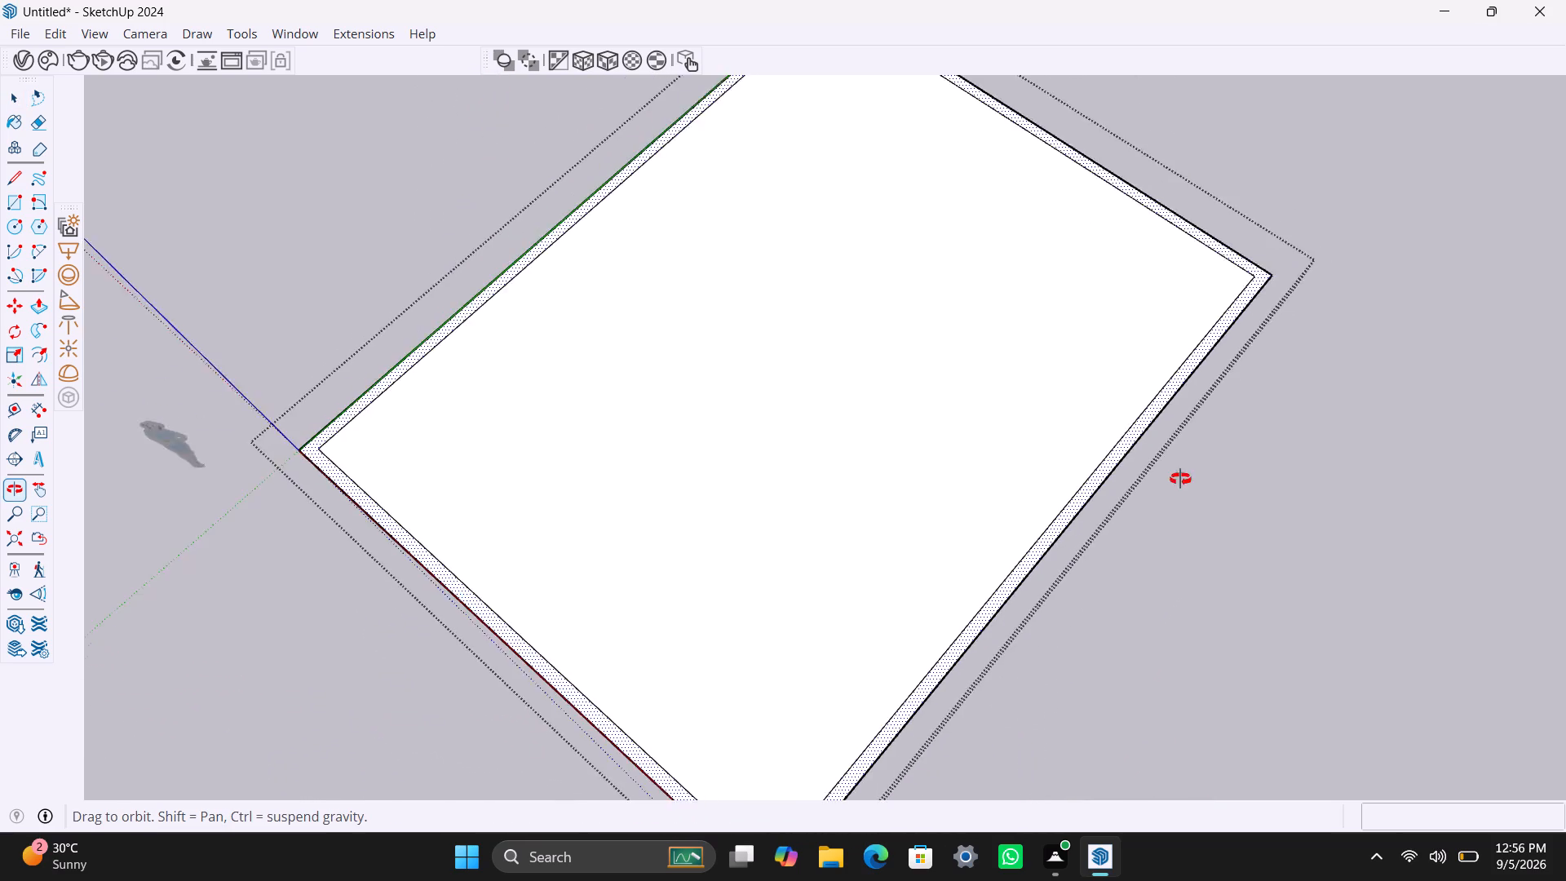
{"action": "middle_click_drag", "start_coordinate": [1180, 479], "coordinate": [1526, 277]}
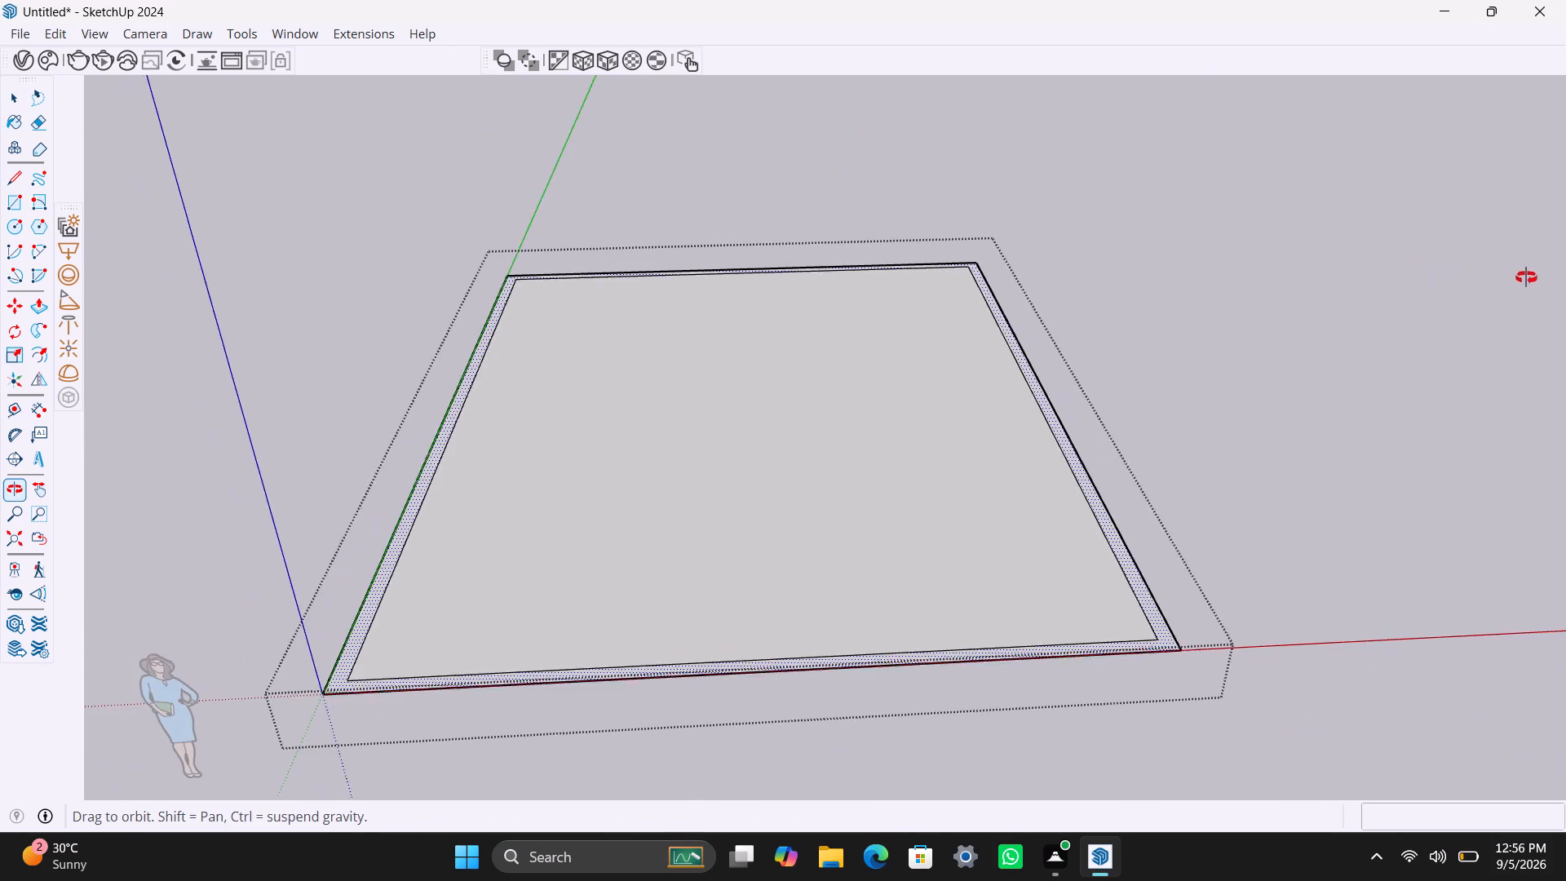
{"action": "middle_click_drag", "start_coordinate": [1526, 277], "coordinate": [1449, 292]}
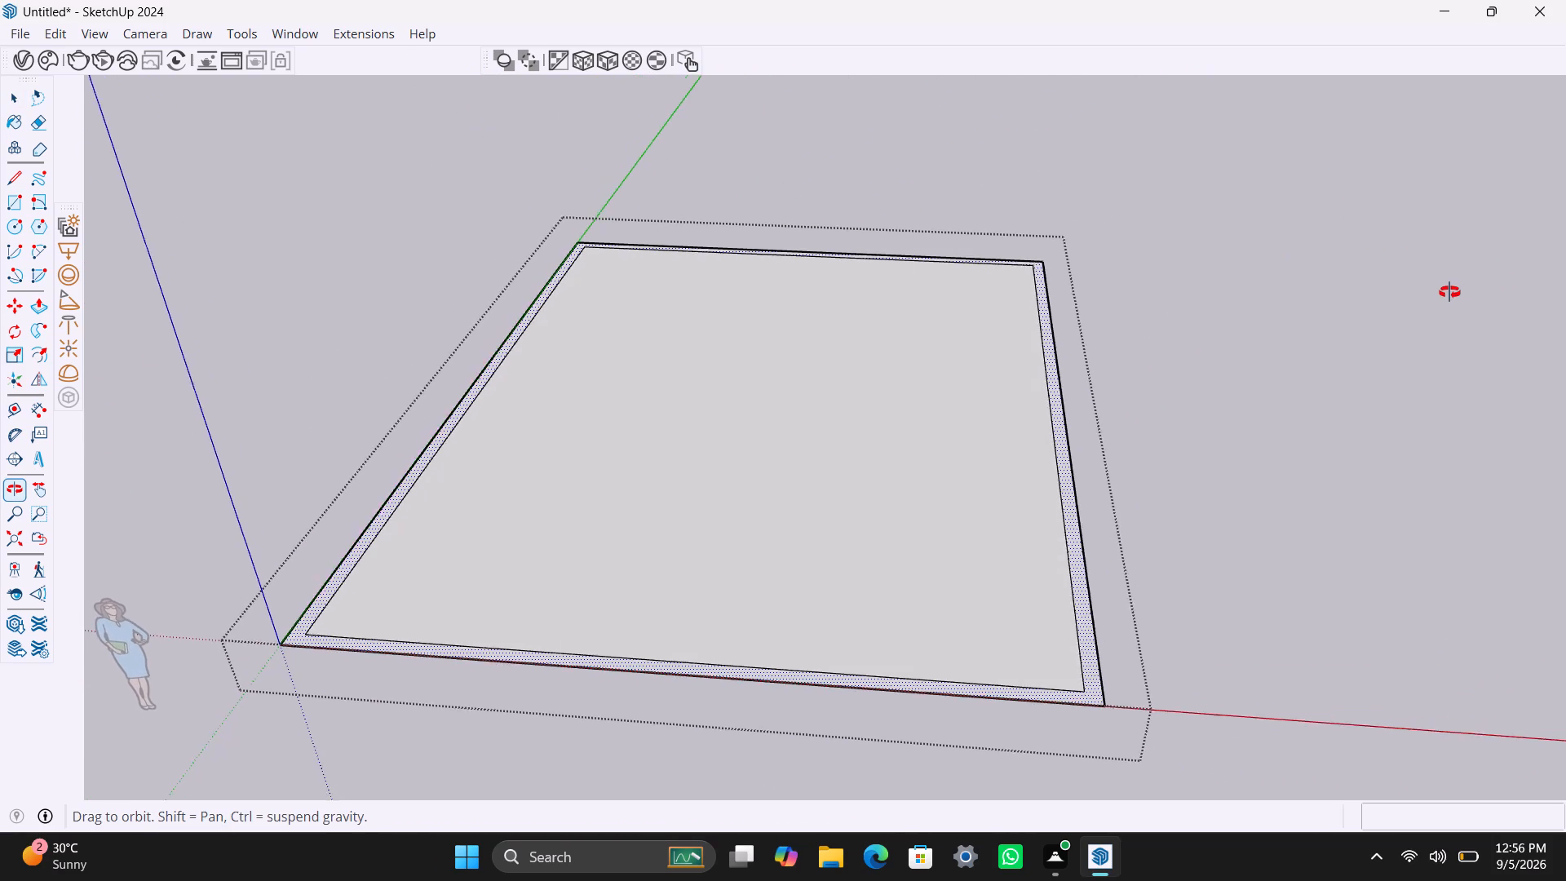
{"action": "middle_click_drag", "start_coordinate": [1449, 292], "coordinate": [1511, 303]}
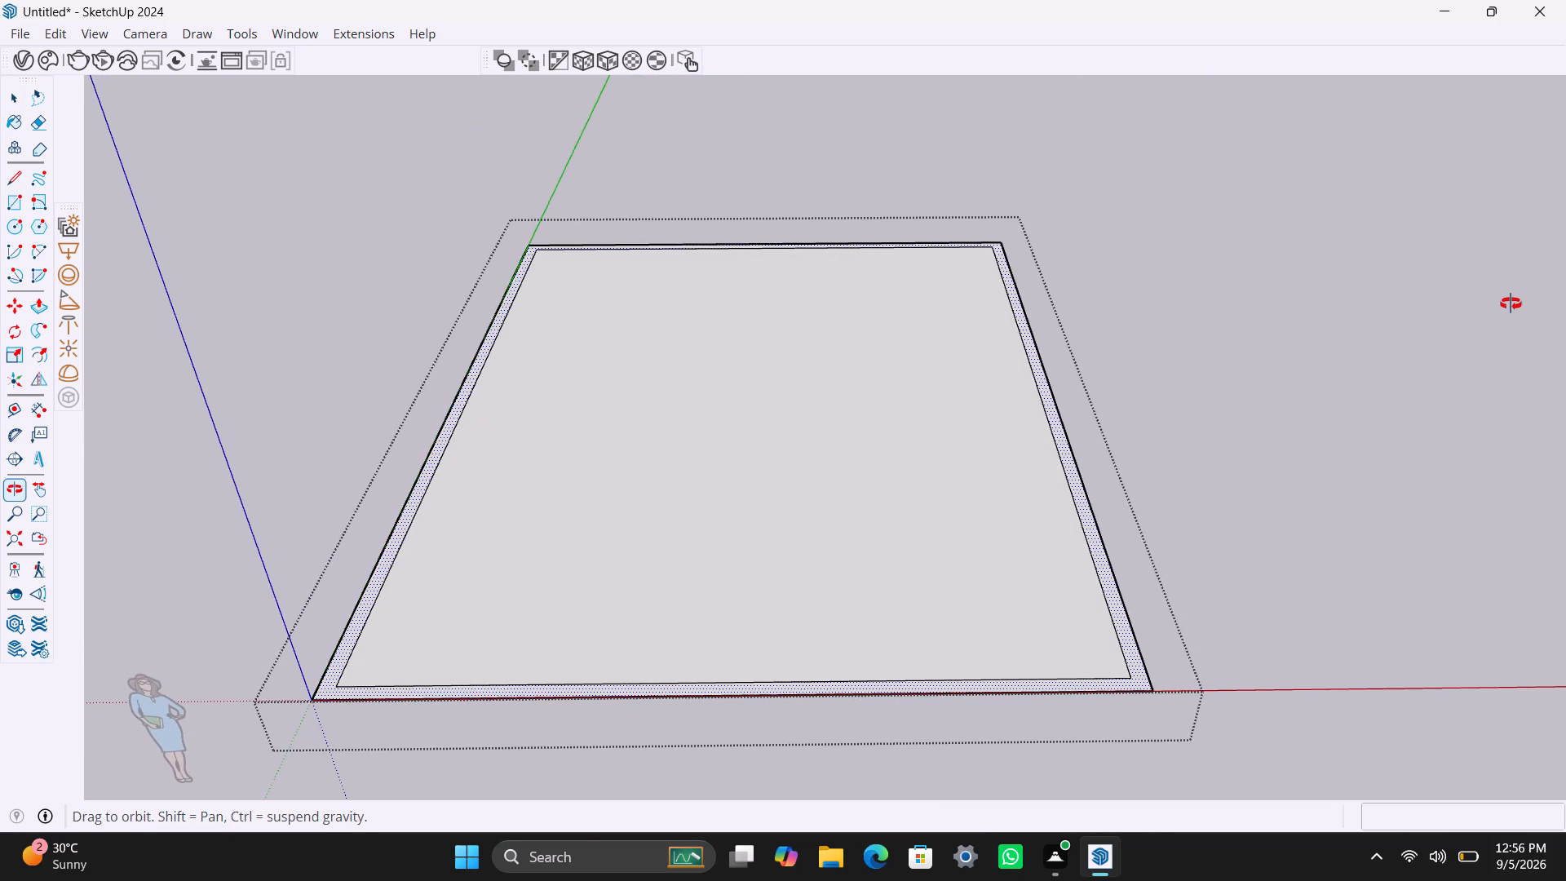
{"action": "middle_click_drag", "start_coordinate": [1511, 303], "coordinate": [1502, 303]}
{"action": "left_click", "coordinate": [1198, 453]}
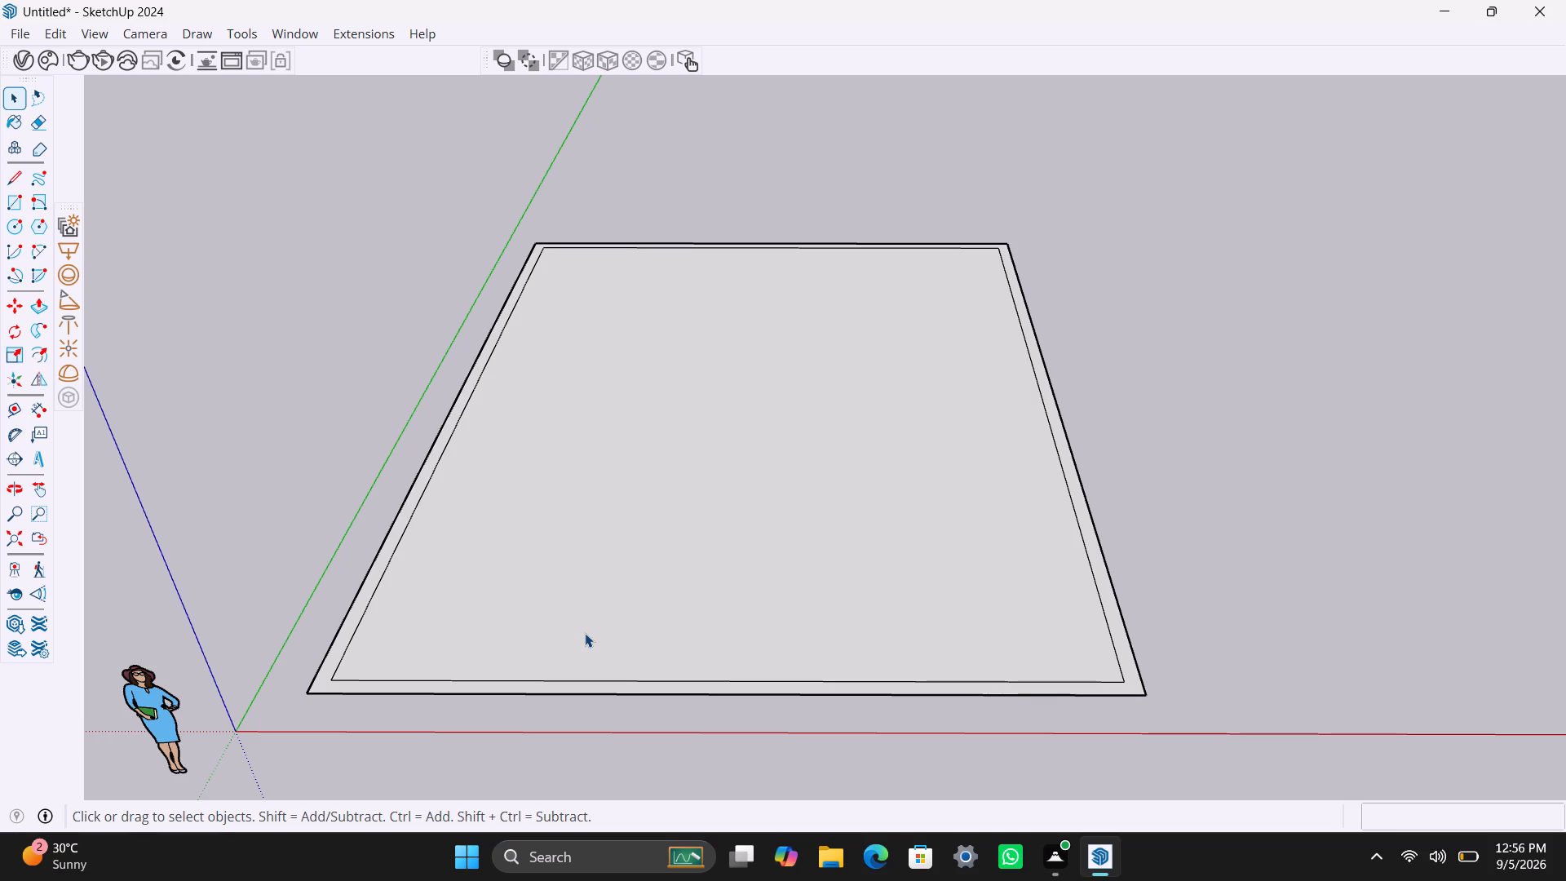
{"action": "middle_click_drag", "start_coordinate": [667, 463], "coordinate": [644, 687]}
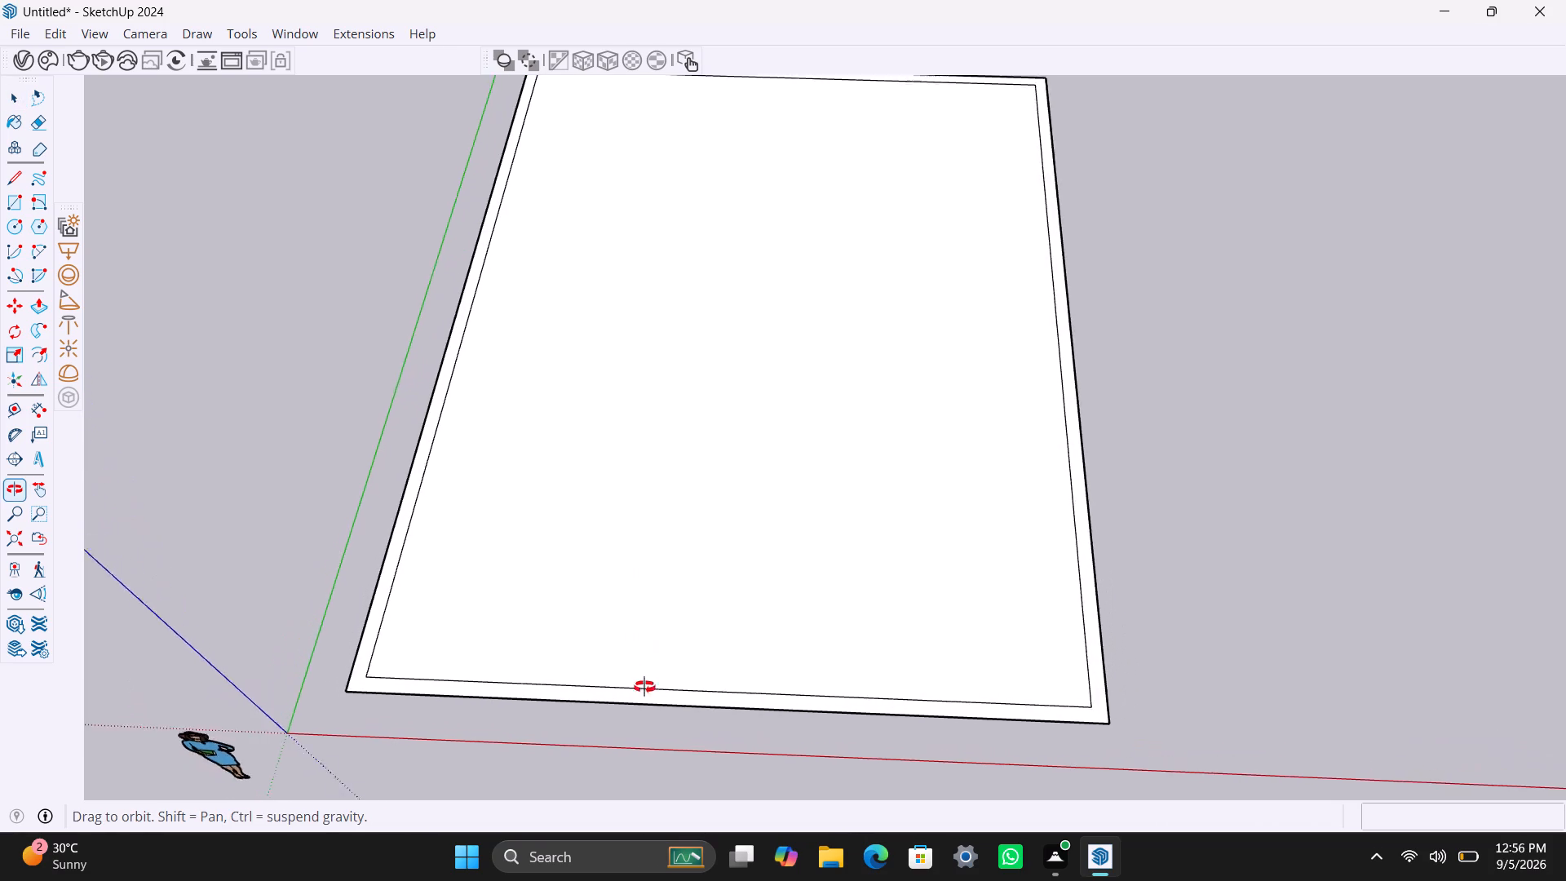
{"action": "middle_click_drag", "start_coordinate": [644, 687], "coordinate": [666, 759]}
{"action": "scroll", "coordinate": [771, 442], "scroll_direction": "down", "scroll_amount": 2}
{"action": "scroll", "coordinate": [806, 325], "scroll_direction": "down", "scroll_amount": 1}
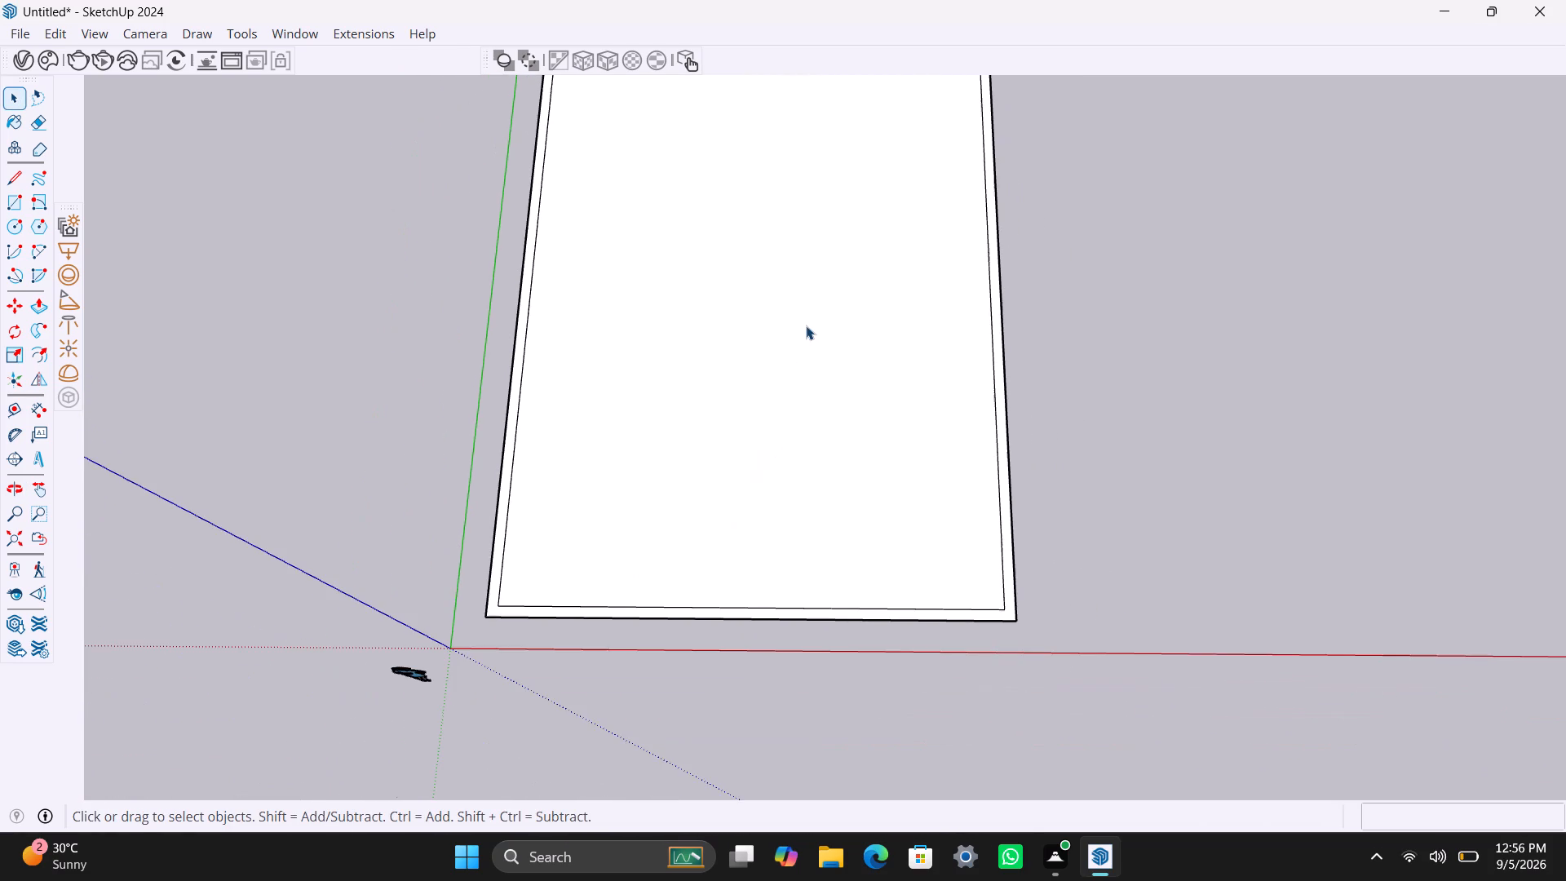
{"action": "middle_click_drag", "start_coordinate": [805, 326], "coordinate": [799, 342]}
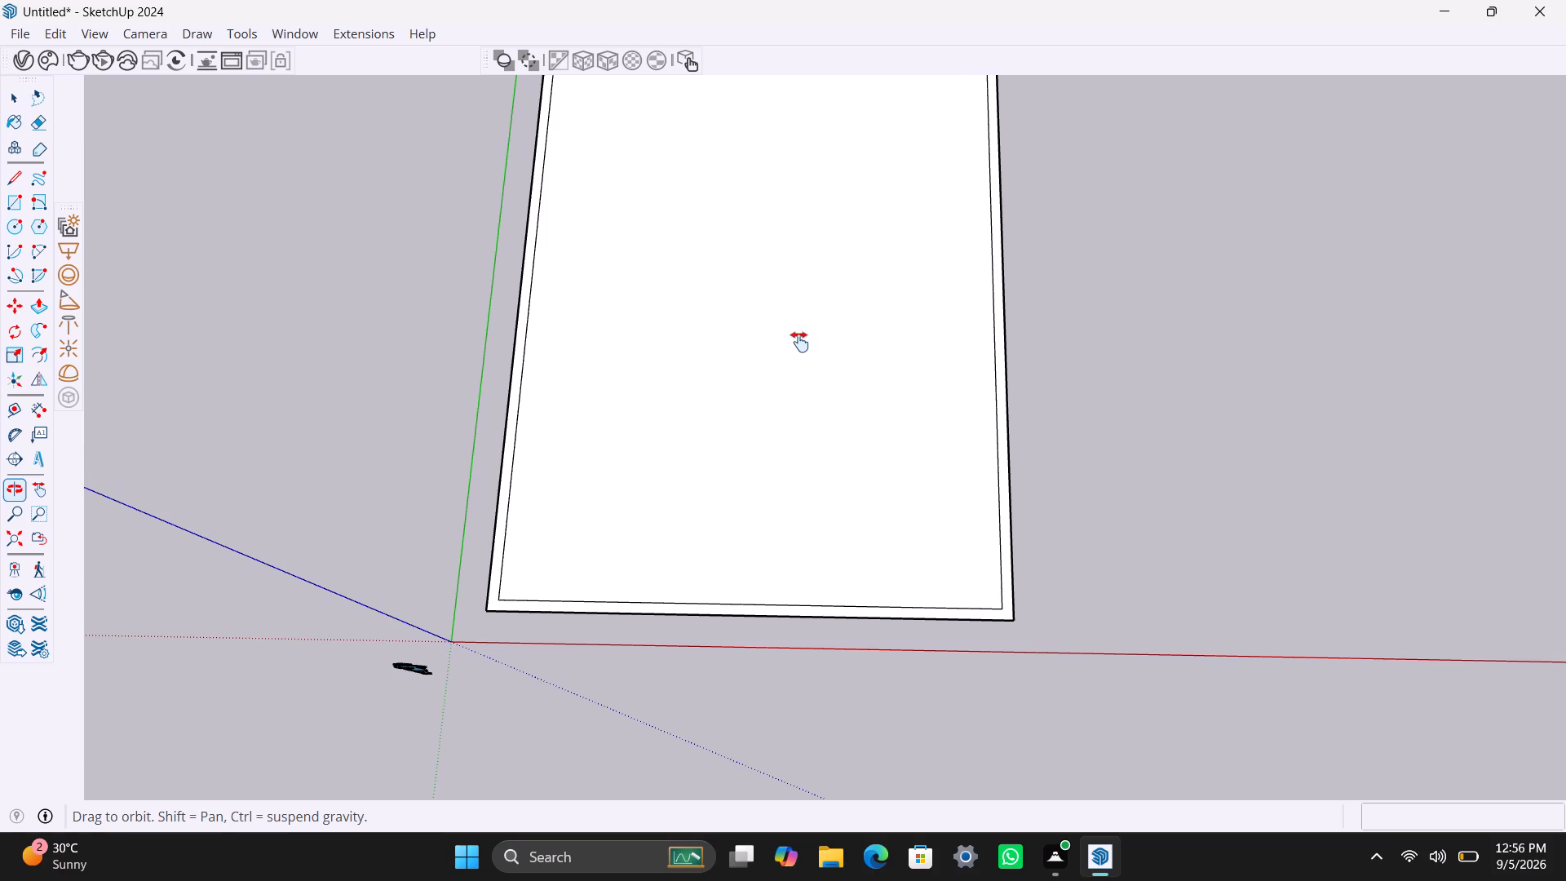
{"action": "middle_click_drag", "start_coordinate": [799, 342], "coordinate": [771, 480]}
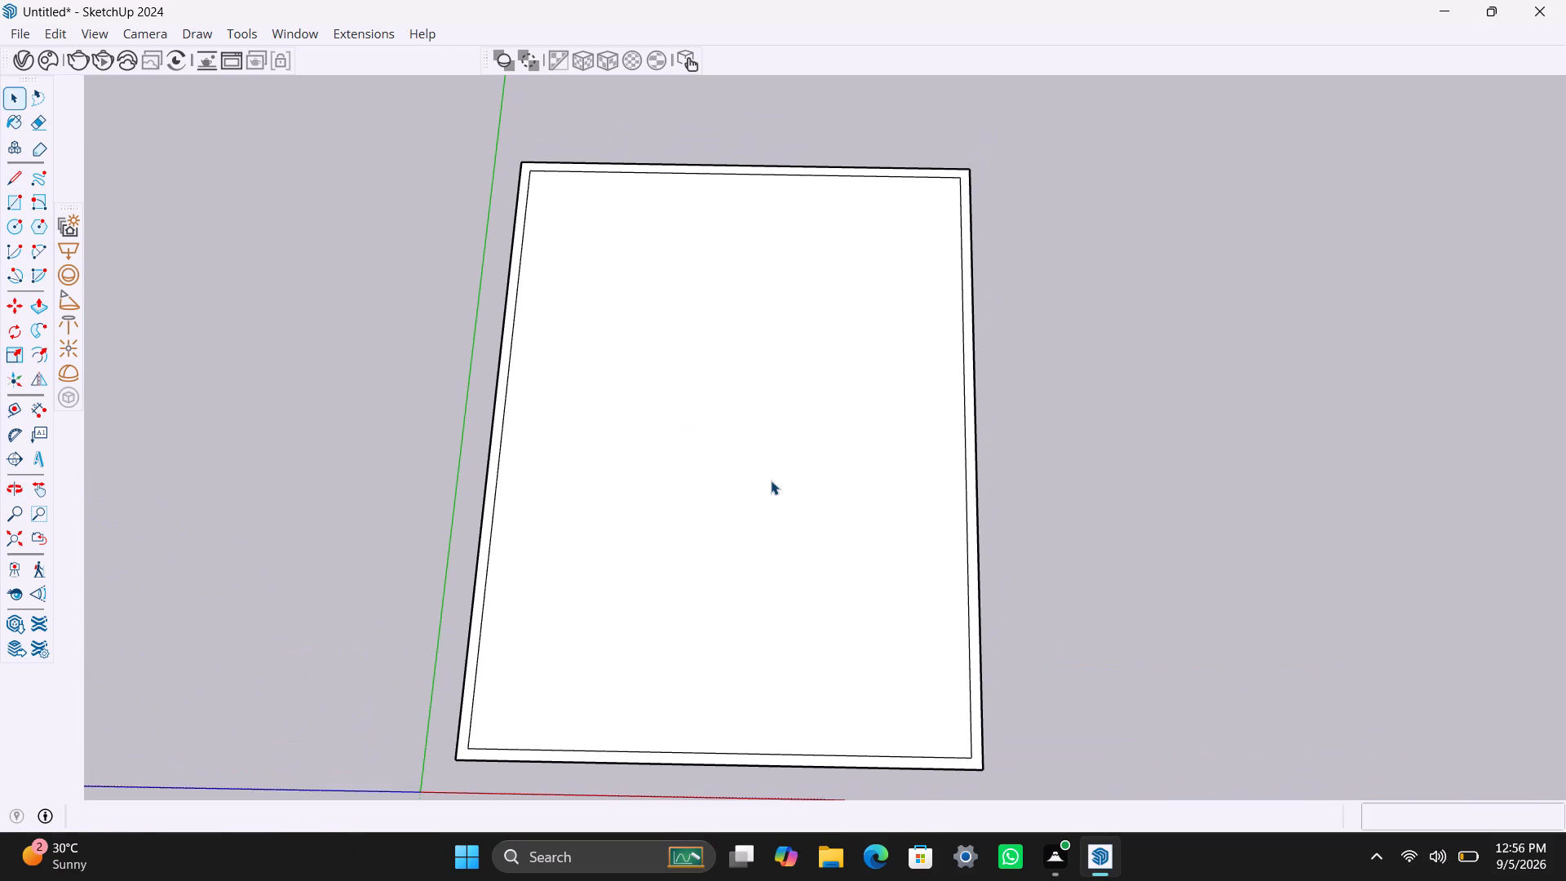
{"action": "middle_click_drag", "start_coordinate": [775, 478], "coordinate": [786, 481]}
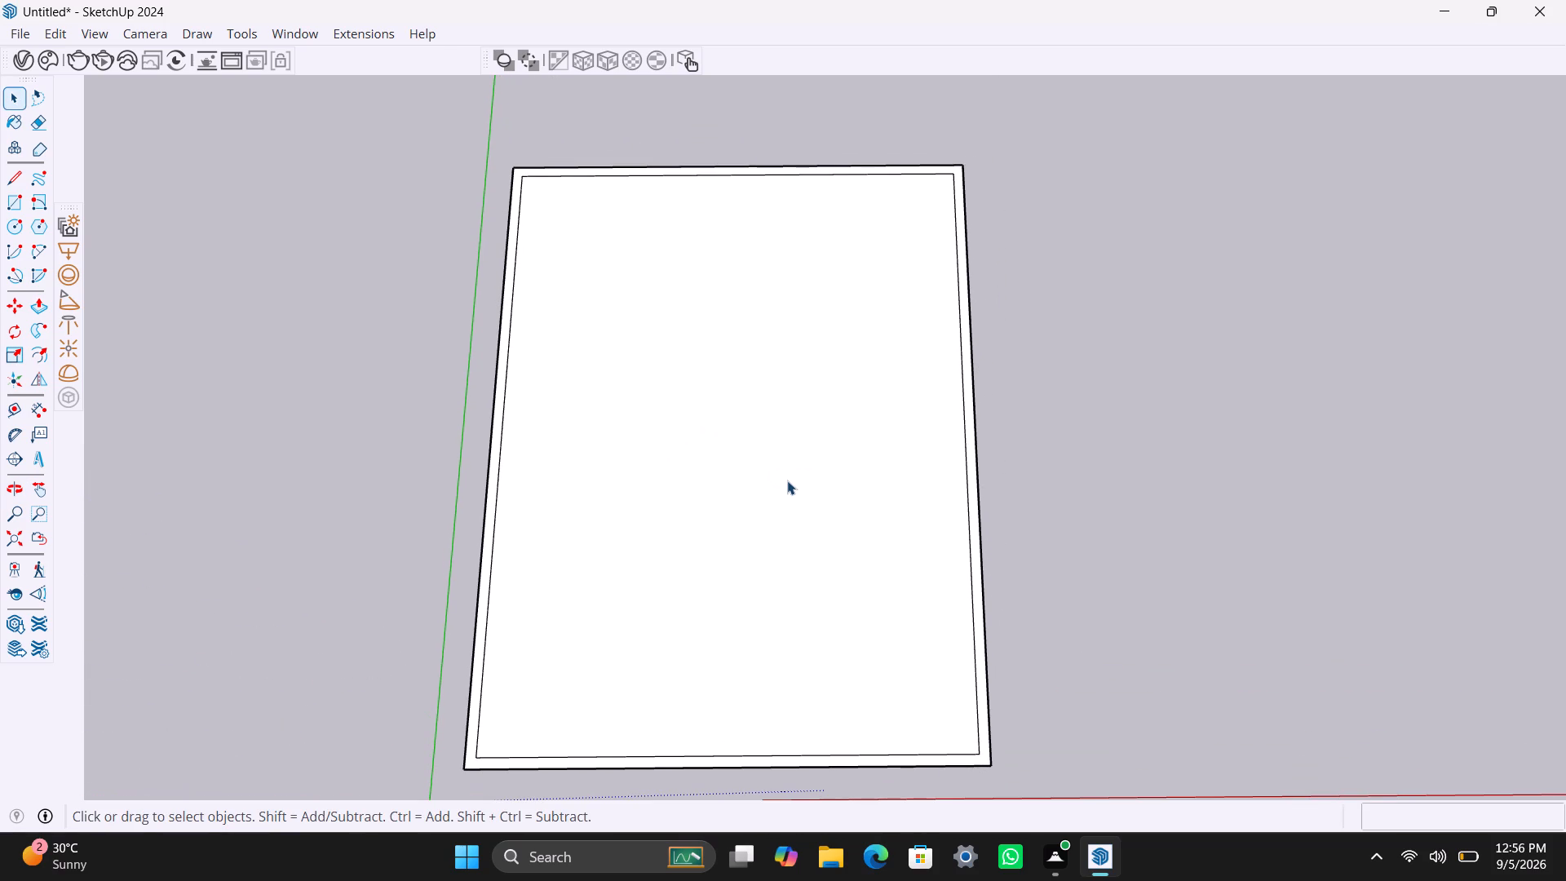
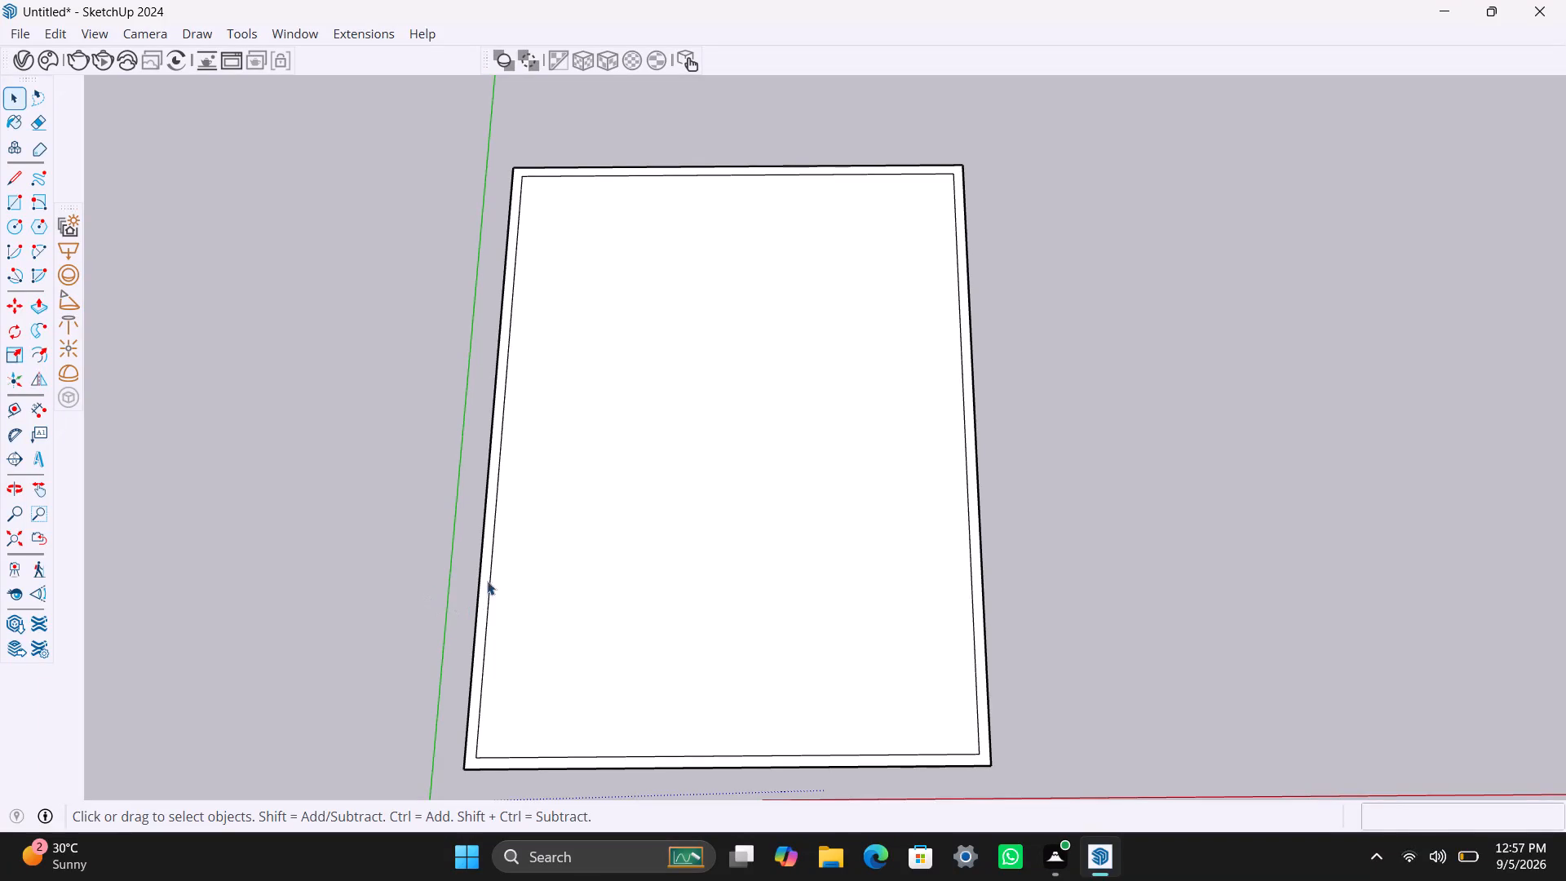
Open the outline group for editing and select the wall border face between the outer and inner outlines.
{"action": "scroll", "coordinate": [515, 539], "scroll_direction": "up", "scroll_amount": 1}
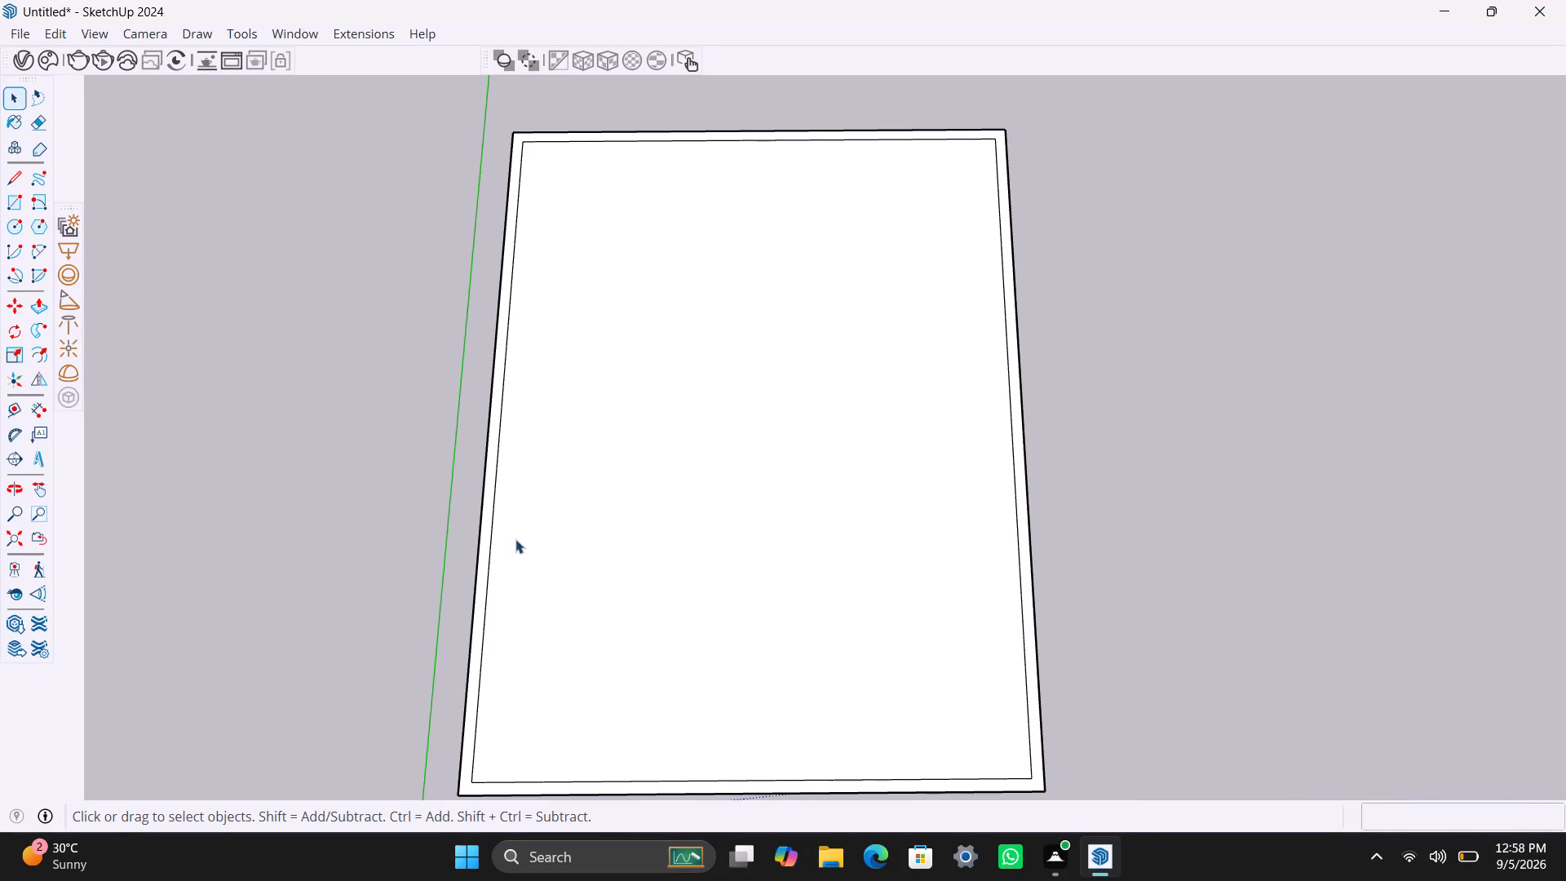
{"action": "scroll", "coordinate": [514, 538], "scroll_direction": "down", "scroll_amount": 1}
{"action": "double_click", "coordinate": [515, 516]}
{"action": "scroll", "coordinate": [489, 532], "scroll_direction": "up", "scroll_amount": 3}
{"action": "left_click", "coordinate": [491, 527]}
{"action": "scroll", "coordinate": [497, 527], "scroll_direction": "down", "scroll_amount": 3}
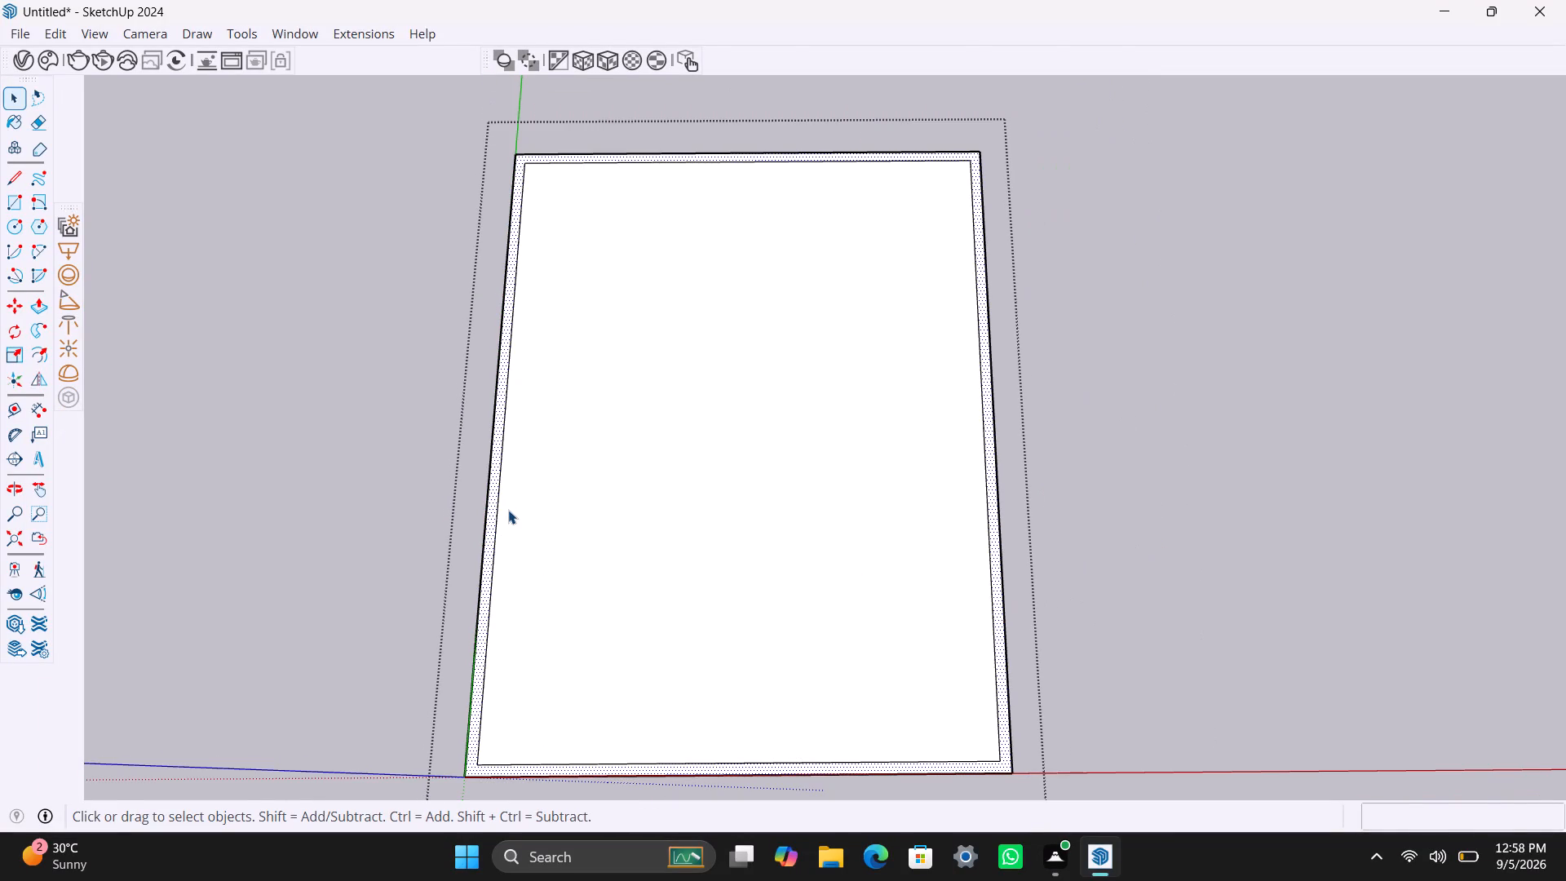
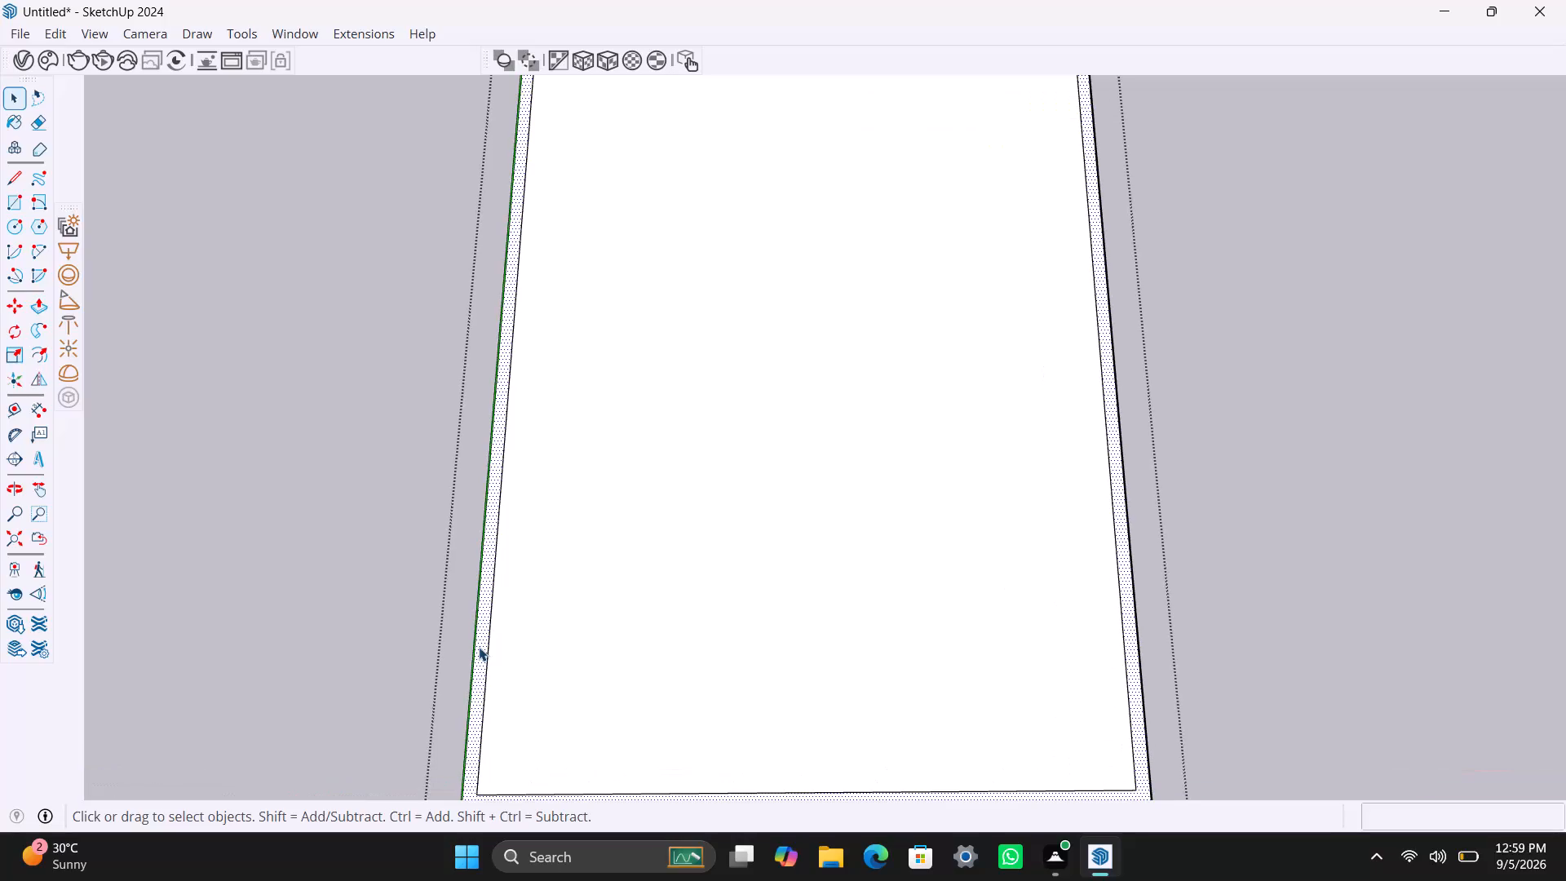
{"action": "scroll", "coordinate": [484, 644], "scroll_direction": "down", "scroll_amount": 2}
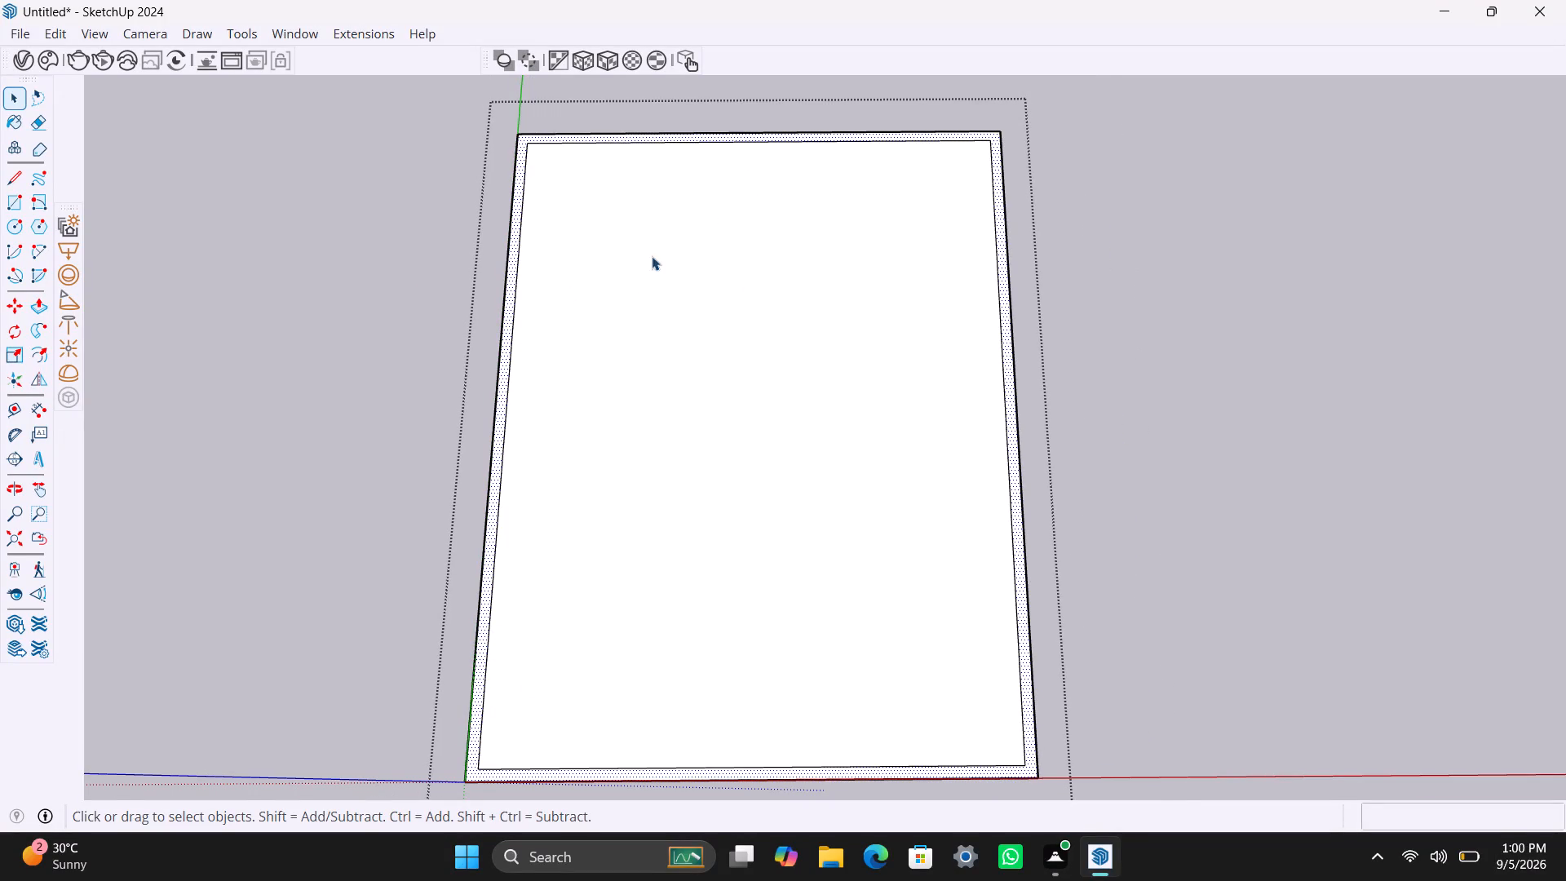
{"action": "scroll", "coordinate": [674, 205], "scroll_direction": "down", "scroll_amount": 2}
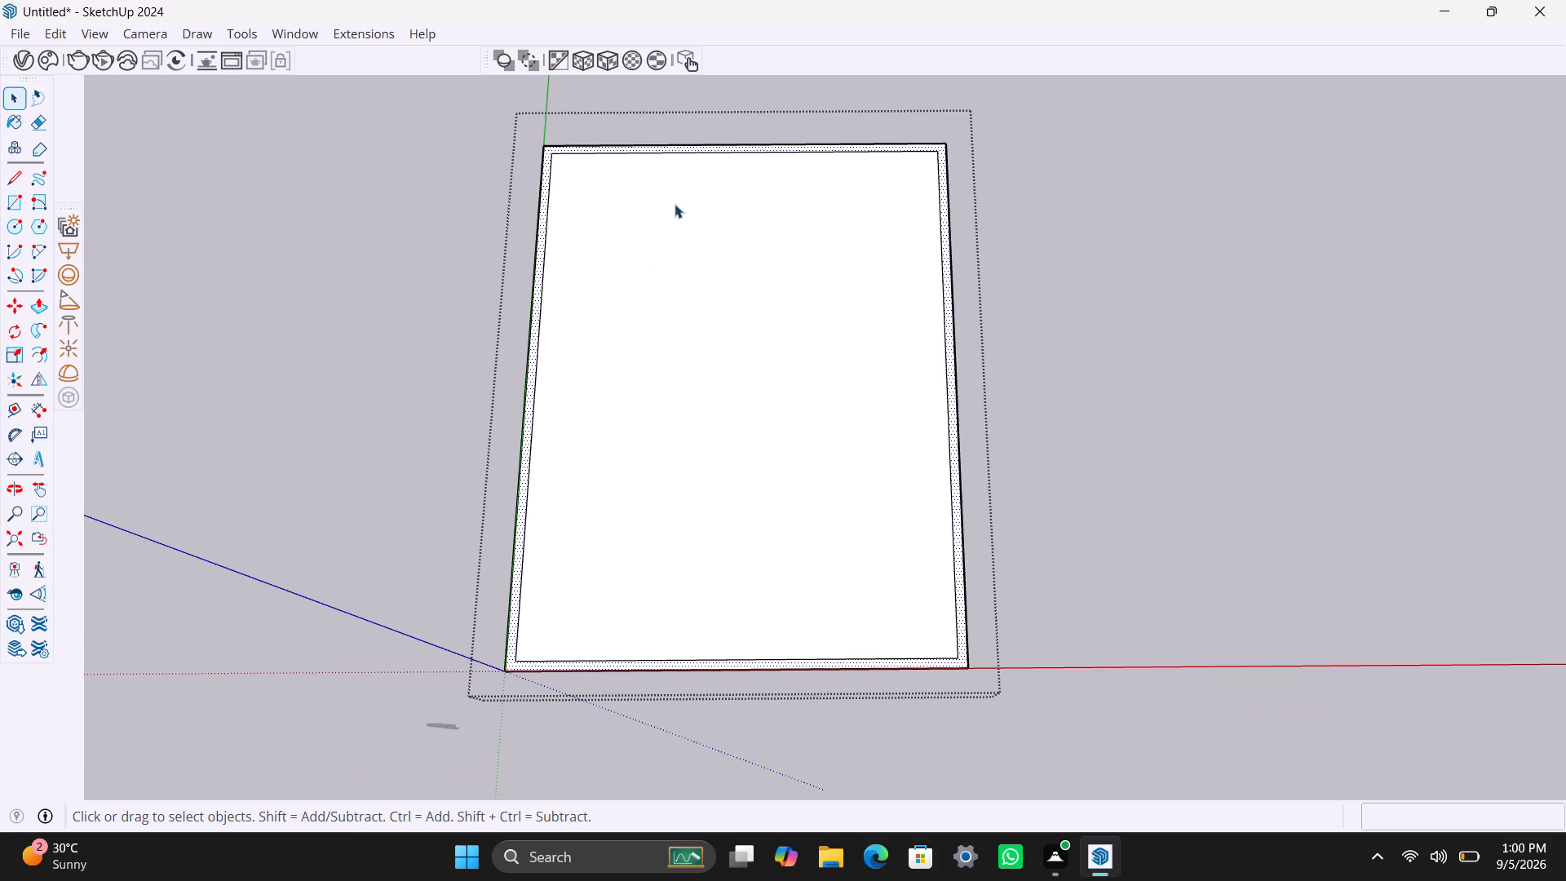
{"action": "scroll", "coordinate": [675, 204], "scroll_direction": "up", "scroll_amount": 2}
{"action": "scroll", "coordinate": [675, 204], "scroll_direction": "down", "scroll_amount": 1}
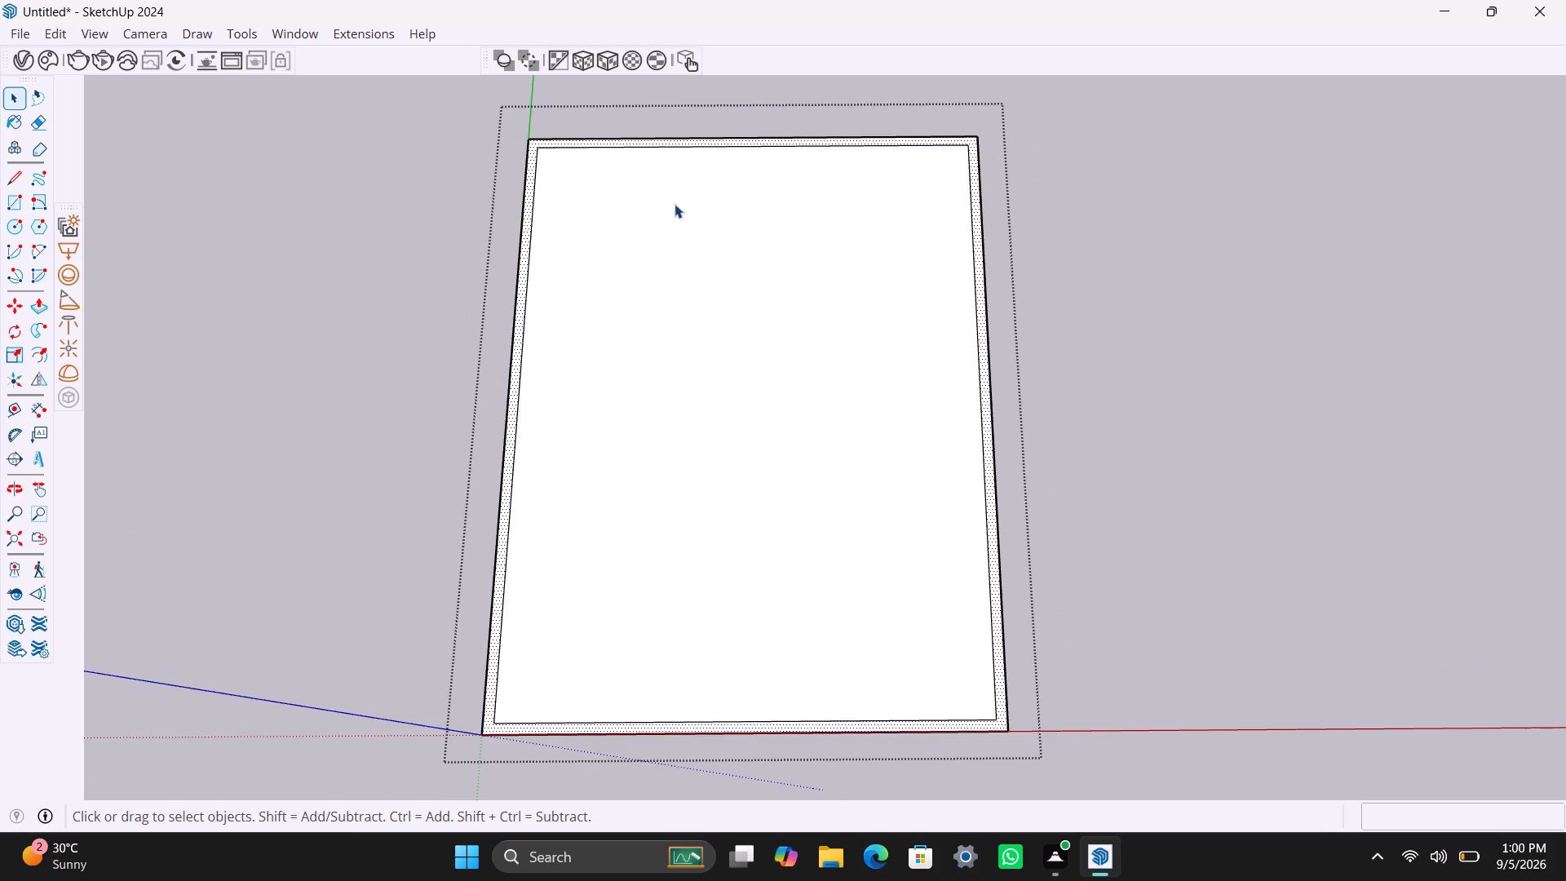
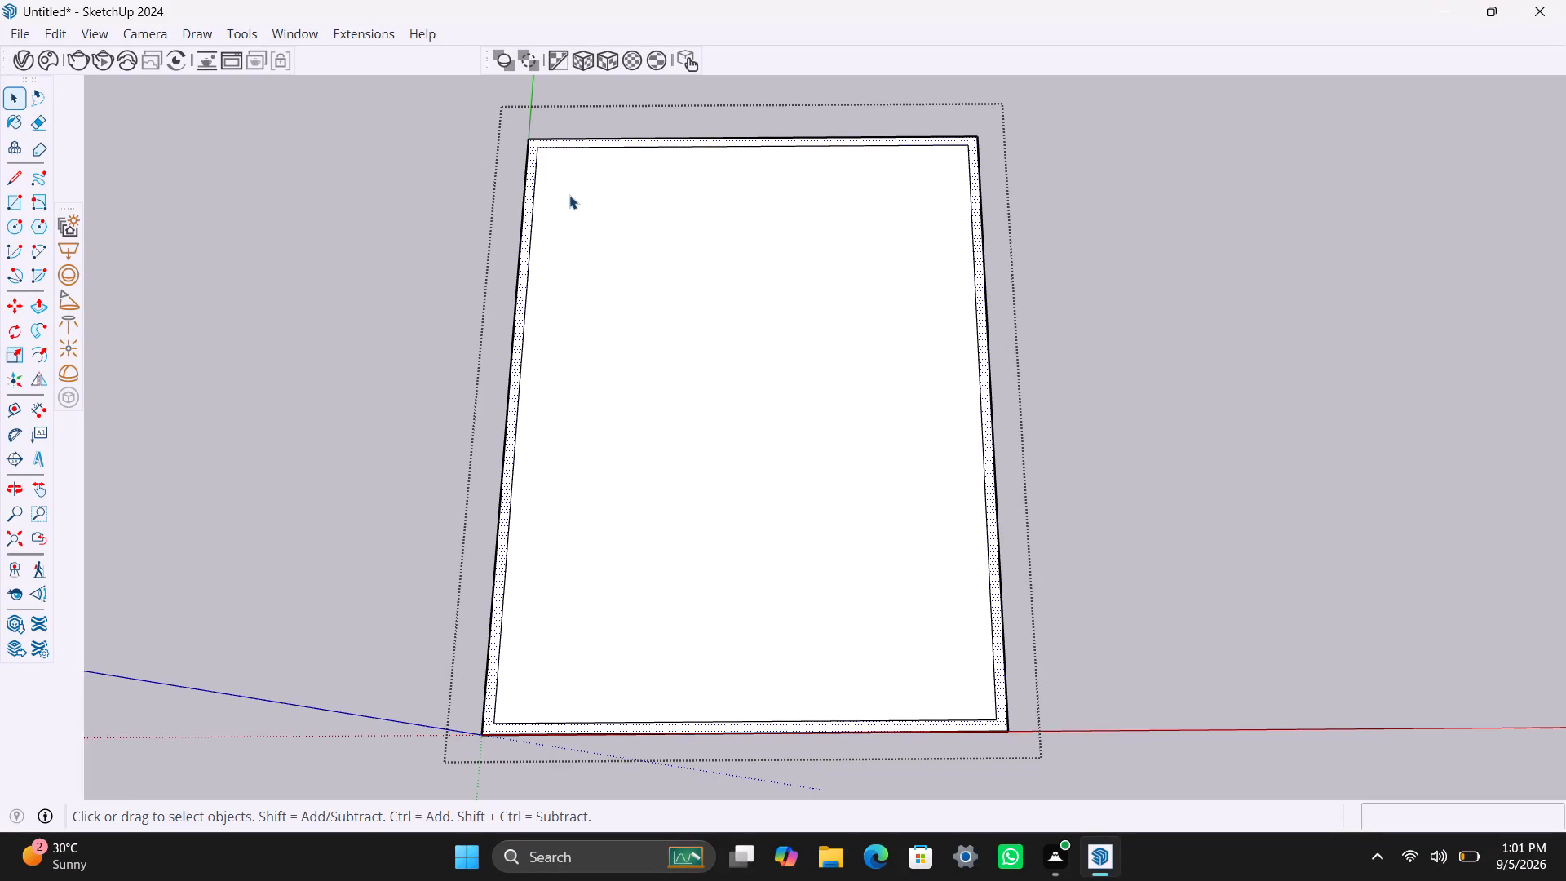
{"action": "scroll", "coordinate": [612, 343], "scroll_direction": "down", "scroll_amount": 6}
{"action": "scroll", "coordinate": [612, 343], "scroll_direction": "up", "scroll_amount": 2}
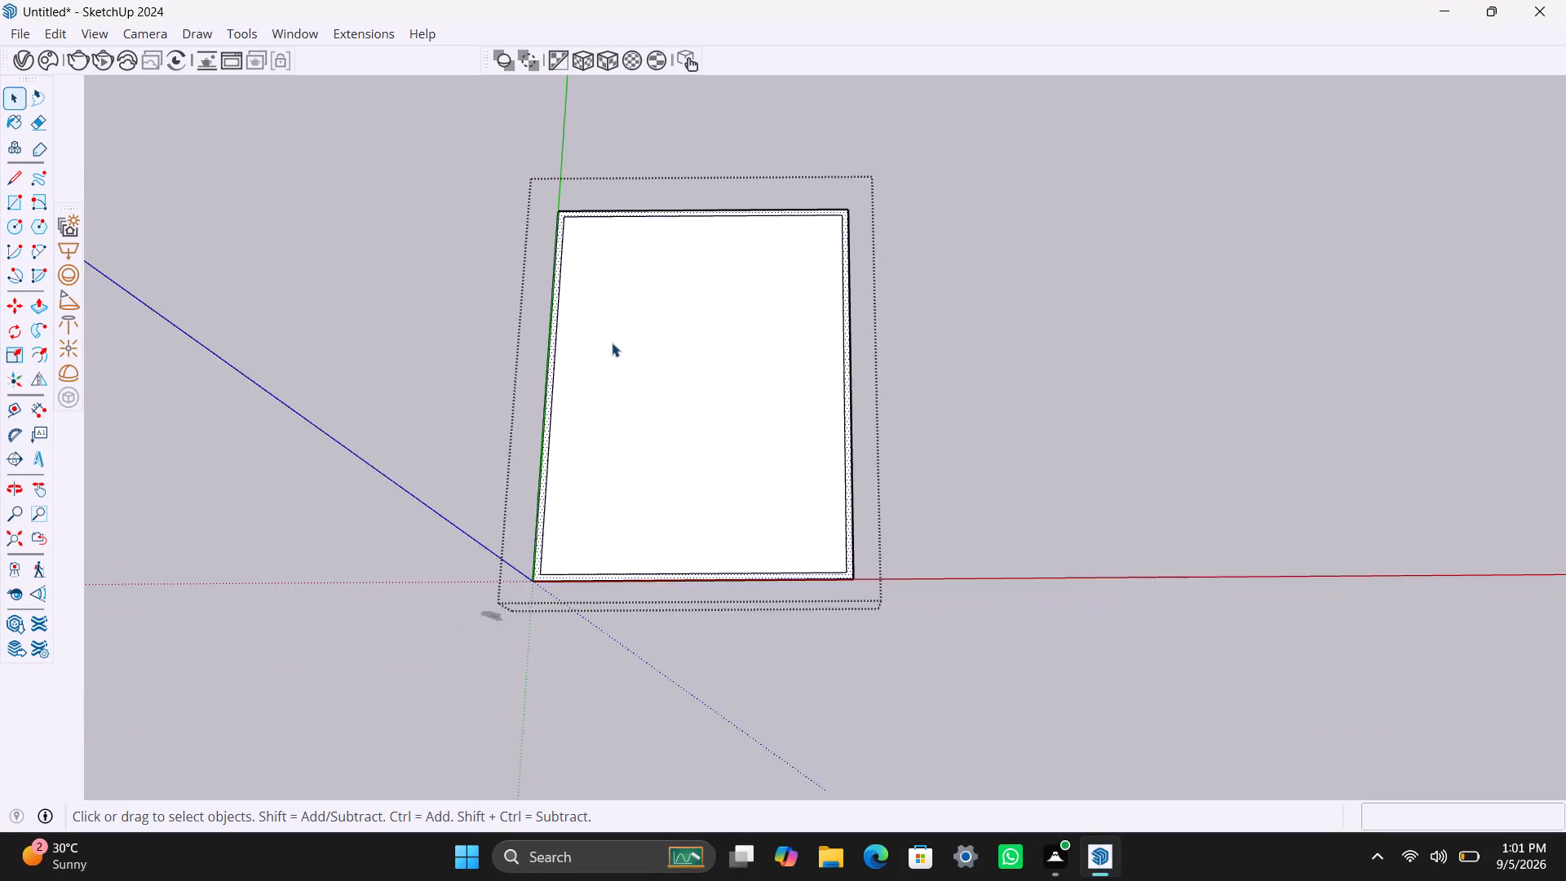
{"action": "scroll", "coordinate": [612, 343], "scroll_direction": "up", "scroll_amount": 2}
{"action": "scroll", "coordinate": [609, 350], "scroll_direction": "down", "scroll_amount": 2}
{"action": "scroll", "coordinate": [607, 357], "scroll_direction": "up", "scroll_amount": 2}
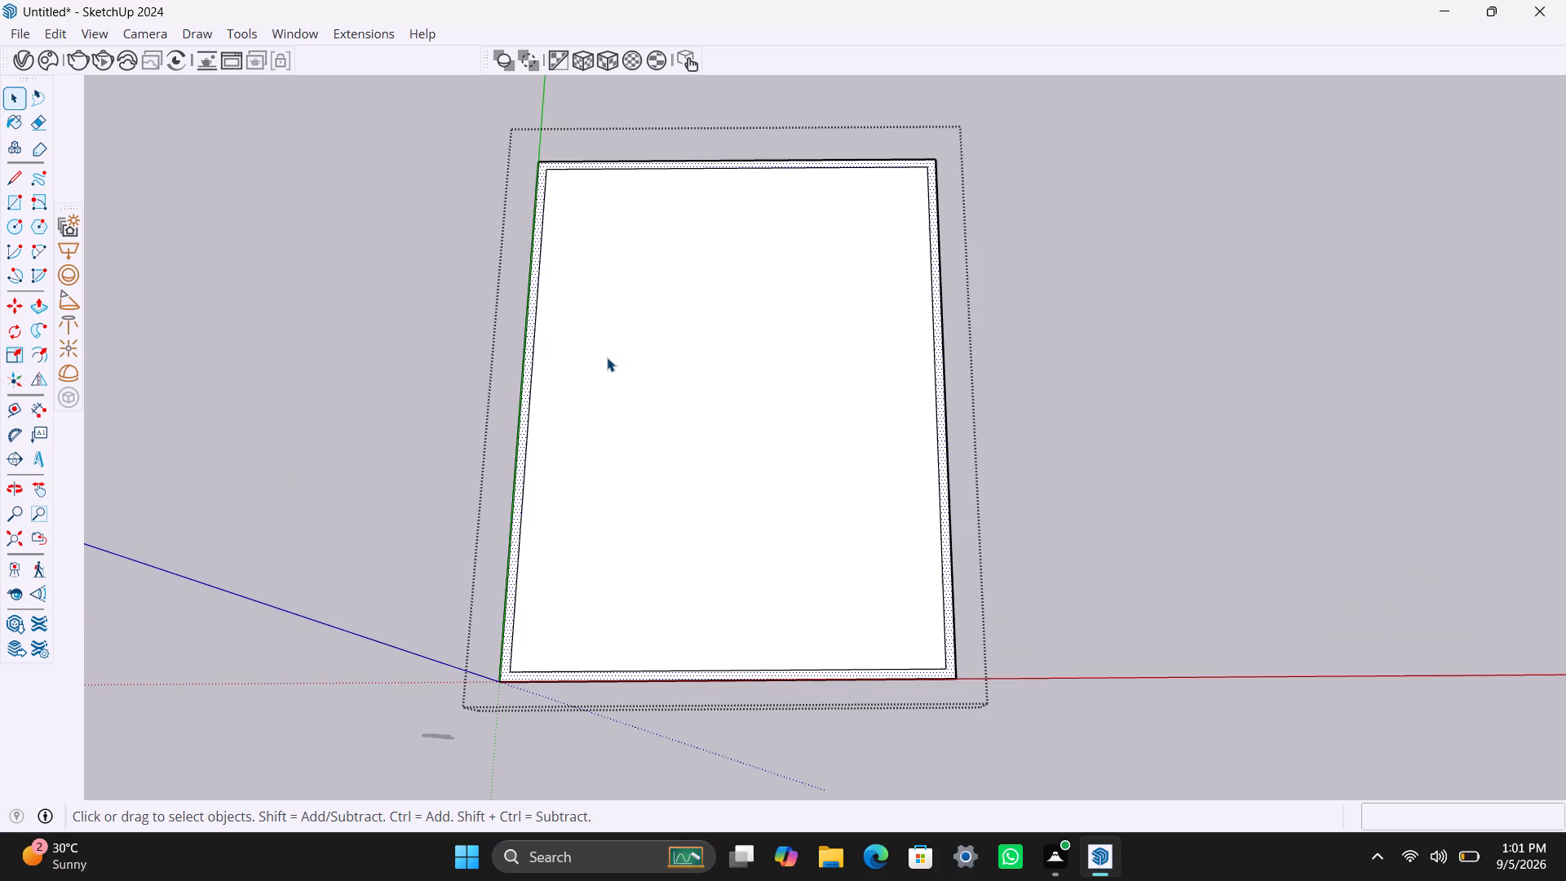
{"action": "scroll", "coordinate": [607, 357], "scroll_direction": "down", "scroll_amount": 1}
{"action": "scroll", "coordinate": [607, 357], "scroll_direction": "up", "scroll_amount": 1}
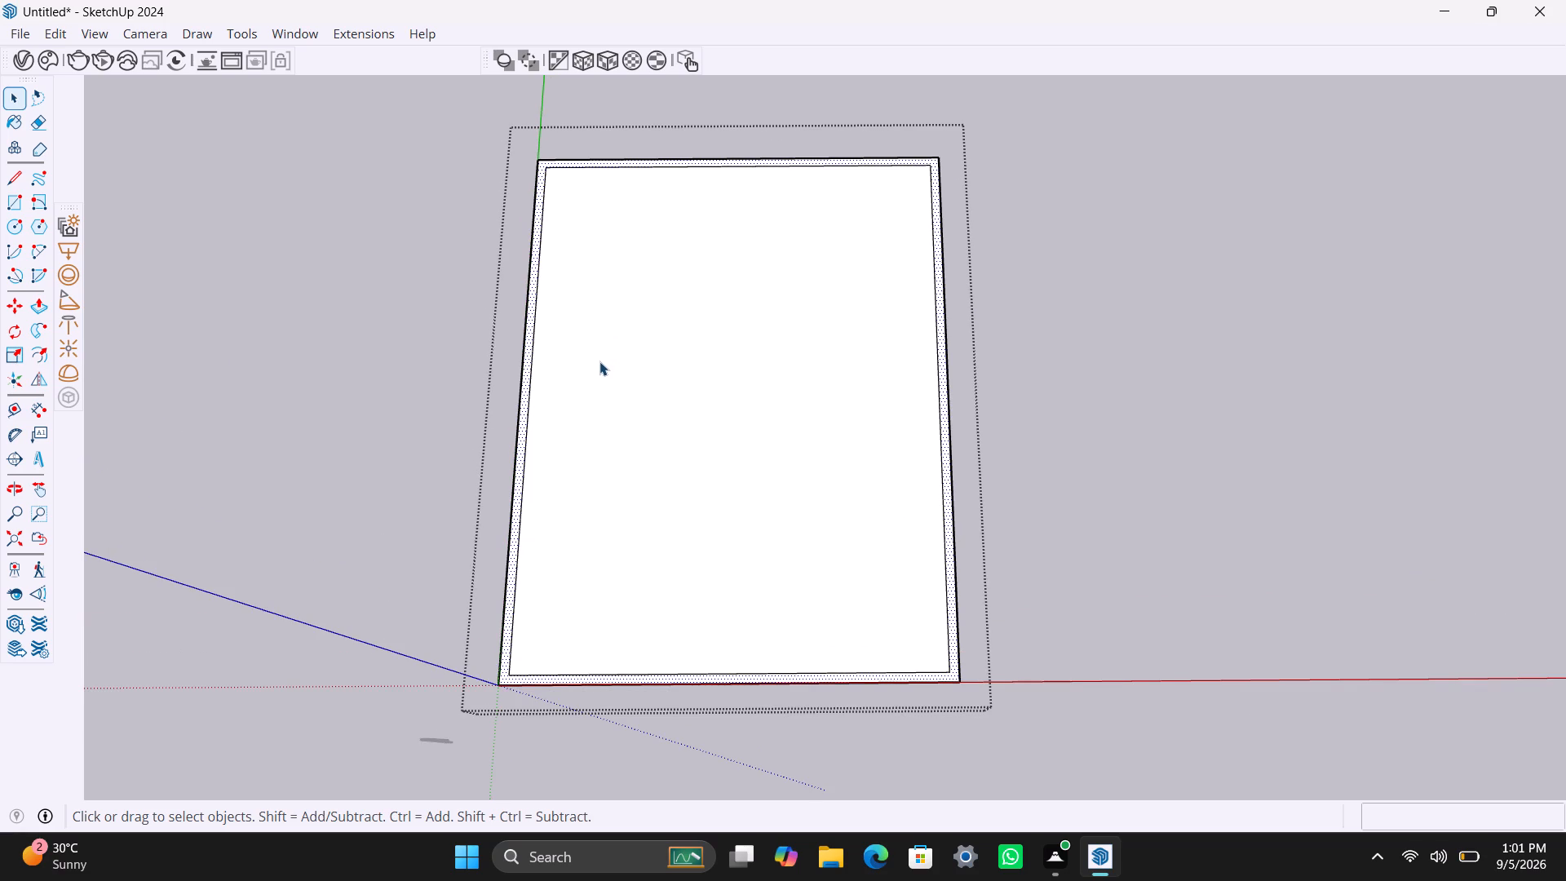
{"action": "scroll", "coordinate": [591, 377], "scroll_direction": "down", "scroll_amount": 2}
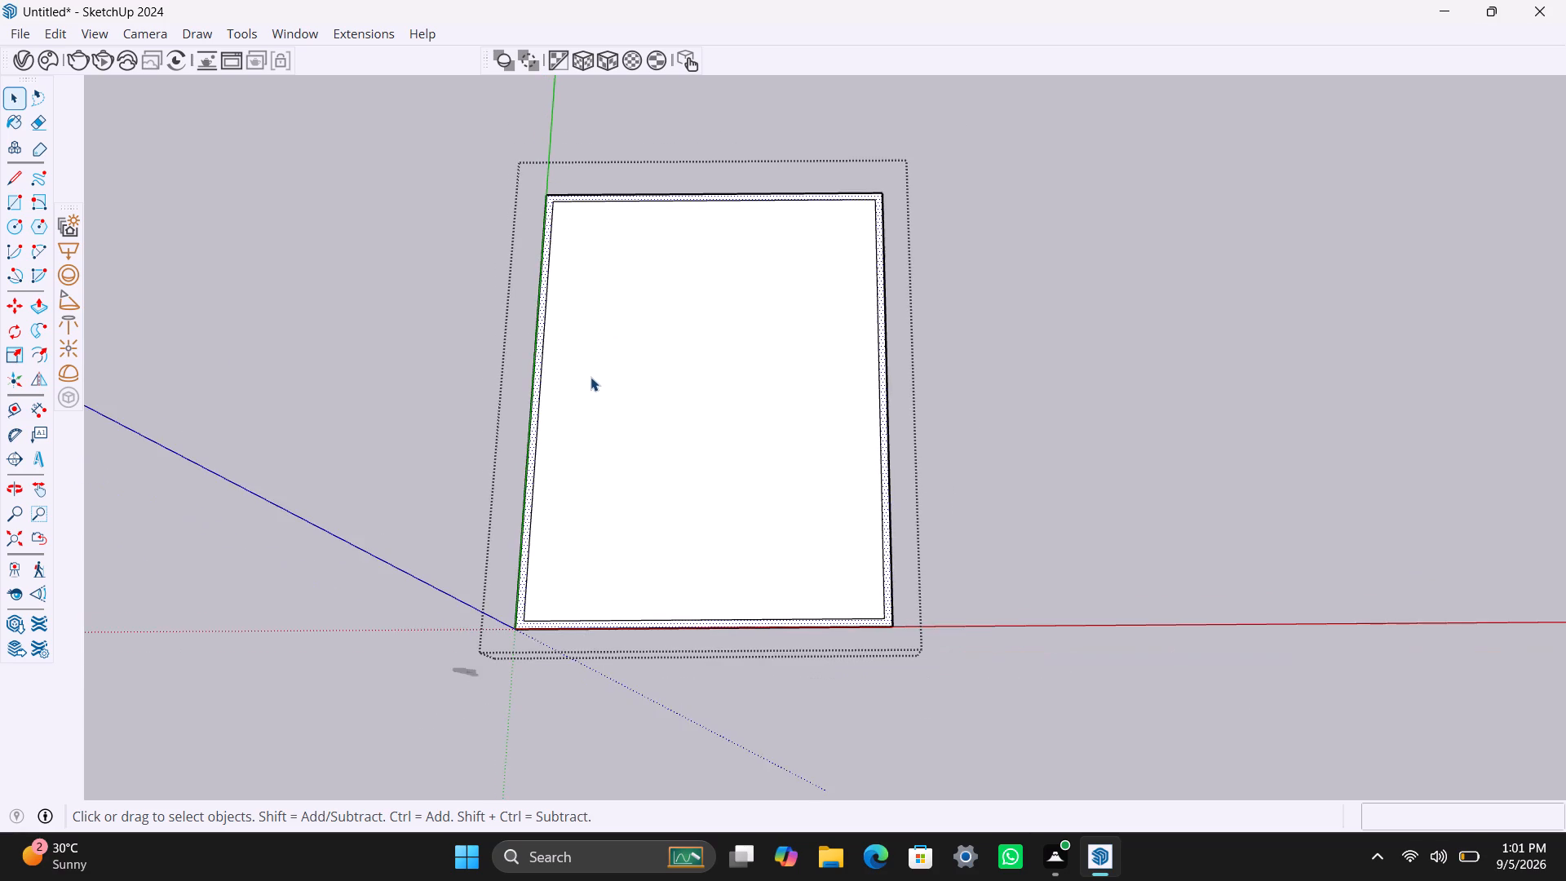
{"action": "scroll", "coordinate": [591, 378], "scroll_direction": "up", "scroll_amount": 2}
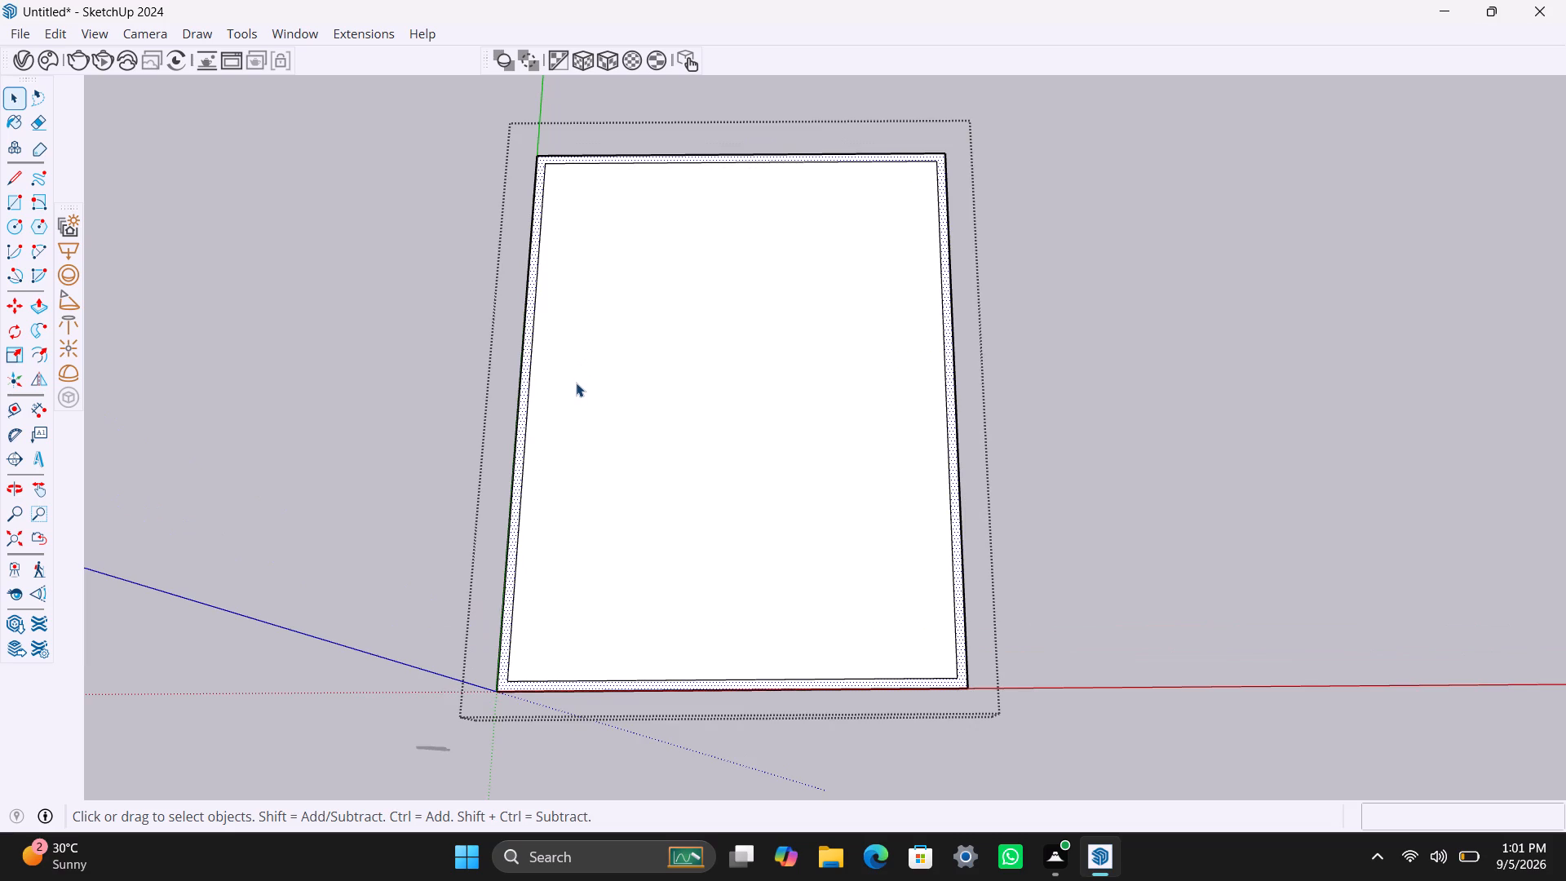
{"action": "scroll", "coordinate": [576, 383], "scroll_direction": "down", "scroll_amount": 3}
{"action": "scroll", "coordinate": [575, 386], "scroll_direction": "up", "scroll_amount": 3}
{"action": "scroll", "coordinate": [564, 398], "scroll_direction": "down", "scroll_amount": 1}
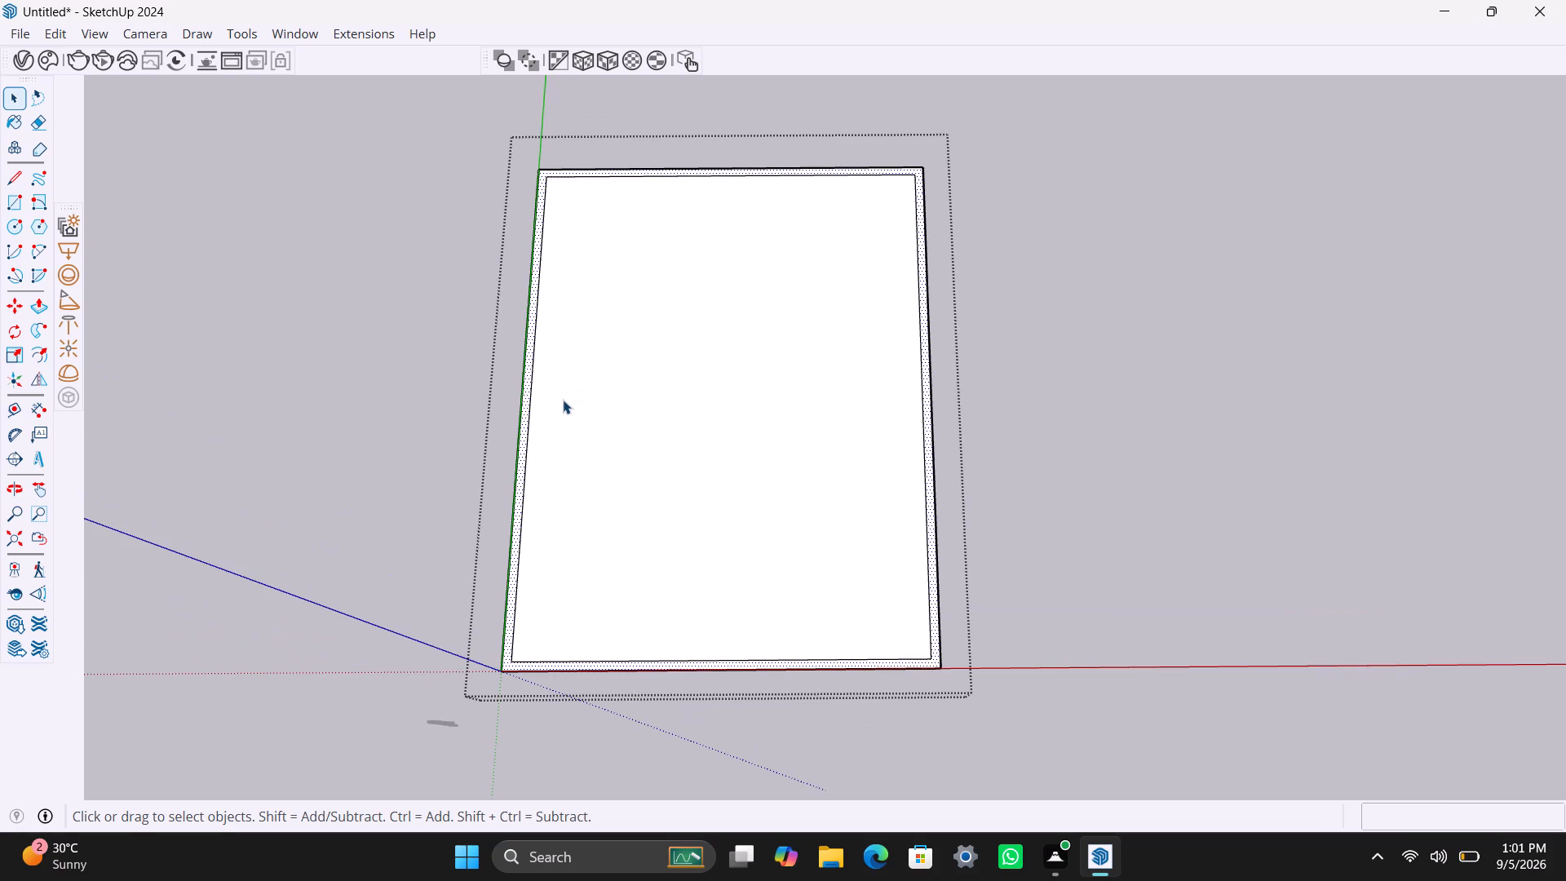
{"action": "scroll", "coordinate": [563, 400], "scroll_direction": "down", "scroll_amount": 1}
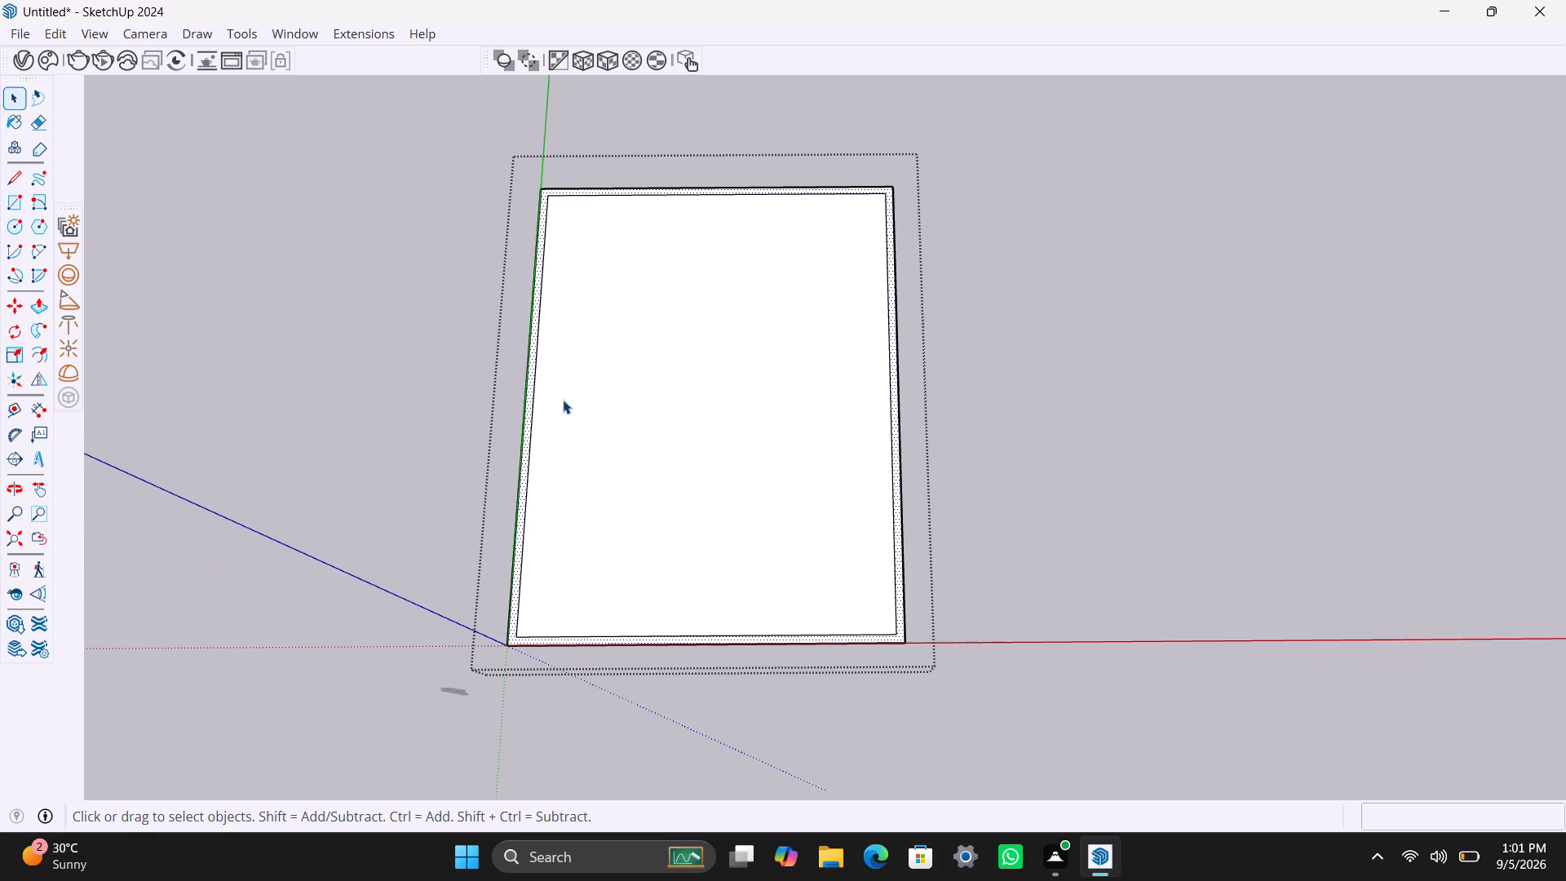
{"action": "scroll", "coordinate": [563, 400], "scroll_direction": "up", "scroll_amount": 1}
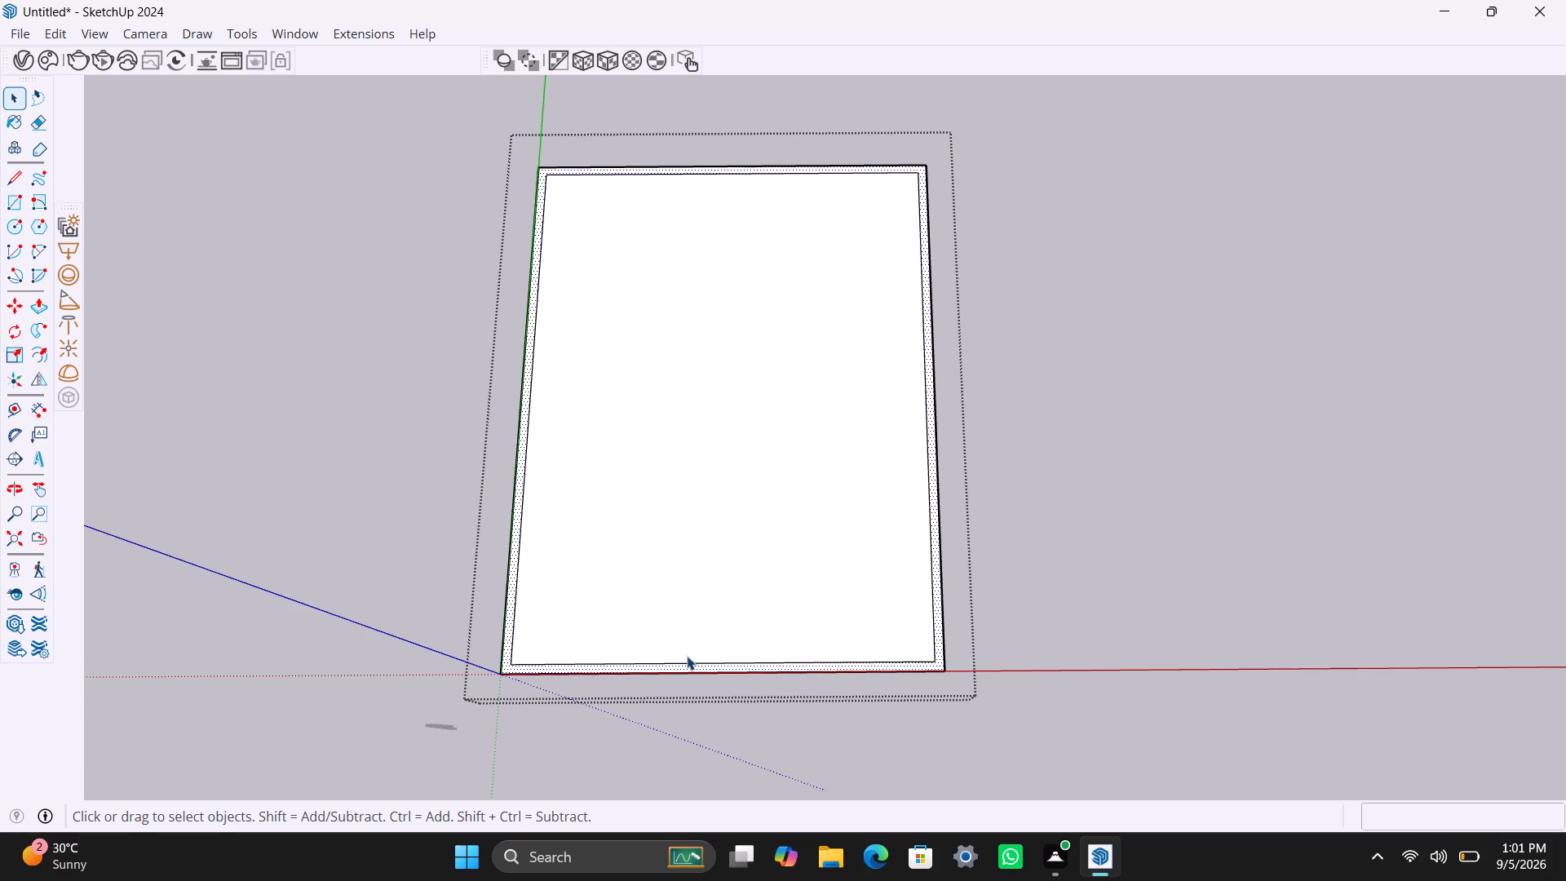
Inspect the perimeter wall strip and the inner floor face of the plan by selecting each in turn along the green-axis side.
{"action": "left_click", "coordinate": [664, 457]}
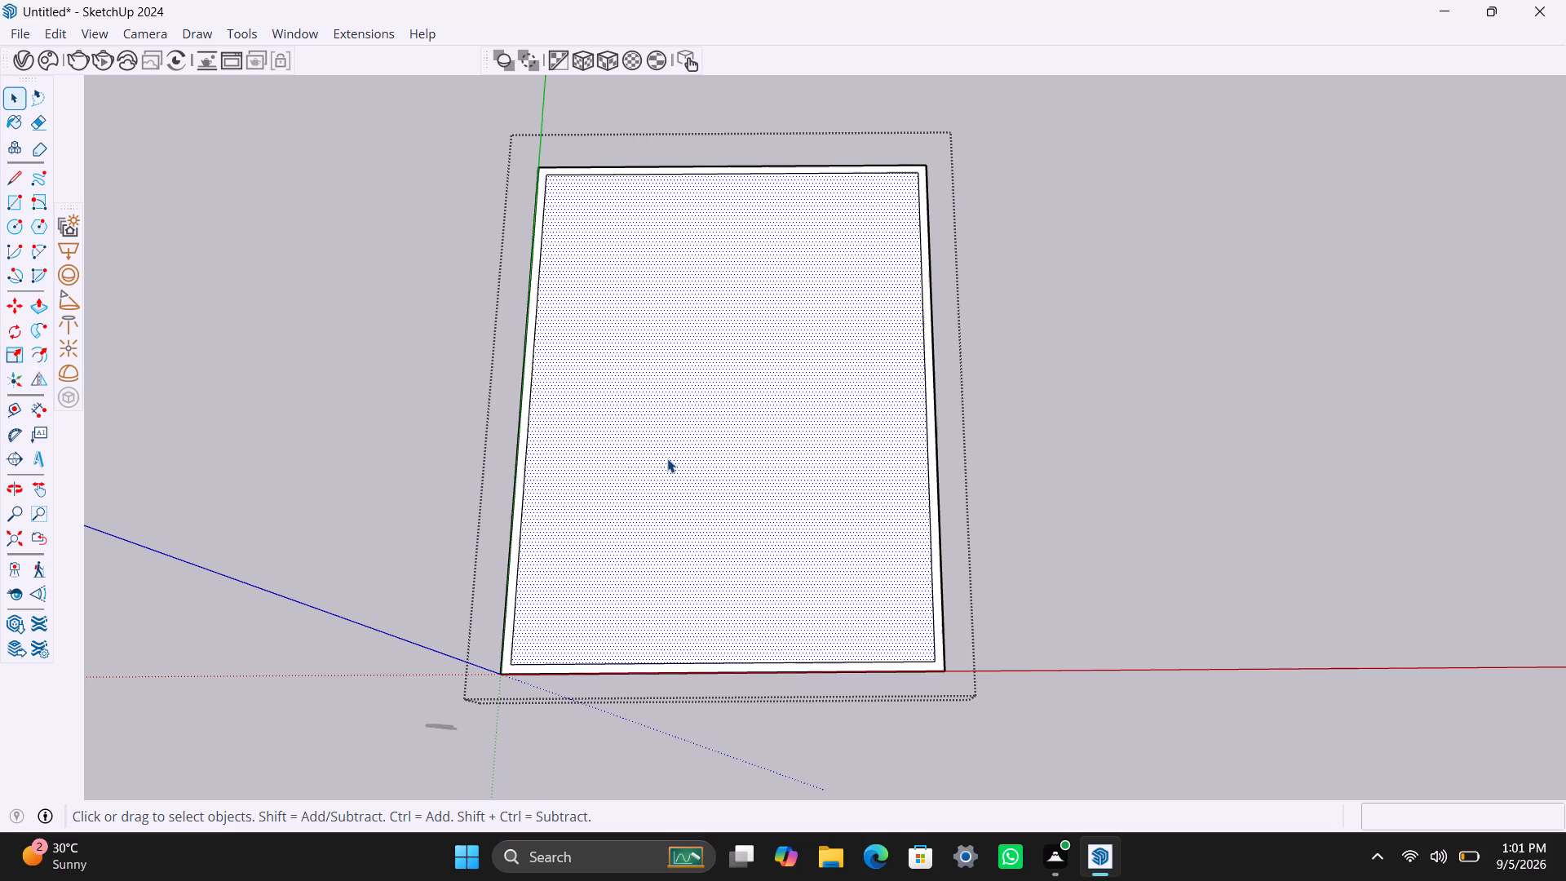
{"action": "scroll", "coordinate": [527, 524], "scroll_direction": "up", "scroll_amount": 5}
{"action": "left_click", "coordinate": [513, 480]}
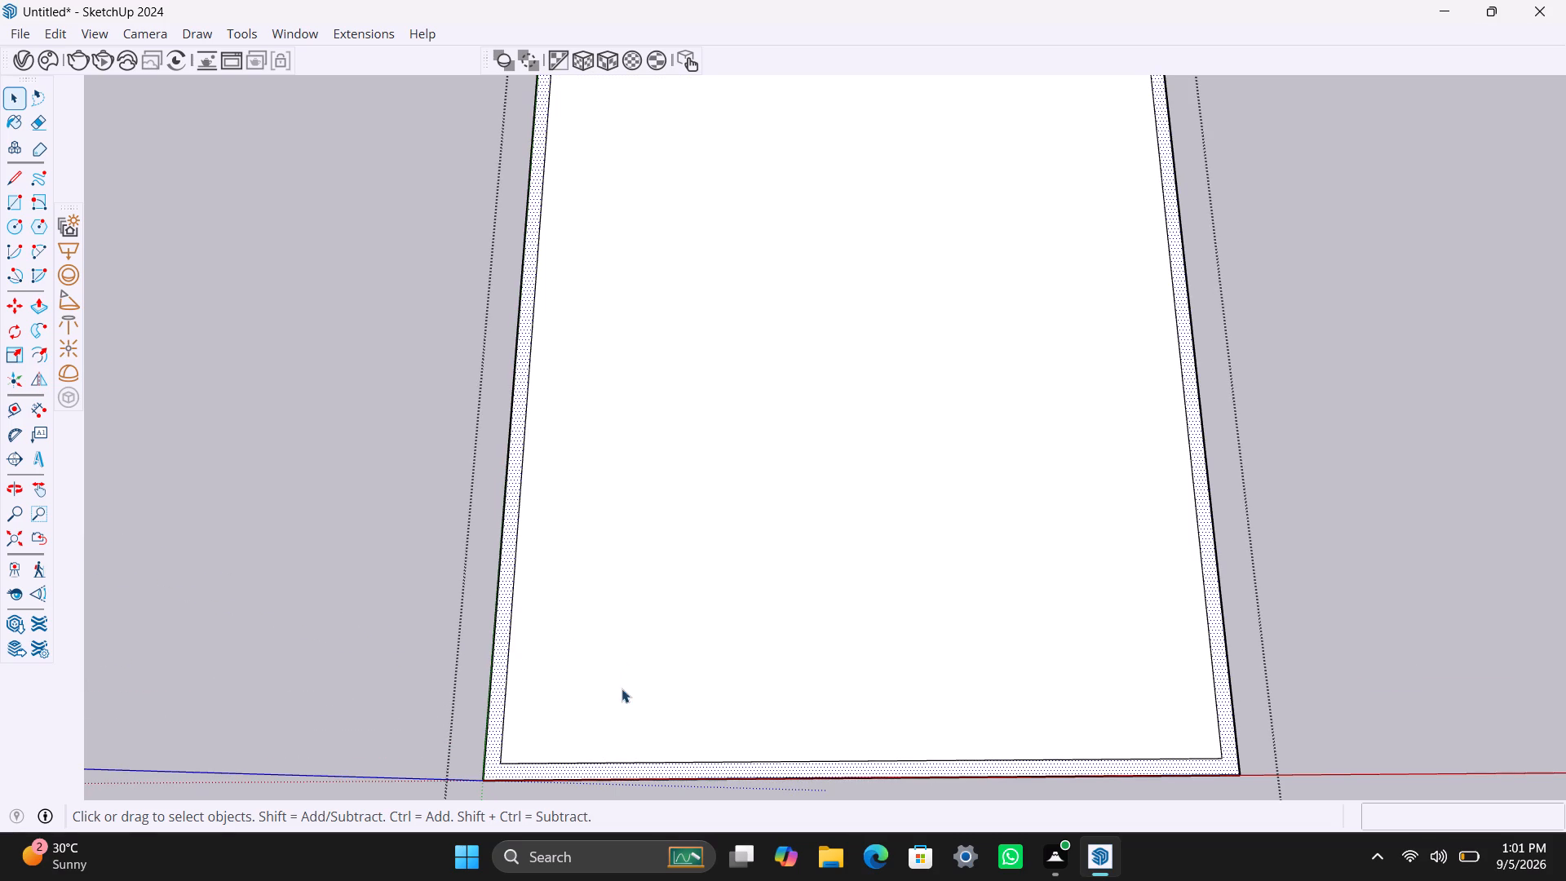
{"action": "scroll", "coordinate": [622, 688], "scroll_direction": "down", "scroll_amount": 4}
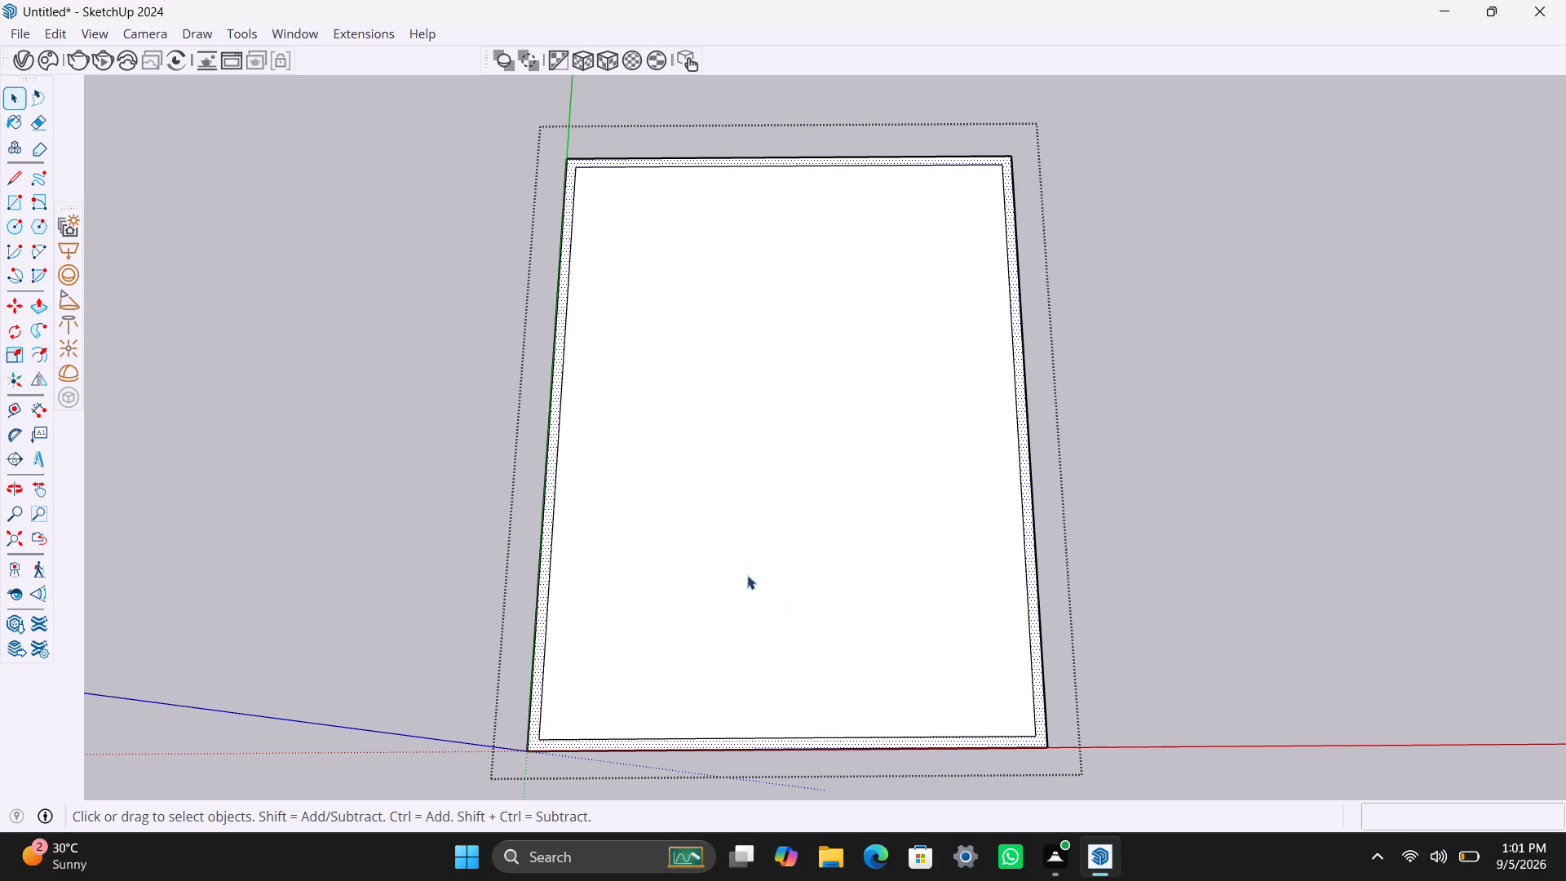
{"action": "scroll", "coordinate": [750, 586], "scroll_direction": "up", "scroll_amount": 1}
{"action": "left_click_drag", "start_coordinate": [750, 586], "coordinate": [758, 593]}
{"action": "scroll", "coordinate": [560, 688], "scroll_direction": "up", "scroll_amount": 2}
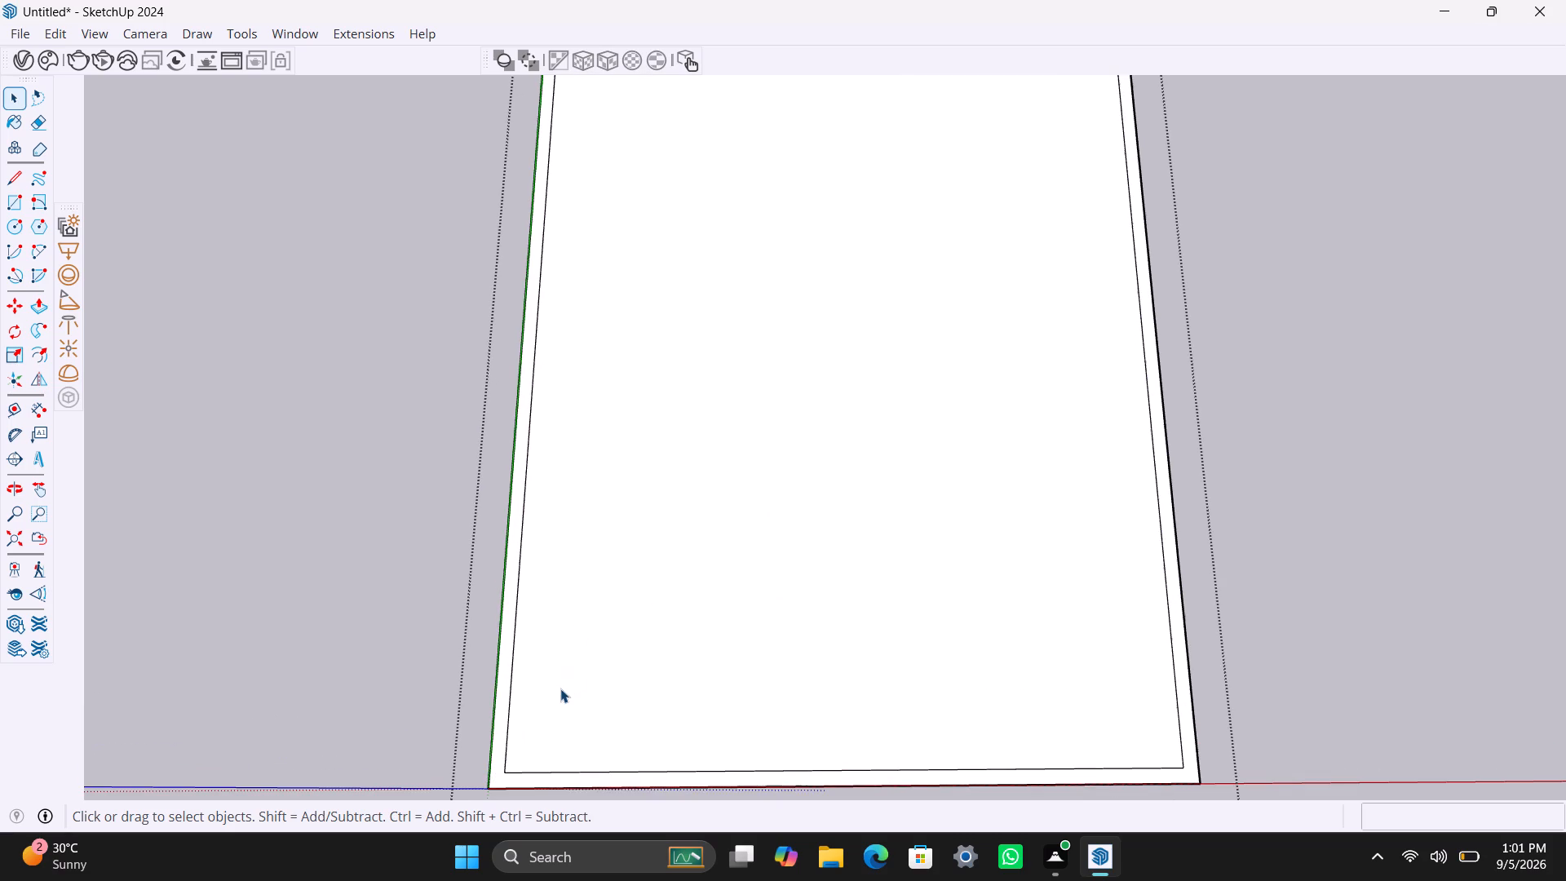
{"action": "left_click", "coordinate": [560, 688]}
{"action": "scroll", "coordinate": [518, 710], "scroll_direction": "up", "scroll_amount": 3}
{"action": "left_click", "coordinate": [506, 682]}
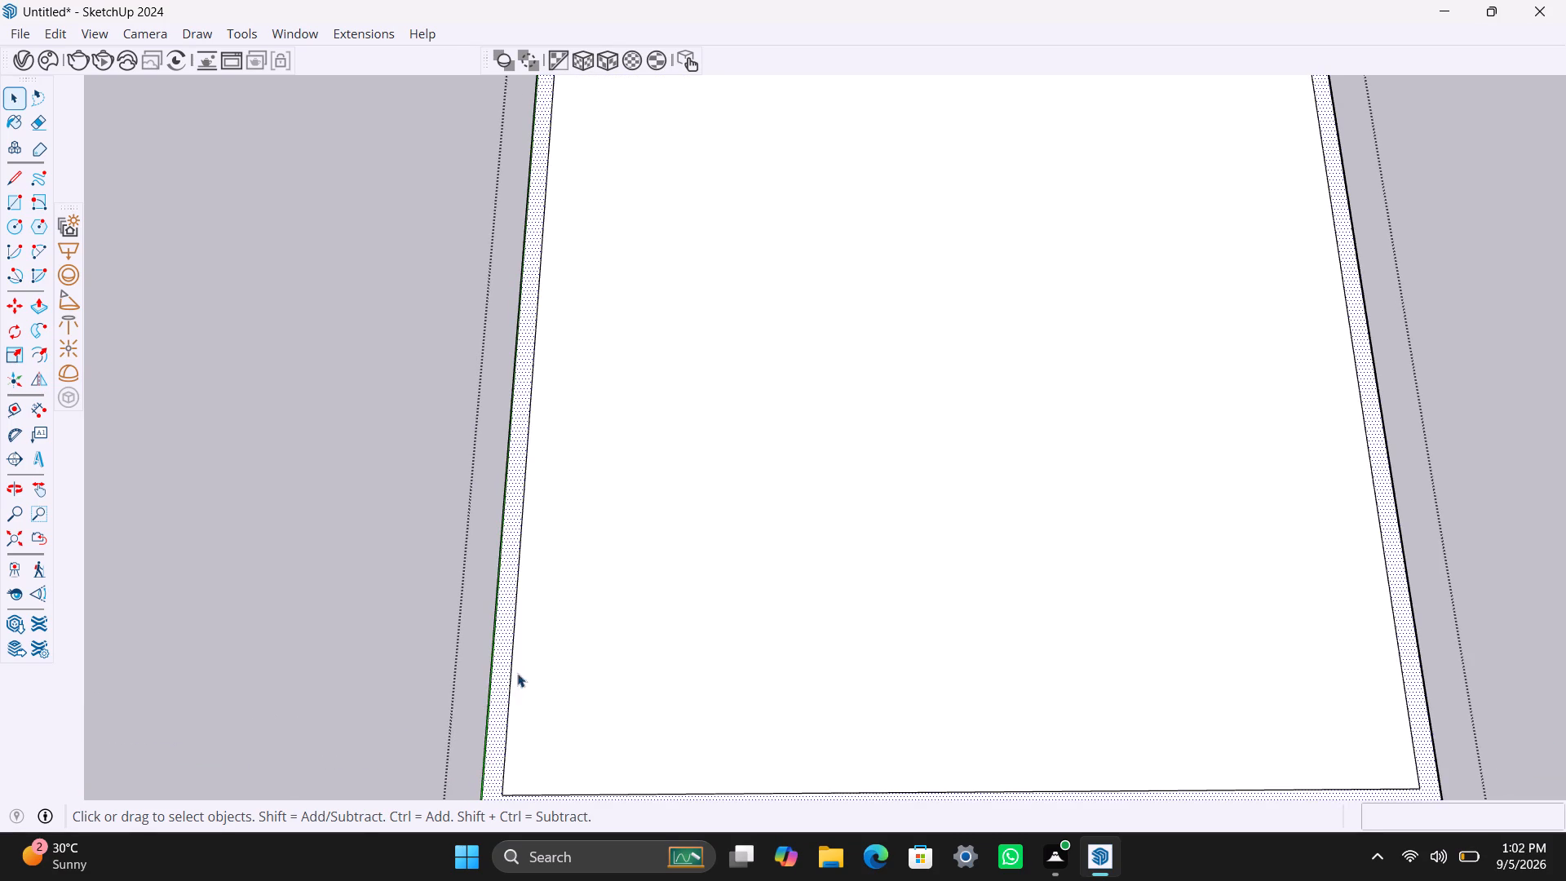
{"action": "left_click", "coordinate": [557, 641]}
{"action": "scroll", "coordinate": [499, 677], "scroll_direction": "up", "scroll_amount": 2}
{"action": "left_click", "coordinate": [501, 675]}
{"action": "left_click", "coordinate": [564, 627]}
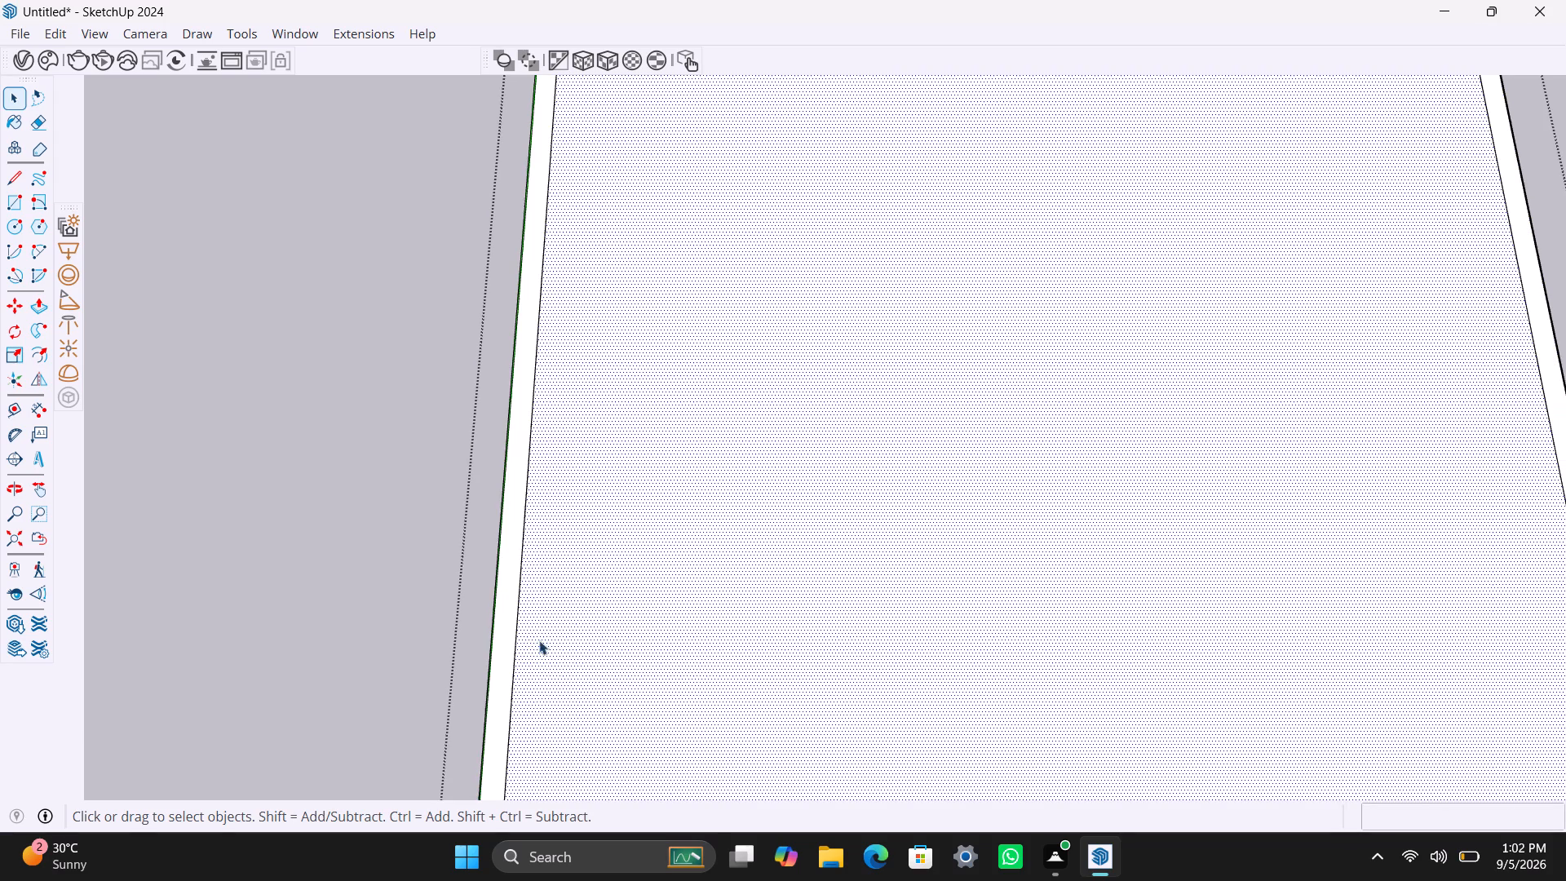
{"action": "scroll", "coordinate": [510, 654], "scroll_direction": "up", "scroll_amount": 2}
{"action": "left_click", "coordinate": [510, 654]}
{"action": "left_click", "coordinate": [562, 627]}
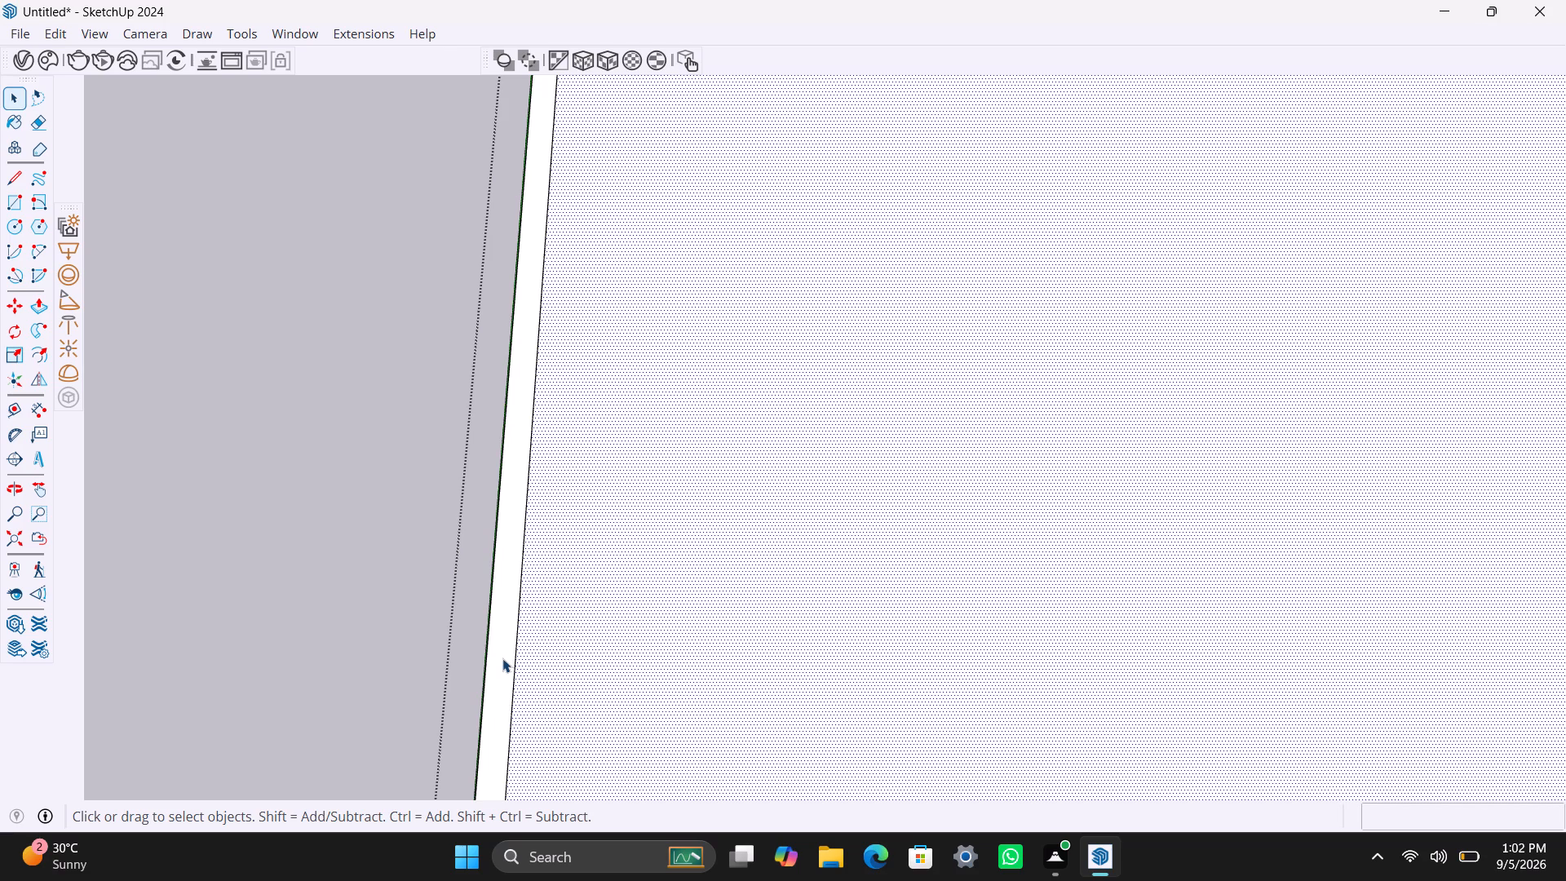
{"action": "scroll", "coordinate": [502, 658], "scroll_direction": "up", "scroll_amount": 2}
{"action": "left_click", "coordinate": [503, 658]}
{"action": "left_click", "coordinate": [586, 602]}
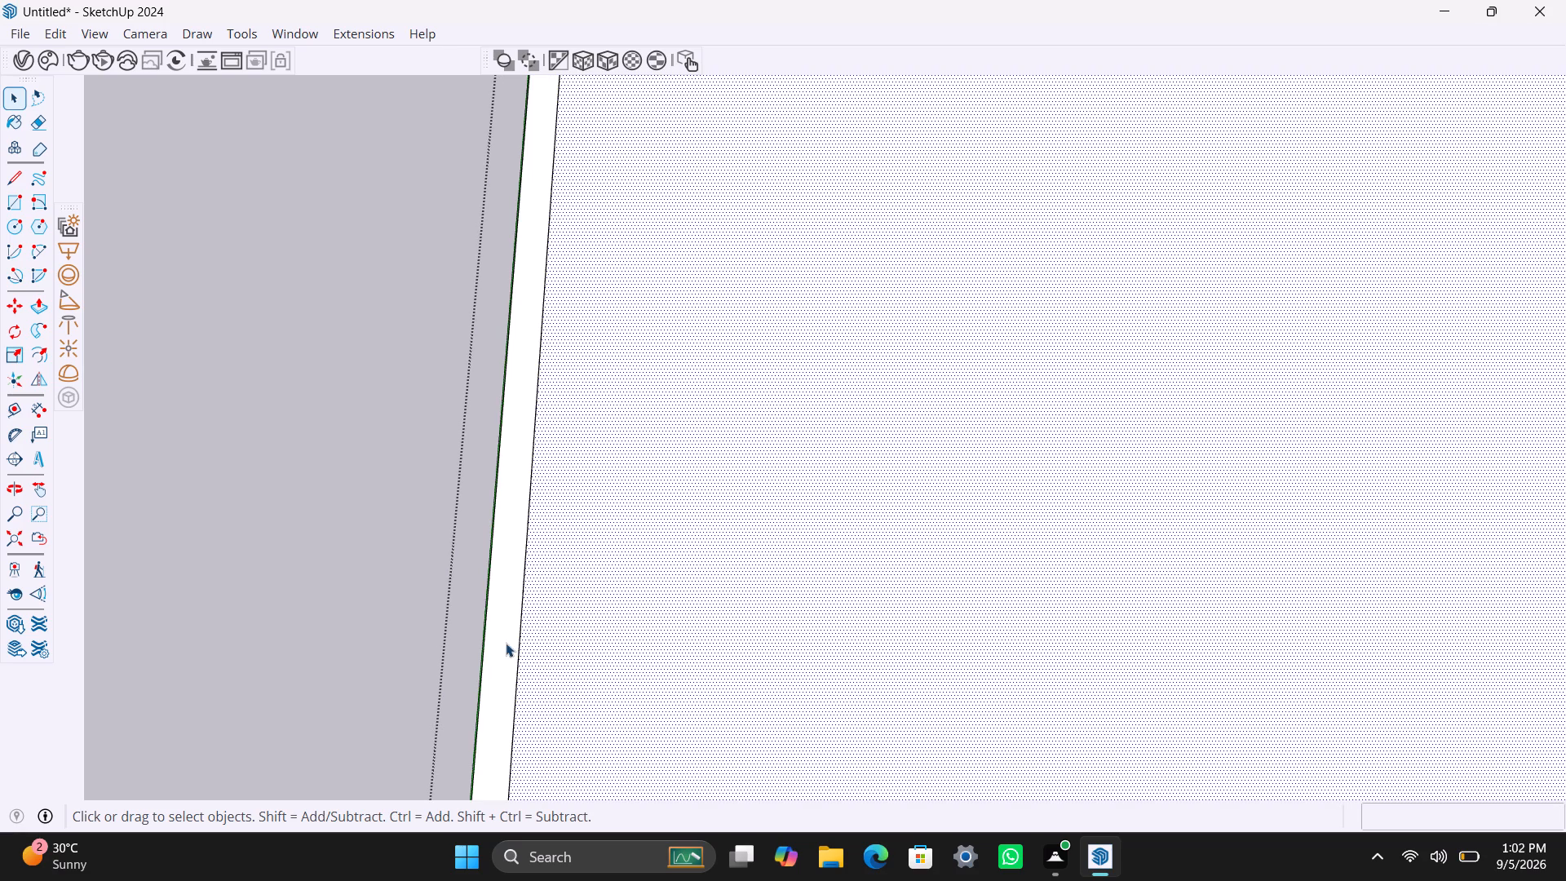
{"action": "scroll", "coordinate": [506, 644], "scroll_direction": "down", "scroll_amount": 10}
{"action": "scroll", "coordinate": [609, 613], "scroll_direction": "down", "scroll_amount": 2}
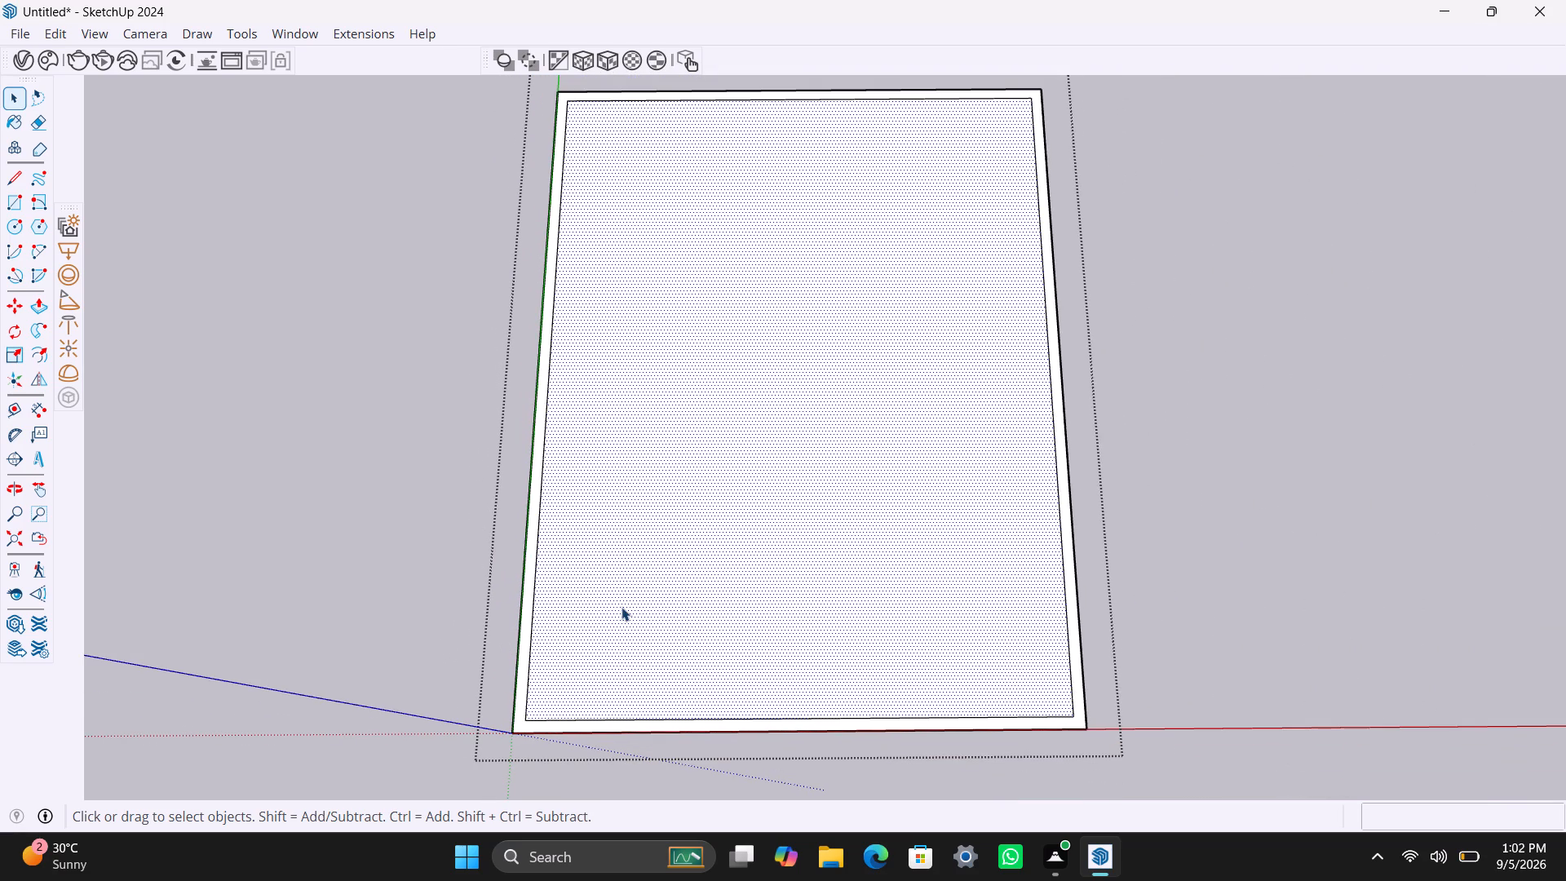
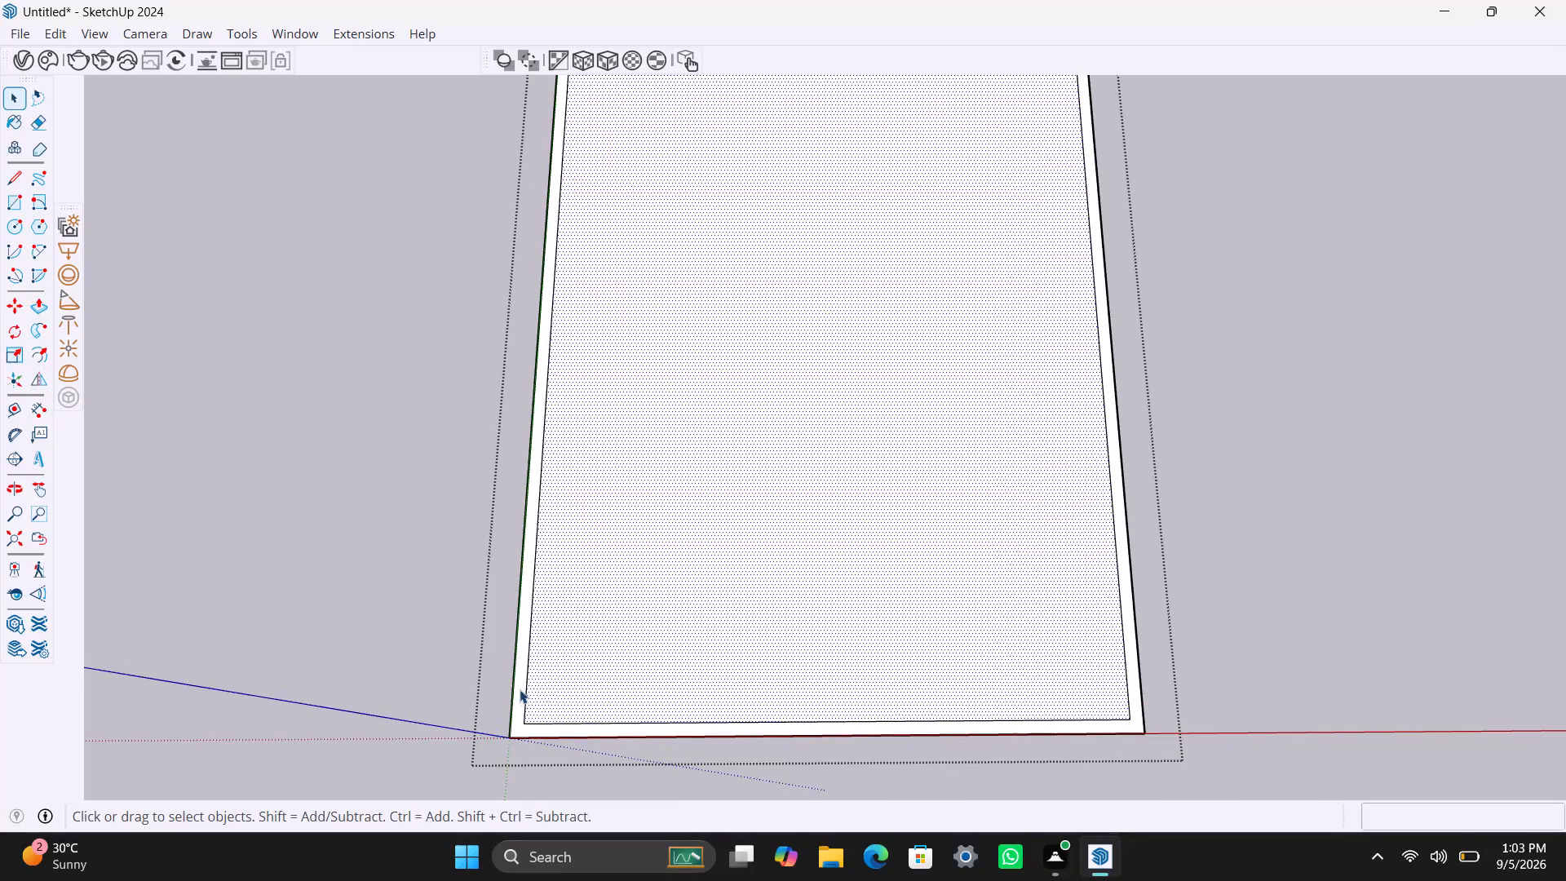
Select the perimeter wall strip between the outer and inner outlines and examine it around the whole plan.
{"action": "left_click", "coordinate": [520, 689]}
{"action": "scroll", "coordinate": [586, 653], "scroll_direction": "down", "scroll_amount": 2}
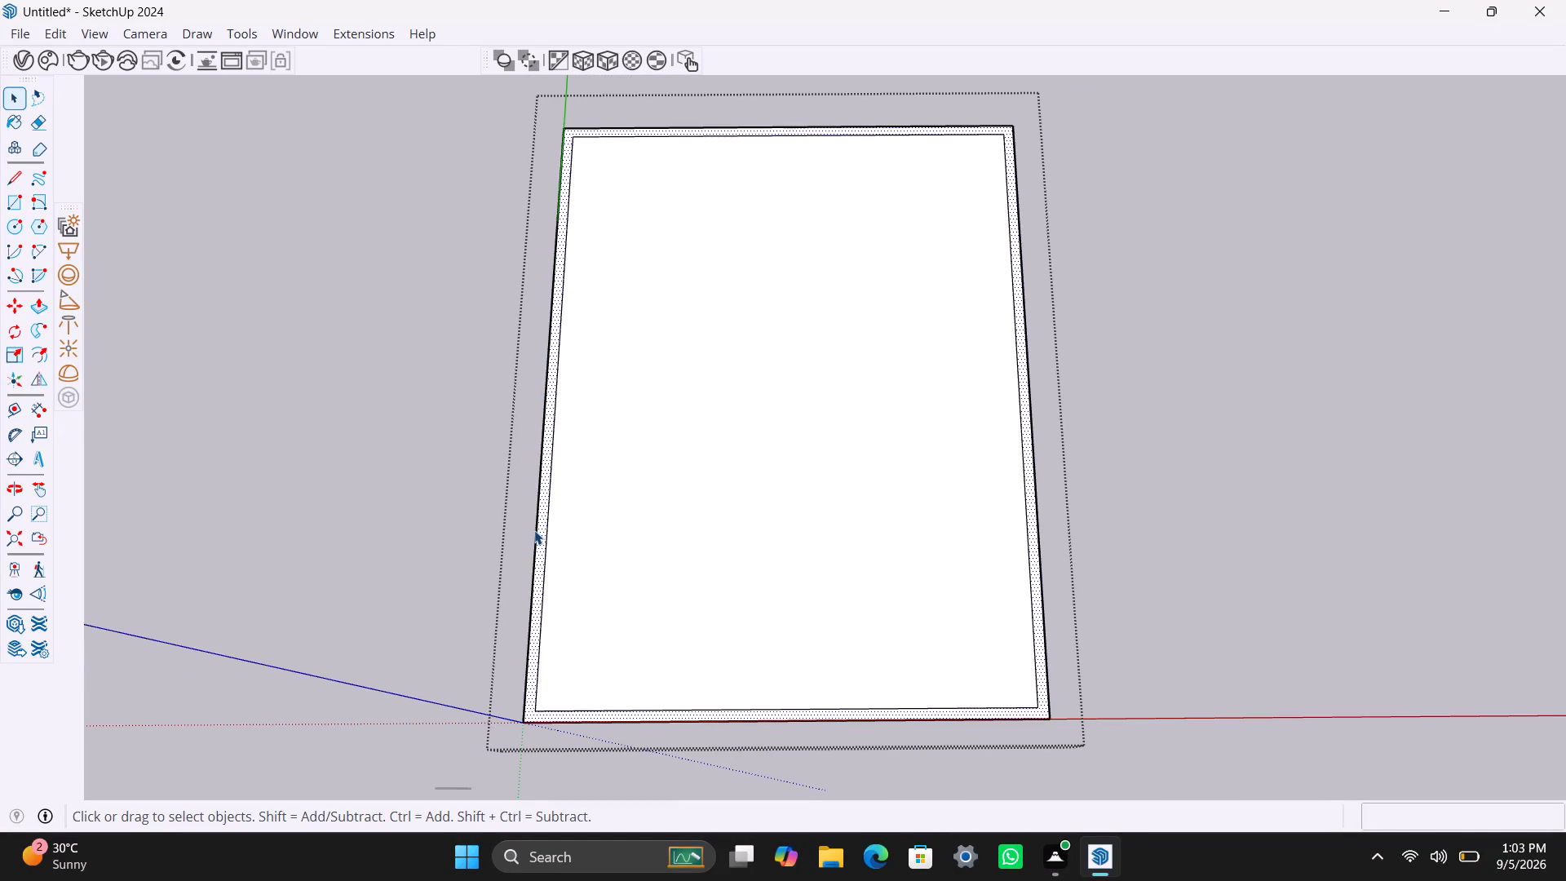
{"action": "scroll", "coordinate": [541, 522], "scroll_direction": "up", "scroll_amount": 1}
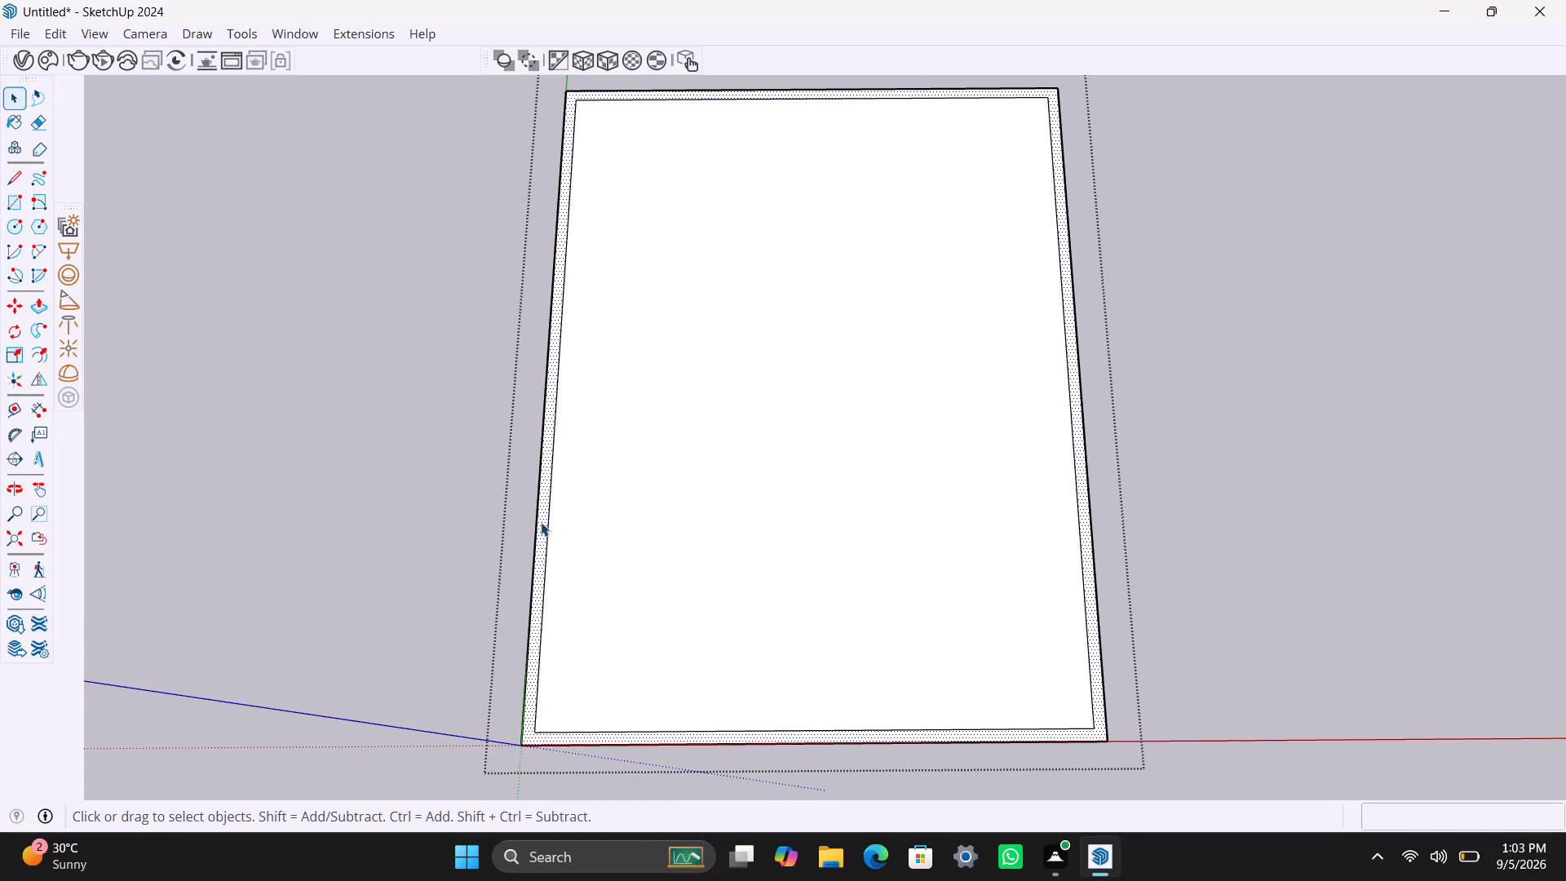
{"action": "scroll", "coordinate": [541, 522], "scroll_direction": "down", "scroll_amount": 1}
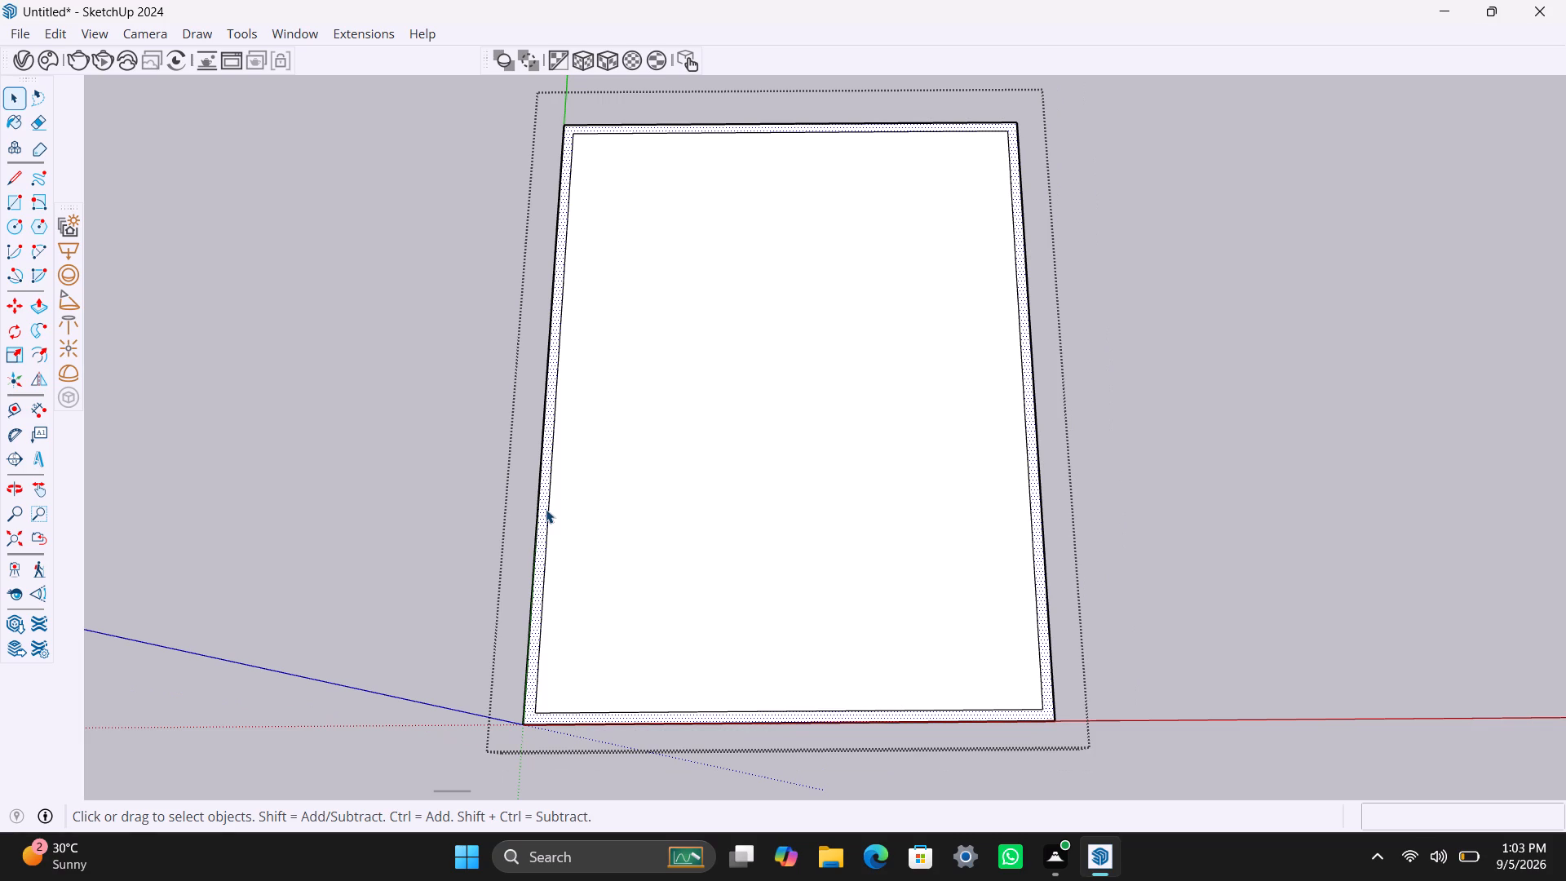
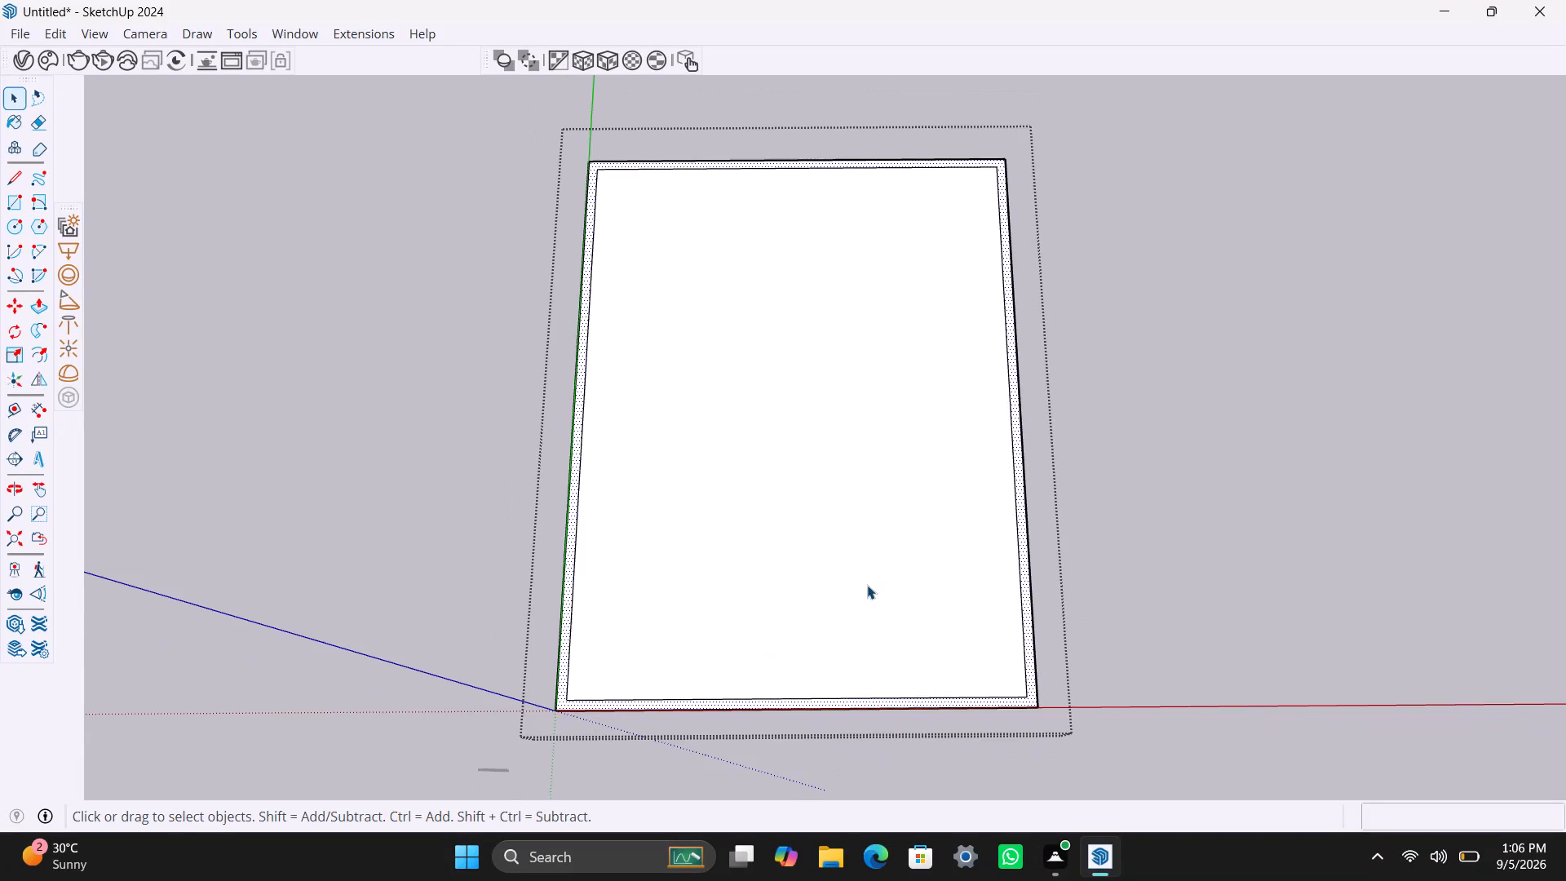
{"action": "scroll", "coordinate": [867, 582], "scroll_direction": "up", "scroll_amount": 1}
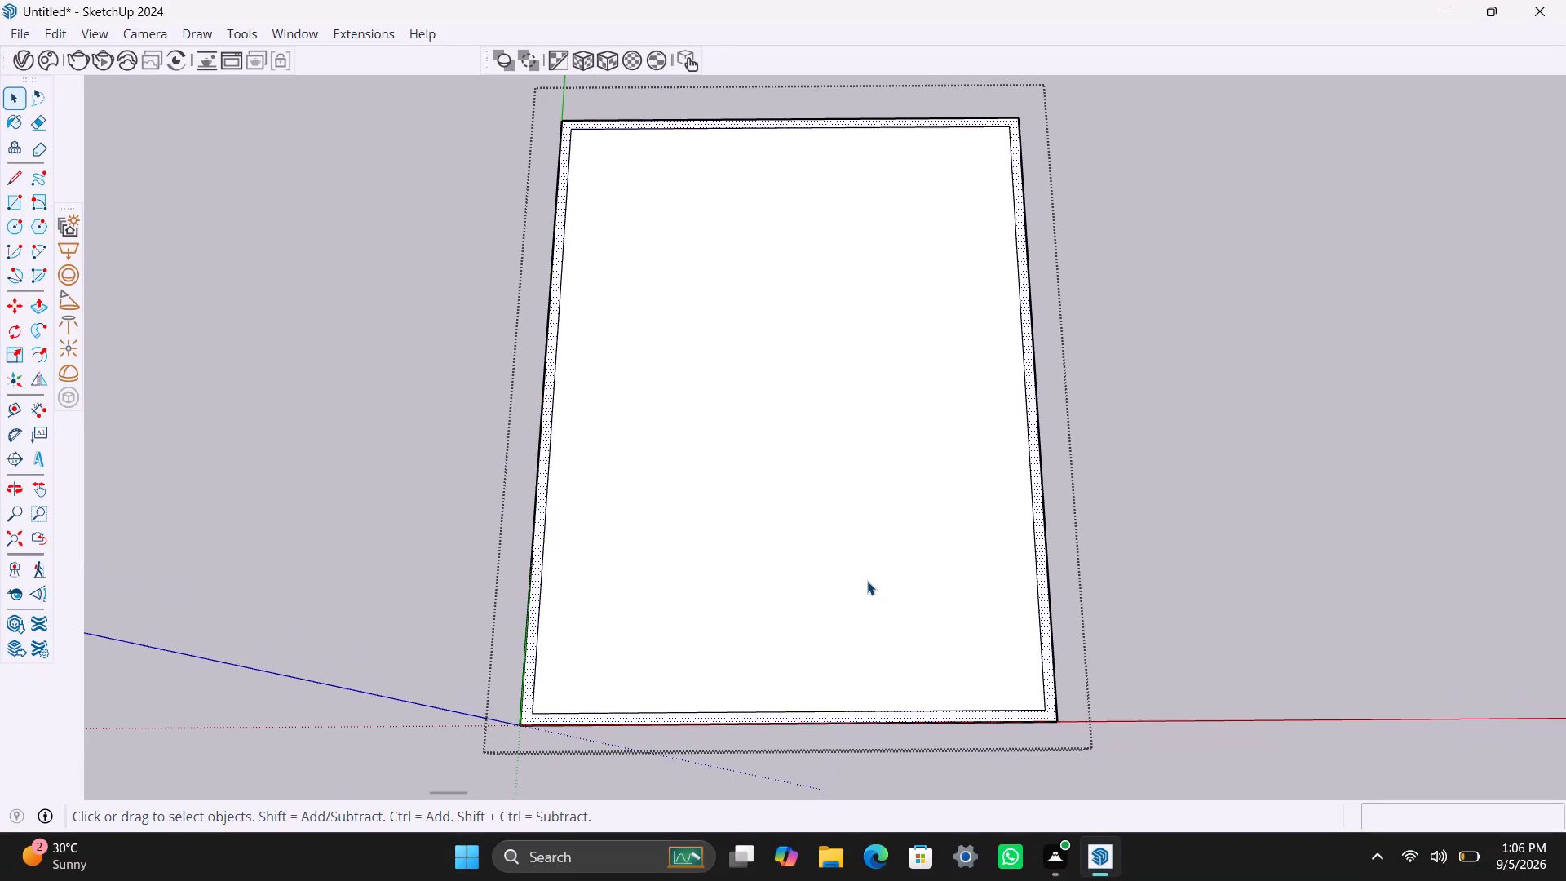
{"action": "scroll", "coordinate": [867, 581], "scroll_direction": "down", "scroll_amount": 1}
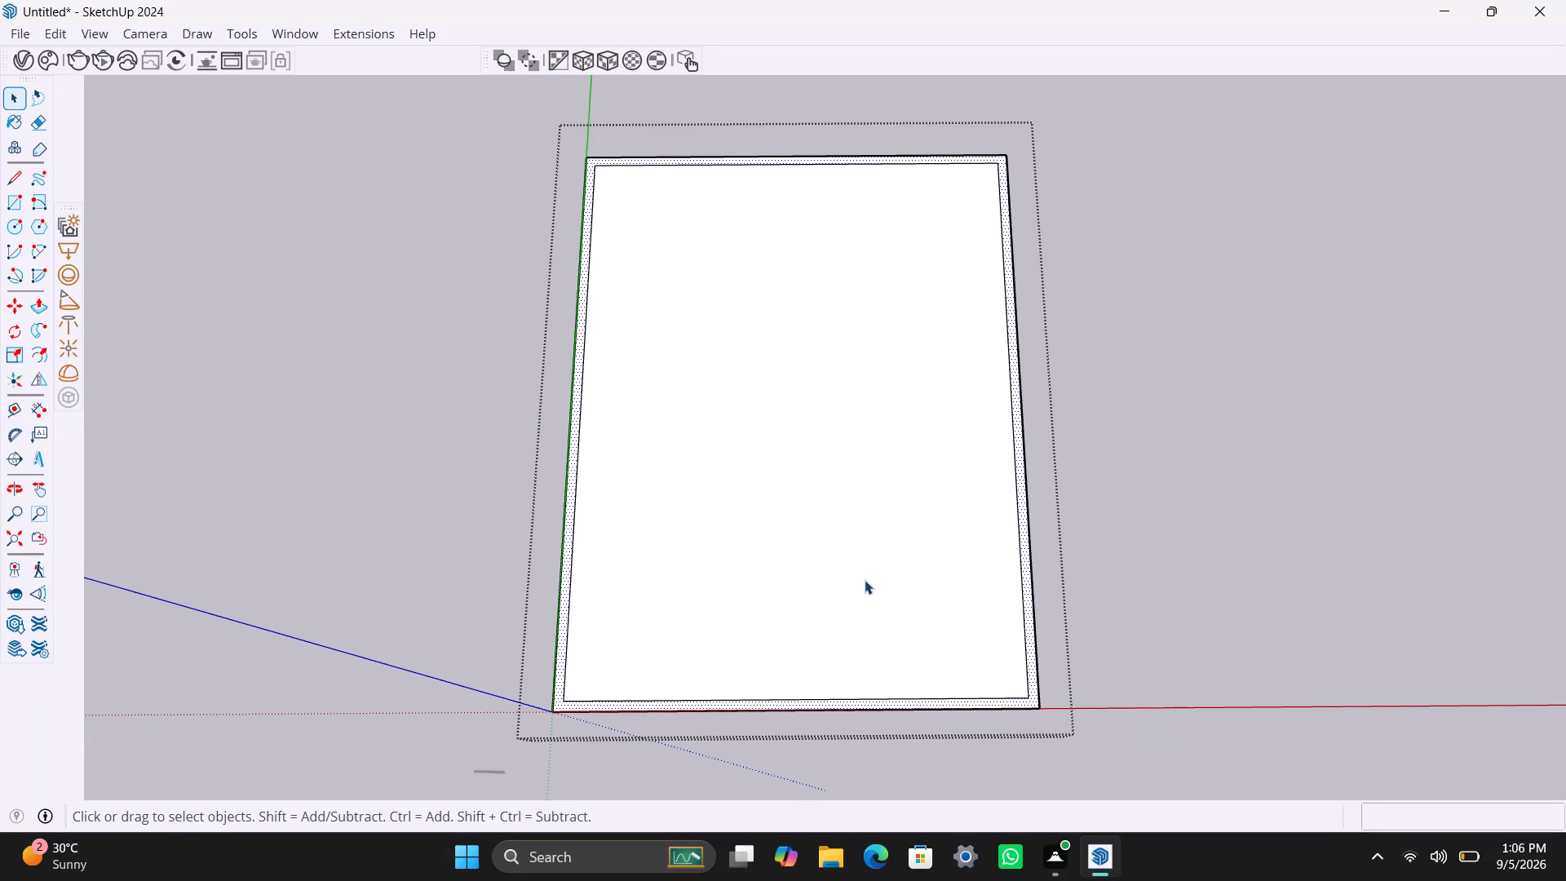
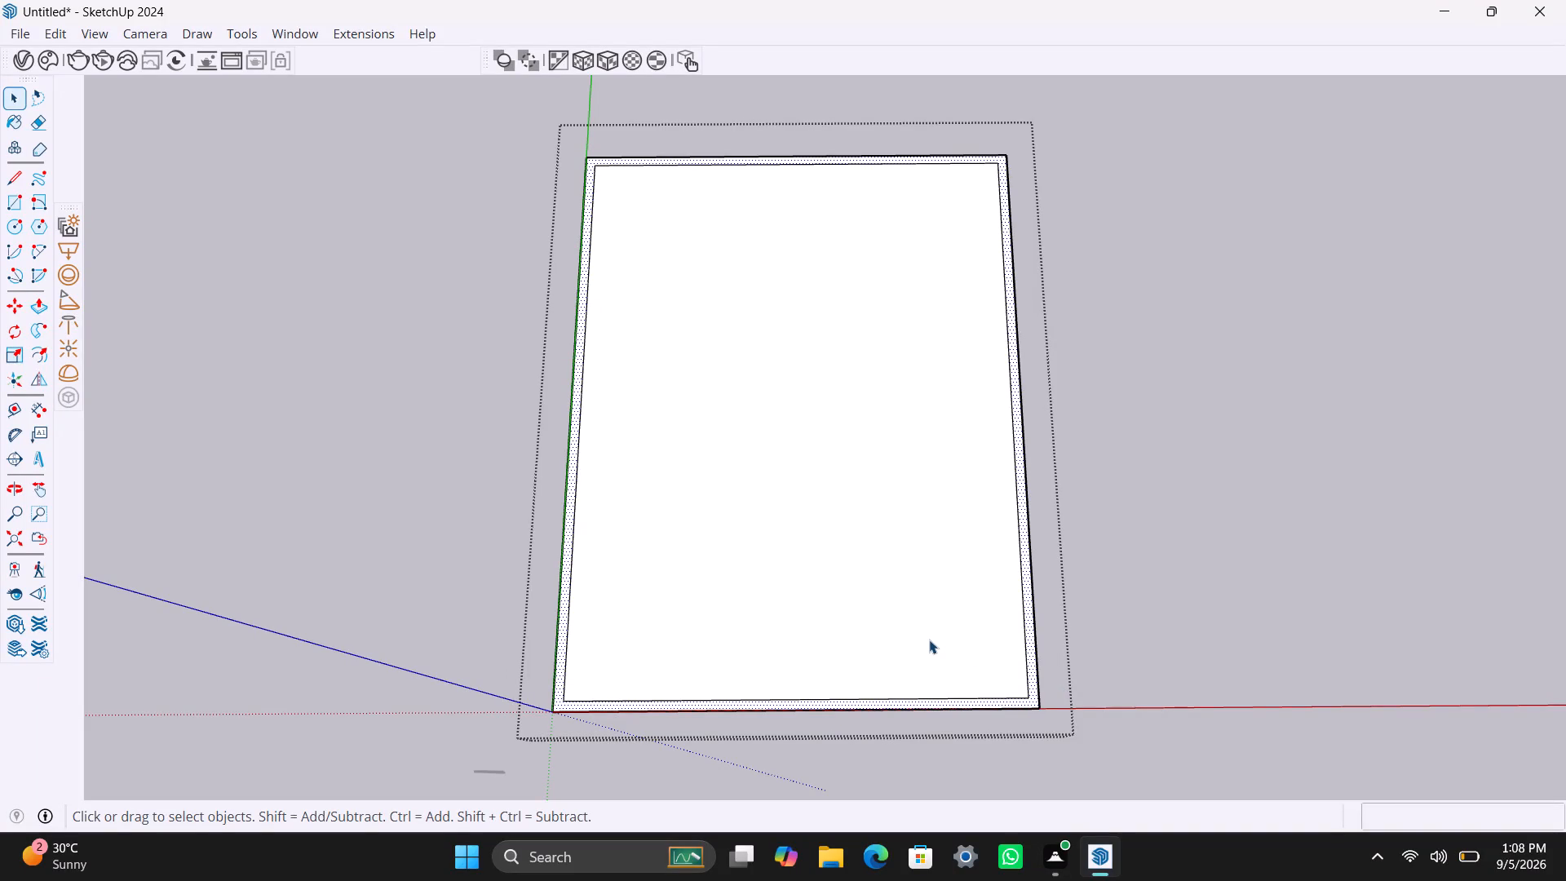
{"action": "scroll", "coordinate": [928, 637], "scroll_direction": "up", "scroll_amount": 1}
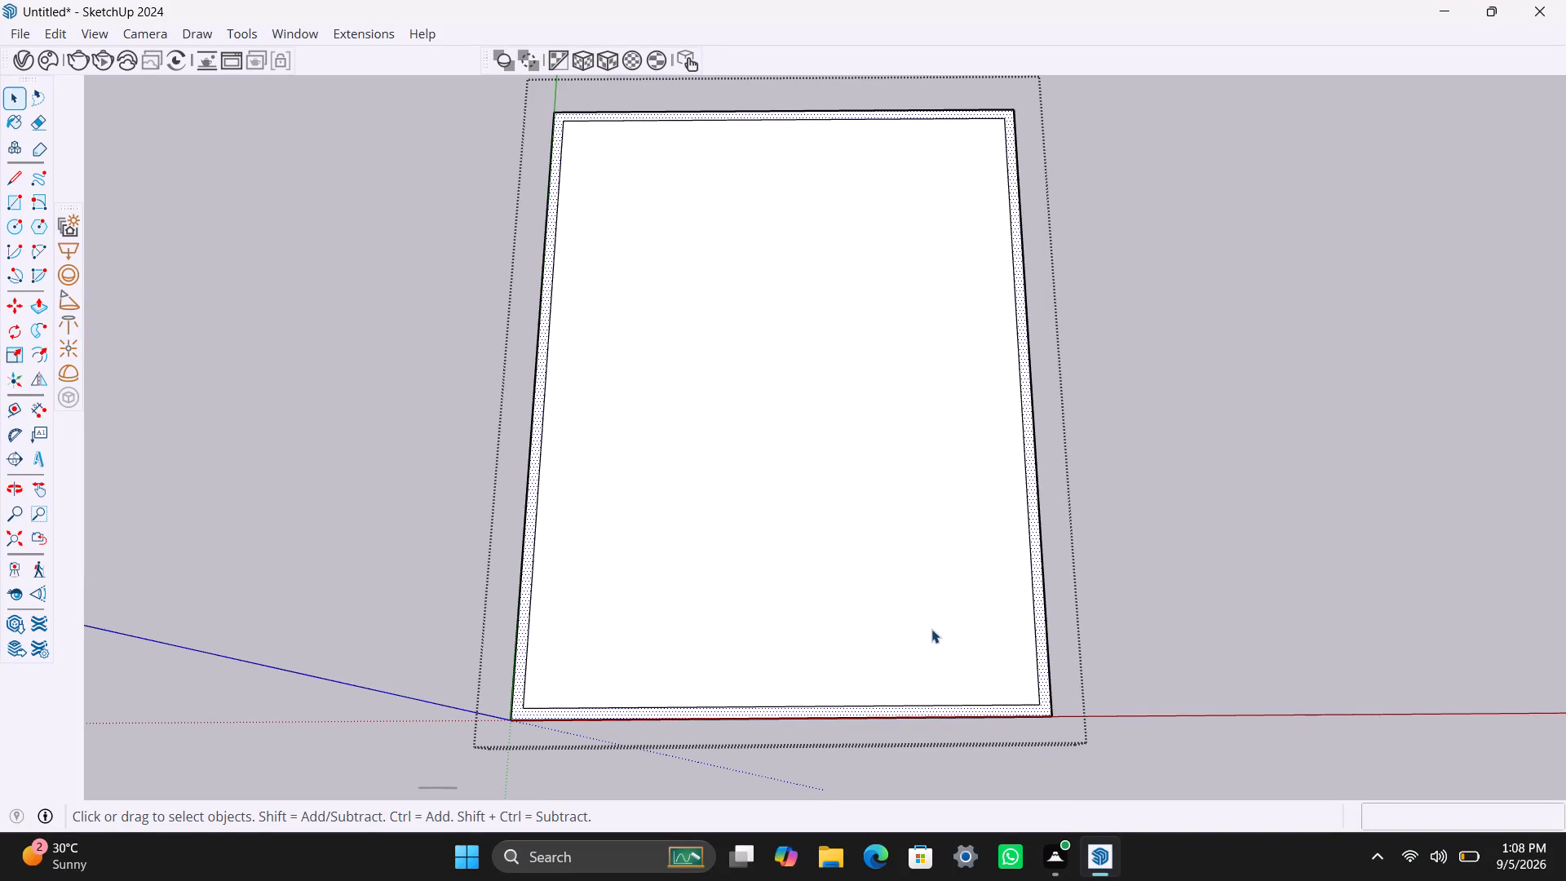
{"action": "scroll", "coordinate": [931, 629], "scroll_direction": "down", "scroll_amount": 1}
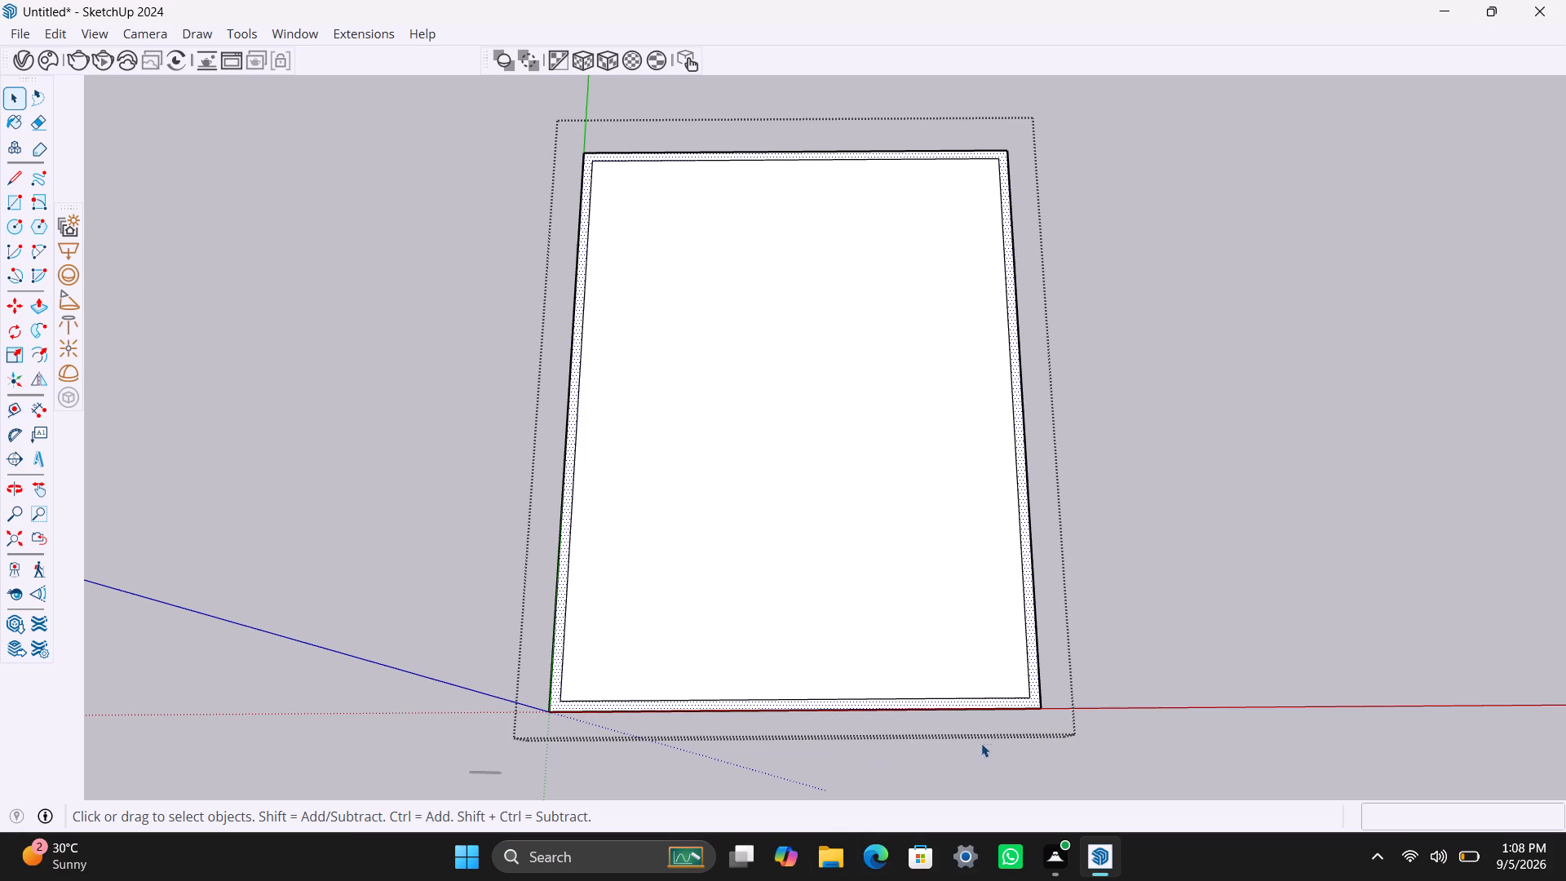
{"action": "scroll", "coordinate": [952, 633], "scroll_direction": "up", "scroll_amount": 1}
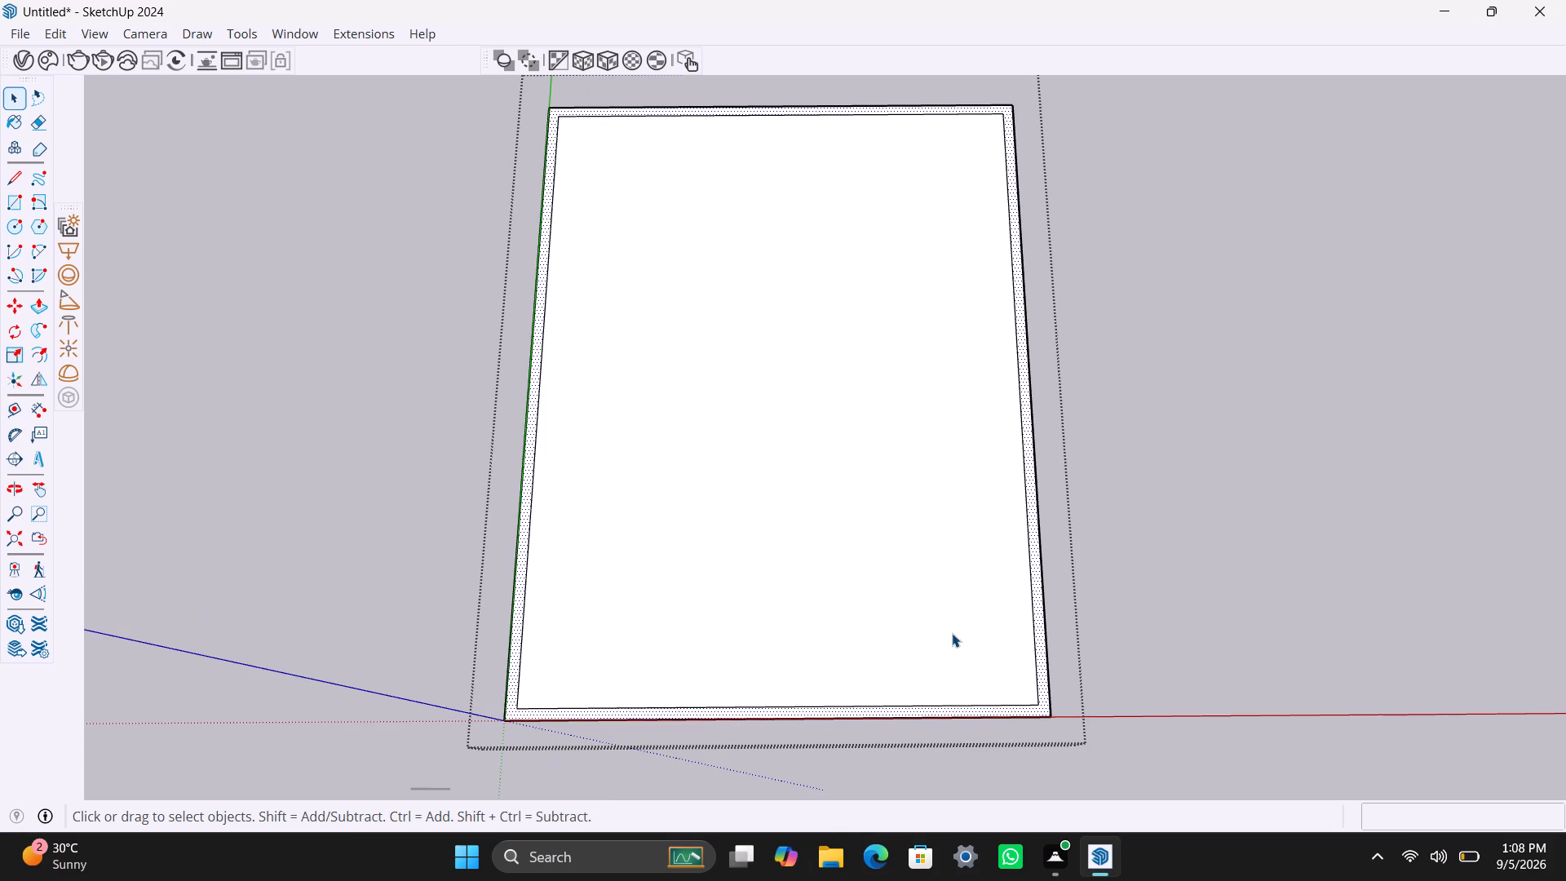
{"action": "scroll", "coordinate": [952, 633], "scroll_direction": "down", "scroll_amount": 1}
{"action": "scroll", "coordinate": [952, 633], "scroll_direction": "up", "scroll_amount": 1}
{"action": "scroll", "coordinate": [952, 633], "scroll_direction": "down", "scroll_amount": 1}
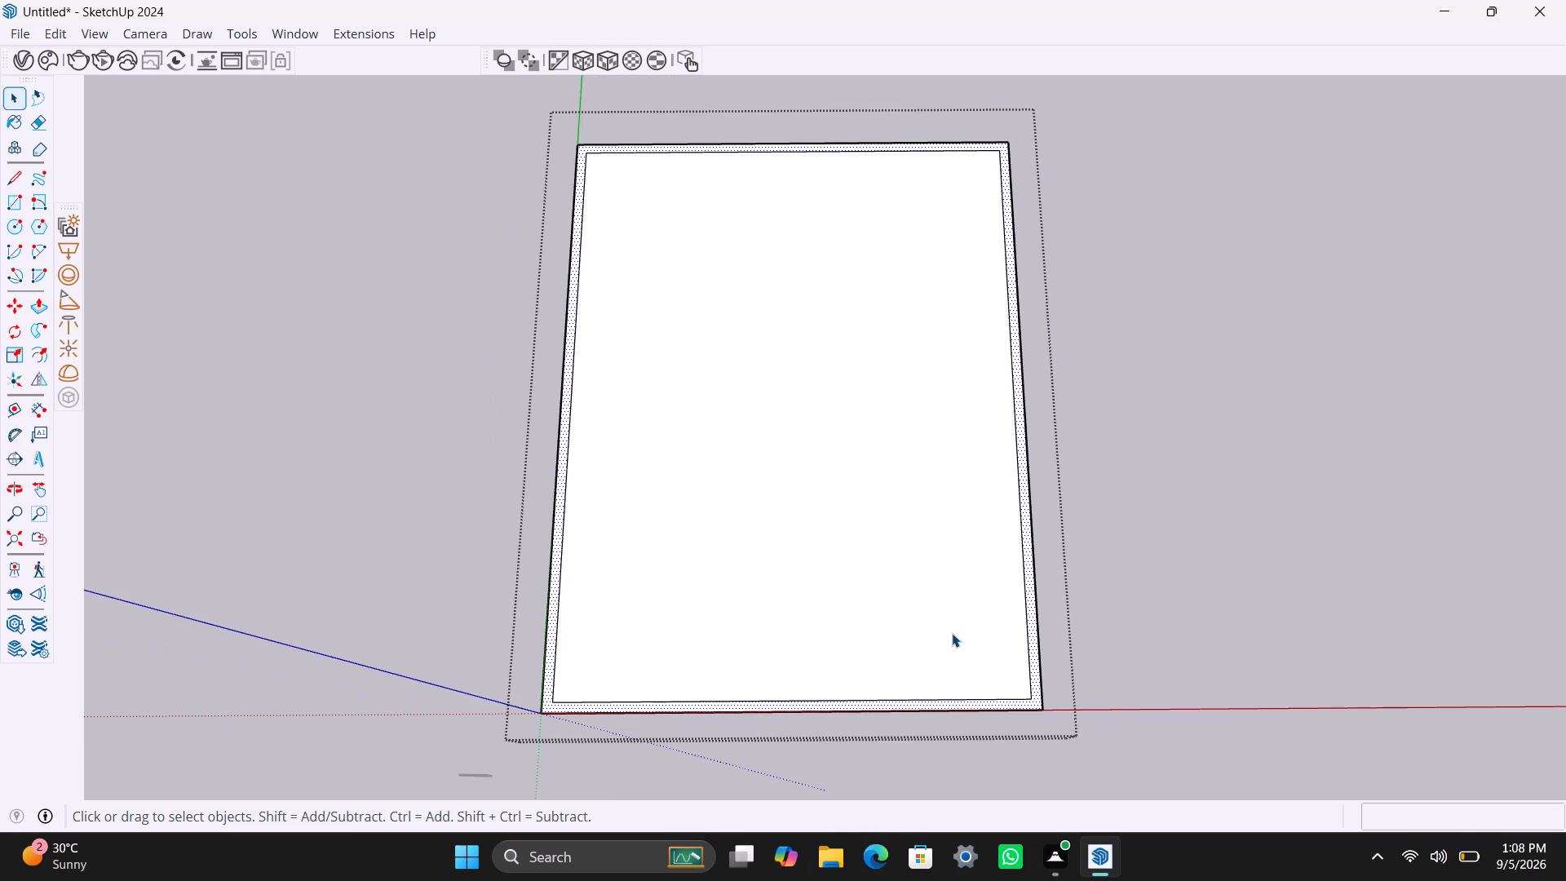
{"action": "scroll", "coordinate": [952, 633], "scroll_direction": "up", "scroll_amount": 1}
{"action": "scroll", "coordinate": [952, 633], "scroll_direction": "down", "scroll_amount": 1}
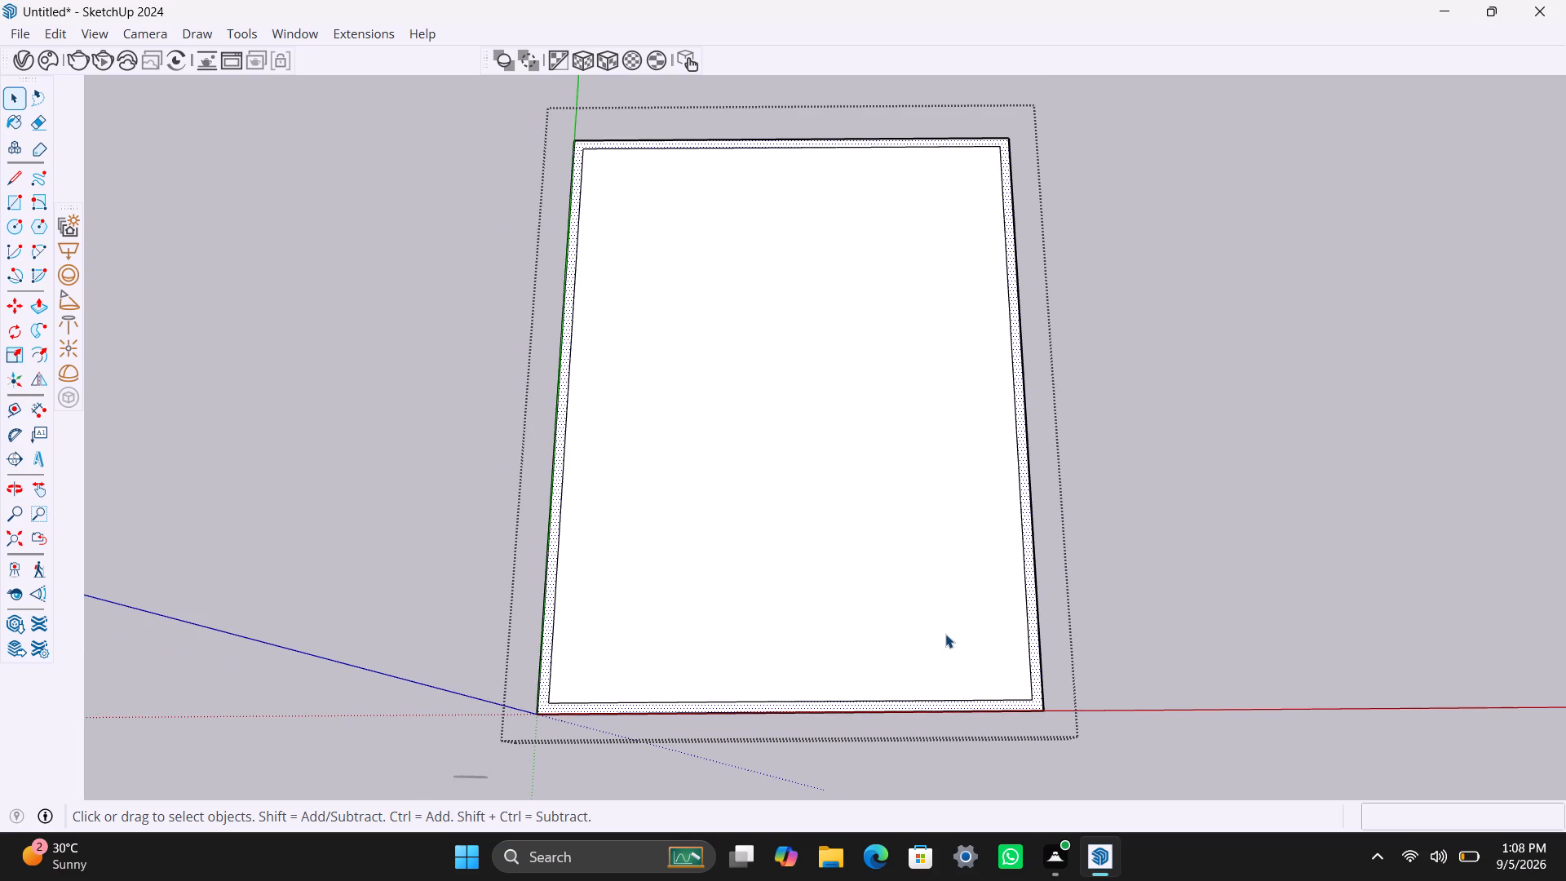
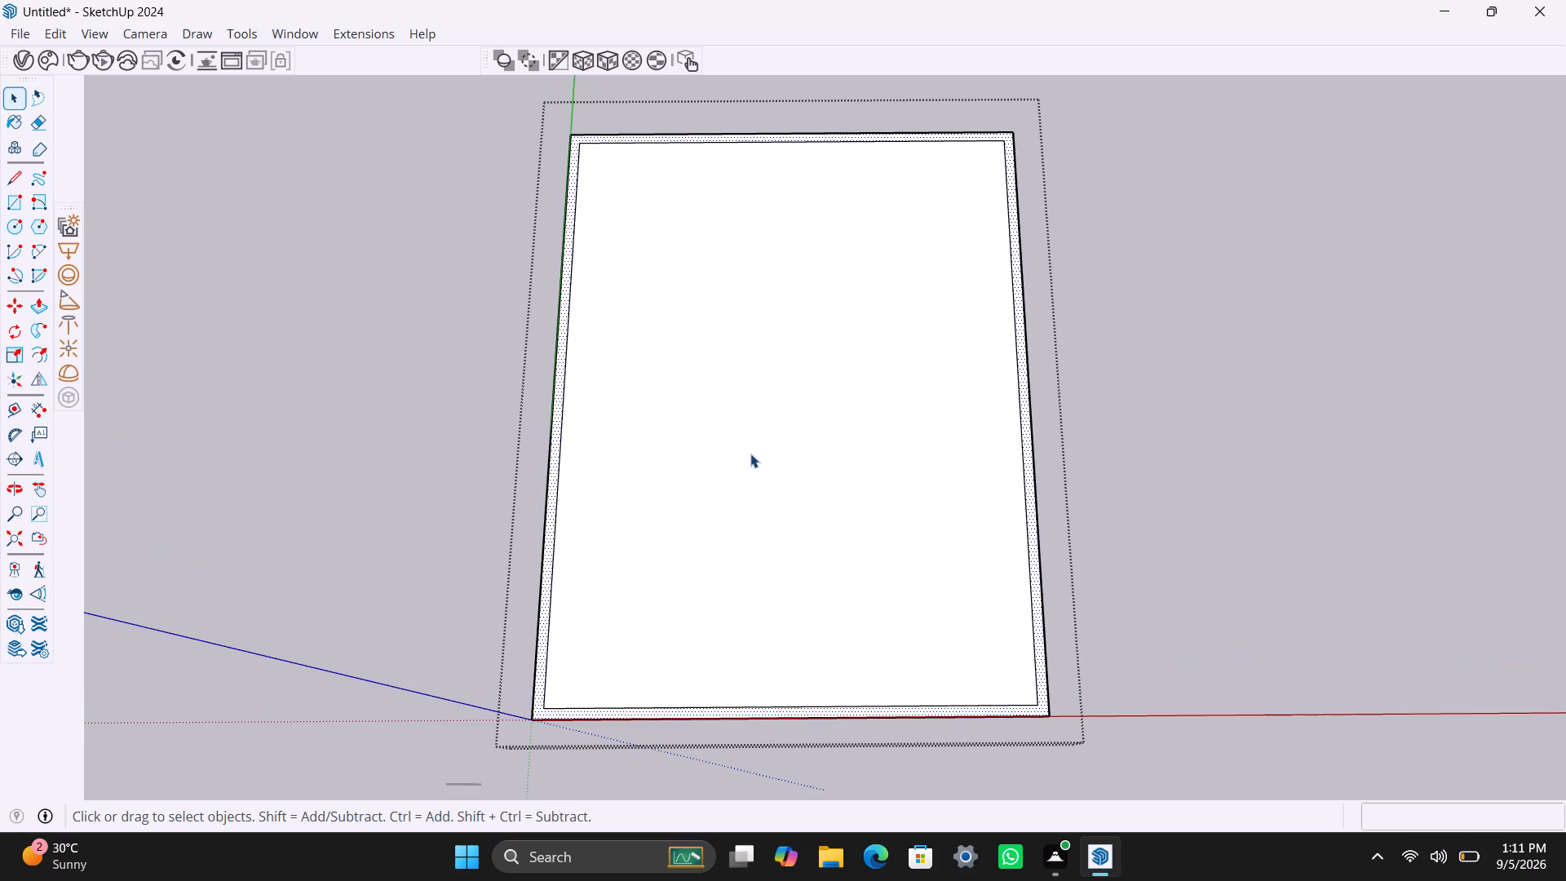
Push/Pull the outer wall outline face up 11' to raise the perimeter walls around the floor.
{"action": "scroll", "coordinate": [751, 454], "scroll_direction": "down", "scroll_amount": 1}
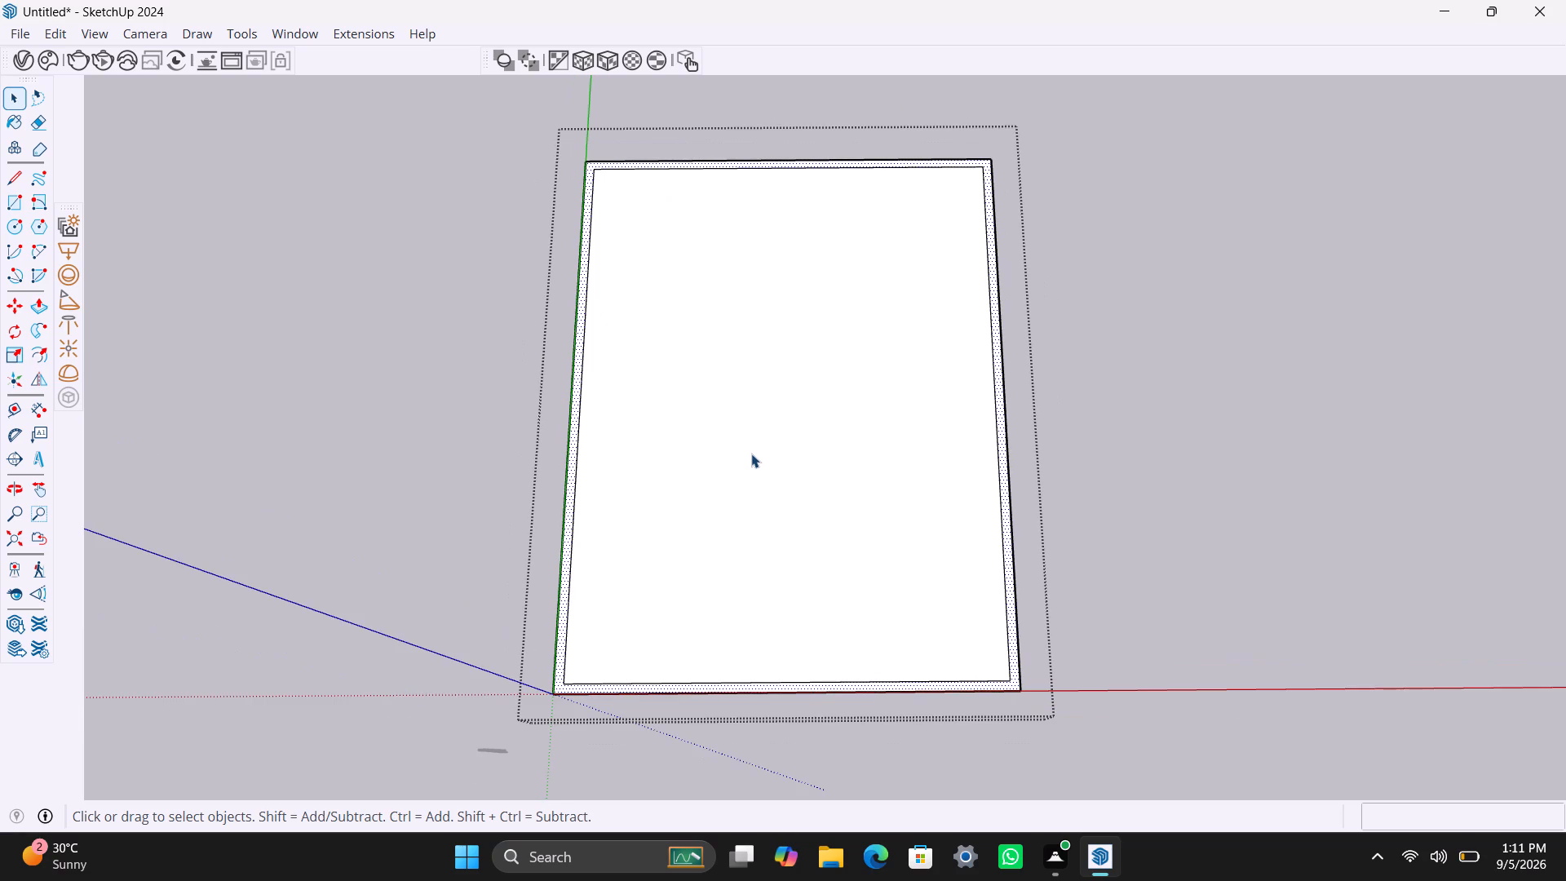
{"action": "scroll", "coordinate": [751, 454], "scroll_direction": "up", "scroll_amount": 1}
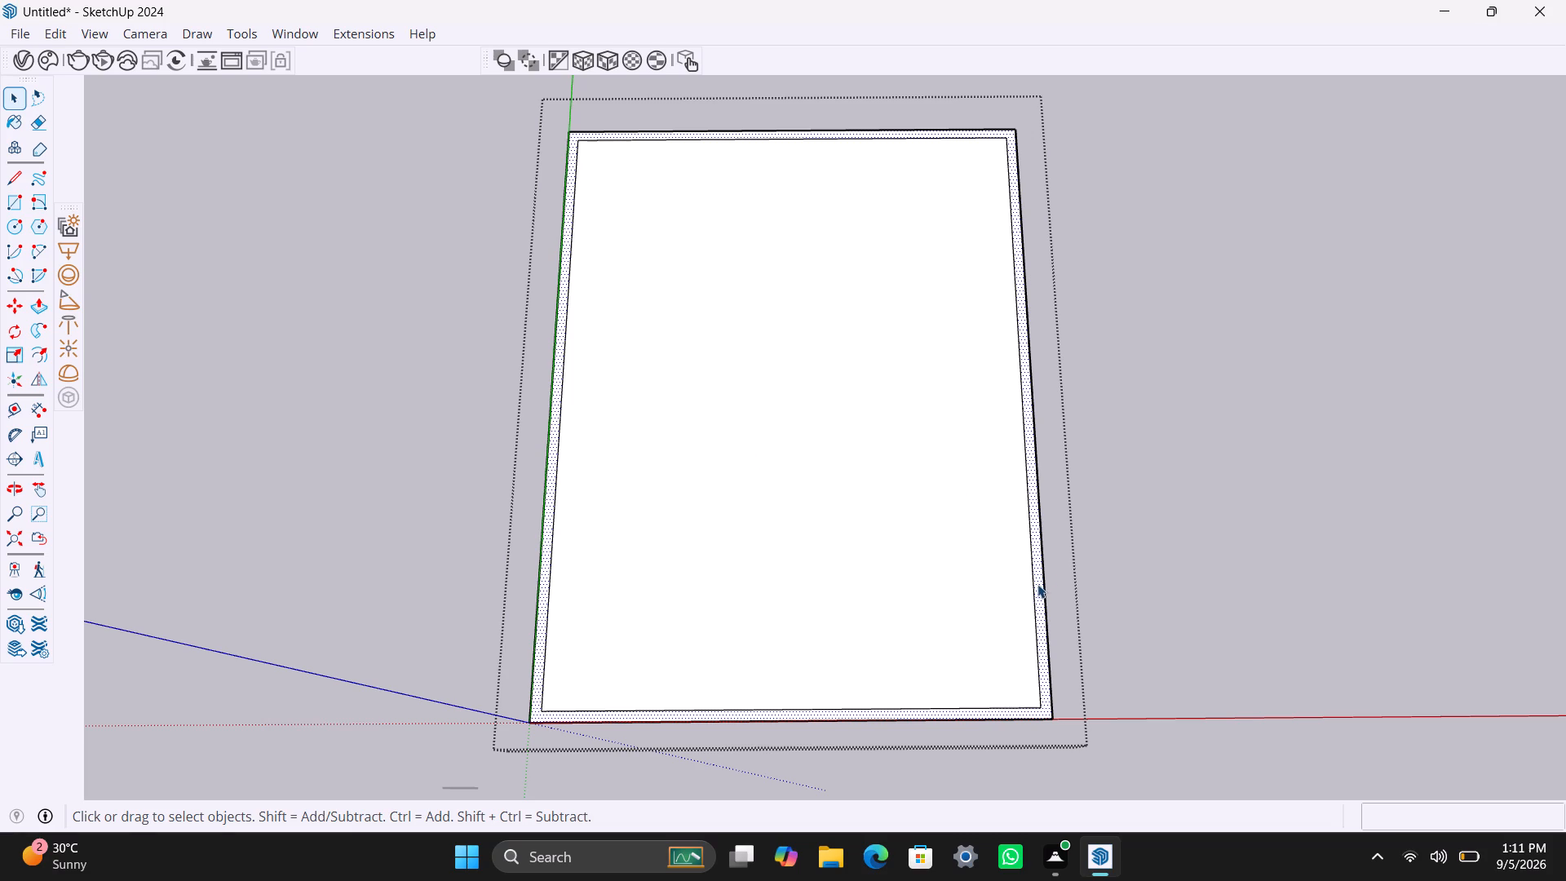
{"action": "key", "text": "p"}
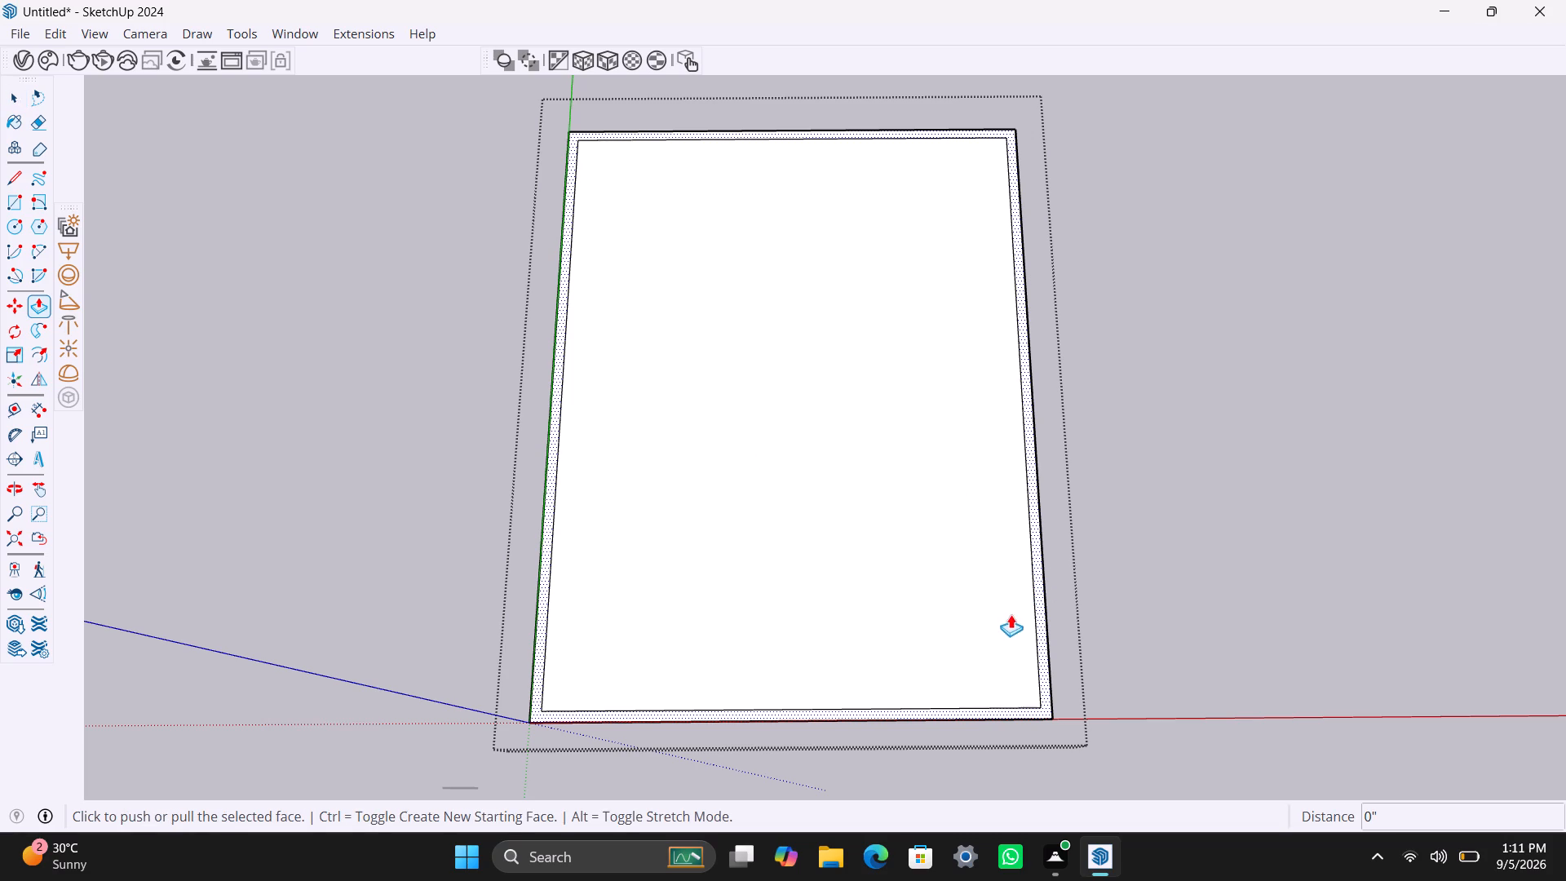
{"action": "left_click", "coordinate": [1035, 692]}
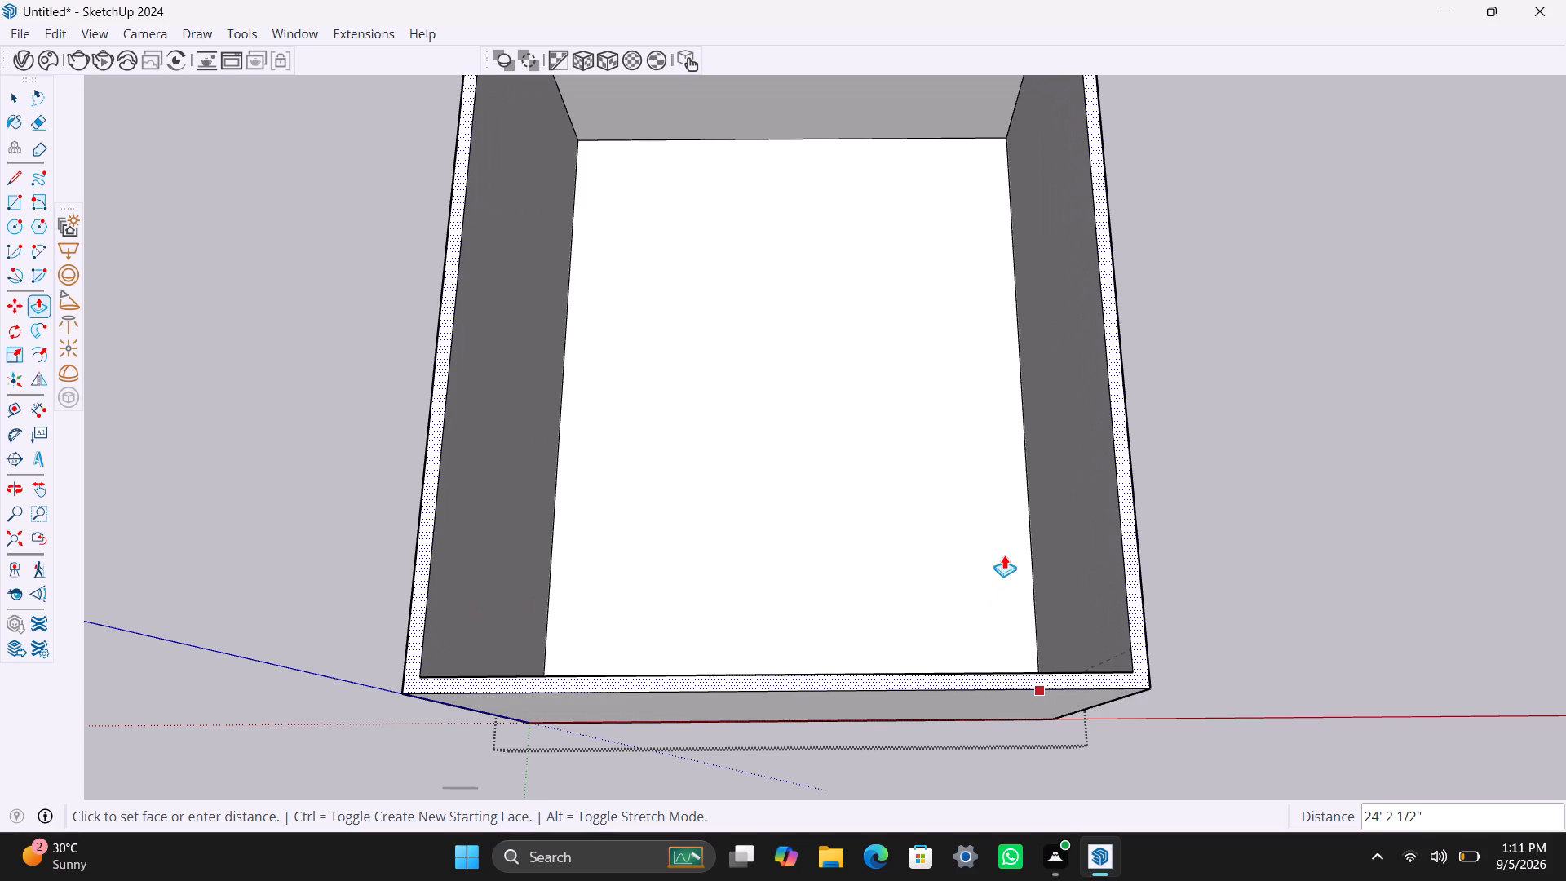
{"action": "type", "text": "11'"}
{"action": "key", "text": "Return"}
{"action": "scroll", "coordinate": [1135, 542], "scroll_direction": "down", "scroll_amount": 3}
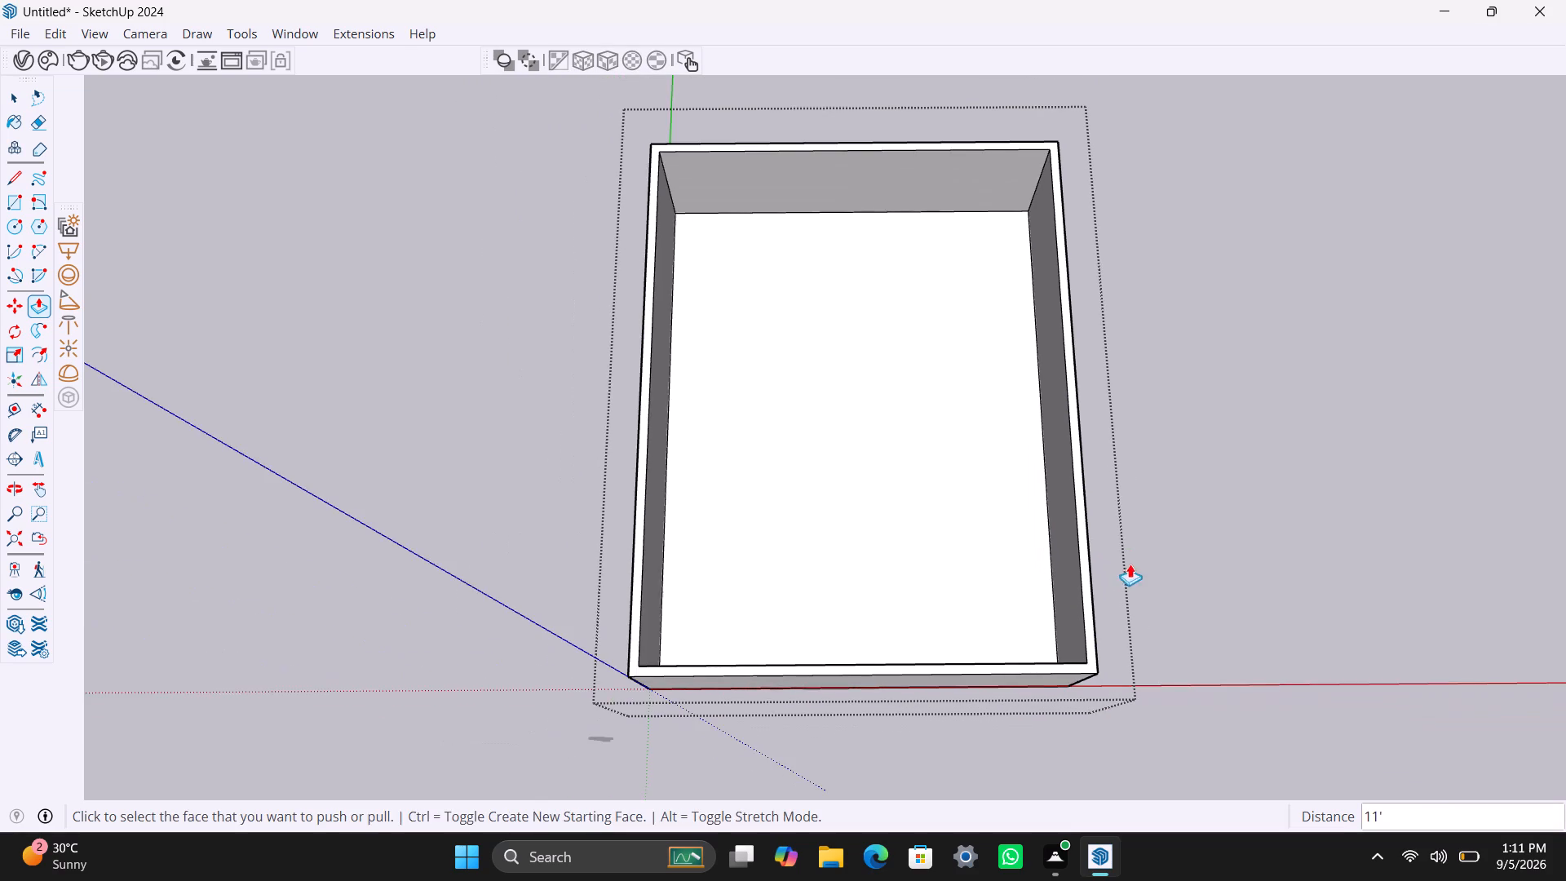
{"action": "middle_click_drag", "start_coordinate": [1143, 553], "coordinate": [708, 455]}
{"action": "scroll", "coordinate": [1143, 551], "scroll_direction": "down", "scroll_amount": 1}
{"action": "scroll", "coordinate": [926, 413], "scroll_direction": "up", "scroll_amount": 3}
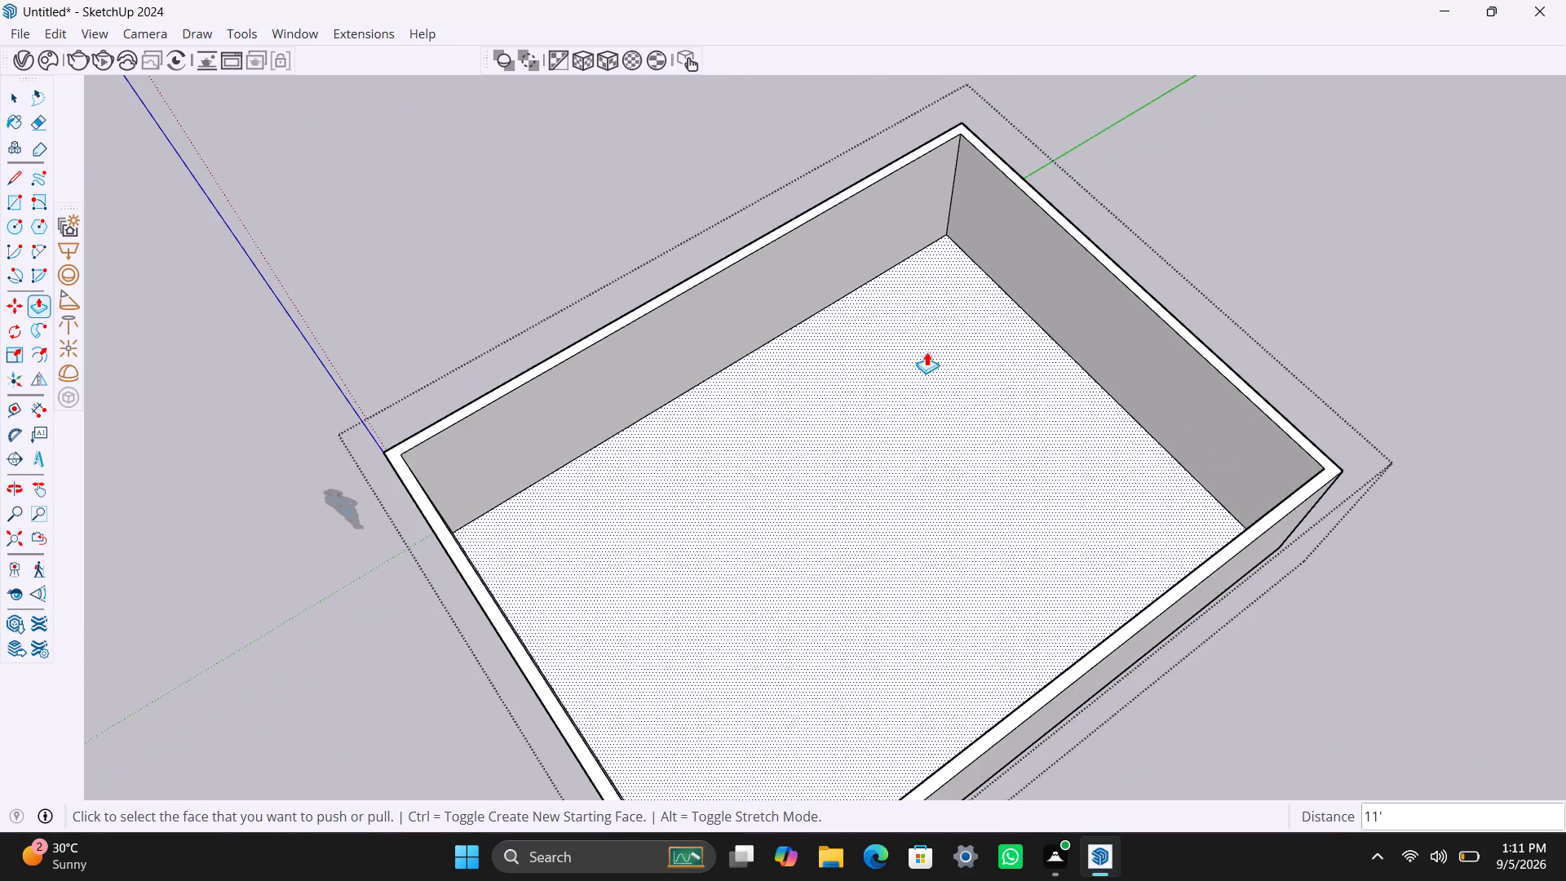
{"action": "middle_click_drag", "start_coordinate": [1006, 441], "coordinate": [849, 462]}
{"action": "key", "text": "Escape"}
{"action": "key", "text": "Escape"}
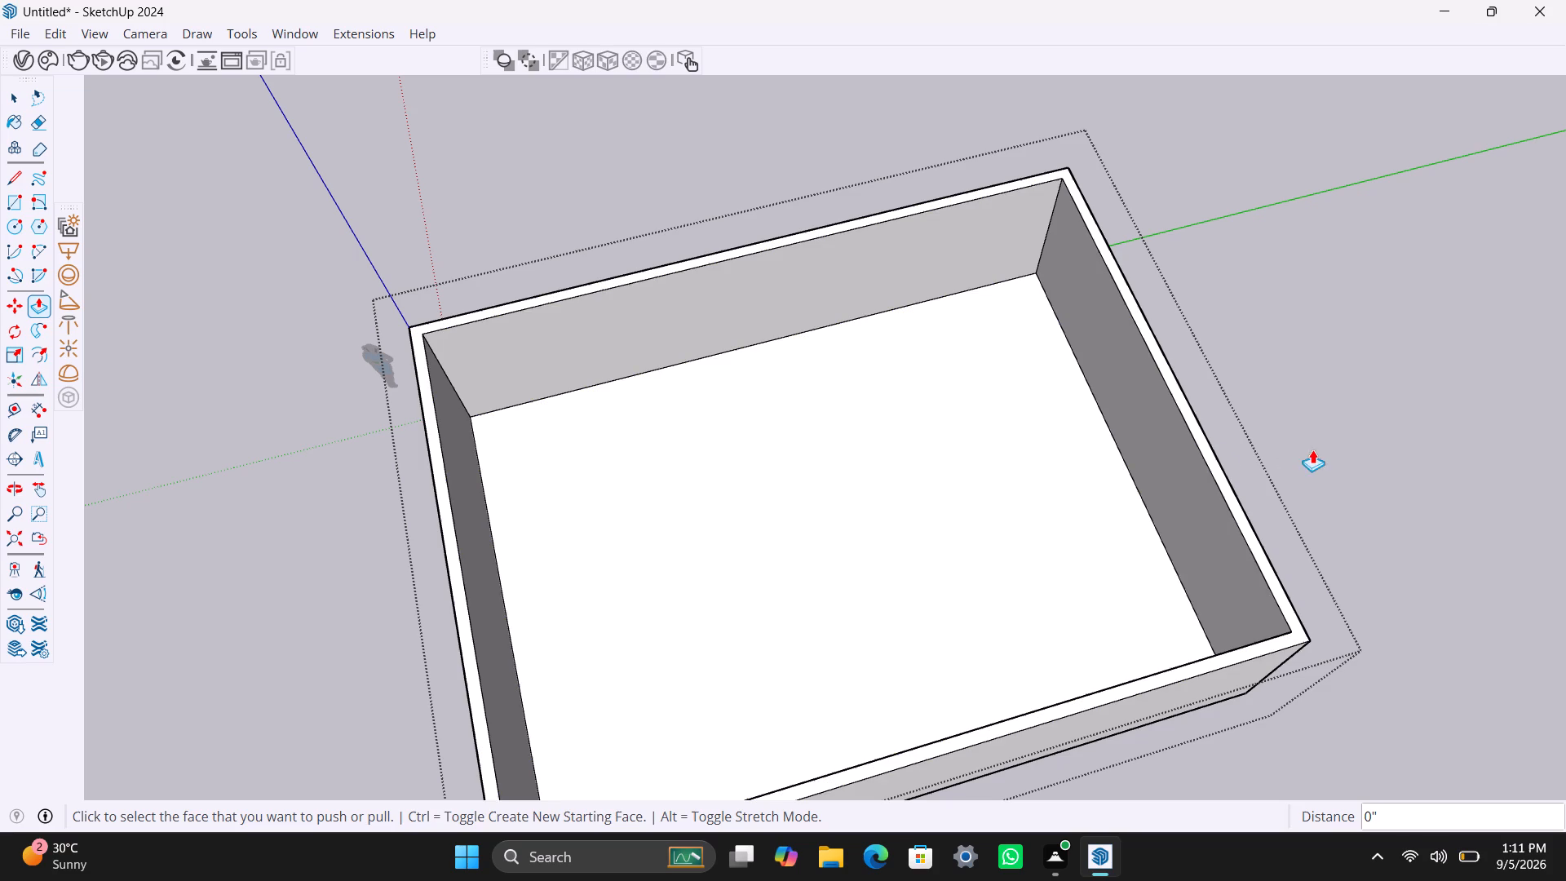
{"action": "key", "text": "Escape"}
{"action": "key", "text": "space"}
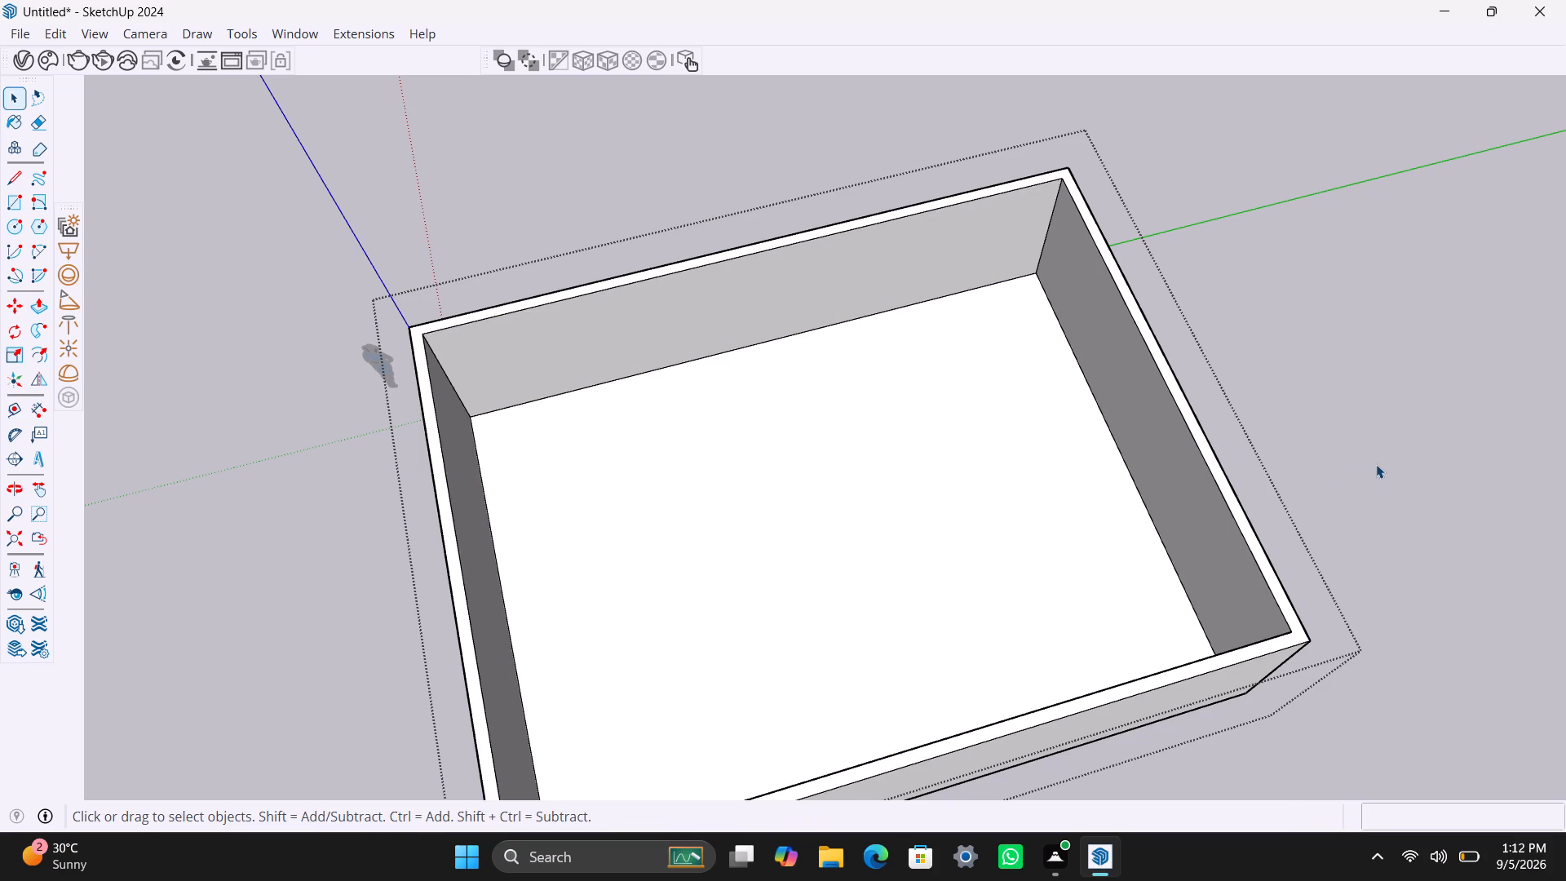
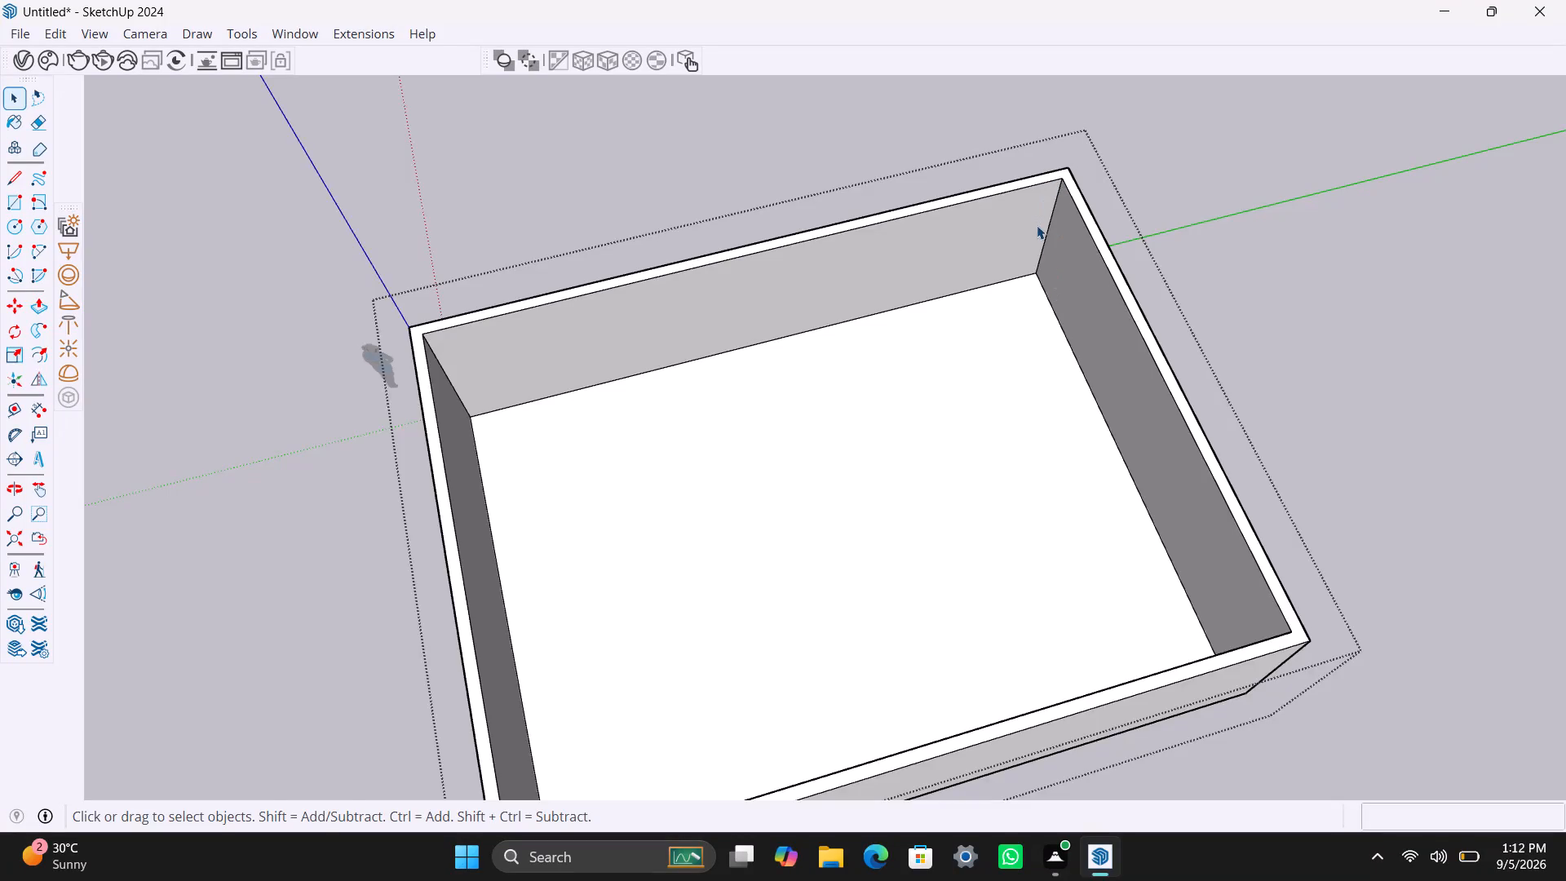
Copy the vertical inner corner edge, where the back wall meets the side wall nearest the solid green axis, 12' along the back wall.
{"action": "scroll", "coordinate": [1056, 268], "scroll_direction": "up", "scroll_amount": 1}
{"action": "middle_click_drag", "start_coordinate": [970, 396], "coordinate": [847, 250]}
{"action": "scroll", "coordinate": [1068, 348], "scroll_direction": "up", "scroll_amount": 1}
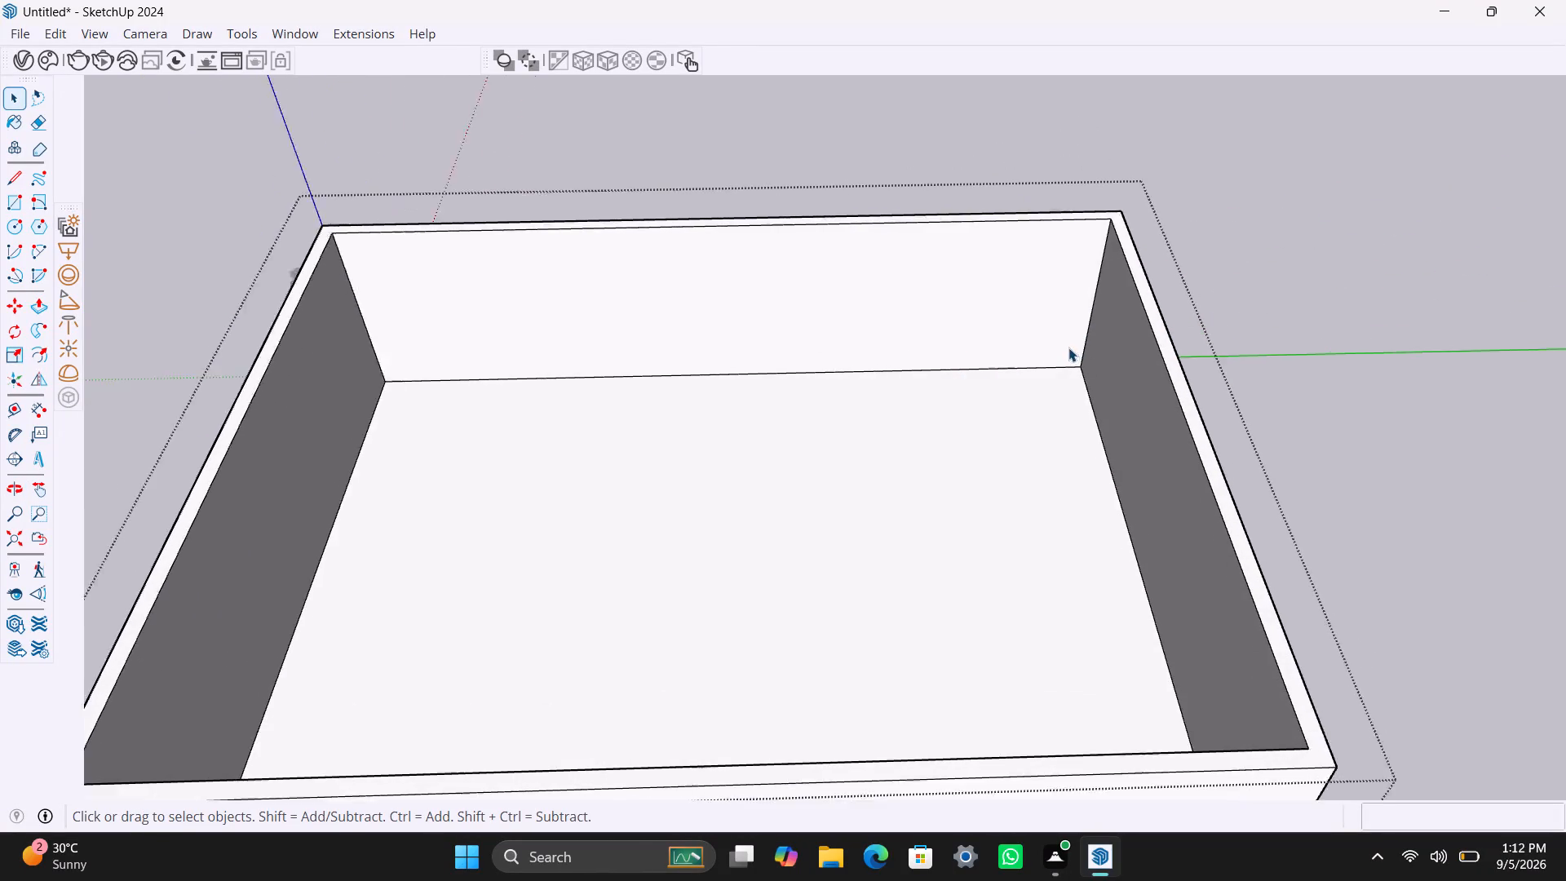
{"action": "scroll", "coordinate": [1068, 348], "scroll_direction": "up", "scroll_amount": 3}
{"action": "left_click", "coordinate": [1098, 307]}
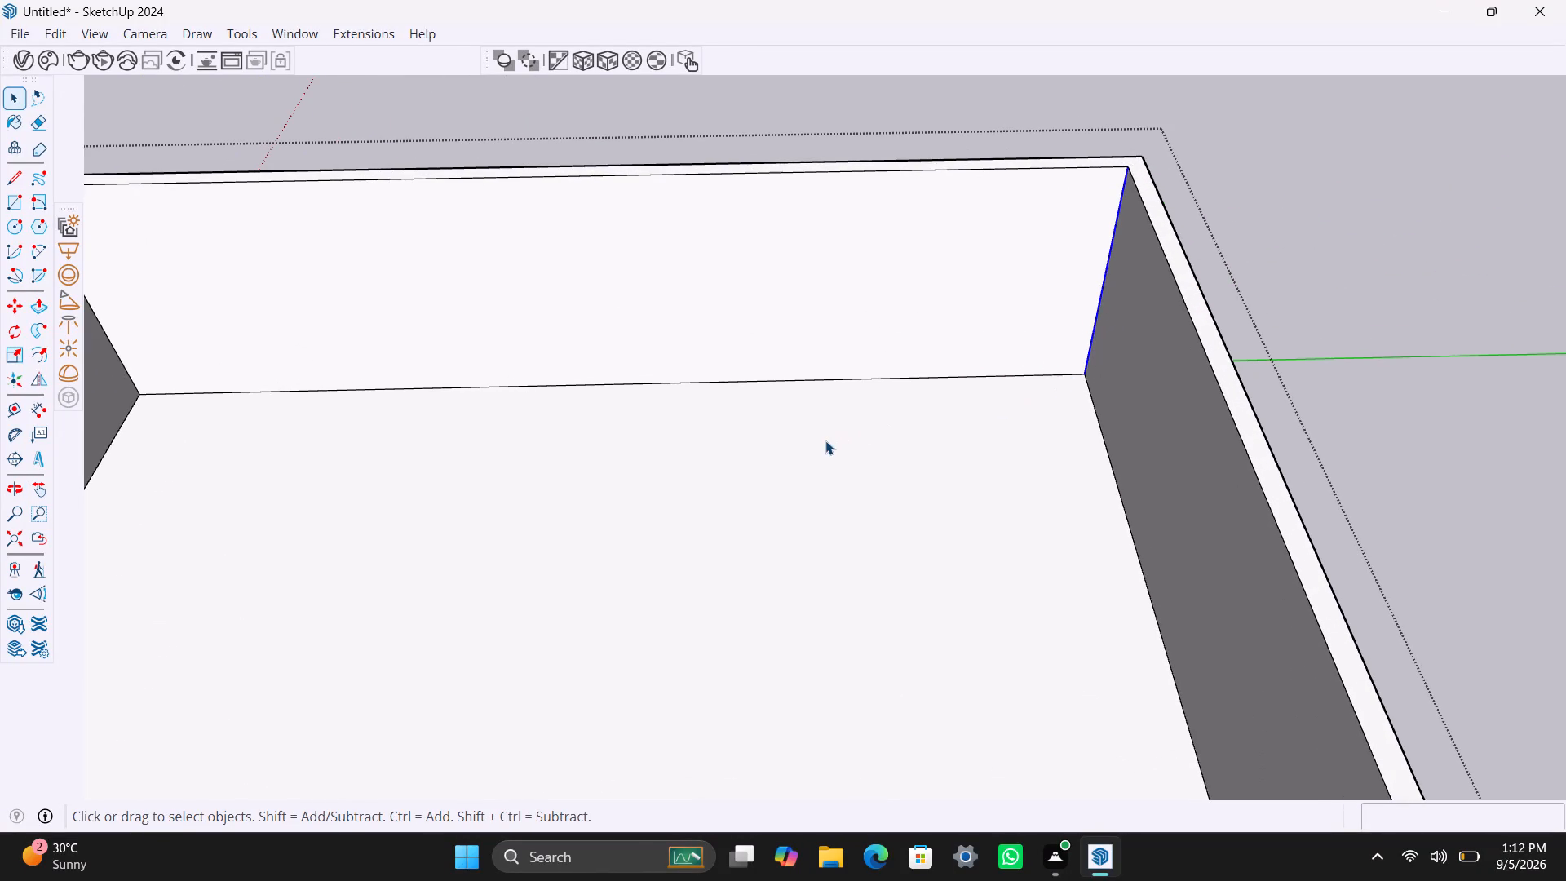
{"action": "scroll", "coordinate": [817, 441], "scroll_direction": "down", "scroll_amount": 3}
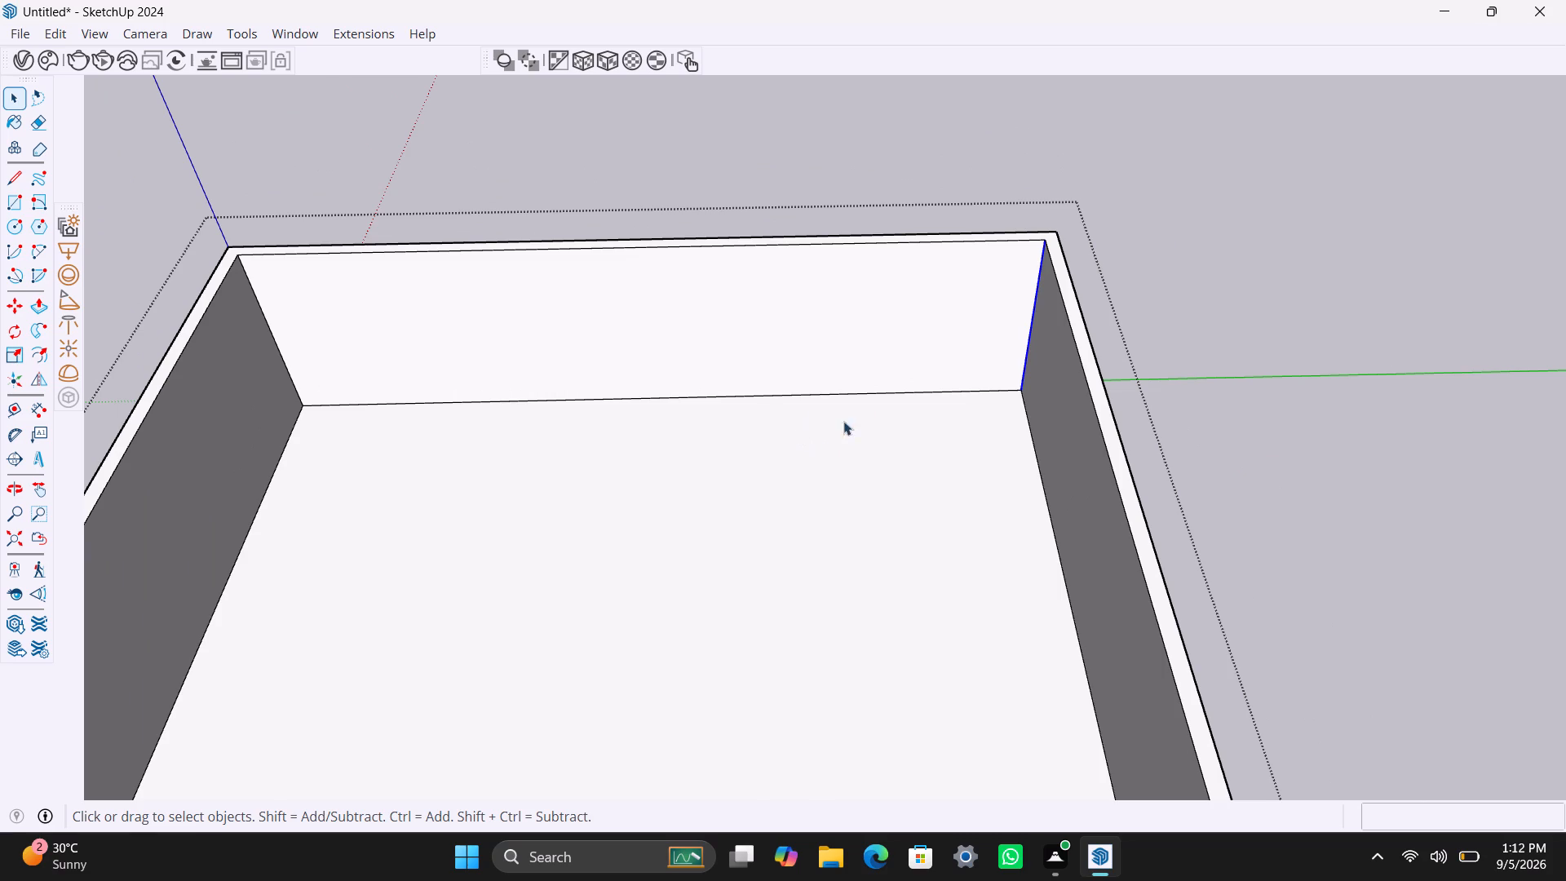
{"action": "scroll", "coordinate": [878, 412], "scroll_direction": "down", "scroll_amount": 2}
{"action": "middle_click_drag", "start_coordinate": [891, 496], "coordinate": [942, 567]}
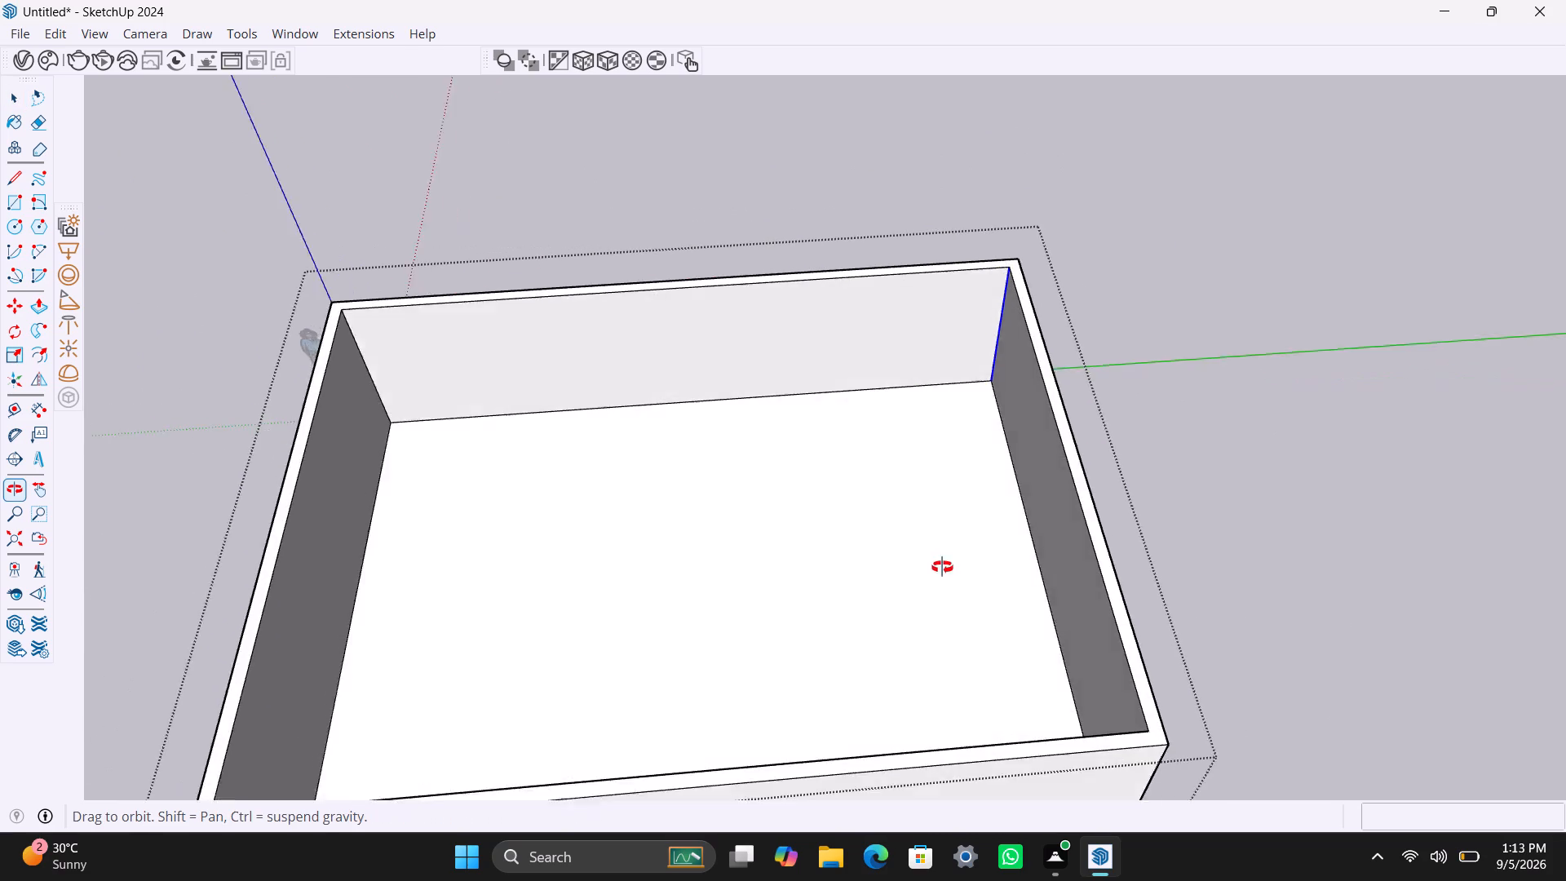
{"action": "middle_click_drag", "start_coordinate": [942, 567], "coordinate": [878, 612]}
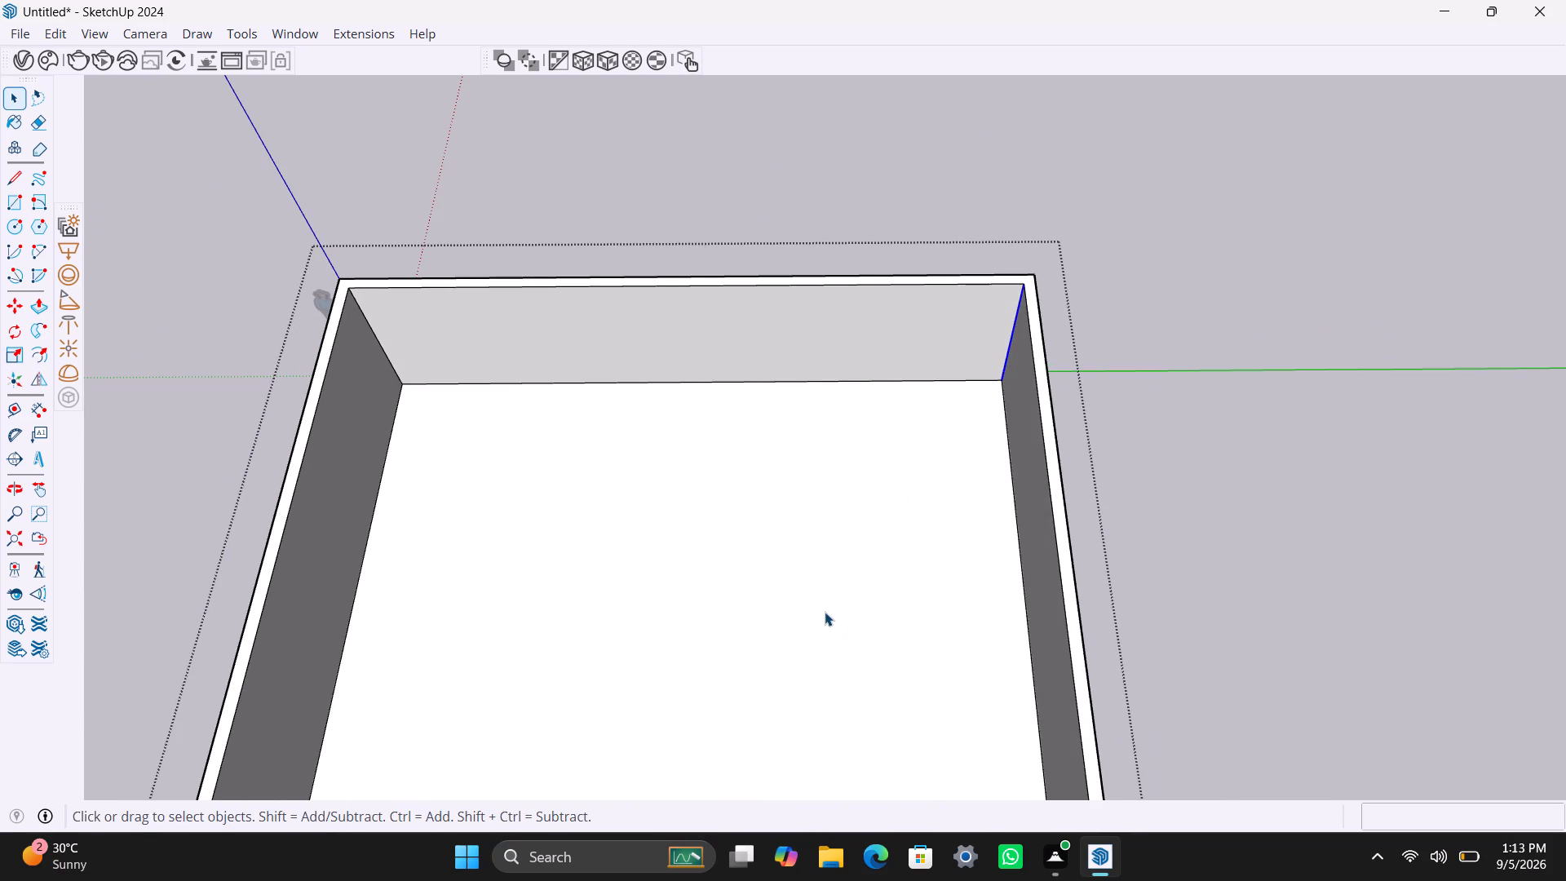
{"action": "scroll", "coordinate": [827, 597], "scroll_direction": "down", "scroll_amount": 2}
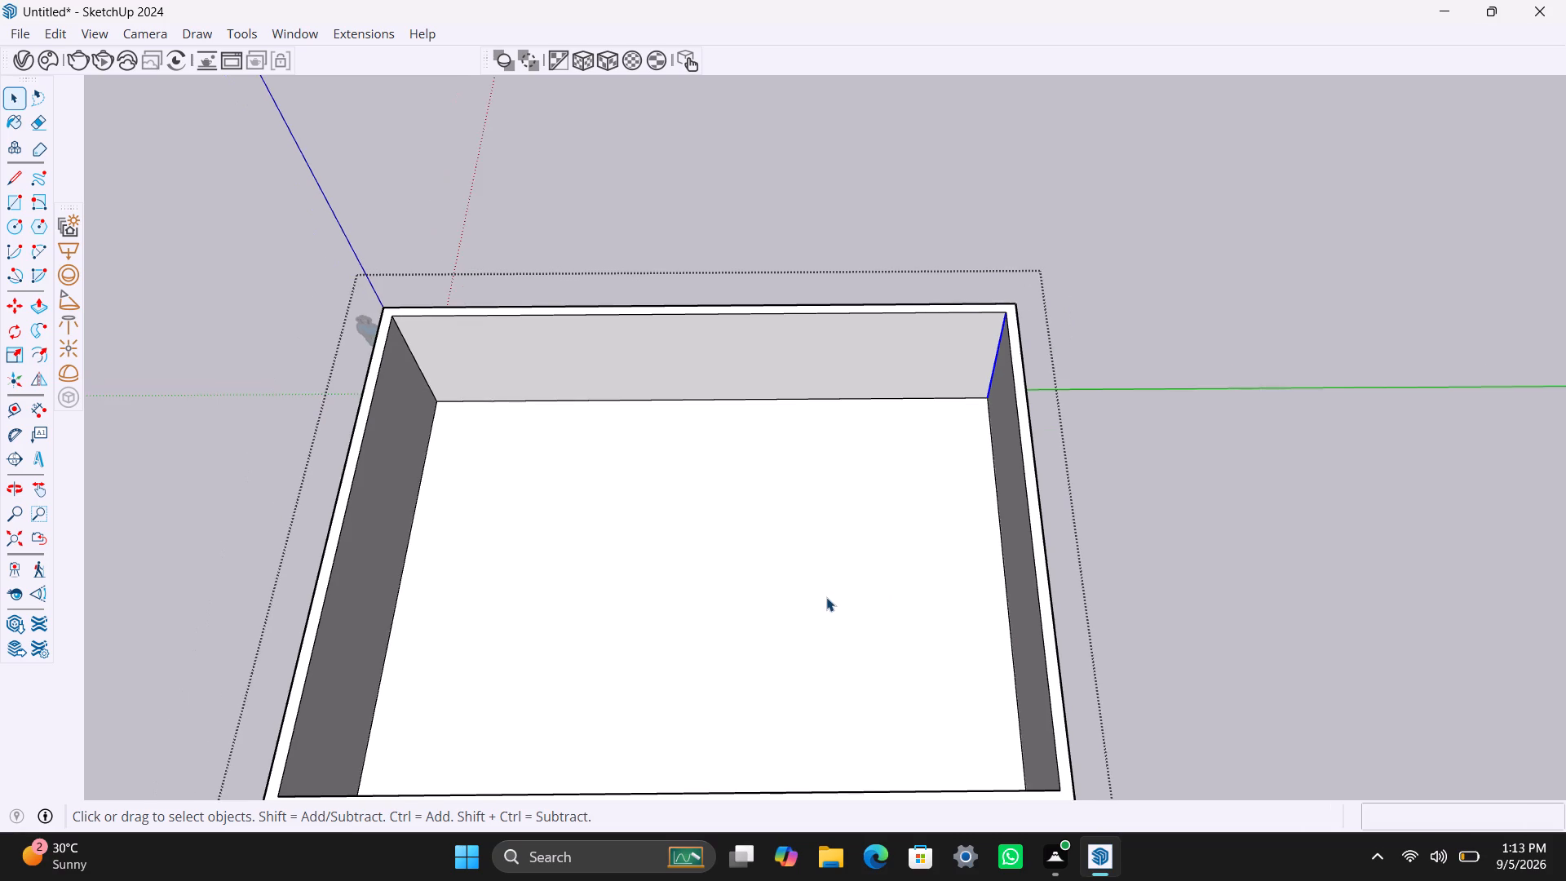
{"action": "scroll", "coordinate": [826, 597], "scroll_direction": "down", "scroll_amount": 1}
{"action": "scroll", "coordinate": [827, 598], "scroll_direction": "up", "scroll_amount": 3}
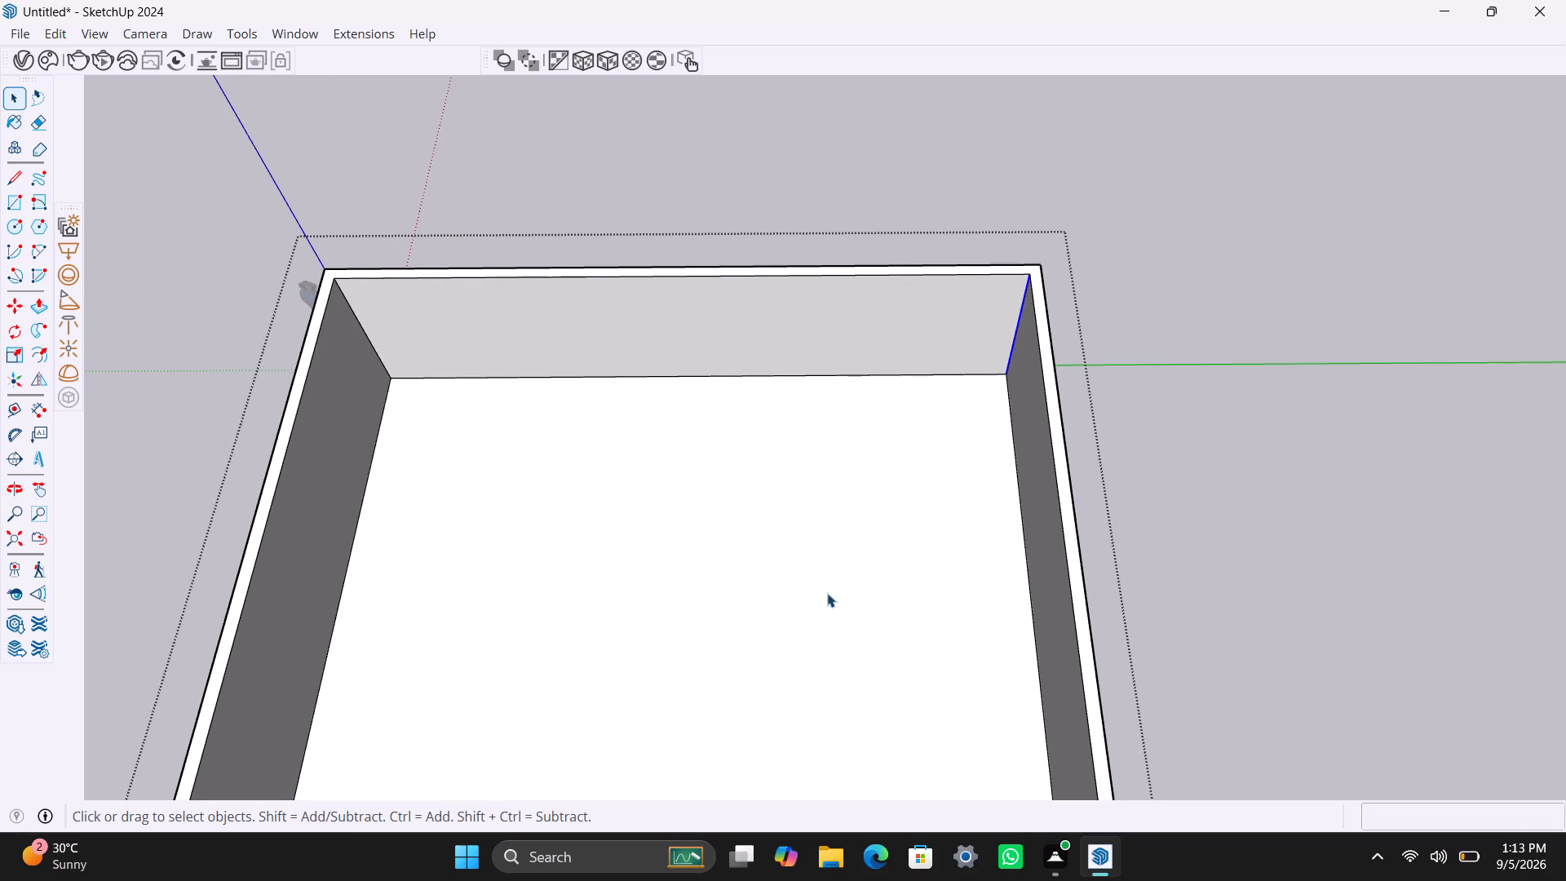
{"action": "scroll", "coordinate": [827, 593], "scroll_direction": "down", "scroll_amount": 5}
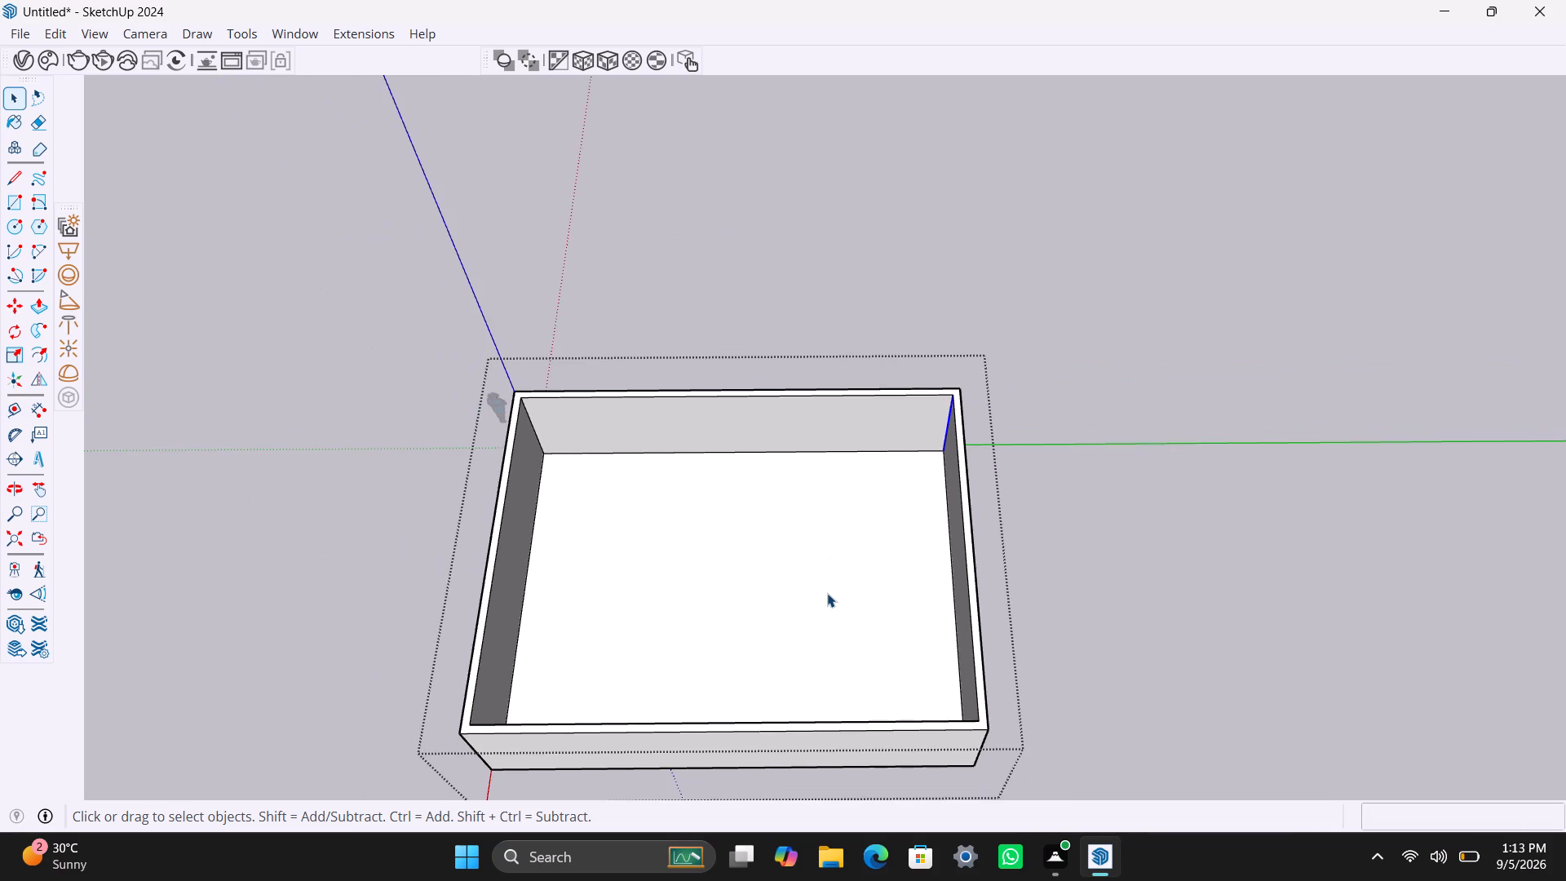
{"action": "scroll", "coordinate": [827, 593], "scroll_direction": "up", "scroll_amount": 5}
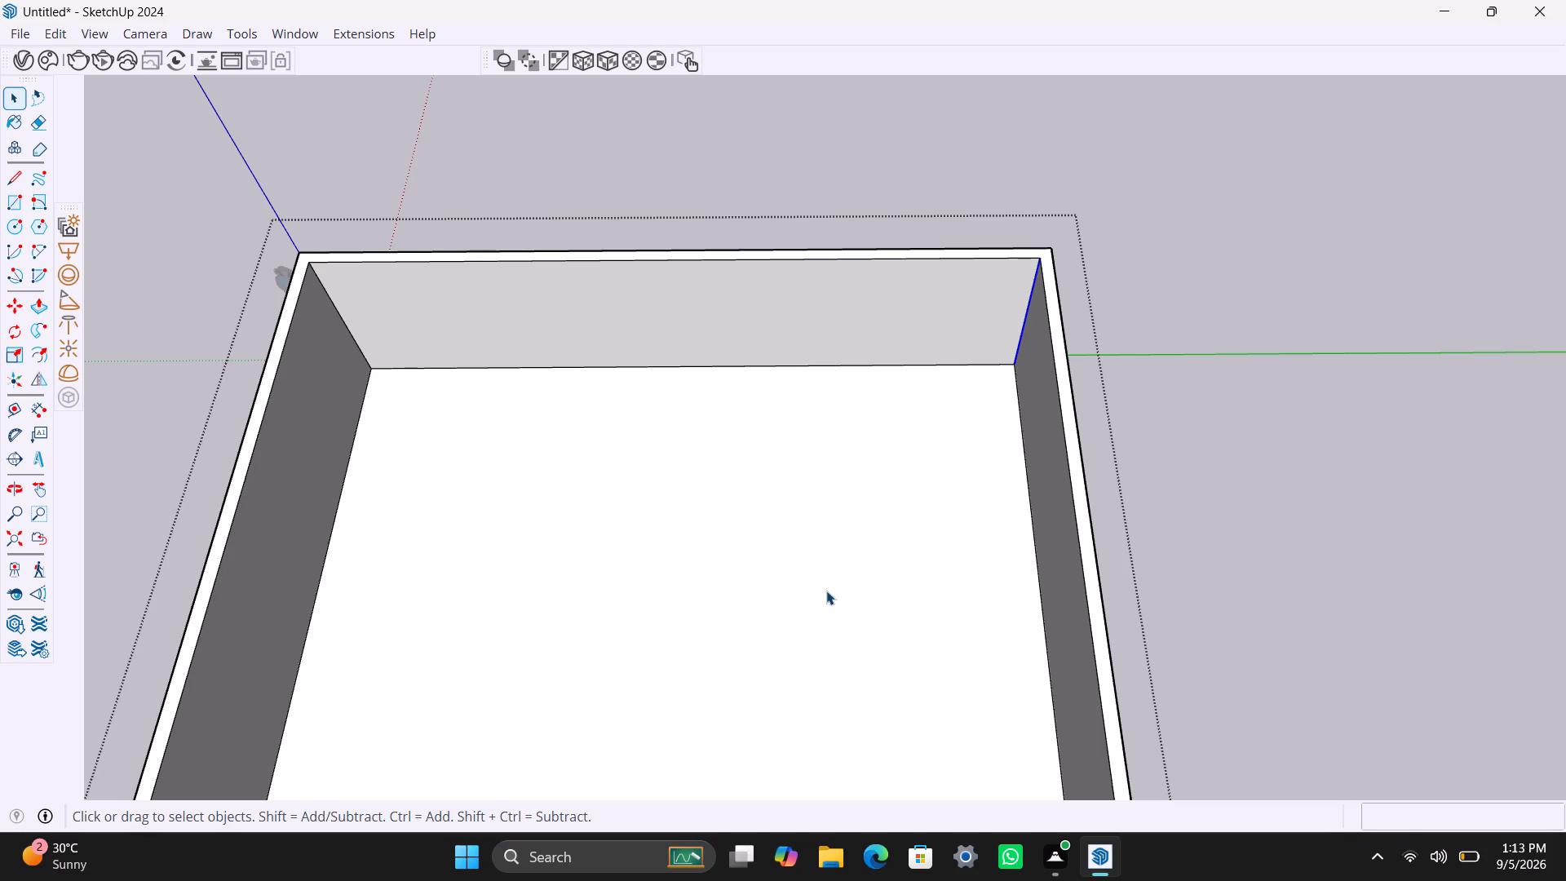
{"action": "scroll", "coordinate": [949, 469], "scroll_direction": "down", "scroll_amount": 1}
{"action": "scroll", "coordinate": [876, 573], "scroll_direction": "down", "scroll_amount": 2}
{"action": "scroll", "coordinate": [857, 604], "scroll_direction": "up", "scroll_amount": 1}
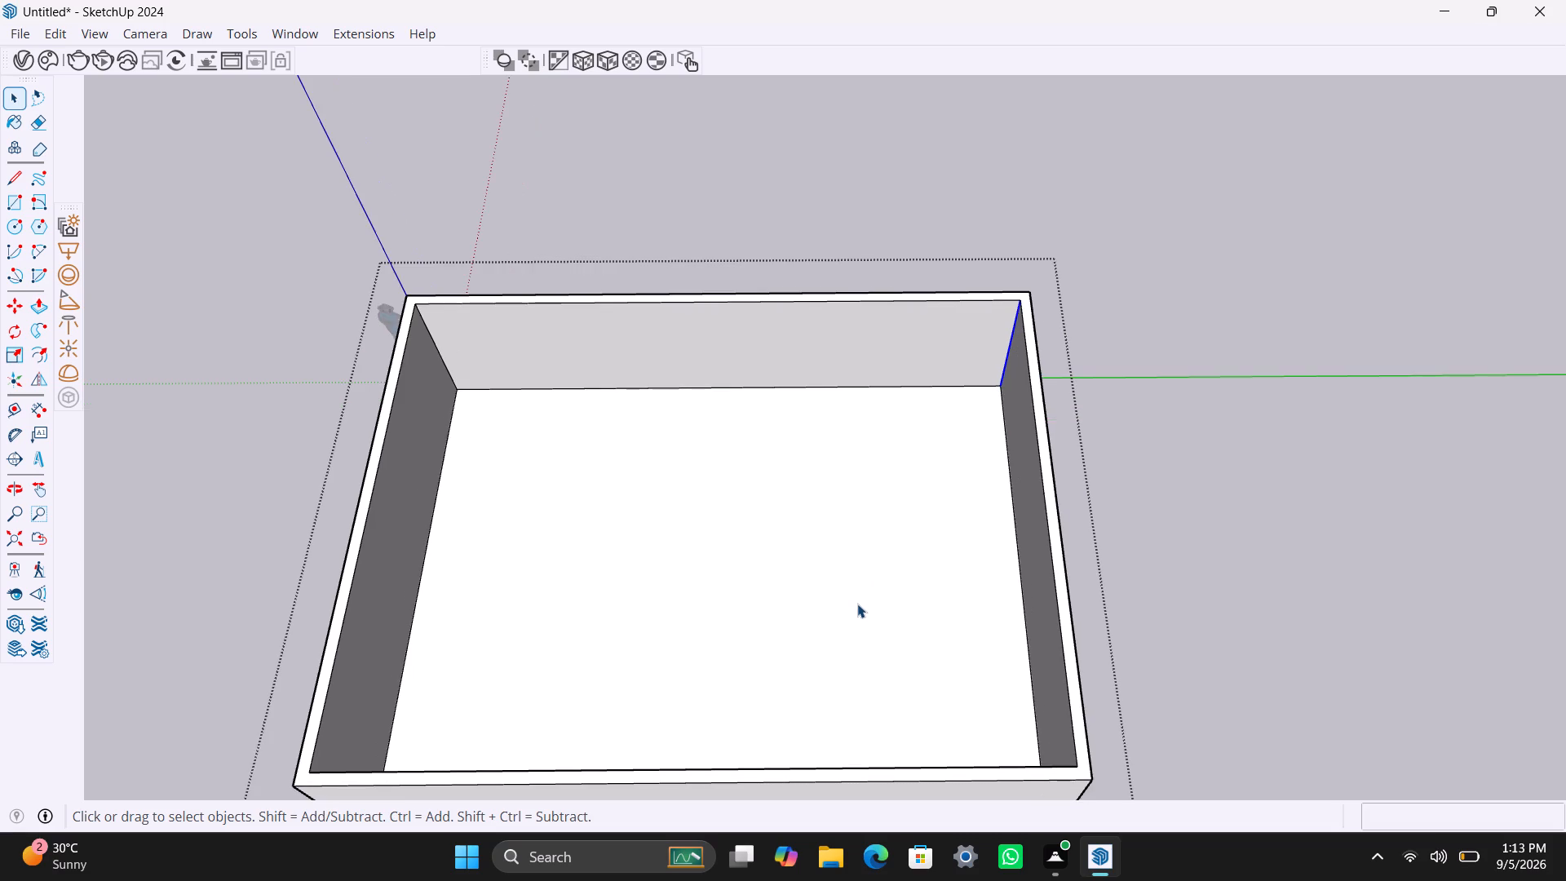
{"action": "scroll", "coordinate": [857, 604], "scroll_direction": "down", "scroll_amount": 2}
{"action": "scroll", "coordinate": [882, 551], "scroll_direction": "up", "scroll_amount": 1}
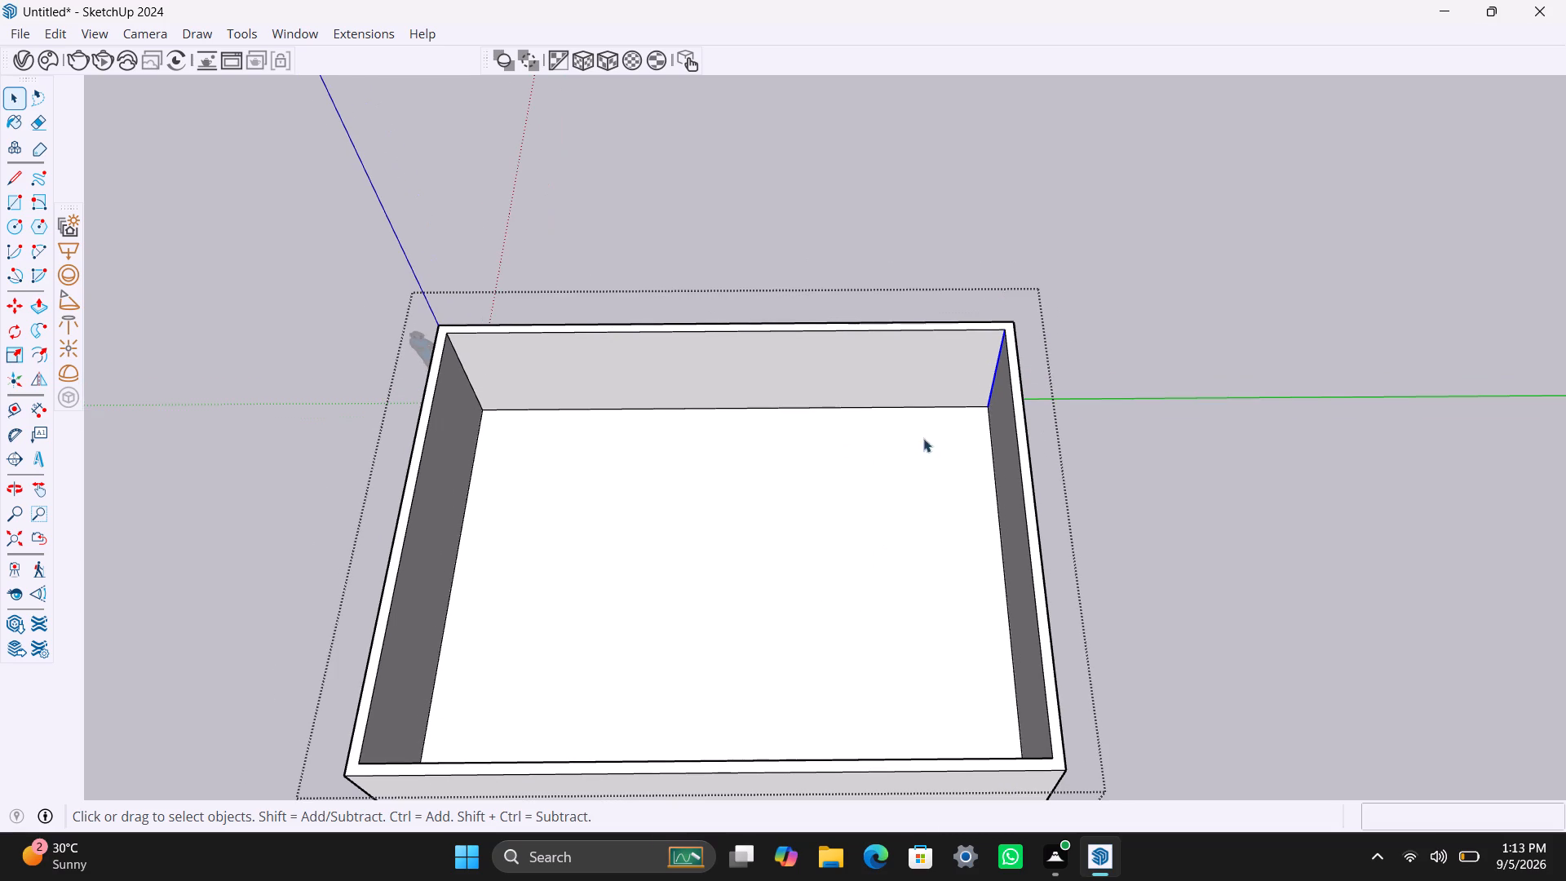
{"action": "scroll", "coordinate": [822, 519], "scroll_direction": "up", "scroll_amount": 1}
{"action": "scroll", "coordinate": [822, 519], "scroll_direction": "down", "scroll_amount": 2}
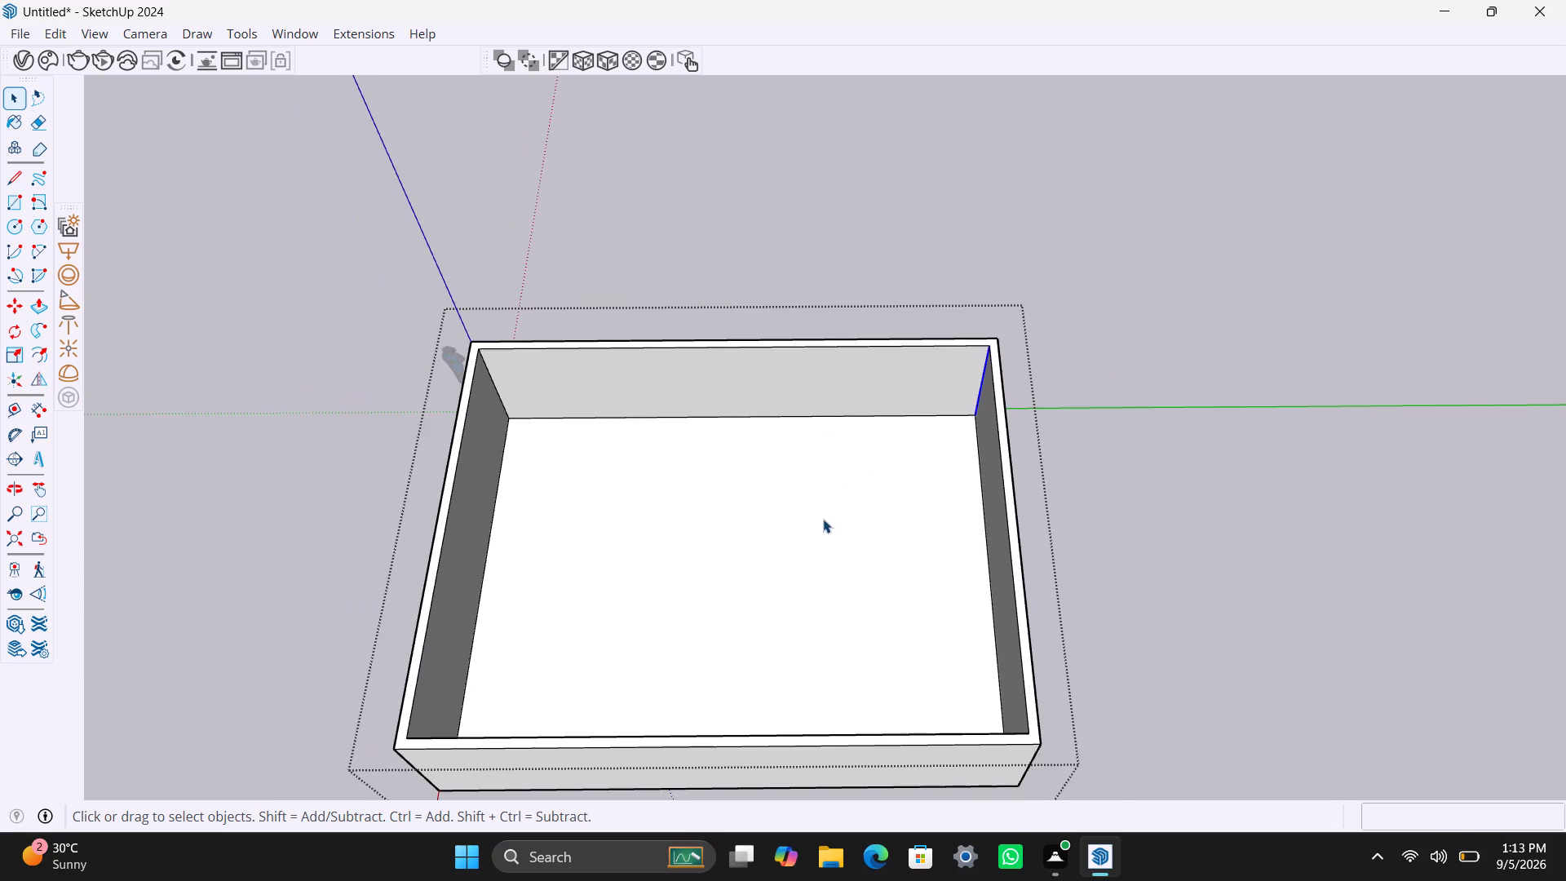
{"action": "scroll", "coordinate": [823, 519], "scroll_direction": "up", "scroll_amount": 2}
{"action": "scroll", "coordinate": [823, 519], "scroll_direction": "down", "scroll_amount": 2}
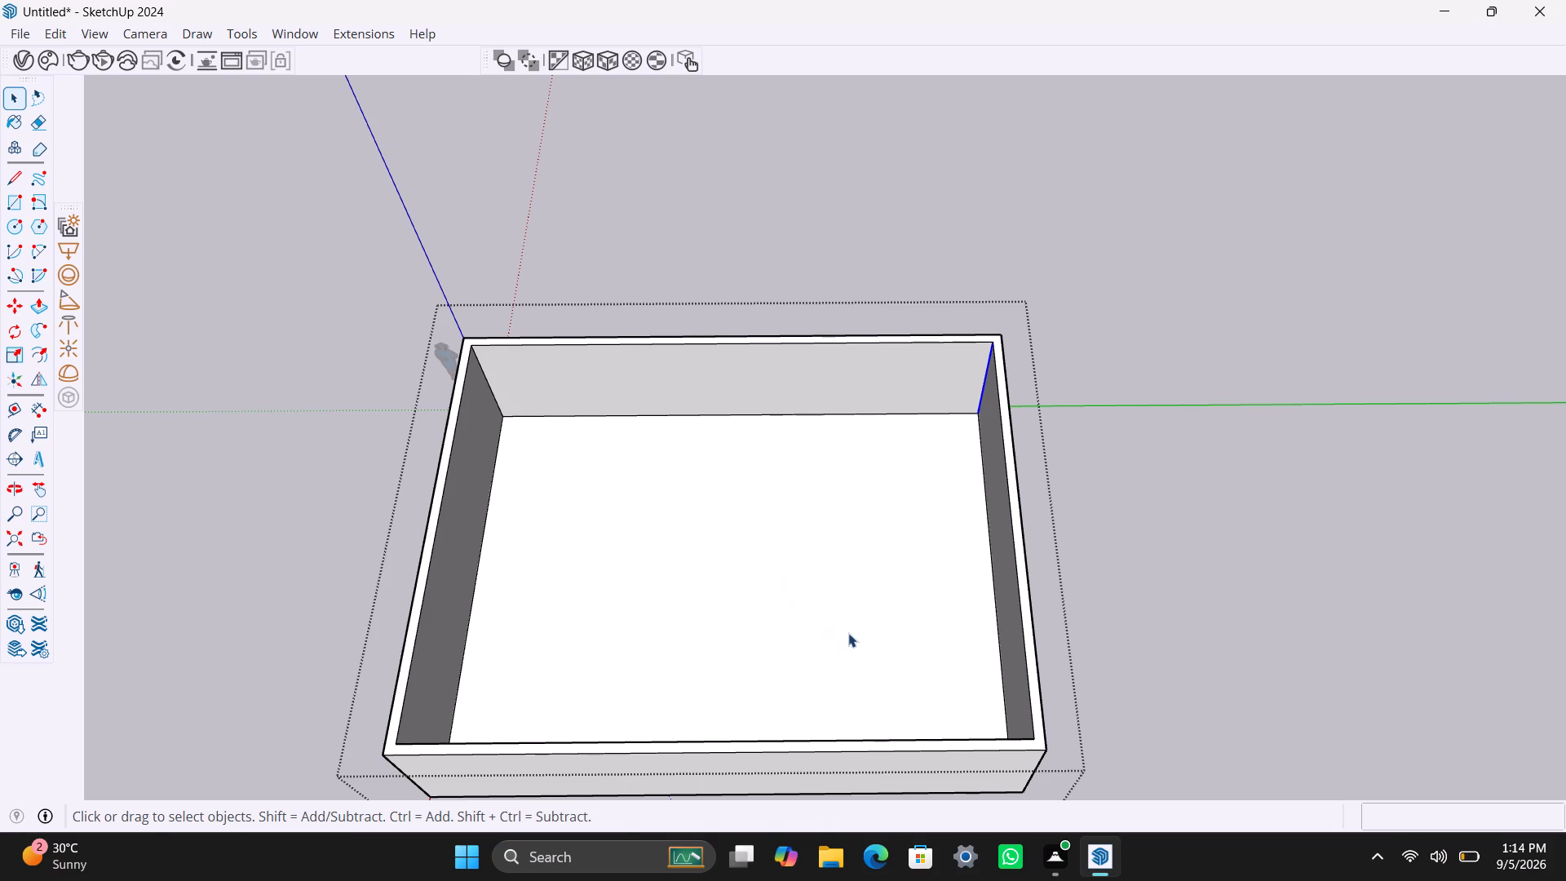
{"action": "key", "text": "m"}
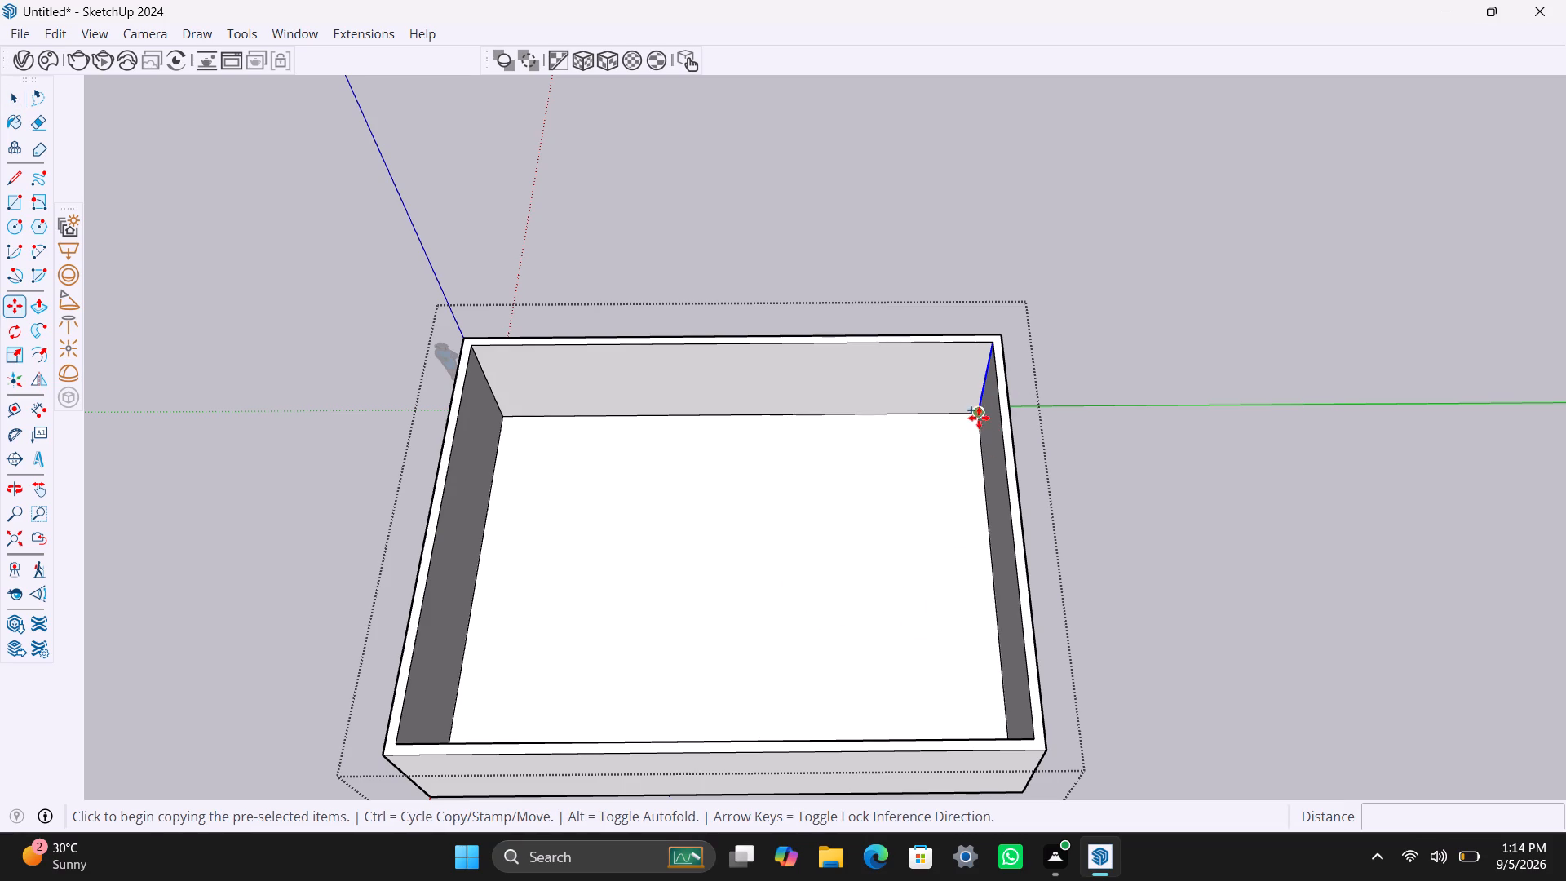
{"action": "left_click", "coordinate": [979, 418]}
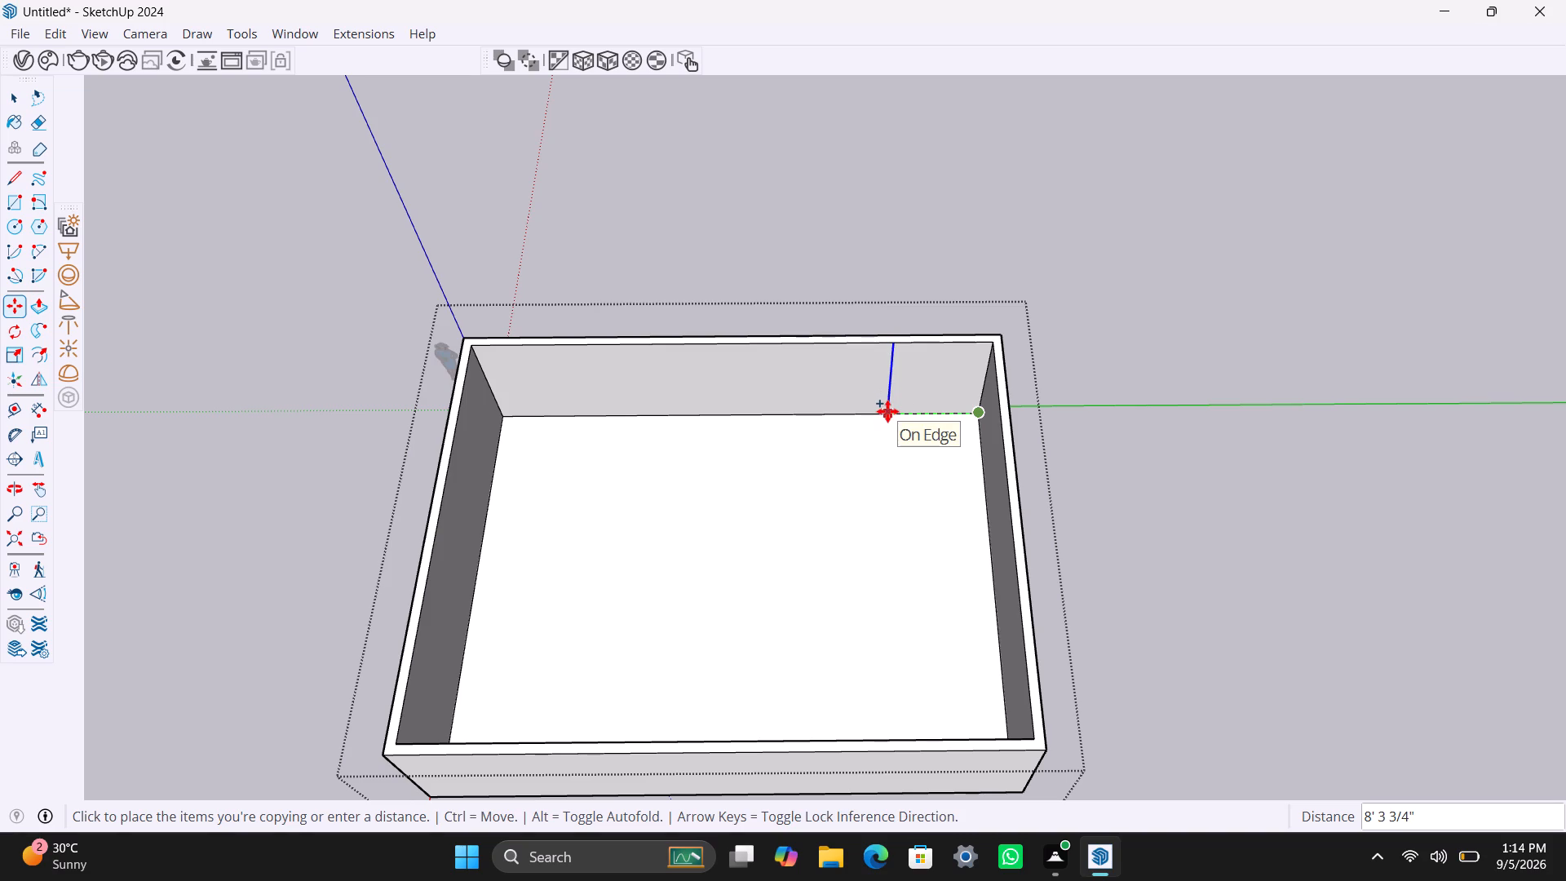
{"action": "type", "text": "12"}
{"action": "key", "text": "apostrophe"}
{"action": "key", "text": "Return"}
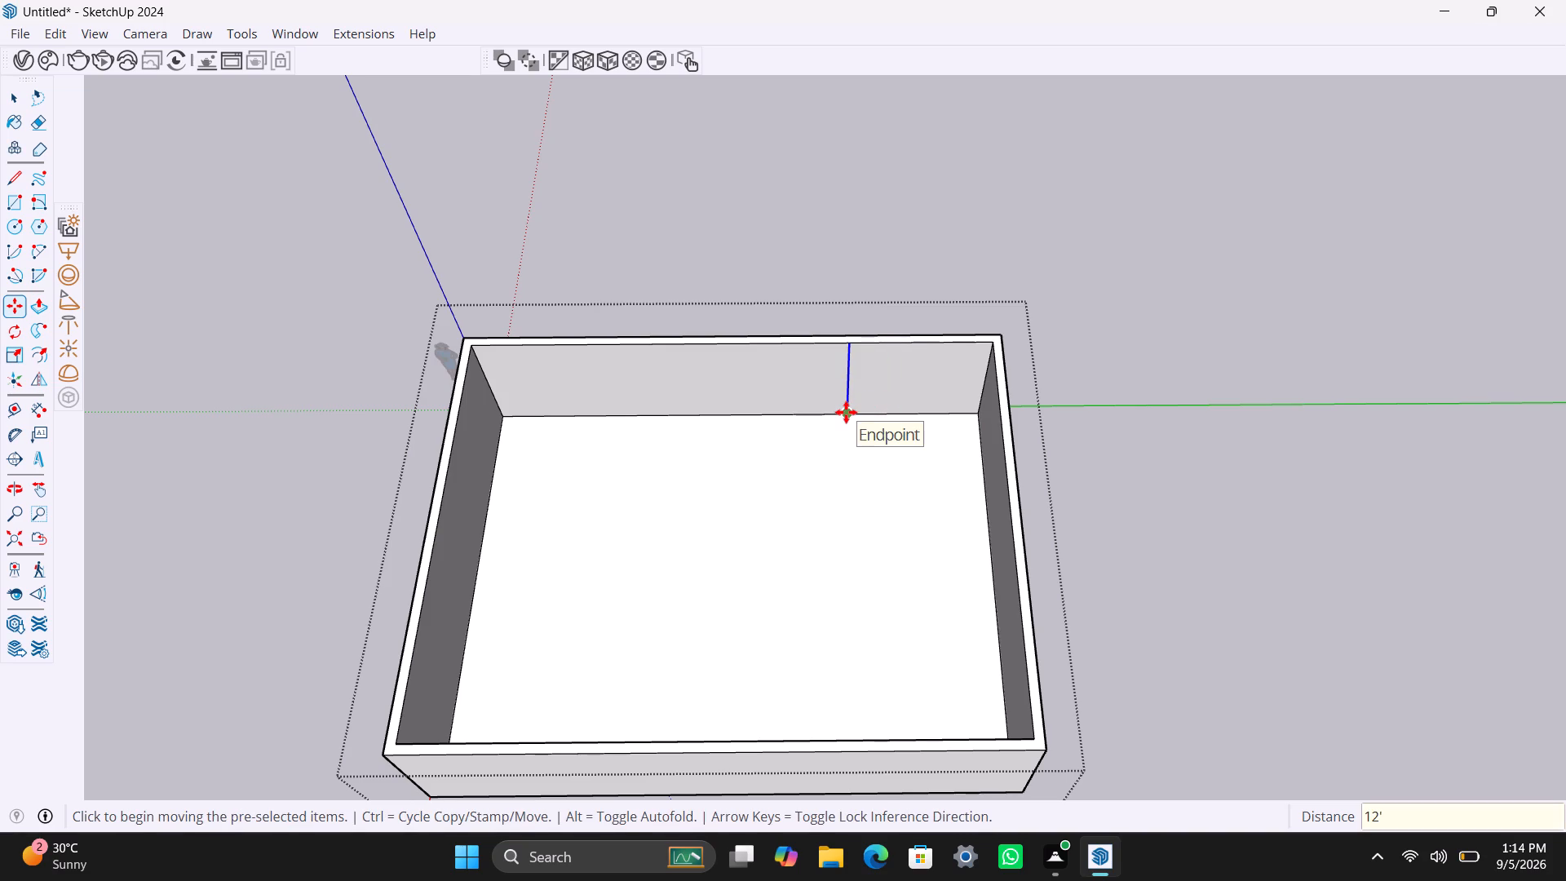
Copy the new vertical edge on the back wall a further 4.5" away from the corner to mark the partition's thickness.
{"action": "key", "text": "m"}
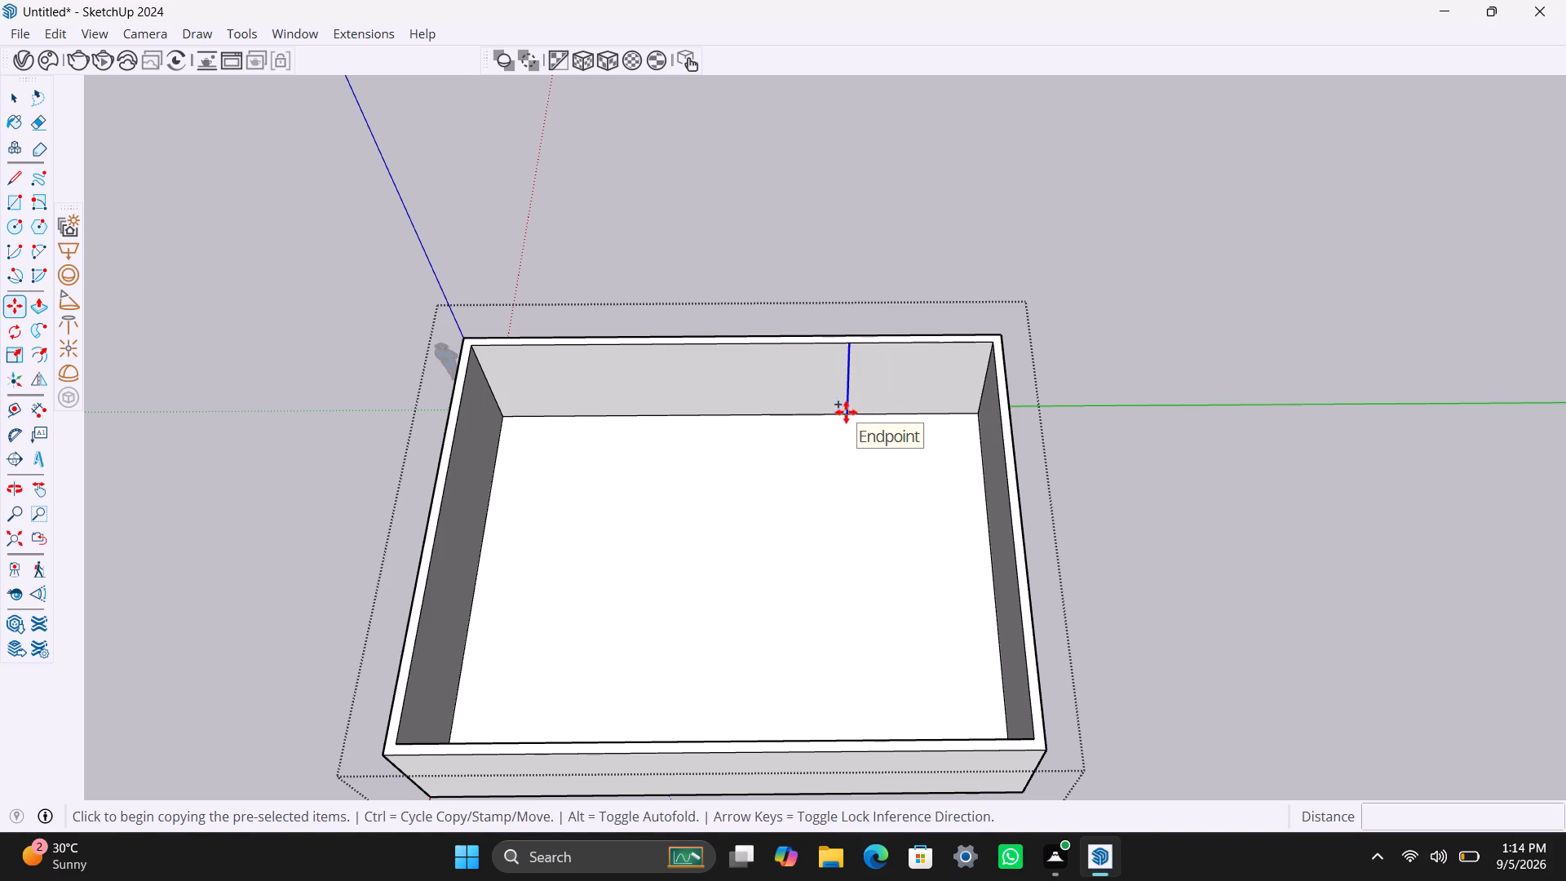
{"action": "left_click", "coordinate": [846, 412]}
{"action": "type", "text": "4.5"}
{"action": "key", "text": "shift+quotedbl"}
{"action": "key", "text": "Return"}
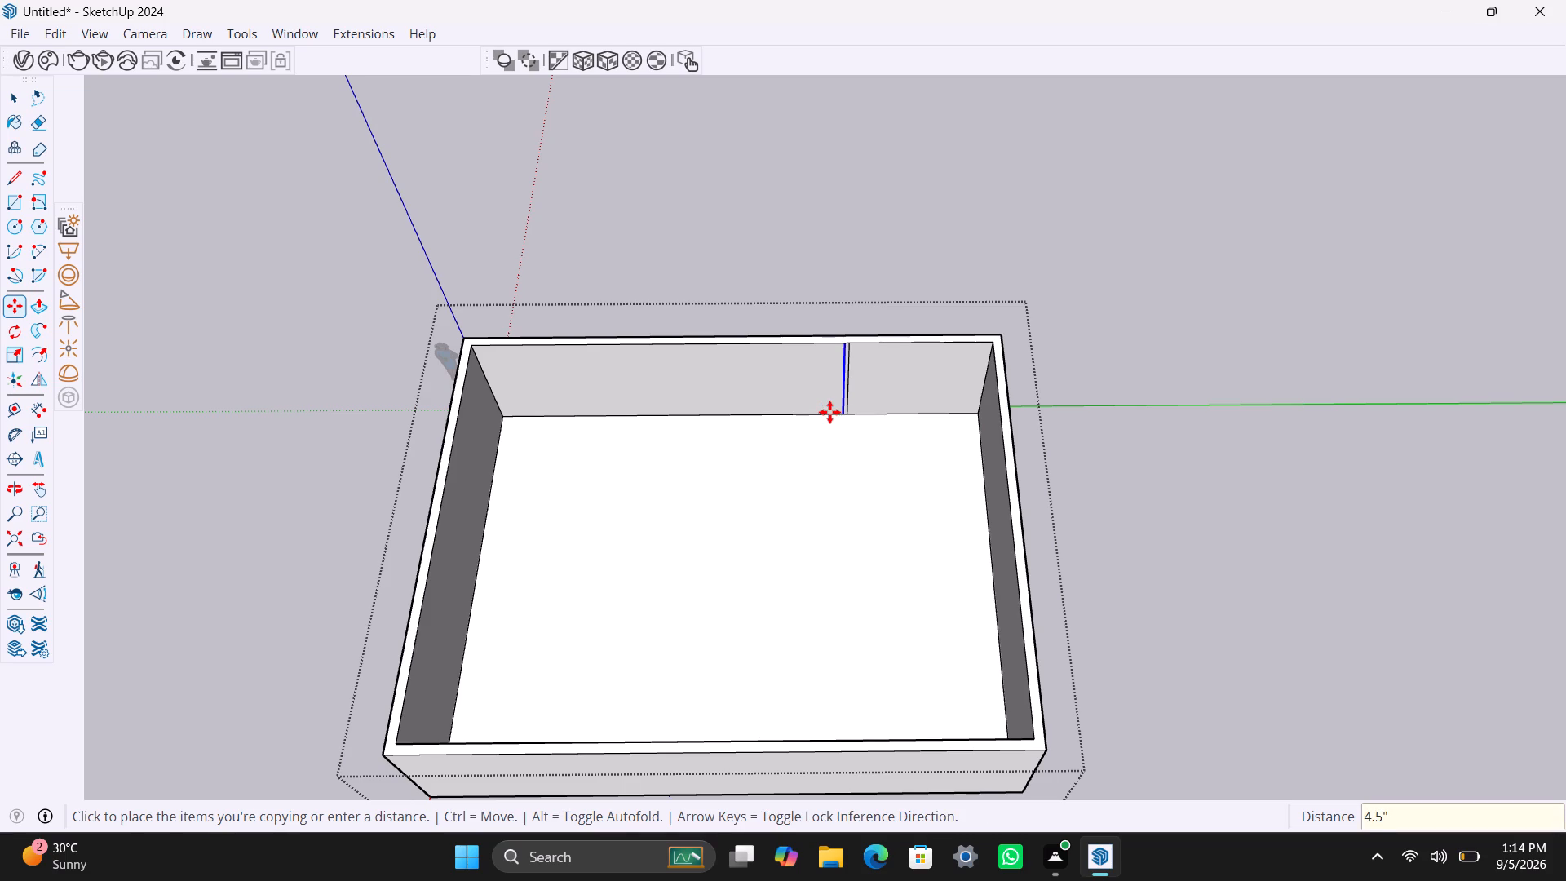
{"action": "scroll", "coordinate": [847, 396], "scroll_direction": "up", "scroll_amount": 2}
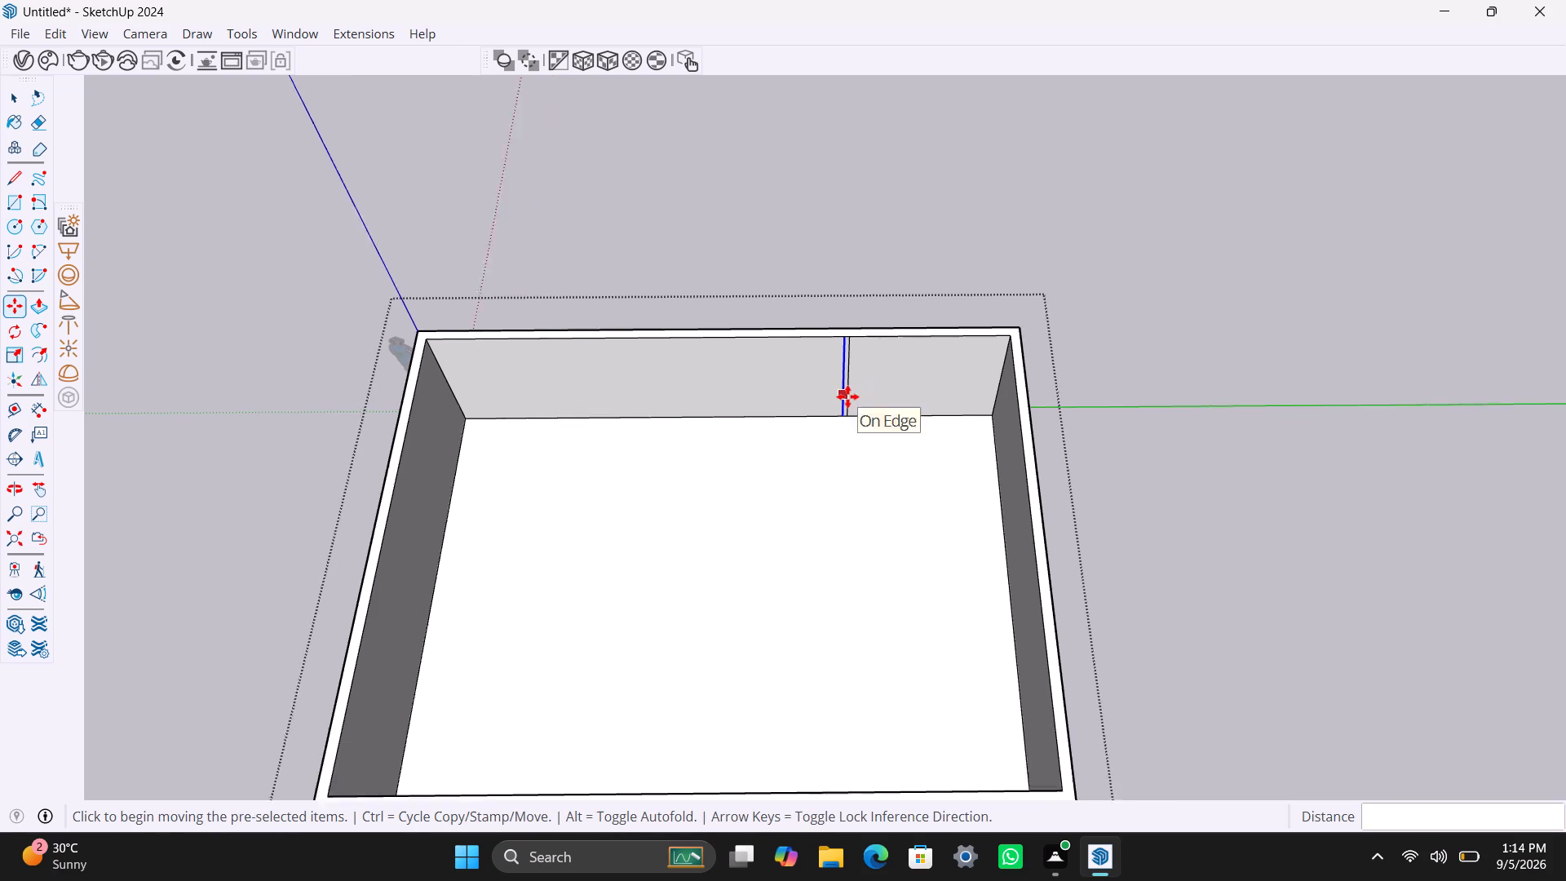
{"action": "scroll", "coordinate": [847, 394], "scroll_direction": "up", "scroll_amount": 2}
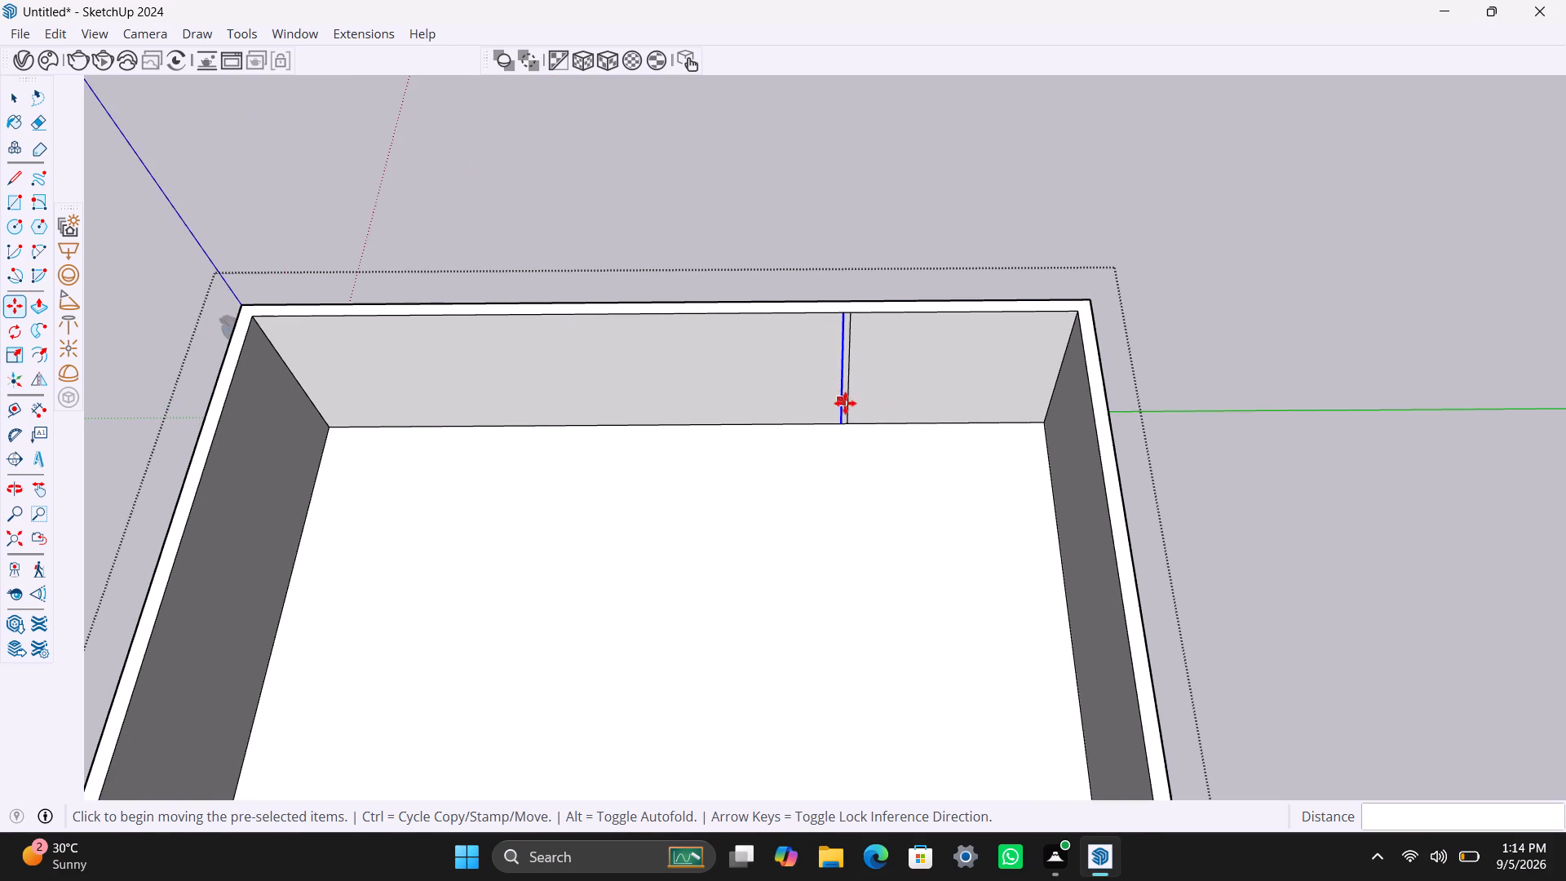
{"action": "key", "text": "Escape"}
{"action": "scroll", "coordinate": [847, 370], "scroll_direction": "up", "scroll_amount": 2}
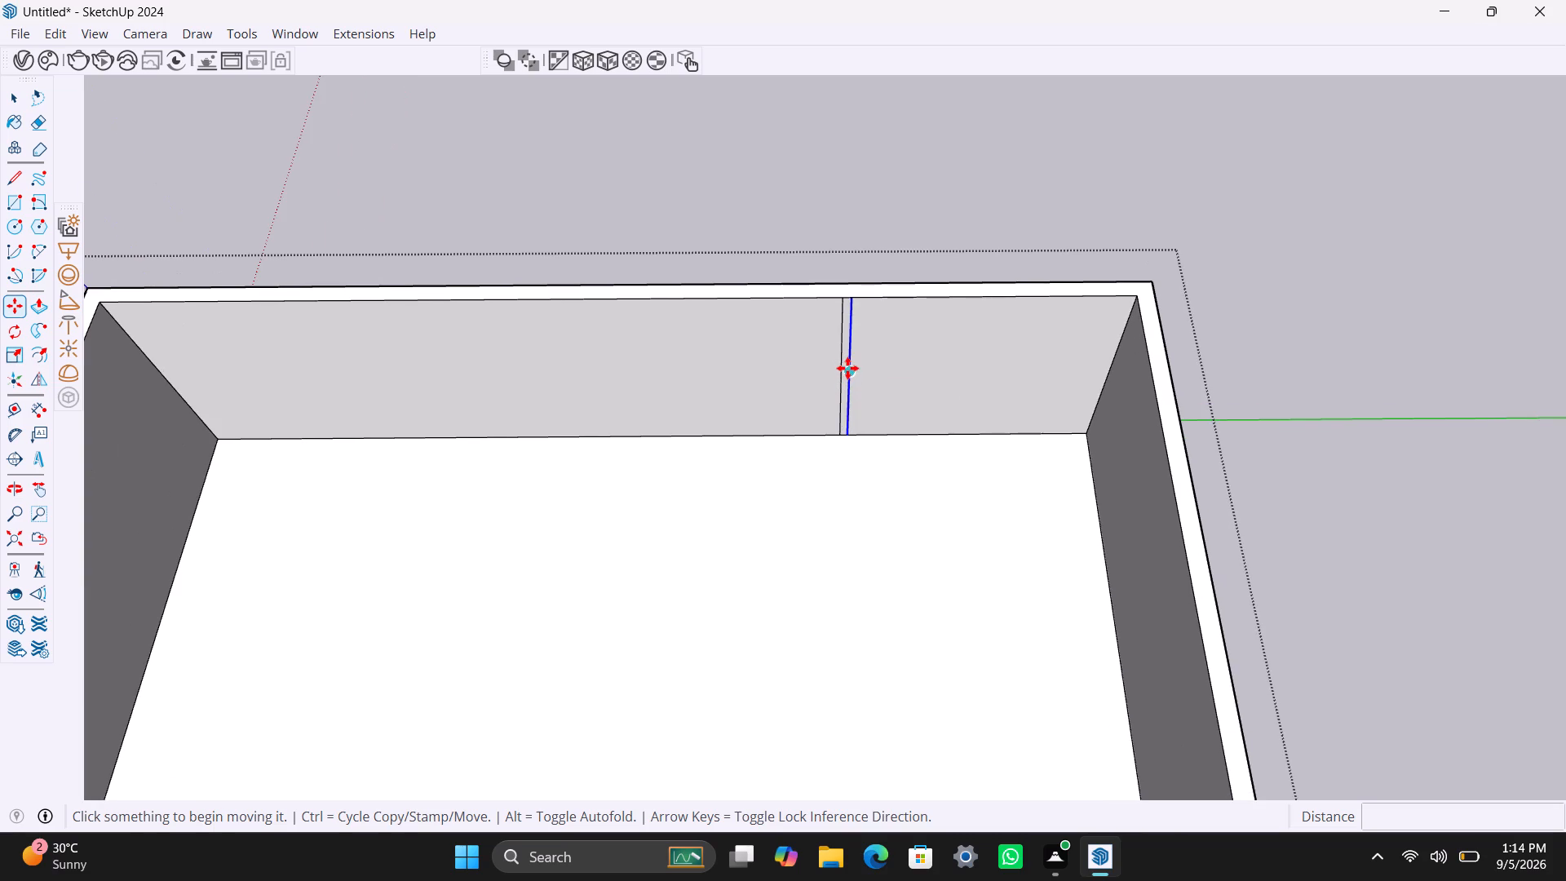
{"action": "key", "text": "Escape"}
{"action": "key", "text": "Escape"}
{"action": "key", "text": "space"}
Push/Pull the narrow 4.5" strip on the back wall 12' into the interior to form a partition wall.
{"action": "key", "text": "p"}
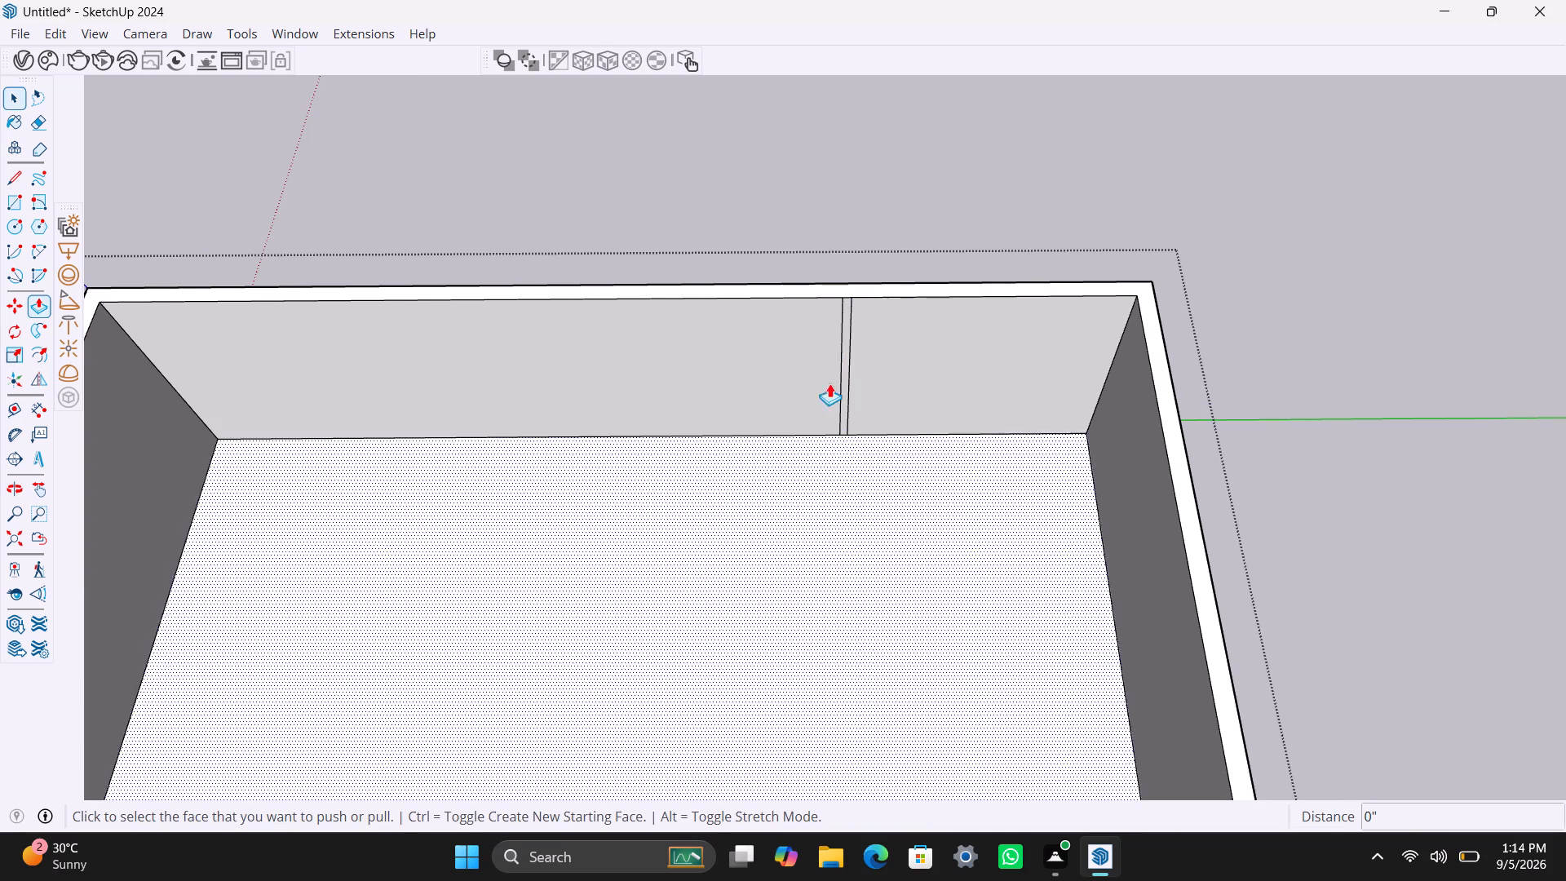
{"action": "left_click", "coordinate": [846, 378]}
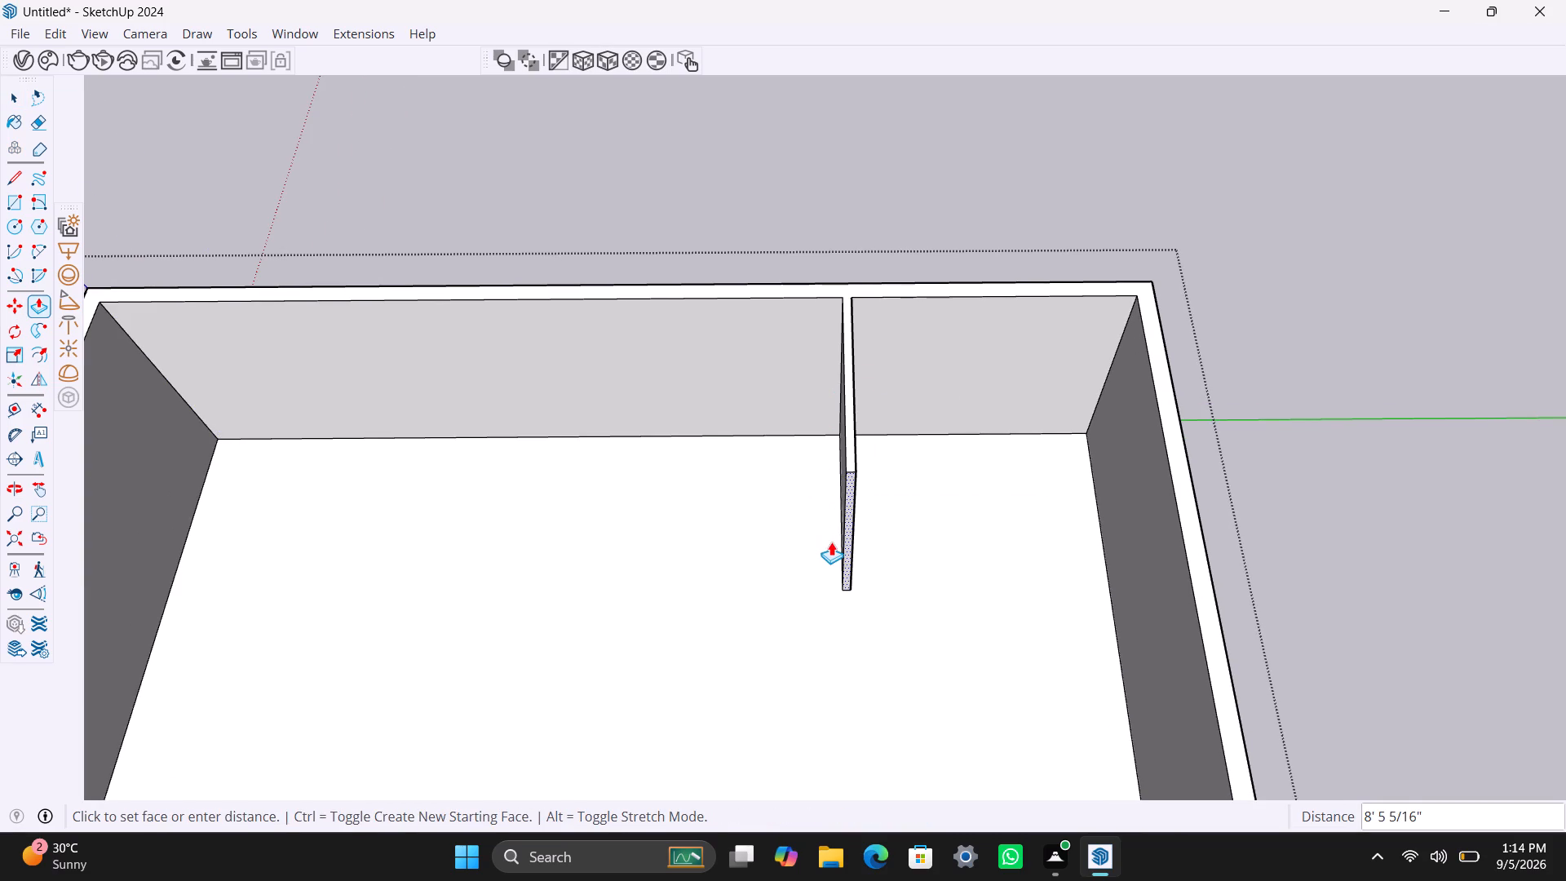
{"action": "type", "text": "12"}
{"action": "key", "text": "apostrophe"}
{"action": "key", "text": "Return"}
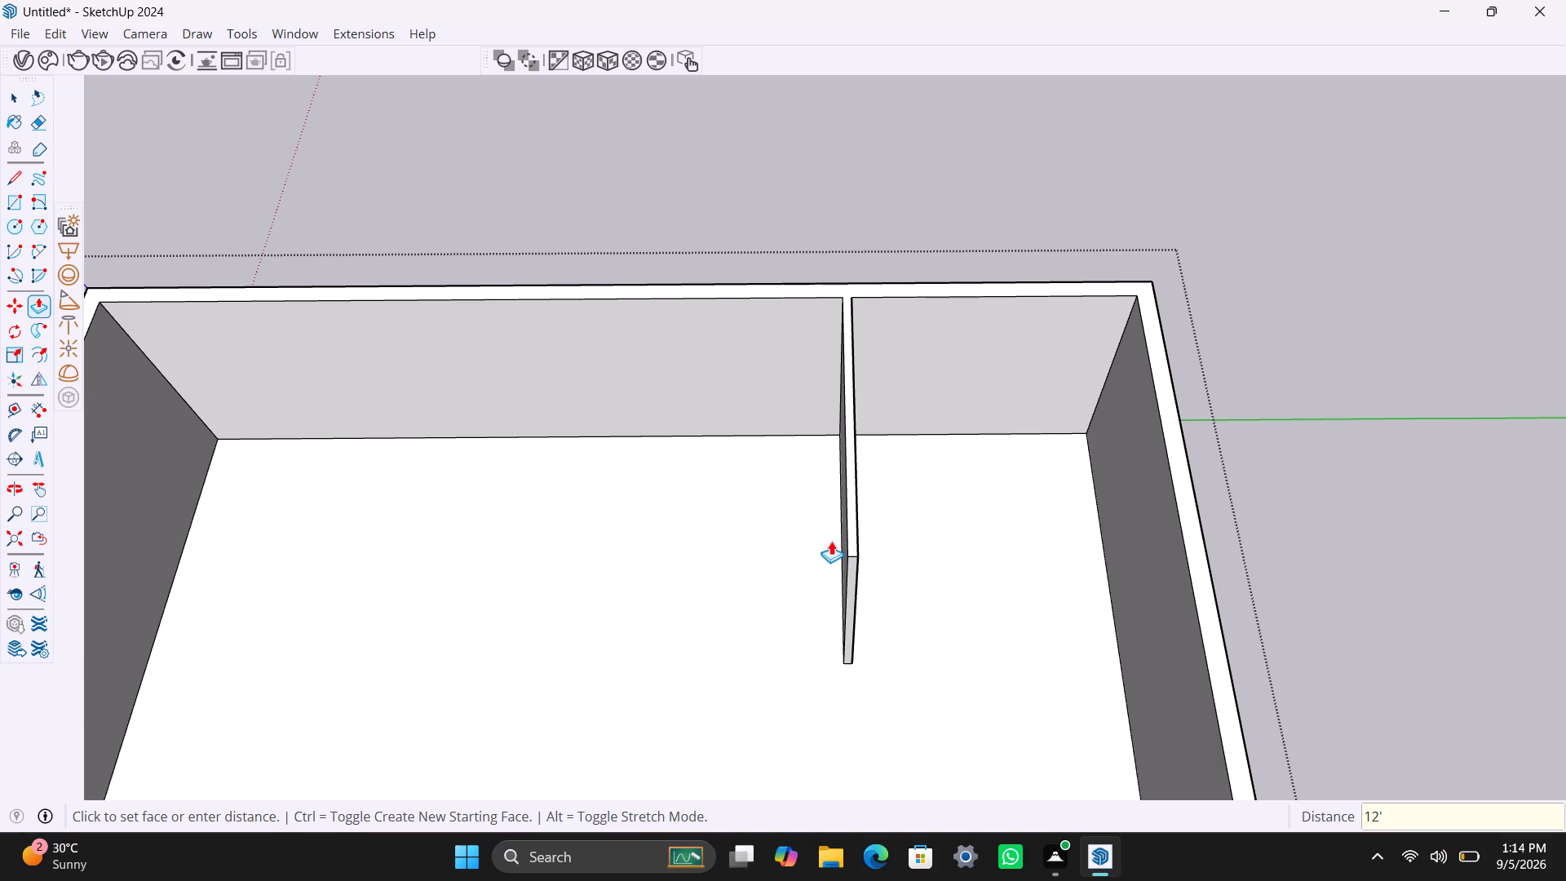
{"action": "key", "text": "Escape"}
Copy the vertical inner corner edge, where the back and side walls meet, 12' along the side wall nearest the solid green axis.
{"action": "scroll", "coordinate": [731, 594], "scroll_direction": "down", "scroll_amount": 4}
{"action": "middle_click_drag", "start_coordinate": [717, 628], "coordinate": [1024, 658]}
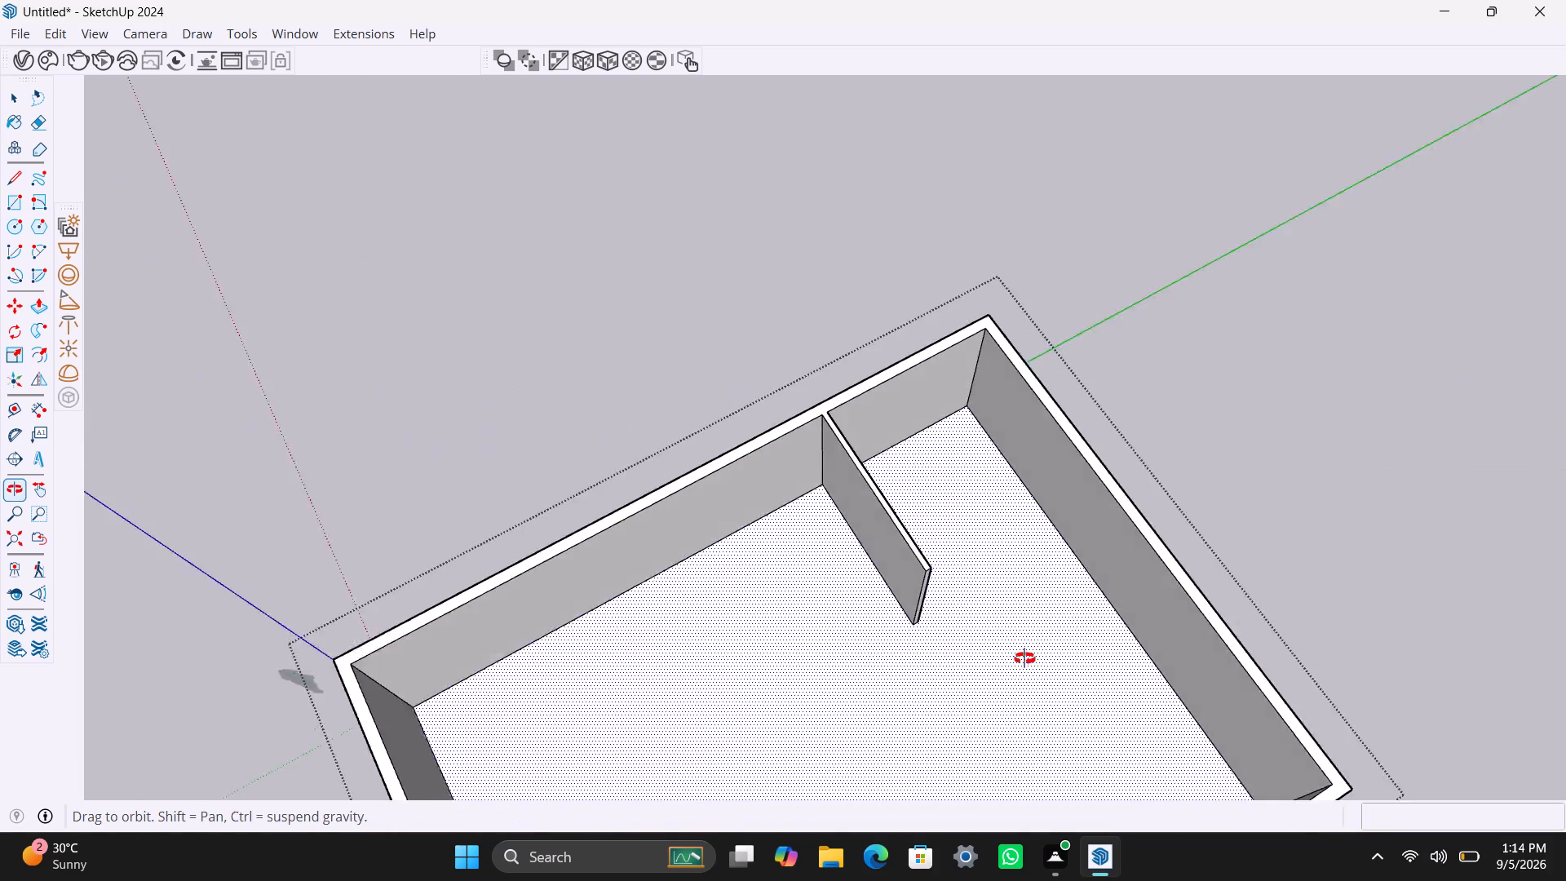
{"action": "middle_click_drag", "start_coordinate": [1024, 658], "coordinate": [1167, 644]}
{"action": "scroll", "coordinate": [1001, 515], "scroll_direction": "up", "scroll_amount": 2}
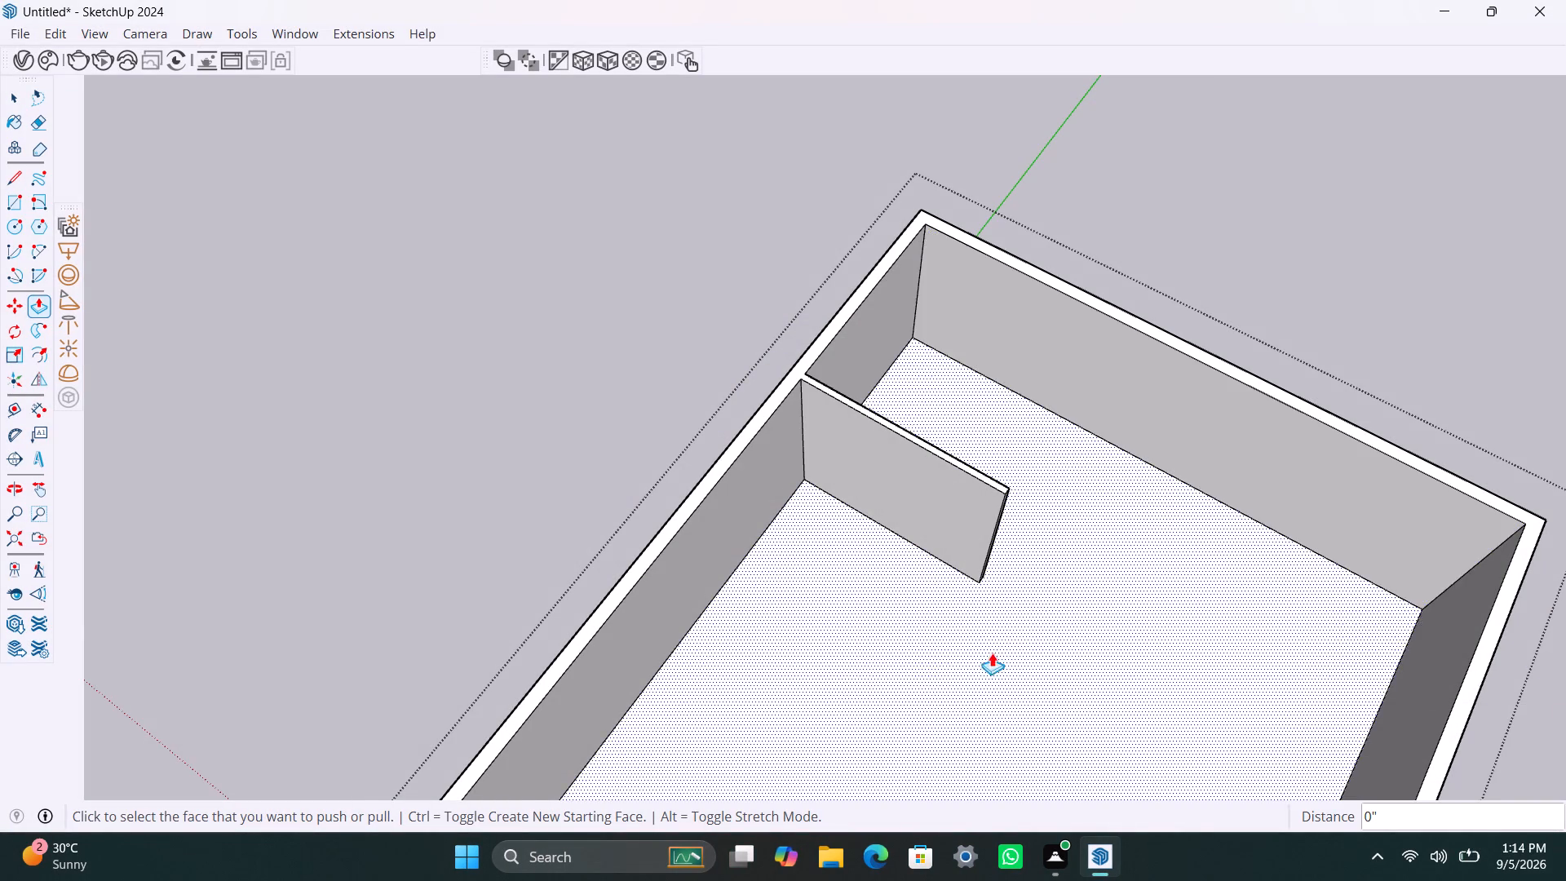
{"action": "scroll", "coordinate": [931, 657], "scroll_direction": "down", "scroll_amount": 2}
{"action": "middle_click_drag", "start_coordinate": [834, 688], "coordinate": [824, 756]}
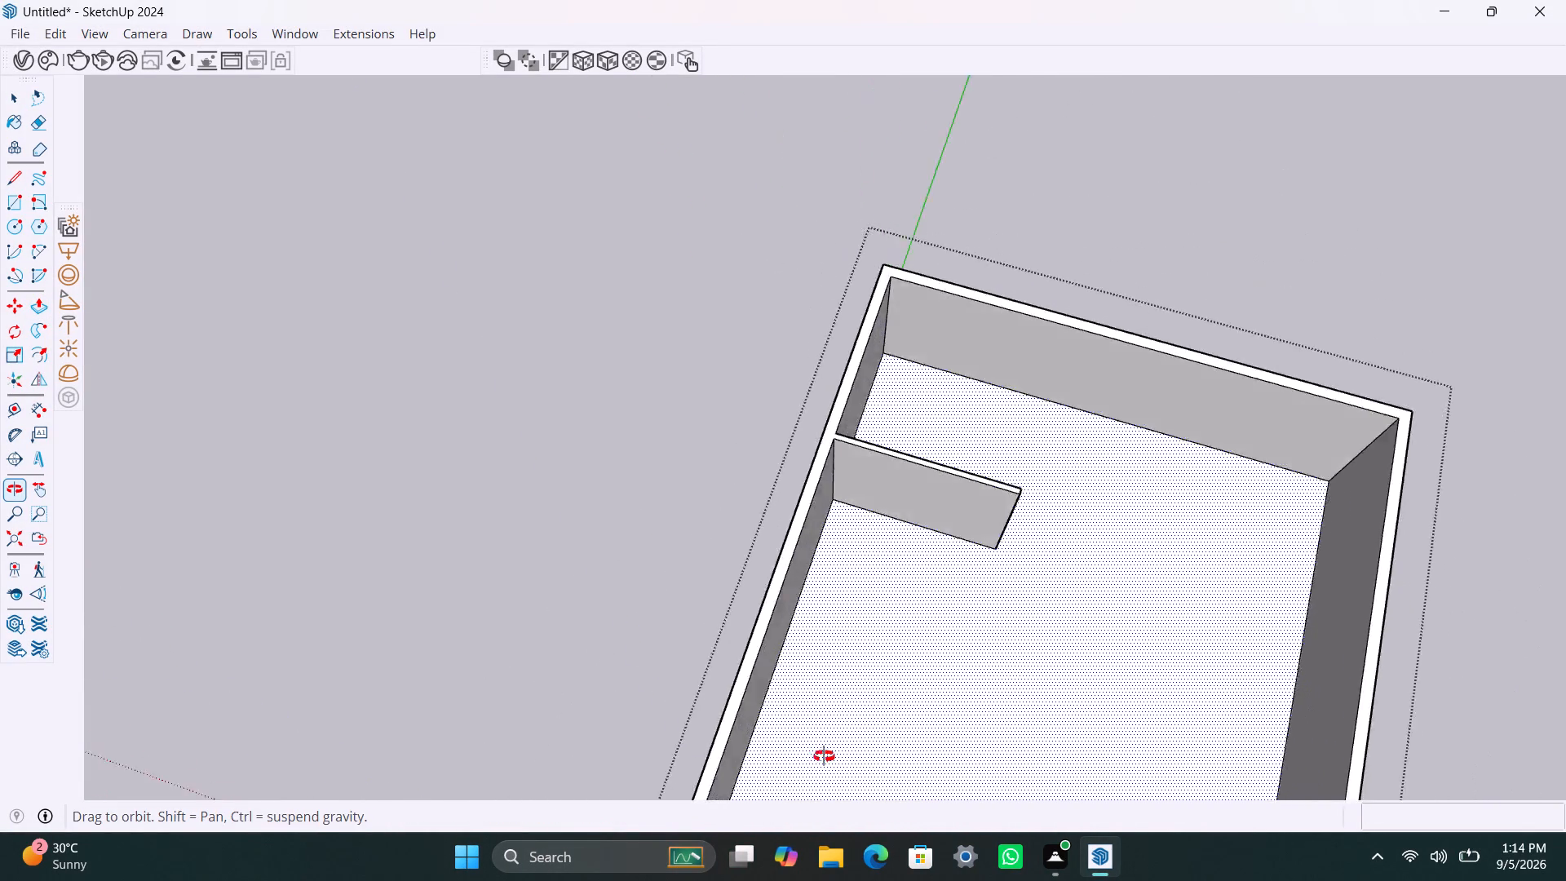
{"action": "middle_click_drag", "start_coordinate": [824, 756], "coordinate": [750, 757]}
{"action": "key", "text": "Escape"}
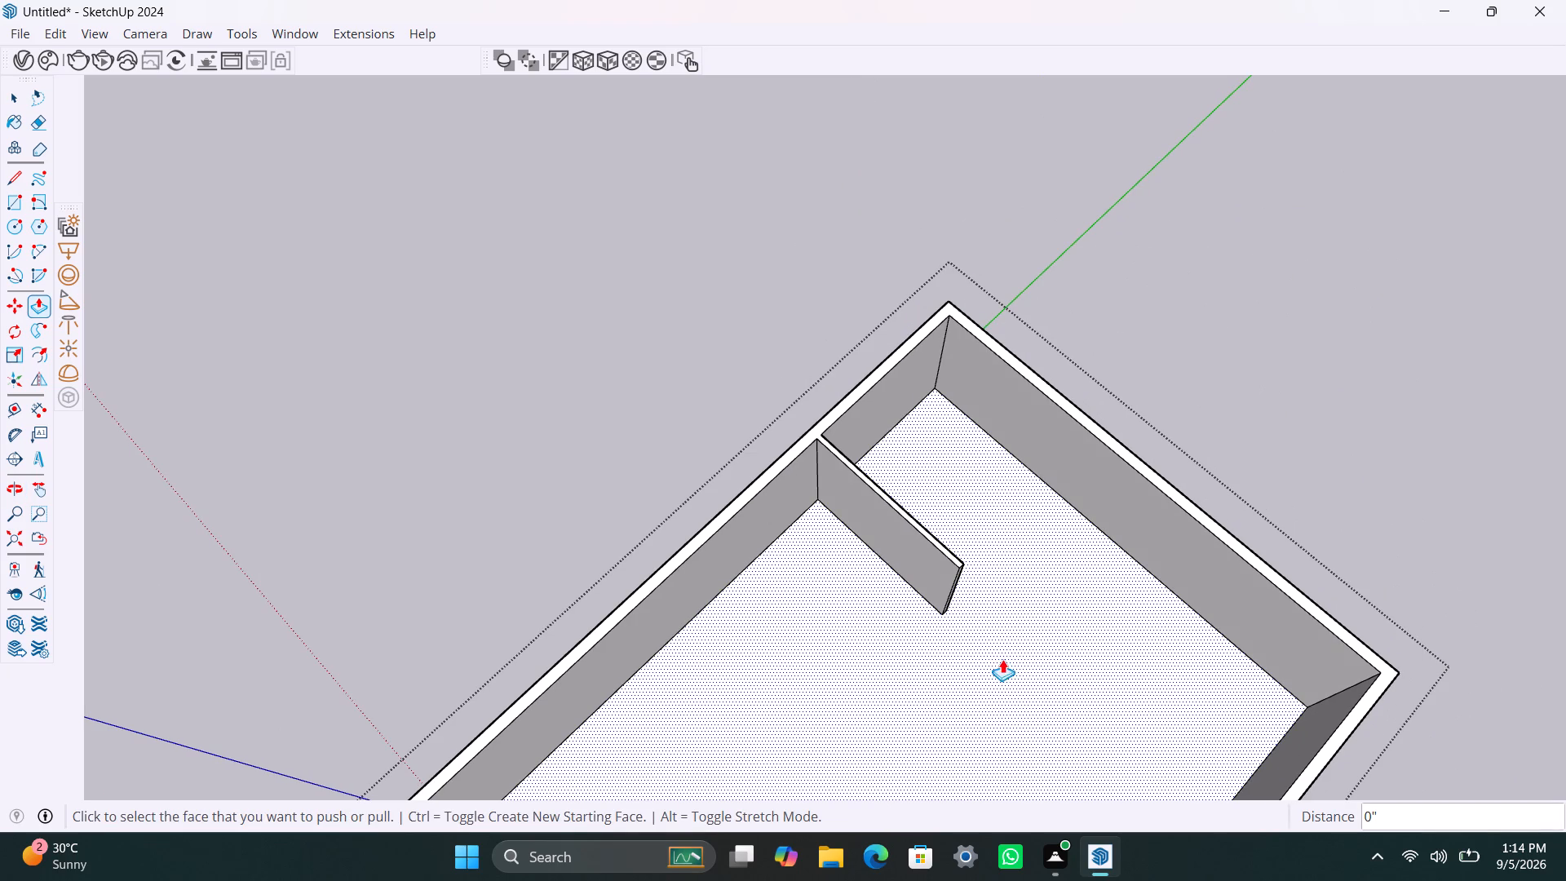
{"action": "key", "text": "space"}
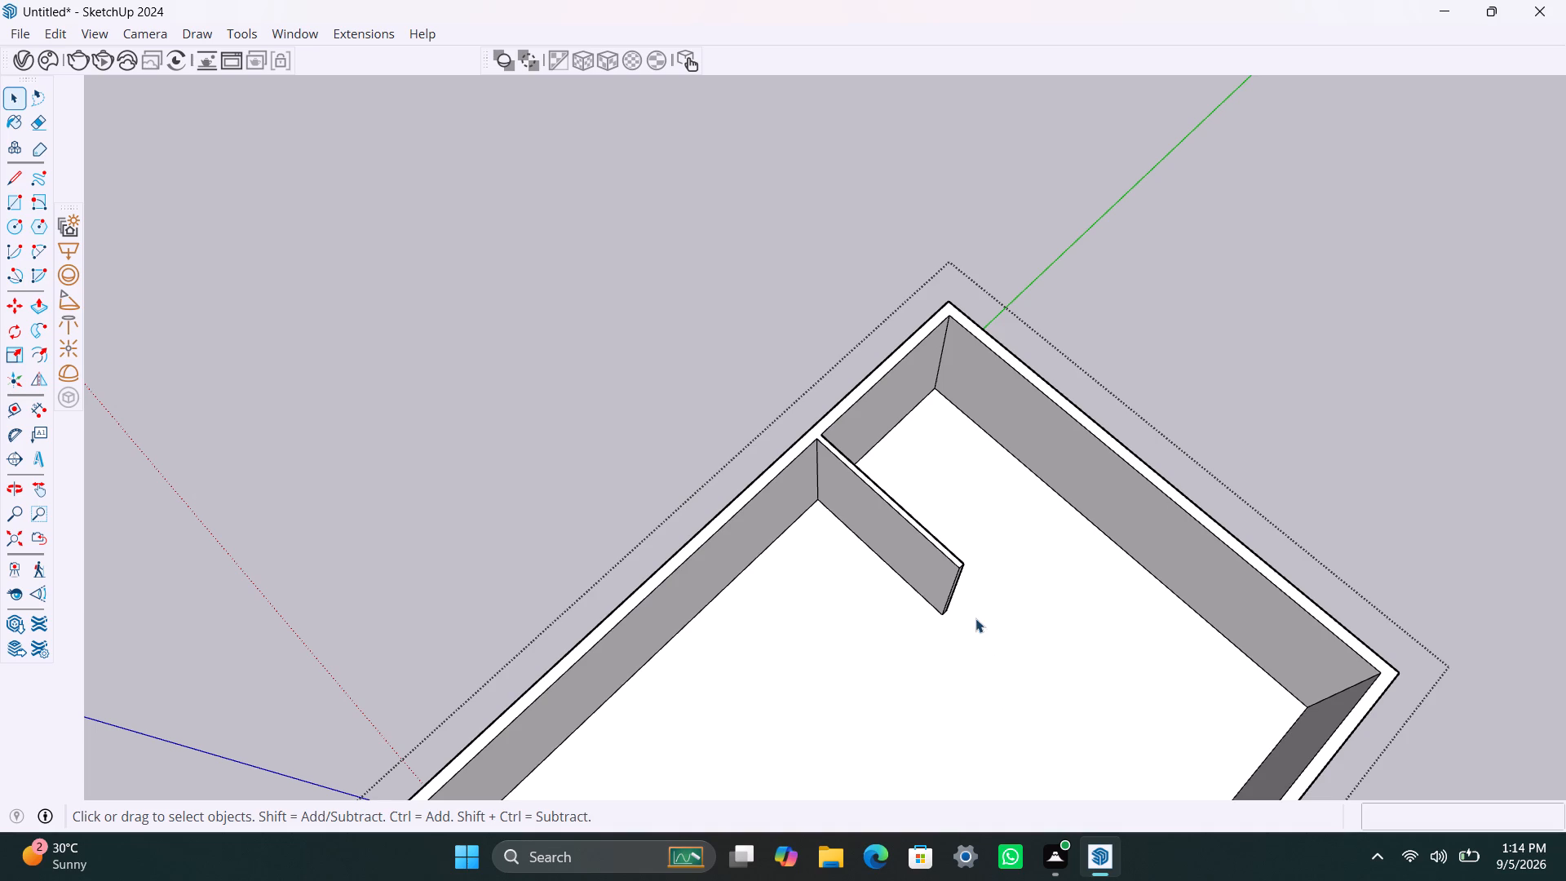
{"action": "scroll", "coordinate": [962, 556], "scroll_direction": "up", "scroll_amount": 1}
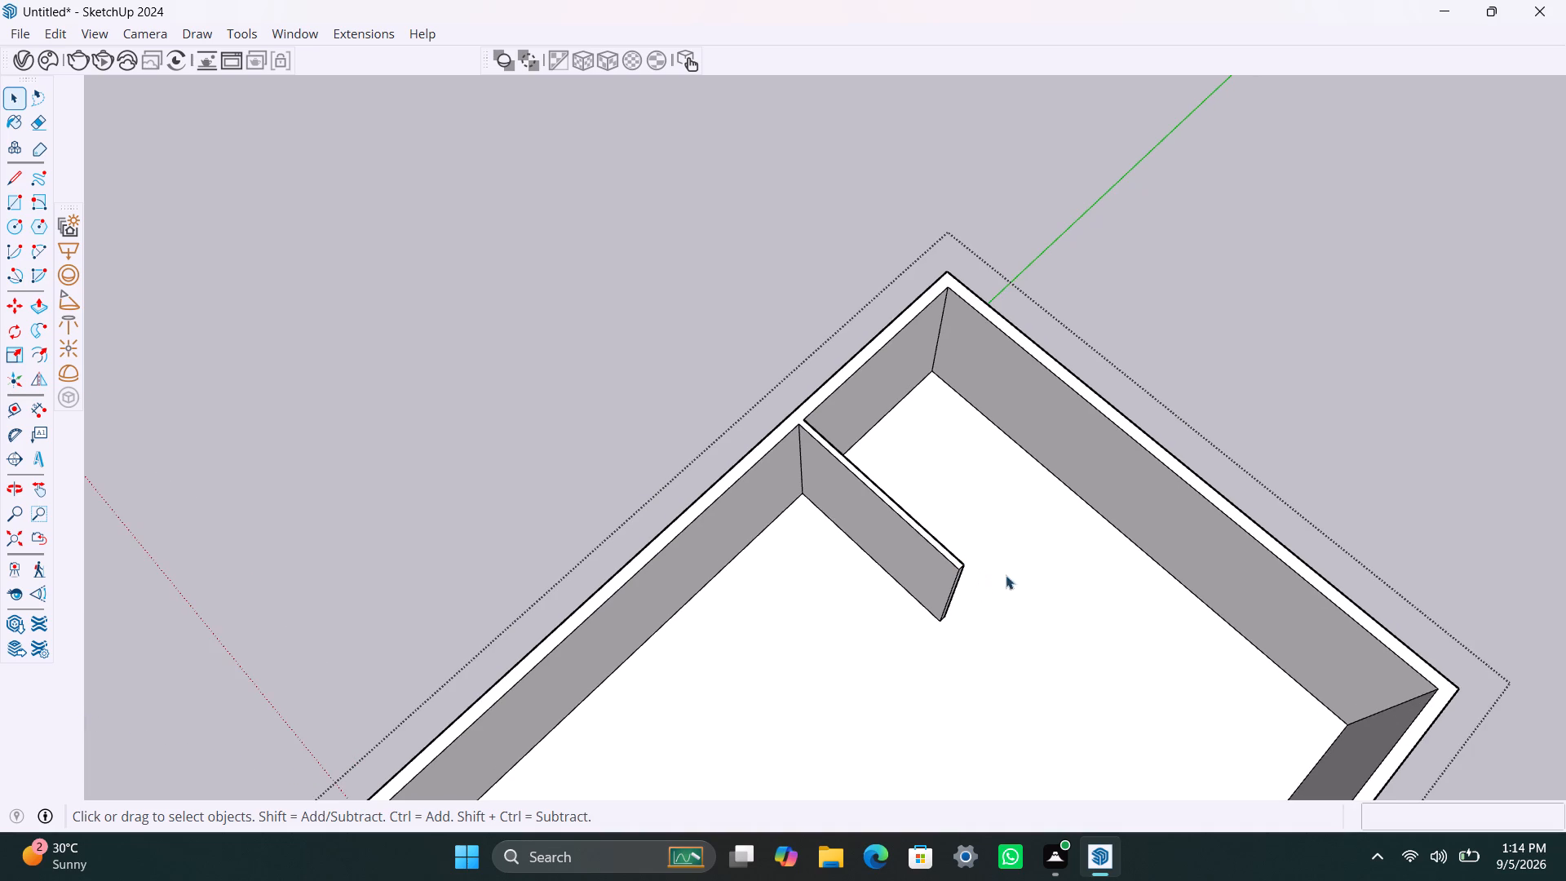
{"action": "left_click", "coordinate": [935, 361]}
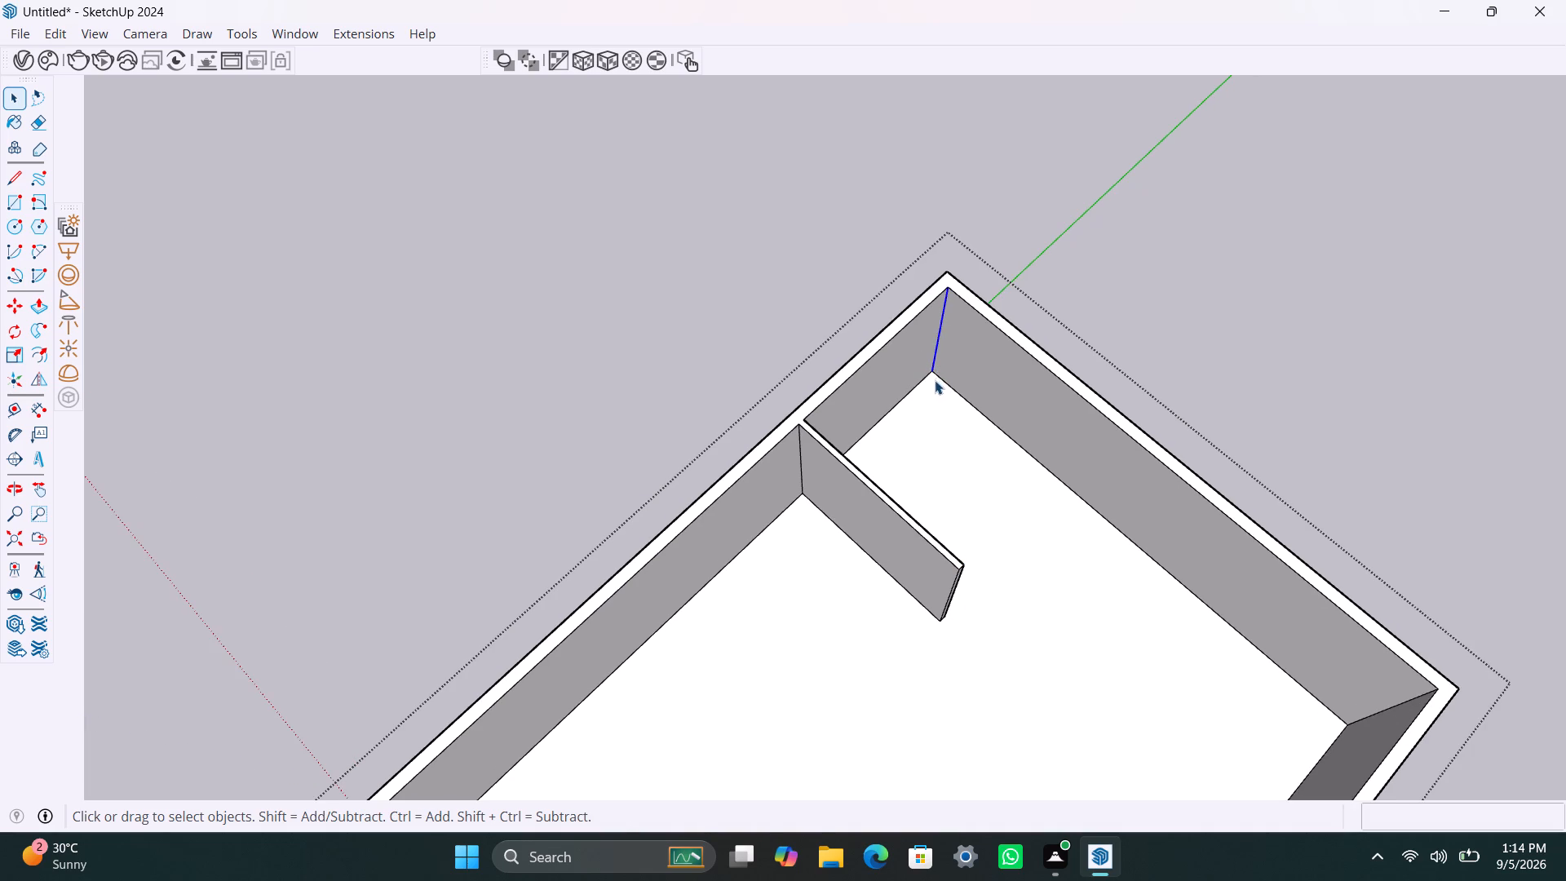
{"action": "key", "text": "m"}
{"action": "left_click", "coordinate": [936, 369]}
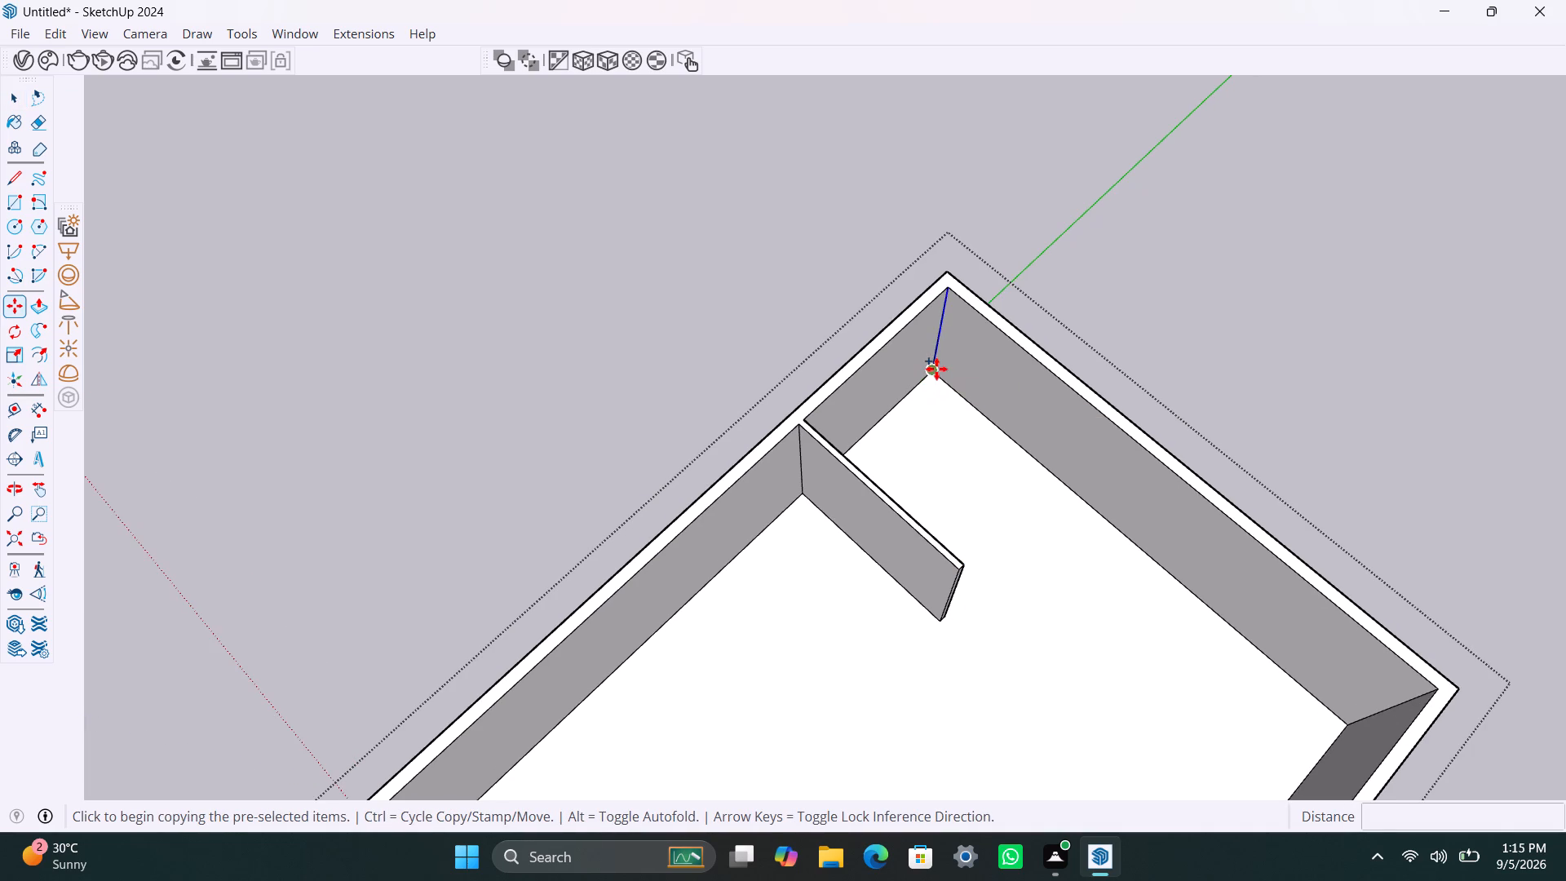
{"action": "type", "text": "12'"}
{"action": "key", "text": "Return"}
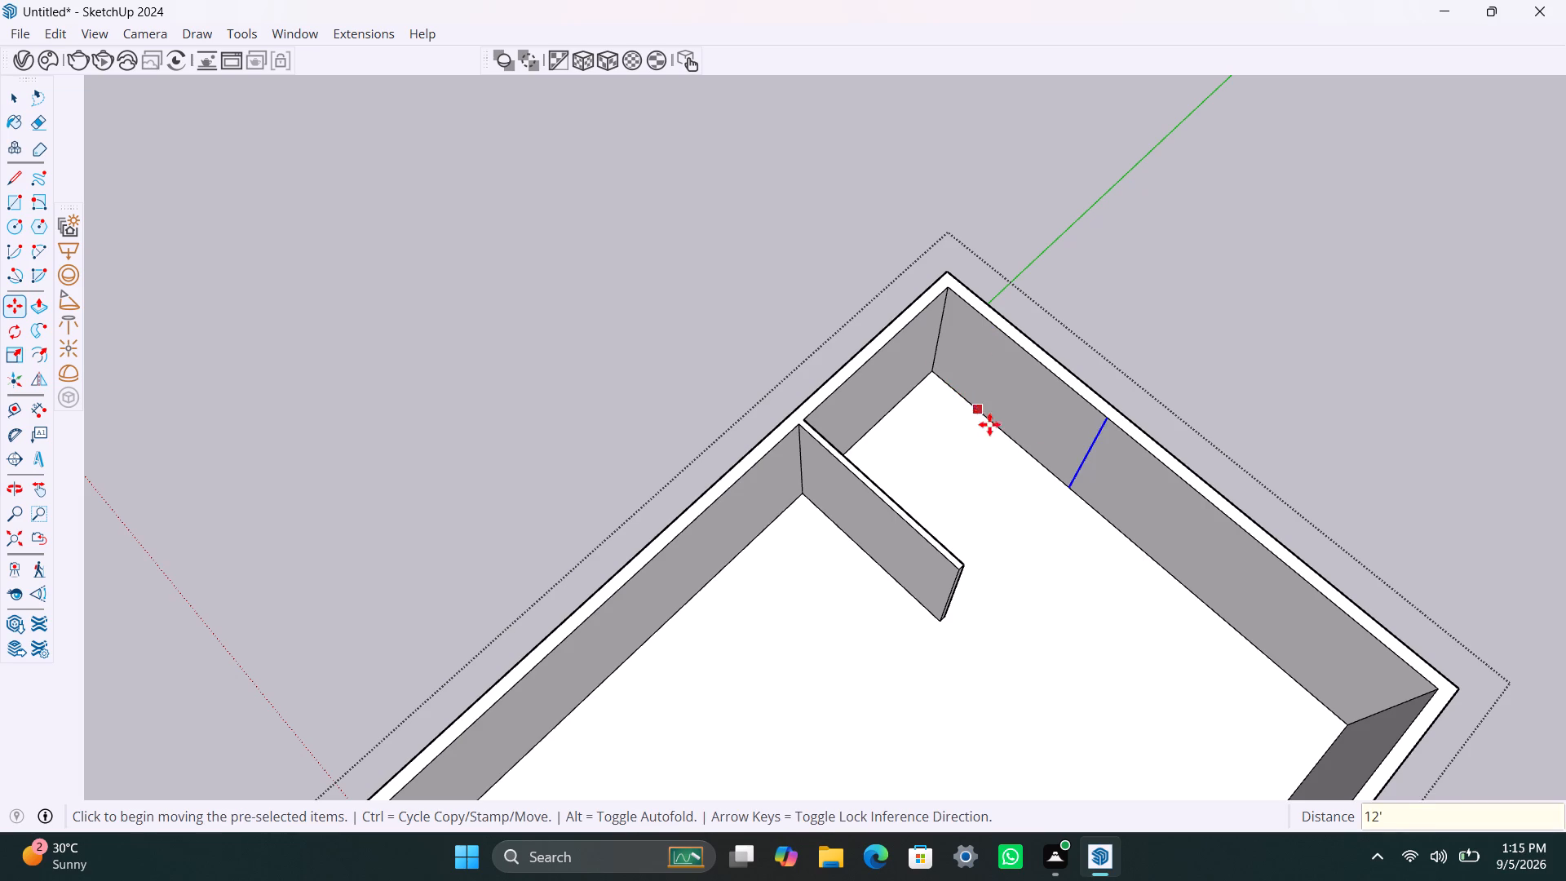
Copy the new vertical edge on the side wall a further 4.5" away from the corner to mark the second partition's thickness.
{"action": "key", "text": "m"}
{"action": "left_click", "coordinate": [1070, 485]}
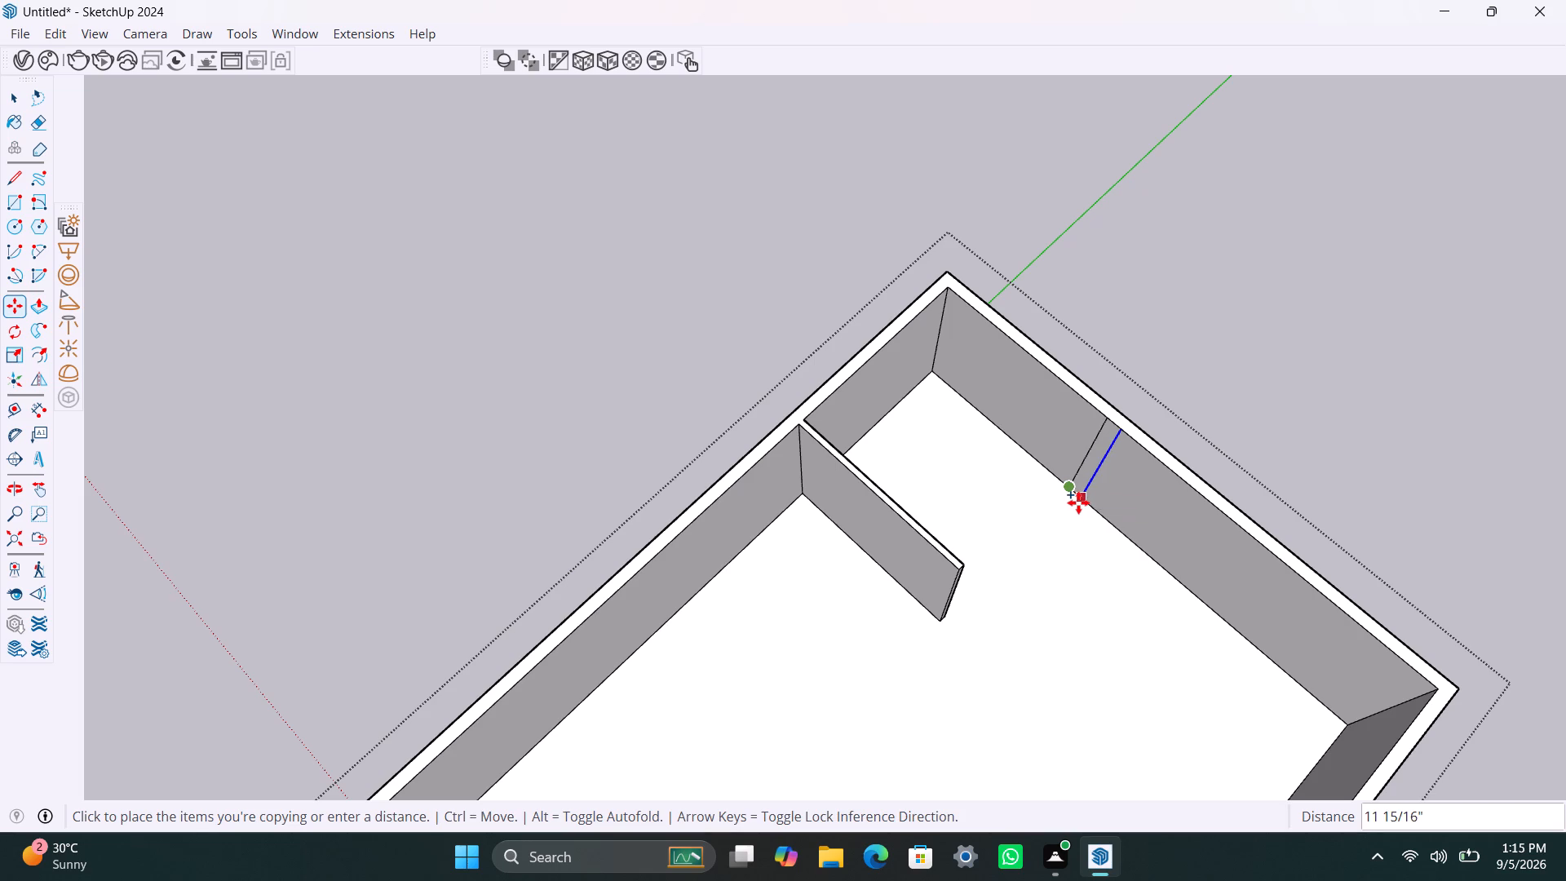
{"action": "type", "text": "4.5\""}
{"action": "key", "text": "Return"}
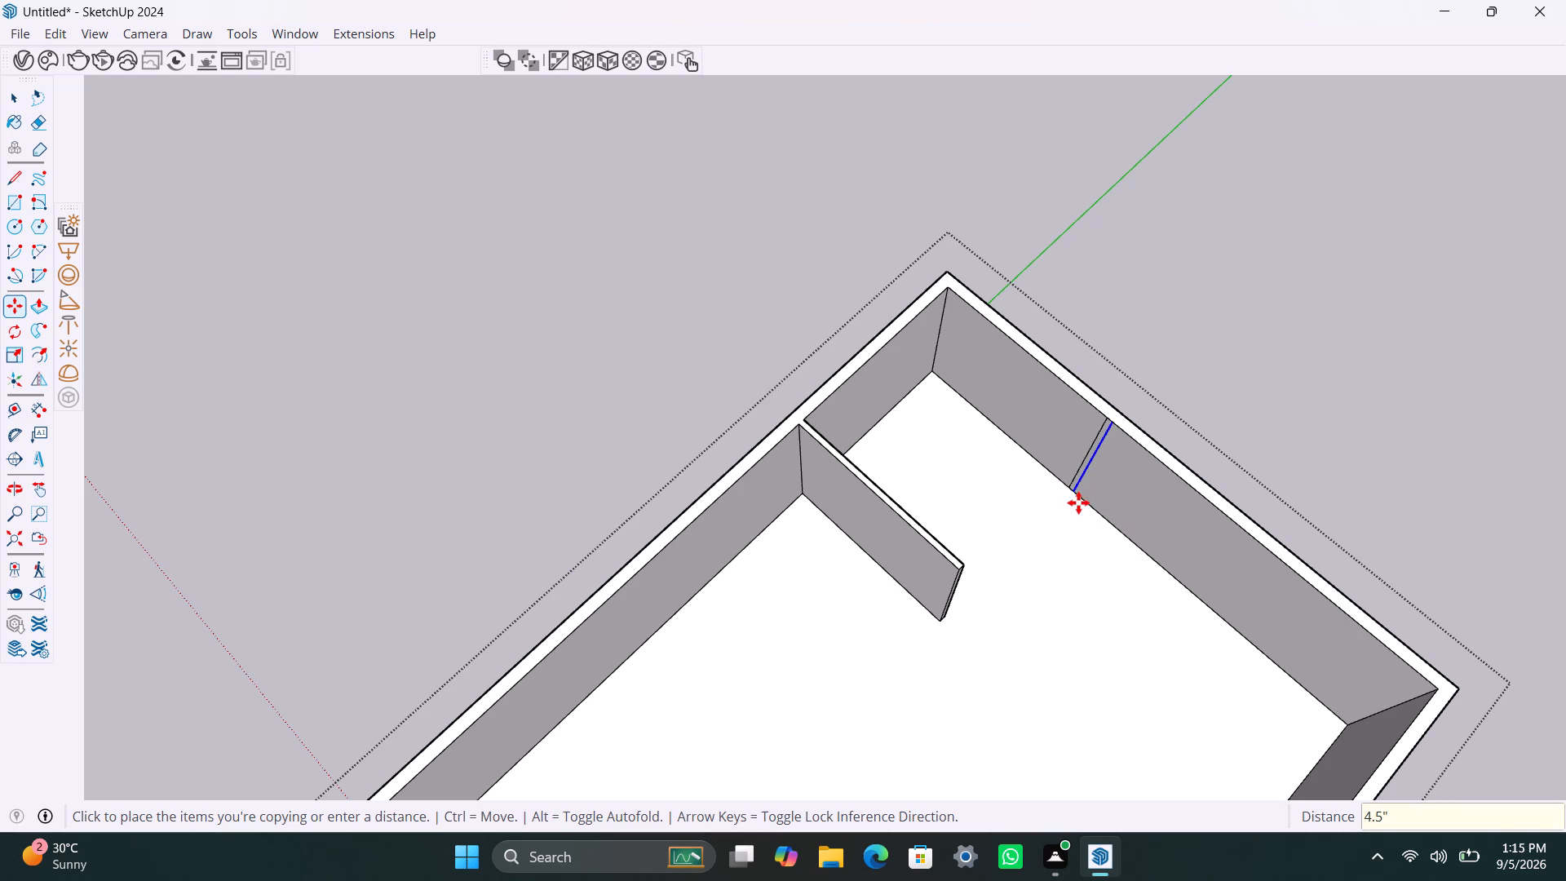
Push/Pull the narrow 4.5" strip on the side wall 7' into the interior to form a second partition wall.
{"action": "scroll", "coordinate": [1062, 481], "scroll_direction": "up", "scroll_amount": 10}
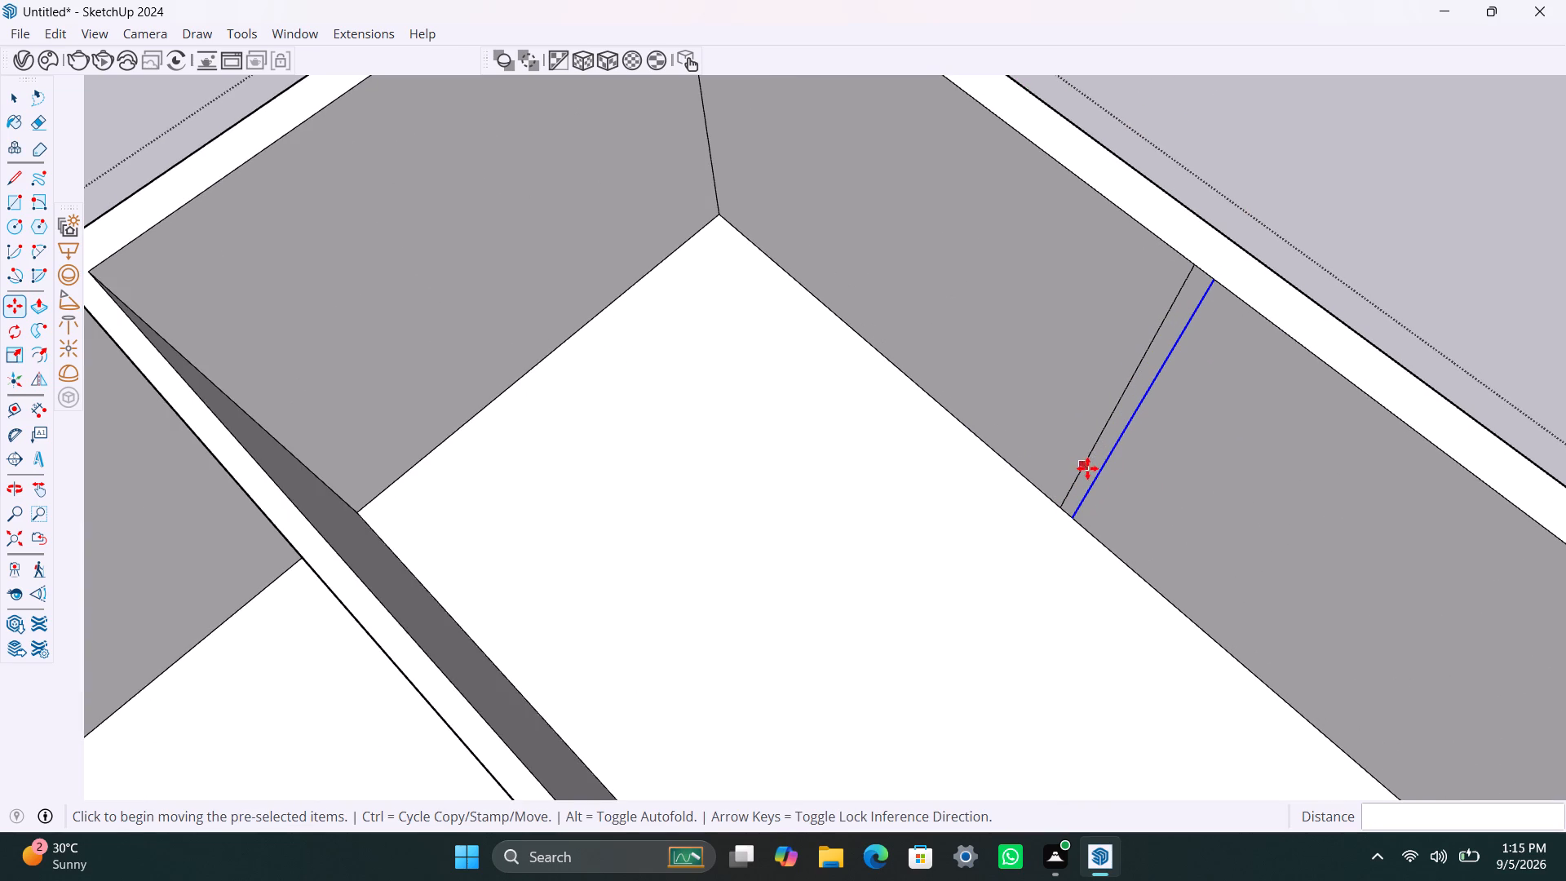
{"action": "key", "text": "space"}
{"action": "left_click", "coordinate": [1097, 467]}
{"action": "scroll", "coordinate": [1091, 459], "scroll_direction": "up", "scroll_amount": 3}
{"action": "left_click", "coordinate": [1104, 450]}
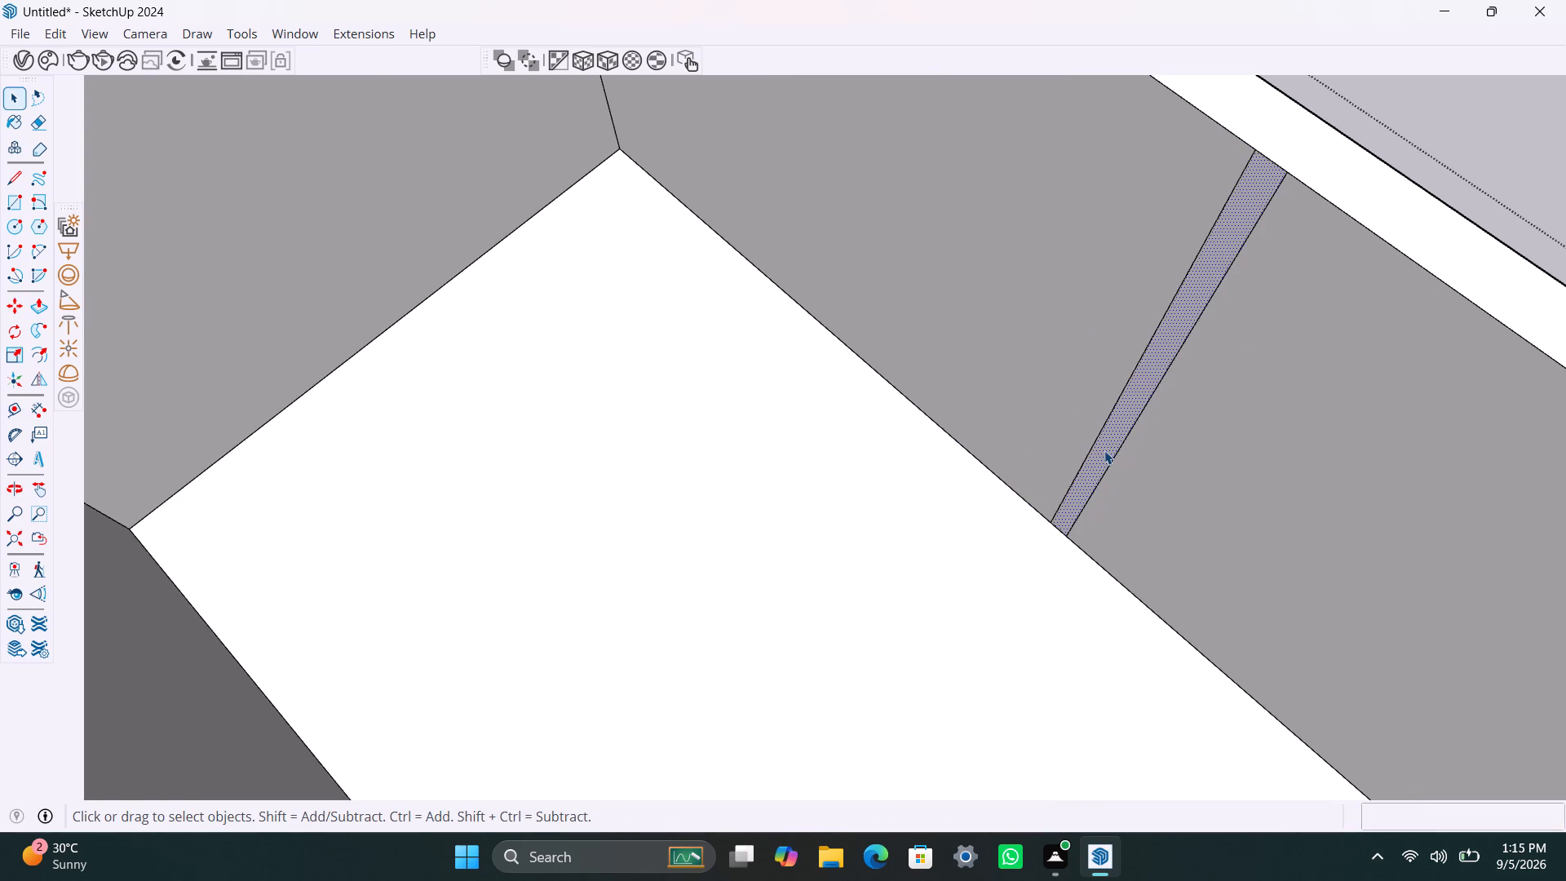
{"action": "key", "text": "p"}
{"action": "left_click", "coordinate": [1104, 453]}
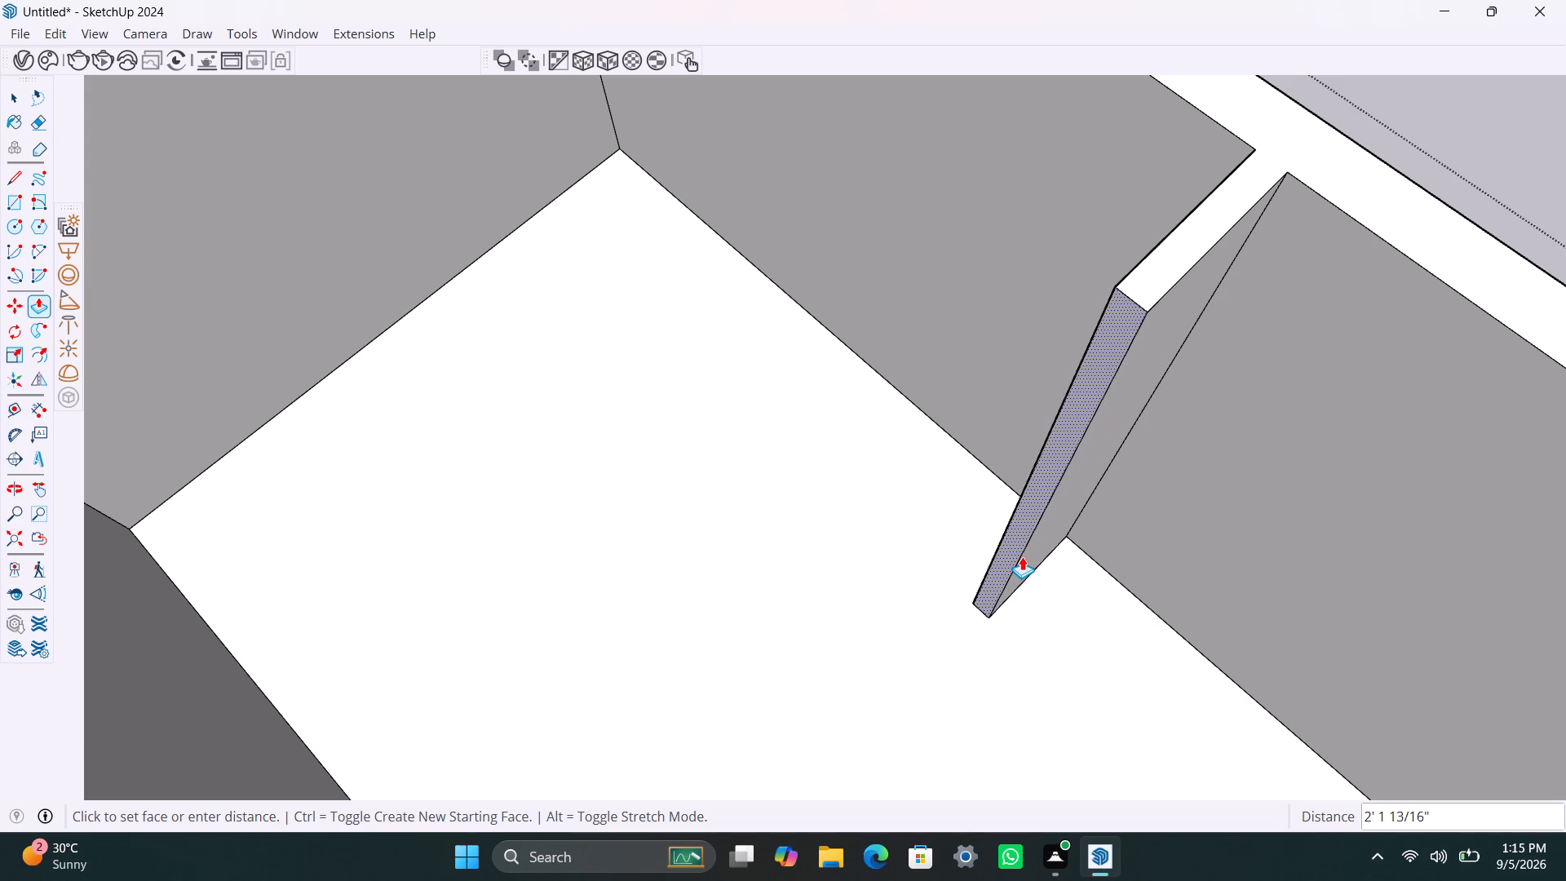
{"action": "type", "text": "7'"}
{"action": "key", "text": "Return"}
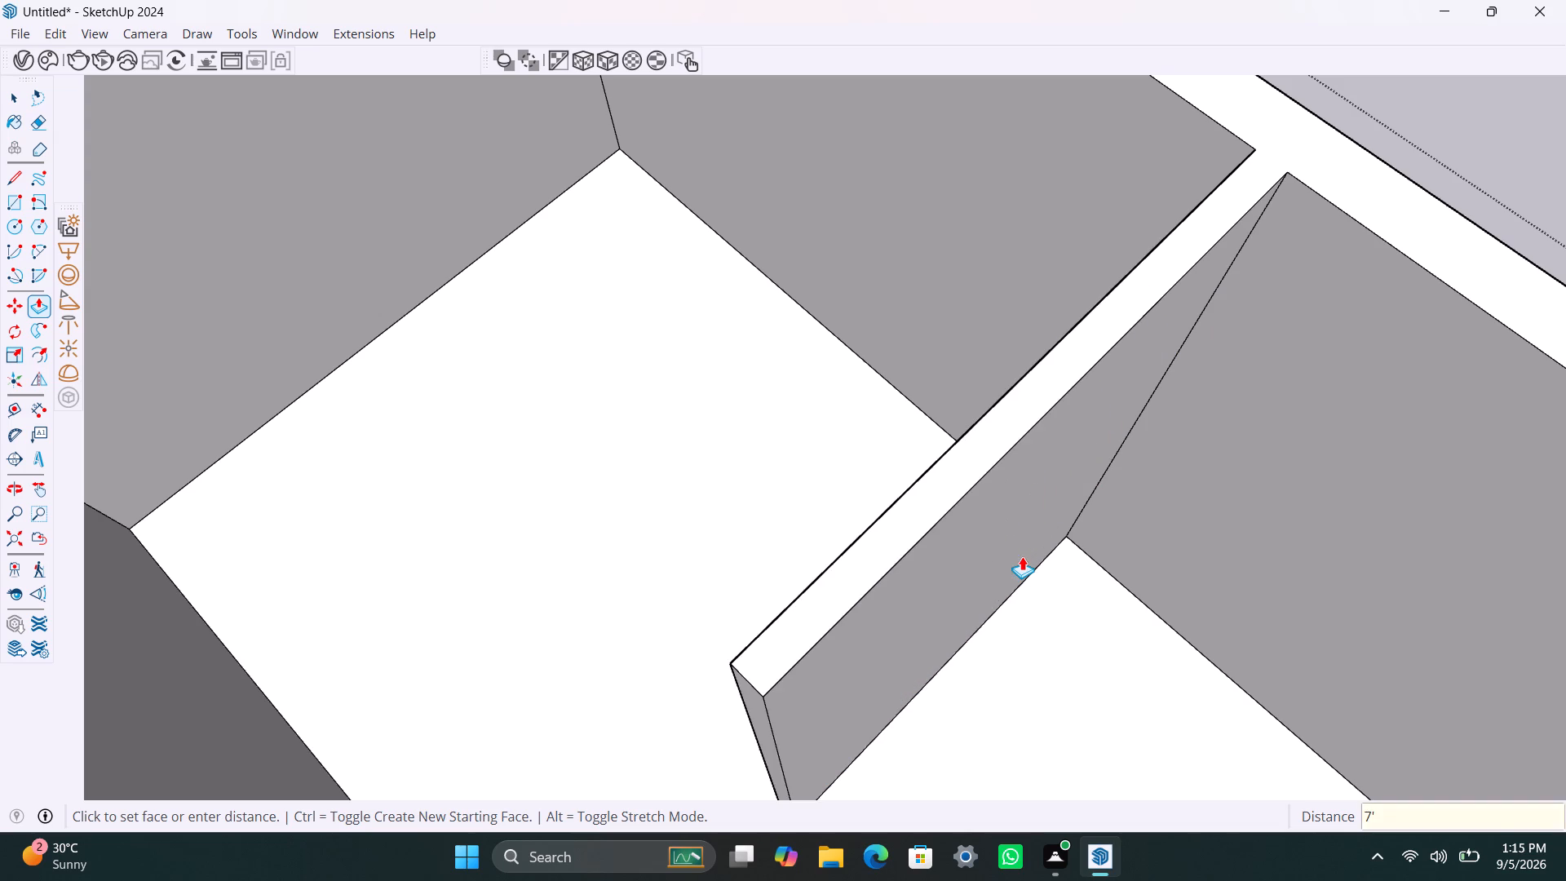
Copy the vertical free-end edge of the 12' partition 4.5" back along its face inside the corner room.
{"action": "scroll", "coordinate": [999, 547], "scroll_direction": "down", "scroll_amount": 9}
{"action": "middle_click_drag", "start_coordinate": [810, 698], "coordinate": [347, 748]}
{"action": "scroll", "coordinate": [344, 504], "scroll_direction": "up", "scroll_amount": 2}
{"action": "key", "text": "space"}
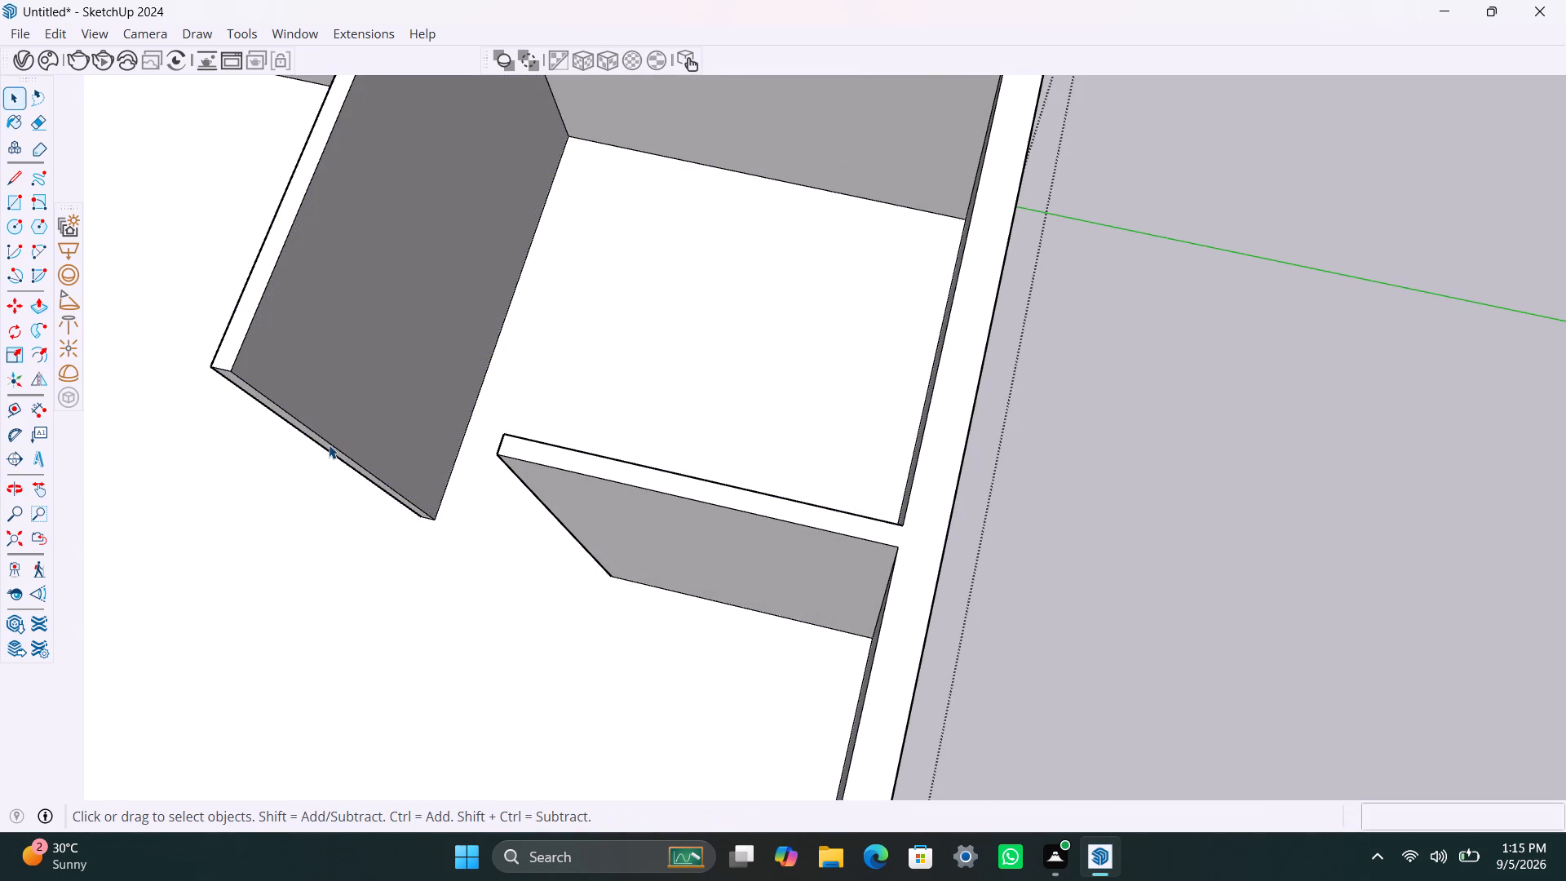
{"action": "left_click", "coordinate": [329, 445]}
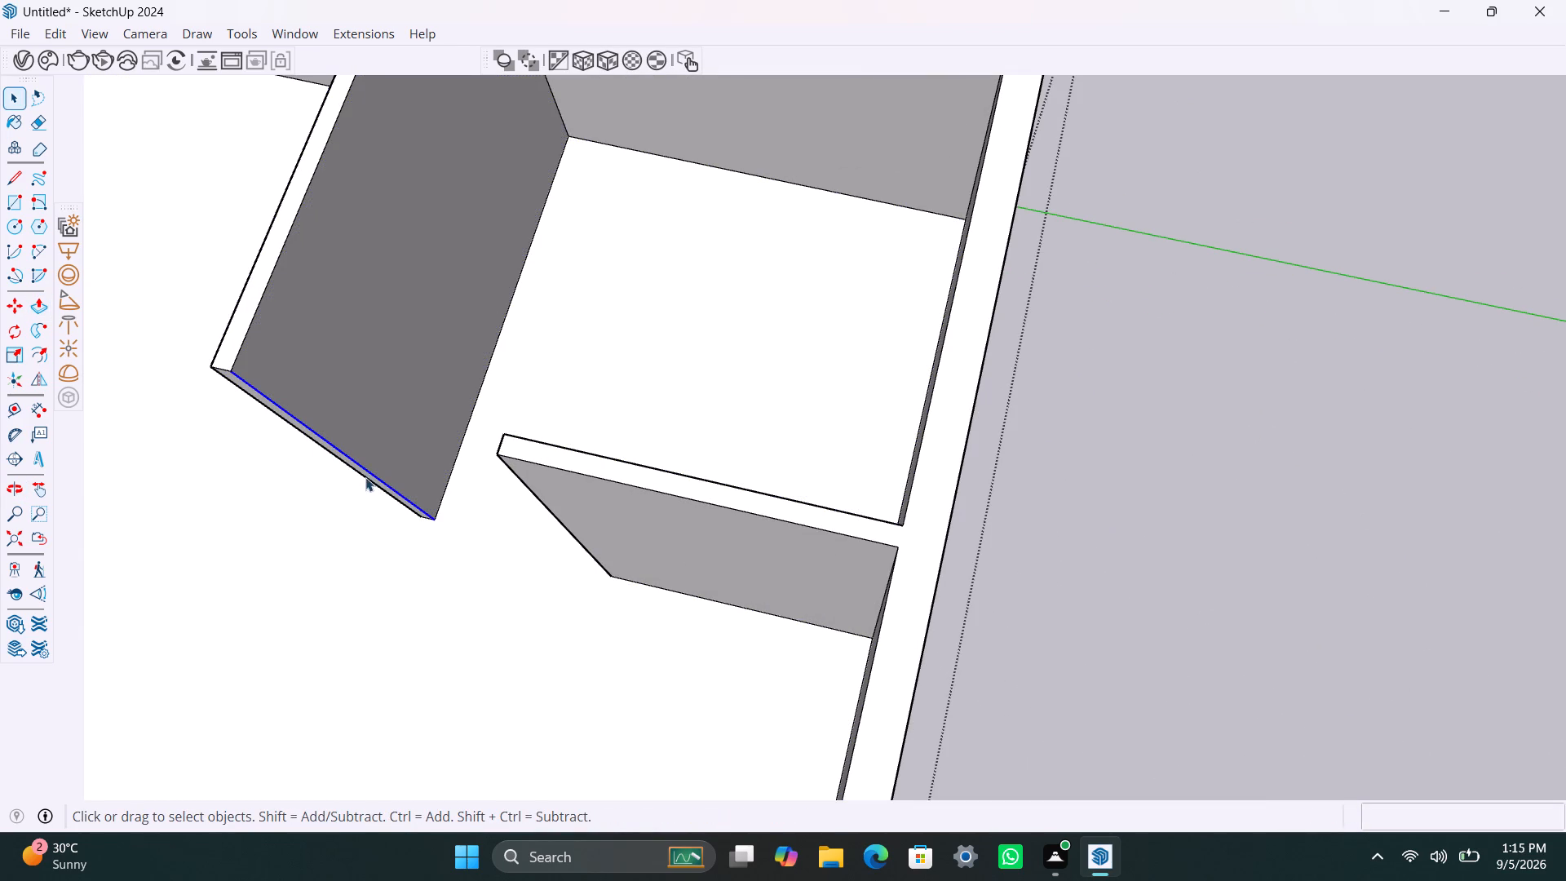
{"action": "key", "text": "m"}
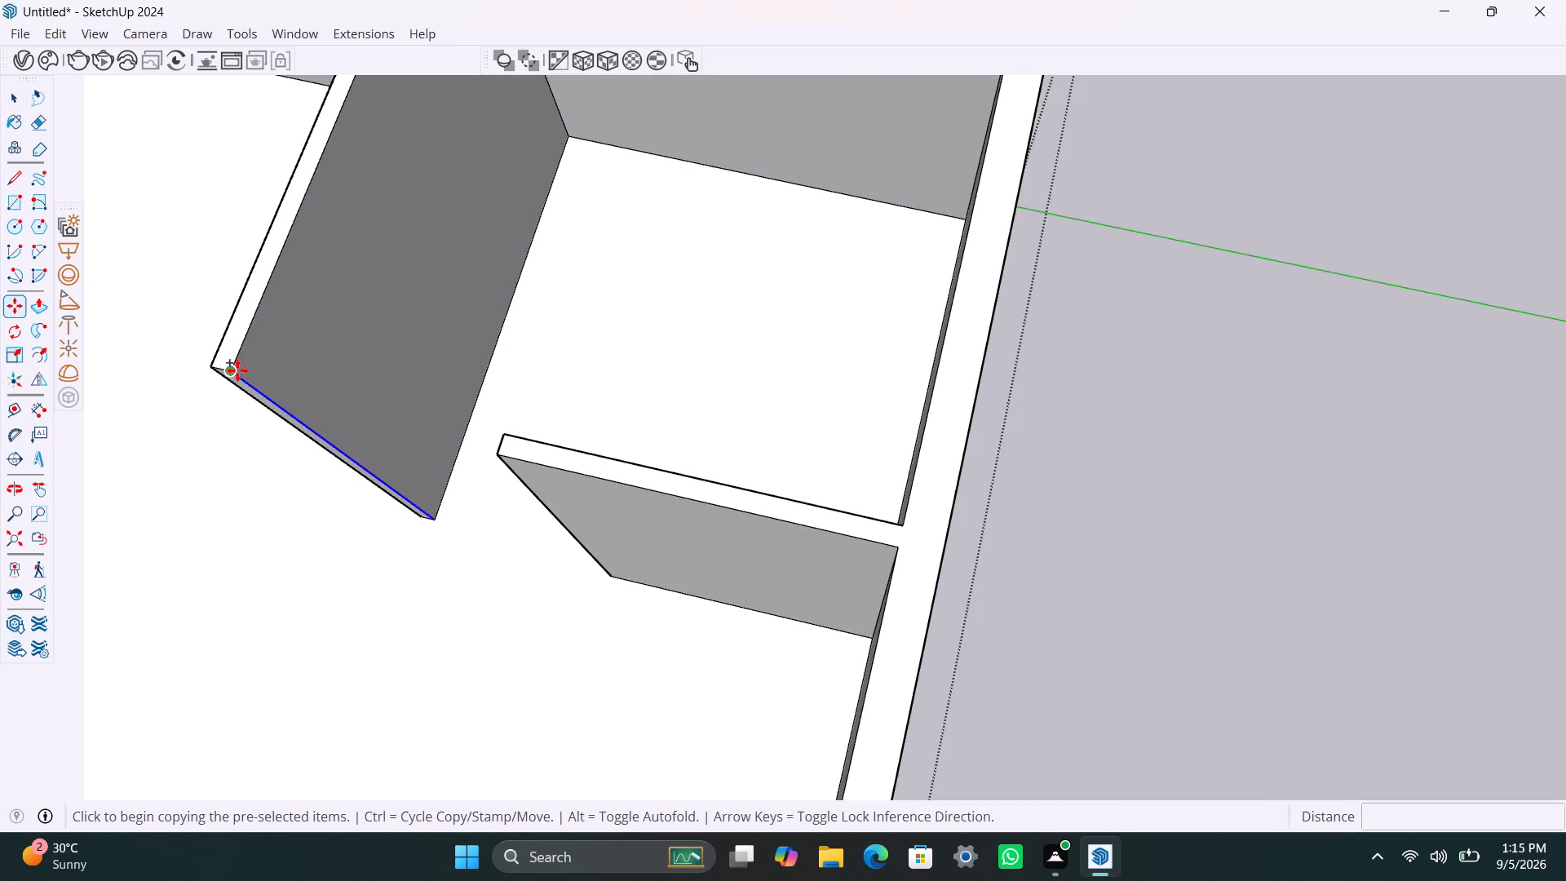
{"action": "left_click", "coordinate": [237, 370]}
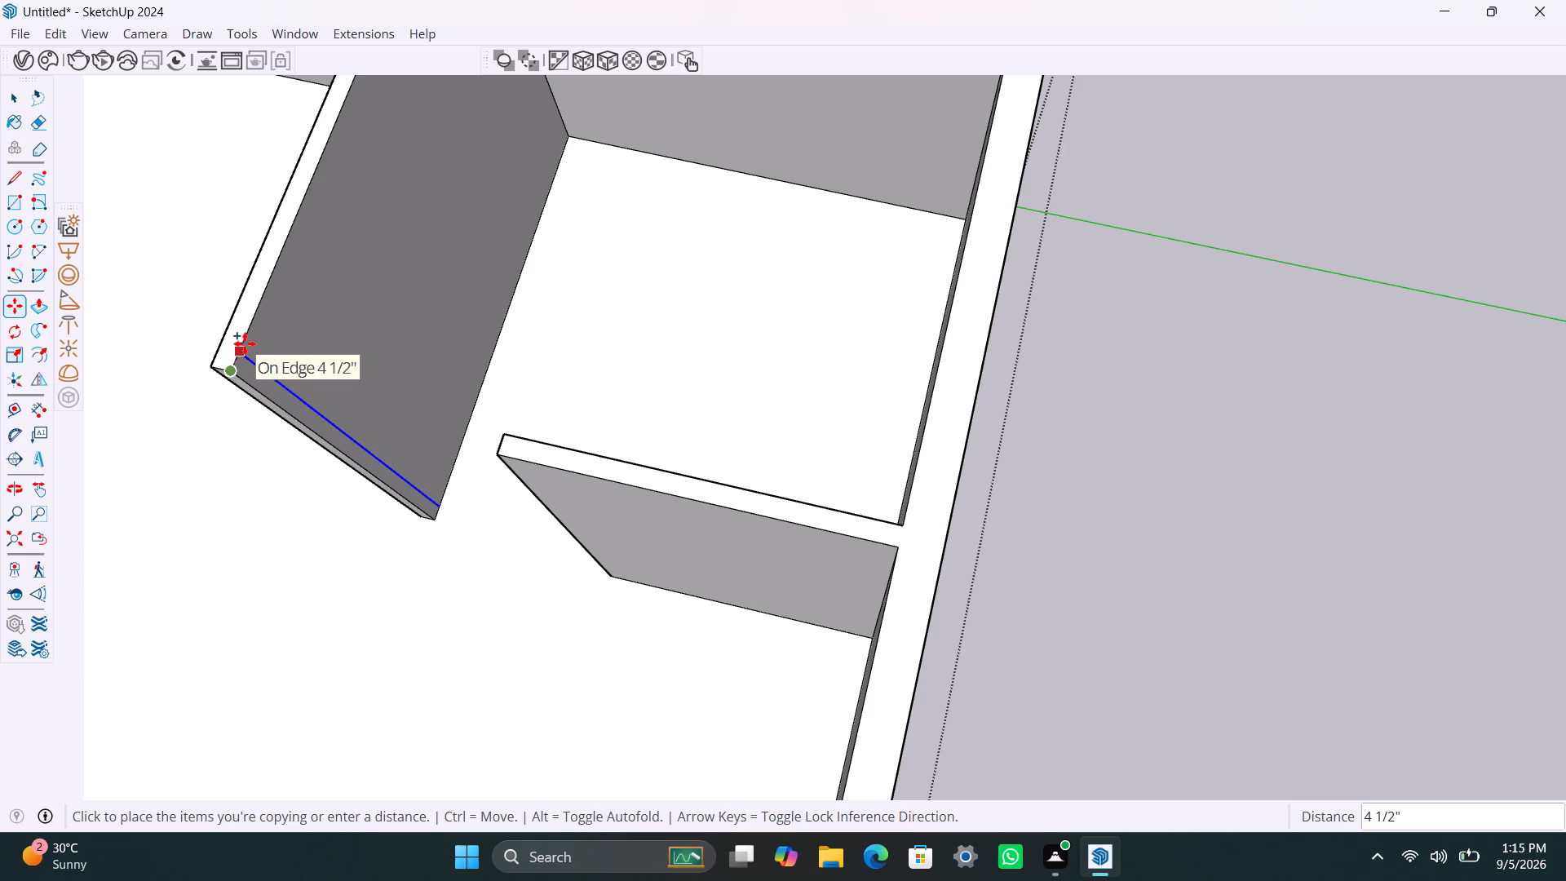
{"action": "type", "text": "4.5\""}
{"action": "key", "text": "Return"}
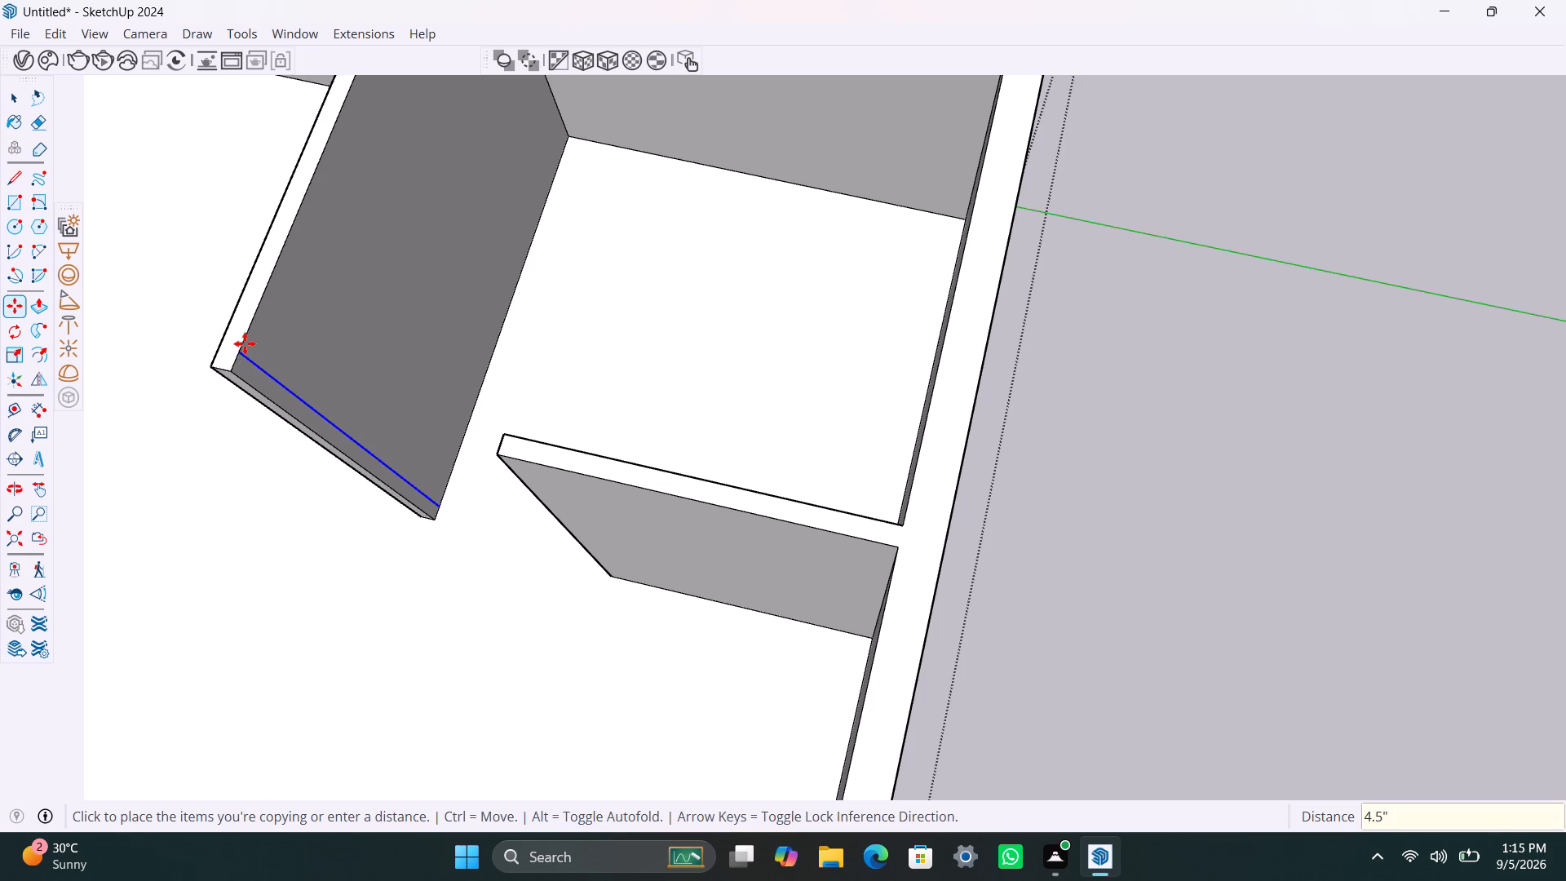
{"action": "scroll", "coordinate": [255, 391], "scroll_direction": "up", "scroll_amount": 2}
{"action": "key", "text": "Escape"}
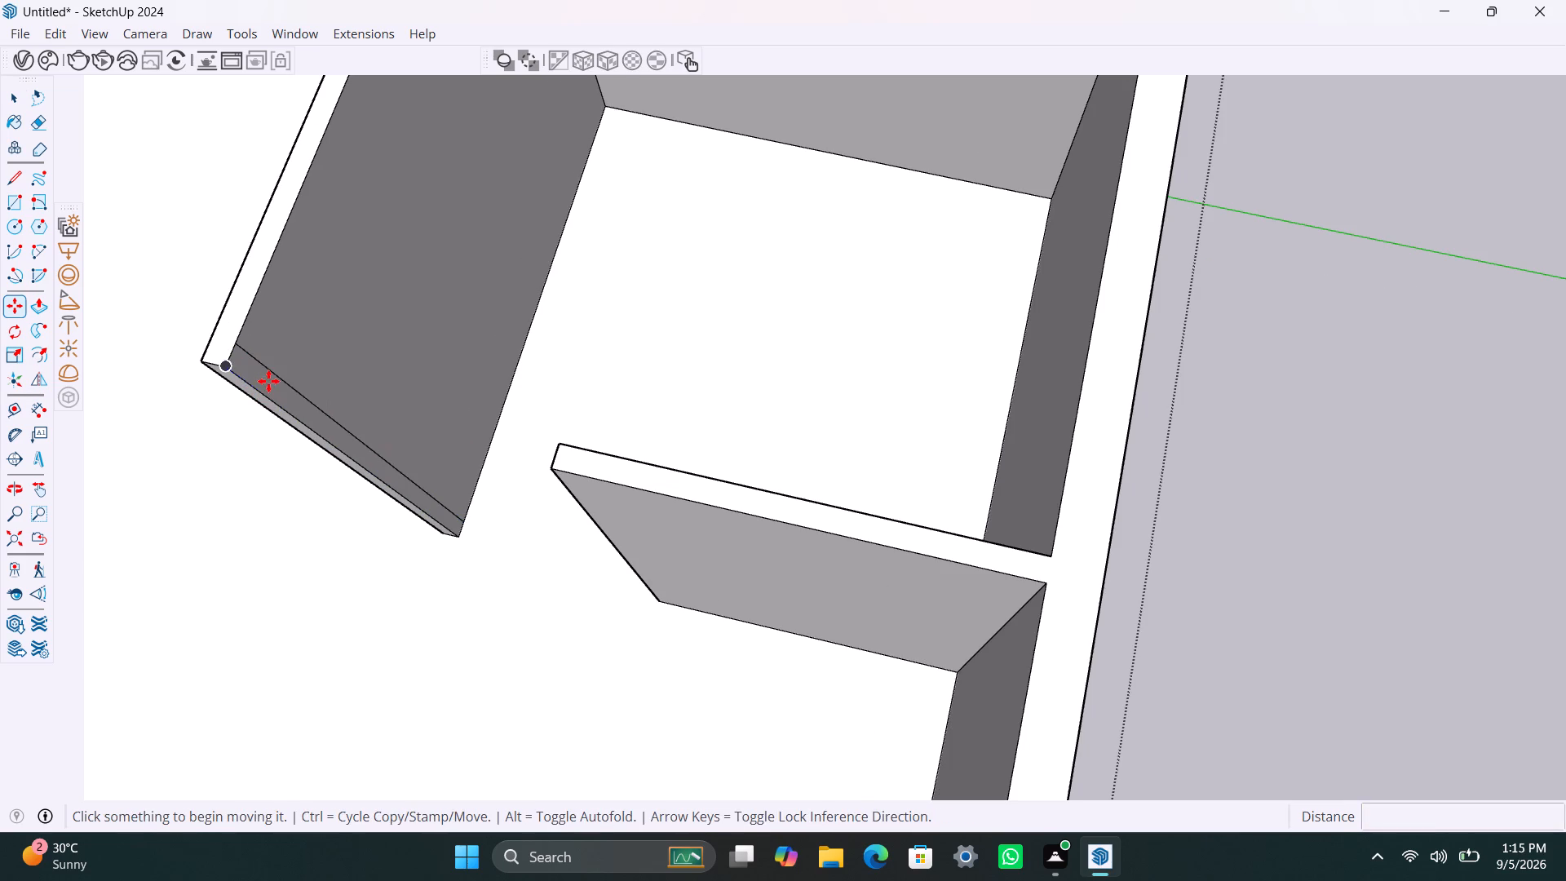
Push/Pull the 4.5" strip at the 12' partition's free end 1' toward the 7' partition to form a return stub.
{"action": "key", "text": "space"}
{"action": "left_click", "coordinate": [268, 381]}
{"action": "key", "text": "p"}
{"action": "left_click", "coordinate": [268, 386]}
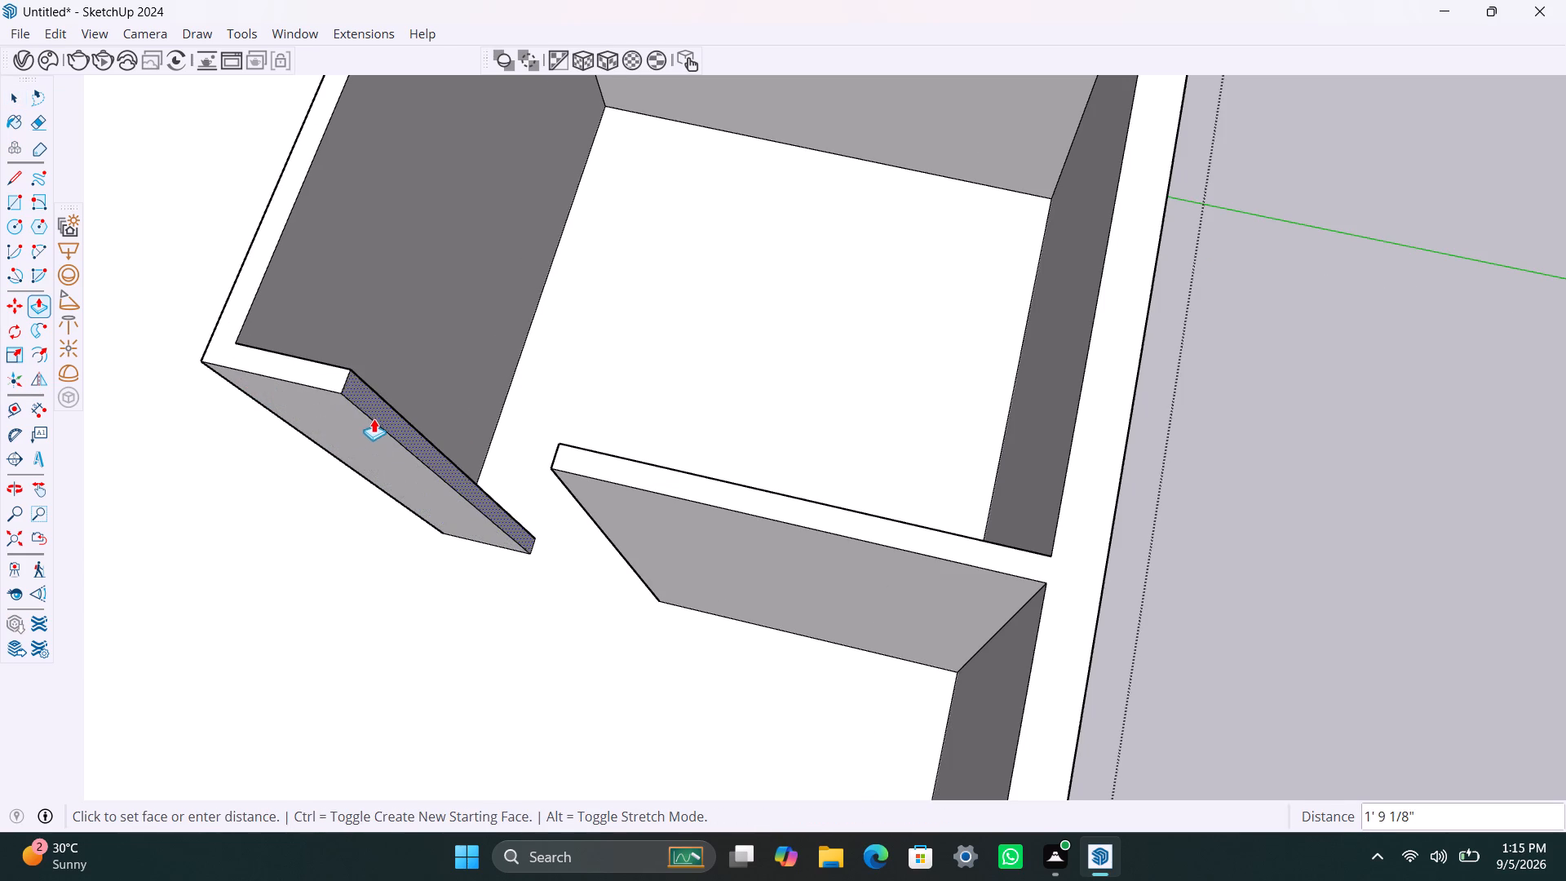
{"action": "type", "text": "1'"}
{"action": "key", "text": "Return"}
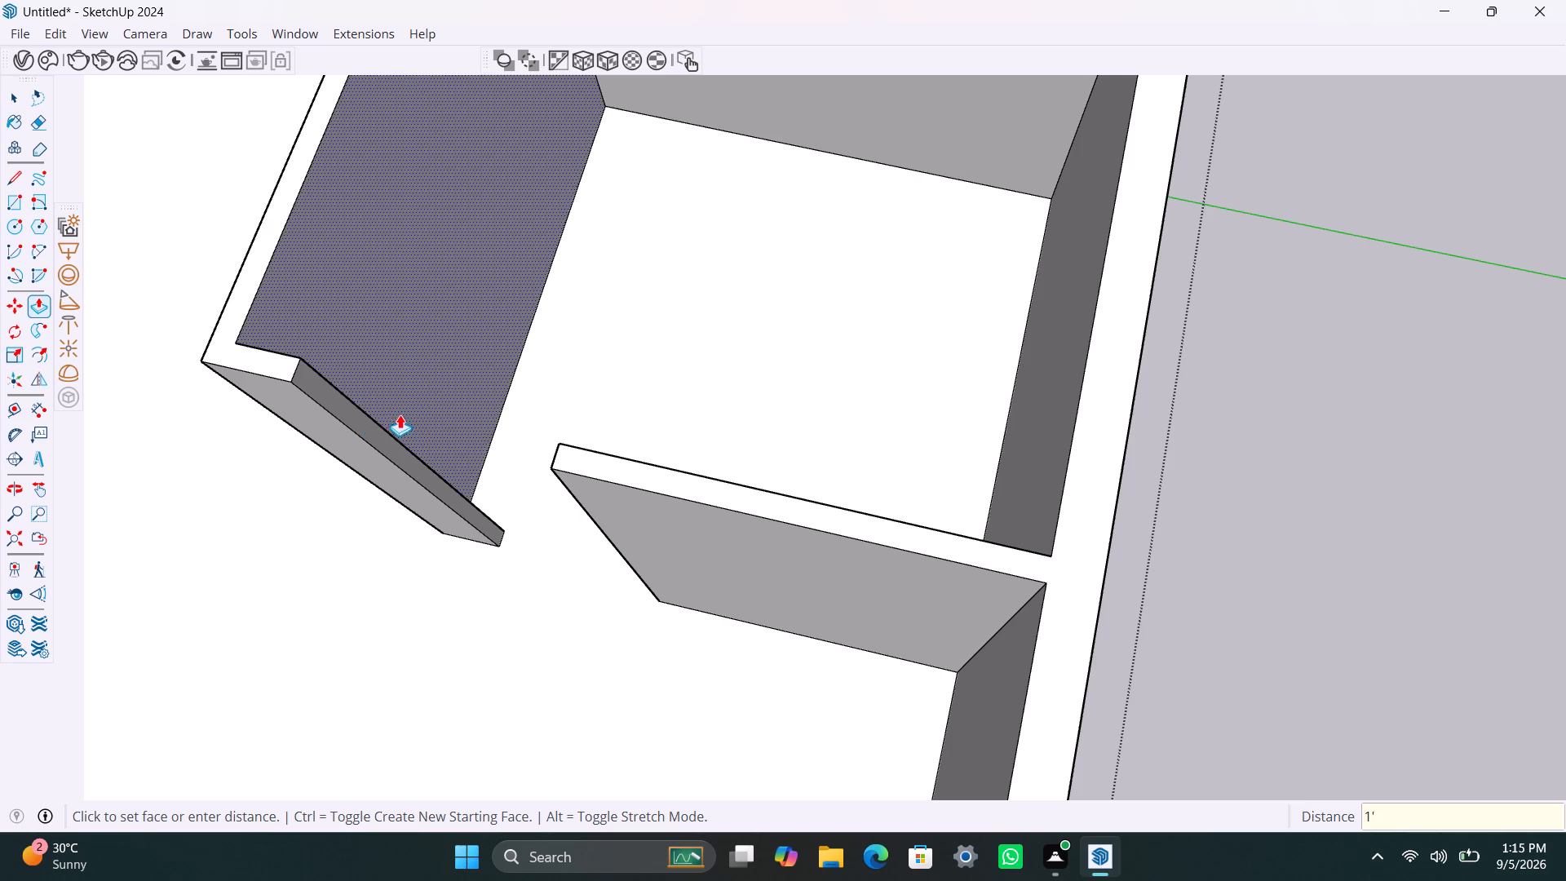
Copy the short top edge of the 1' return stub's end face 3' downward to mark the top of the door opening.
{"action": "key", "text": "space"}
{"action": "scroll", "coordinate": [314, 351], "scroll_direction": "up", "scroll_amount": 2}
{"action": "left_click", "coordinate": [292, 379]}
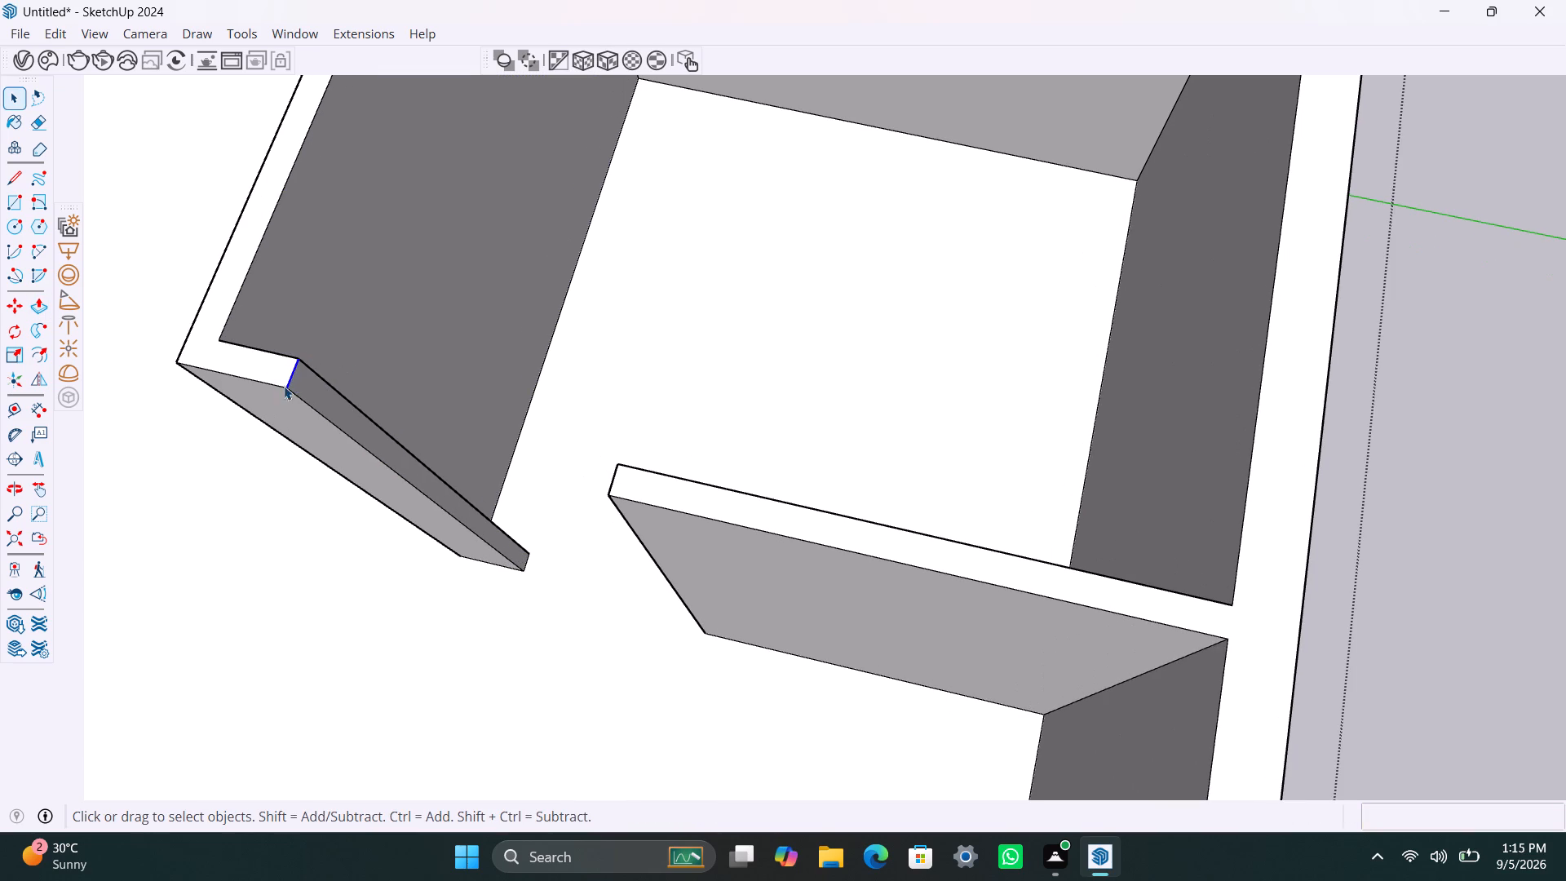
{"action": "key", "text": "m"}
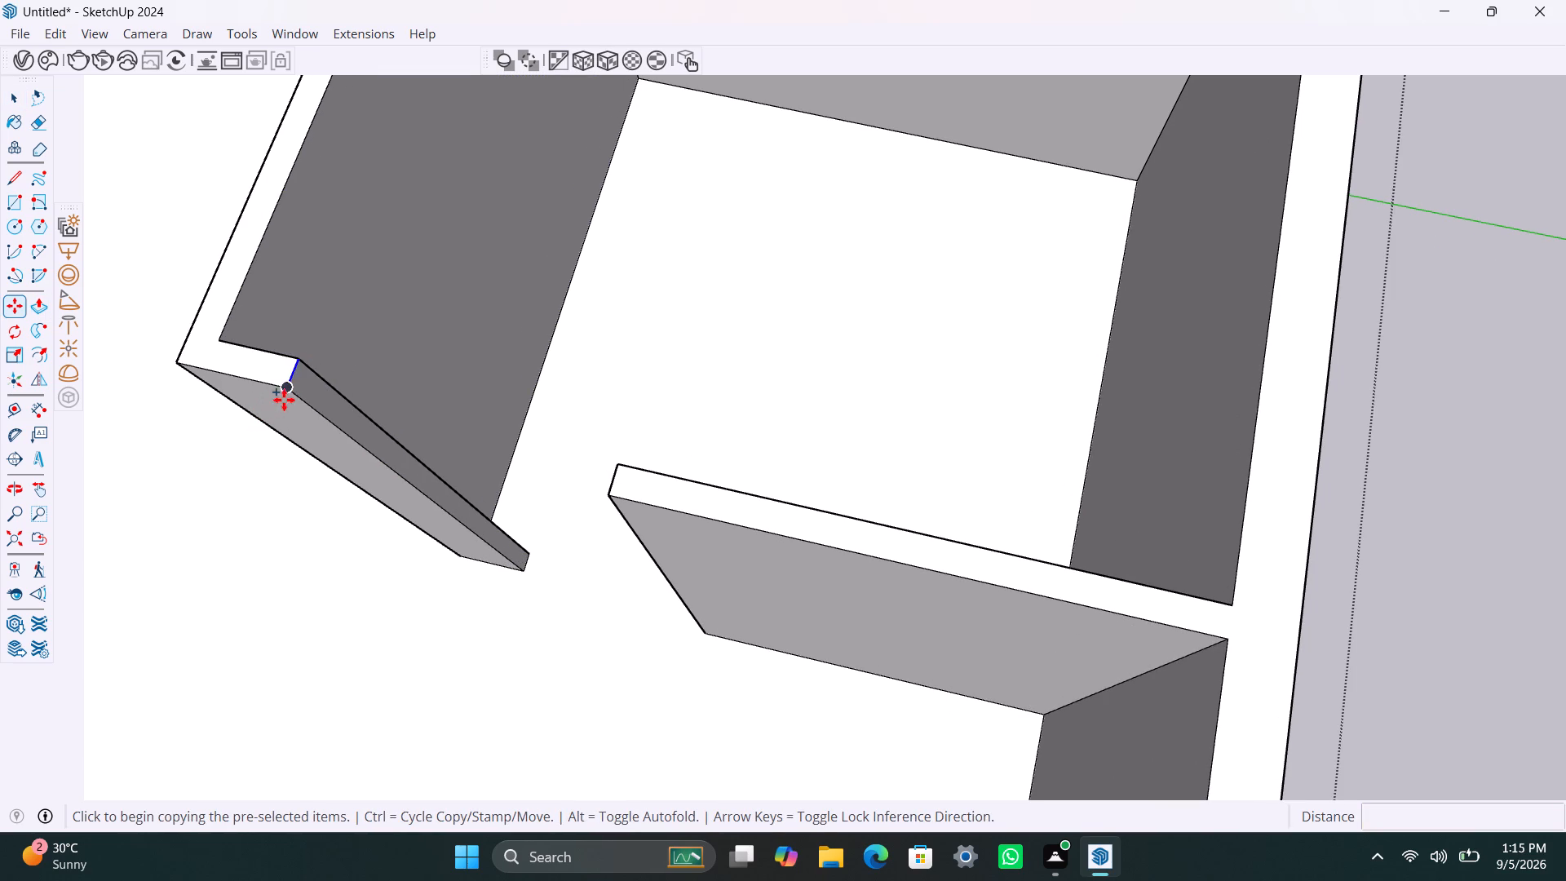
{"action": "left_click", "coordinate": [289, 392]}
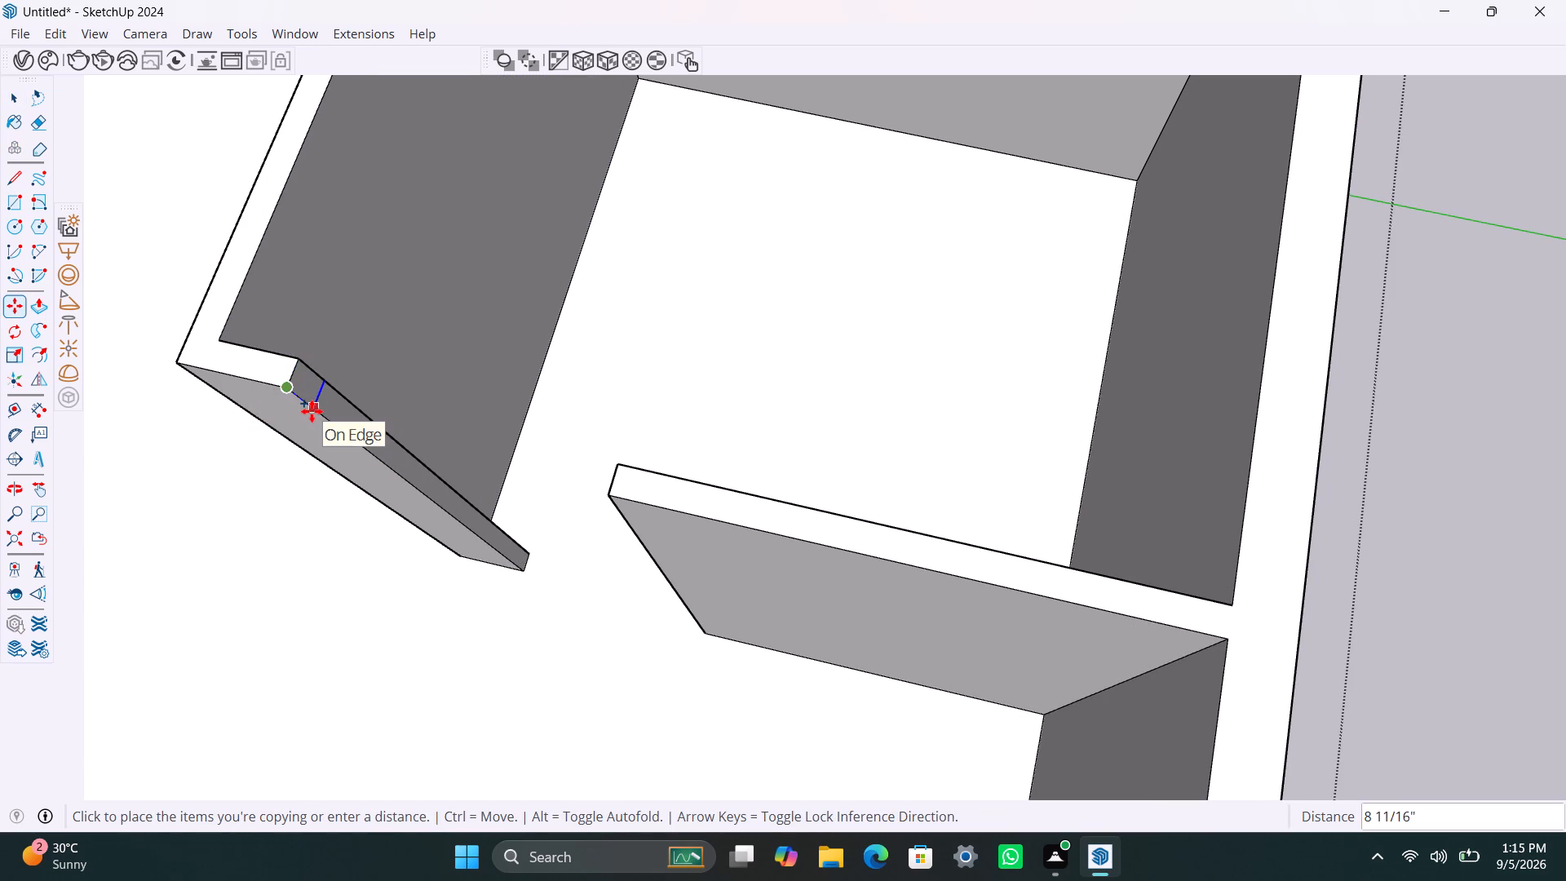
{"action": "type", "text": "3'"}
{"action": "key", "text": "Return"}
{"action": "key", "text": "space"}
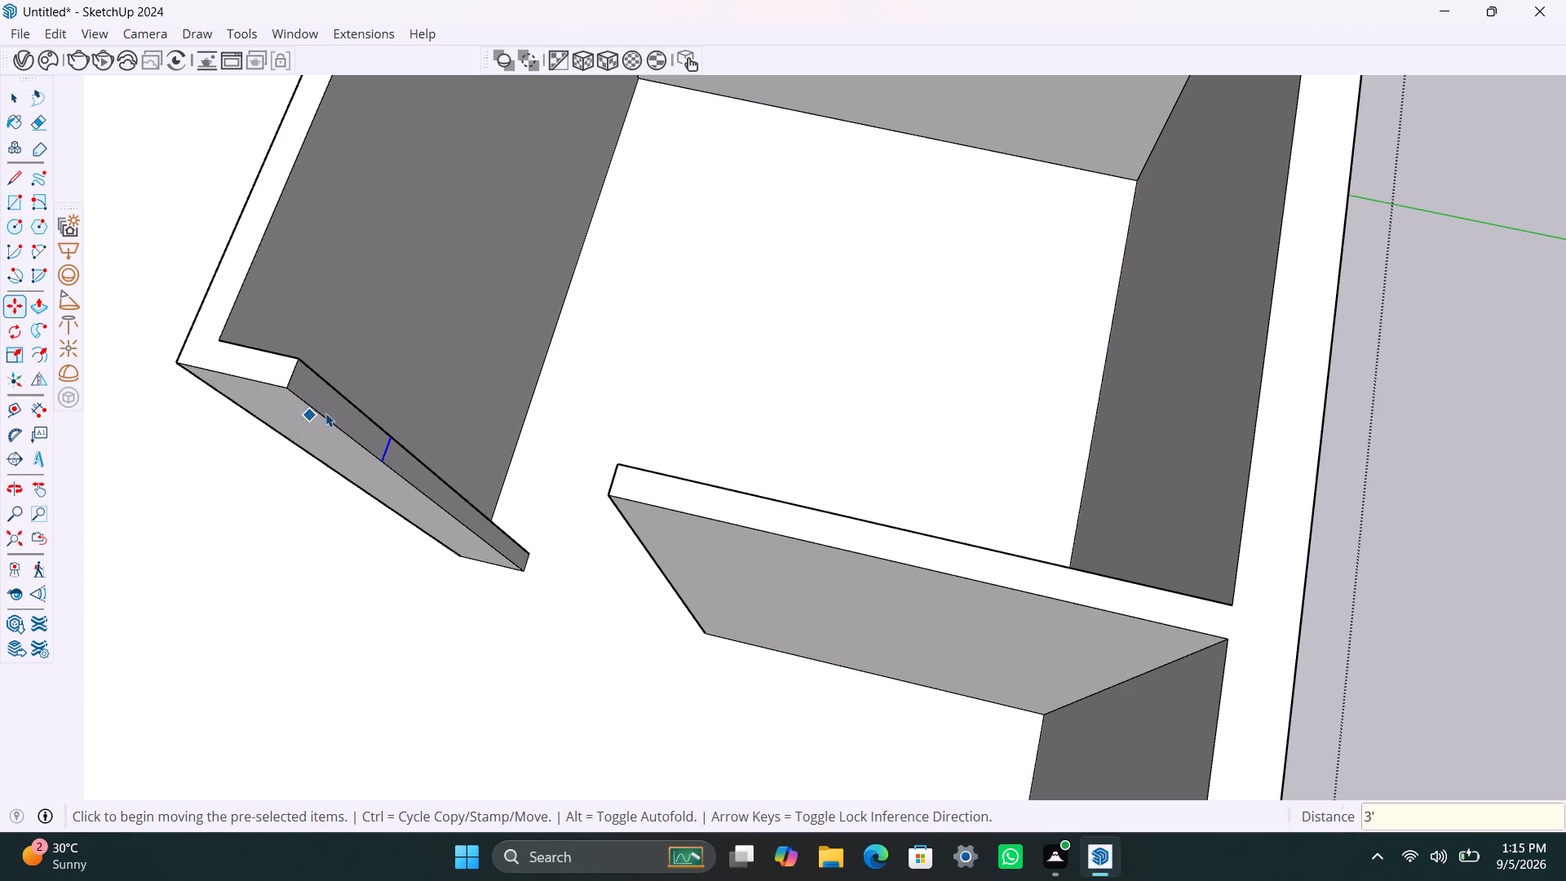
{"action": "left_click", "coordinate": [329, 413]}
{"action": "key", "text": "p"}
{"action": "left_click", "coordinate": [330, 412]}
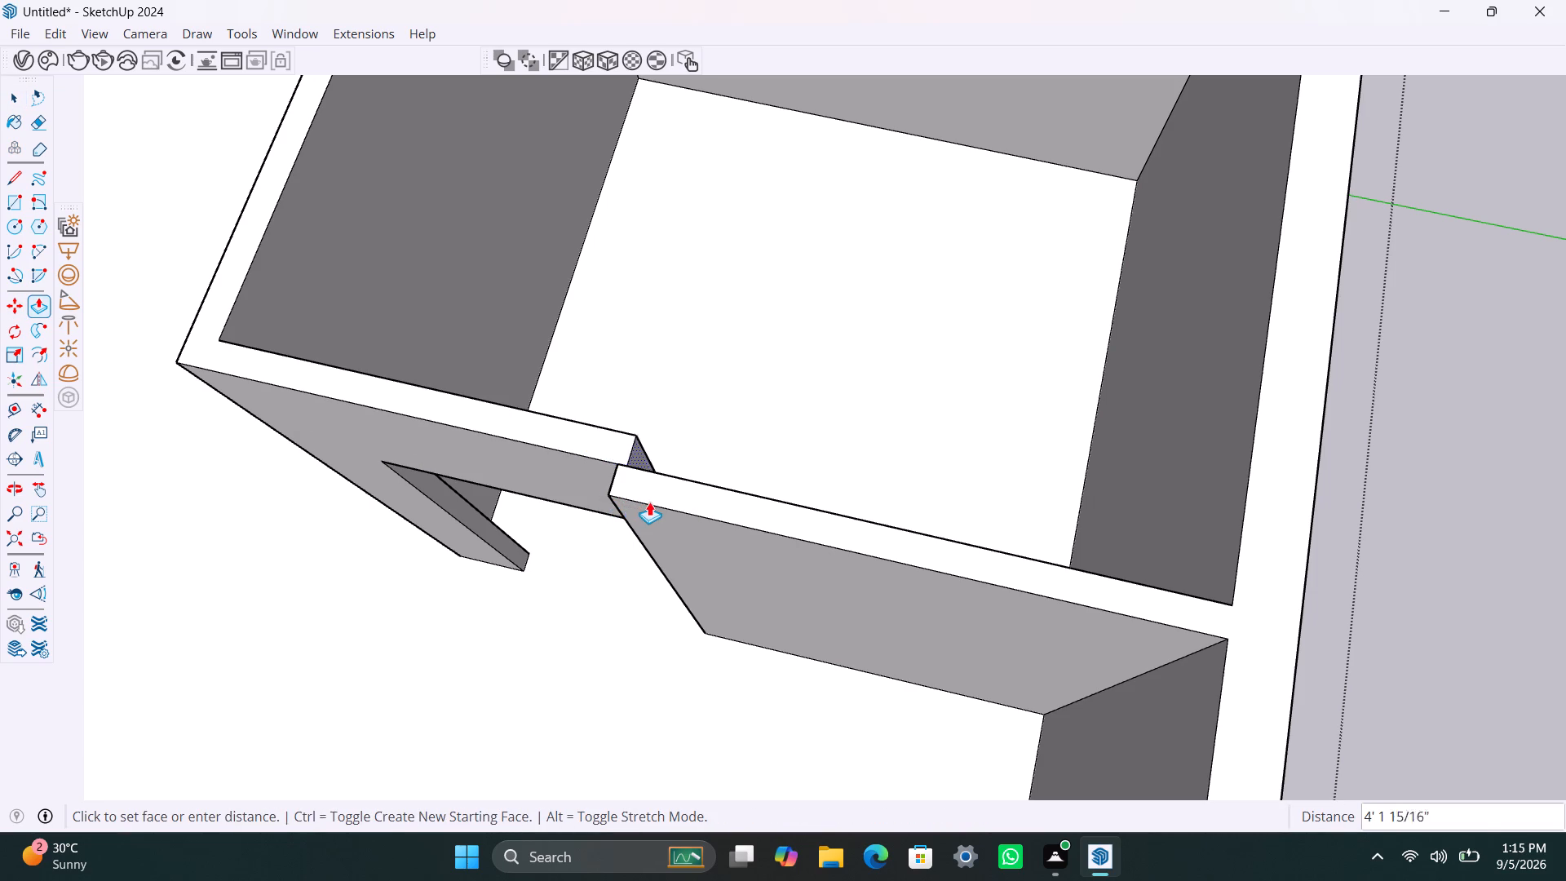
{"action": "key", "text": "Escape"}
Examine the corner room's two partitions, the return stub and the door opening between them from several sides.
{"action": "scroll", "coordinate": [414, 526], "scroll_direction": "down", "scroll_amount": 3}
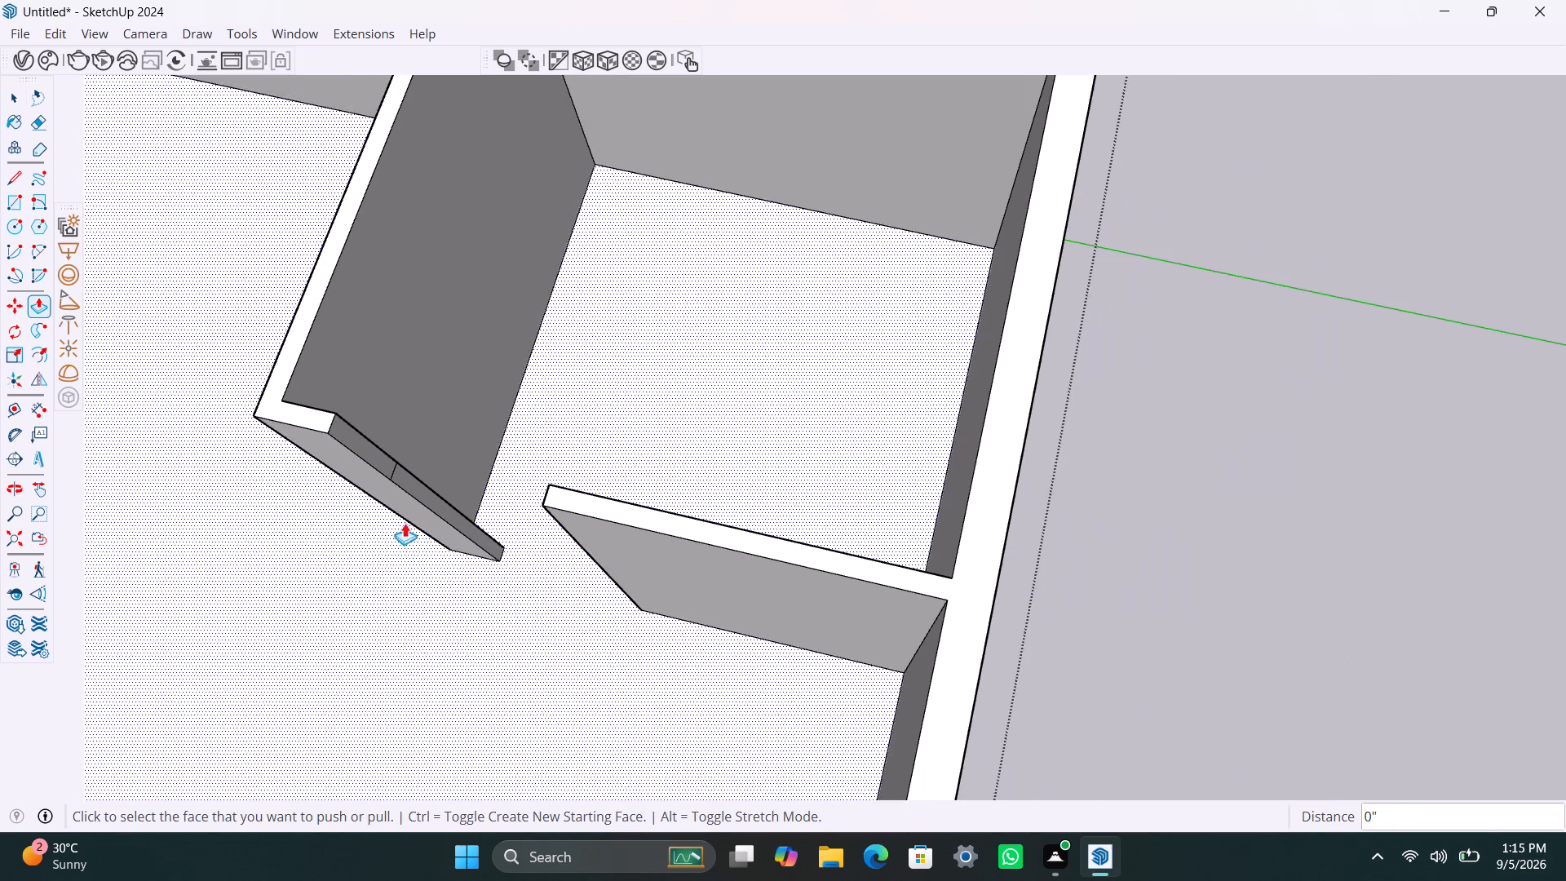
{"action": "scroll", "coordinate": [515, 640], "scroll_direction": "down", "scroll_amount": 2}
{"action": "middle_click_drag", "start_coordinate": [453, 641], "coordinate": [909, 610]}
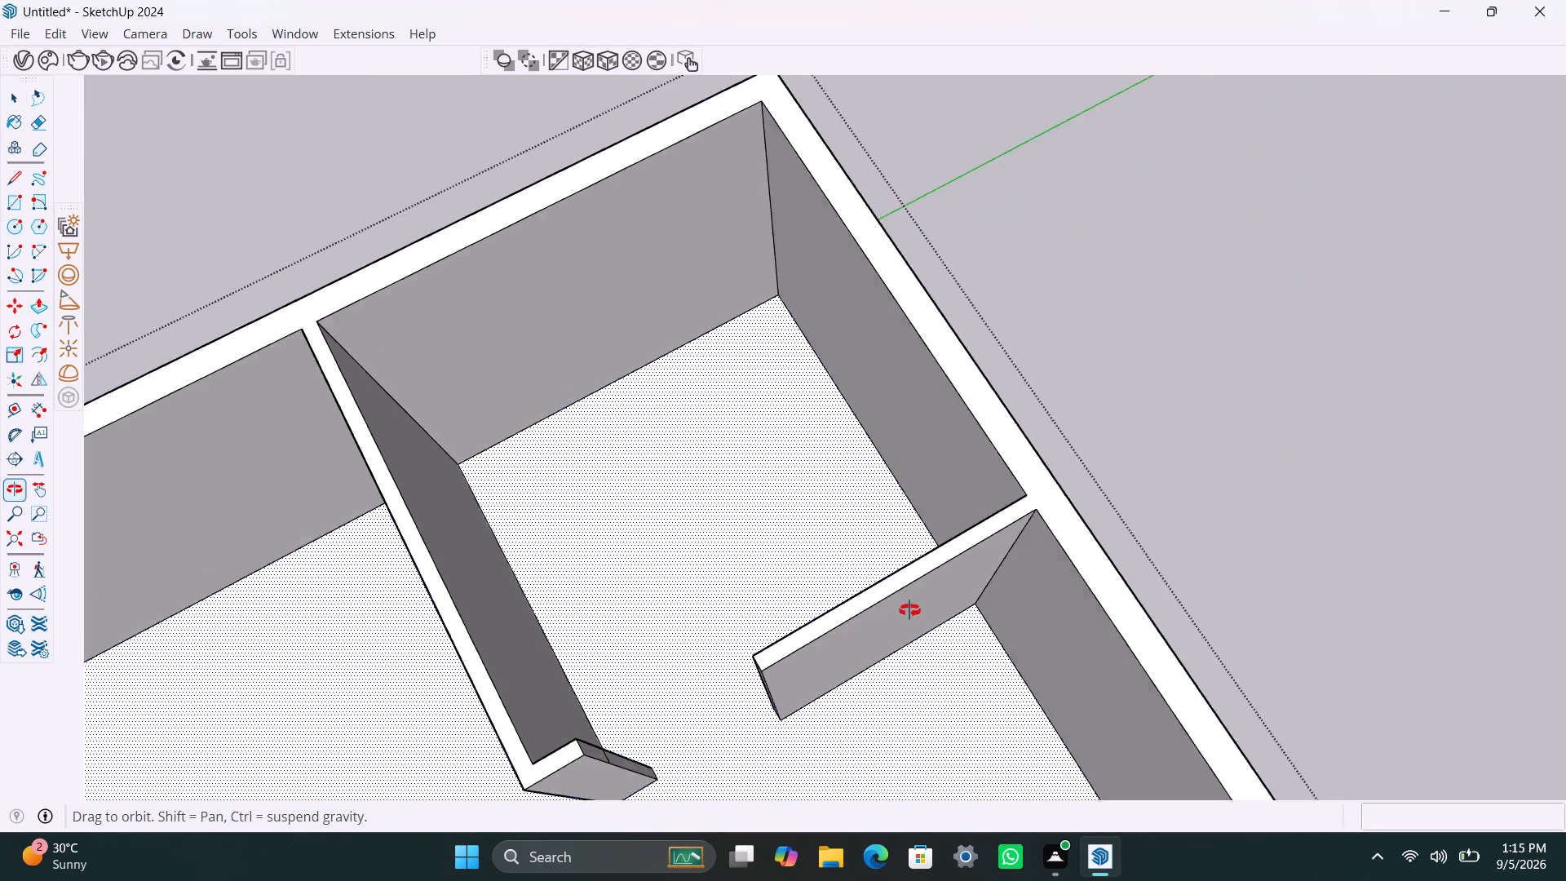
{"action": "middle_click_drag", "start_coordinate": [909, 610], "coordinate": [1063, 588]}
{"action": "scroll", "coordinate": [936, 591], "scroll_direction": "down", "scroll_amount": 2}
{"action": "middle_click_drag", "start_coordinate": [909, 596], "coordinate": [1026, 573]}
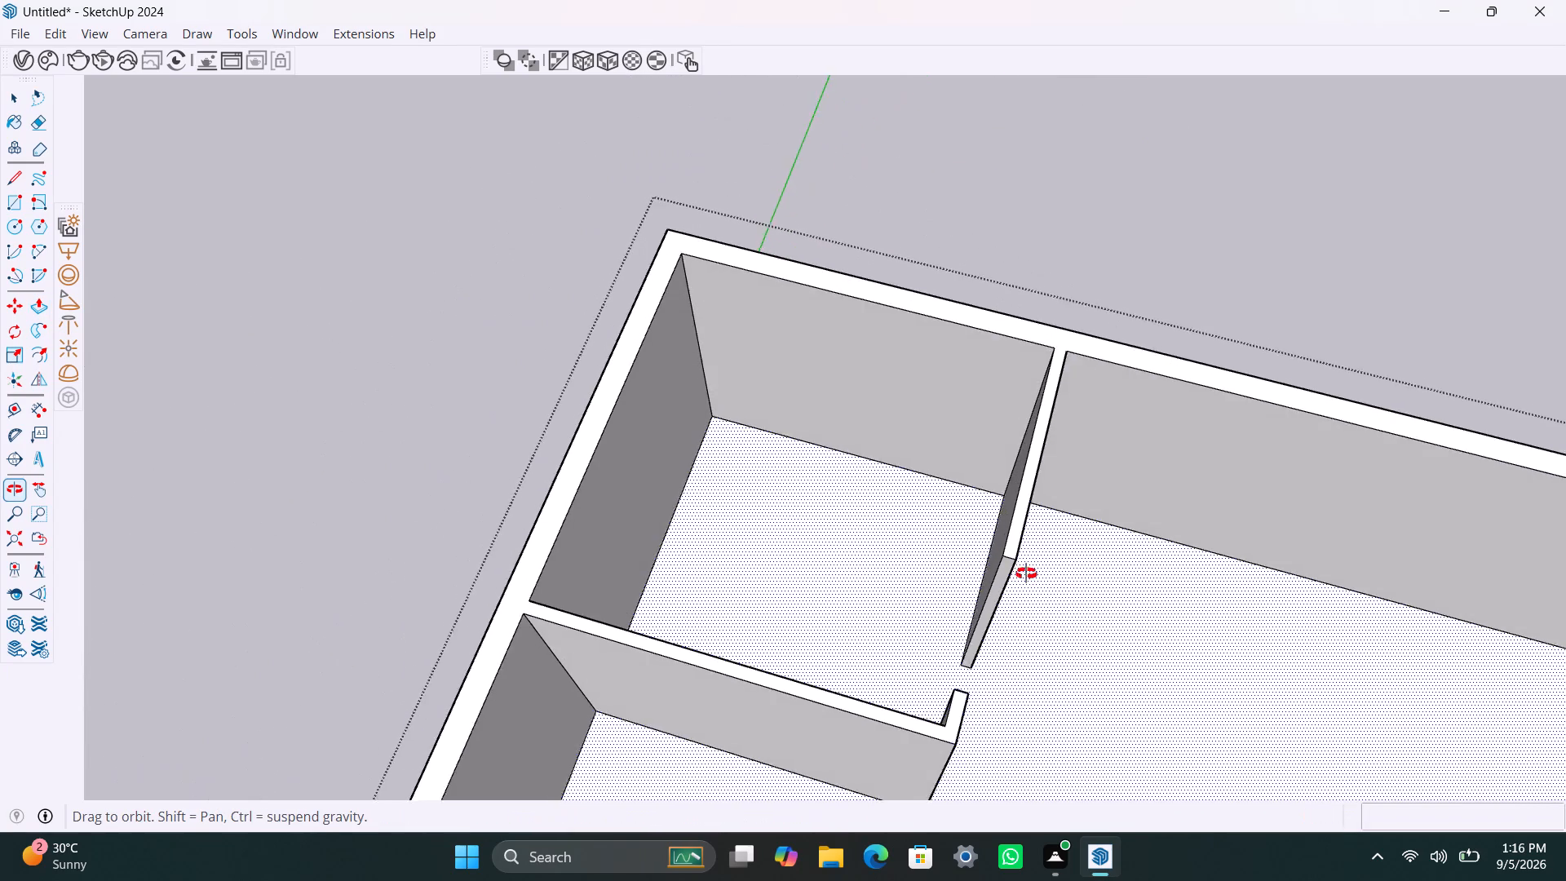
{"action": "middle_click_drag", "start_coordinate": [1026, 573], "coordinate": [1069, 560]}
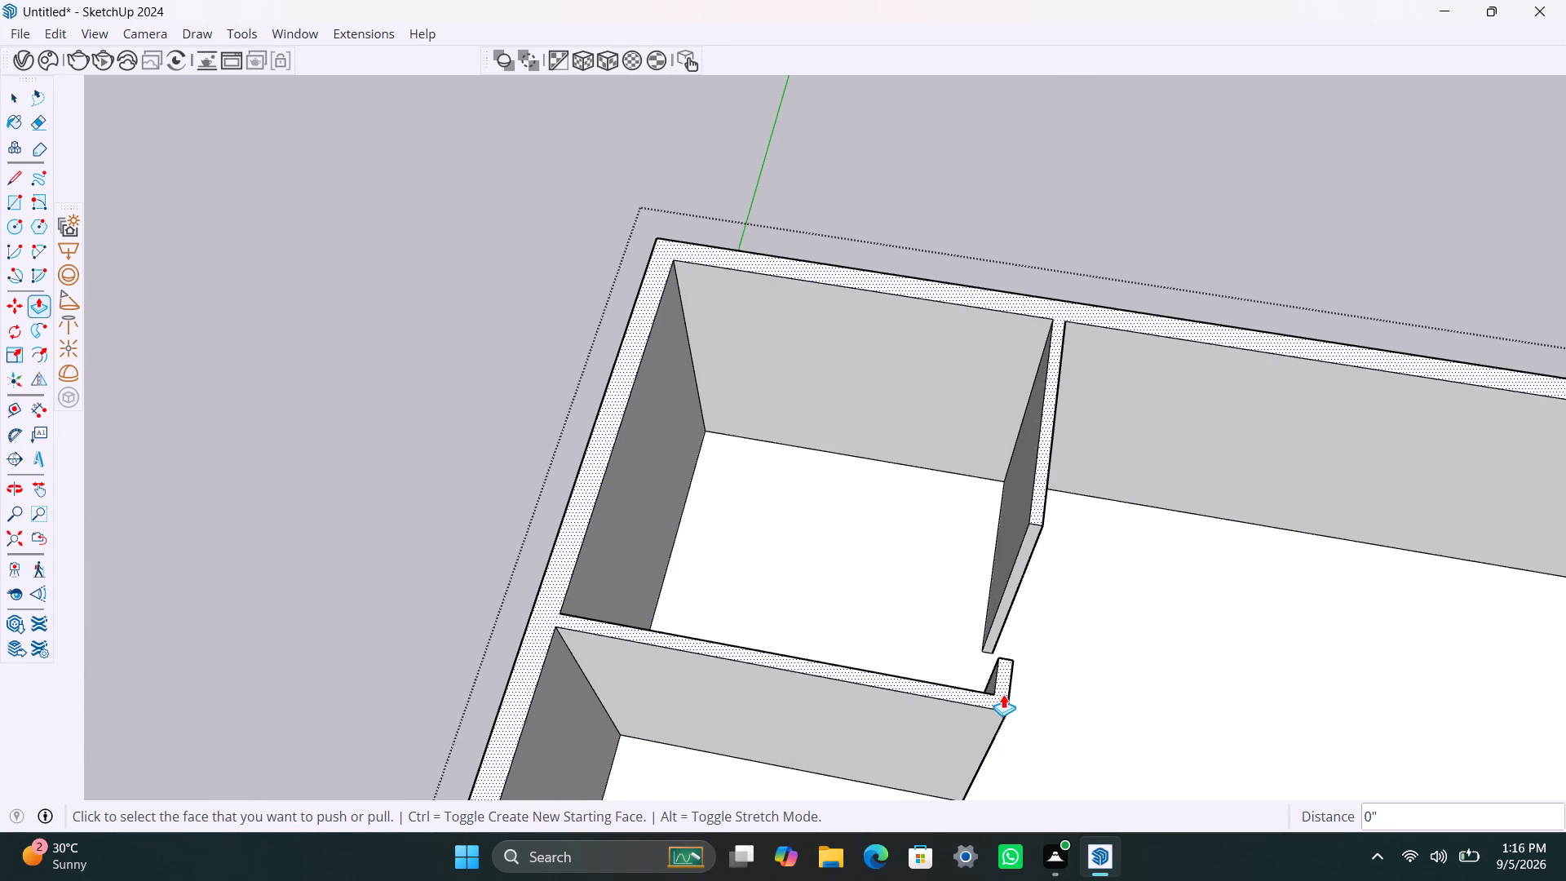
{"action": "scroll", "coordinate": [764, 669], "scroll_direction": "down", "scroll_amount": 2}
{"action": "middle_click_drag", "start_coordinate": [755, 686], "coordinate": [803, 686]}
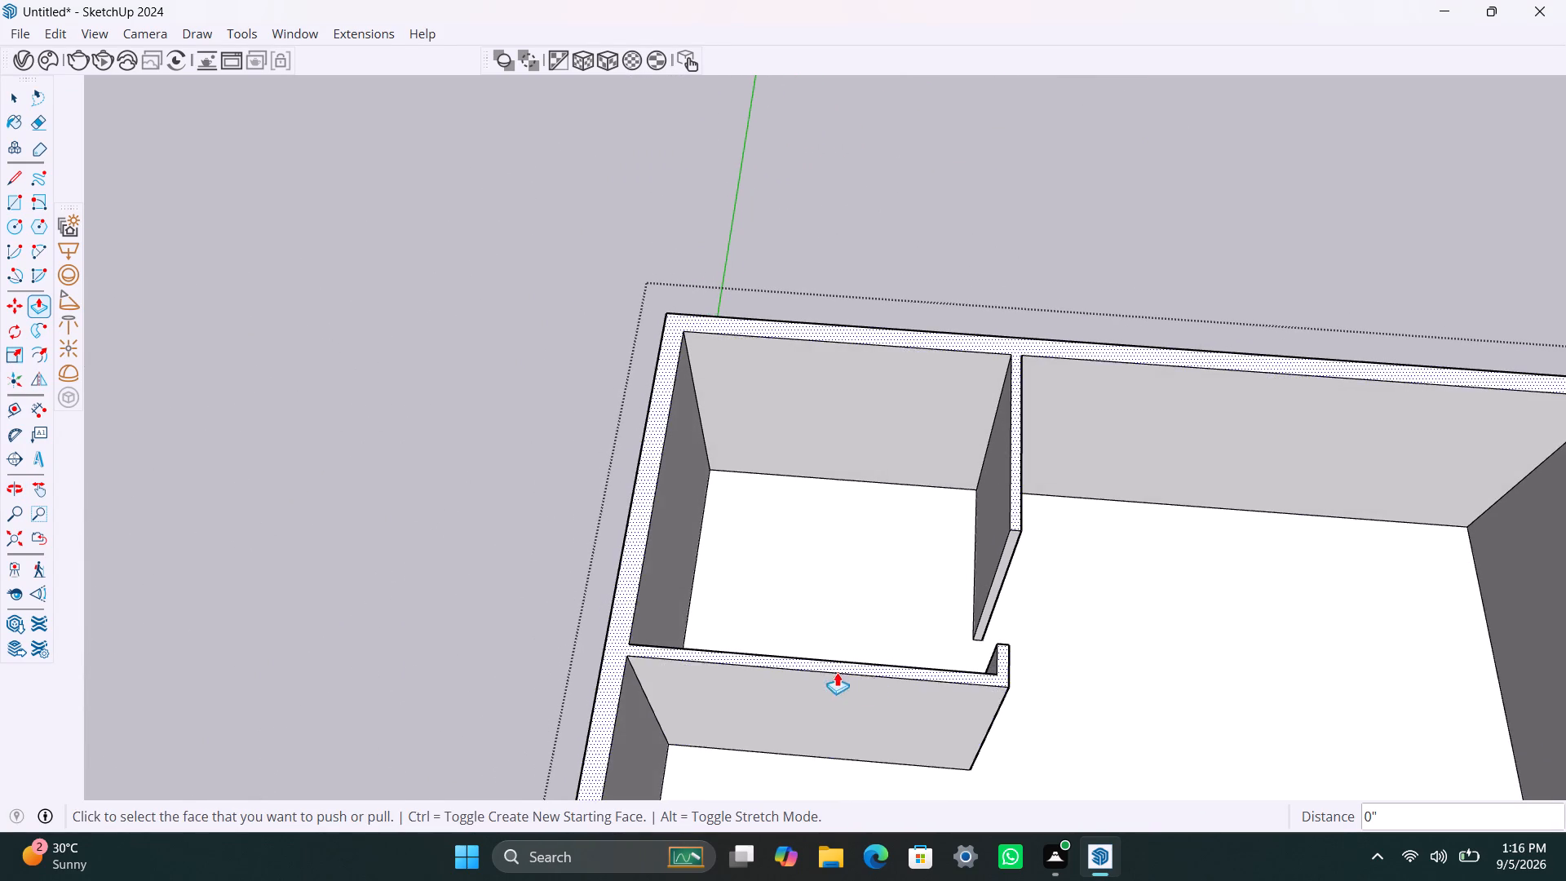
{"action": "scroll", "coordinate": [997, 705], "scroll_direction": "down", "scroll_amount": 2}
{"action": "middle_click_drag", "start_coordinate": [996, 705], "coordinate": [565, 720]}
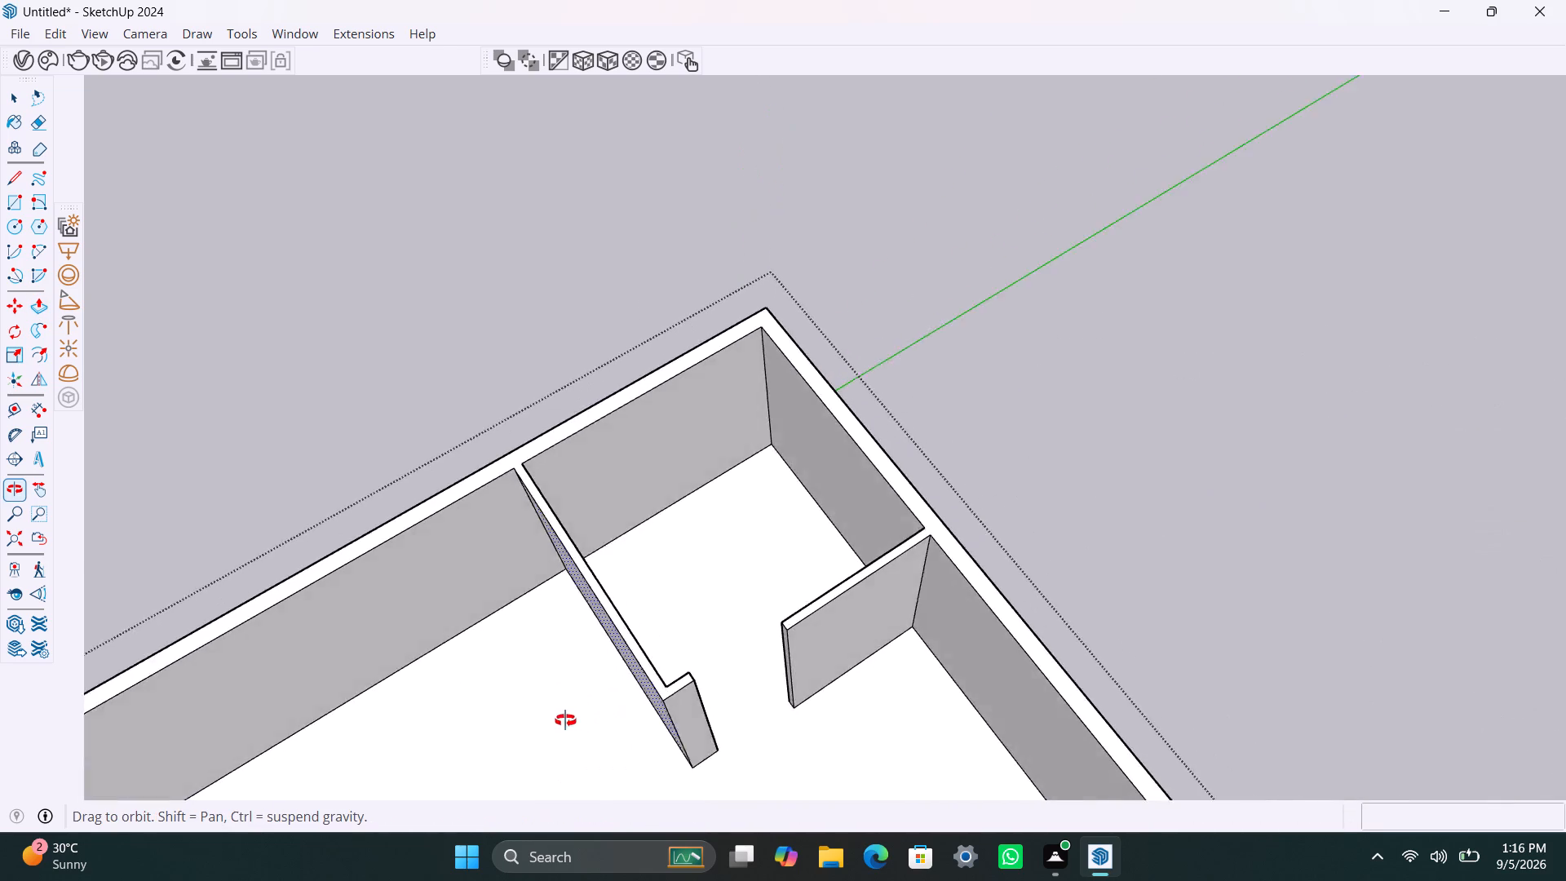
{"action": "middle_click_drag", "start_coordinate": [565, 720], "coordinate": [485, 714]}
{"action": "scroll", "coordinate": [672, 686], "scroll_direction": "up", "scroll_amount": 2}
{"action": "middle_click_drag", "start_coordinate": [640, 687], "coordinate": [488, 778]}
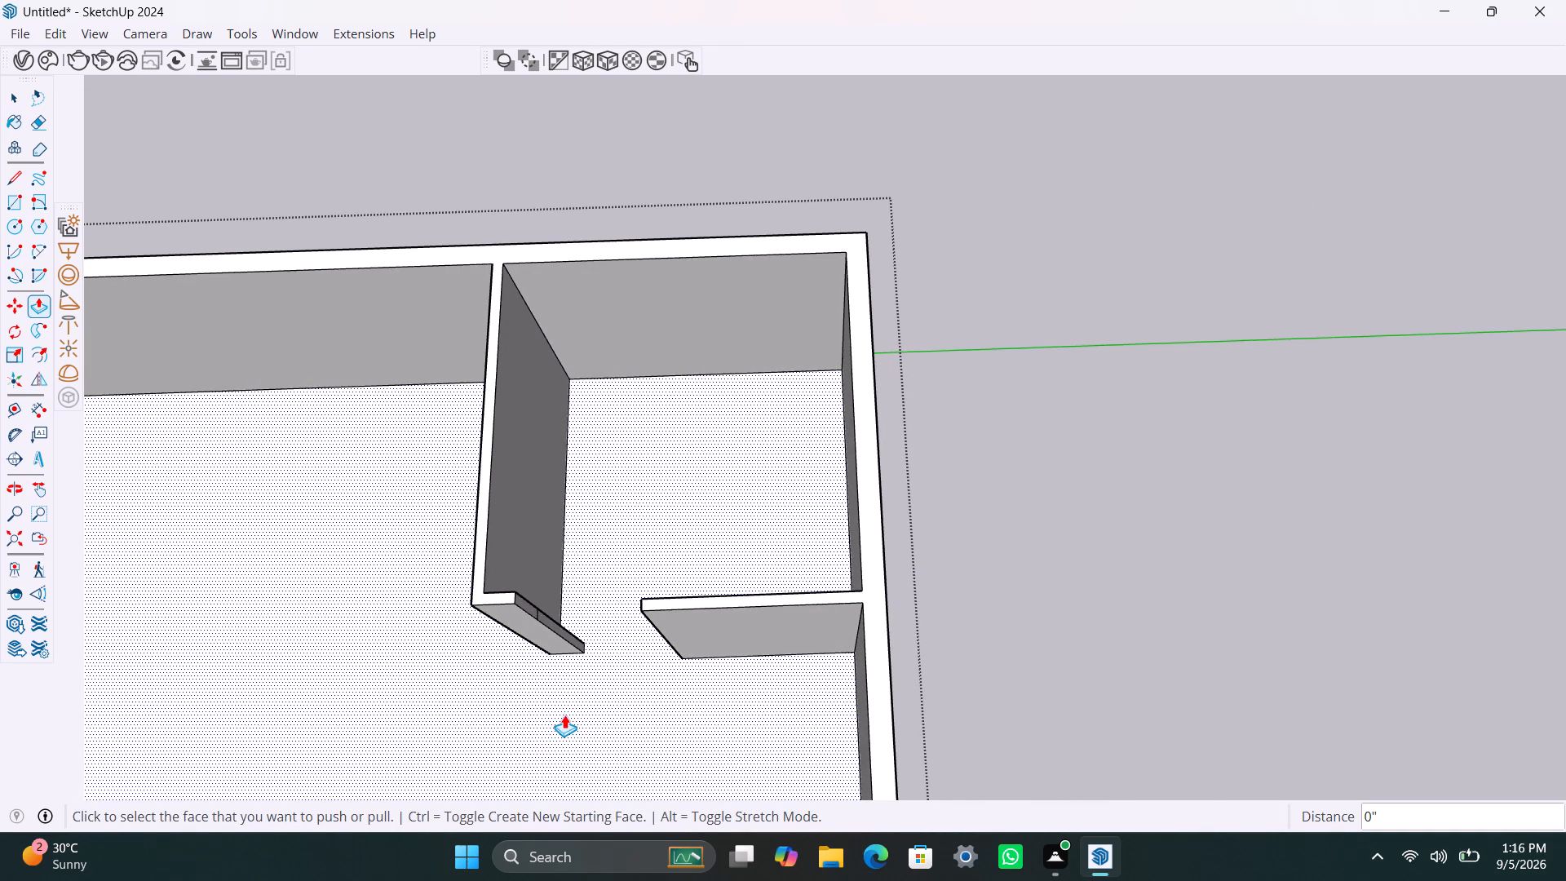
Undo the 3' edge copy and the 1' return stub at the 12' partition's free end.
{"action": "key", "text": "ctrl+z"}
{"action": "key", "text": "ctrl+z"}
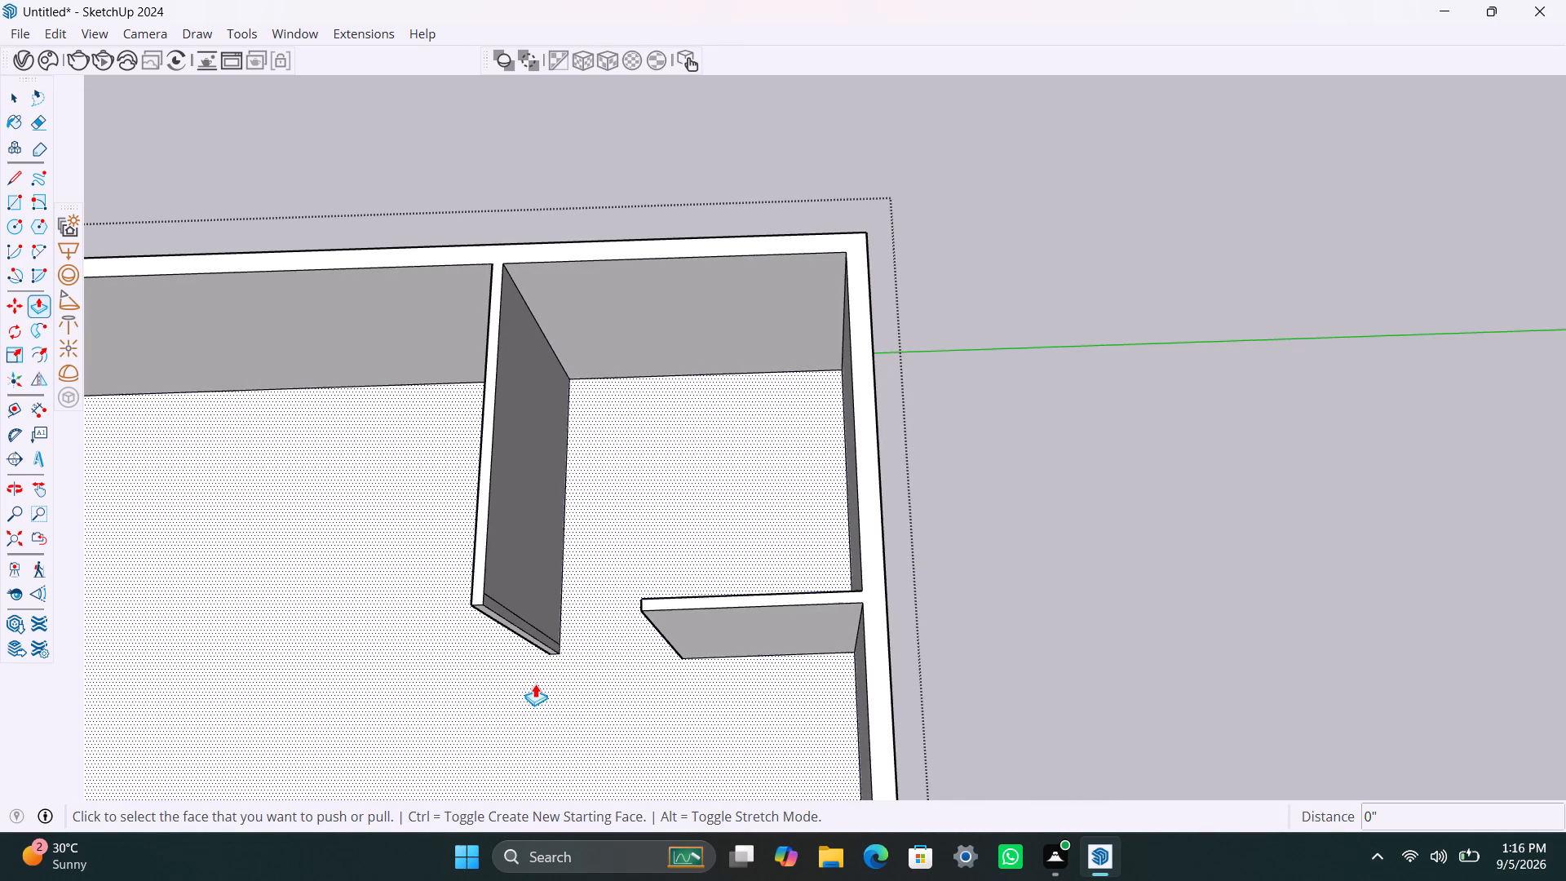
Push/Pull the 12' partition's end face out 4.5", in line with the 7' partition's outer face, and delete the leftover vertical edge.
{"action": "scroll", "coordinate": [498, 615], "scroll_direction": "up", "scroll_amount": 3}
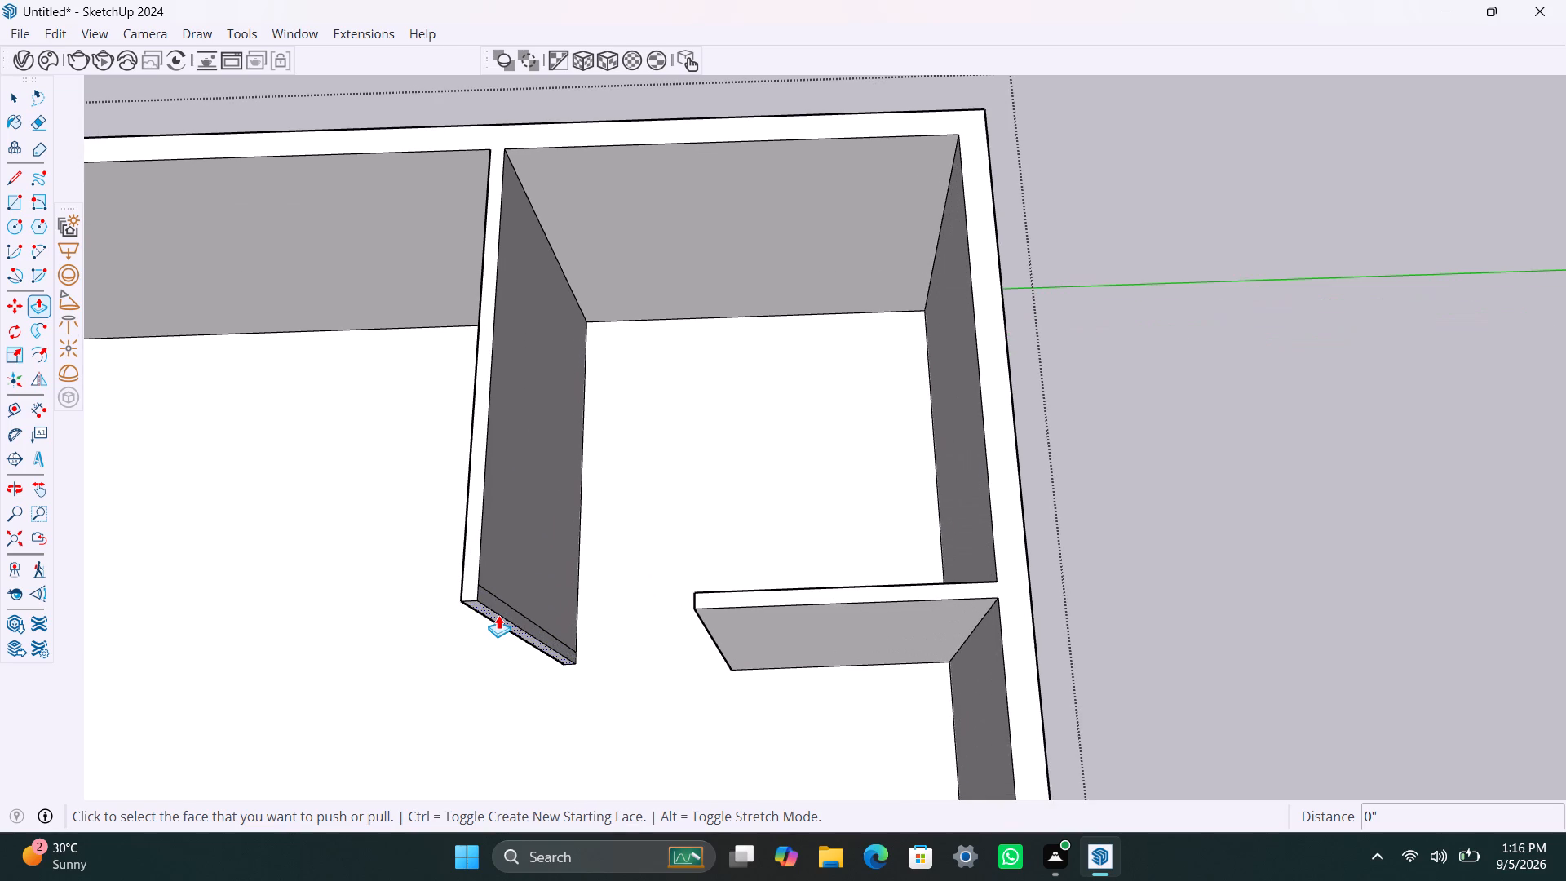
{"action": "left_click", "coordinate": [498, 615]}
{"action": "left_click", "coordinate": [716, 634]}
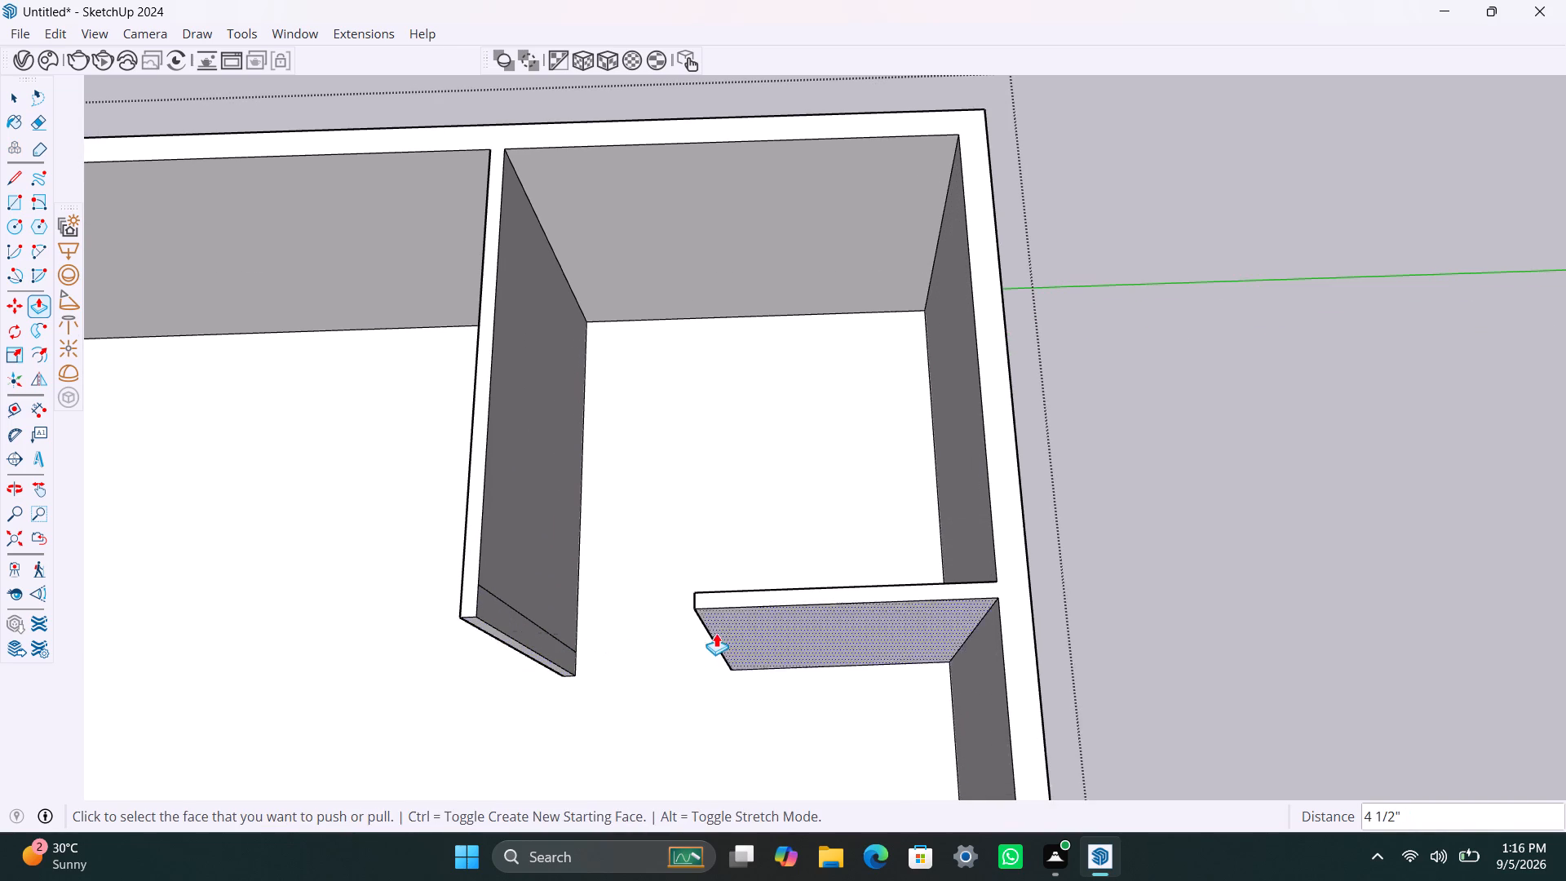
{"action": "key", "text": "space"}
{"action": "left_click", "coordinate": [547, 632]}
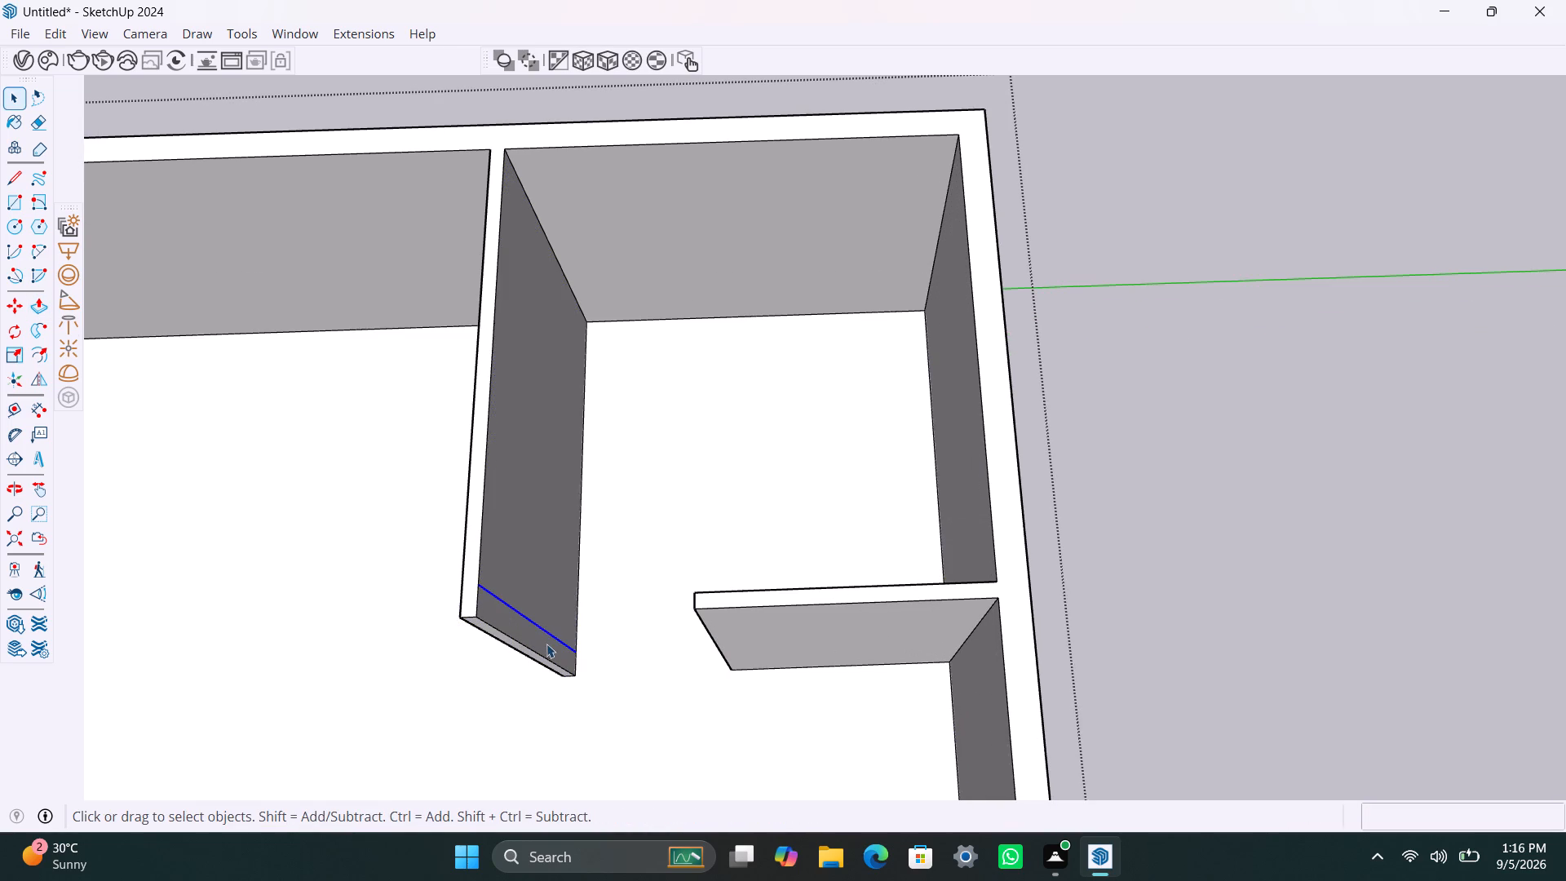
{"action": "key", "text": "Delete"}
Copy the vertical edge at the extended 12' partition's free end 4.5" back along its face inside the corner room.
{"action": "scroll", "coordinate": [520, 652], "scroll_direction": "up", "scroll_amount": 2}
{"action": "left_click", "coordinate": [508, 635]}
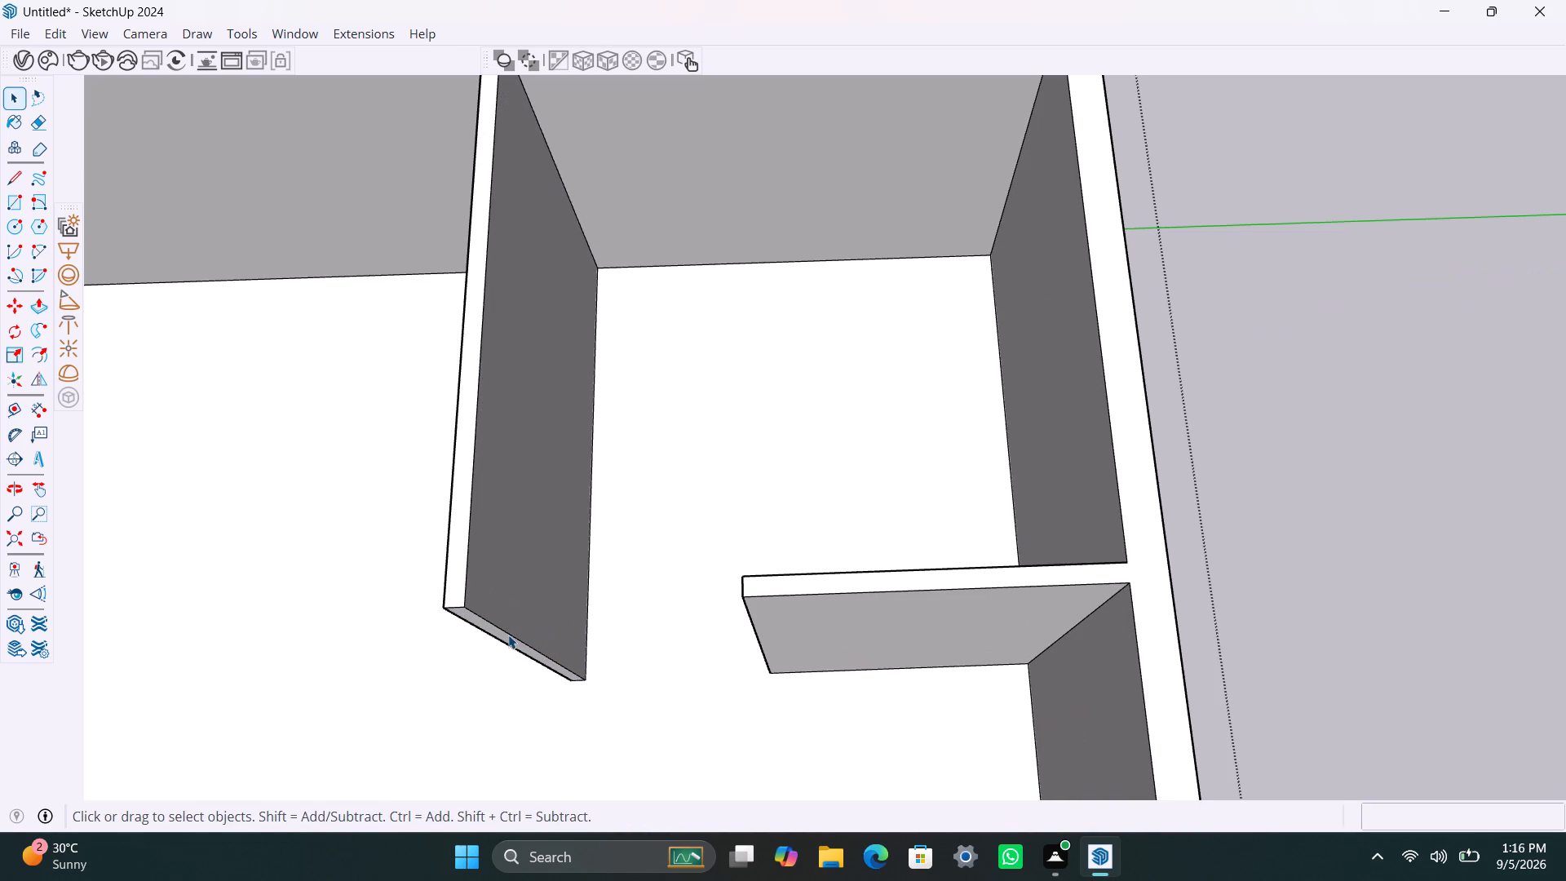
{"action": "key", "text": "m"}
{"action": "left_click", "coordinate": [469, 608]}
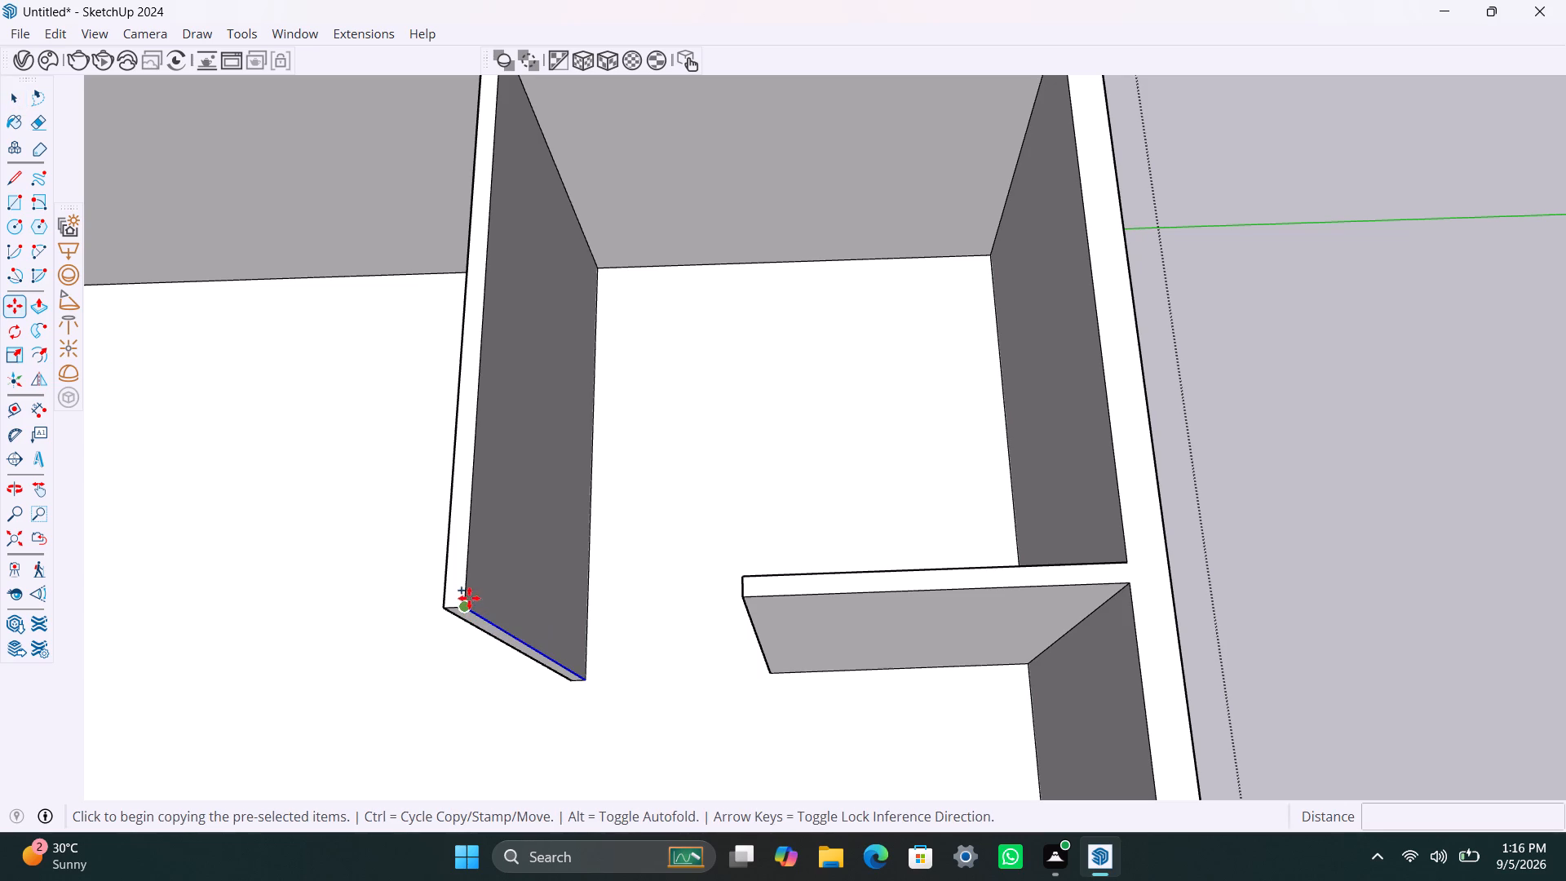
{"action": "type", "text": "4.5\""}
{"action": "key", "text": "Return"}
{"action": "key", "text": "space"}
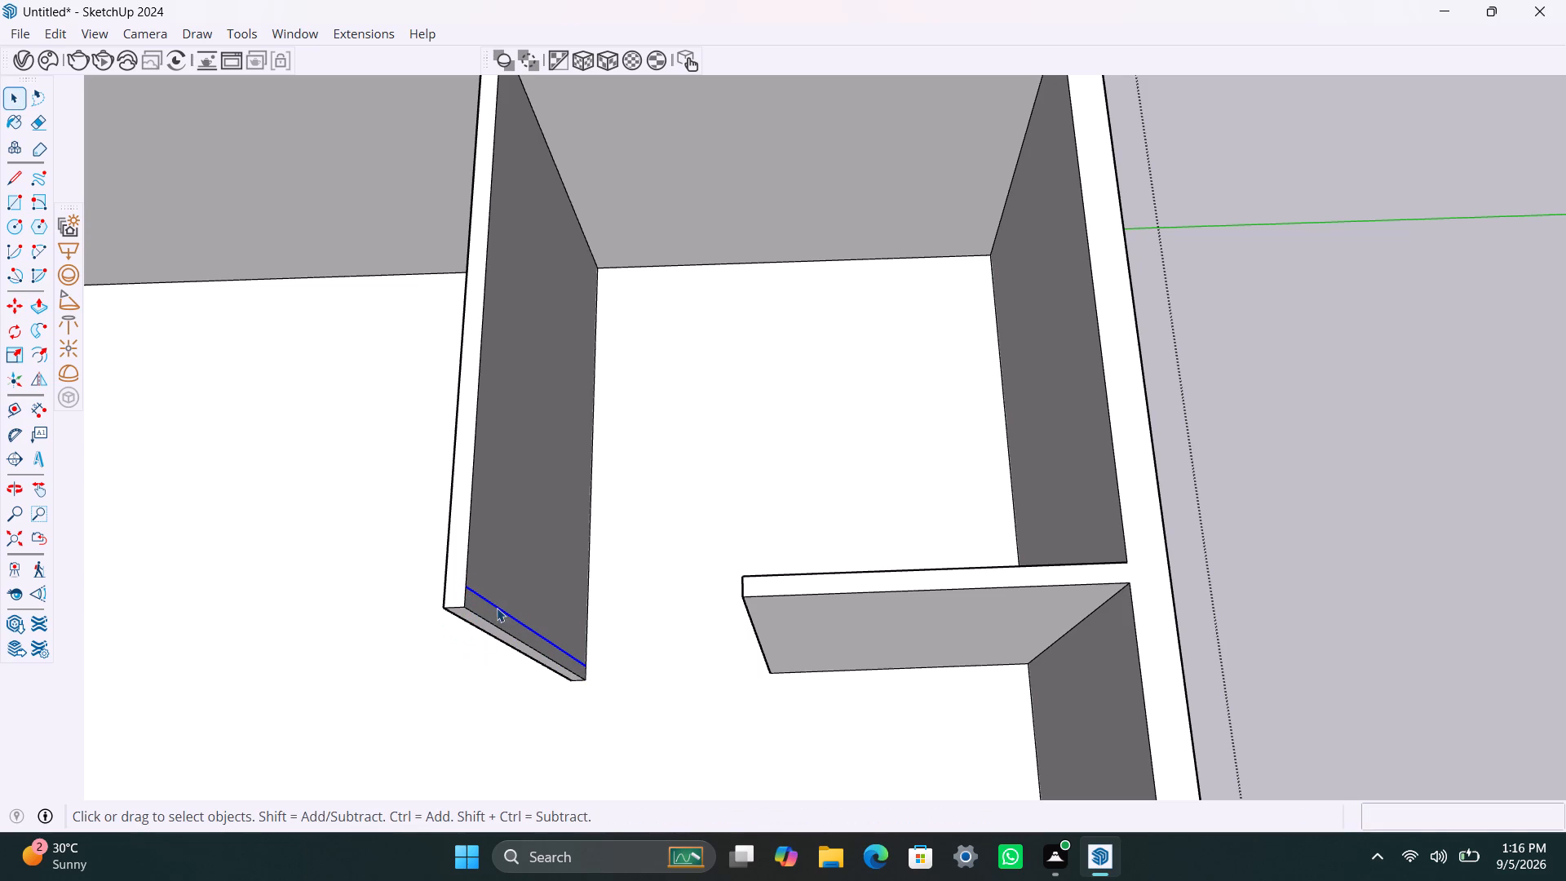
Push/Pull the 4.5" strip at the 12' partition's free end 1' toward the 7' partition to form a return stub.
{"action": "left_click", "coordinate": [482, 604]}
{"action": "key", "text": "p"}
{"action": "left_click", "coordinate": [482, 607]}
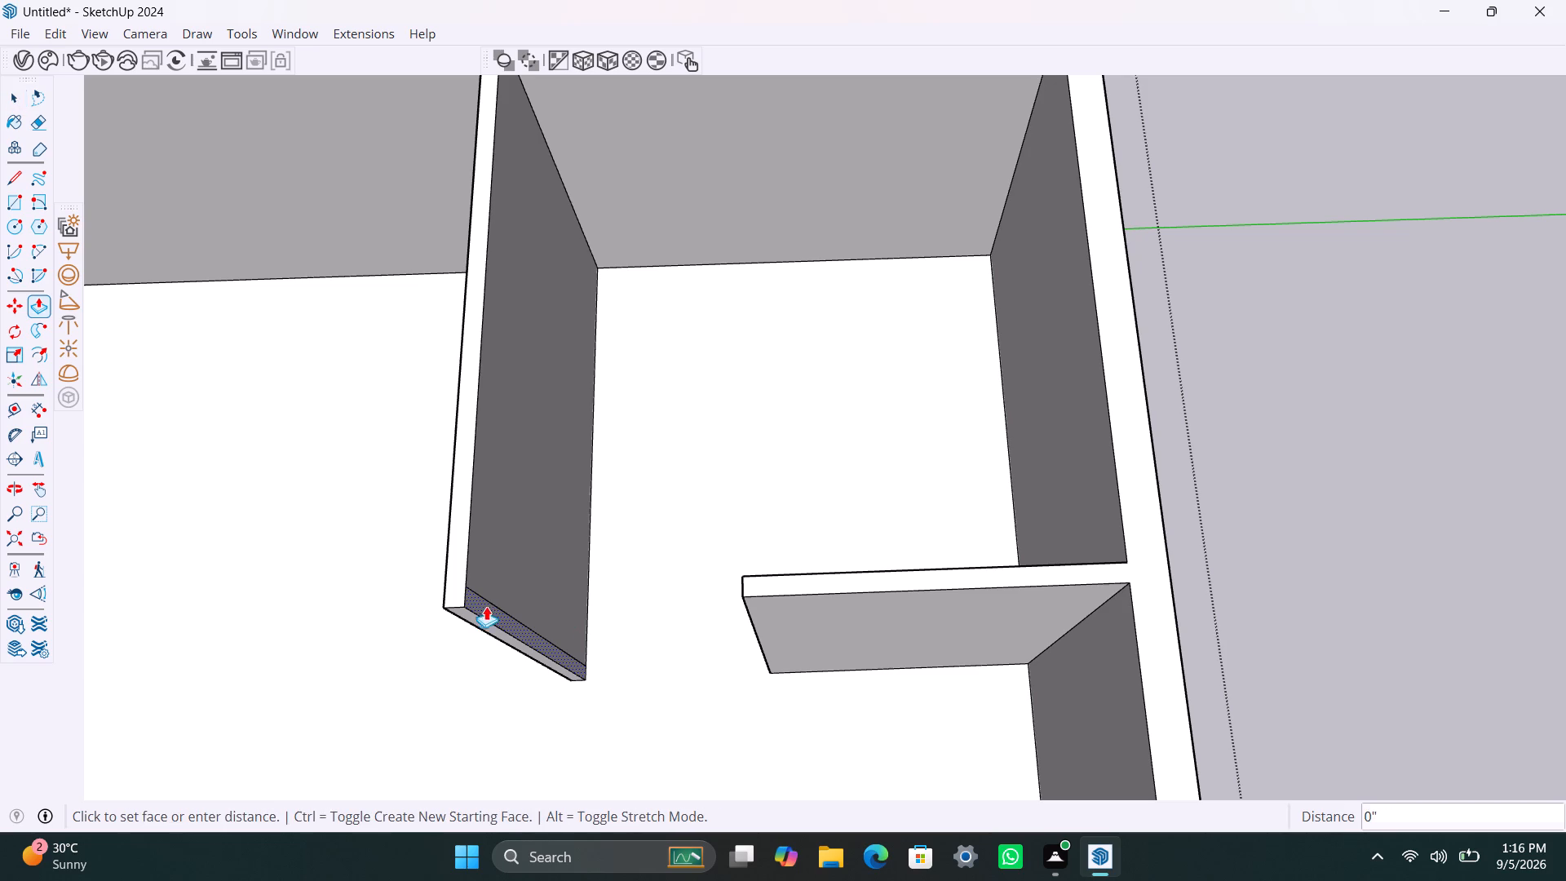
{"action": "type", "text": "1'"}
{"action": "key", "text": "Return"}
{"action": "key", "text": "Escape"}
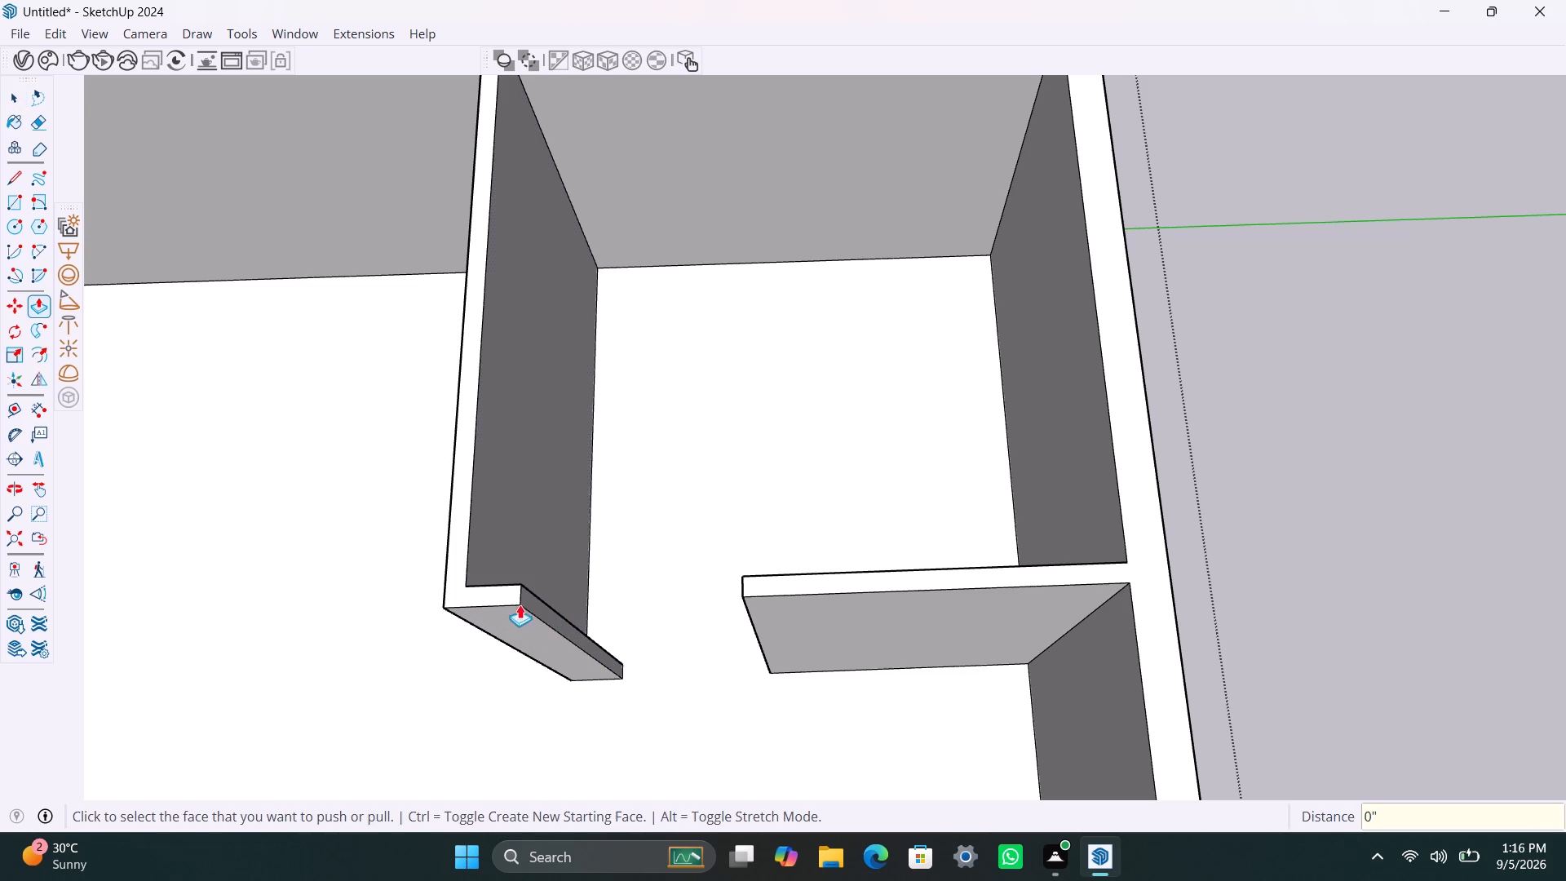
Copy the short top edge of the 7' partition's end face 3' downward to mark the top of the door opening.
{"action": "scroll", "coordinate": [422, 614], "scroll_direction": "down", "scroll_amount": 3}
{"action": "scroll", "coordinate": [596, 643], "scroll_direction": "up", "scroll_amount": 1}
{"action": "middle_click_drag", "start_coordinate": [696, 649], "coordinate": [958, 613]}
{"action": "scroll", "coordinate": [844, 584], "scroll_direction": "up", "scroll_amount": 6}
{"action": "key", "text": "space"}
{"action": "left_click", "coordinate": [813, 619]}
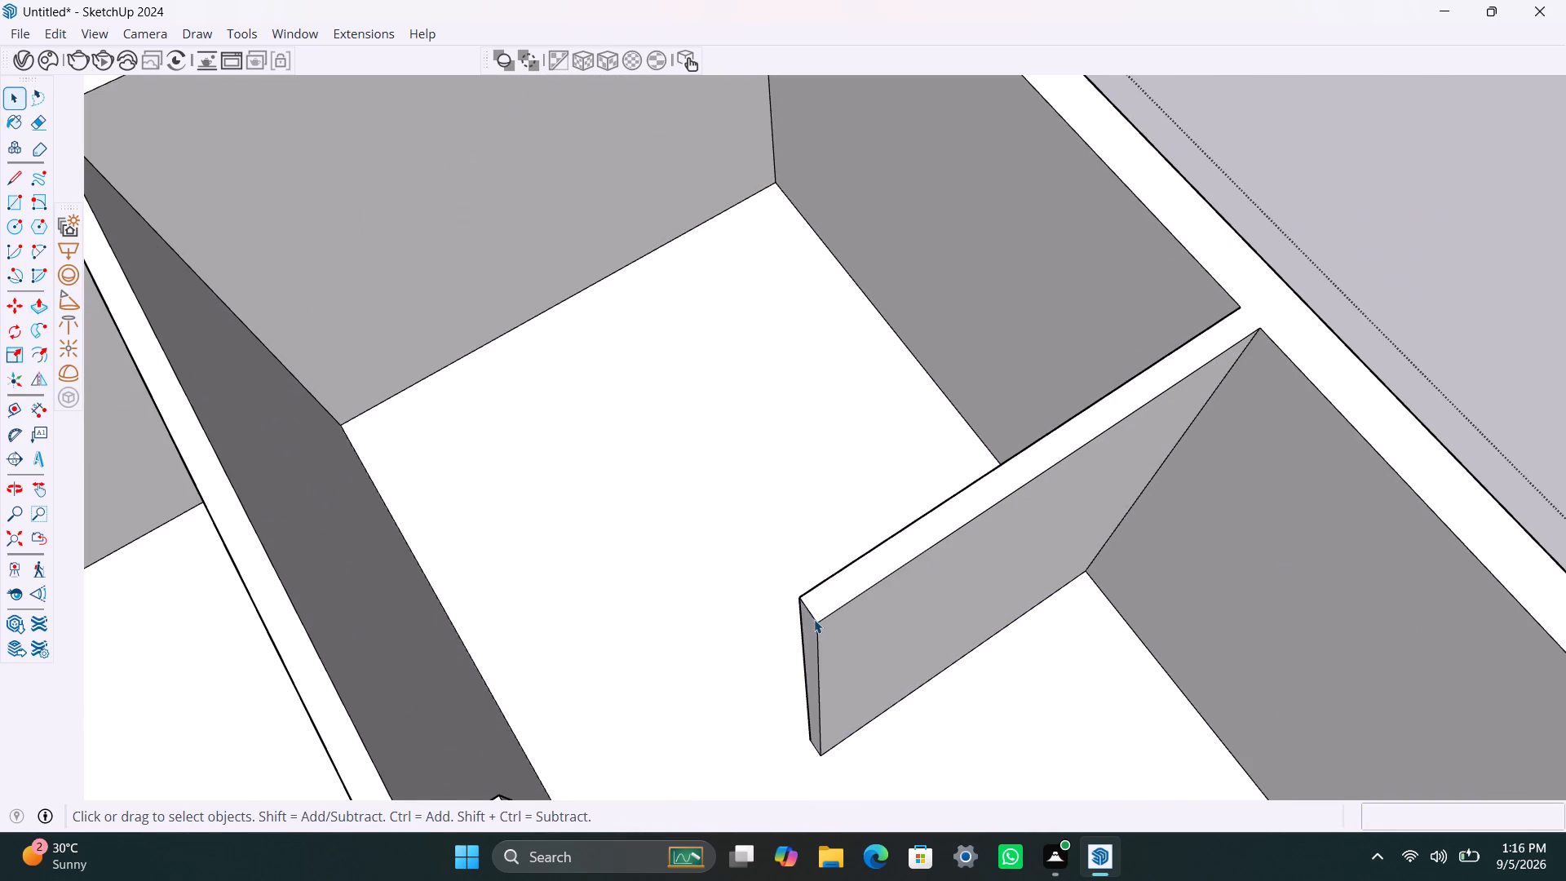
{"action": "key", "text": "m"}
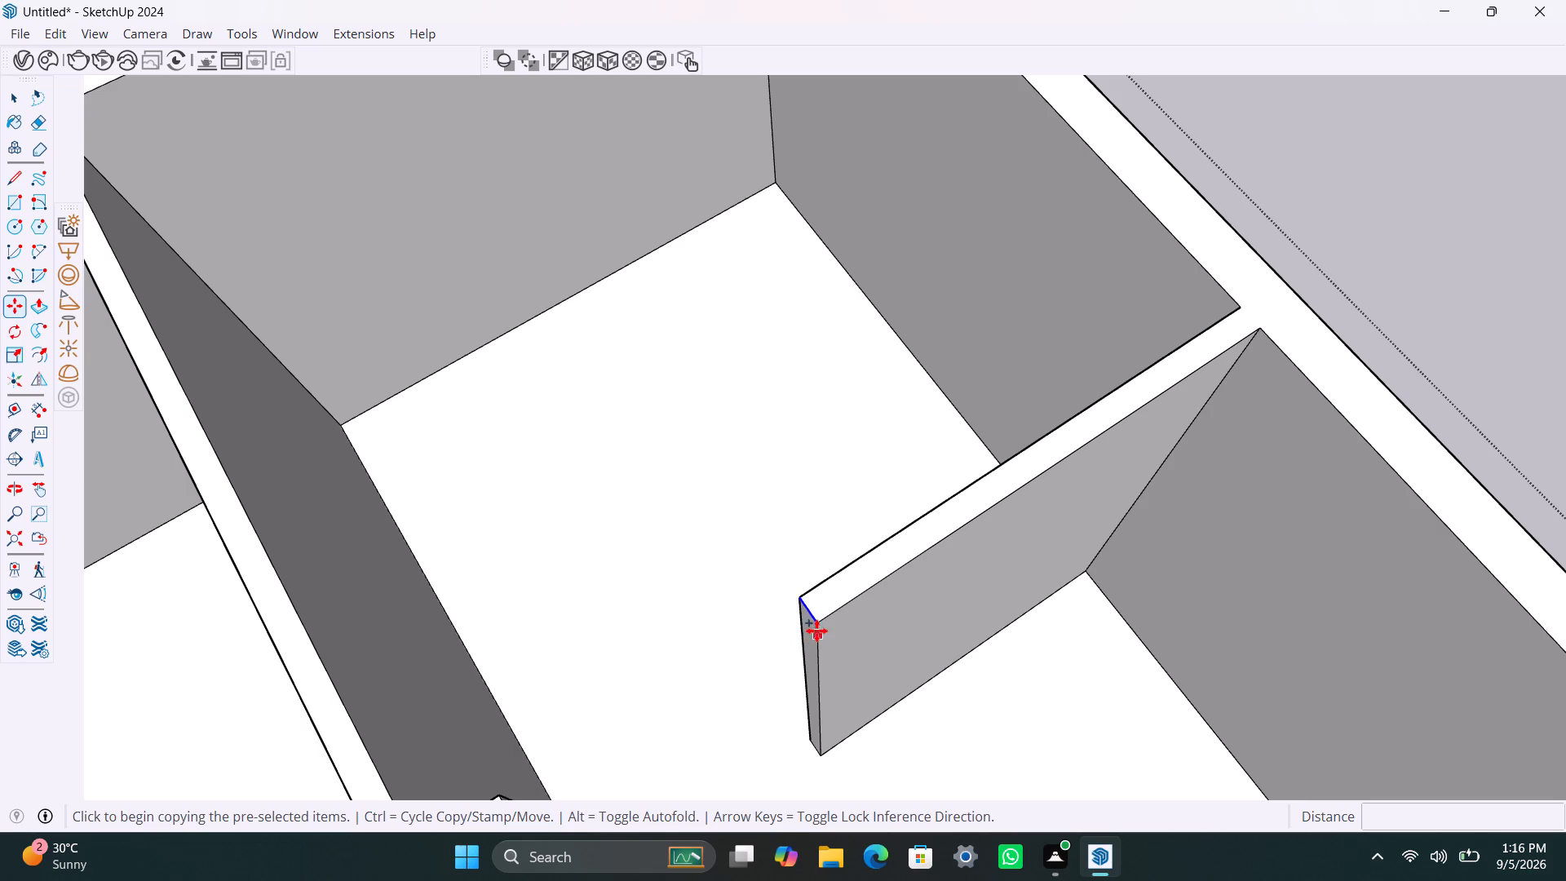
{"action": "left_click", "coordinate": [818, 630]}
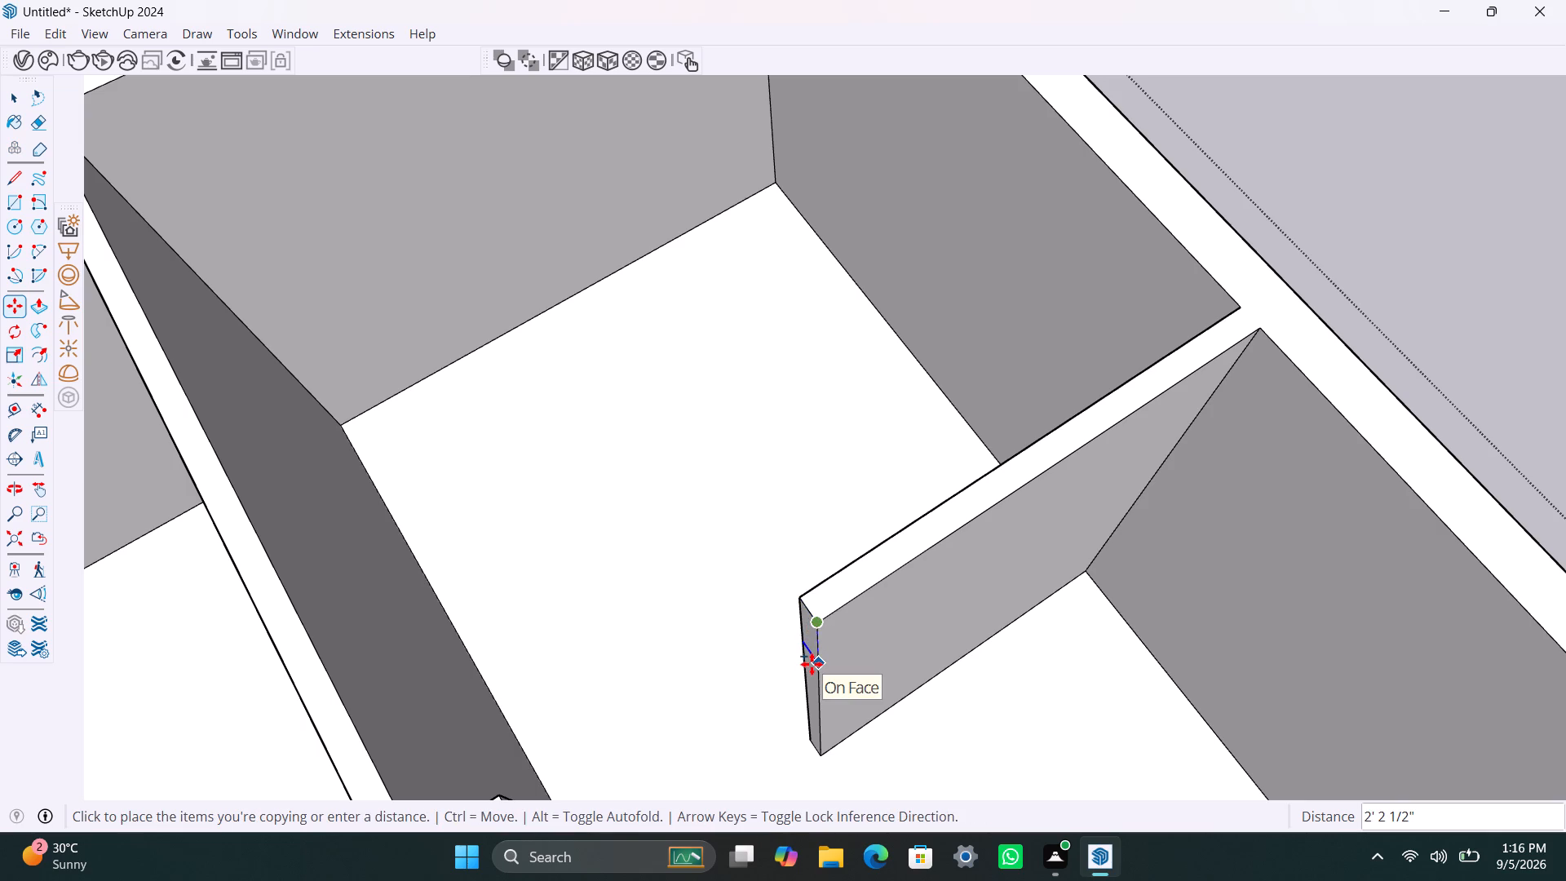
{"action": "type", "text": "3'"}
{"action": "key", "text": "Return"}
{"action": "key", "text": "space"}
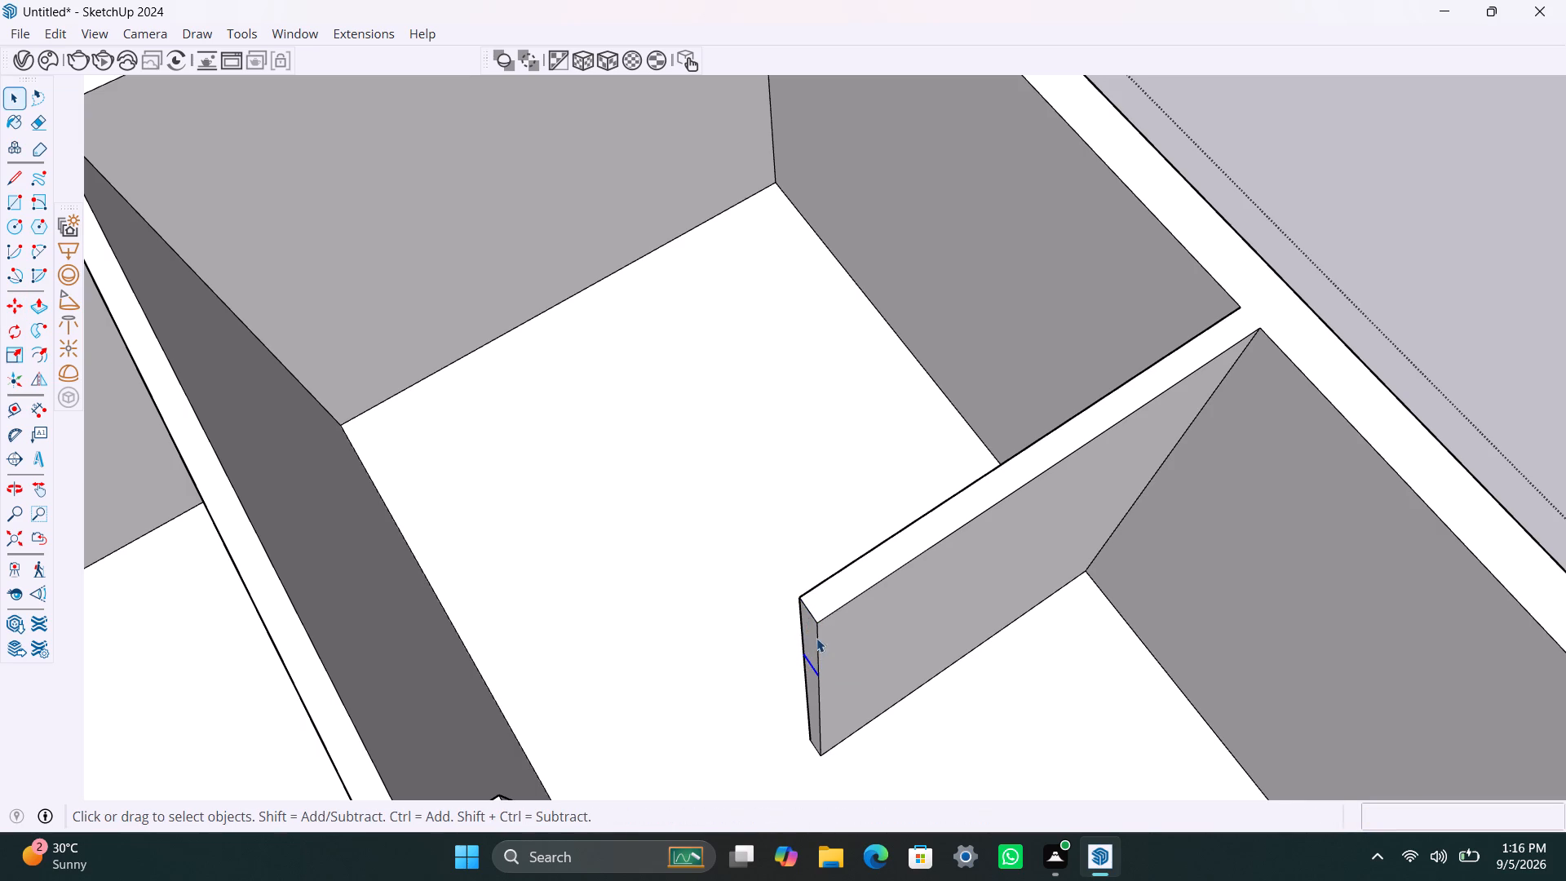
Push/Pull the upper part of the 7' partition's end face 4' to meet the return stub, closing the wall above the door opening.
{"action": "left_click", "coordinate": [810, 630]}
{"action": "scroll", "coordinate": [816, 676], "scroll_direction": "down", "scroll_amount": 3}
{"action": "middle_click_drag", "start_coordinate": [822, 684], "coordinate": [786, 671]}
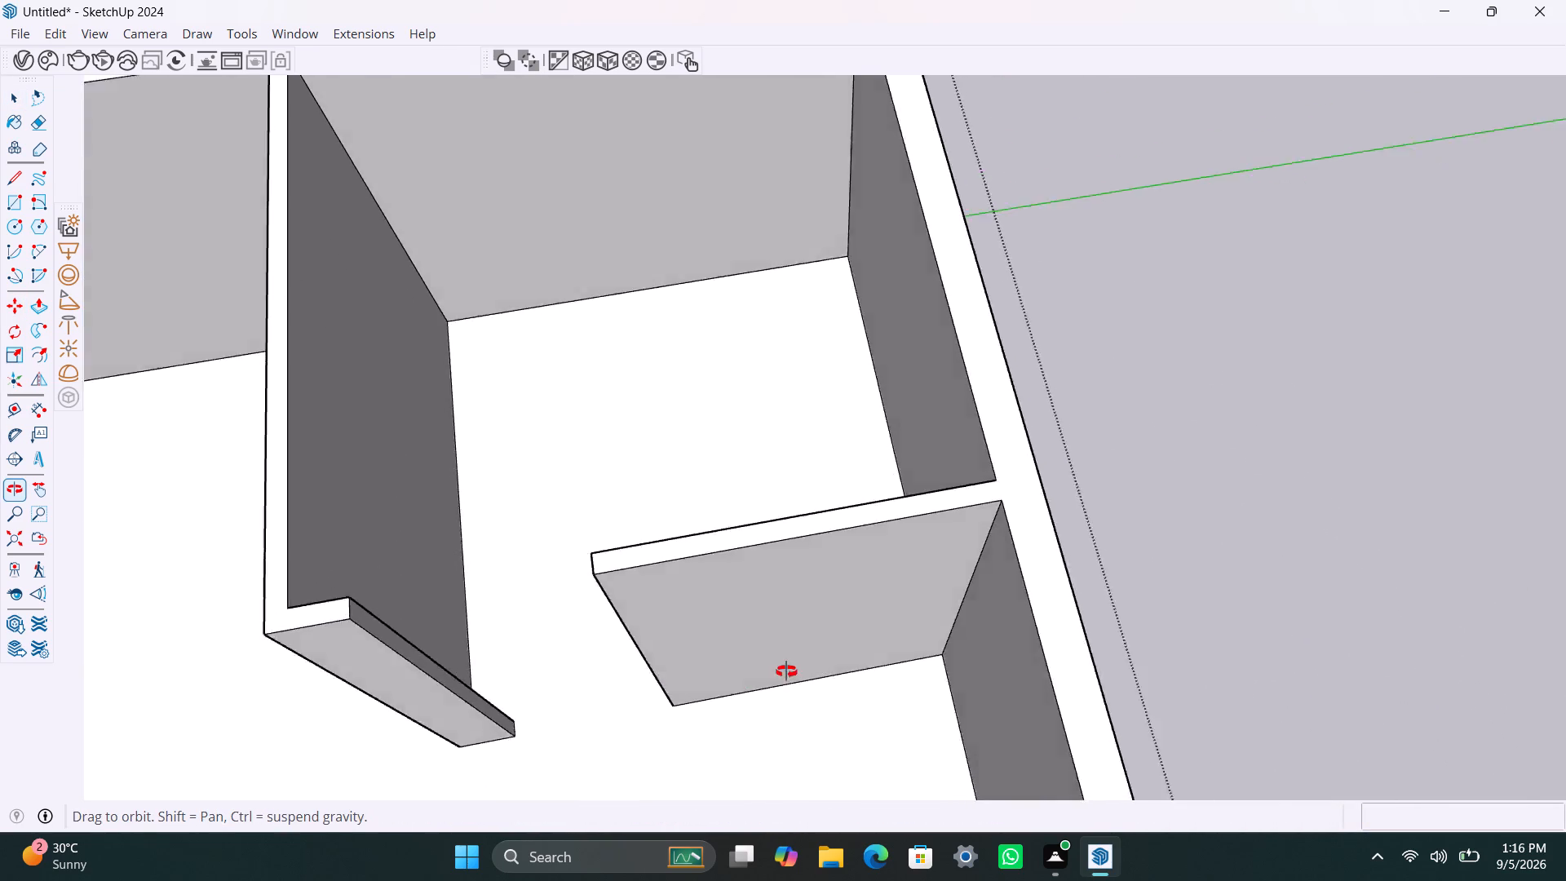
{"action": "middle_click_drag", "start_coordinate": [786, 671], "coordinate": [825, 639]}
{"action": "key", "text": "p"}
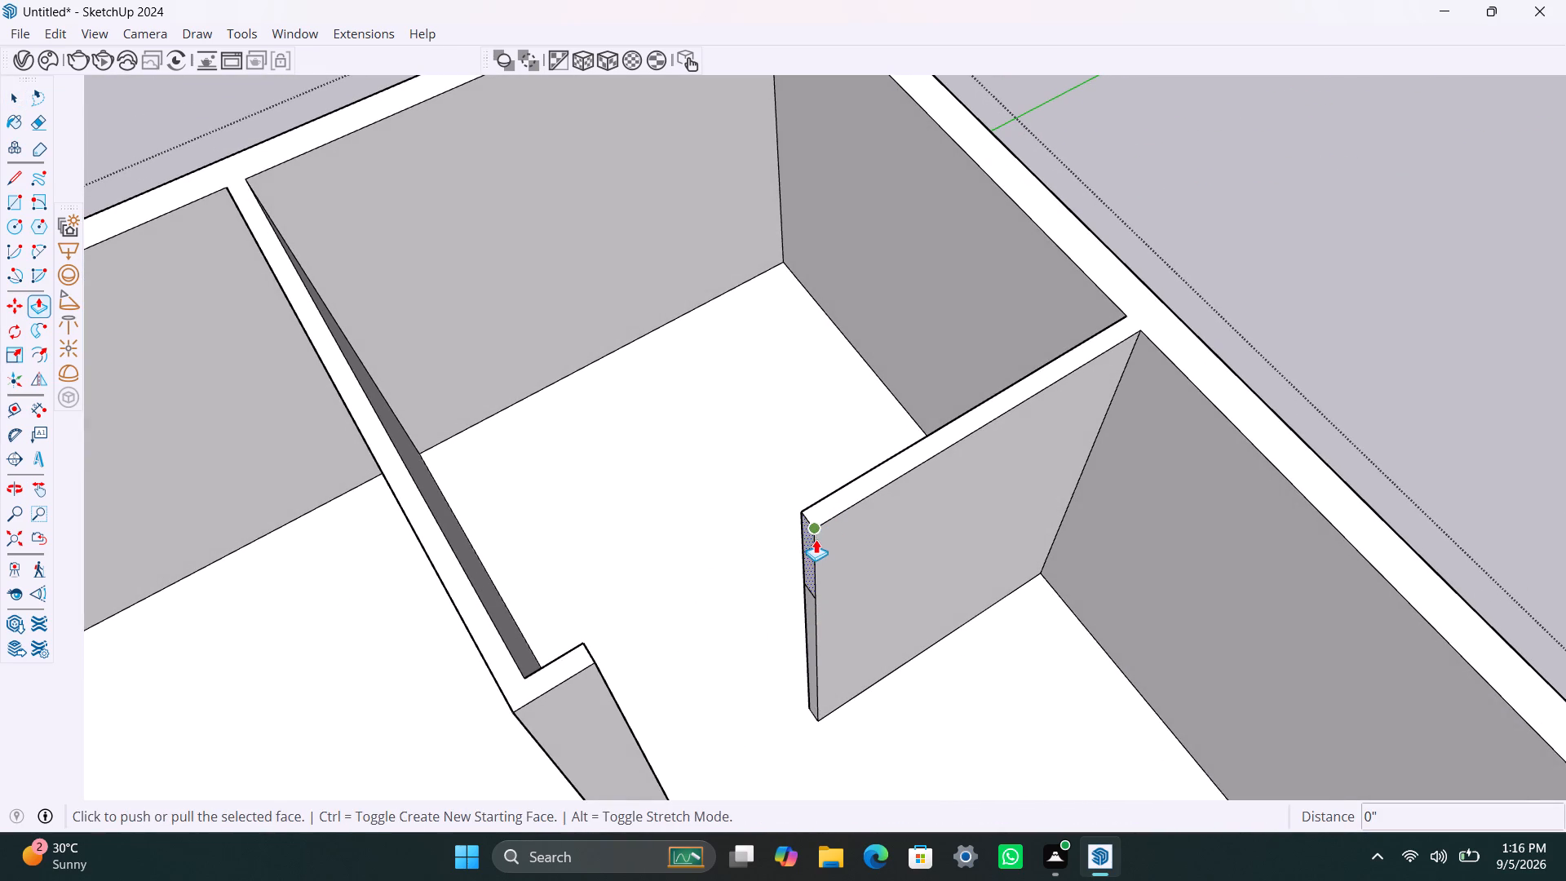
{"action": "left_click", "coordinate": [816, 539]}
{"action": "left_click", "coordinate": [613, 711]}
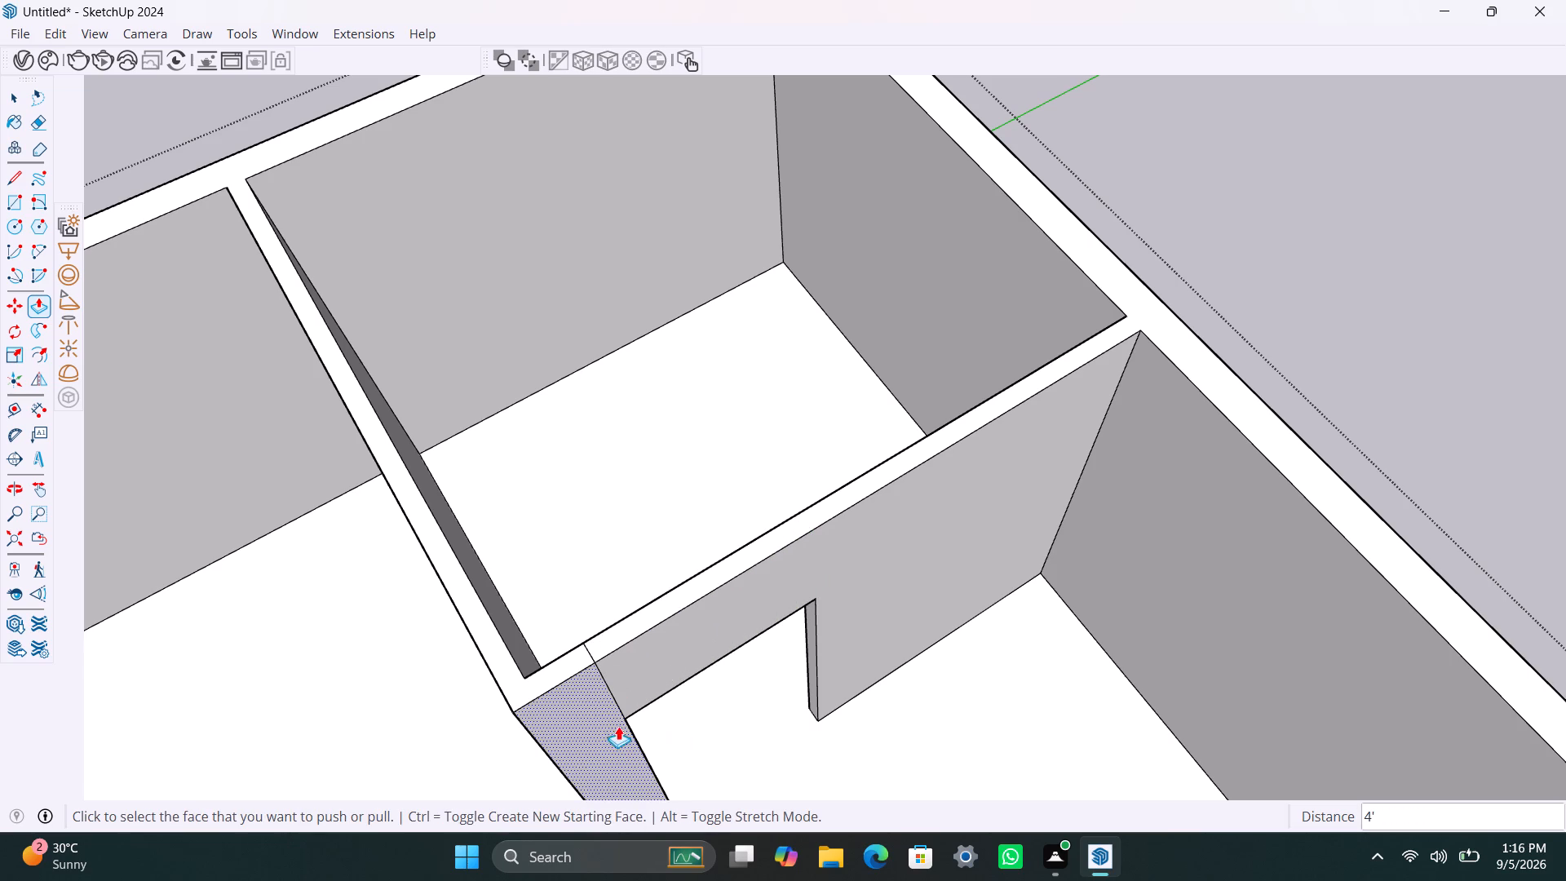
{"action": "key", "text": "Escape"}
{"action": "key", "text": "space"}
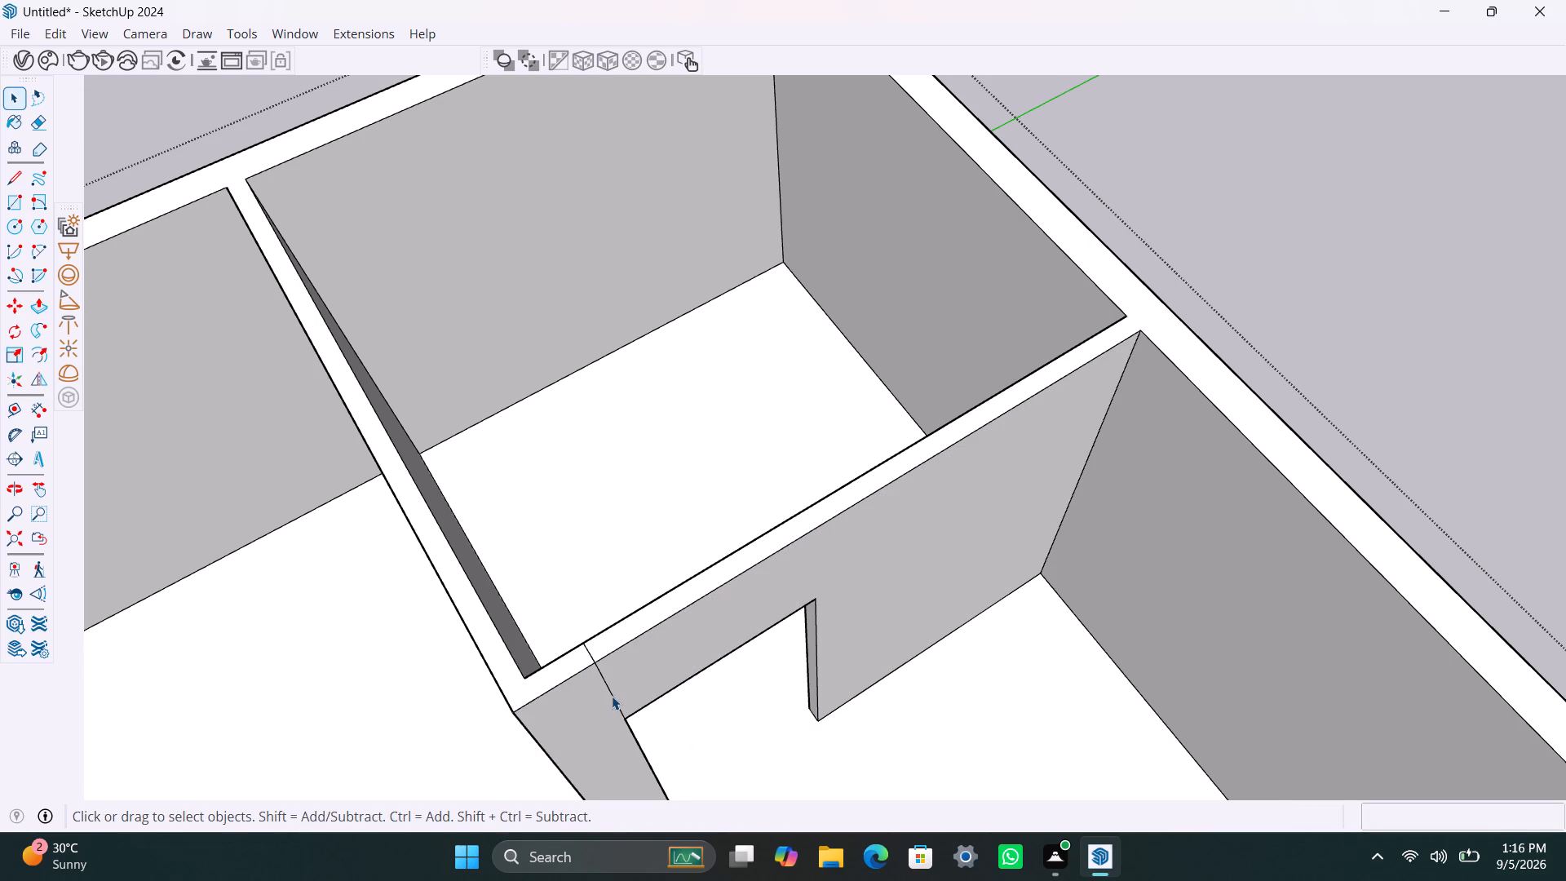
{"action": "left_click", "coordinate": [612, 696]}
Copy the vertical corner edge where the 12' partition meets the exterior wall 11' along that wall, away from the corner room.
{"action": "scroll", "coordinate": [556, 707], "scroll_direction": "down", "scroll_amount": 3}
{"action": "scroll", "coordinate": [521, 550], "scroll_direction": "down", "scroll_amount": 4}
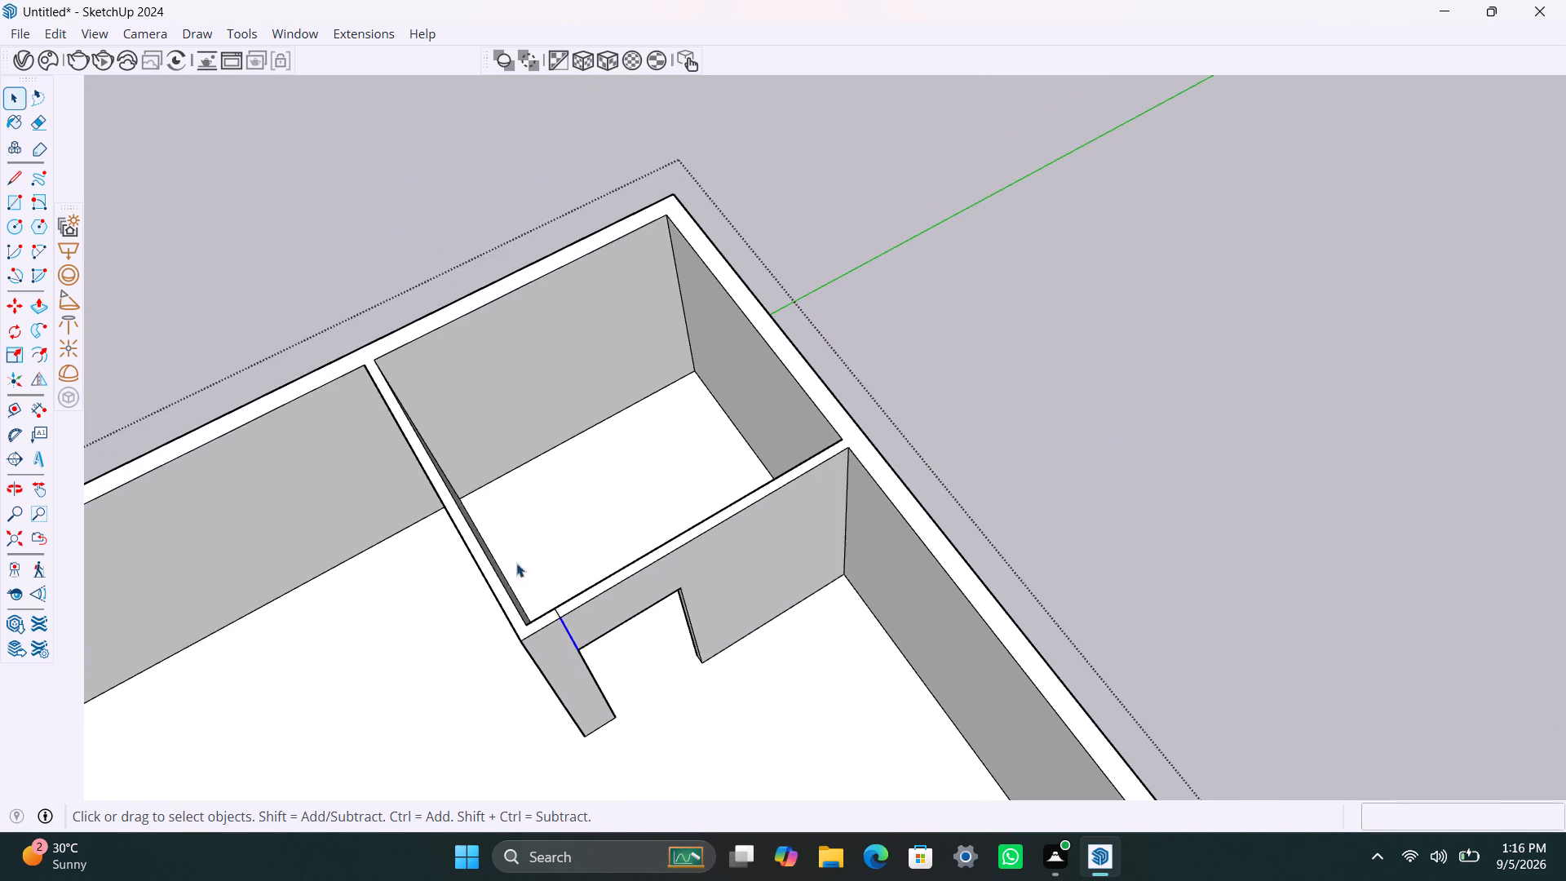
{"action": "middle_click_drag", "start_coordinate": [513, 577], "coordinate": [877, 613]}
{"action": "scroll", "coordinate": [940, 600], "scroll_direction": "down", "scroll_amount": 3}
{"action": "middle_click_drag", "start_coordinate": [969, 625], "coordinate": [996, 679]}
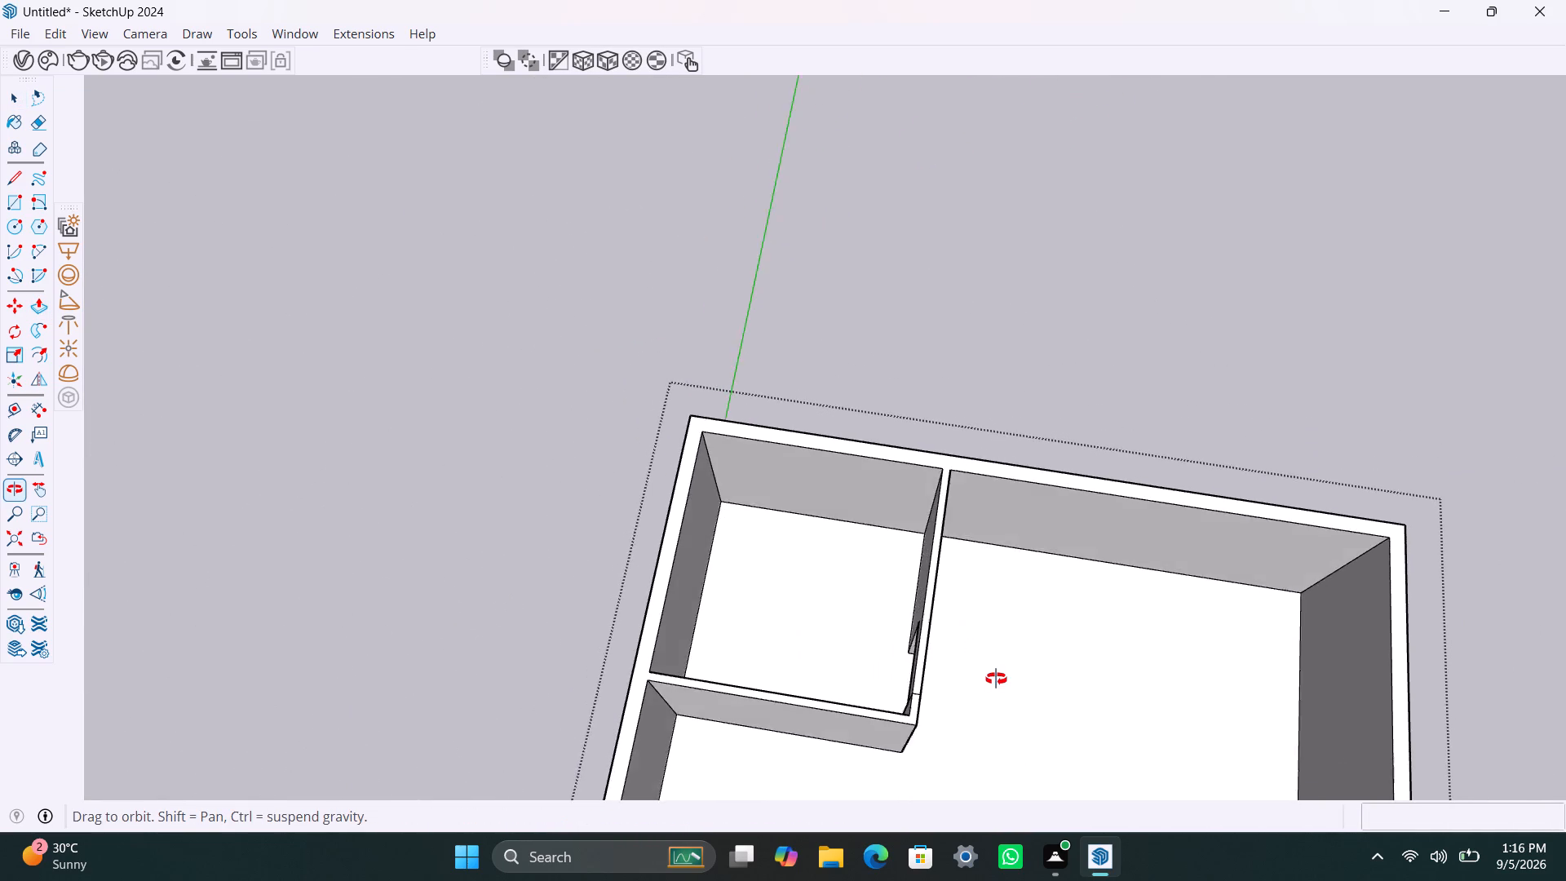
{"action": "middle_click_drag", "start_coordinate": [996, 679], "coordinate": [957, 662]}
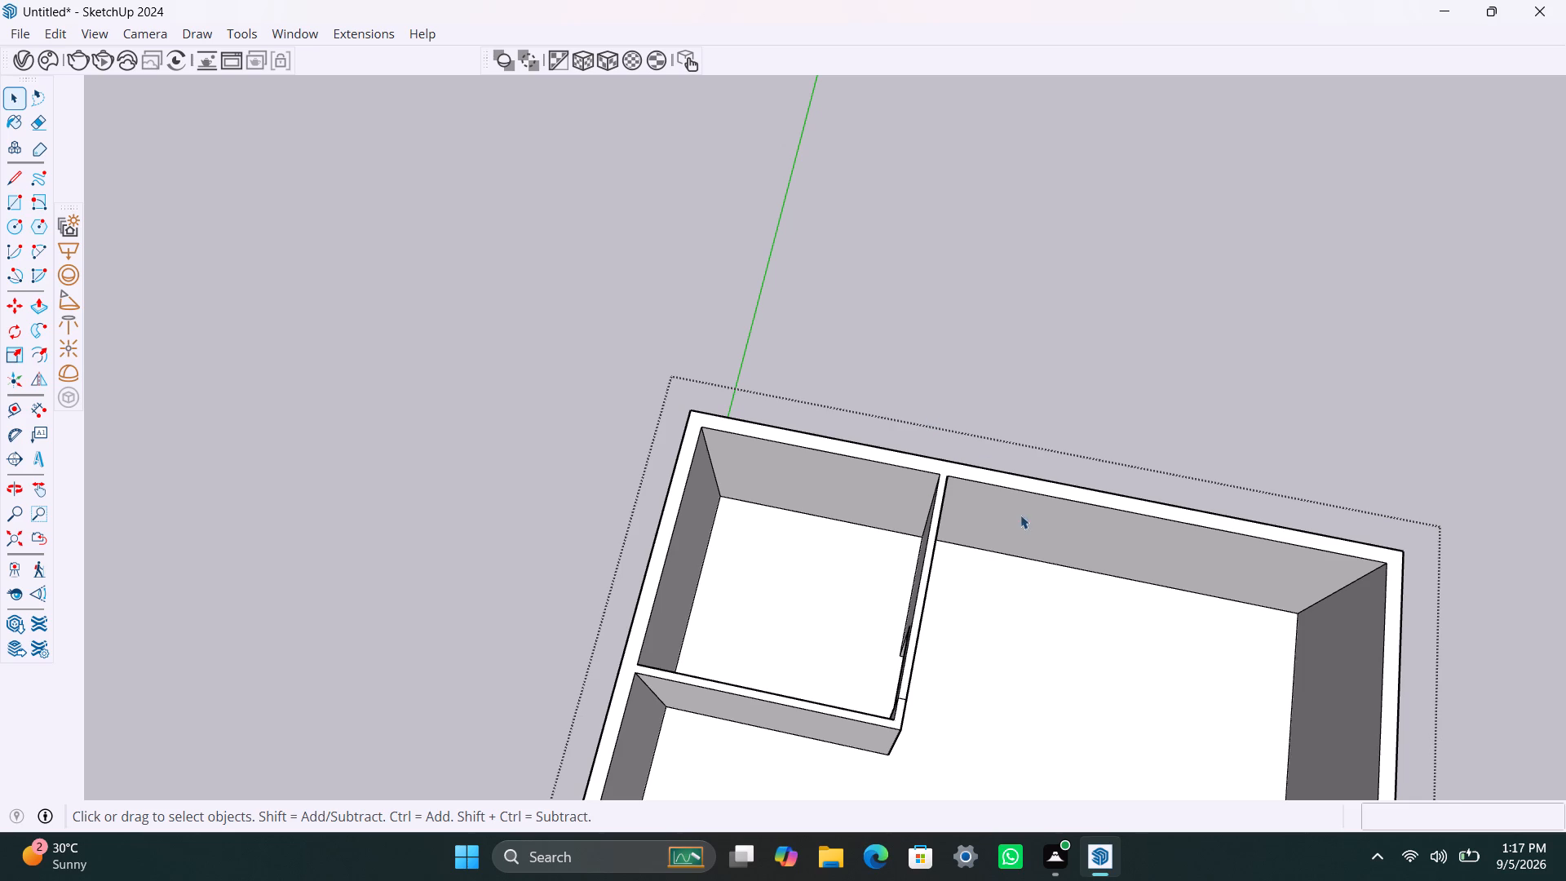
{"action": "scroll", "coordinate": [990, 587], "scroll_direction": "up", "scroll_amount": 1}
{"action": "middle_click_drag", "start_coordinate": [958, 536], "coordinate": [839, 530]}
{"action": "scroll", "coordinate": [885, 532], "scroll_direction": "up", "scroll_amount": 2}
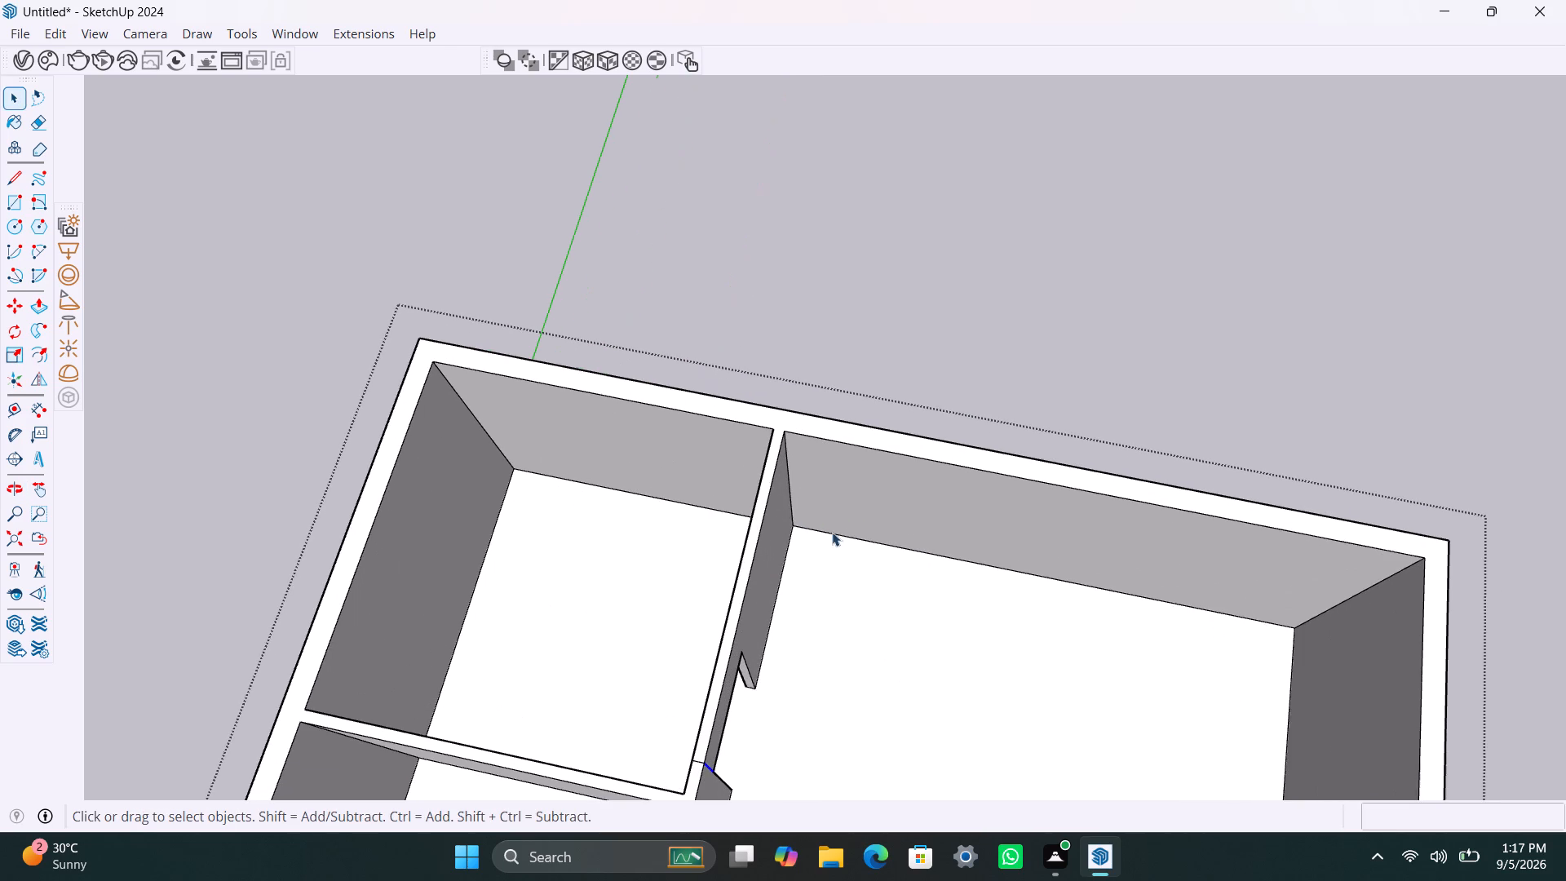
{"action": "left_click", "coordinate": [789, 502]}
{"action": "key", "text": "m"}
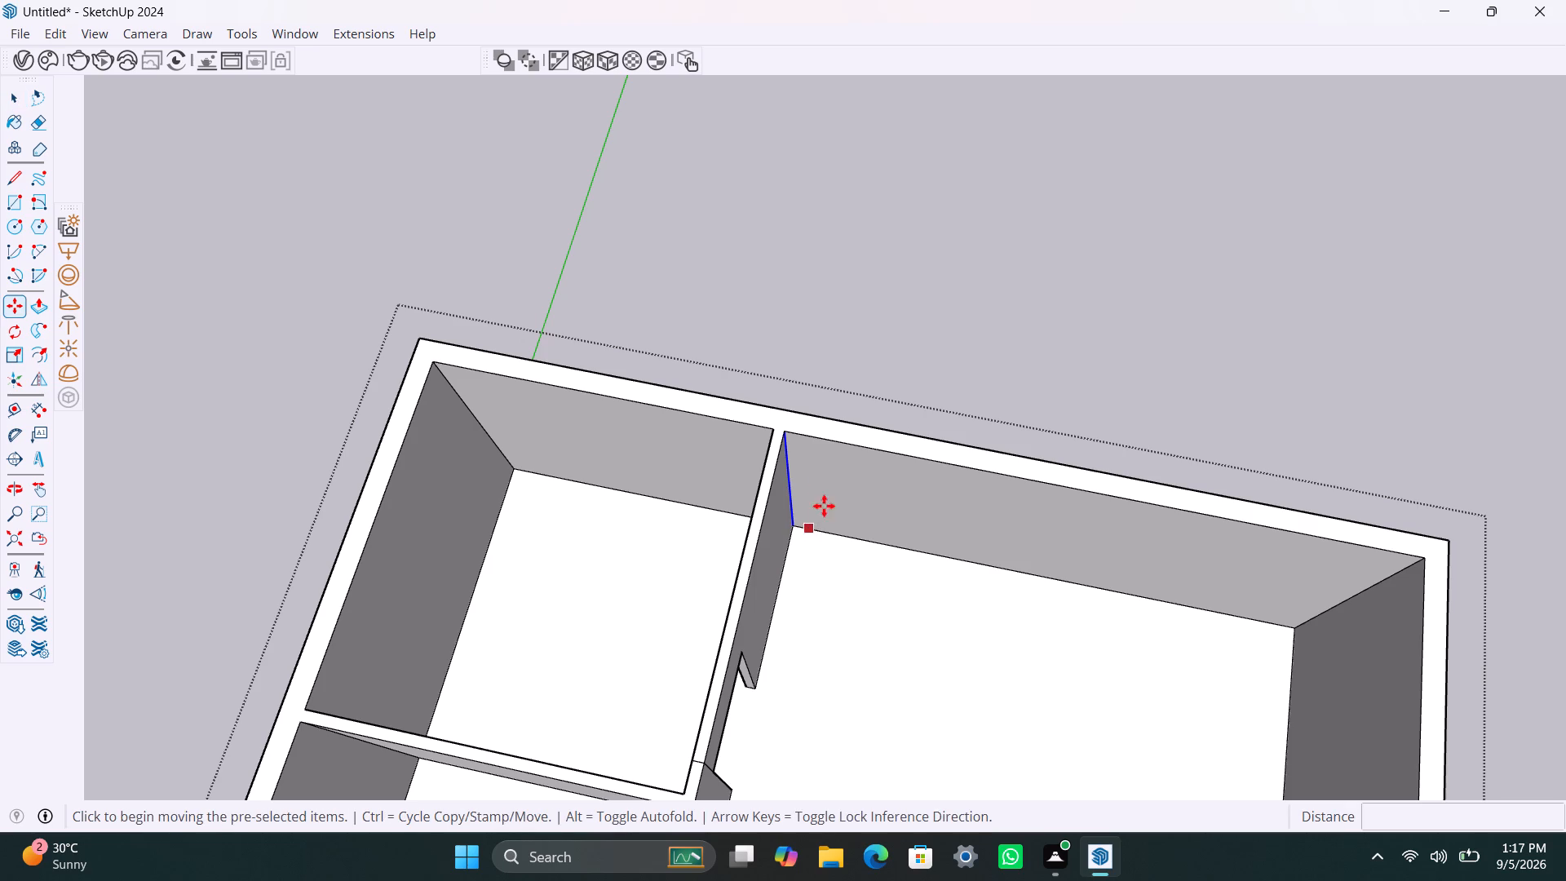
{"action": "left_click", "coordinate": [791, 435]}
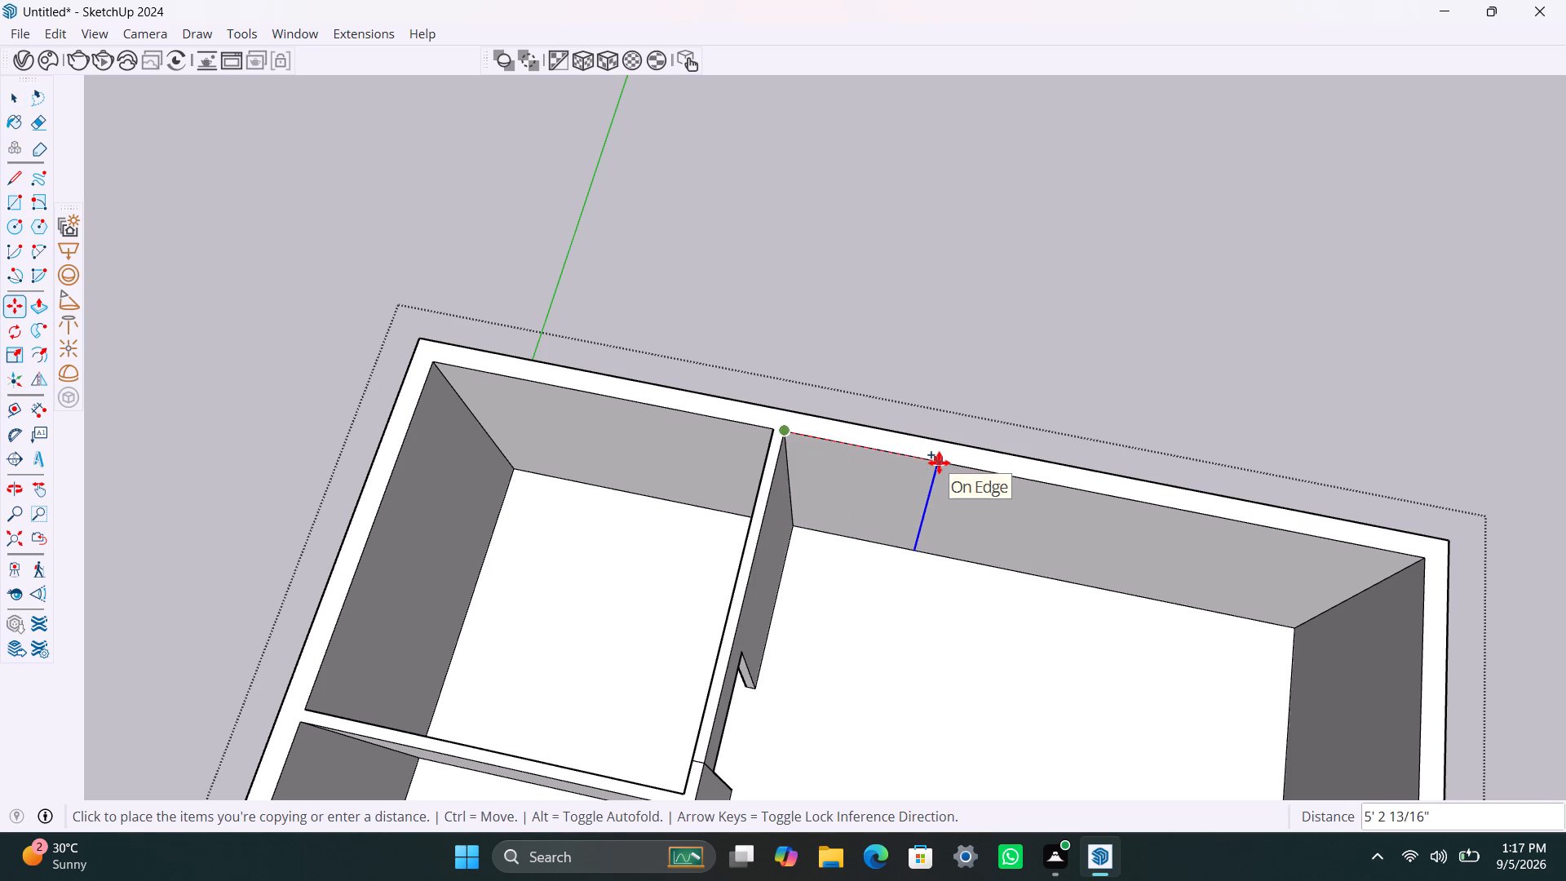
{"action": "type", "text": "11'"}
{"action": "key", "text": "Return"}
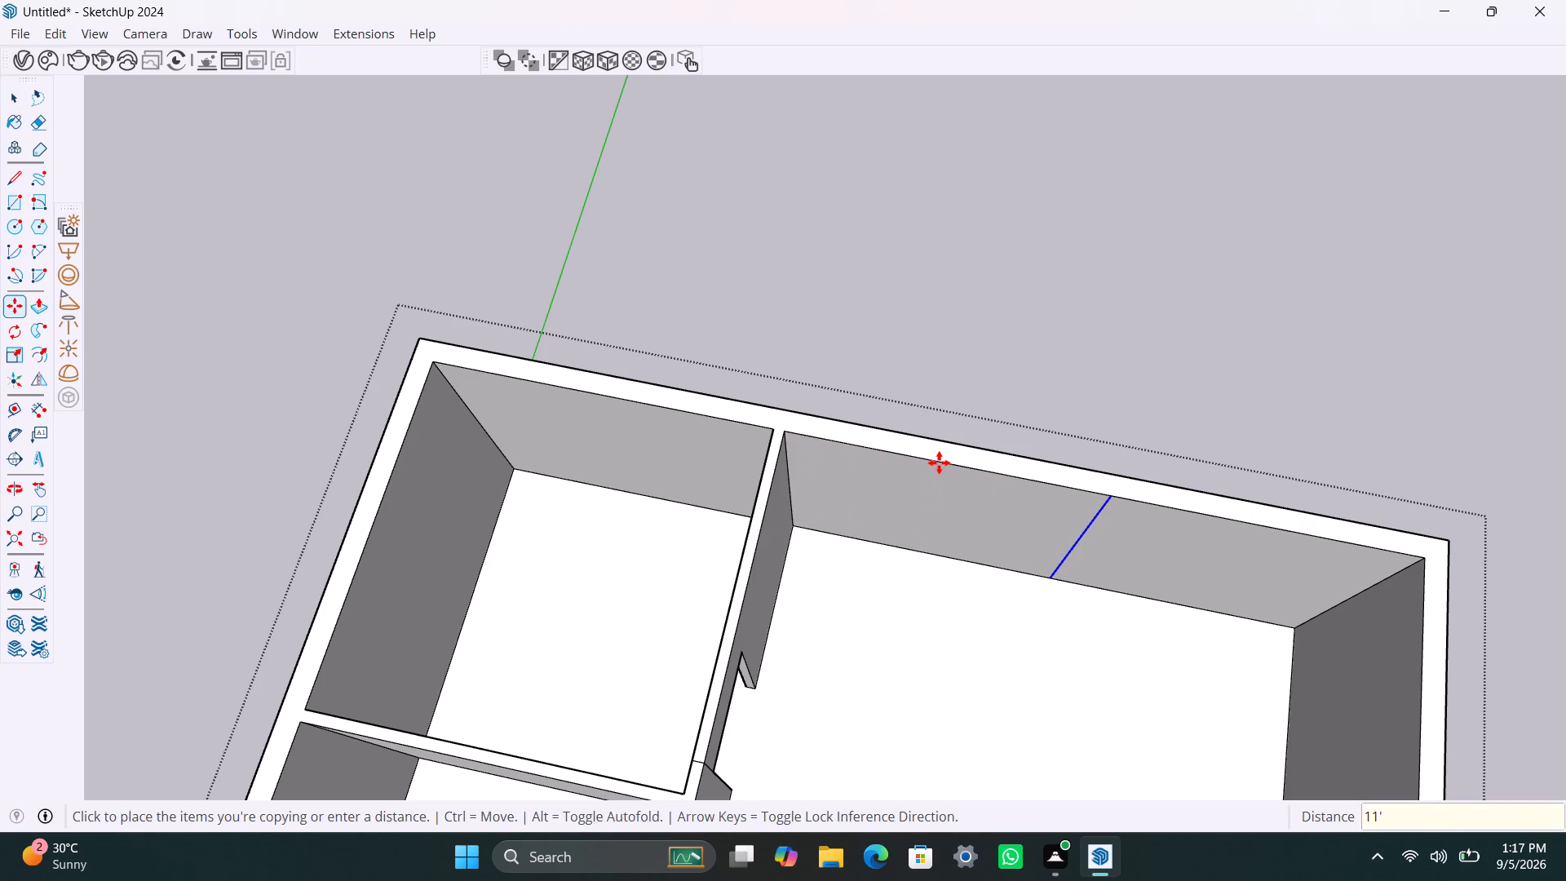
Copy the new vertical edge on the exterior wall another 4.5" along the wall to mark the next partition's thickness.
{"action": "key", "text": "space"}
{"action": "key", "text": "m"}
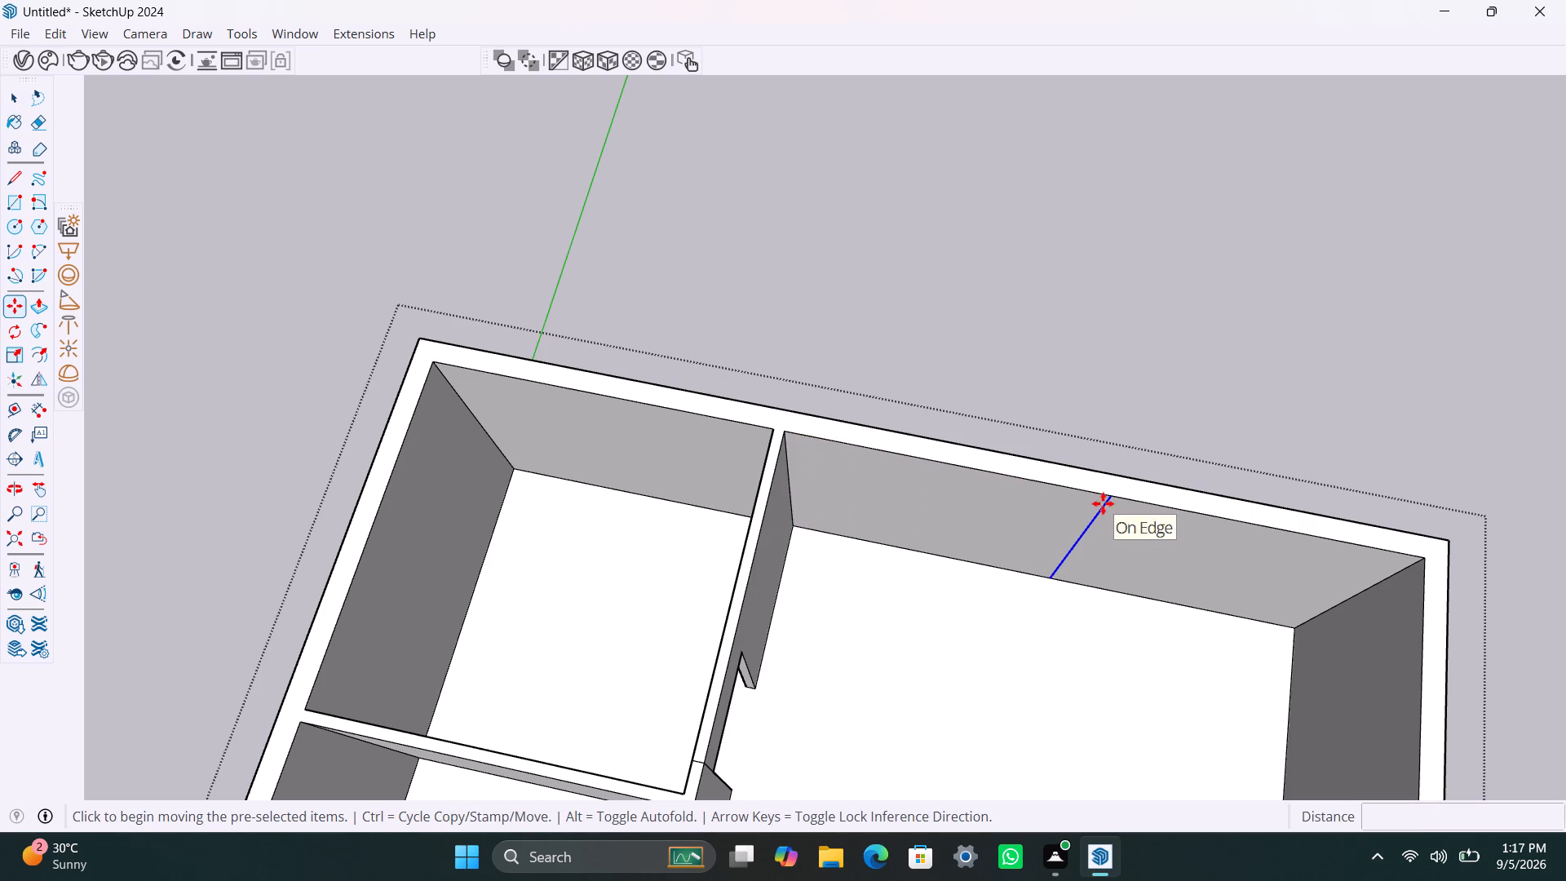
{"action": "left_click", "coordinate": [1111, 497]}
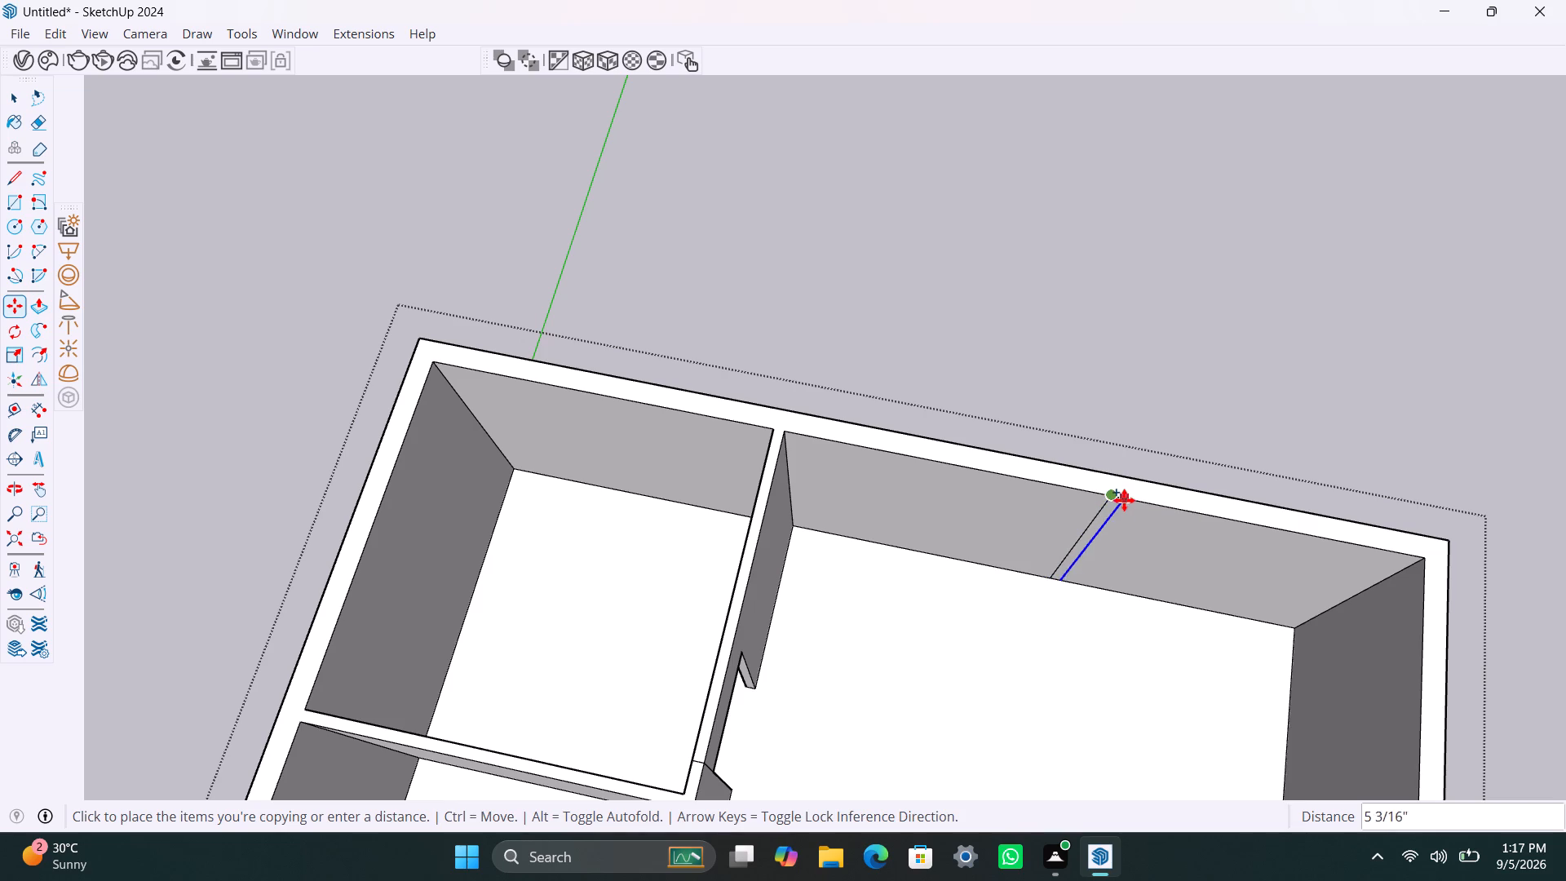
{"action": "type", "text": "4.5\""}
{"action": "key", "text": "Return"}
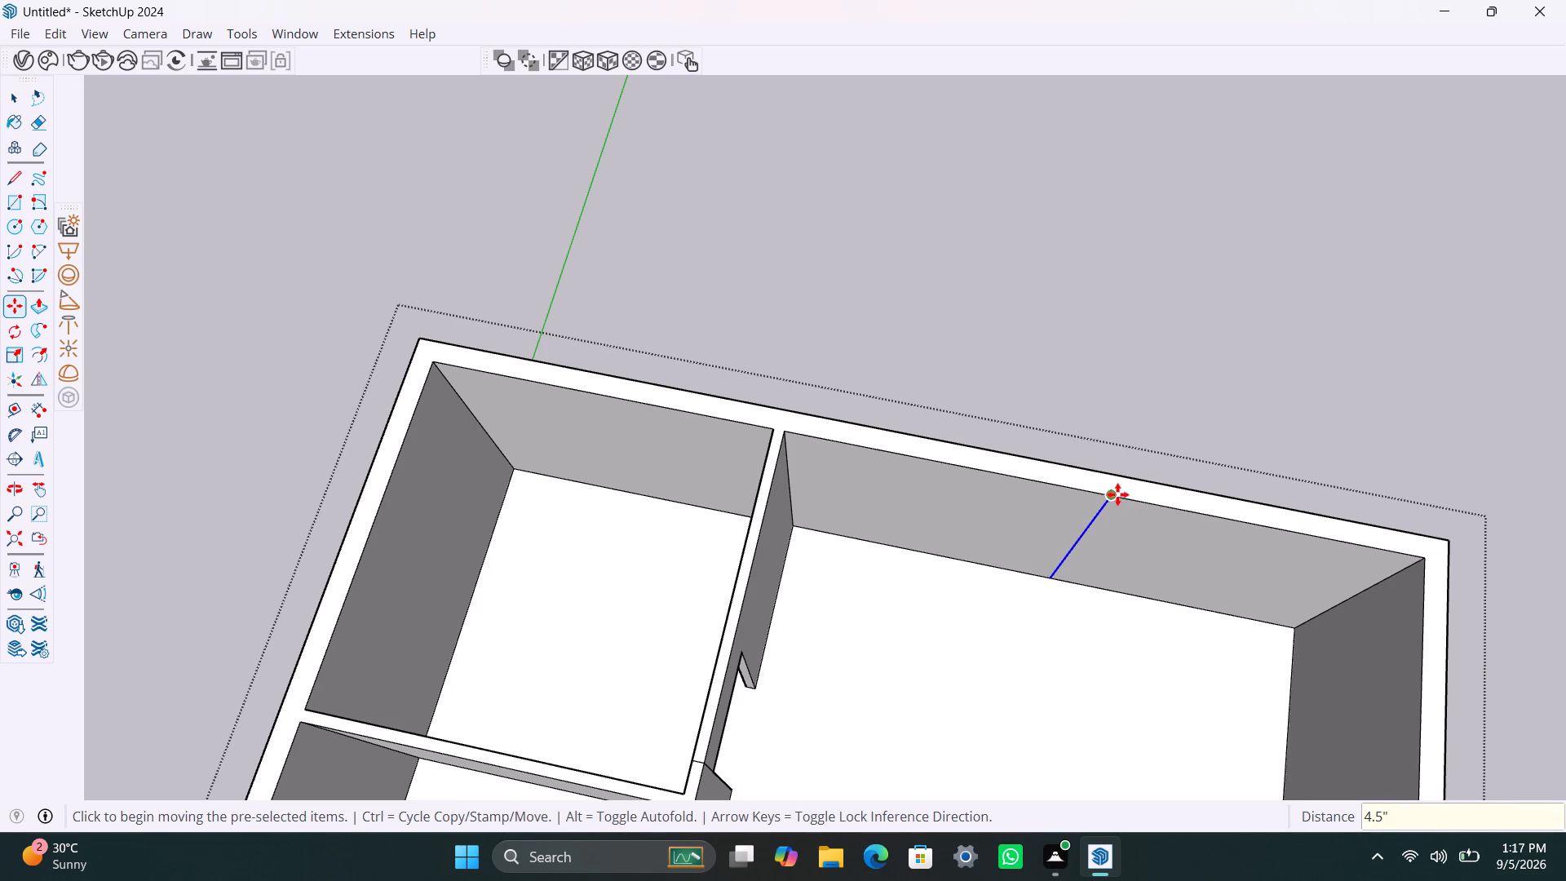
{"action": "left_click", "coordinate": [1117, 494]}
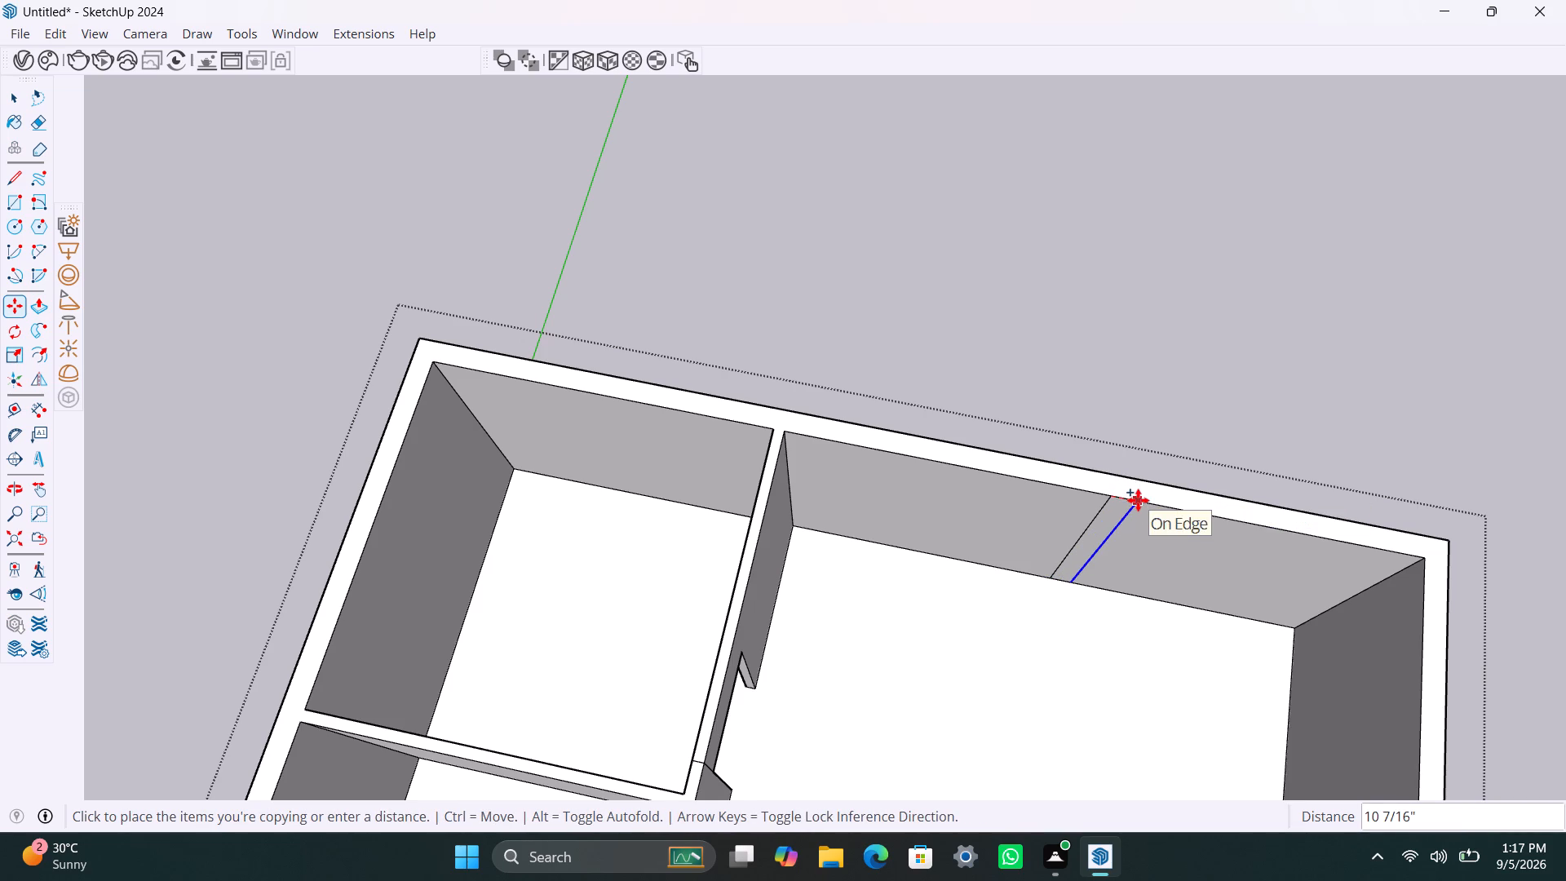
{"action": "type", "text": "4.5\""}
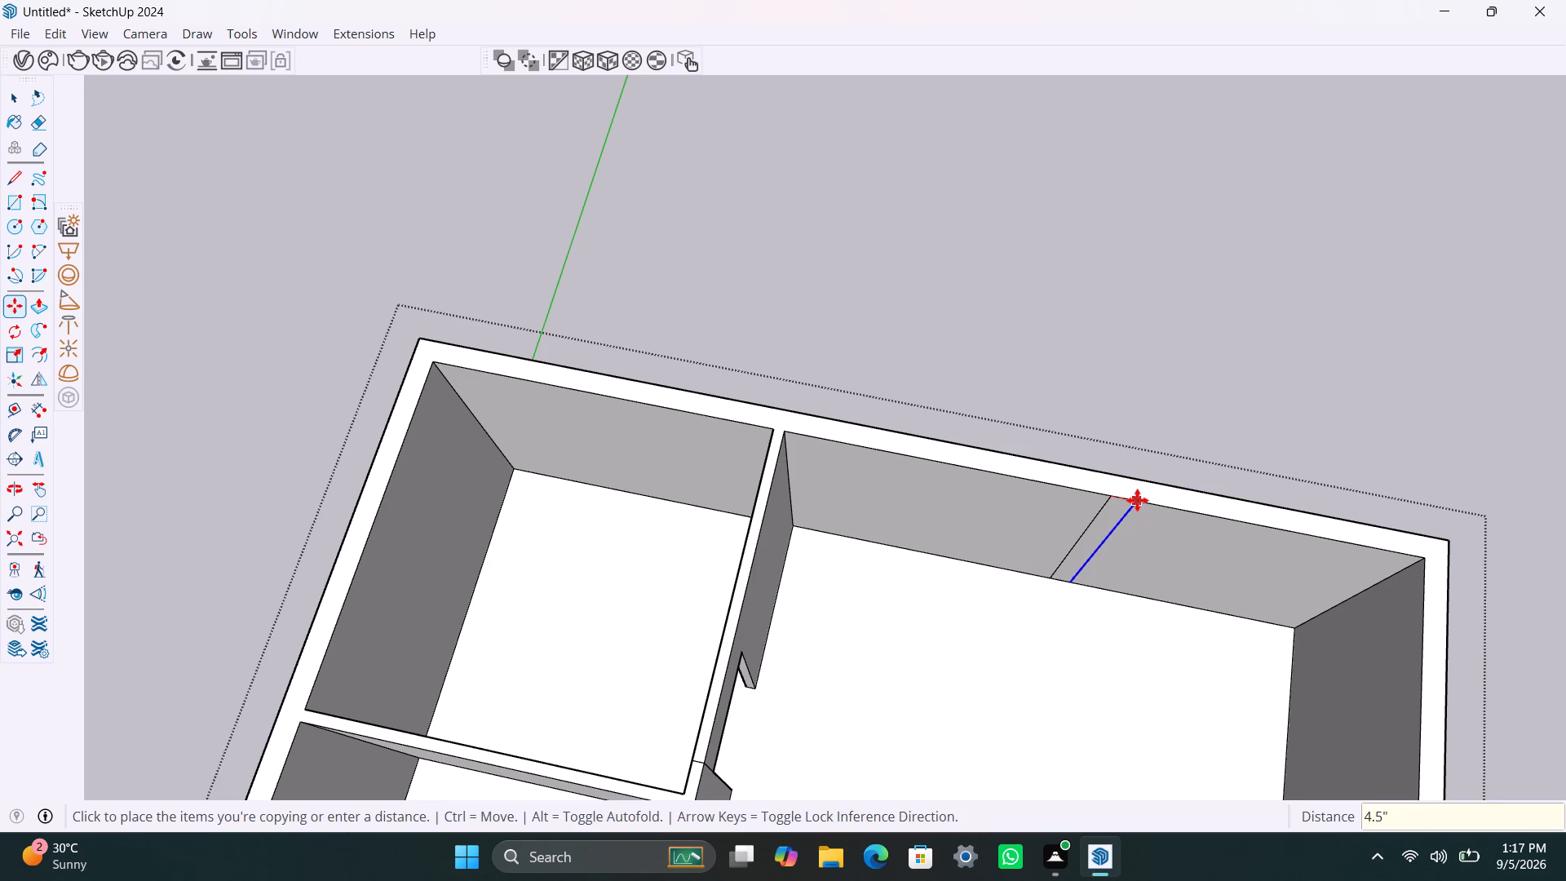
{"action": "key", "text": "Return"}
{"action": "key", "text": "space"}
Push/Pull the 4.5" strip on the exterior wall 5'10" into the house to form a new partition.
{"action": "scroll", "coordinate": [1107, 511], "scroll_direction": "up", "scroll_amount": 3}
{"action": "left_click", "coordinate": [1108, 511]}
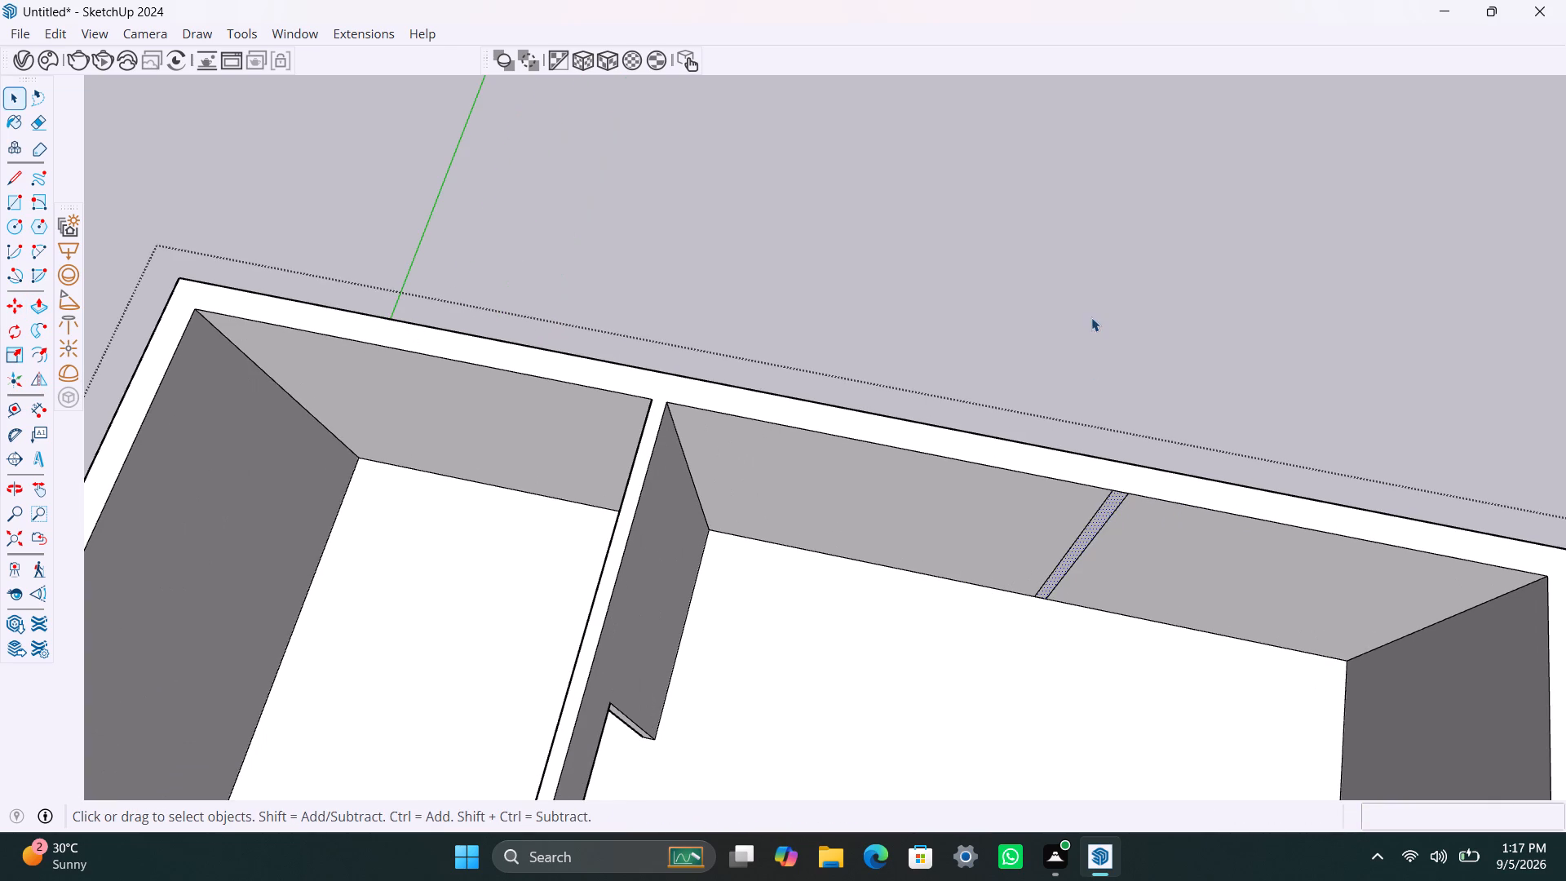
{"action": "key", "text": "p"}
{"action": "left_click", "coordinate": [1101, 514]}
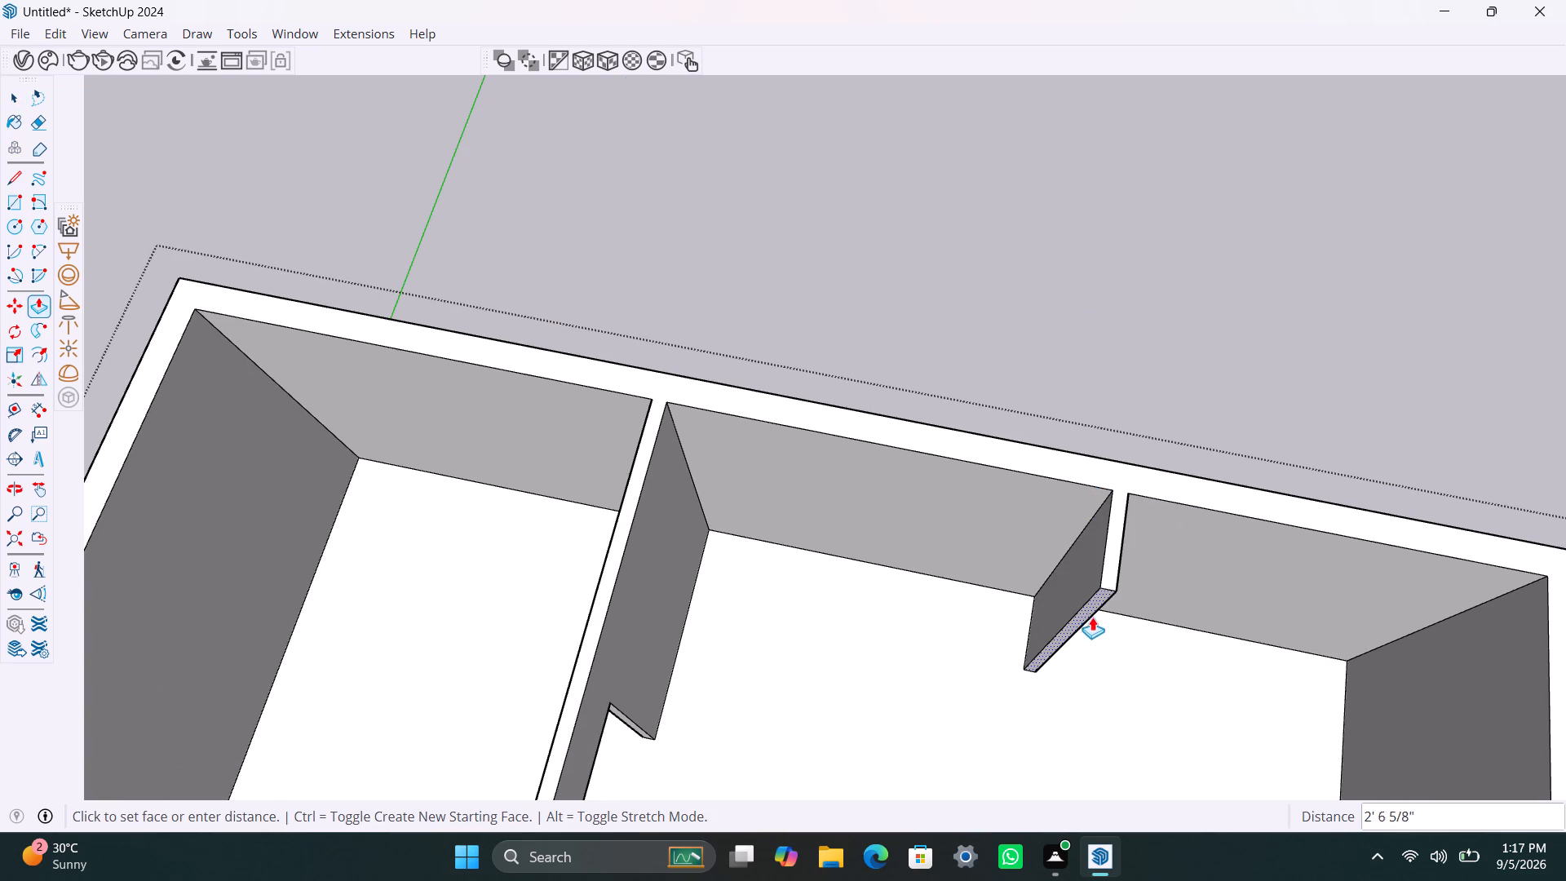
{"action": "type", "text": "5'"}
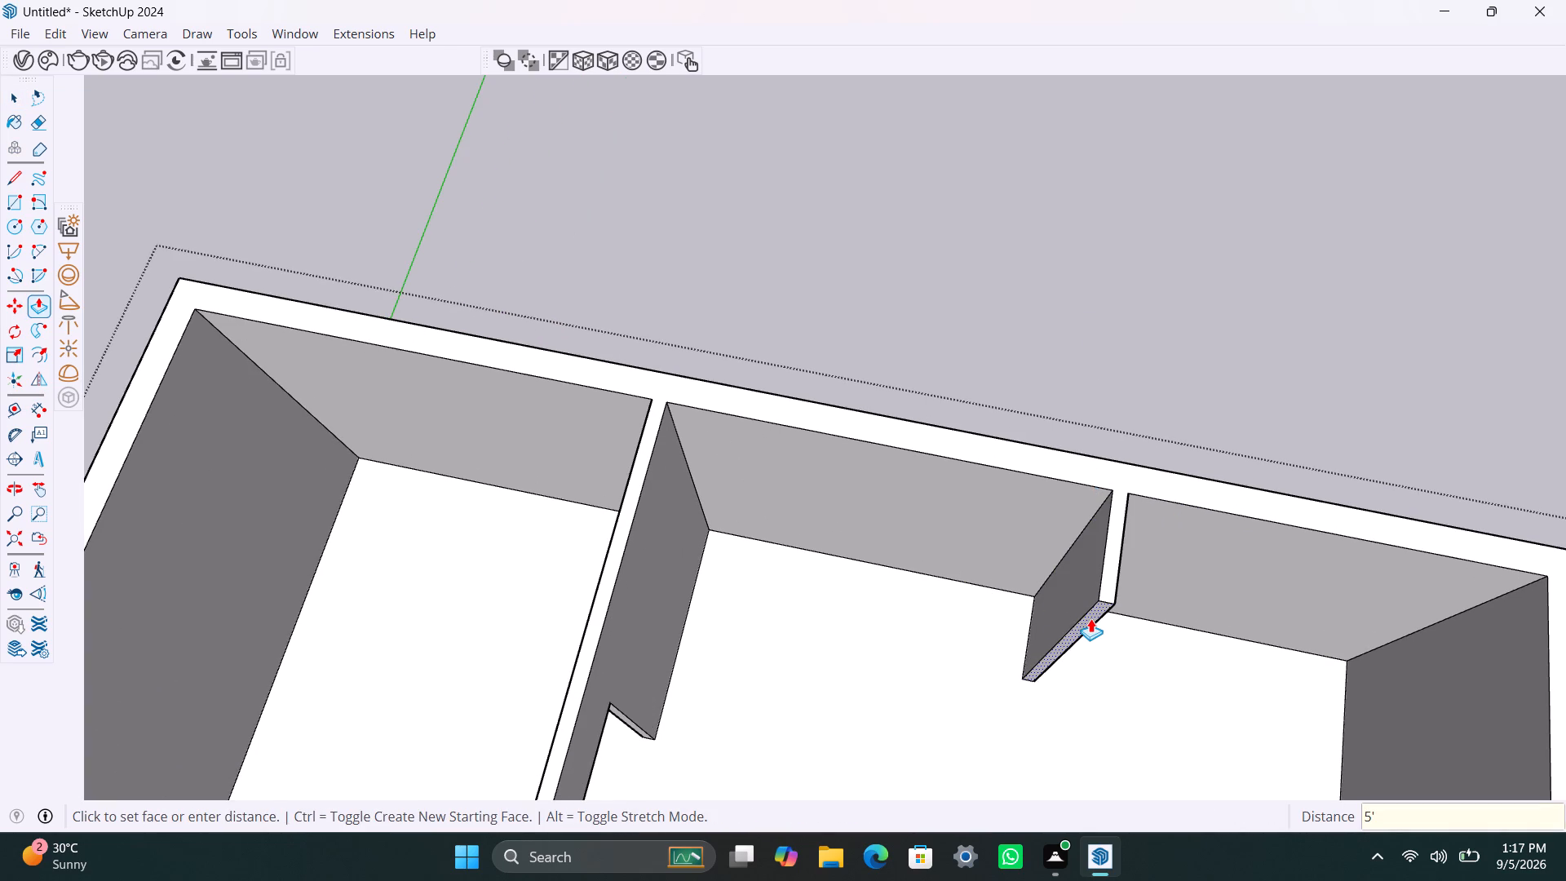
{"action": "type", "text": "10\""}
{"action": "key", "text": "Return"}
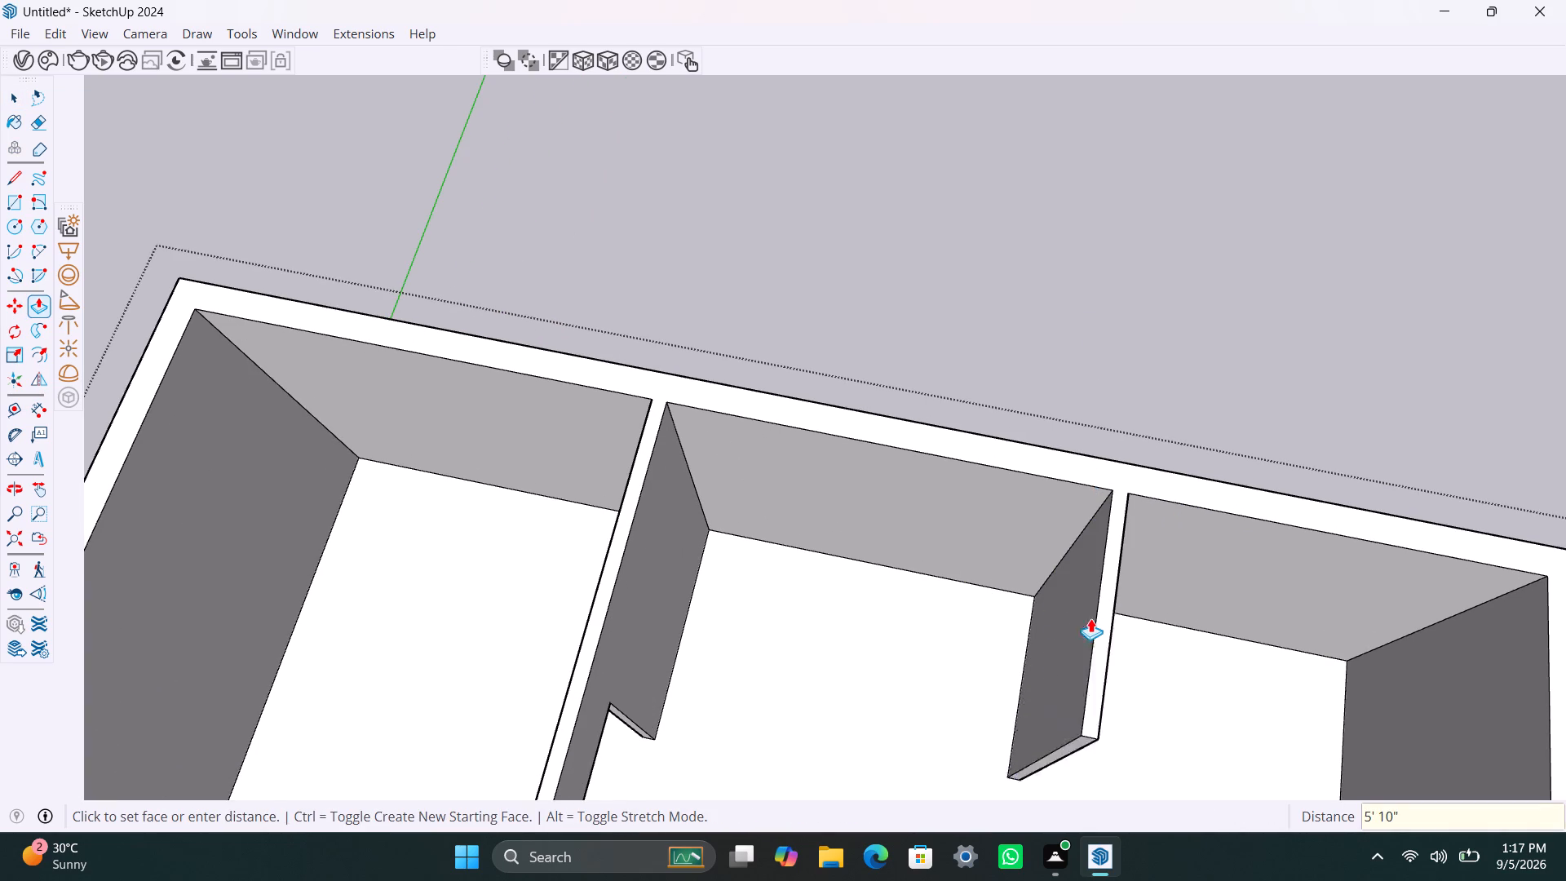
{"action": "key", "text": "space"}
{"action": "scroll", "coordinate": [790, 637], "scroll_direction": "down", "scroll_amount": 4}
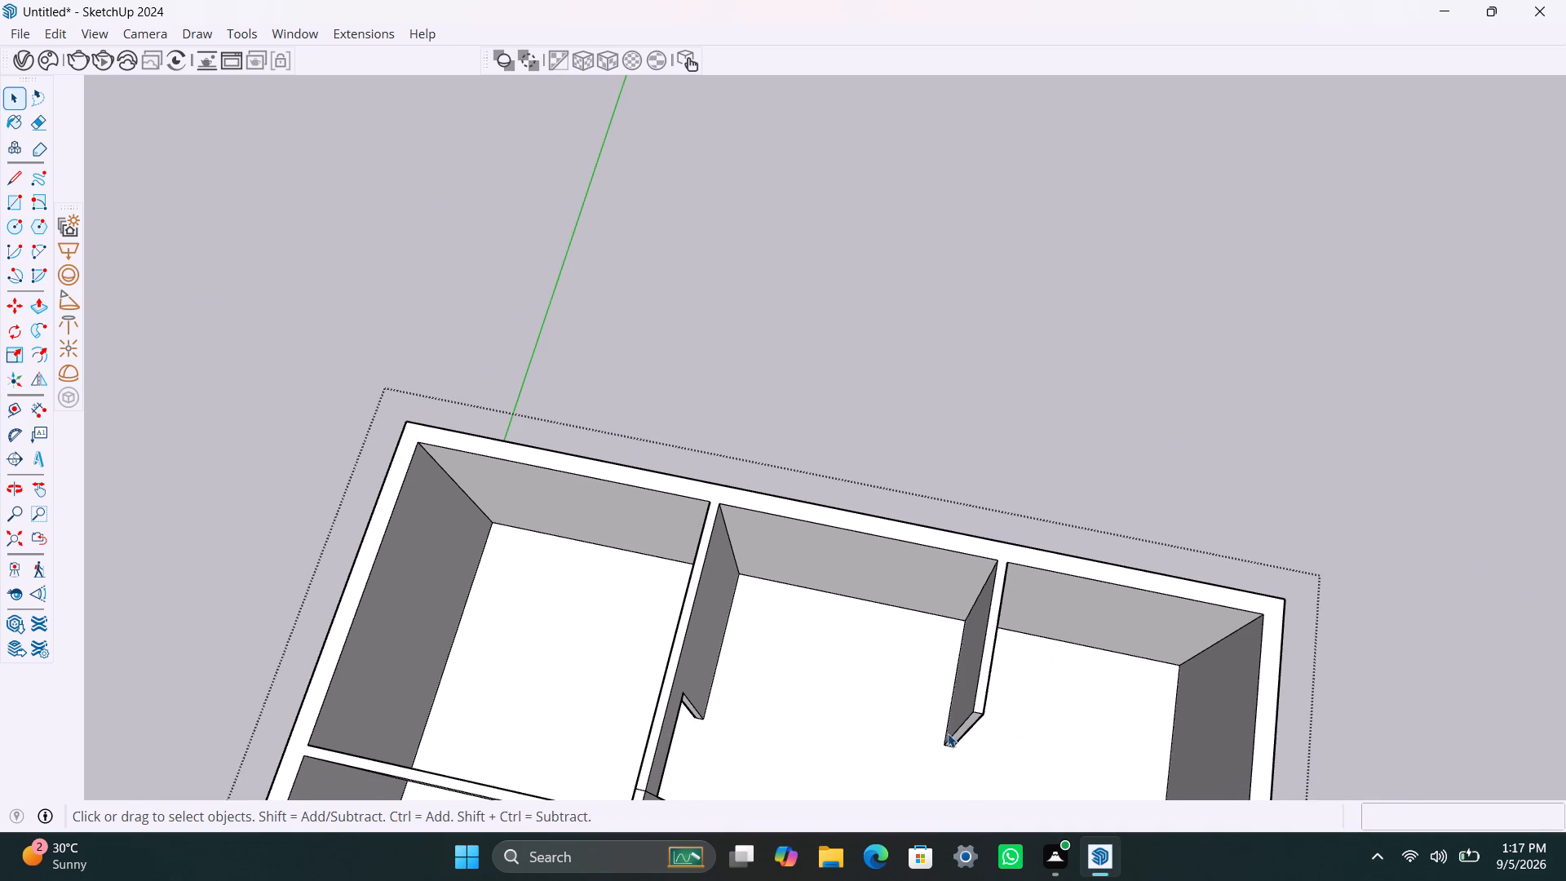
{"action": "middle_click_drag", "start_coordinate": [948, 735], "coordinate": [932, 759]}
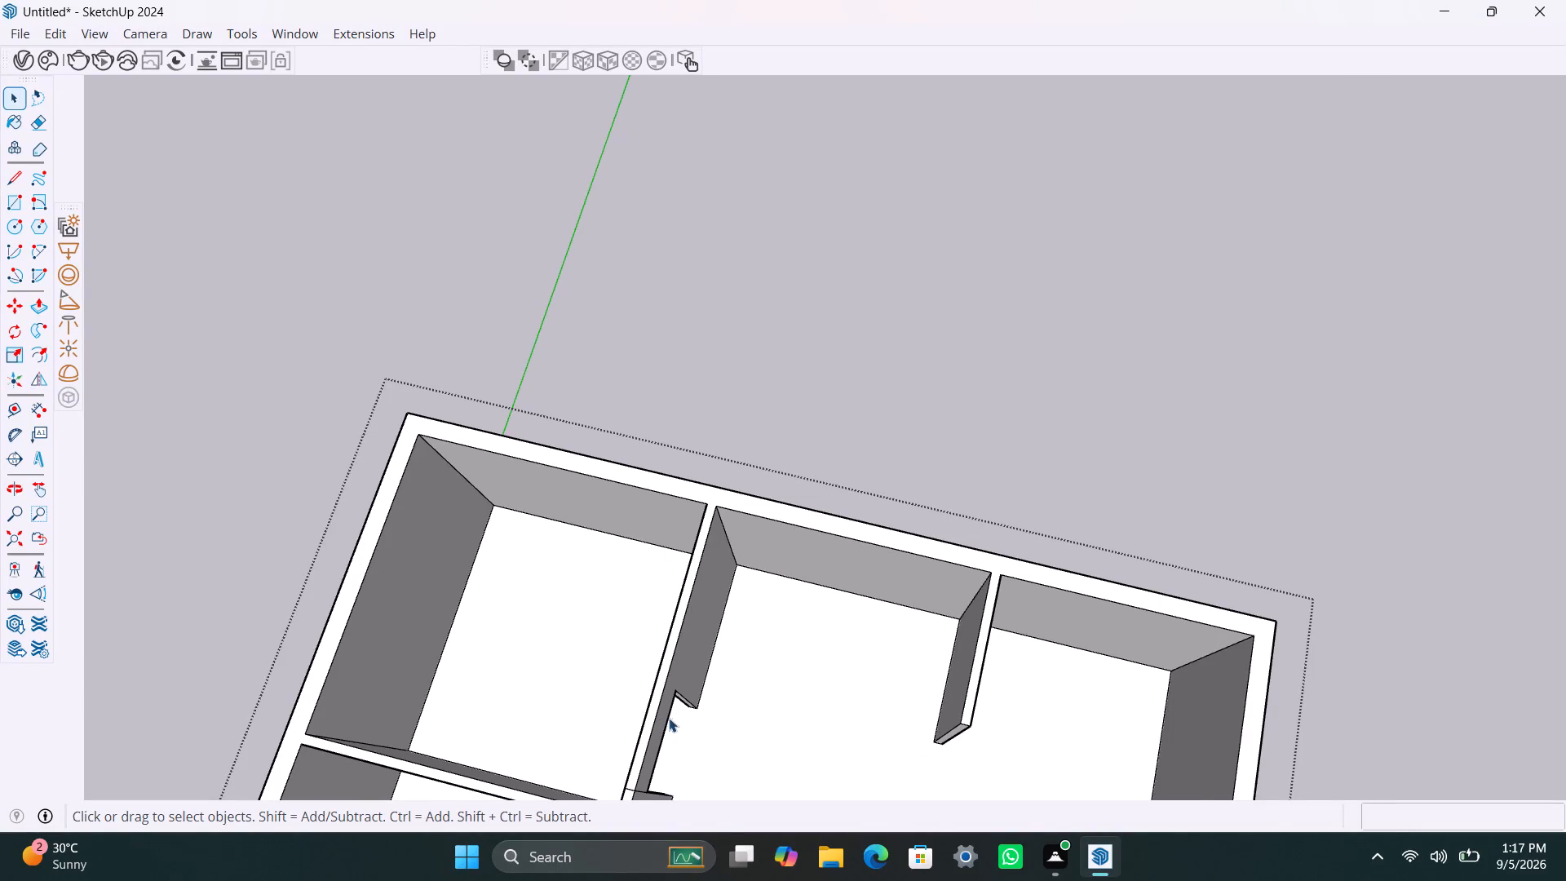
Copy the vertical edge where the 12' partition meets the exterior wall 5'10" along the partition, toward its door opening.
{"action": "scroll", "coordinate": [688, 707], "scroll_direction": "up", "scroll_amount": 1}
{"action": "middle_click_drag", "start_coordinate": [837, 759], "coordinate": [655, 752]}
{"action": "scroll", "coordinate": [655, 752], "scroll_direction": "up", "scroll_amount": 1}
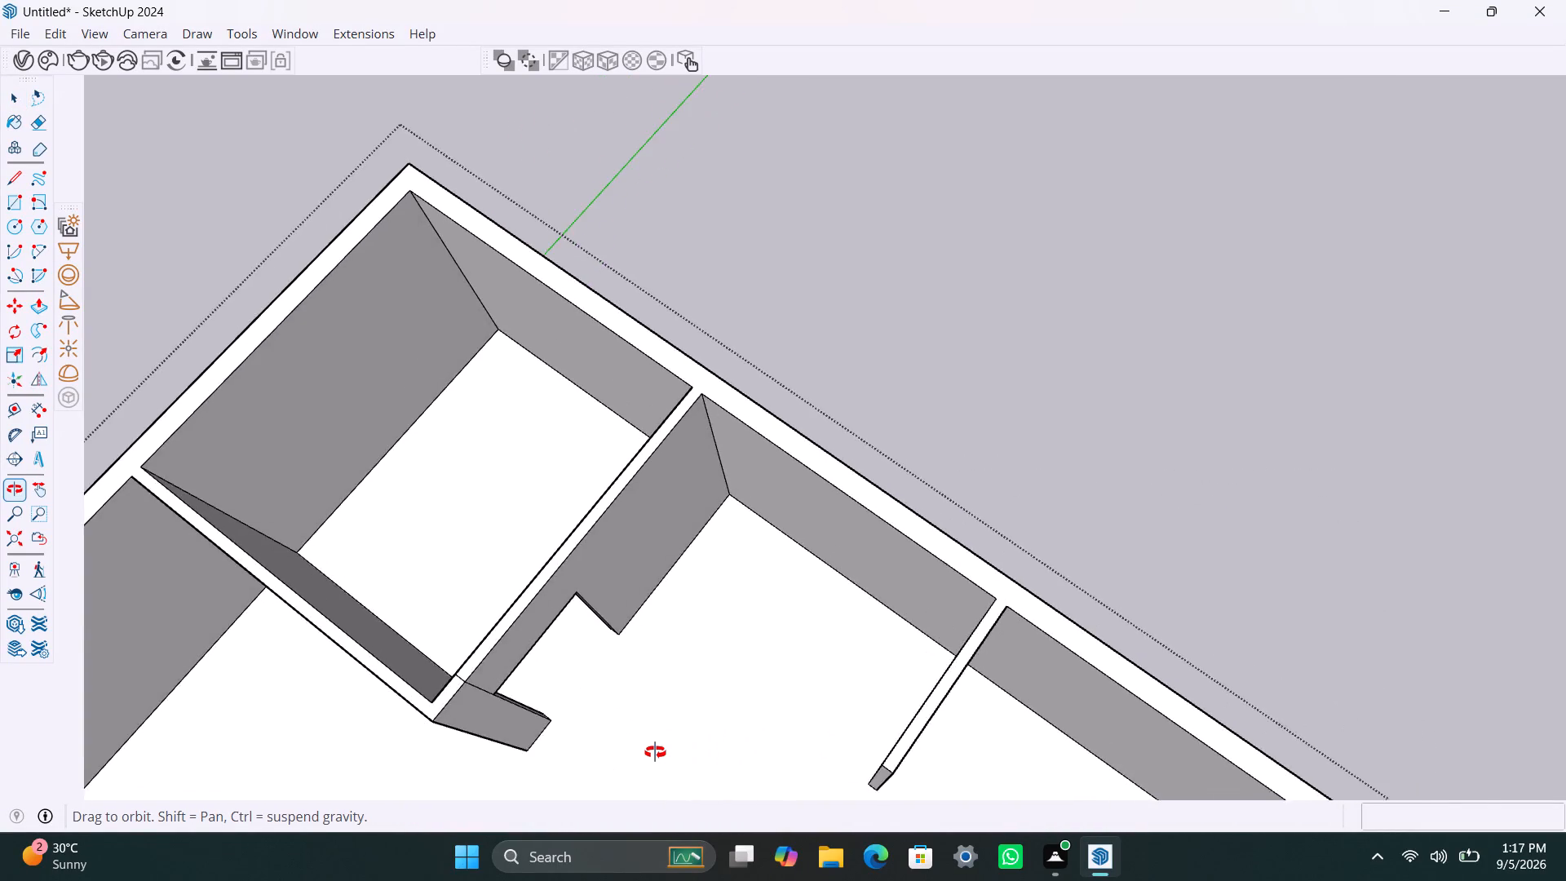
{"action": "middle_click_drag", "start_coordinate": [655, 752], "coordinate": [1176, 785]}
{"action": "scroll", "coordinate": [1142, 548], "scroll_direction": "up", "scroll_amount": 2}
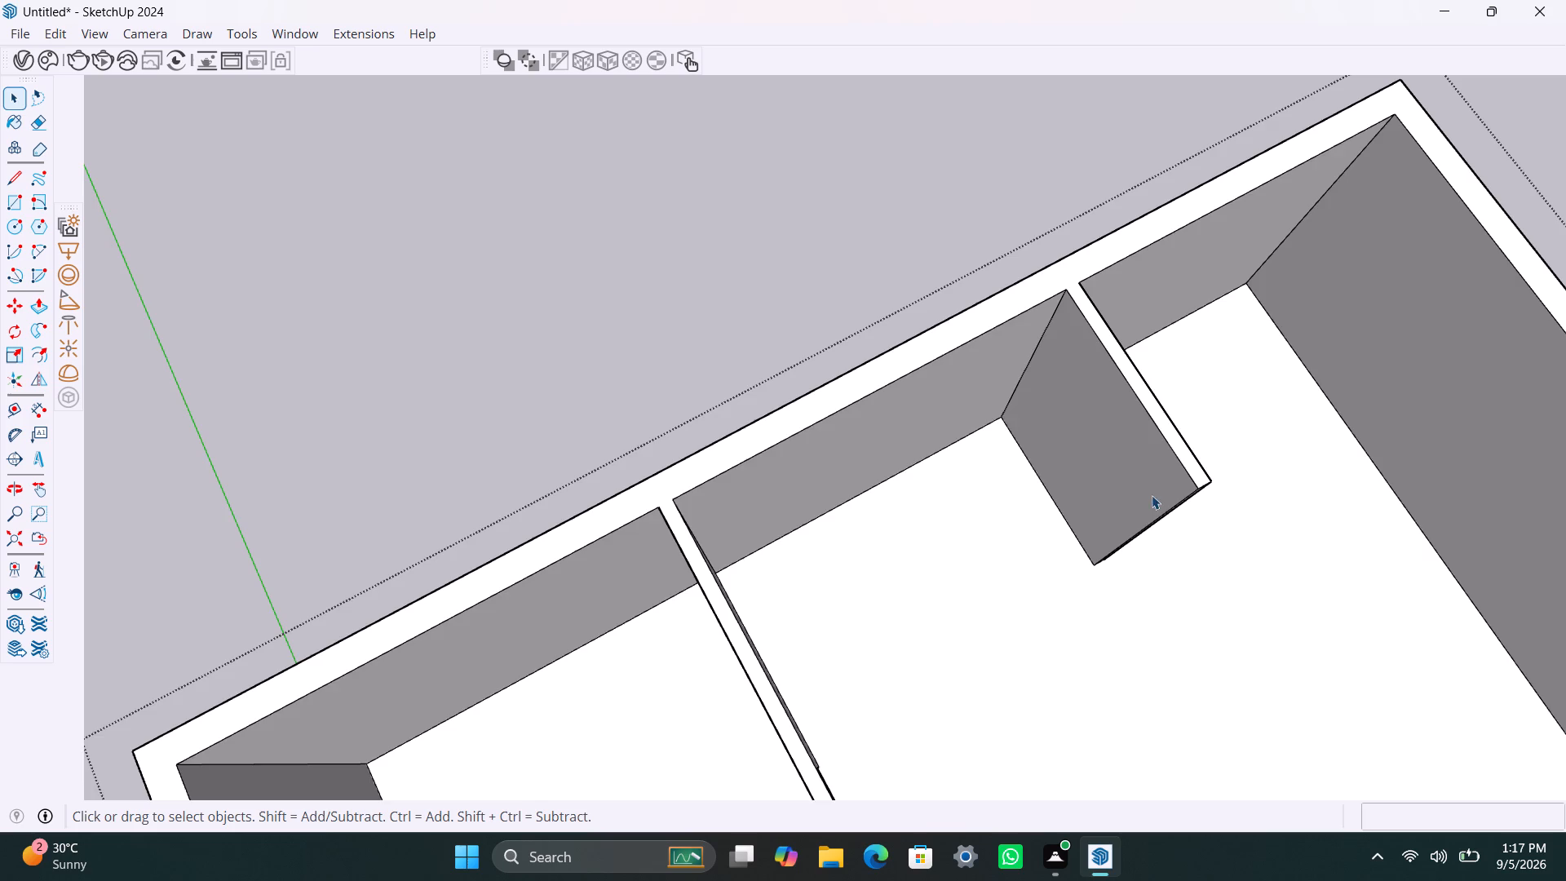
{"action": "scroll", "coordinate": [1026, 590], "scroll_direction": "down", "scroll_amount": 4}
{"action": "middle_click_drag", "start_coordinate": [1020, 599], "coordinate": [554, 601]}
{"action": "scroll", "coordinate": [710, 539], "scroll_direction": "up", "scroll_amount": 2}
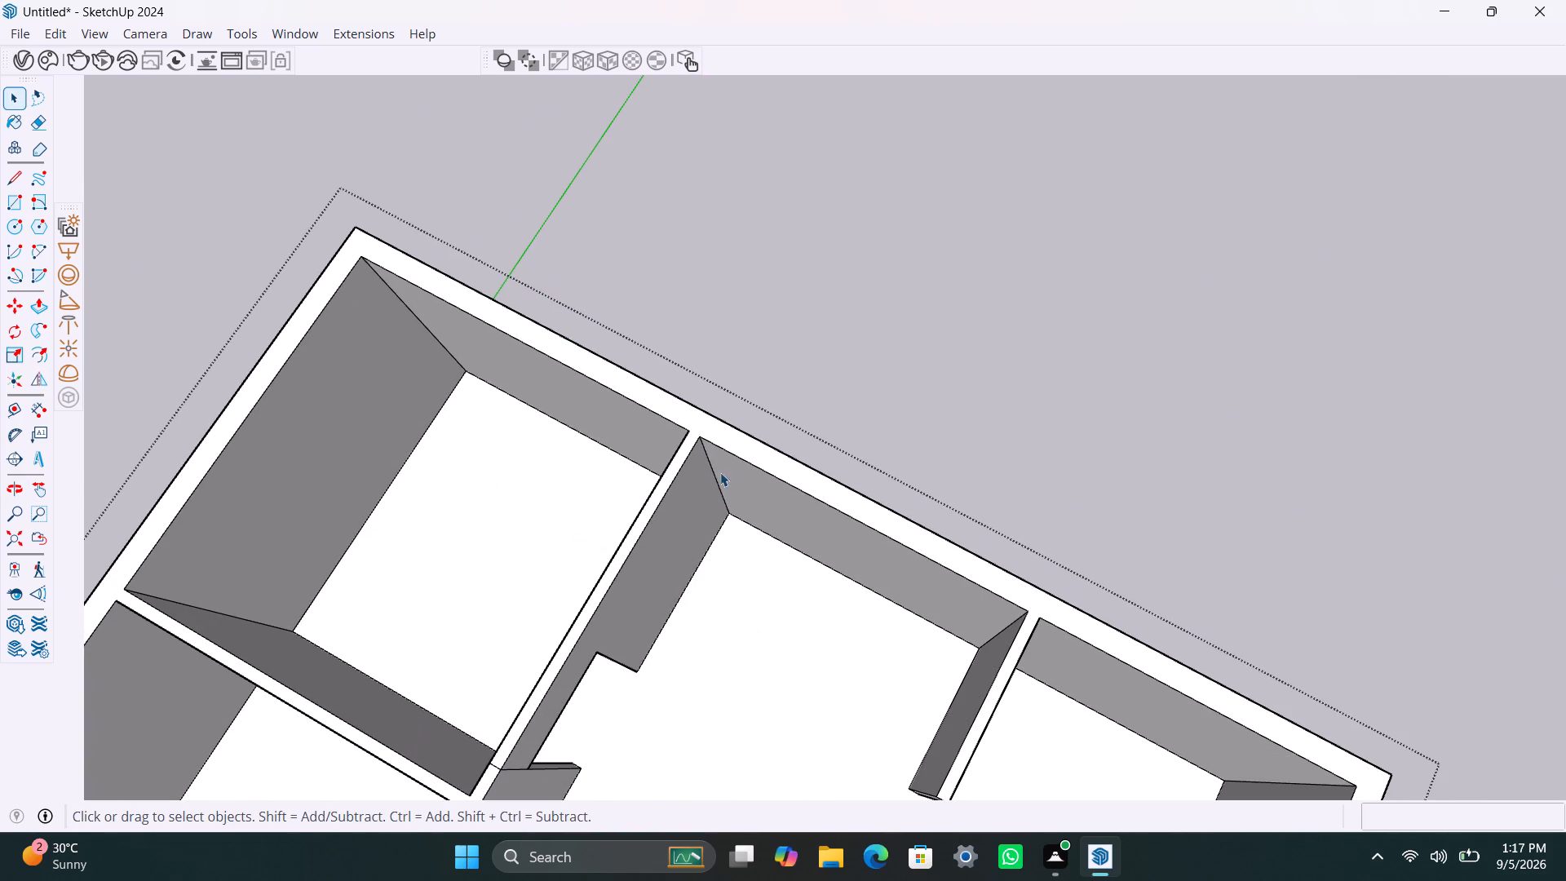
{"action": "left_click", "coordinate": [714, 471]}
{"action": "key", "text": "m"}
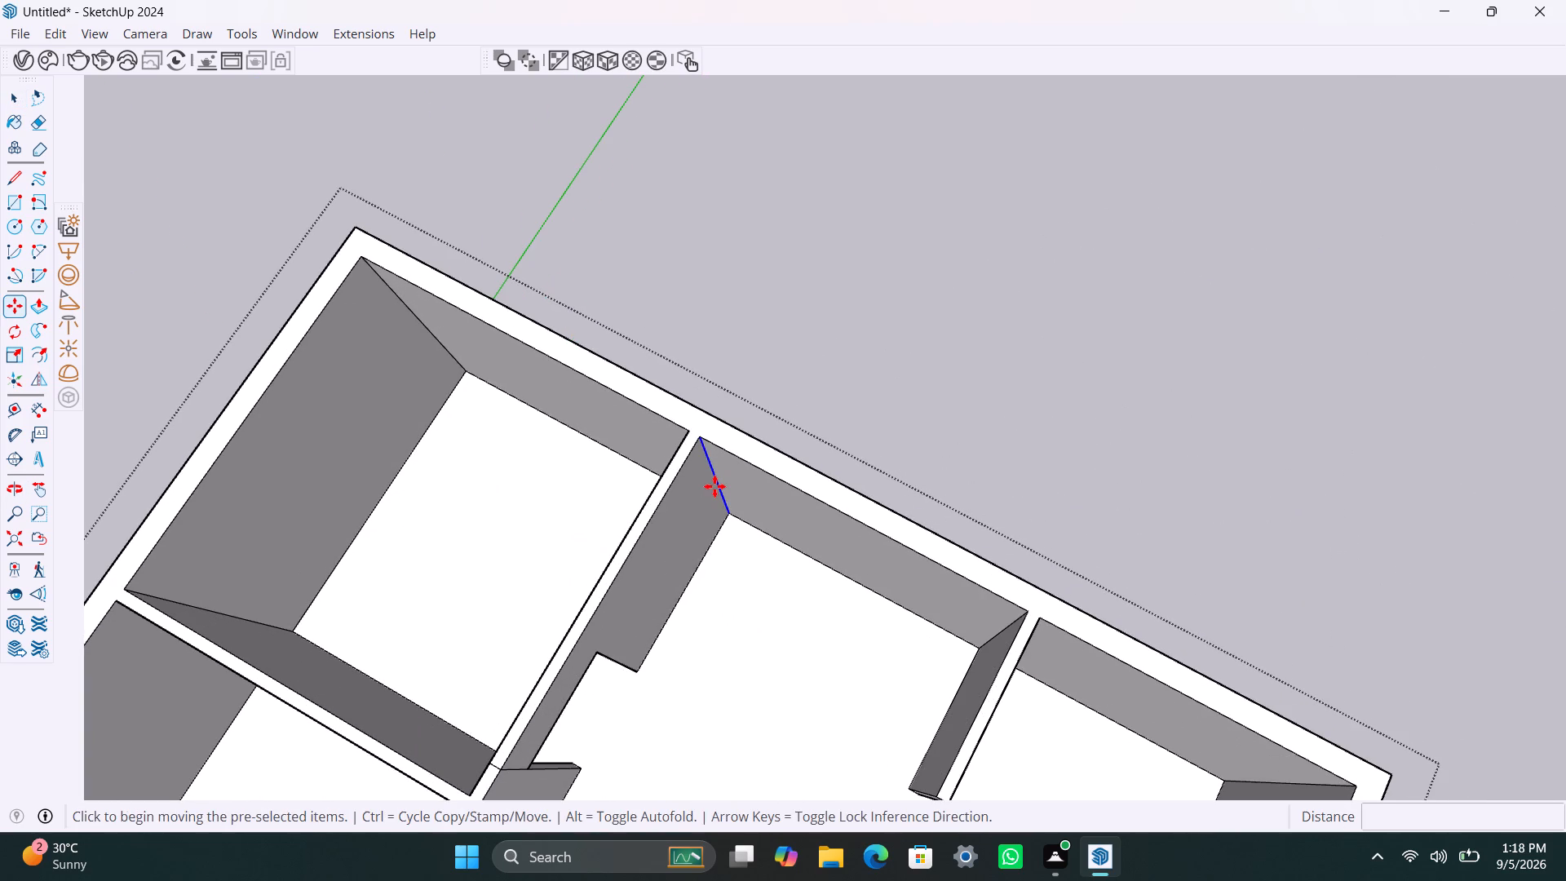
{"action": "left_click", "coordinate": [705, 443]}
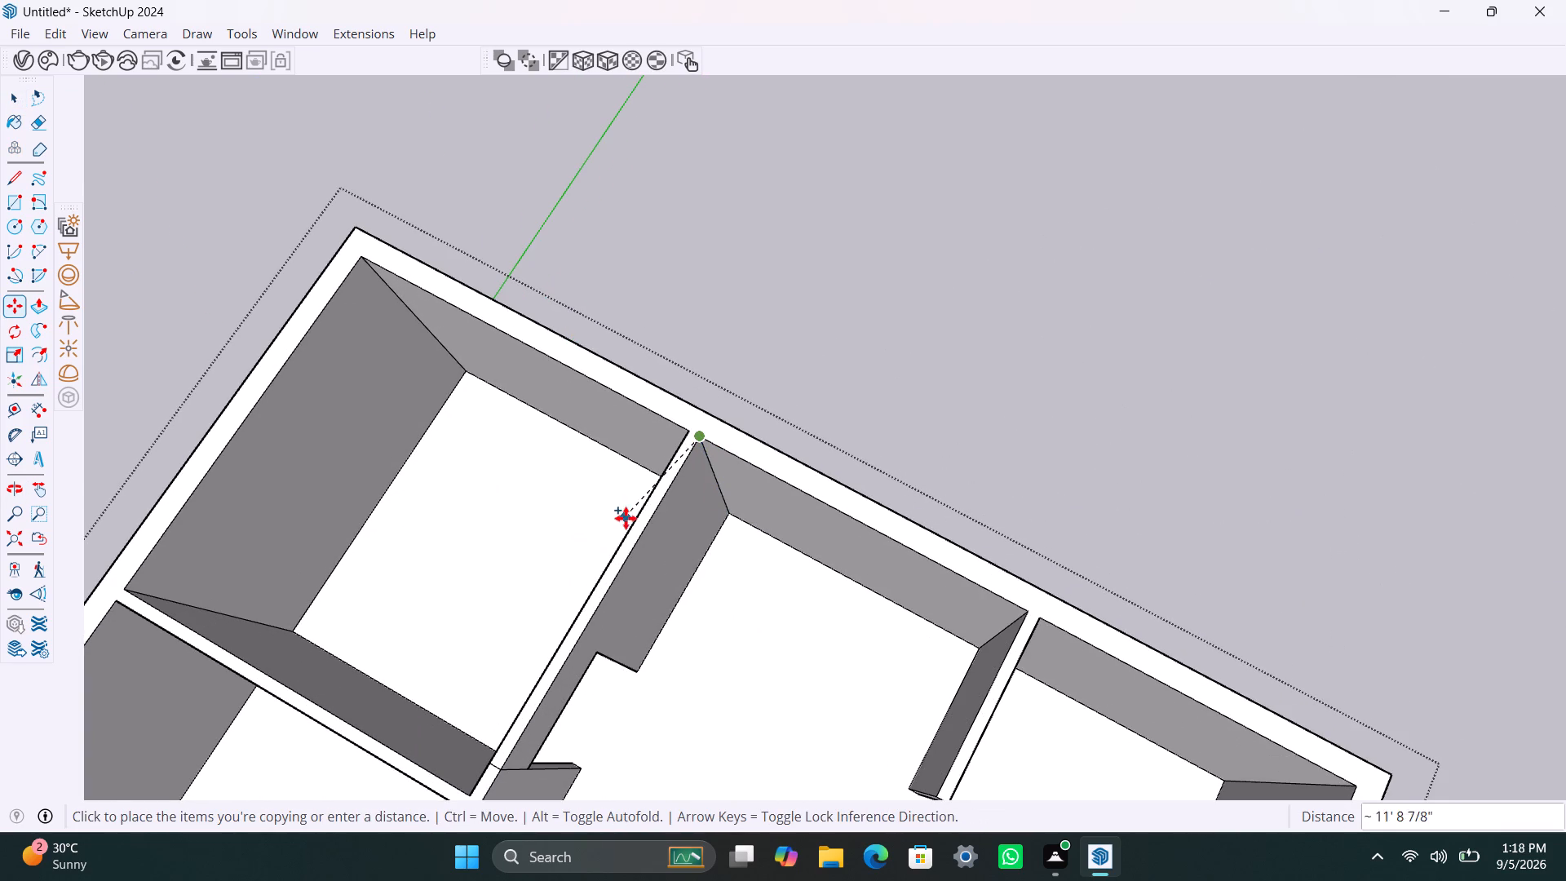
{"action": "type", "text": "5'10\""}
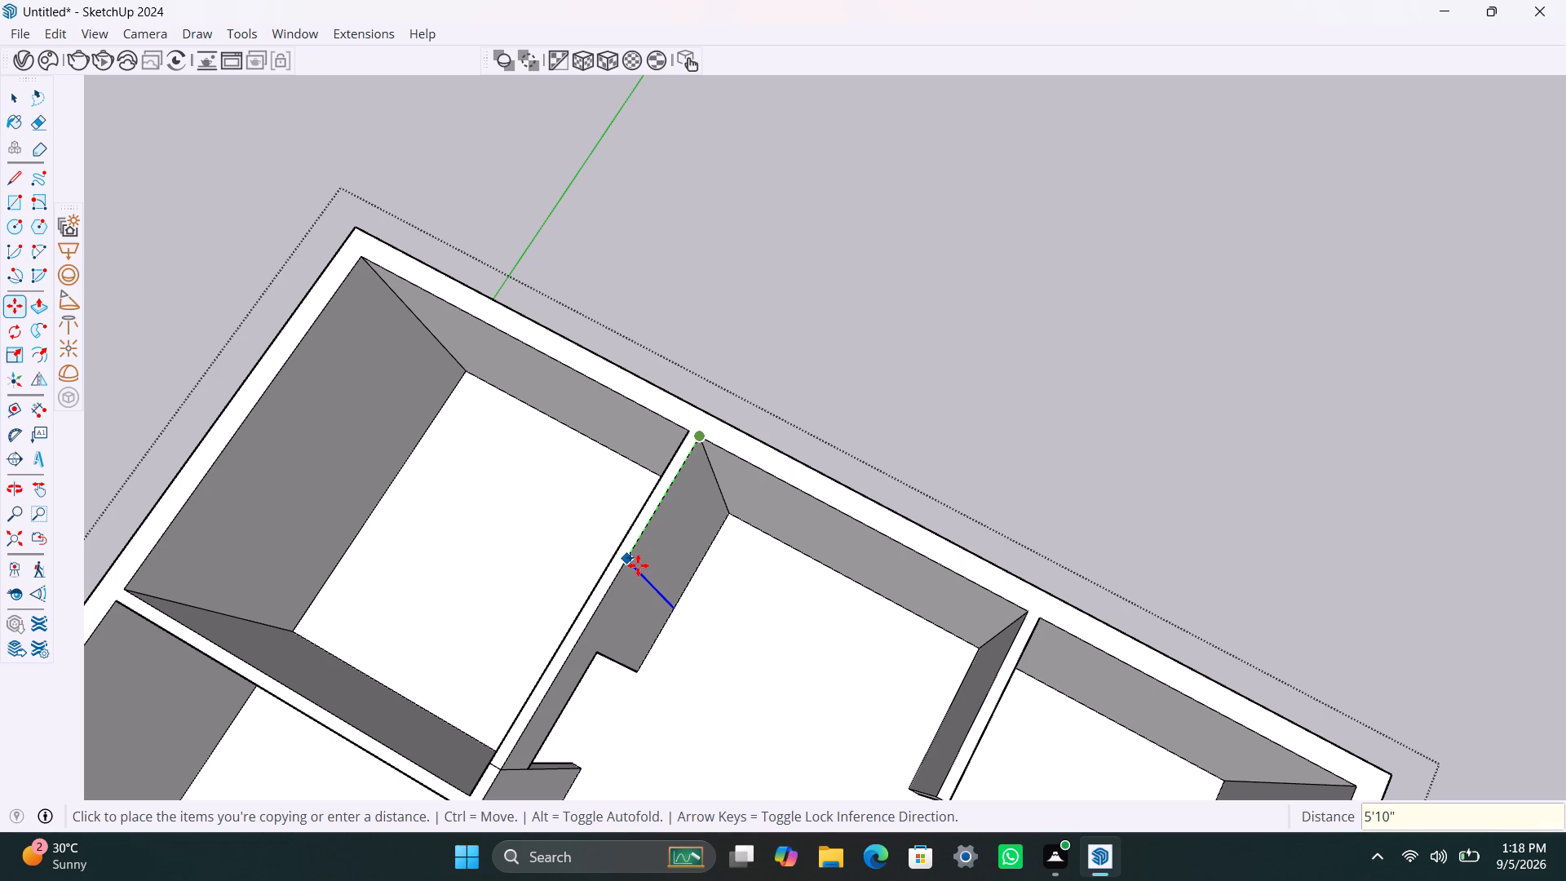
{"action": "key", "text": "Return"}
{"action": "key", "text": "space"}
Copy the new vertical edge on the 12' partition another 4.5" toward the door opening to mark a wall thickness.
{"action": "scroll", "coordinate": [607, 632], "scroll_direction": "up", "scroll_amount": 3}
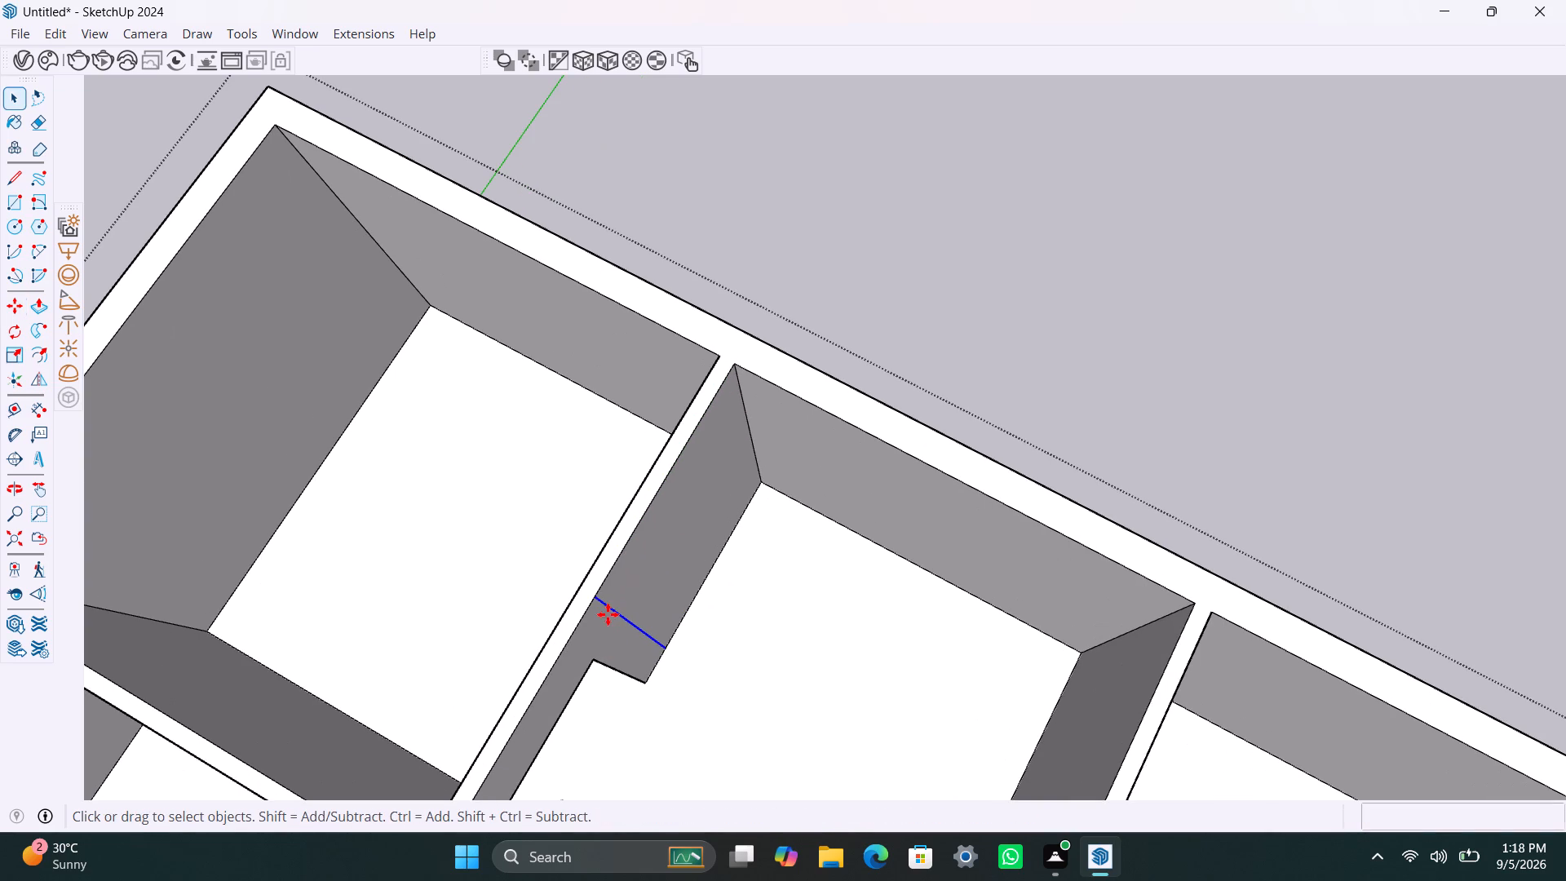
{"action": "key", "text": "m"}
{"action": "left_click", "coordinate": [597, 598]}
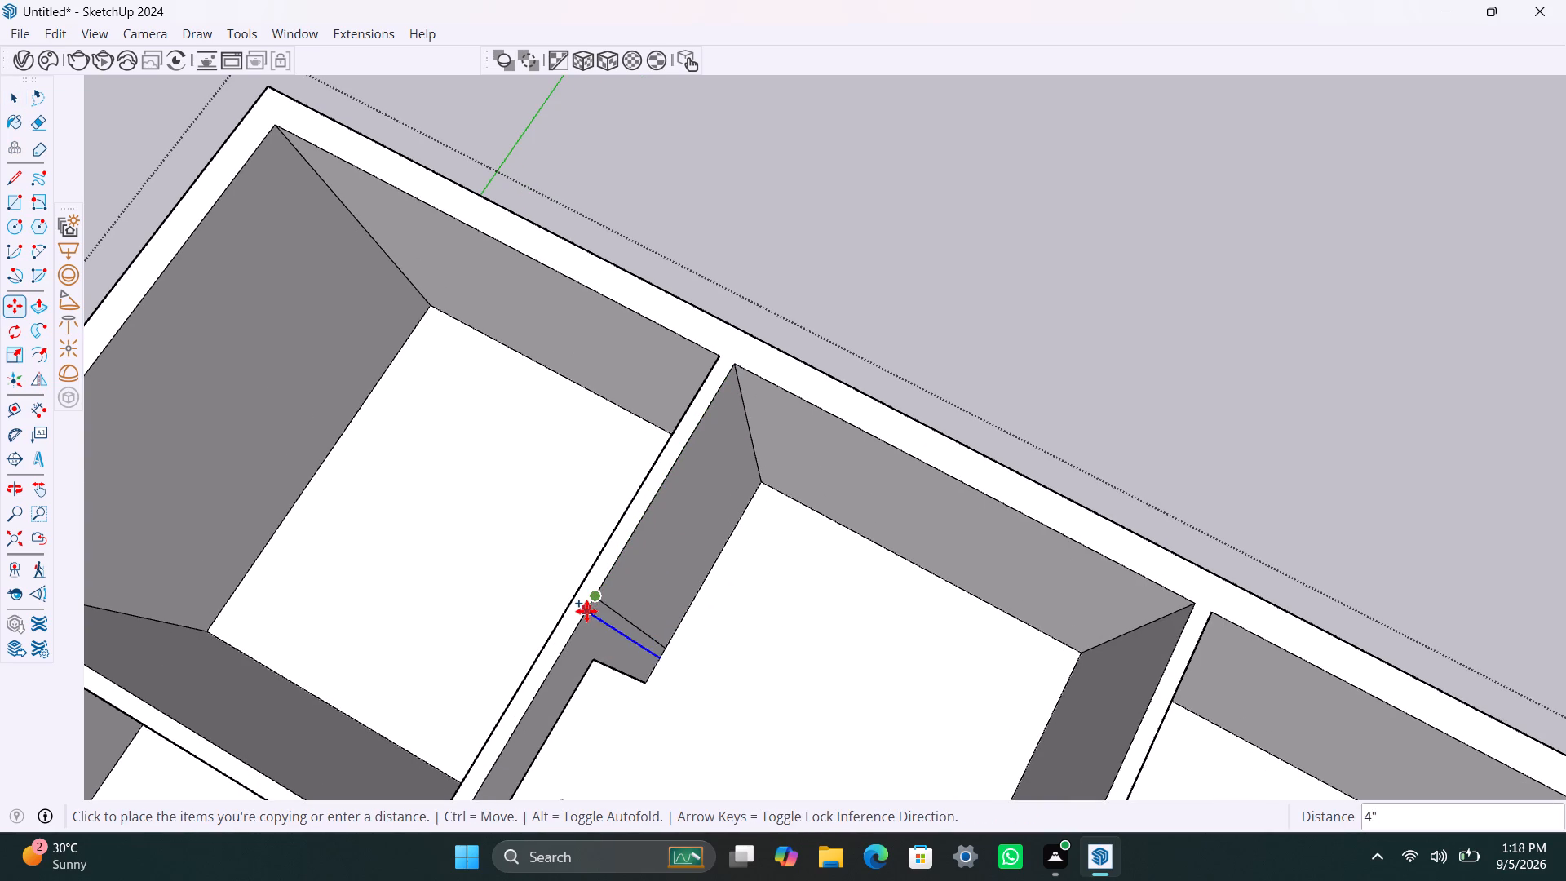
{"action": "type", "text": "4.5\""}
{"action": "key", "text": "Return"}
{"action": "key", "text": "space"}
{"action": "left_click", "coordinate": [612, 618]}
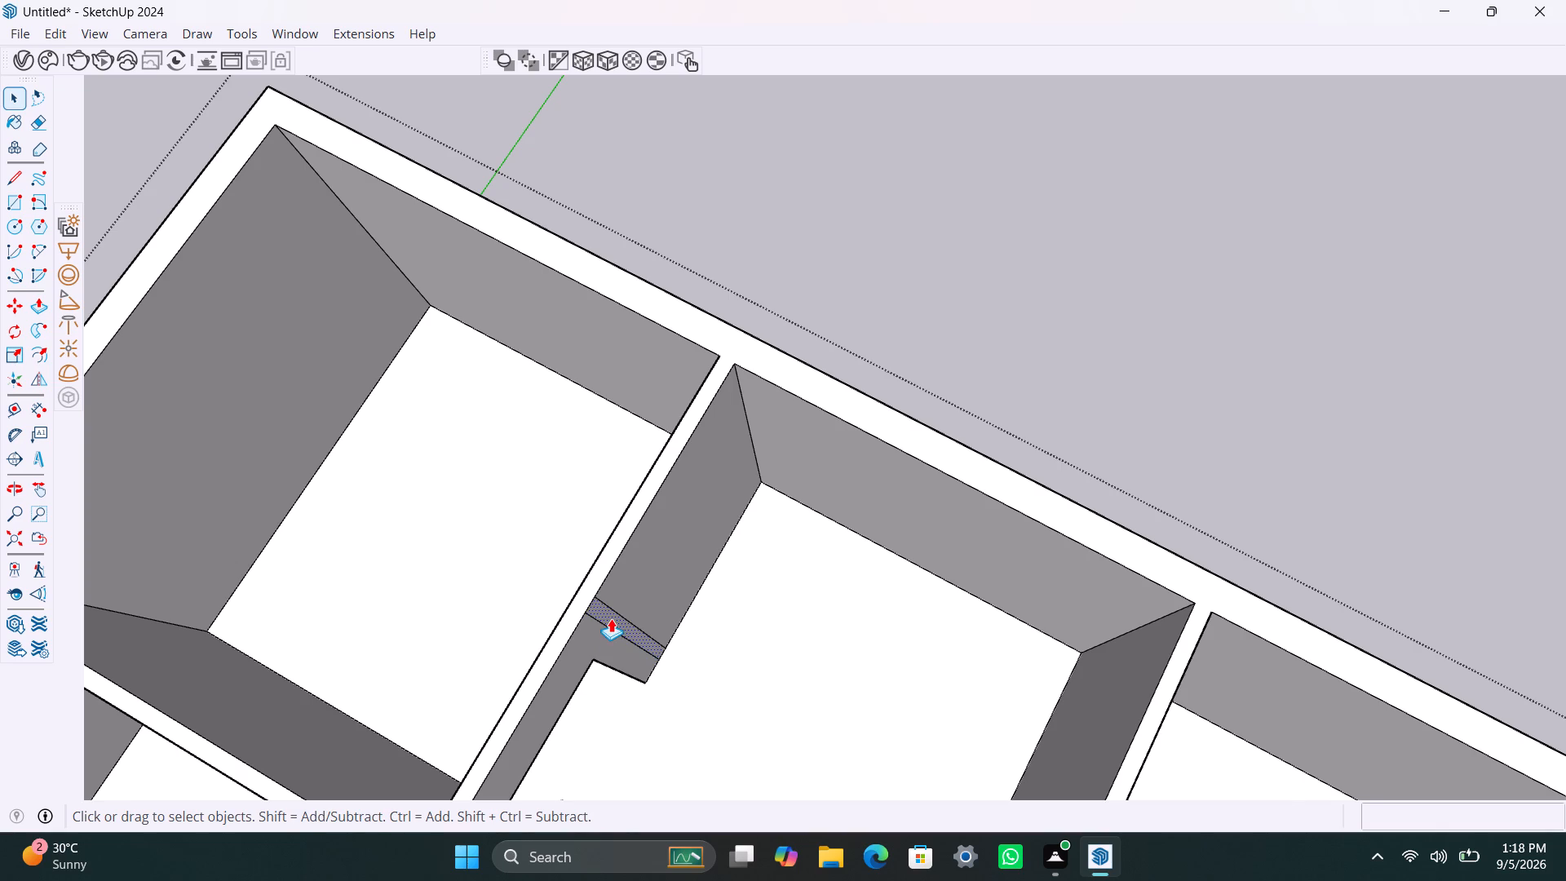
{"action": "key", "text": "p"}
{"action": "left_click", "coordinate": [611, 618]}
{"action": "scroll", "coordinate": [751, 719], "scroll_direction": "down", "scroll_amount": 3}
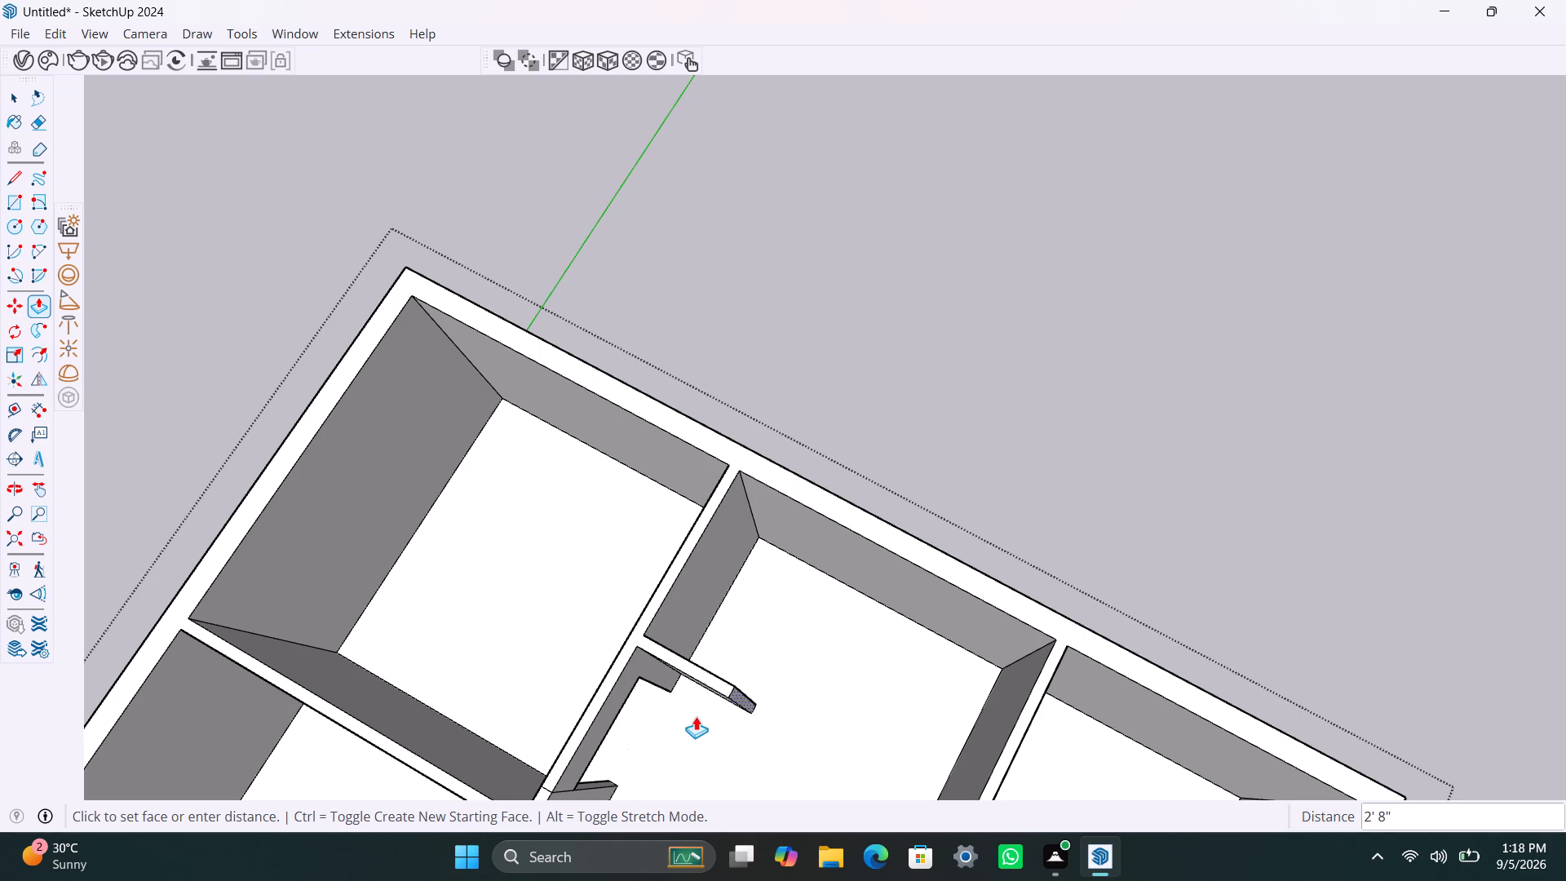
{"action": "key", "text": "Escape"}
Copy the vertical edge of the exterior wall corner beyond the 5'10" partition 5'10" along the long side wall.
{"action": "scroll", "coordinate": [719, 720], "scroll_direction": "down", "scroll_amount": 4}
{"action": "middle_click_drag", "start_coordinate": [740, 706], "coordinate": [1008, 696]}
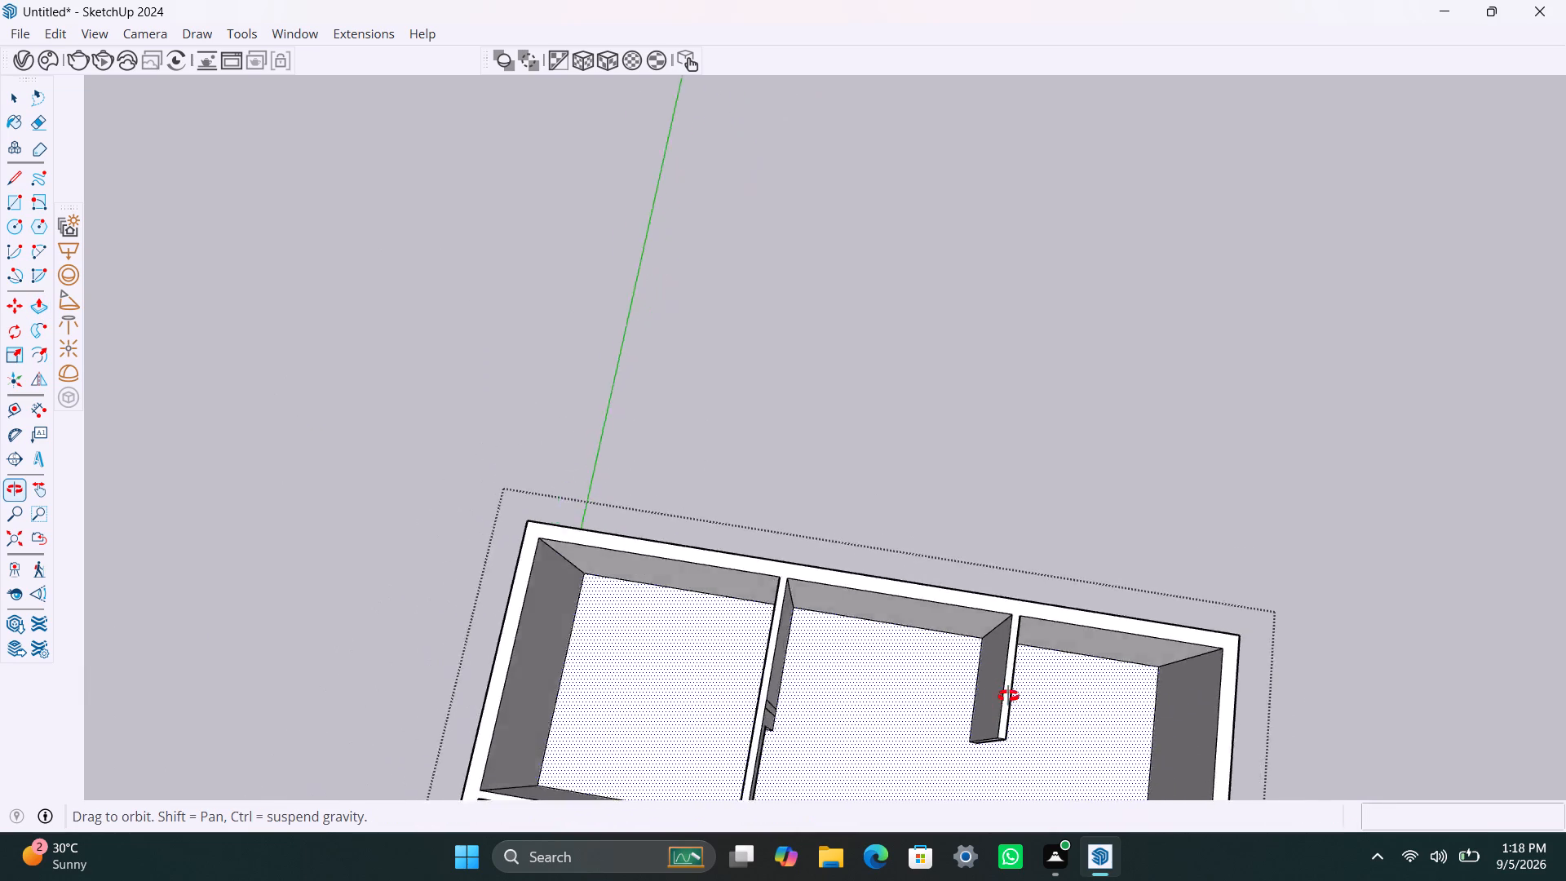
{"action": "middle_click_drag", "start_coordinate": [1008, 696], "coordinate": [968, 618]}
{"action": "scroll", "coordinate": [968, 633], "scroll_direction": "down", "scroll_amount": 3}
{"action": "middle_click_drag", "start_coordinate": [968, 639], "coordinate": [953, 542]}
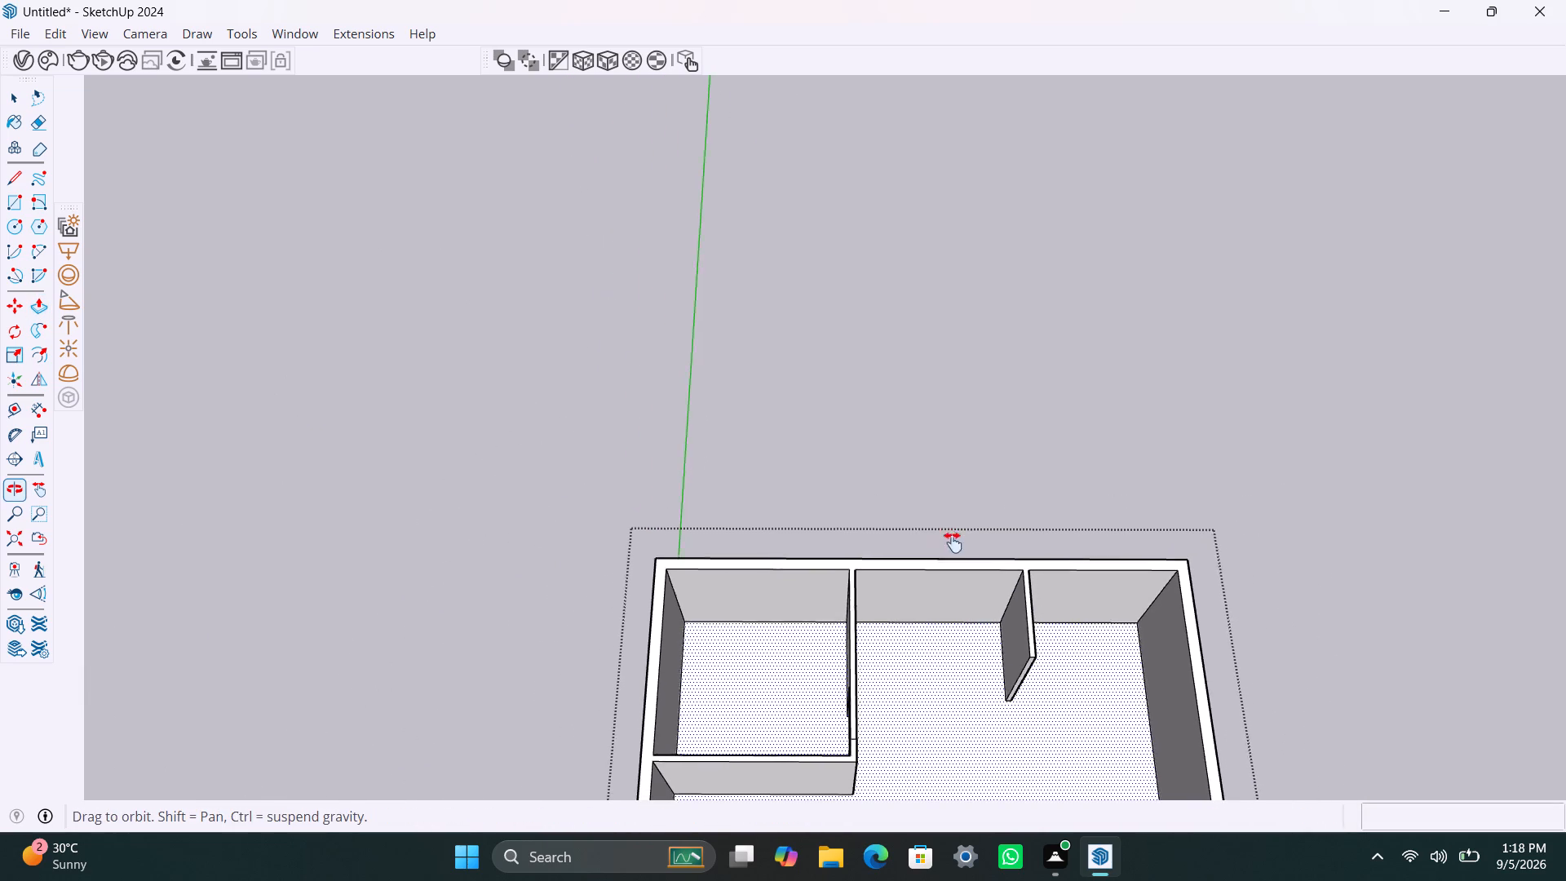
{"action": "middle_click_drag", "start_coordinate": [953, 542], "coordinate": [923, 483]}
{"action": "scroll", "coordinate": [938, 575], "scroll_direction": "down", "scroll_amount": 2}
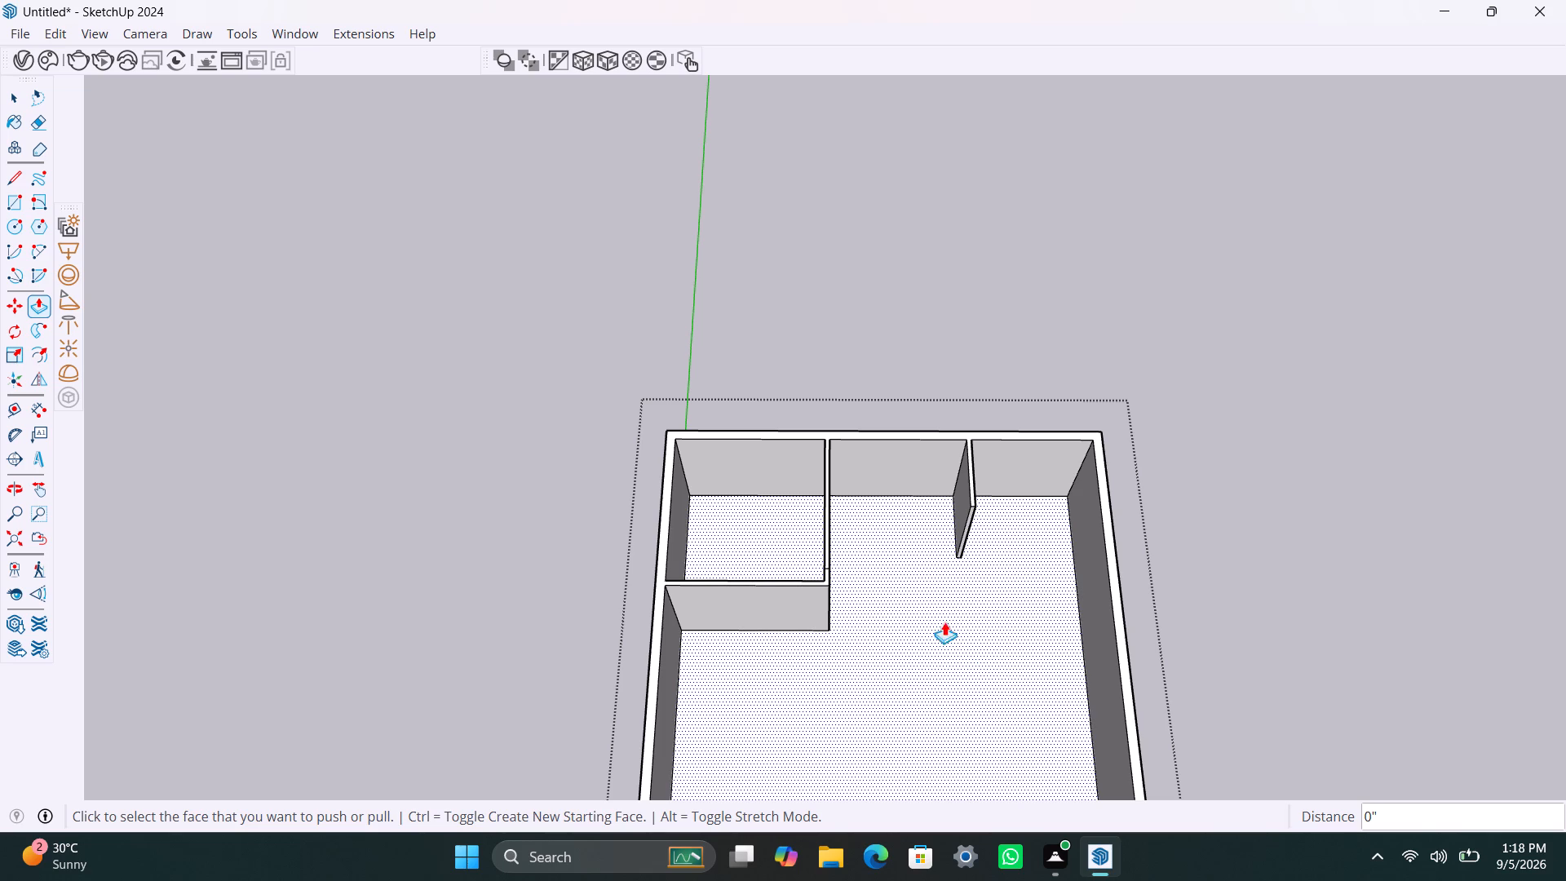
{"action": "scroll", "coordinate": [986, 628], "scroll_direction": "down", "scroll_amount": 2}
{"action": "middle_click_drag", "start_coordinate": [989, 628], "coordinate": [1291, 688]}
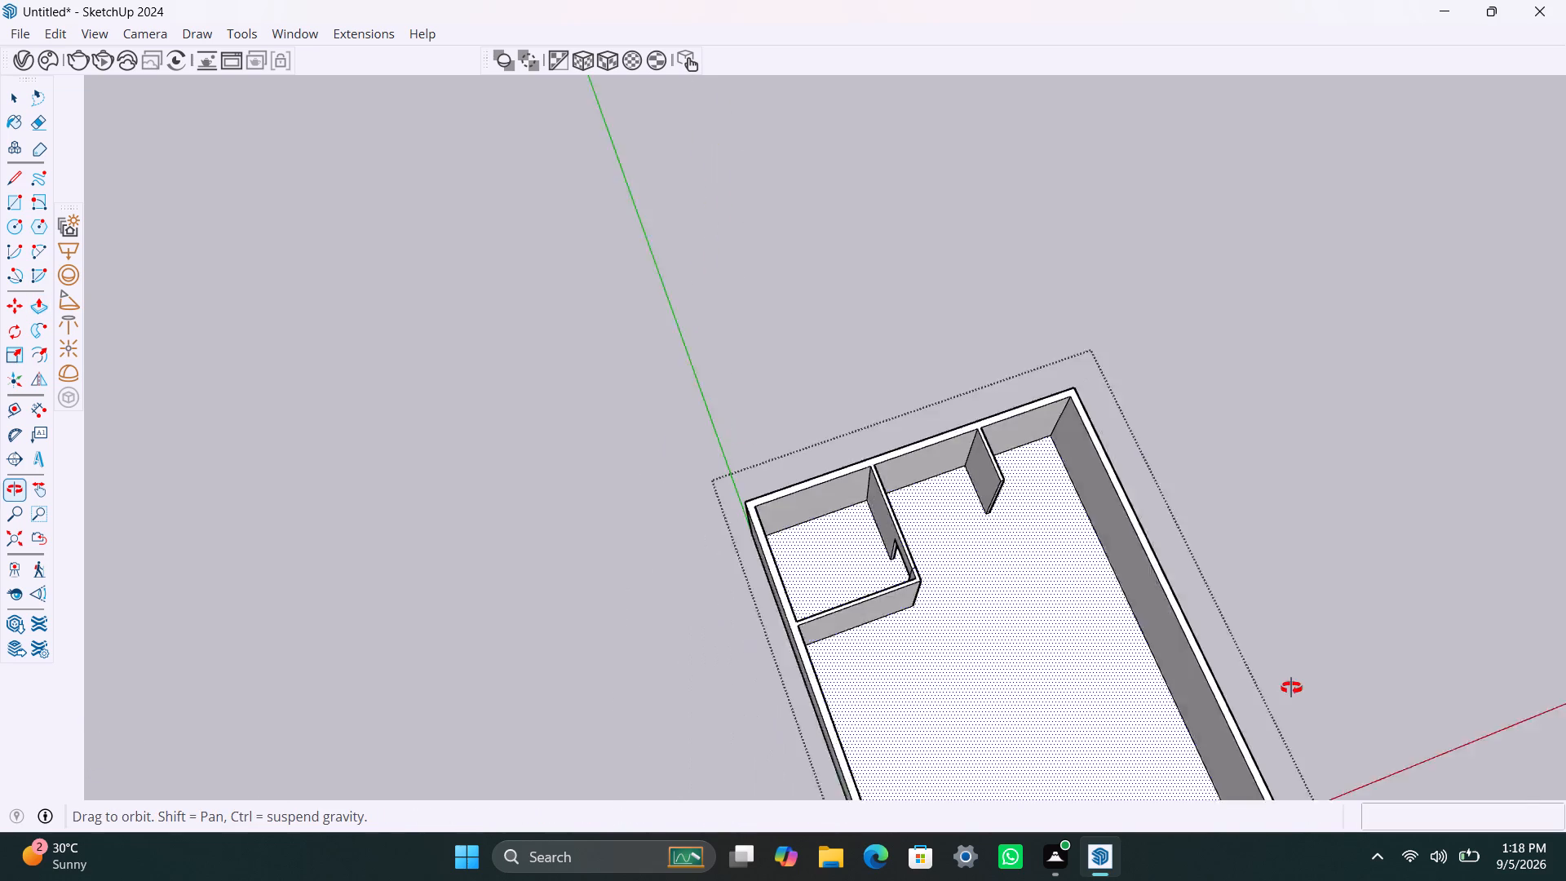
{"action": "middle_click_drag", "start_coordinate": [1291, 688], "coordinate": [1307, 688]}
{"action": "scroll", "coordinate": [1067, 449], "scroll_direction": "up", "scroll_amount": 6}
{"action": "key", "text": "space"}
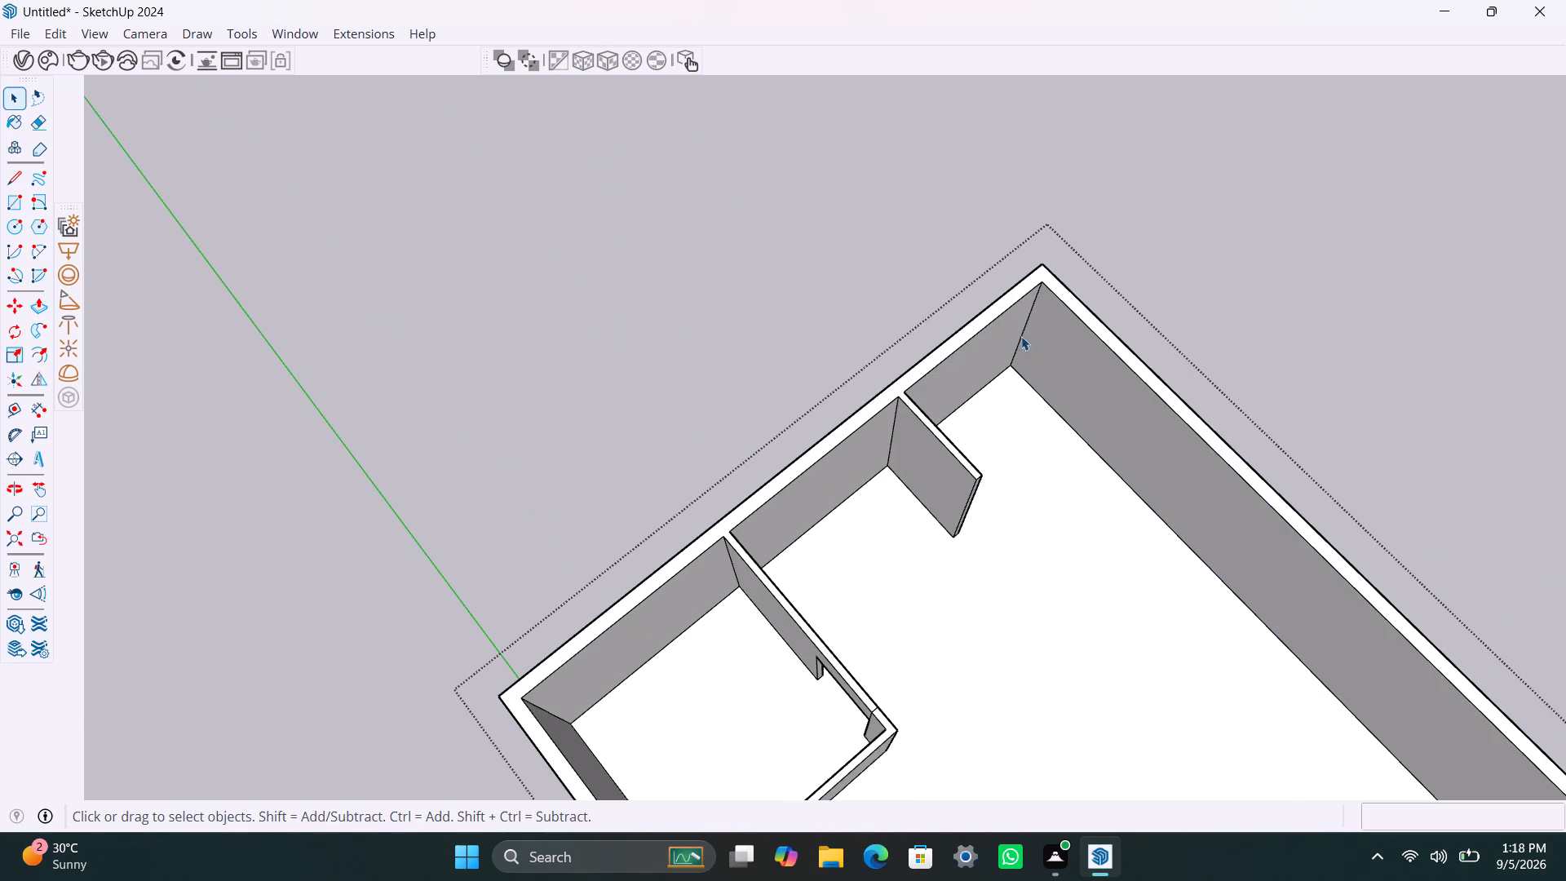
{"action": "left_click", "coordinate": [1024, 330]}
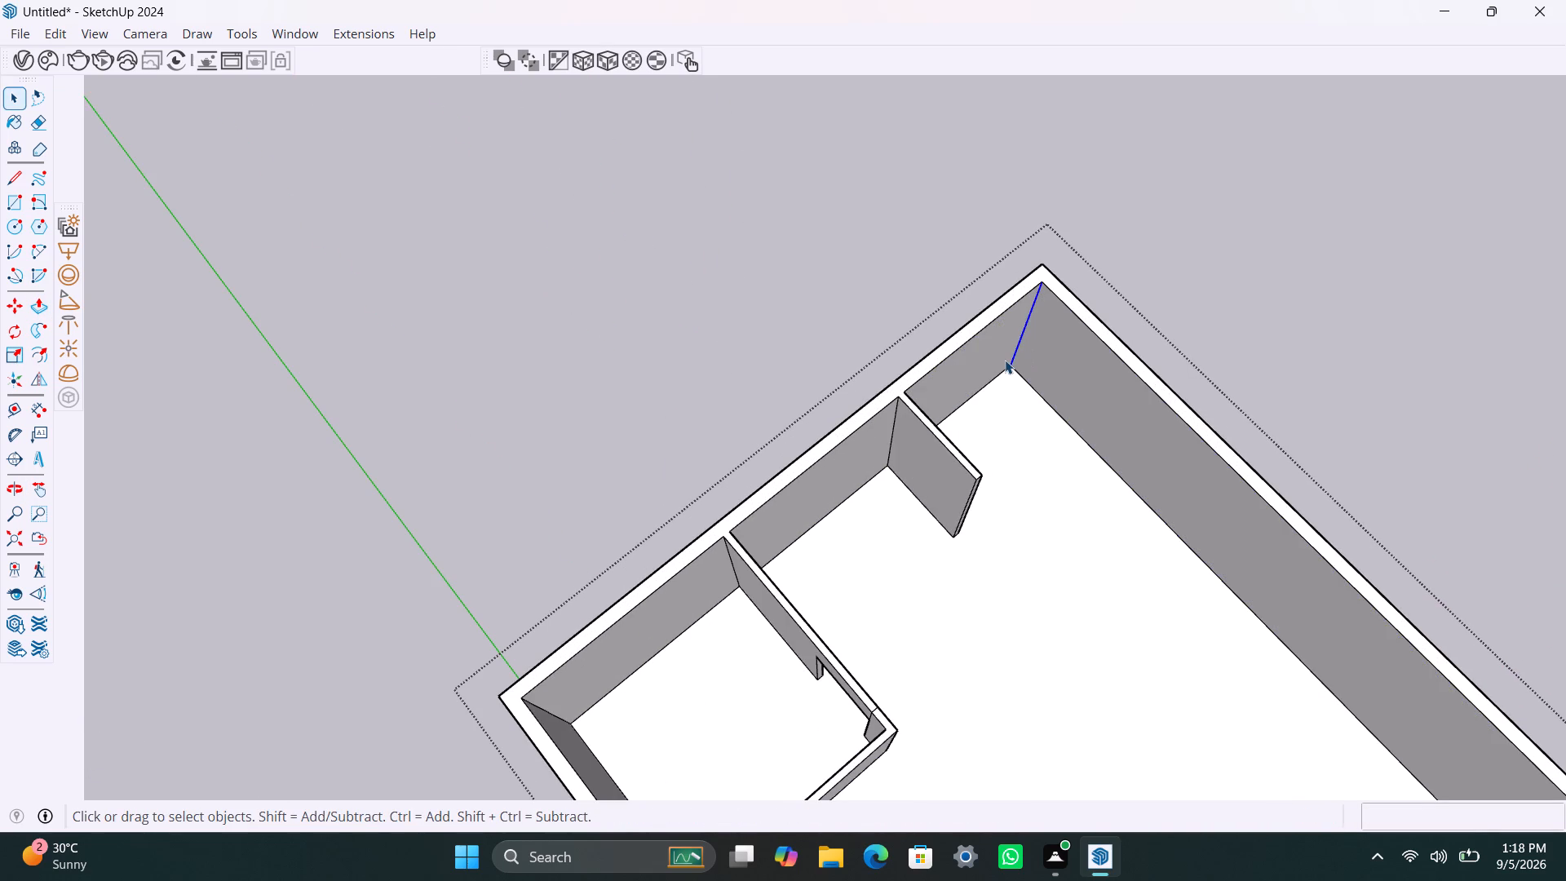
{"action": "key", "text": "m"}
{"action": "left_click", "coordinate": [1046, 290]}
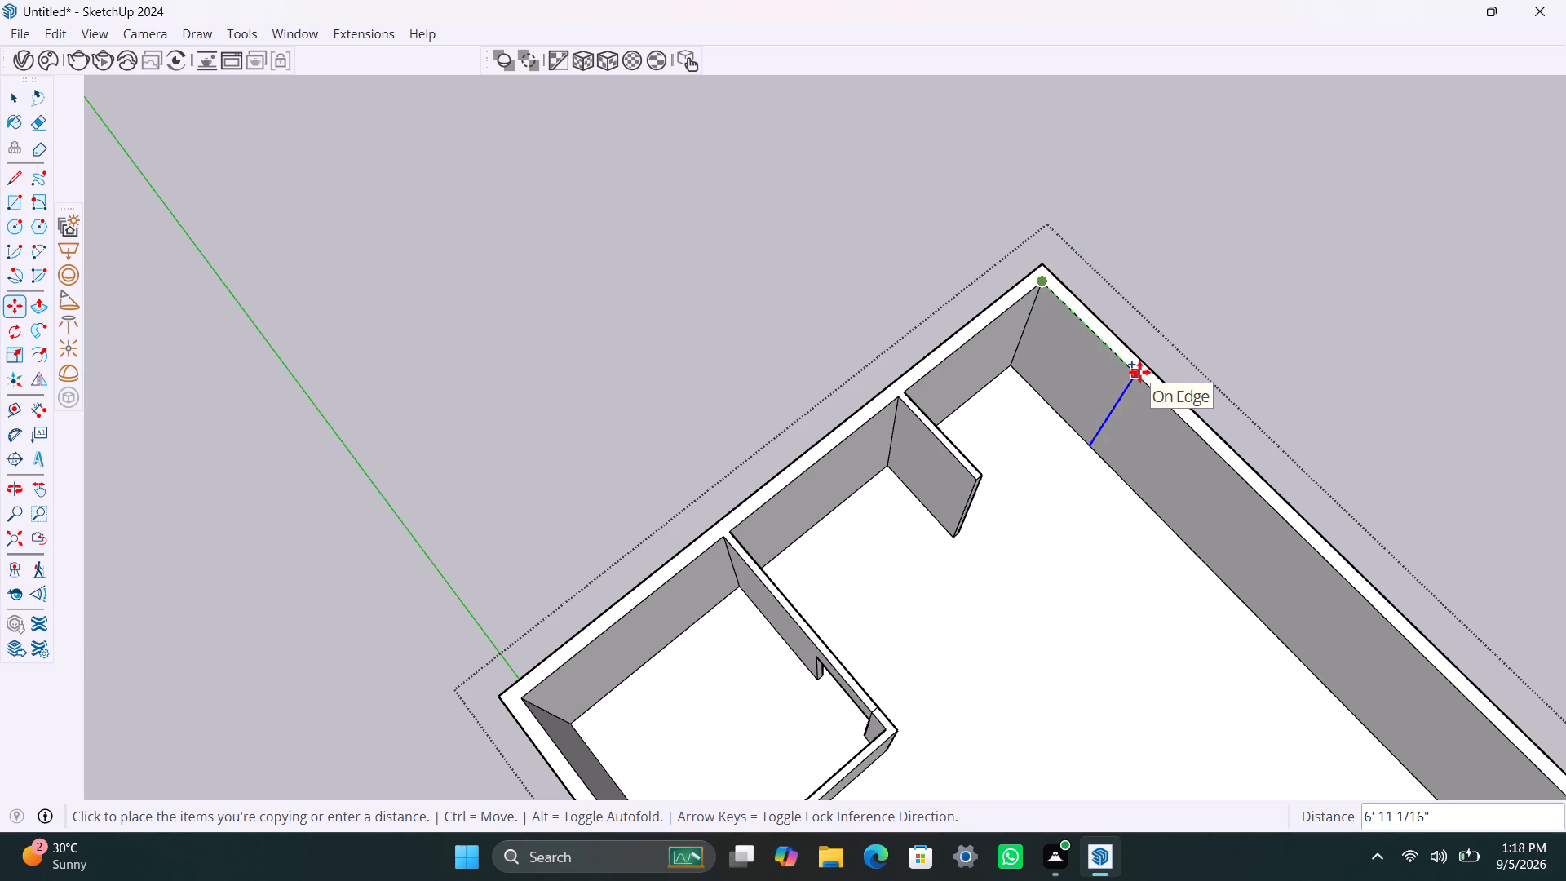
{"action": "type", "text": "5'10\""}
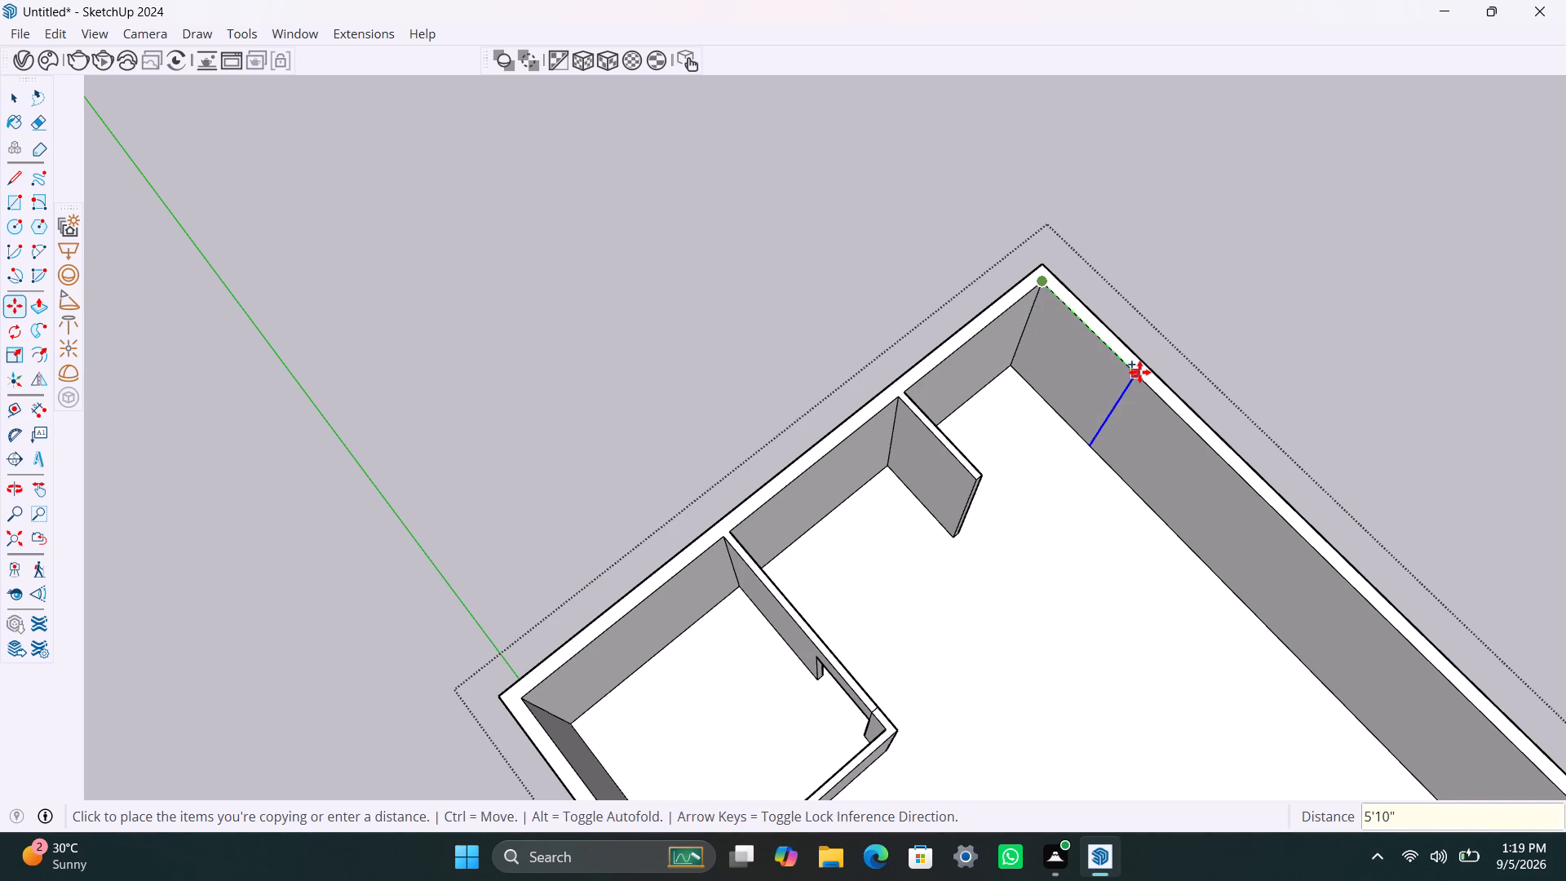
{"action": "key", "text": "Return"}
Copy the new edge on the long side wall another 4.5" away from the corner to mark the partition's thickness.
{"action": "left_click", "coordinate": [1122, 364]}
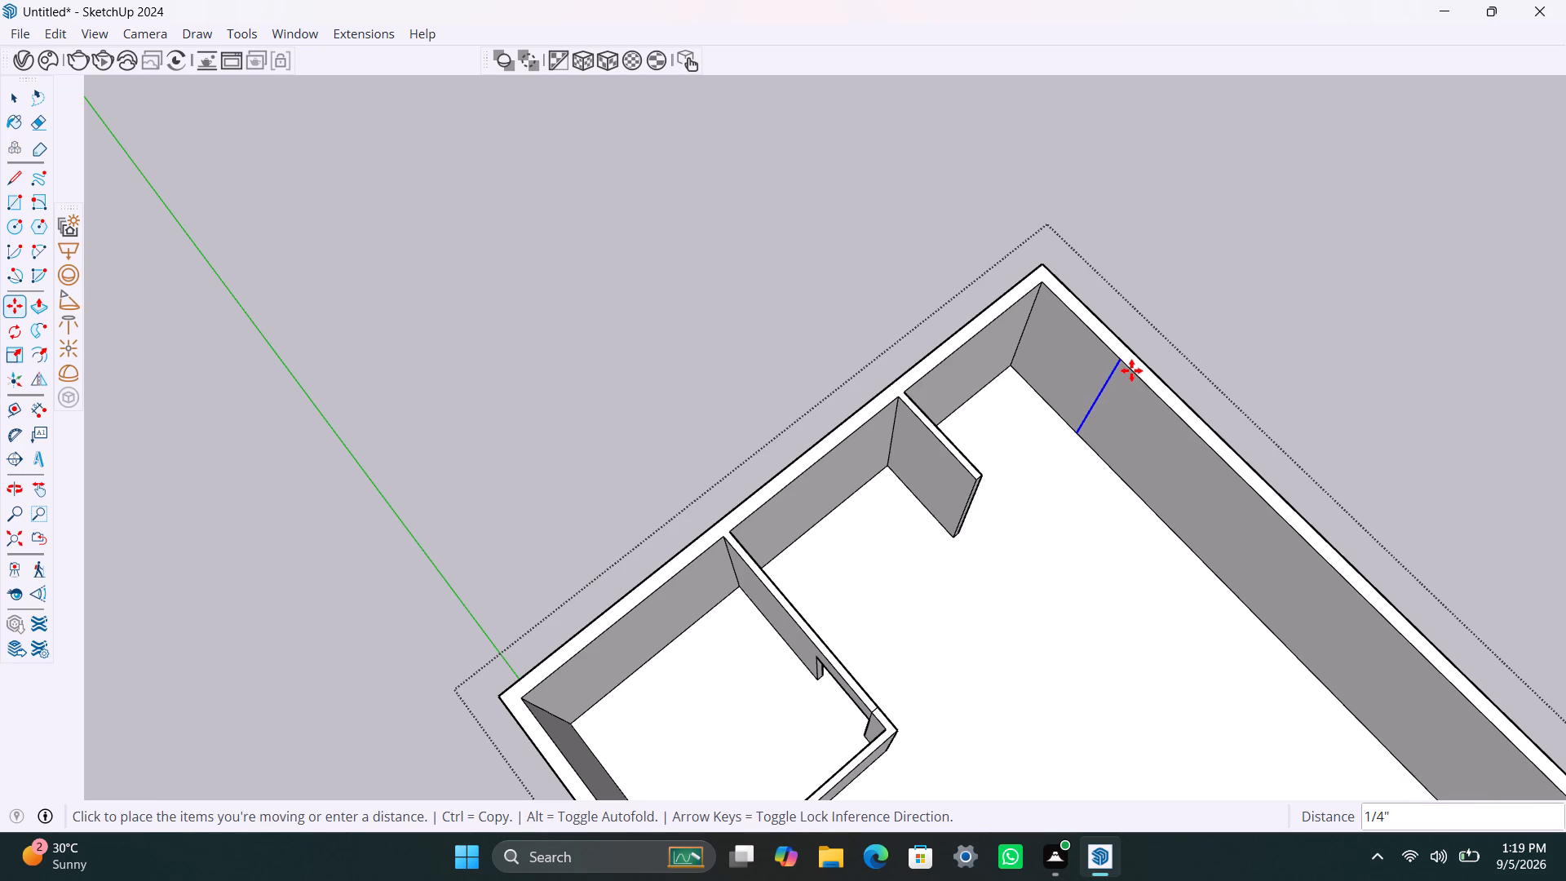
{"action": "key", "text": "Escape"}
{"action": "key", "text": "m"}
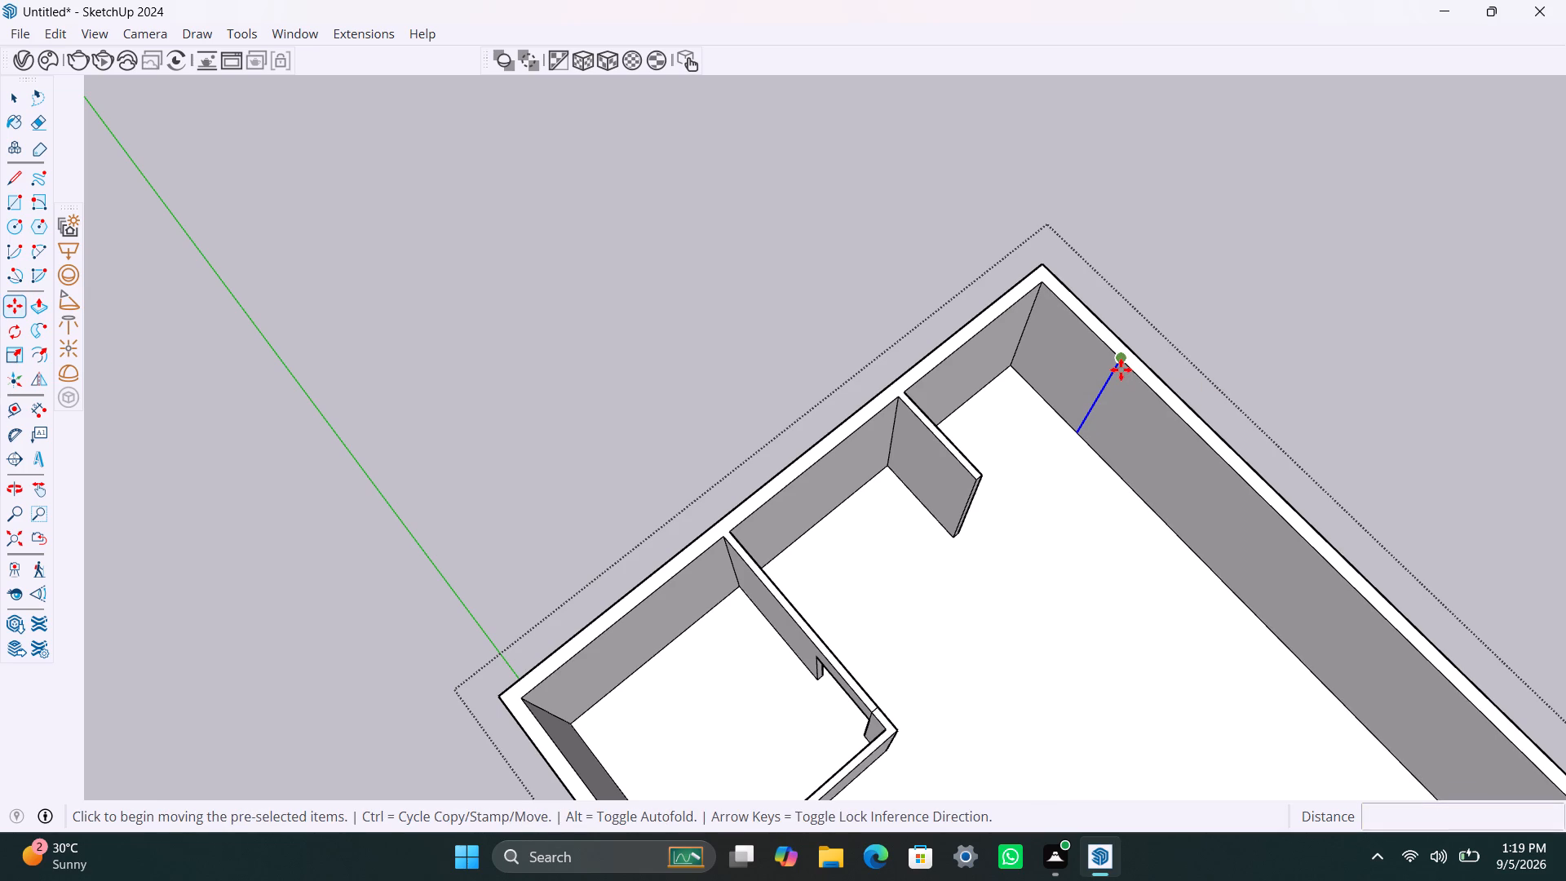
{"action": "left_click", "coordinate": [1121, 369]}
{"action": "type", "text": "4.5\""}
{"action": "key", "text": "Return"}
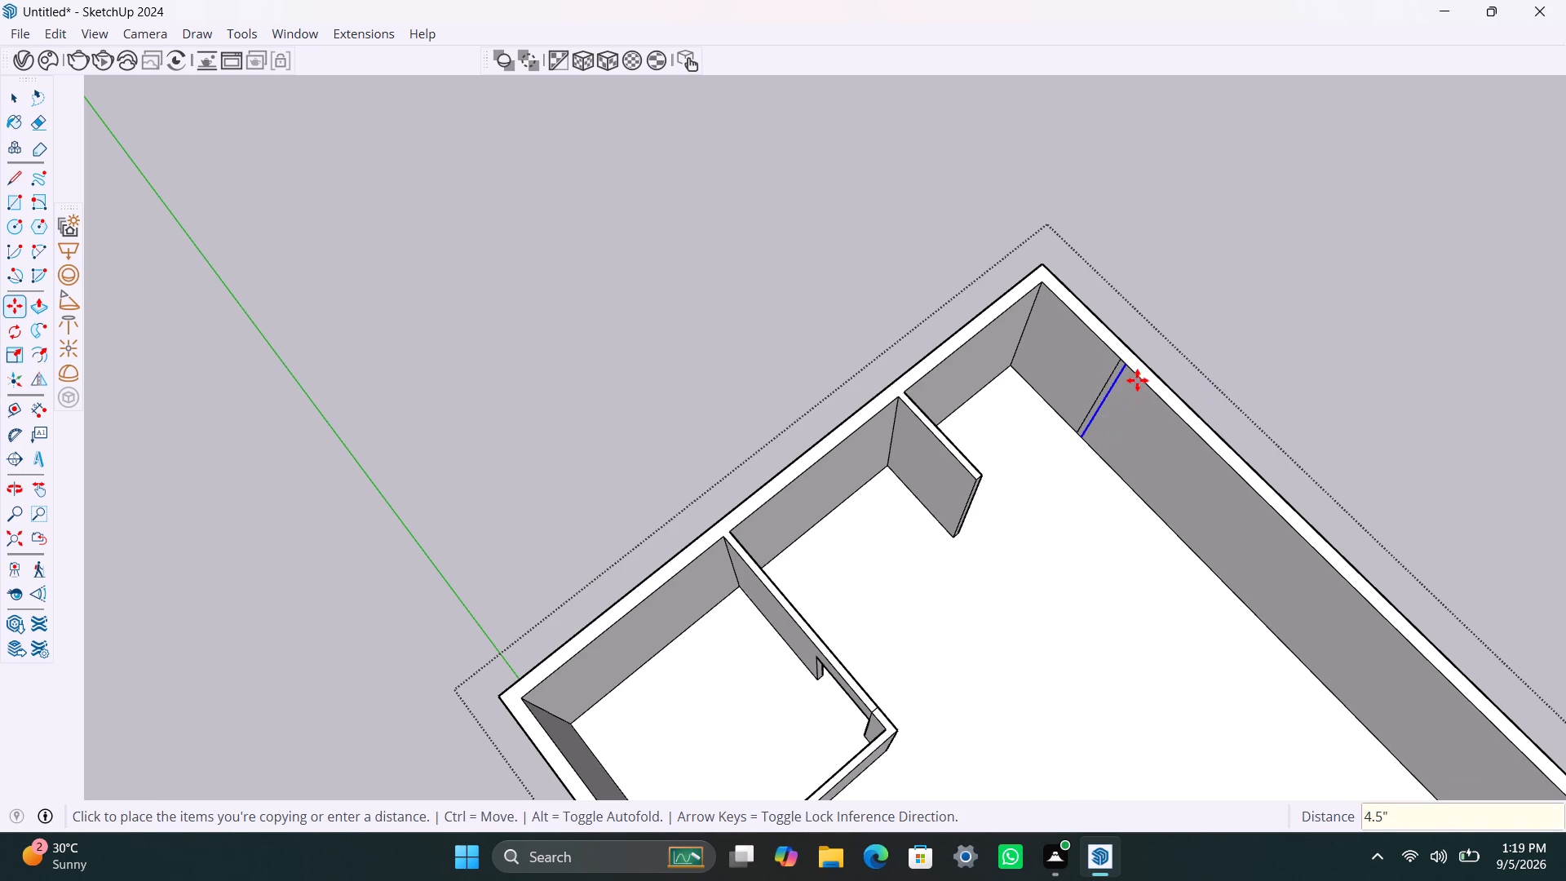
{"action": "key", "text": "space"}
Push/Pull the 4.5" strip on the long side wall 4' into the house, toward the 5'10" partition.
{"action": "scroll", "coordinate": [1105, 417], "scroll_direction": "up", "scroll_amount": 5}
{"action": "left_click", "coordinate": [1116, 365]}
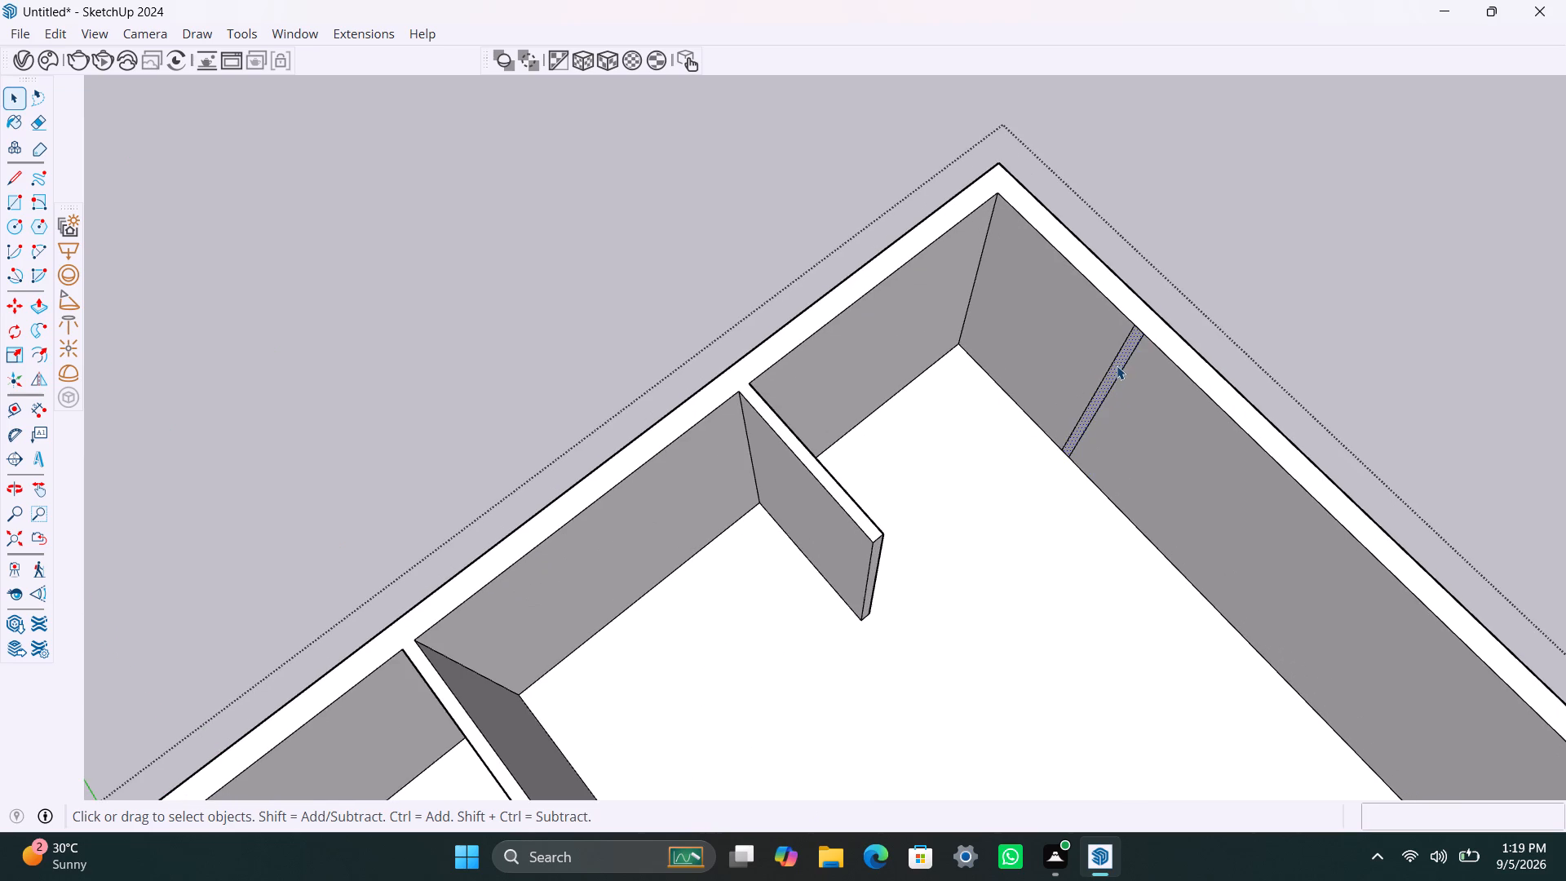
{"action": "key", "text": "p"}
{"action": "left_click", "coordinate": [1117, 366]}
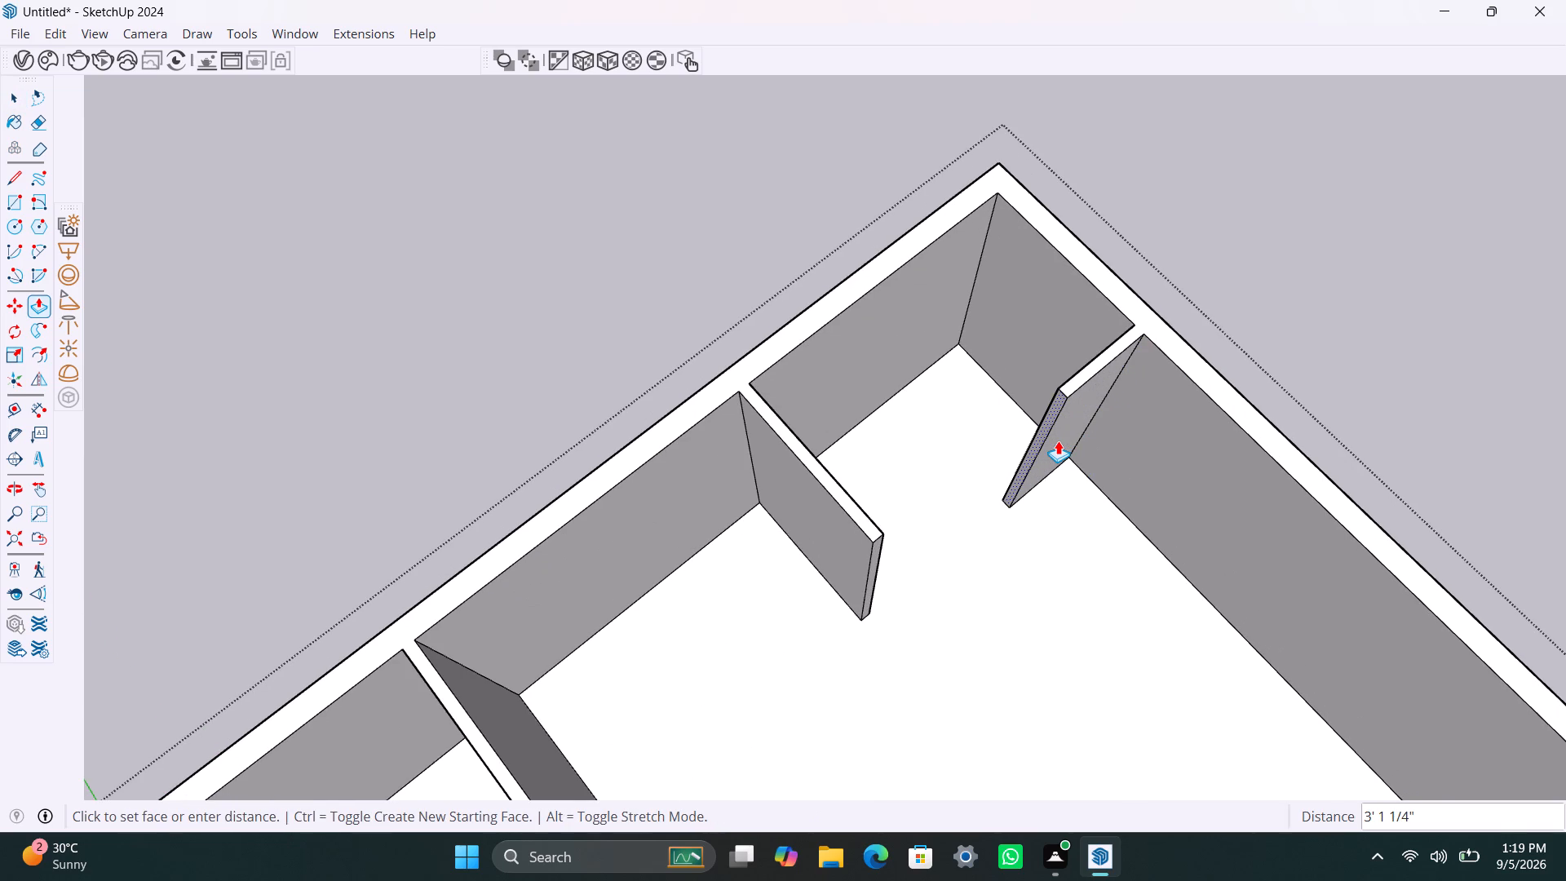
{"action": "type", "text": "4'"}
{"action": "key", "text": "Return"}
{"action": "scroll", "coordinate": [922, 603], "scroll_direction": "down", "scroll_amount": 3}
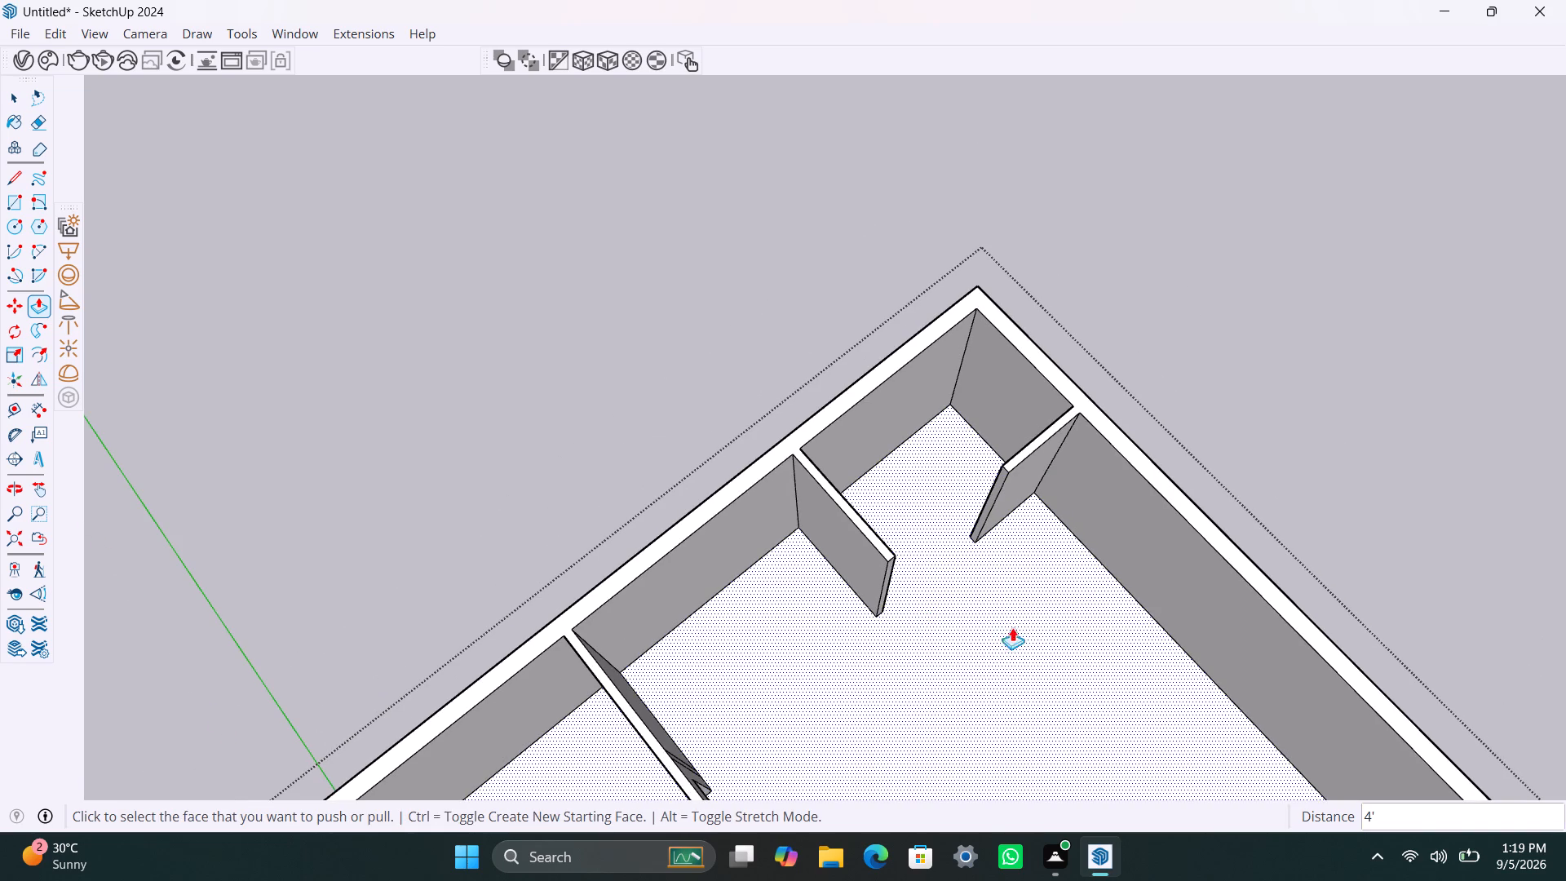
{"action": "key", "text": "space"}
Copy the vertical edge where the 4' partition meets the long side wall 12' along that wall, away from the corner.
{"action": "left_click", "coordinate": [1060, 450]}
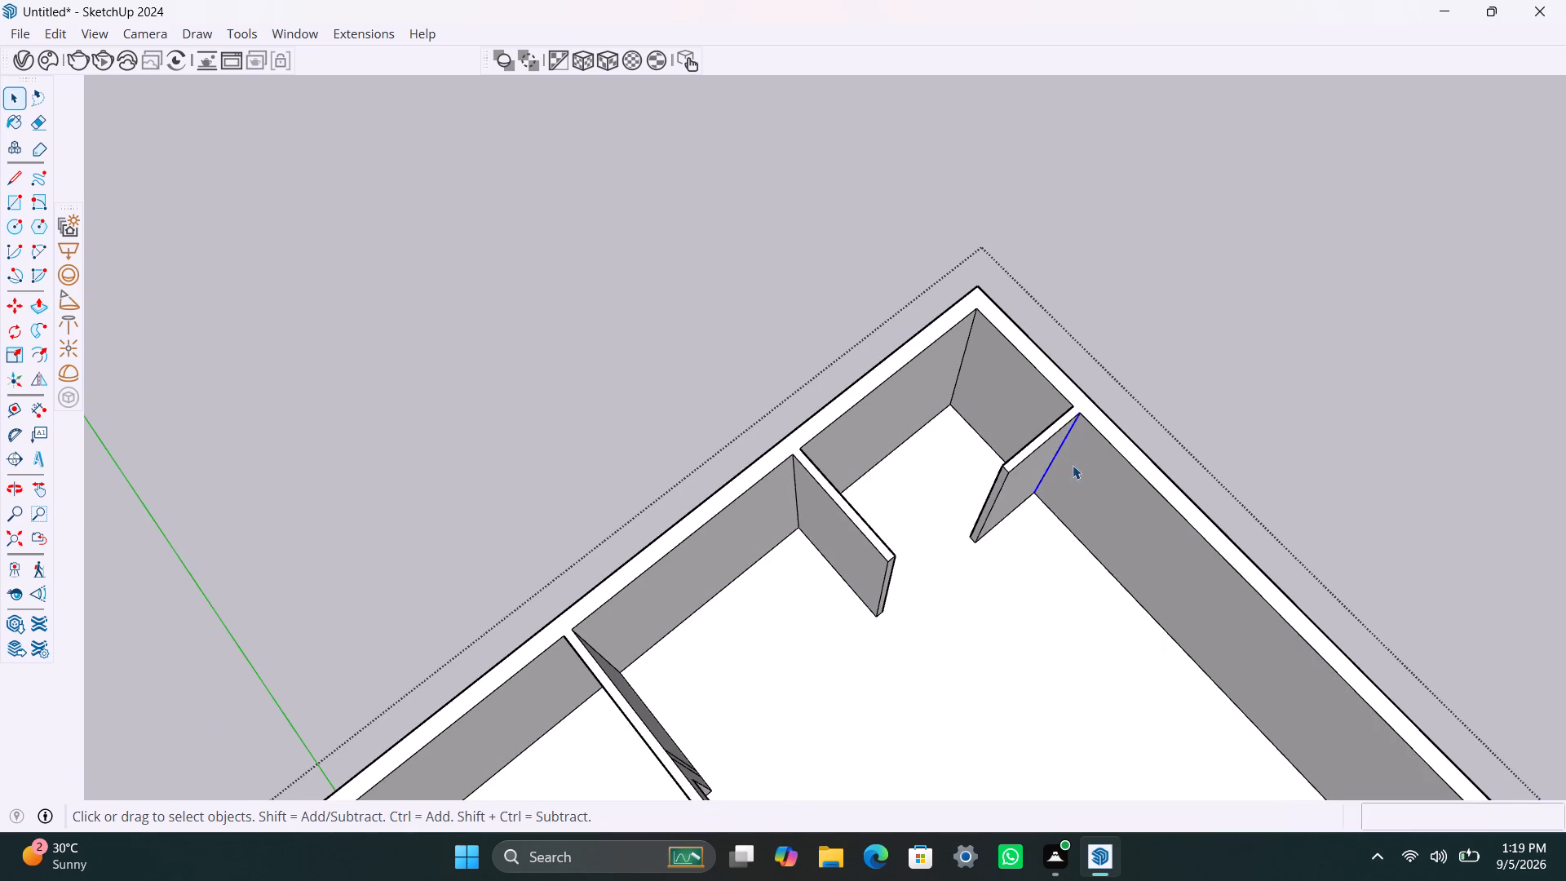
{"action": "key", "text": "m"}
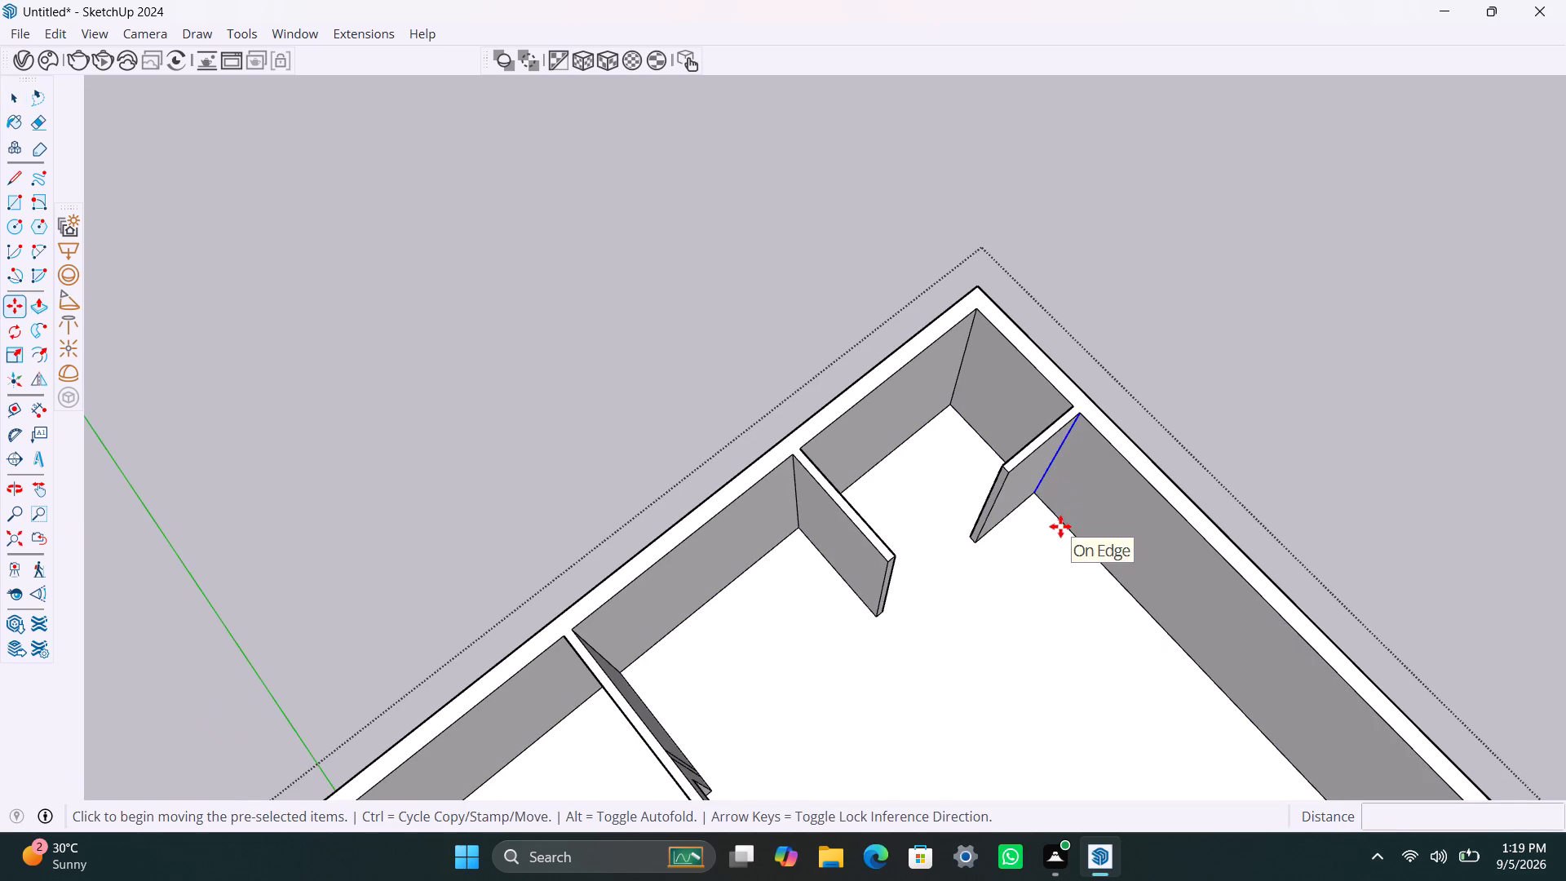
{"action": "left_click", "coordinate": [1082, 416]}
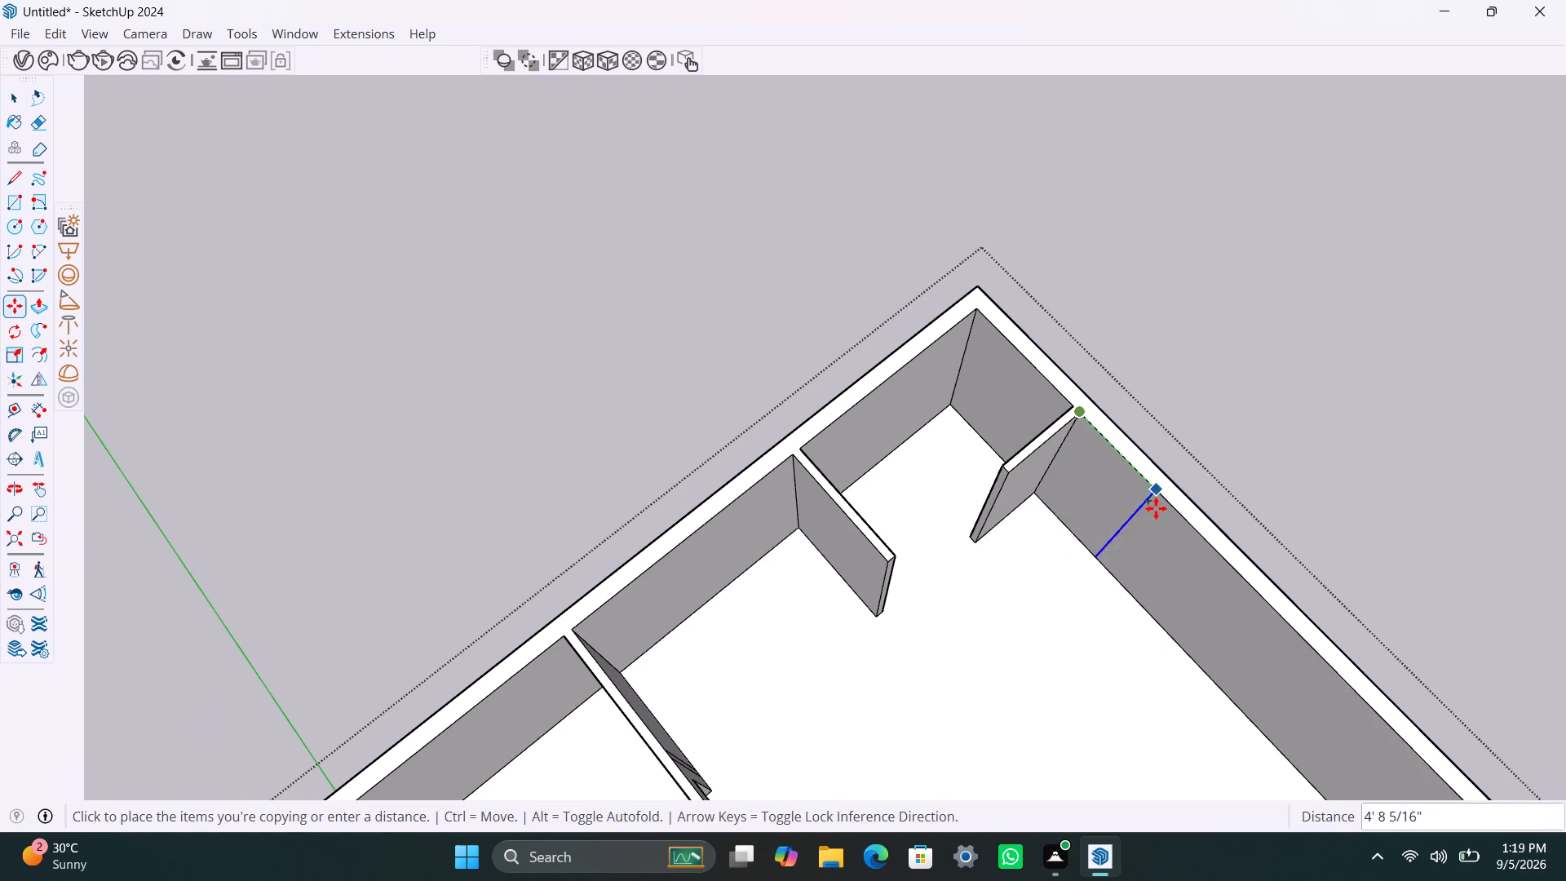
{"action": "type", "text": "12"}
{"action": "key", "text": "apostrophe"}
{"action": "key", "text": "Return"}
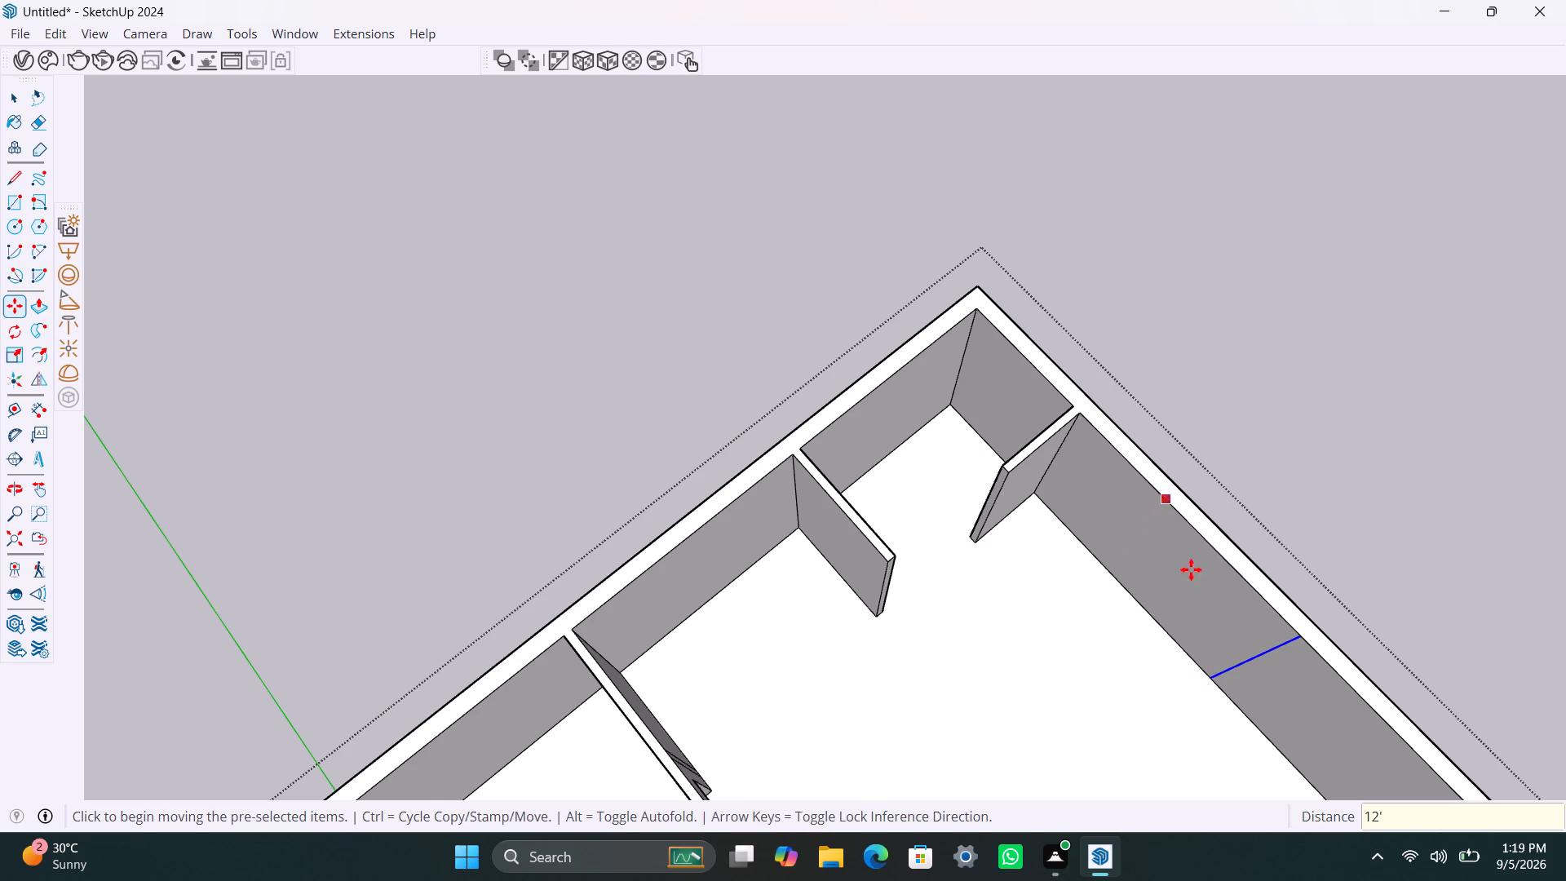
Copy the new edge on the long side wall another 4.5" along the wall to mark the next partition's thickness.
{"action": "key", "text": "m"}
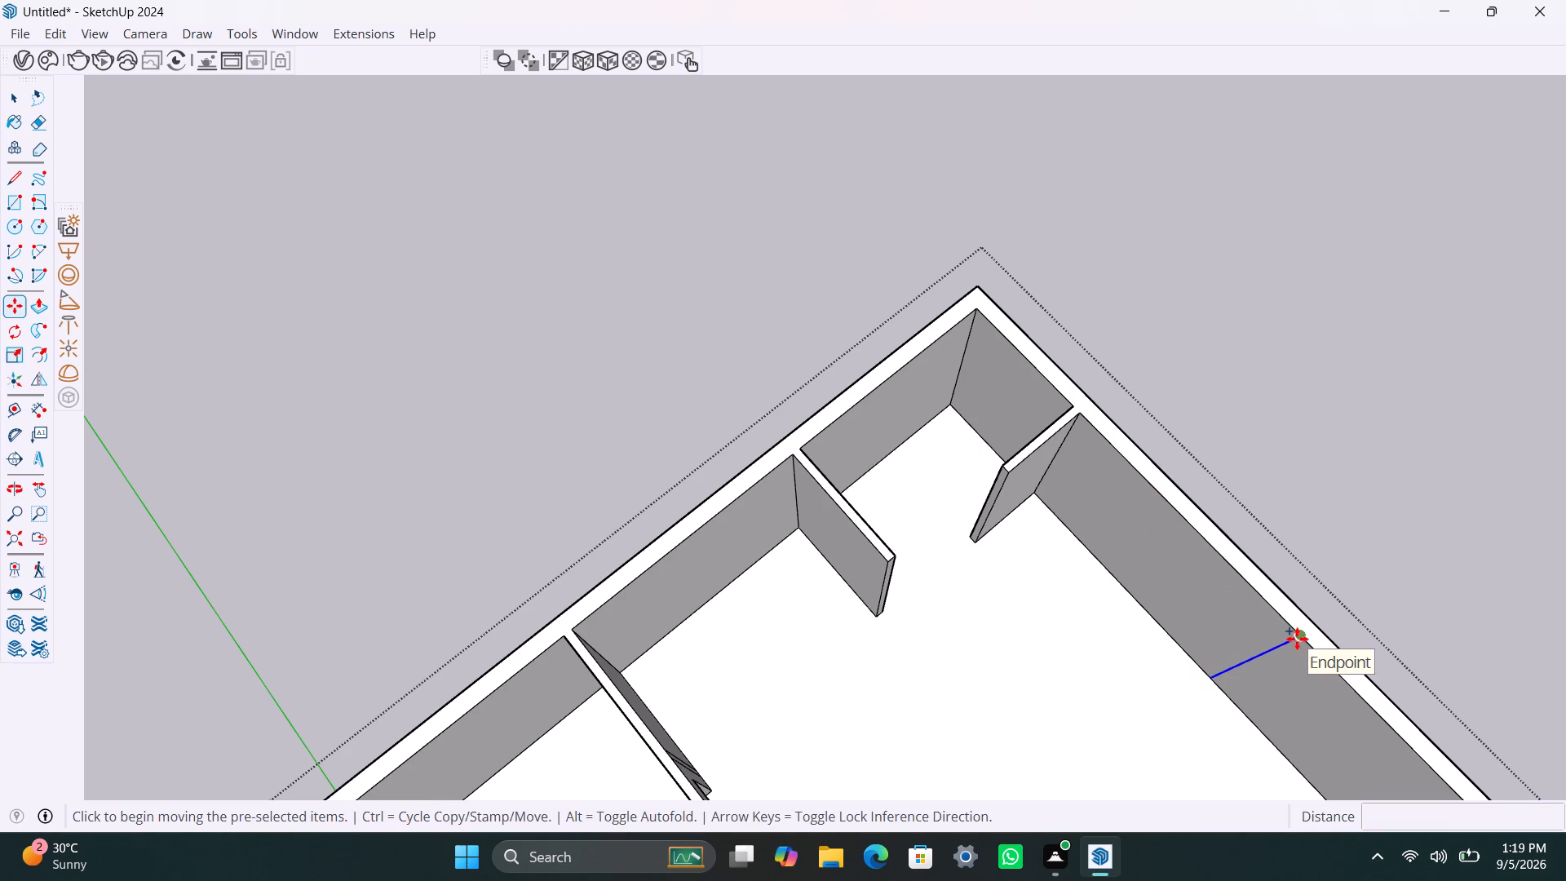
{"action": "left_click", "coordinate": [1297, 639]}
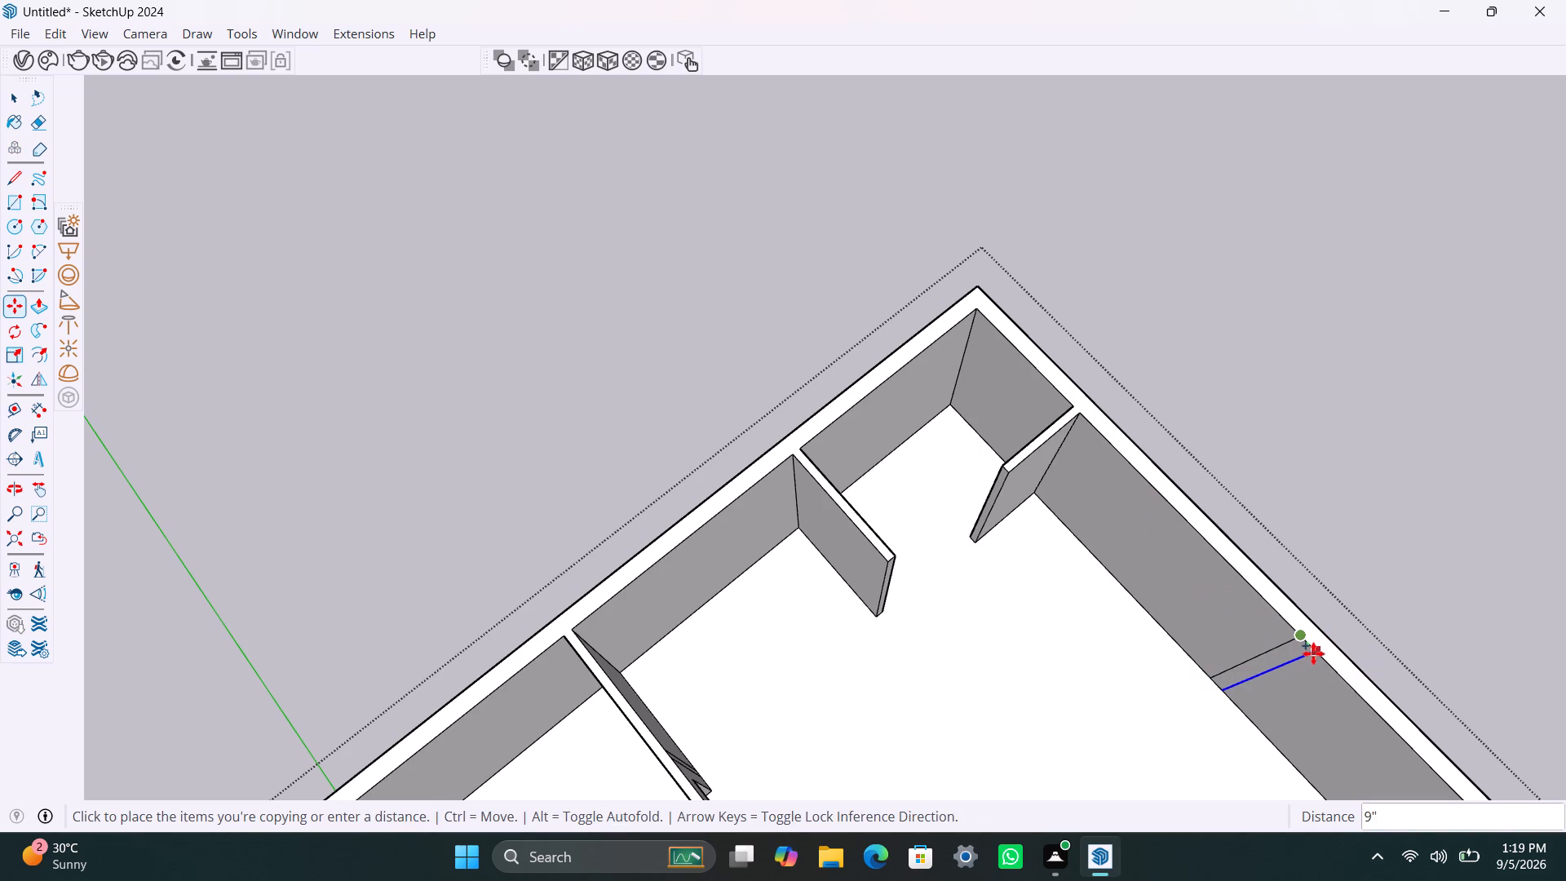
{"action": "type", "text": "4.5\""}
{"action": "key", "text": "Return"}
{"action": "key", "text": "space"}
Push/Pull the new 4.5" strip on the long side wall 12' into the house to form a partition.
{"action": "scroll", "coordinate": [1276, 649], "scroll_direction": "up", "scroll_amount": 3}
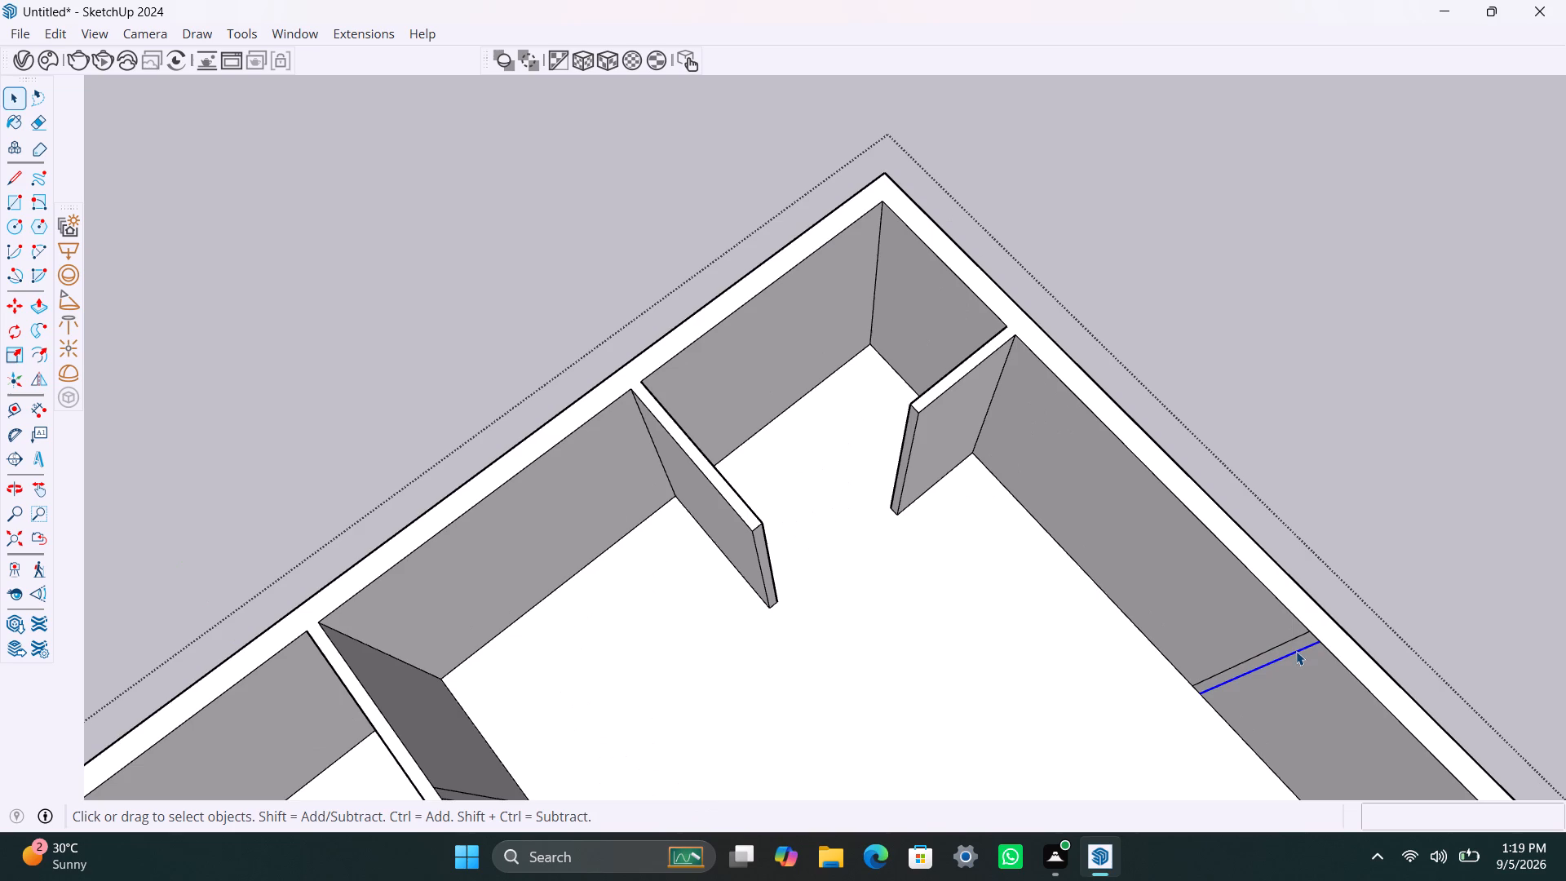
{"action": "left_click", "coordinate": [1294, 647]}
{"action": "key", "text": "p"}
{"action": "left_click", "coordinate": [1294, 647]}
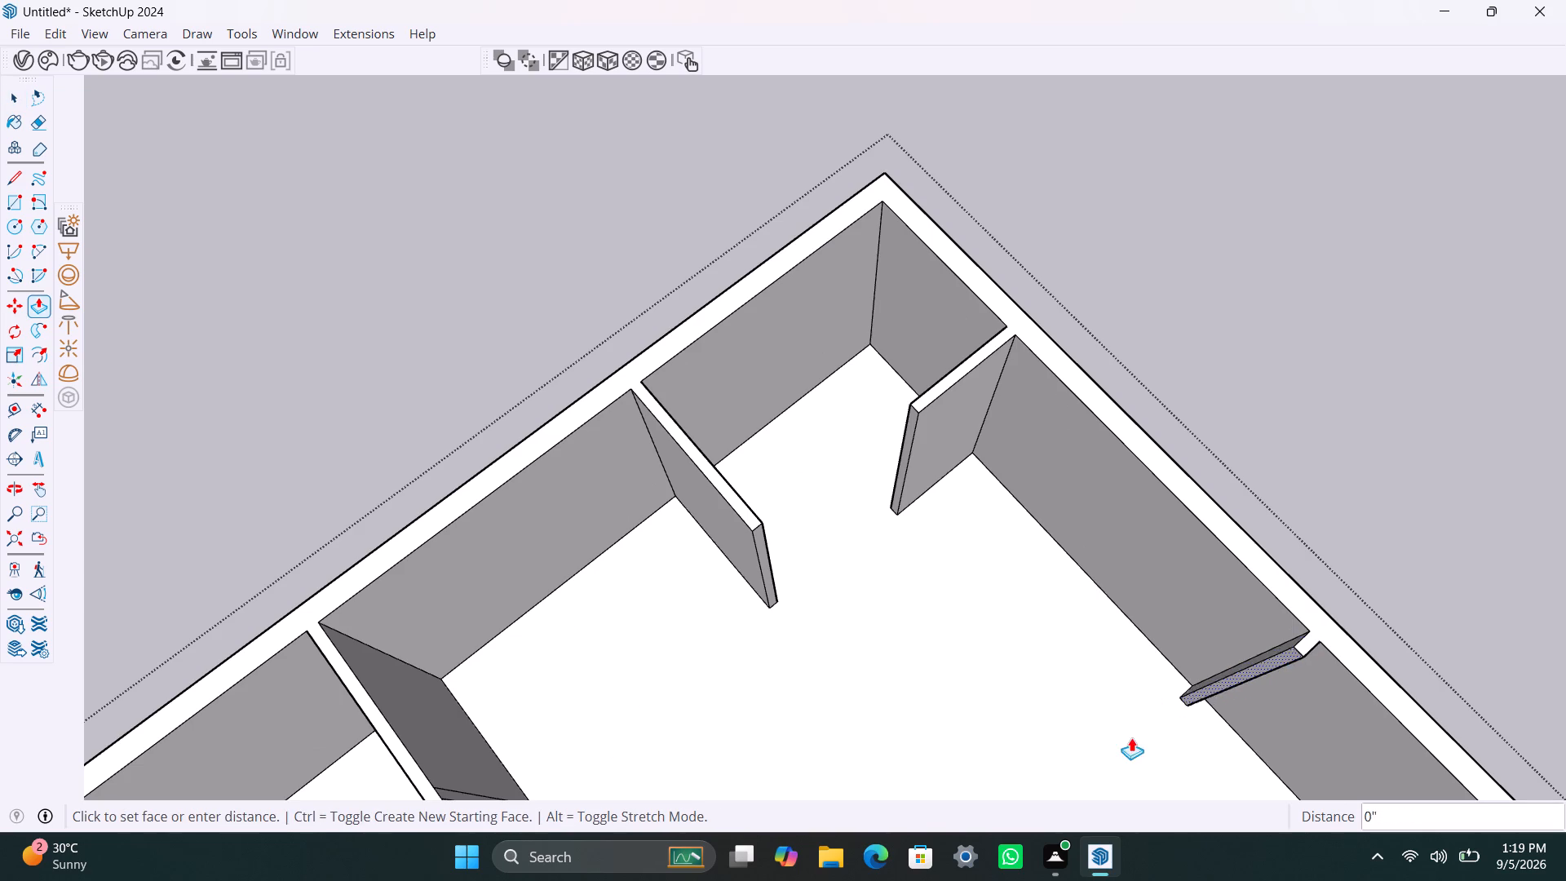
{"action": "scroll", "coordinate": [1119, 747], "scroll_direction": "down", "scroll_amount": 6}
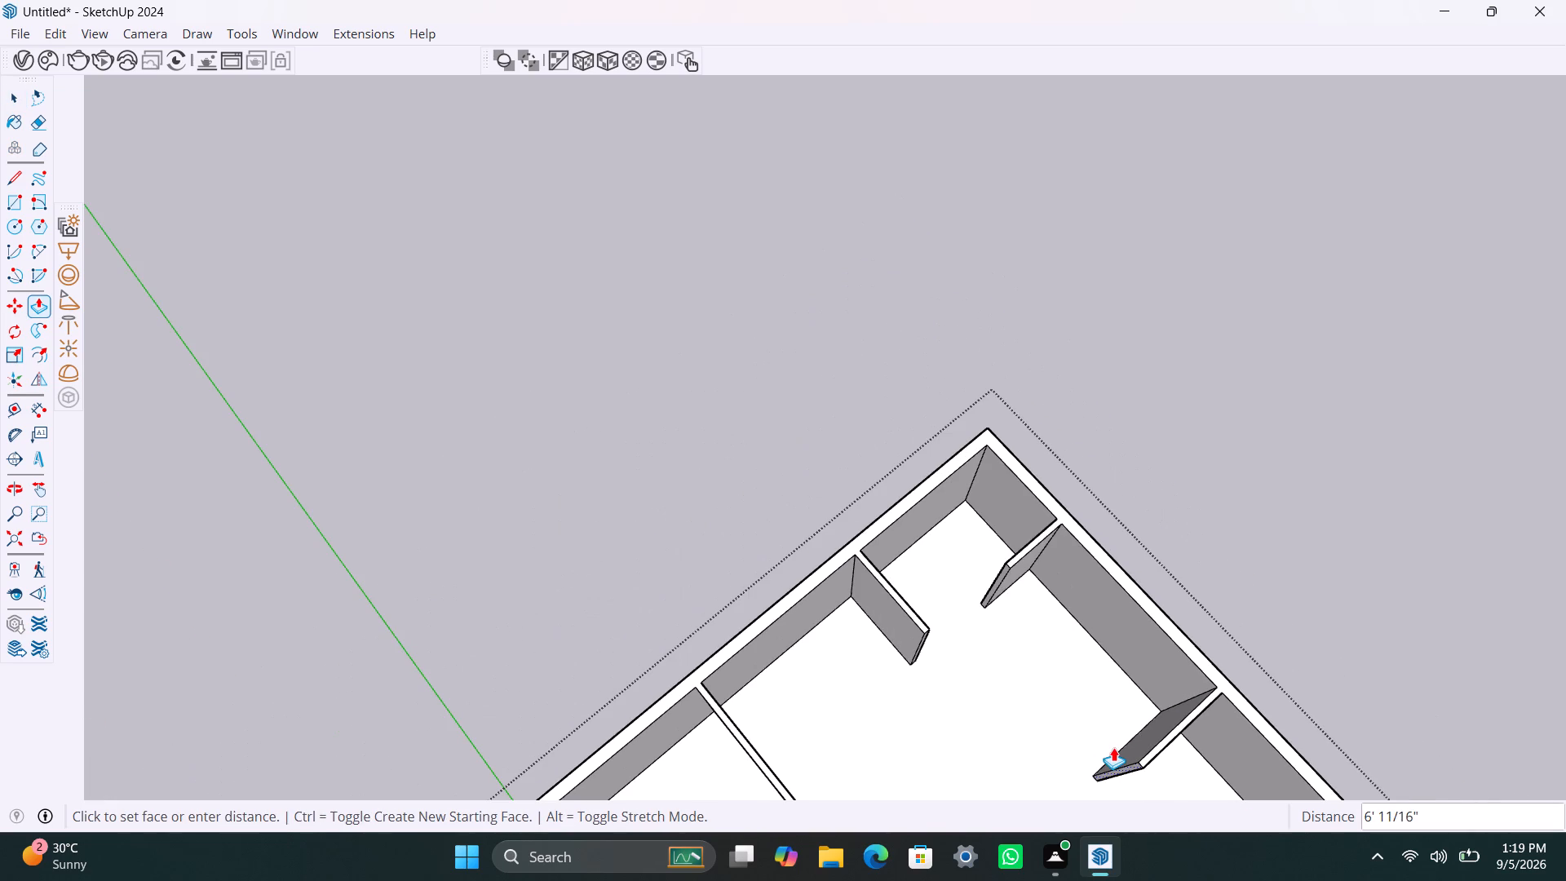
{"action": "type", "text": "12'"}
{"action": "key", "text": "Return"}
{"action": "scroll", "coordinate": [1097, 694], "scroll_direction": "down", "scroll_amount": 7}
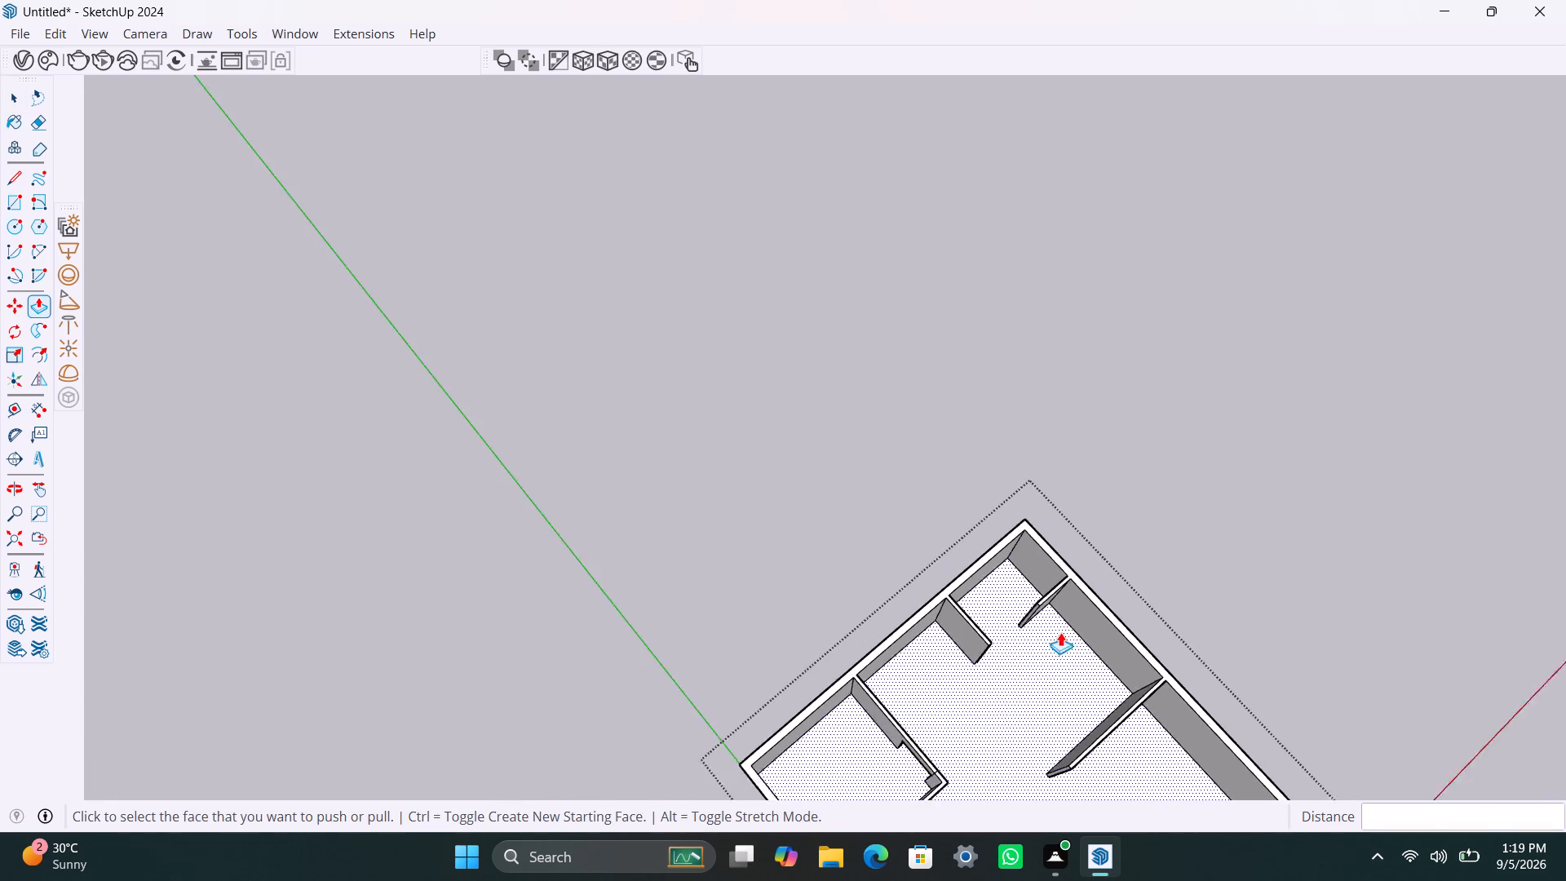
Push/Pull the 4.5" strip beside the corner room's door opening 6' toward the 5'10" partition to form a wall.
{"action": "scroll", "coordinate": [1086, 617], "scroll_direction": "down", "scroll_amount": 1}
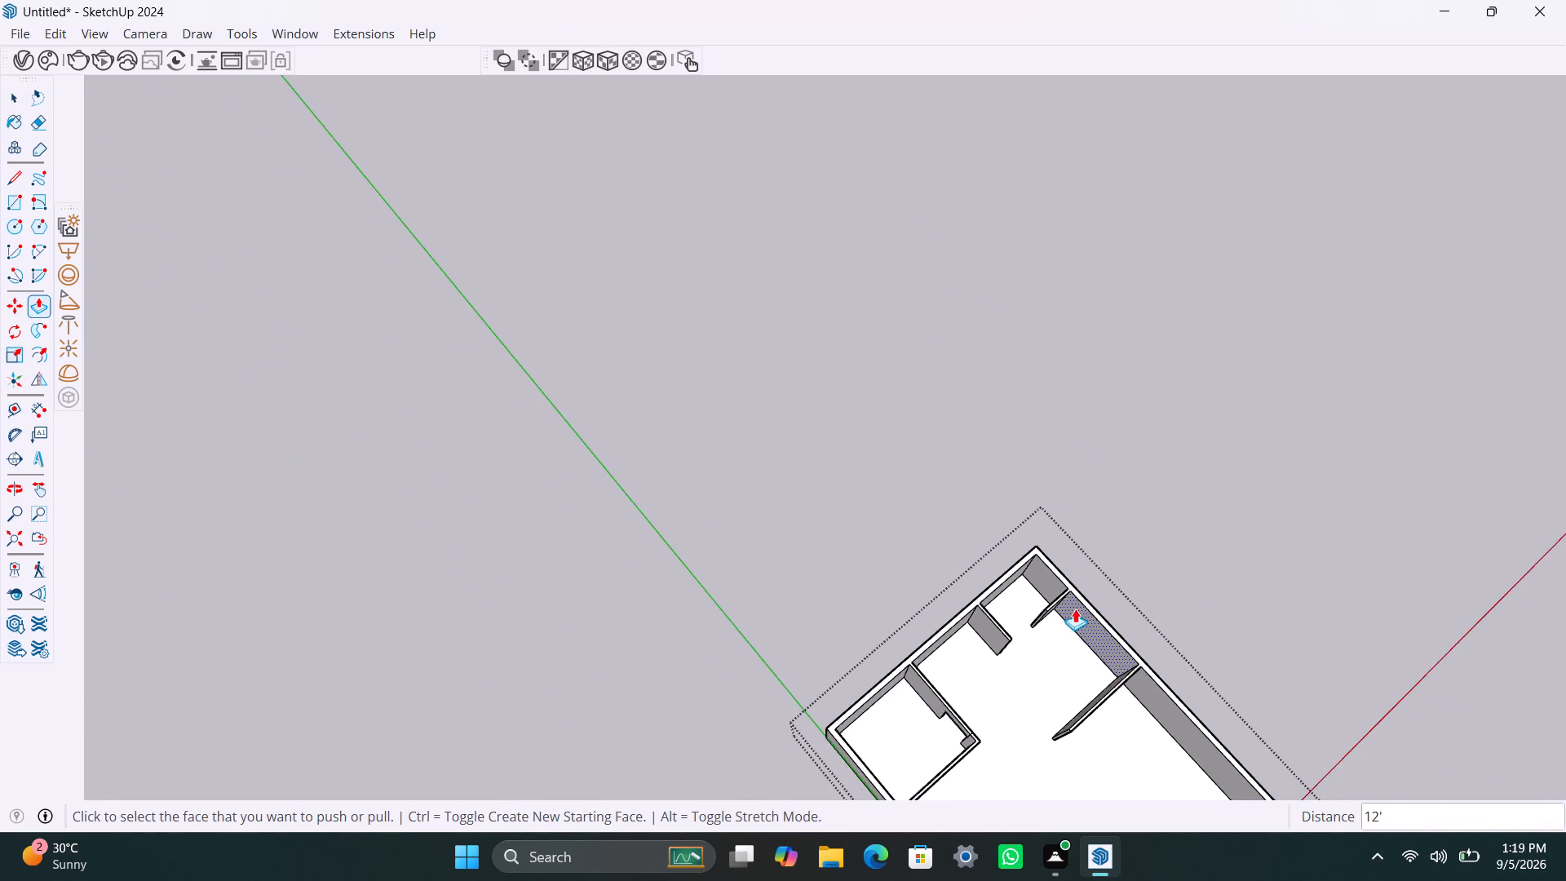
{"action": "scroll", "coordinate": [1075, 609], "scroll_direction": "up", "scroll_amount": 2}
{"action": "scroll", "coordinate": [998, 698], "scroll_direction": "up", "scroll_amount": 1}
{"action": "middle_click_drag", "start_coordinate": [1000, 786], "coordinate": [1002, 785]}
{"action": "scroll", "coordinate": [1000, 786], "scroll_direction": "up", "scroll_amount": 1}
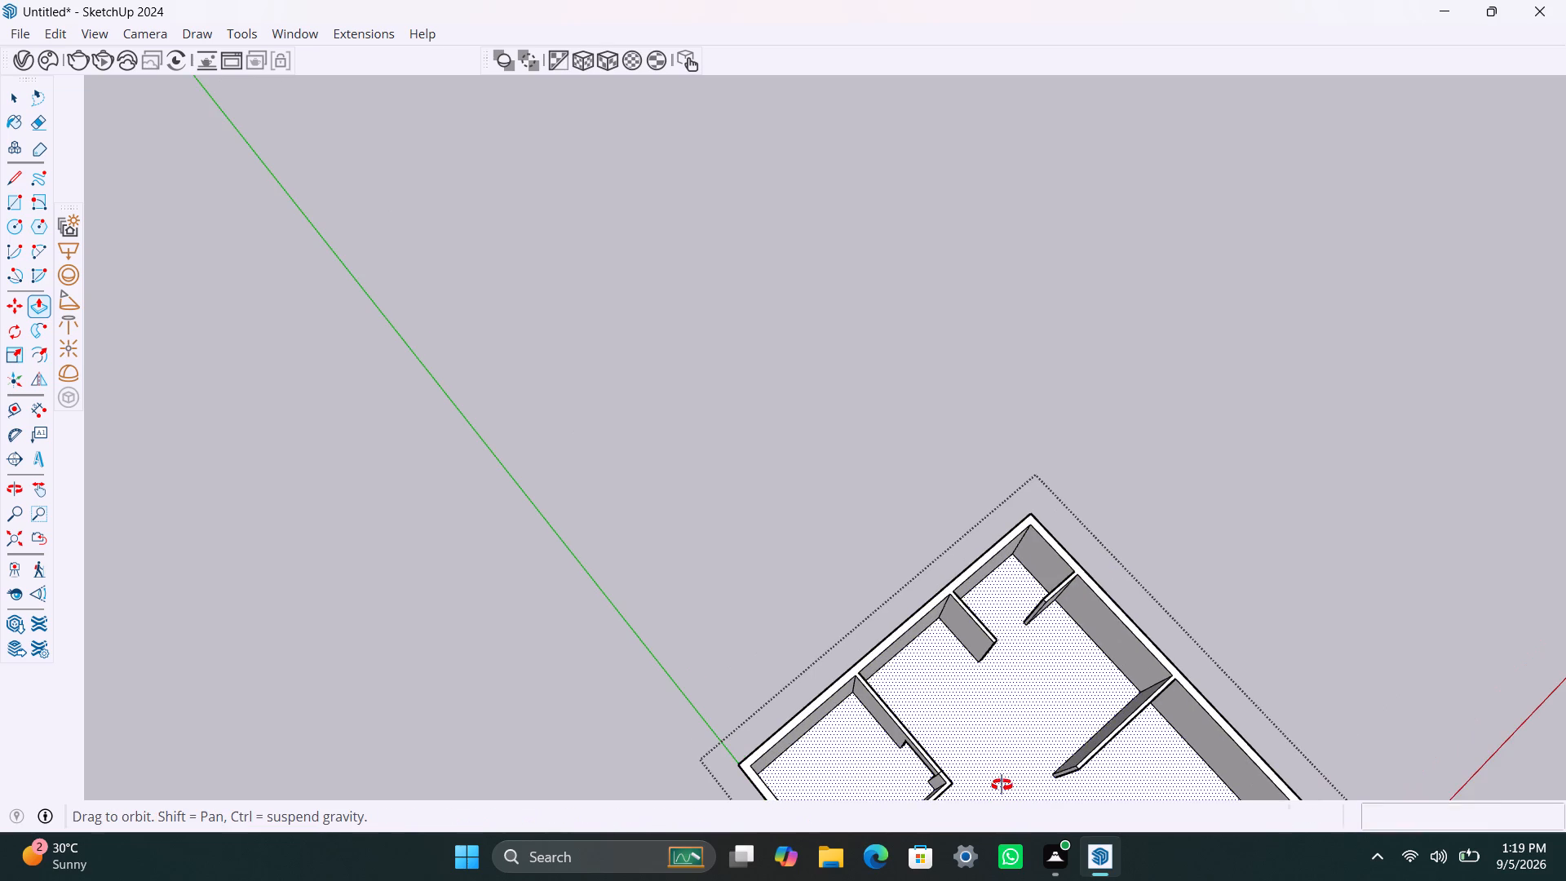
{"action": "middle_click_drag", "start_coordinate": [1002, 785], "coordinate": [1514, 746]}
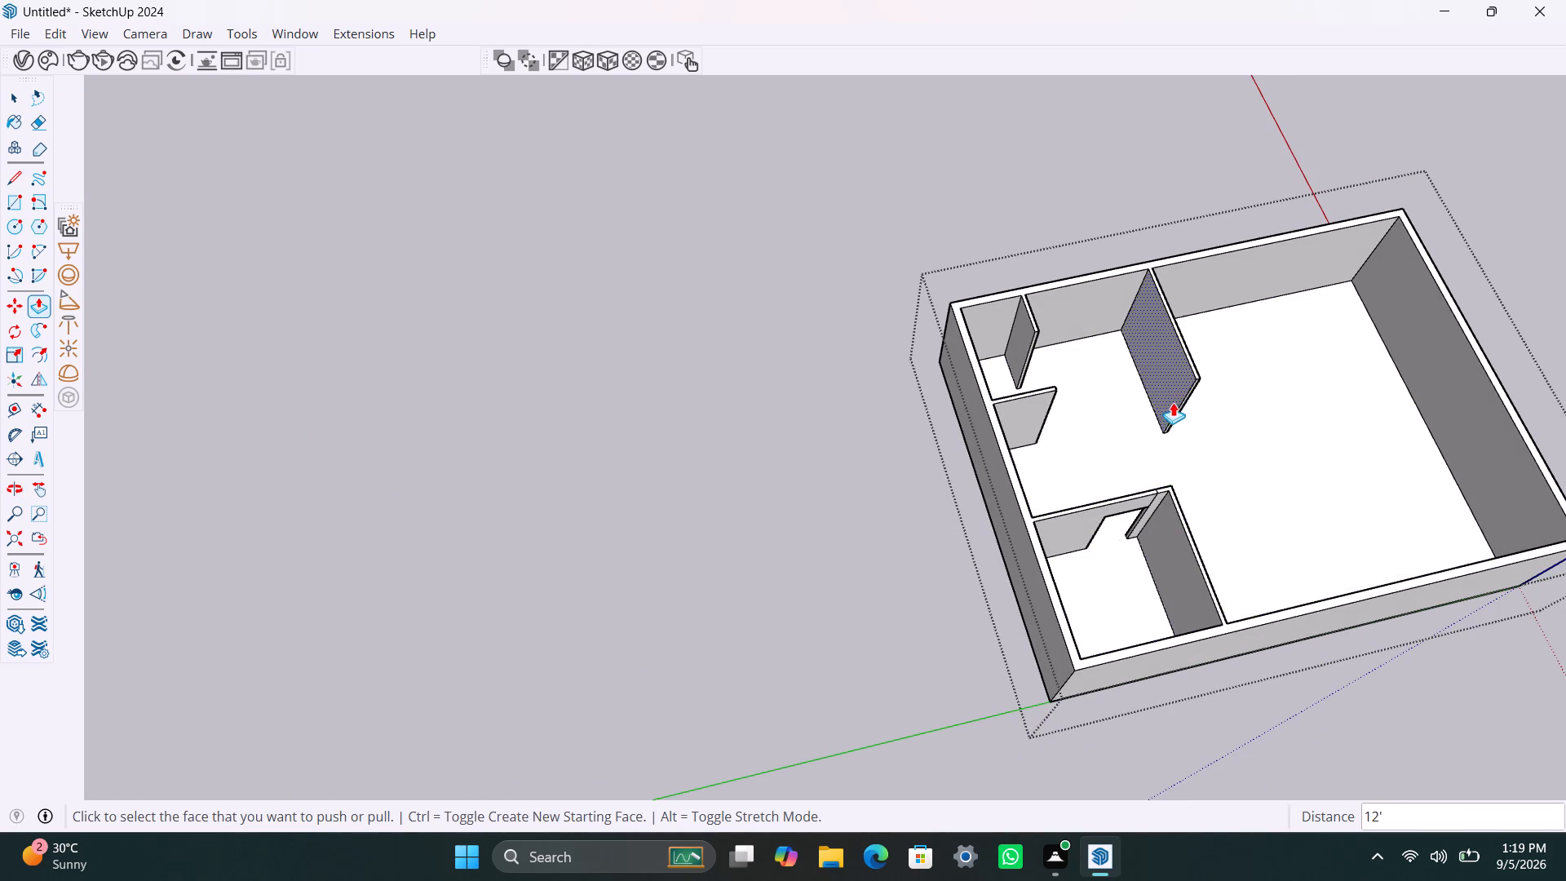
{"action": "scroll", "coordinate": [1186, 392], "scroll_direction": "up", "scroll_amount": 4}
{"action": "scroll", "coordinate": [1075, 429], "scroll_direction": "down", "scroll_amount": 3}
{"action": "middle_click_drag", "start_coordinate": [1146, 437], "coordinate": [660, 508]}
{"action": "scroll", "coordinate": [975, 579], "scroll_direction": "up", "scroll_amount": 2}
{"action": "middle_click_drag", "start_coordinate": [956, 641], "coordinate": [763, 641]}
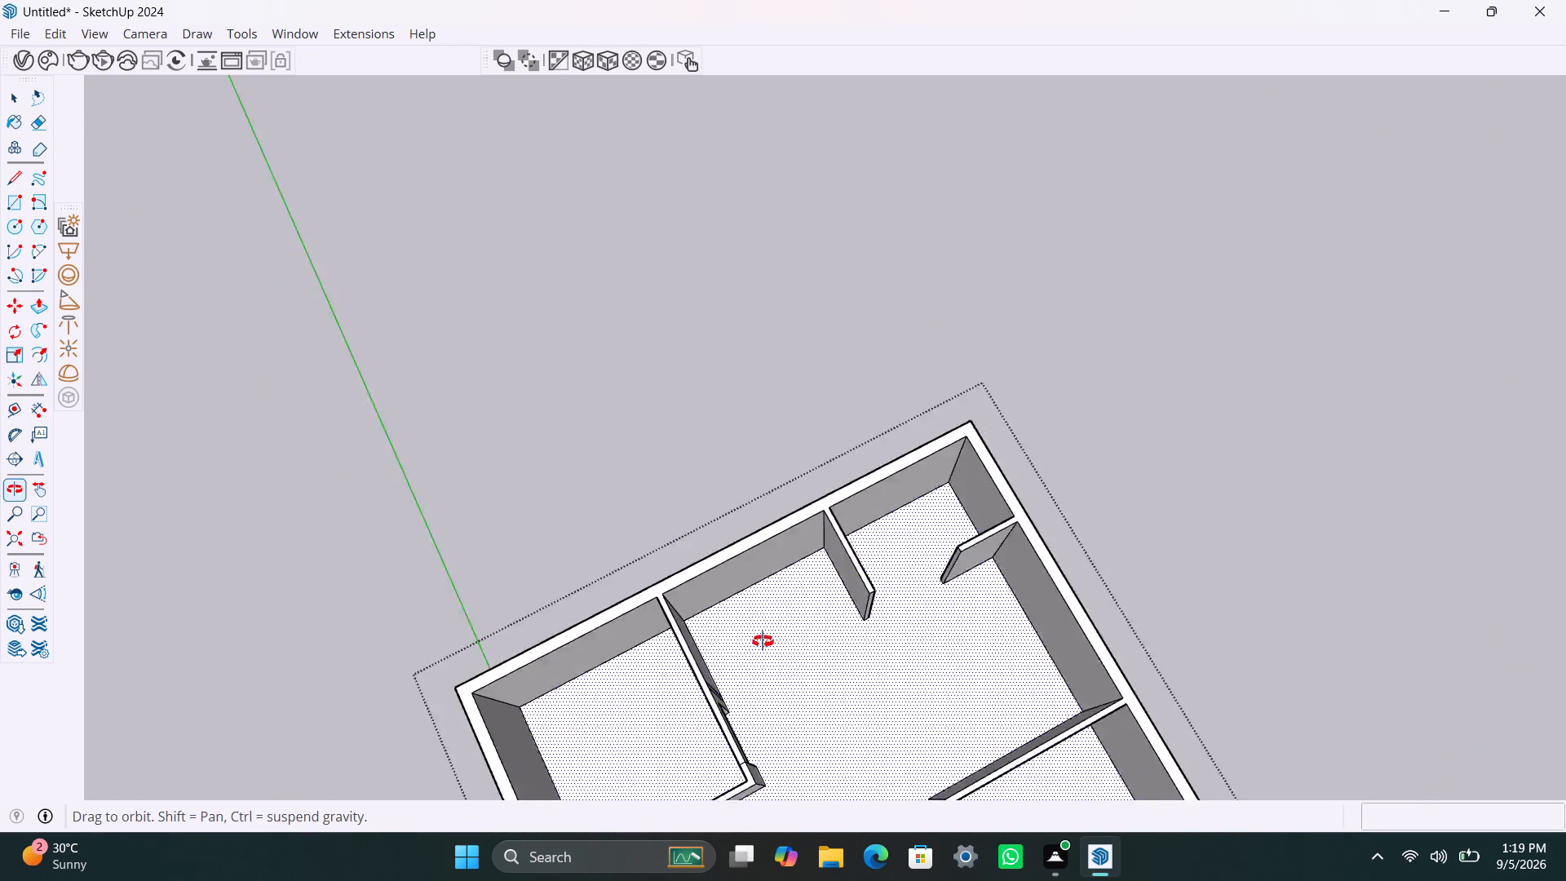
{"action": "middle_click_drag", "start_coordinate": [763, 641], "coordinate": [630, 632]}
{"action": "scroll", "coordinate": [626, 615], "scroll_direction": "up", "scroll_amount": 3}
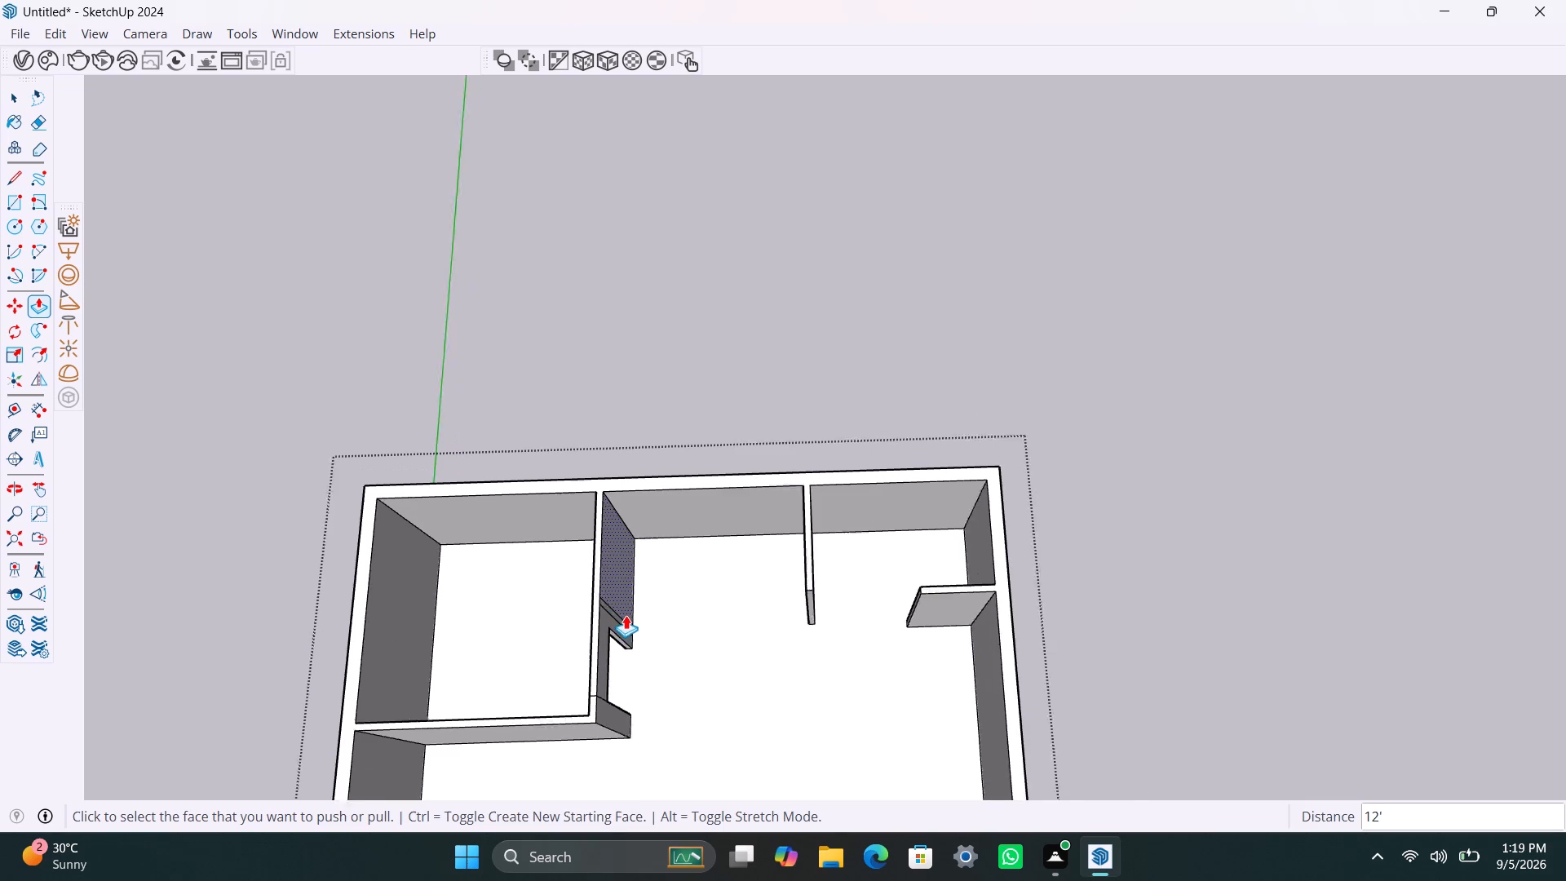
{"action": "scroll", "coordinate": [626, 621], "scroll_direction": "up", "scroll_amount": 3}
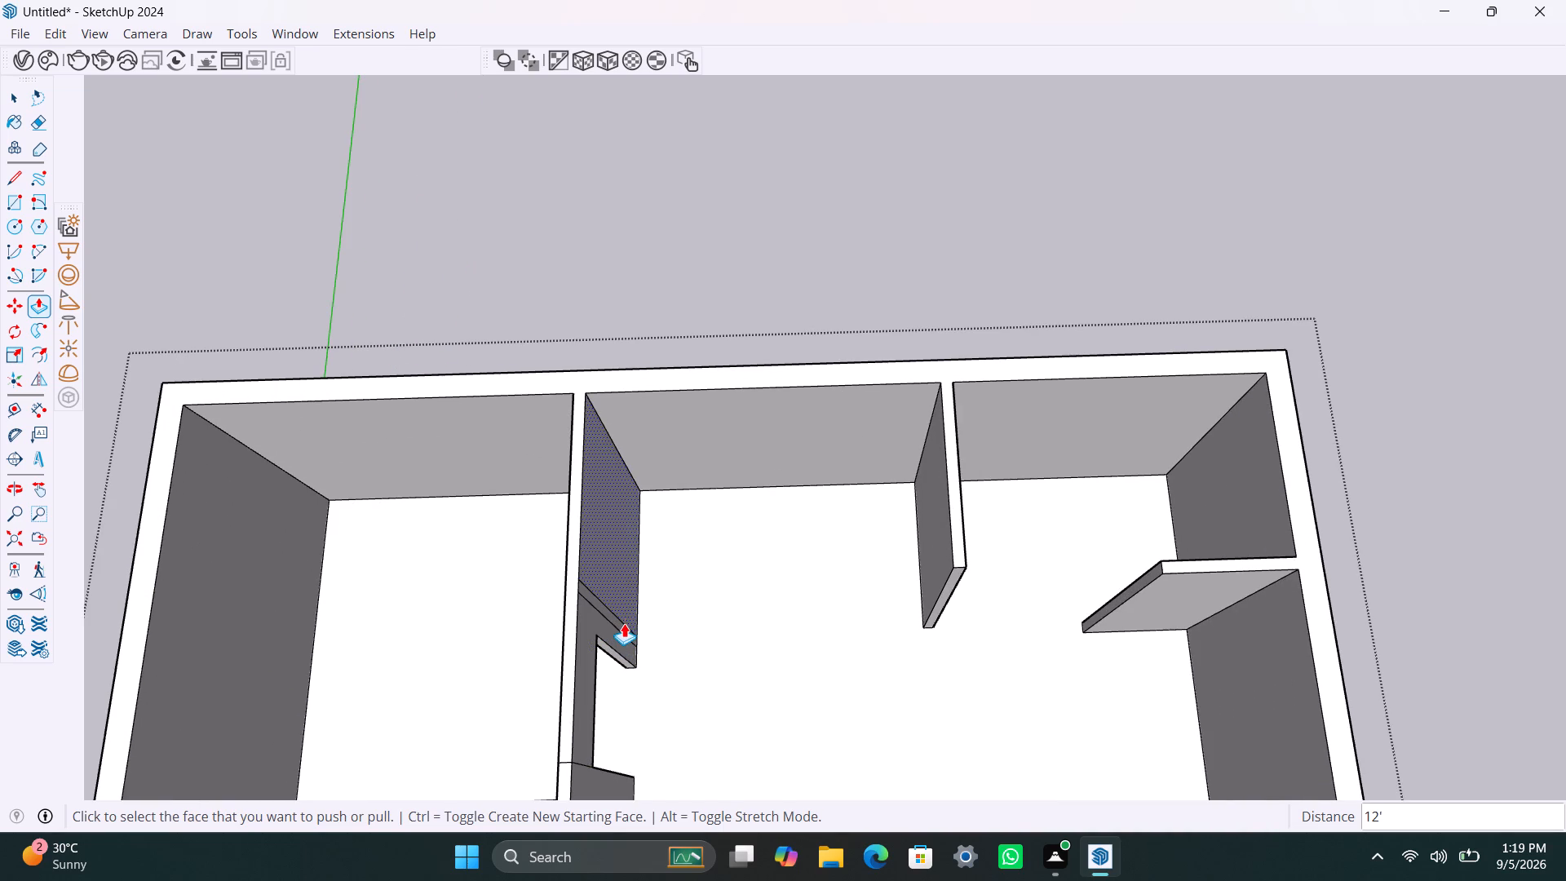
{"action": "scroll", "coordinate": [626, 618], "scroll_direction": "up", "scroll_amount": 3}
{"action": "left_click", "coordinate": [599, 612]}
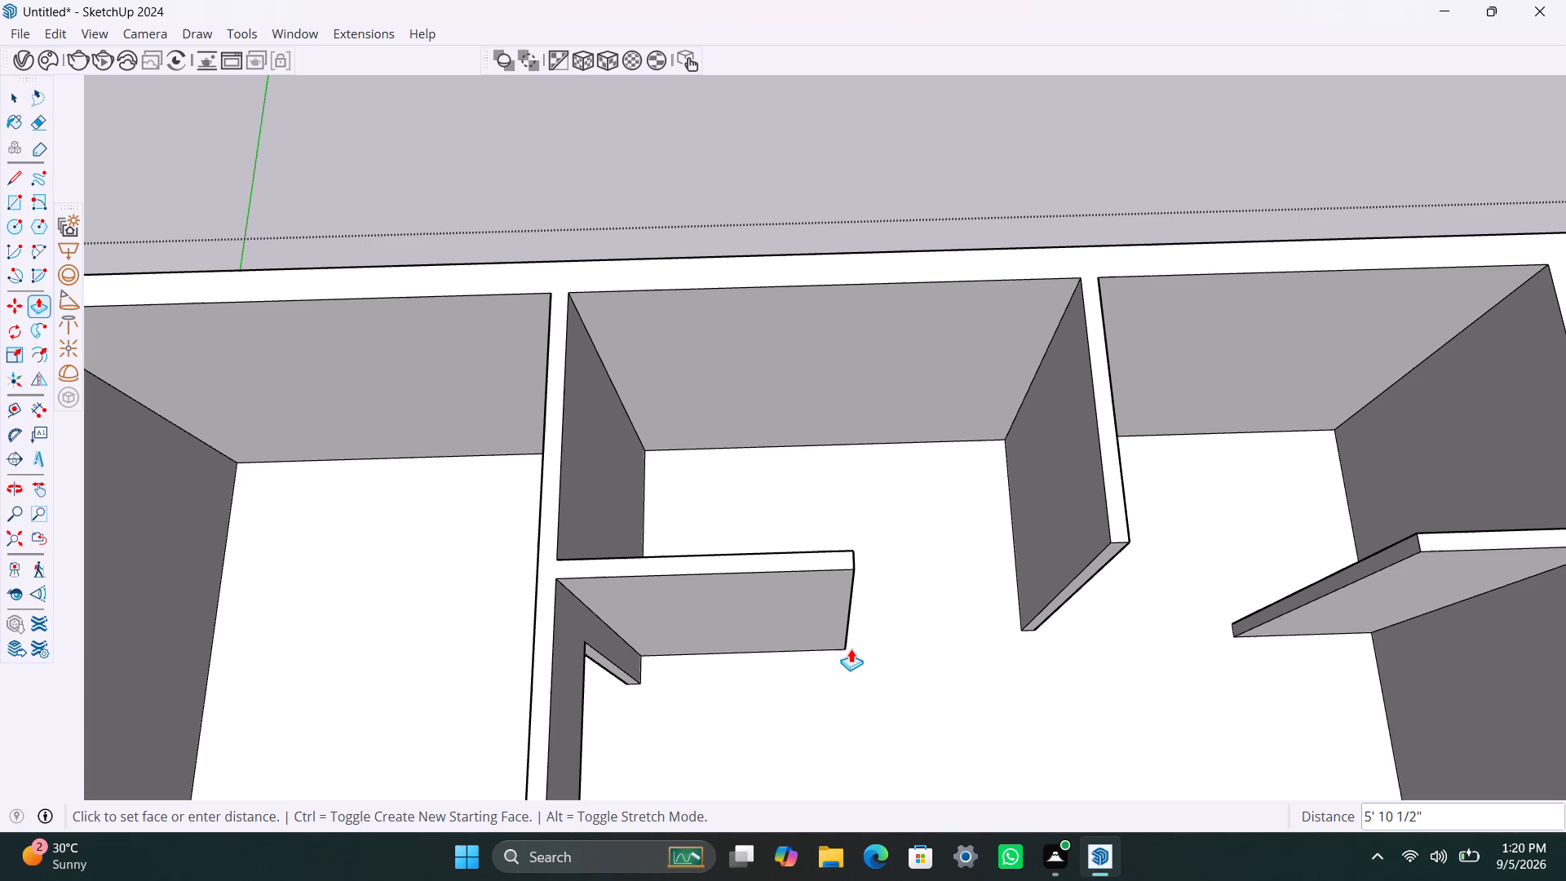
{"action": "key", "text": "1"}
{"action": "key", "text": "BackSpace"}
{"action": "type", "text": "6'"}
{"action": "key", "text": "Return"}
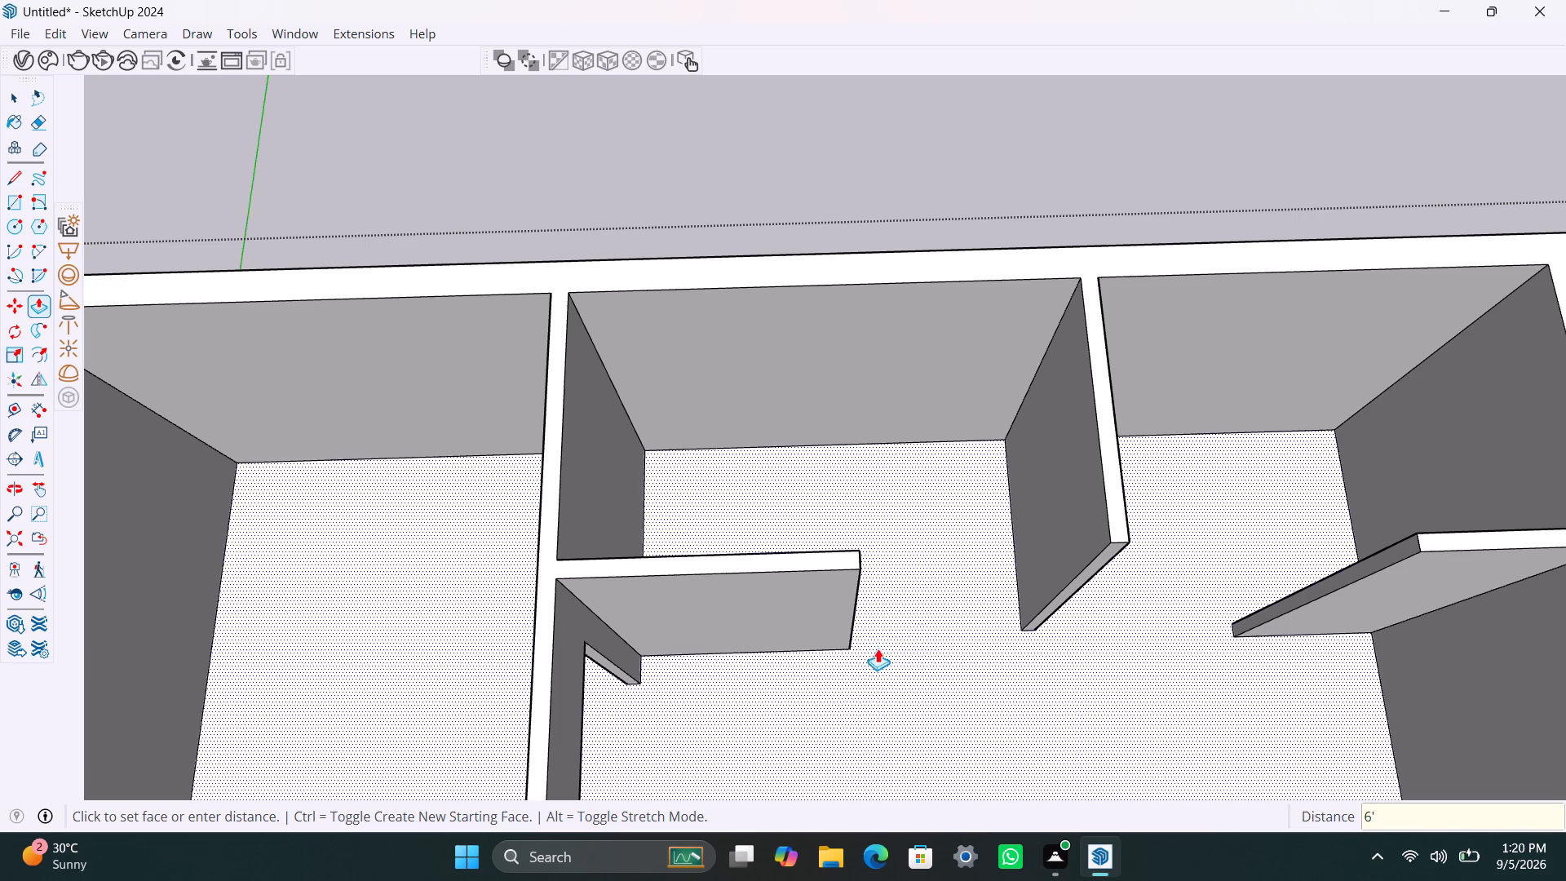
Push/Pull the free end of the 5'10" partition flush with the outer face of the new 6' wall.
{"action": "left_click", "coordinate": [1068, 592]}
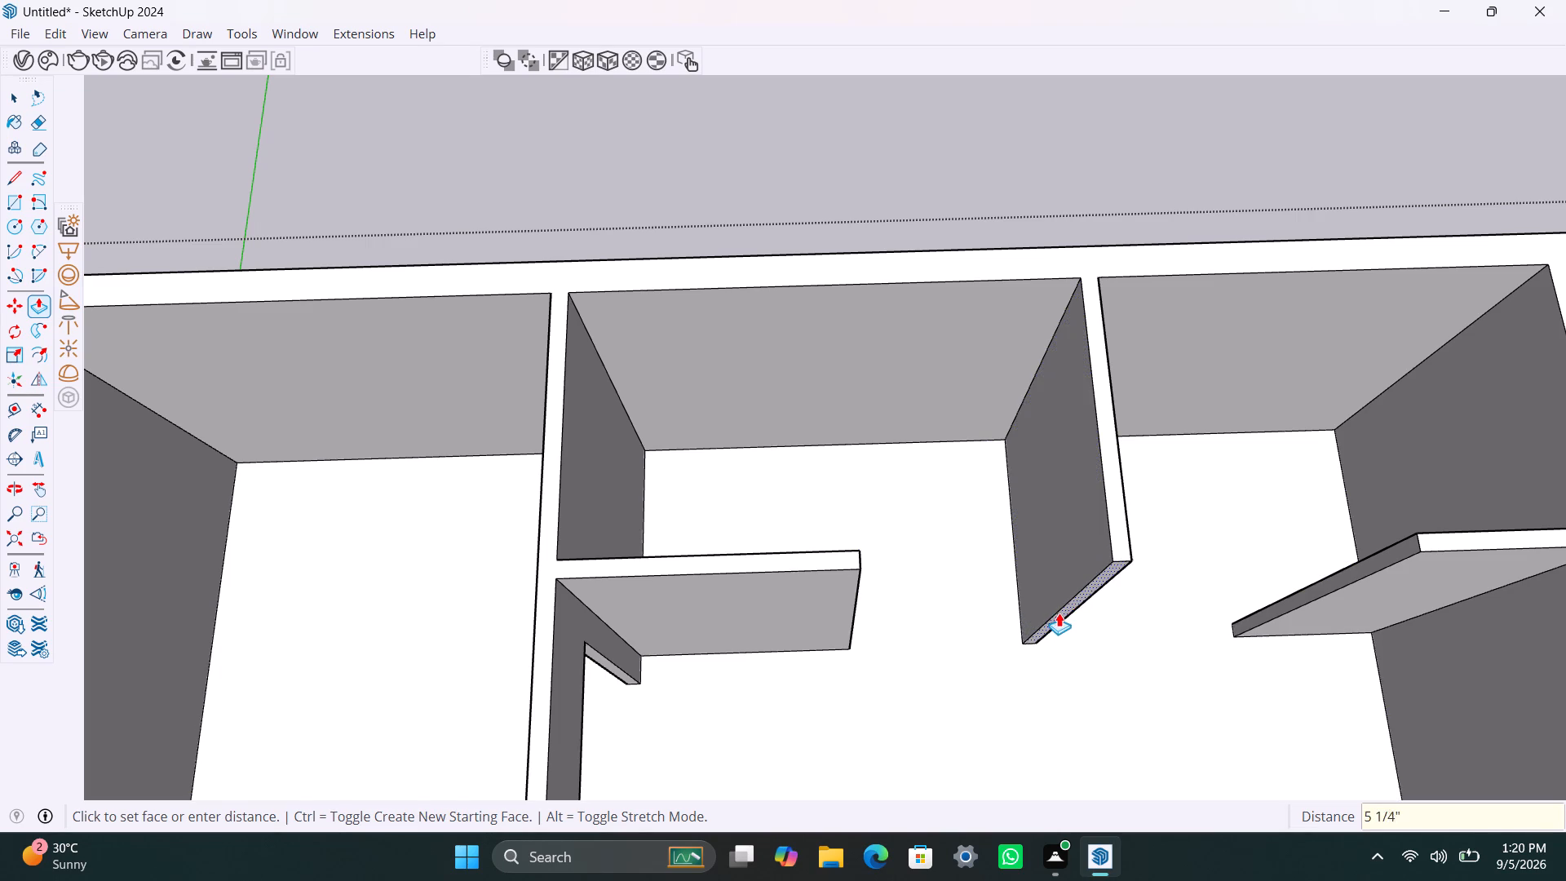
{"action": "left_click", "coordinate": [827, 610]}
Copy the vertical edge at the extended partition's free end 4.5" back along its inner face.
{"action": "key", "text": "space"}
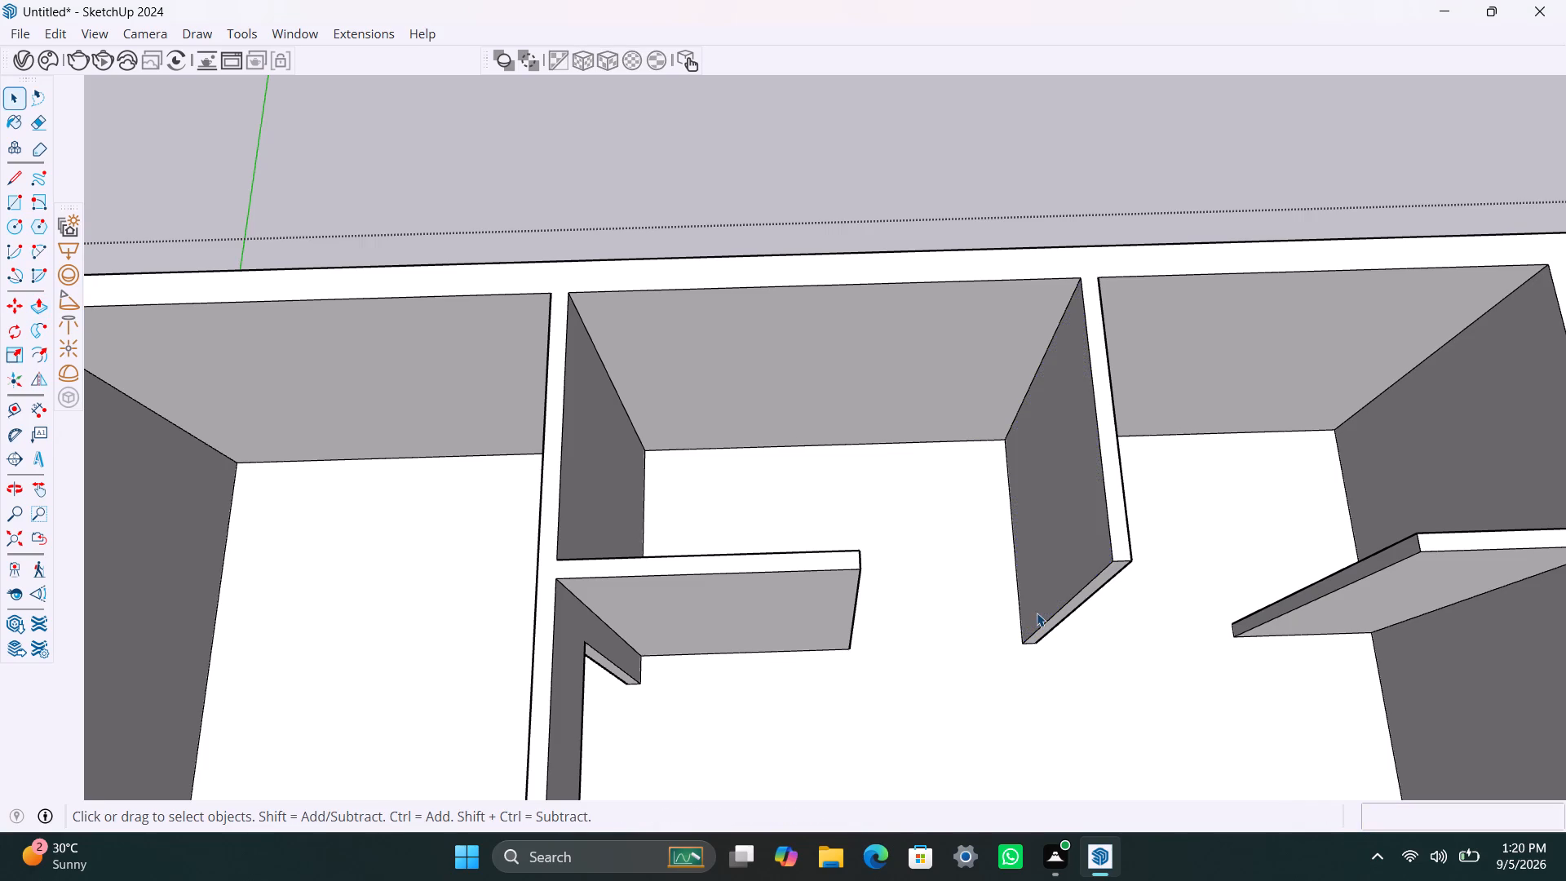
{"action": "left_click", "coordinate": [1046, 620]}
{"action": "key", "text": "m"}
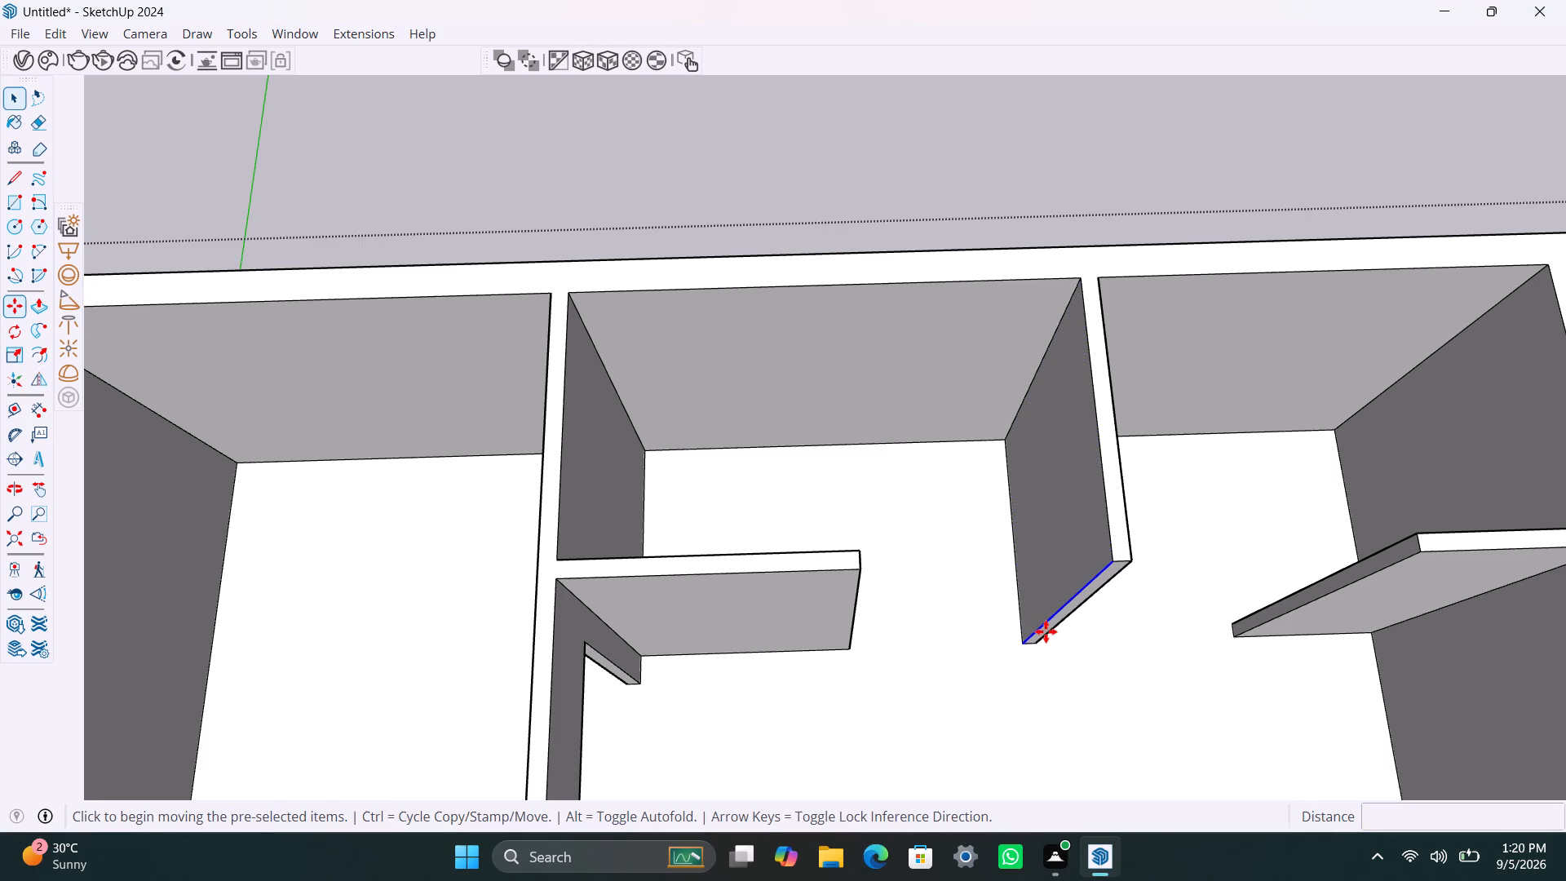
{"action": "left_click", "coordinate": [1109, 561]}
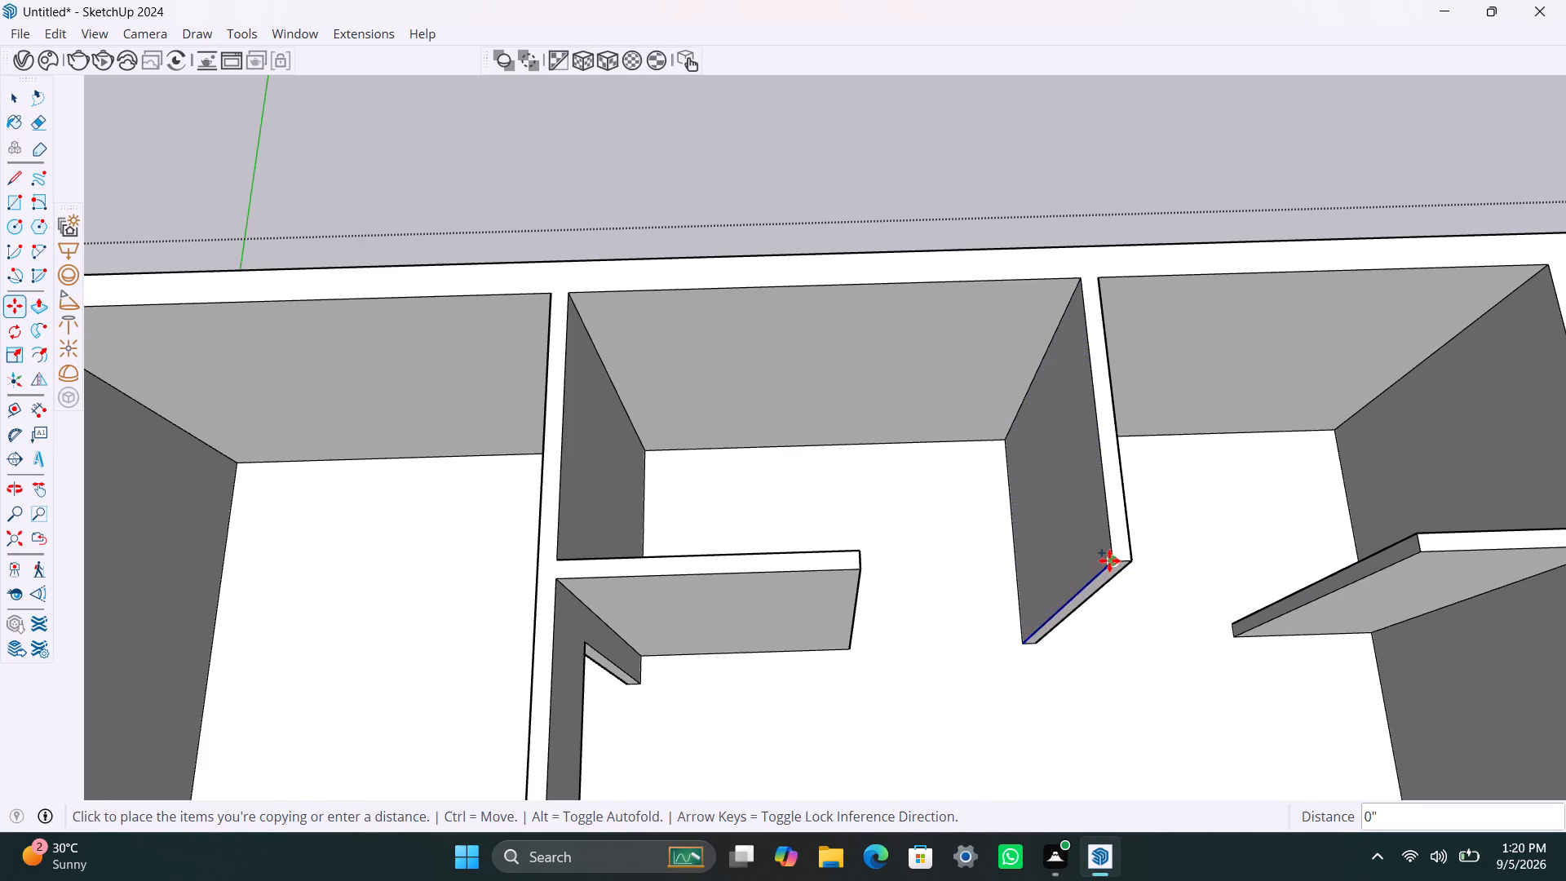
{"action": "type", "text": "4.5\""}
{"action": "key", "text": "Return"}
{"action": "key", "text": "space"}
Push/Pull the 4.5" strip at the partition's end about 1'10" toward the 6' wall.
{"action": "scroll", "coordinate": [1101, 582], "scroll_direction": "up", "scroll_amount": 2}
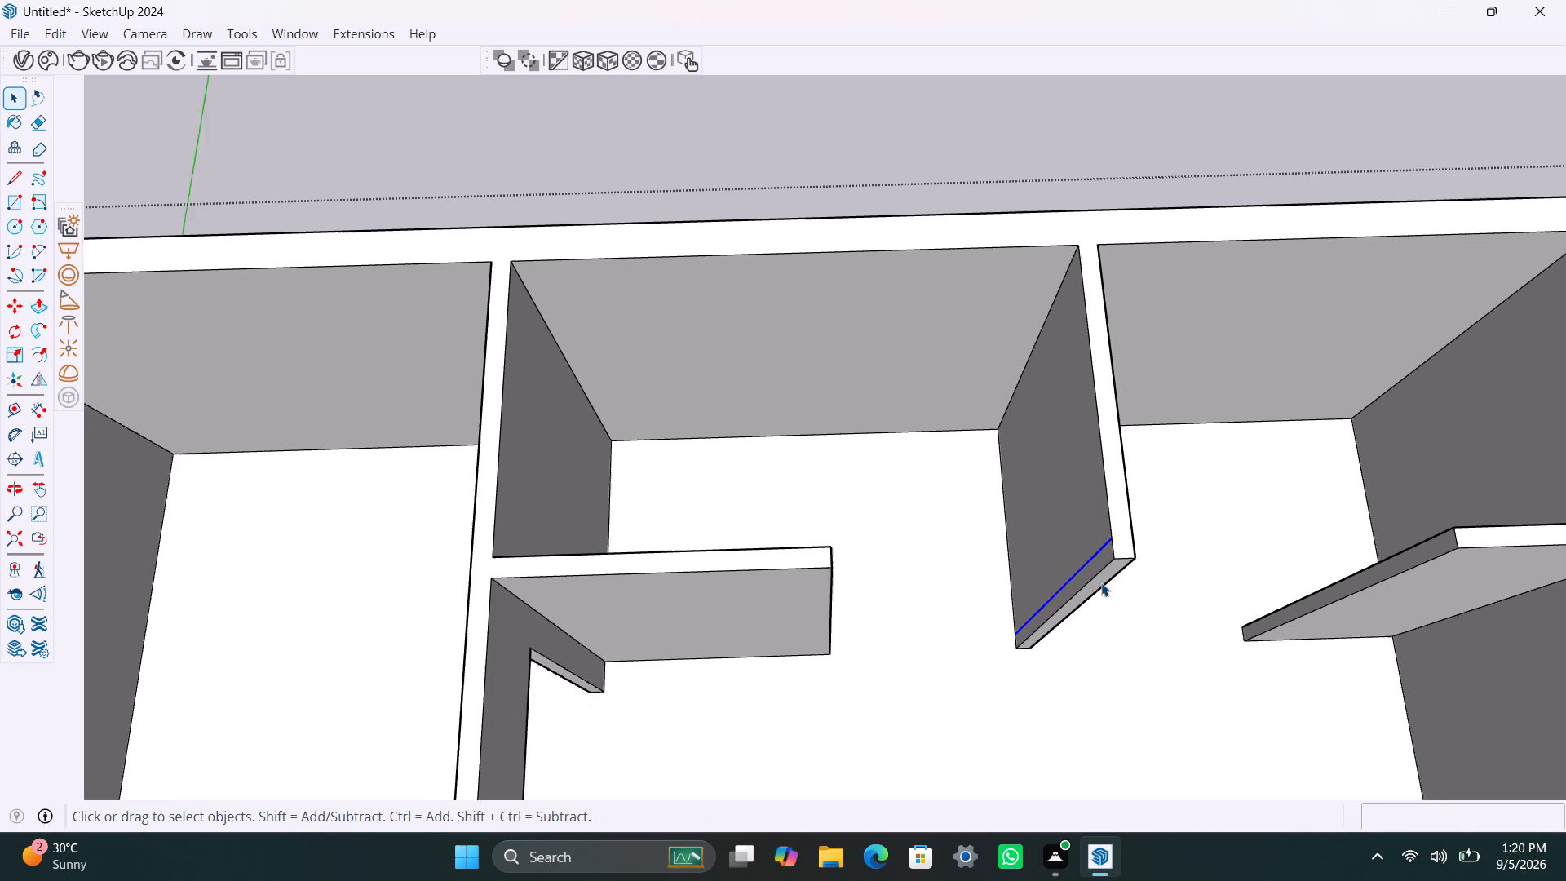
{"action": "left_click", "coordinate": [1093, 571]}
{"action": "key", "text": "p"}
{"action": "left_click", "coordinate": [1093, 570]}
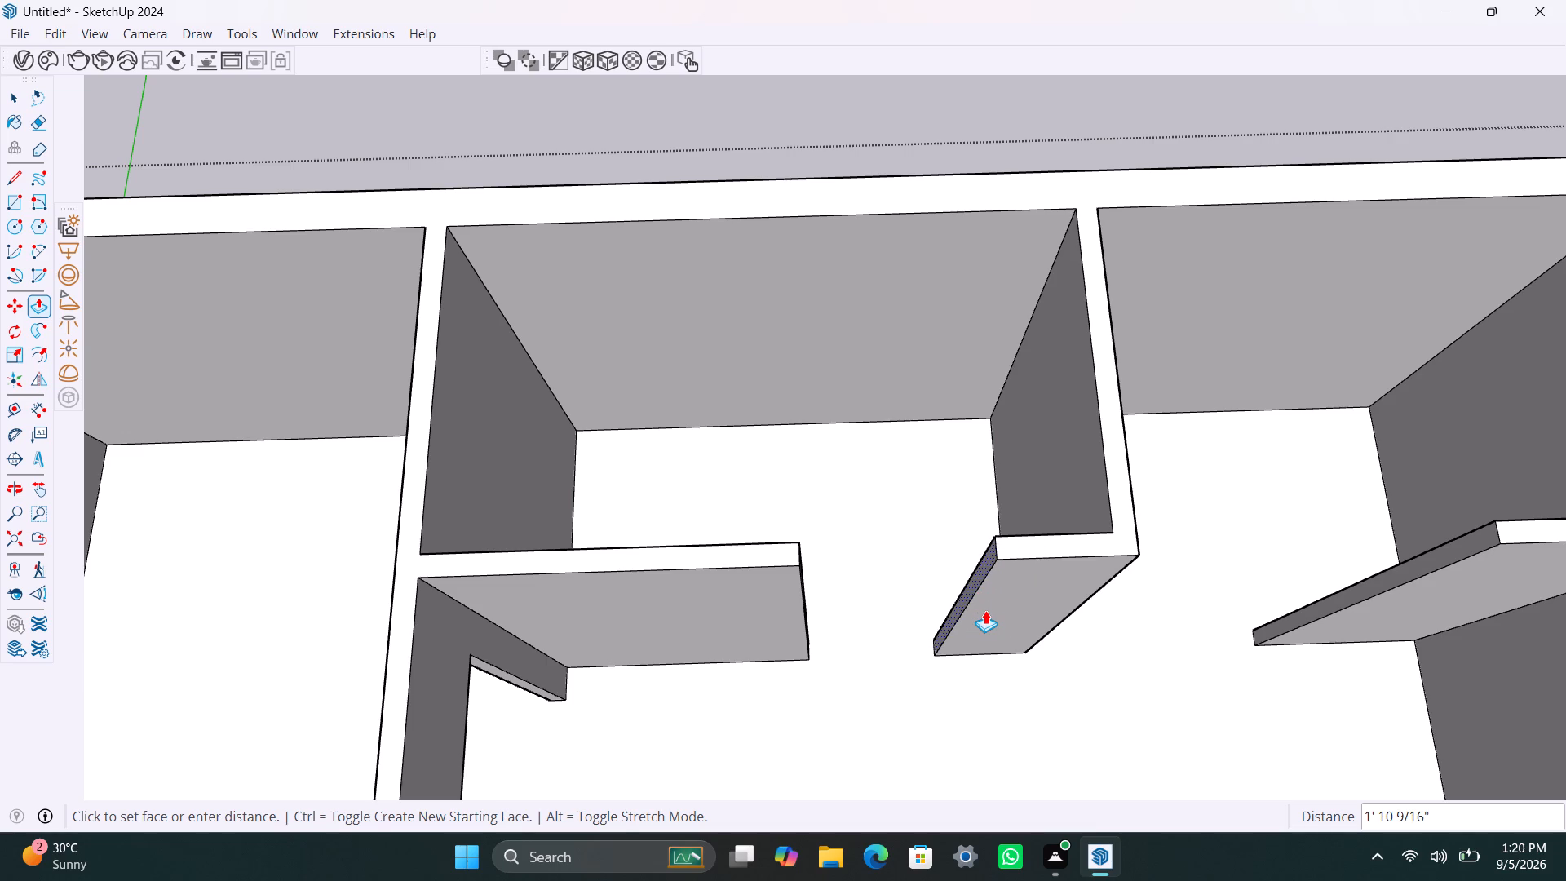
{"action": "left_click", "coordinate": [985, 610]}
{"action": "key", "text": "space"}
Place a Tape Measure guide 3' from the 6' wall's free end, across the gap, for the door opening.
{"action": "type", "text": "t"}
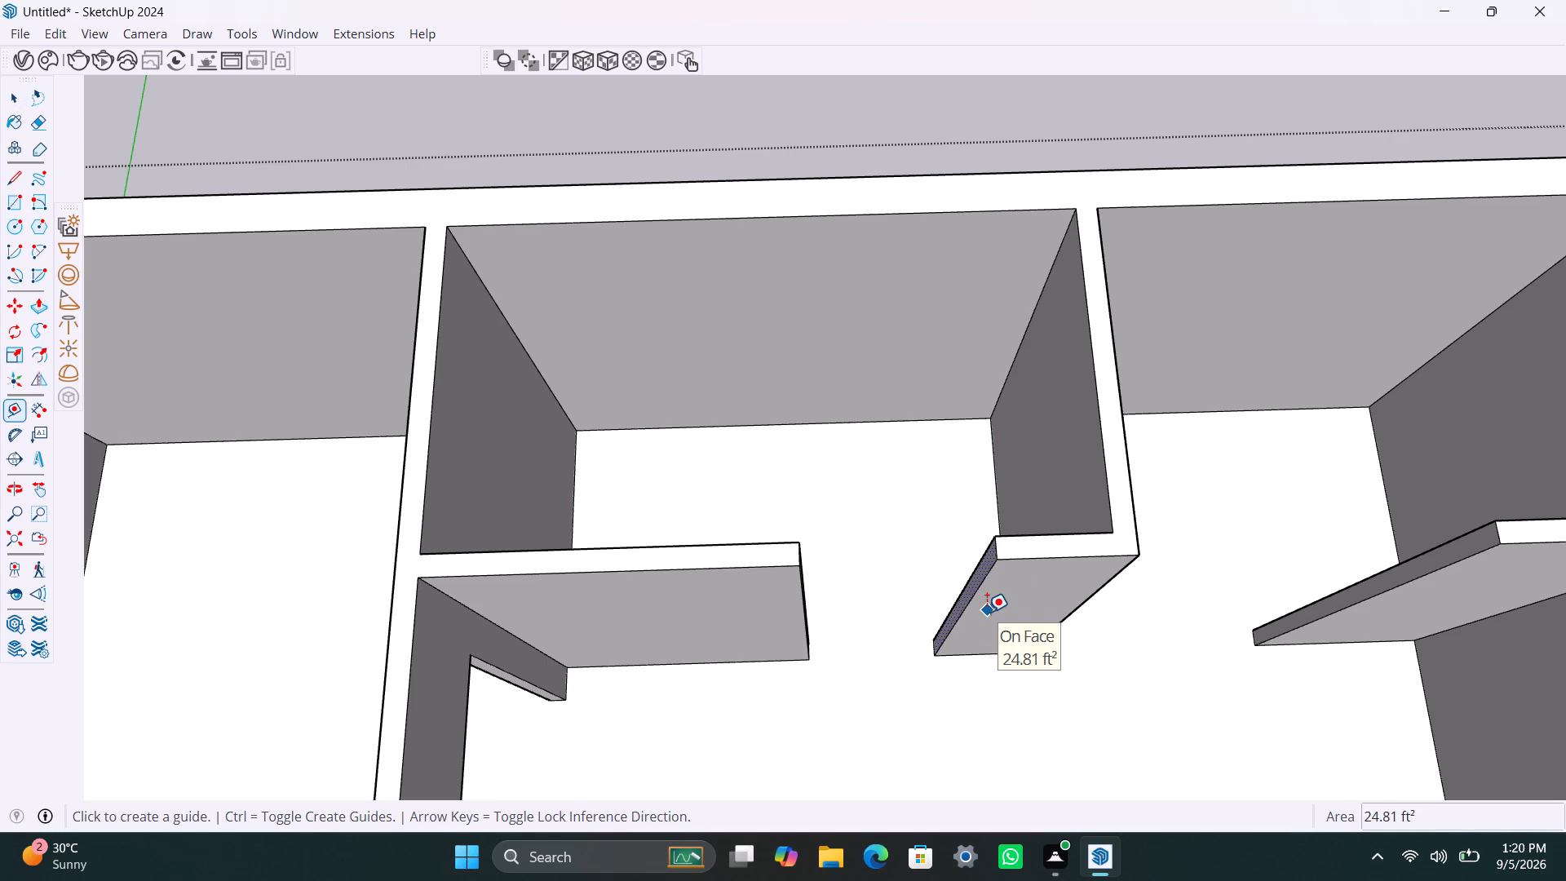
{"action": "key", "text": "Return"}
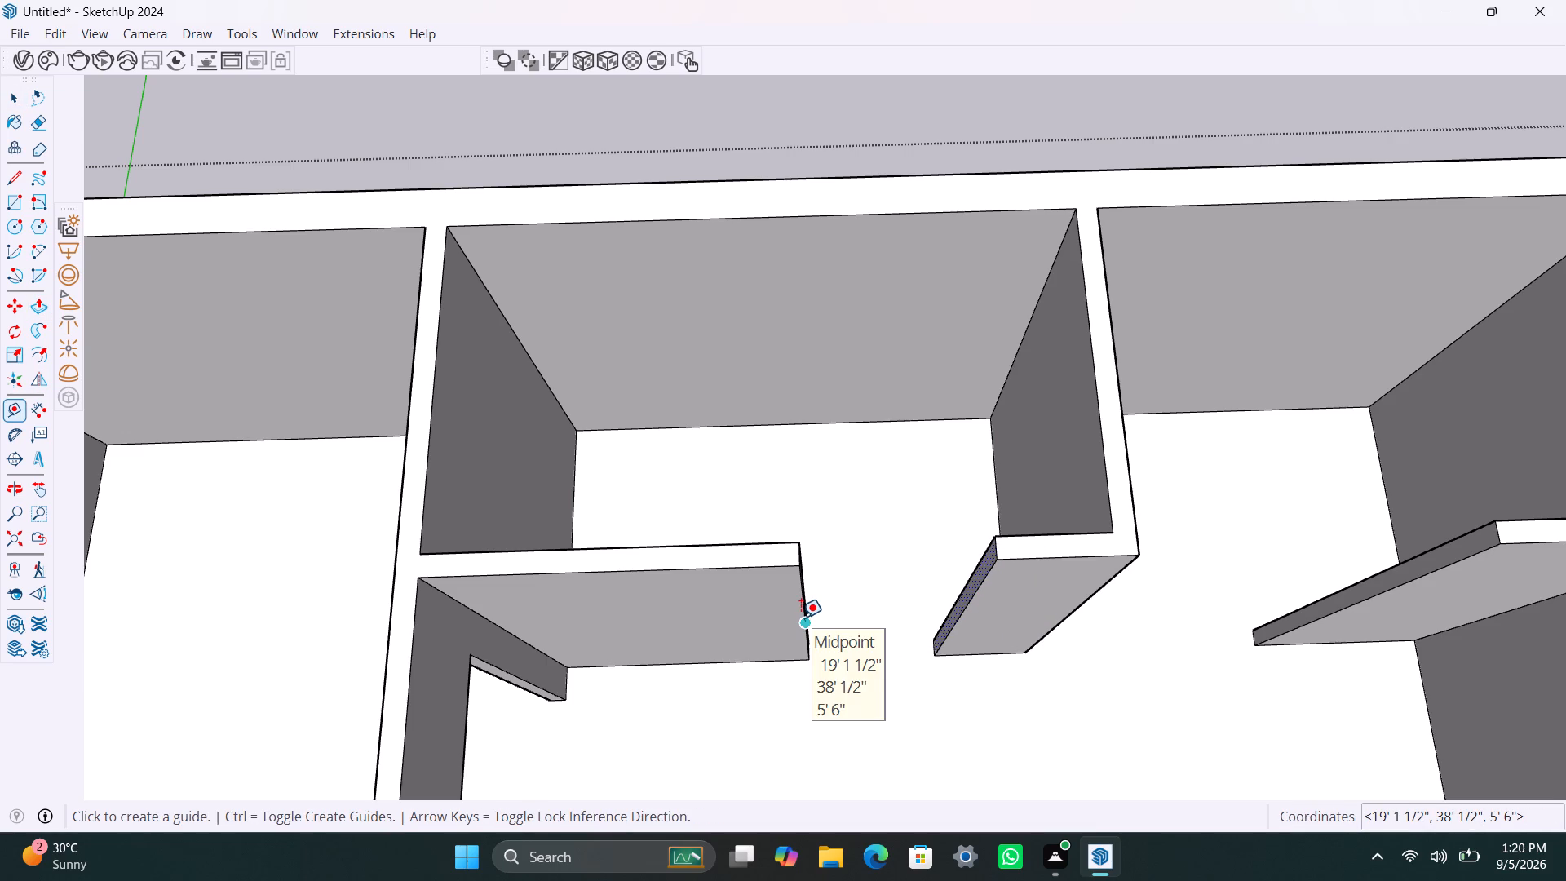
{"action": "left_click", "coordinate": [808, 665]}
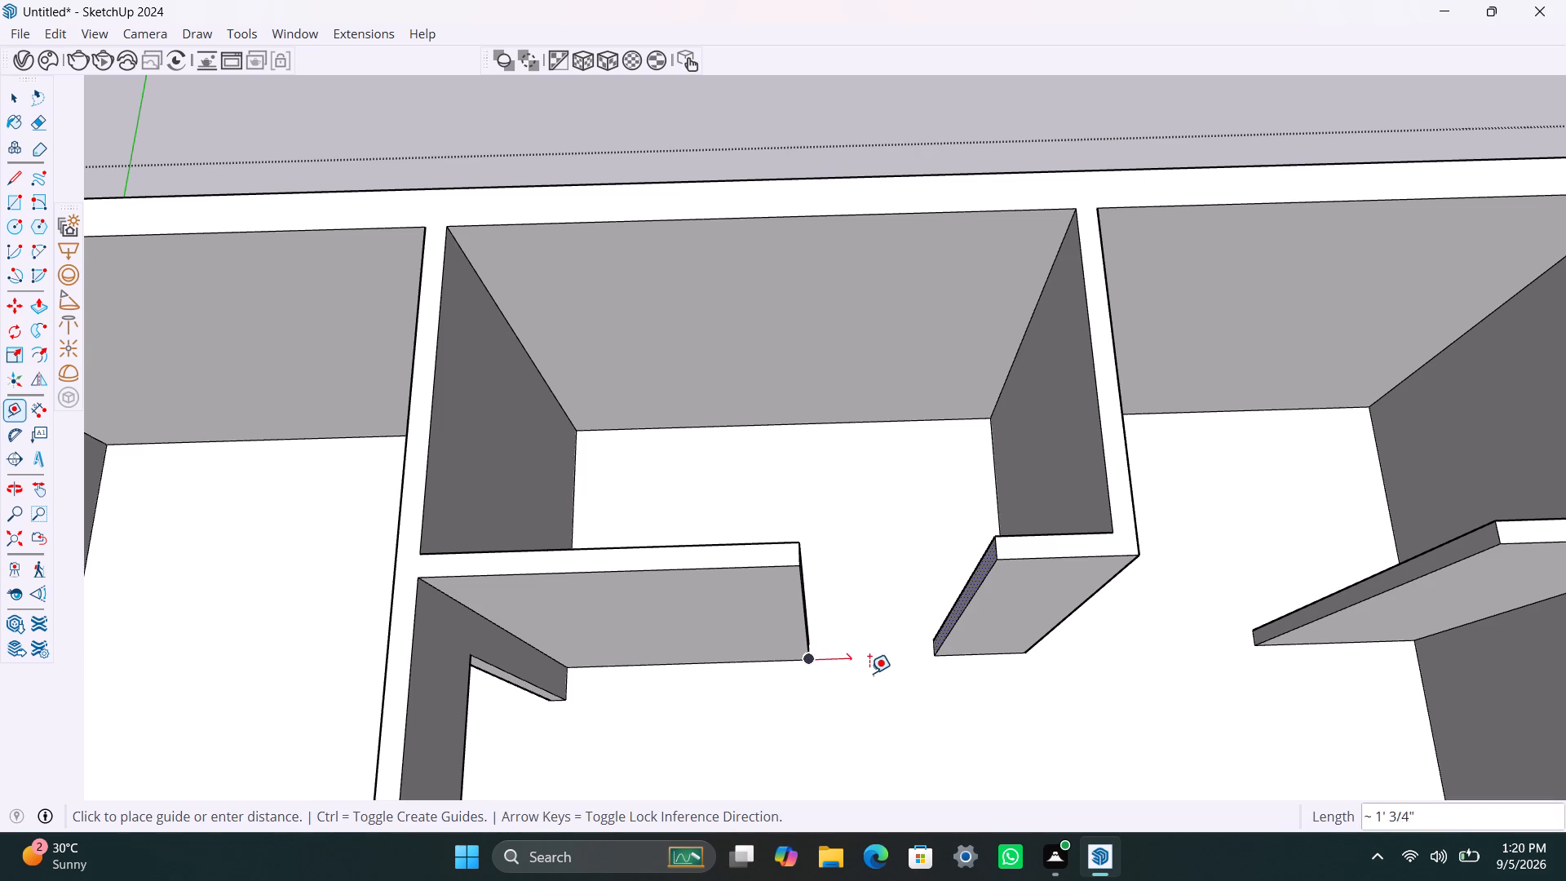
{"action": "key", "text": "Escape"}
{"action": "scroll", "coordinate": [831, 671], "scroll_direction": "up", "scroll_amount": 6}
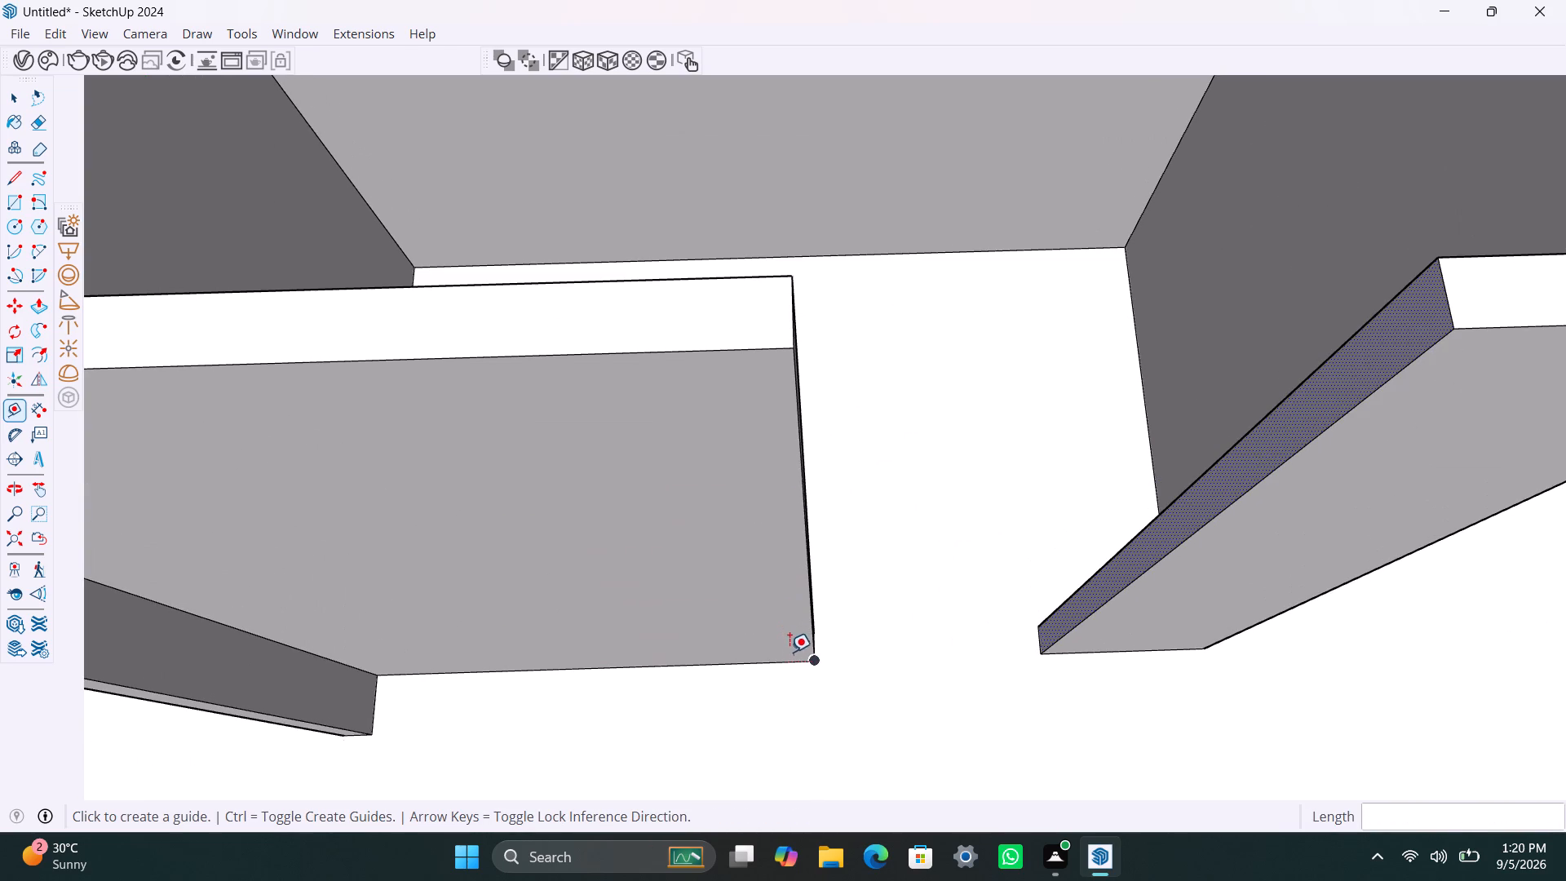
{"action": "key", "text": "t"}
{"action": "key", "text": "Return"}
{"action": "scroll", "coordinate": [809, 661], "scroll_direction": "up", "scroll_amount": 6}
{"action": "middle_click_drag", "start_coordinate": [810, 670], "coordinate": [744, 669]}
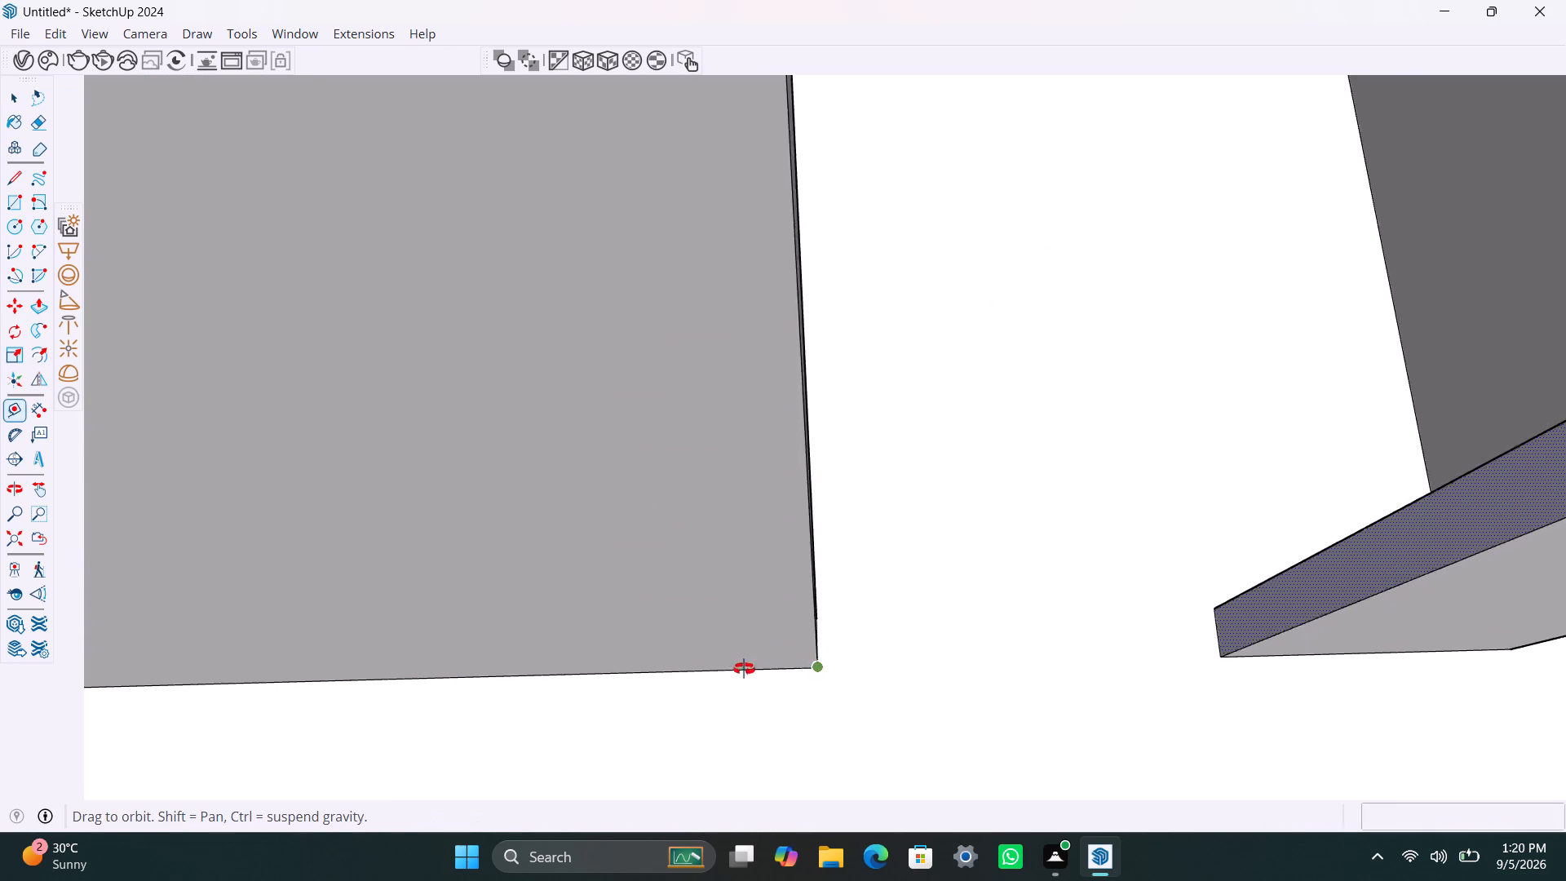
{"action": "middle_click_drag", "start_coordinate": [744, 669], "coordinate": [728, 667]}
{"action": "left_click", "coordinate": [782, 635]}
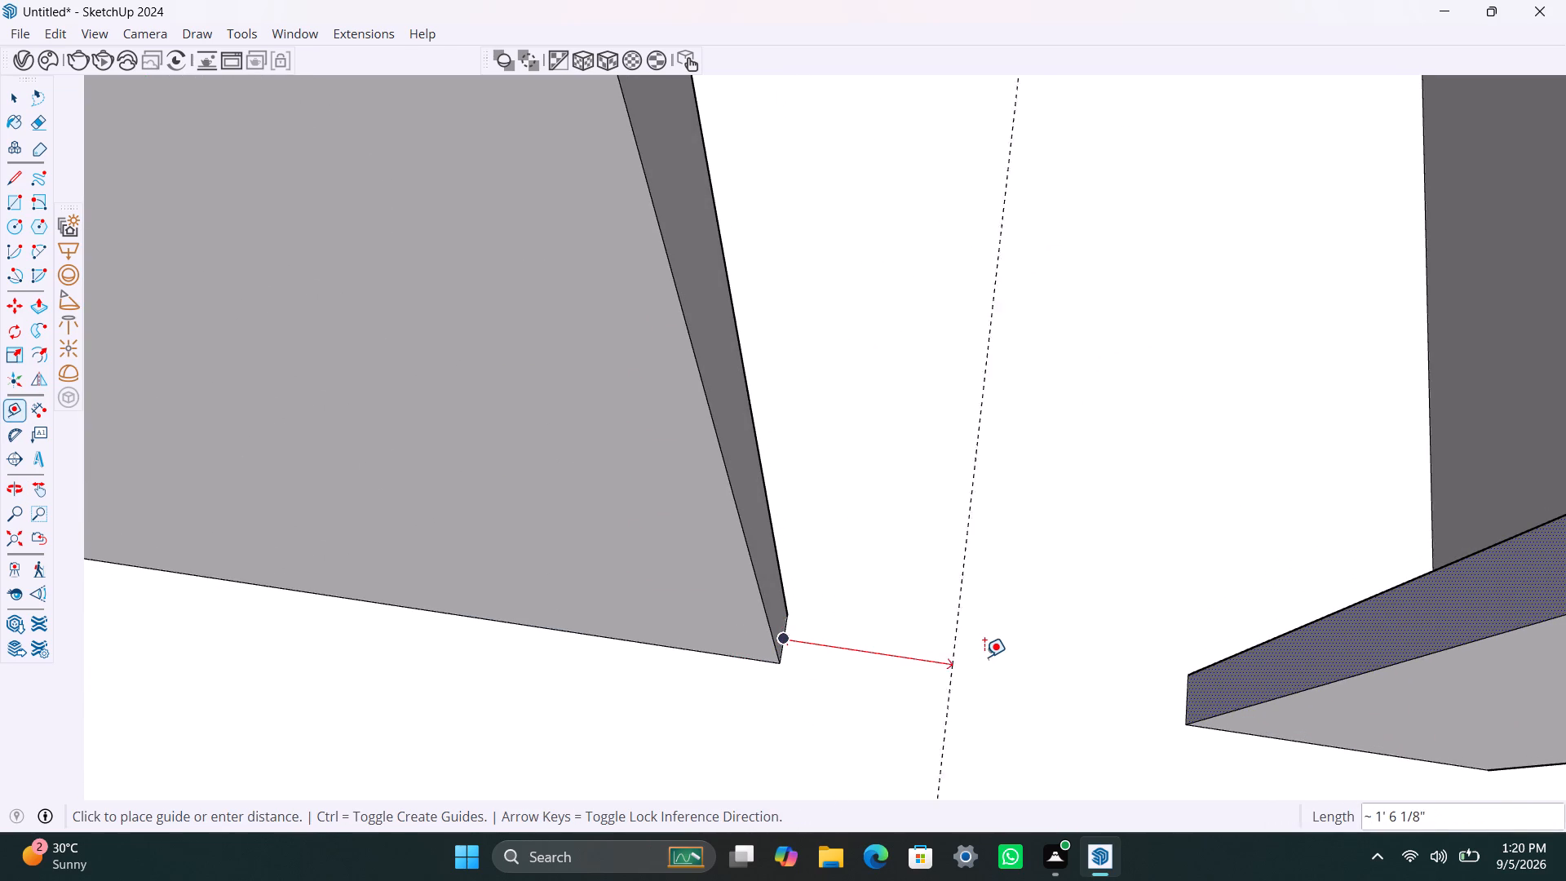
{"action": "type", "text": "3'"}
{"action": "key", "text": "Return"}
Push/Pull the end face of the short return wall to the 3' guide.
{"action": "scroll", "coordinate": [981, 655], "scroll_direction": "down", "scroll_amount": 4}
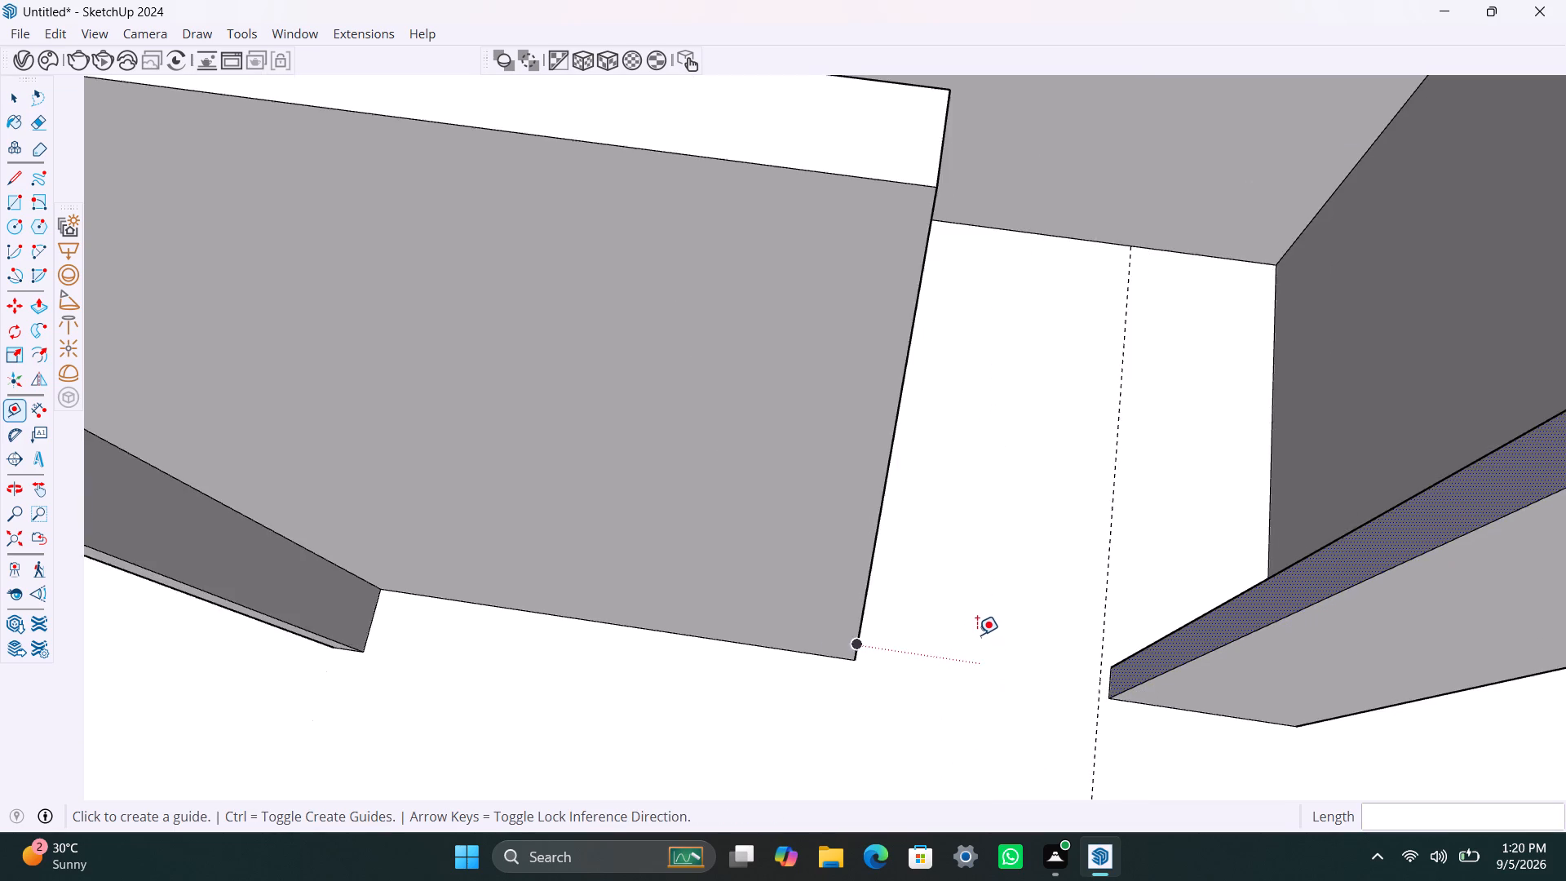
{"action": "scroll", "coordinate": [977, 635], "scroll_direction": "down", "scroll_amount": 4}
{"action": "key", "text": "space"}
{"action": "key", "text": "p"}
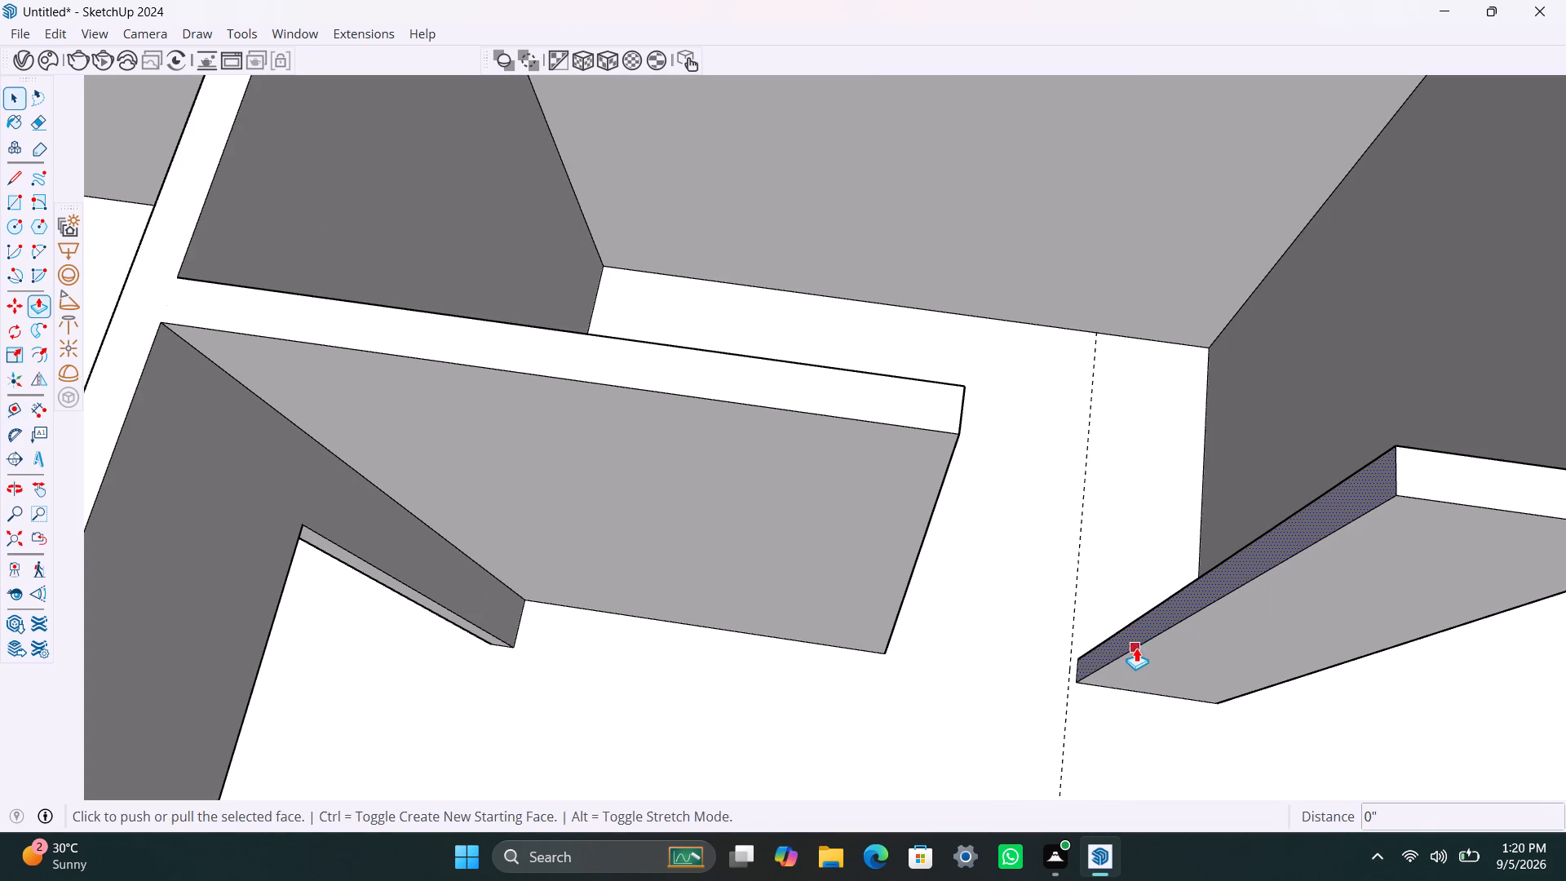
{"action": "left_click", "coordinate": [1135, 643]}
{"action": "left_click", "coordinate": [1083, 545]}
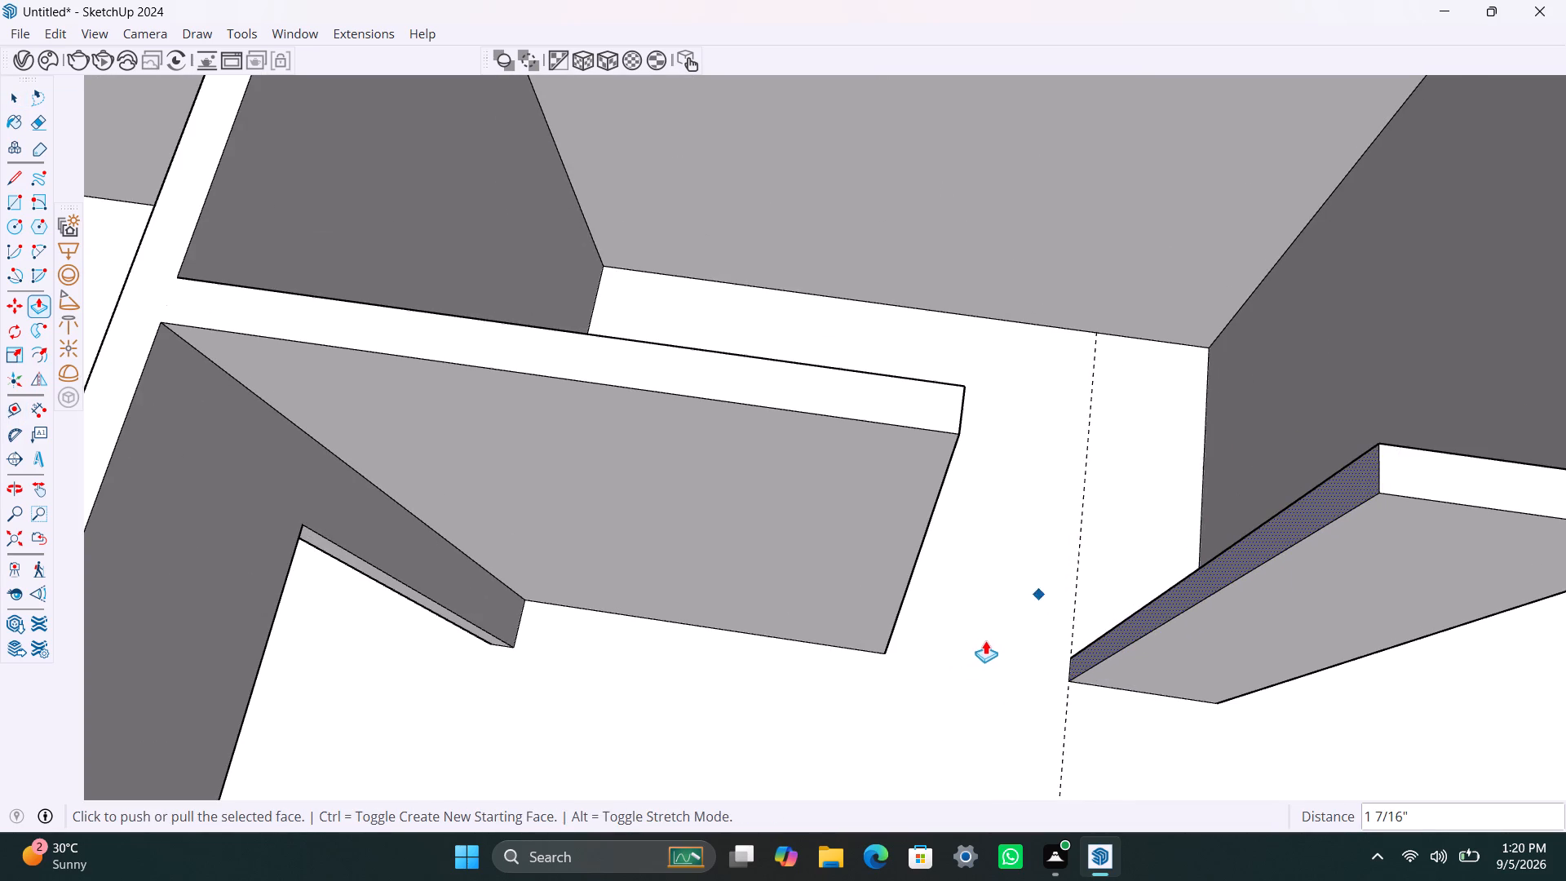
{"action": "scroll", "coordinate": [983, 653], "scroll_direction": "down", "scroll_amount": 5}
{"action": "key", "text": "space"}
Copy the top edge of the short return wall's end face 3' downward.
{"action": "scroll", "coordinate": [1207, 560], "scroll_direction": "up", "scroll_amount": 2}
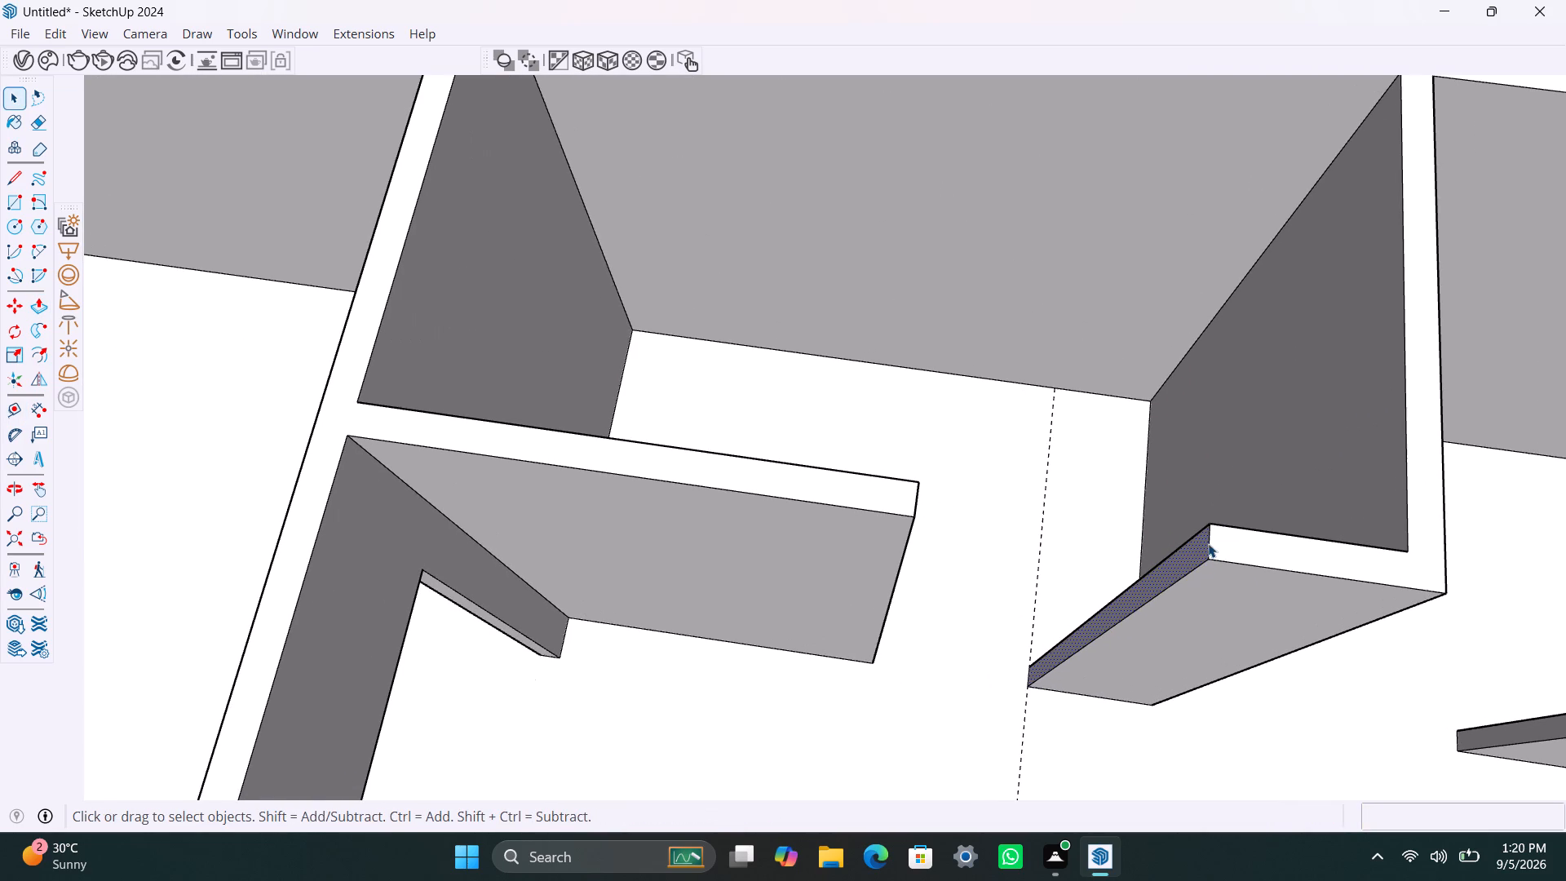
{"action": "left_click", "coordinate": [1208, 543]}
{"action": "scroll", "coordinate": [1205, 565], "scroll_direction": "up", "scroll_amount": 2}
{"action": "key", "text": "m"}
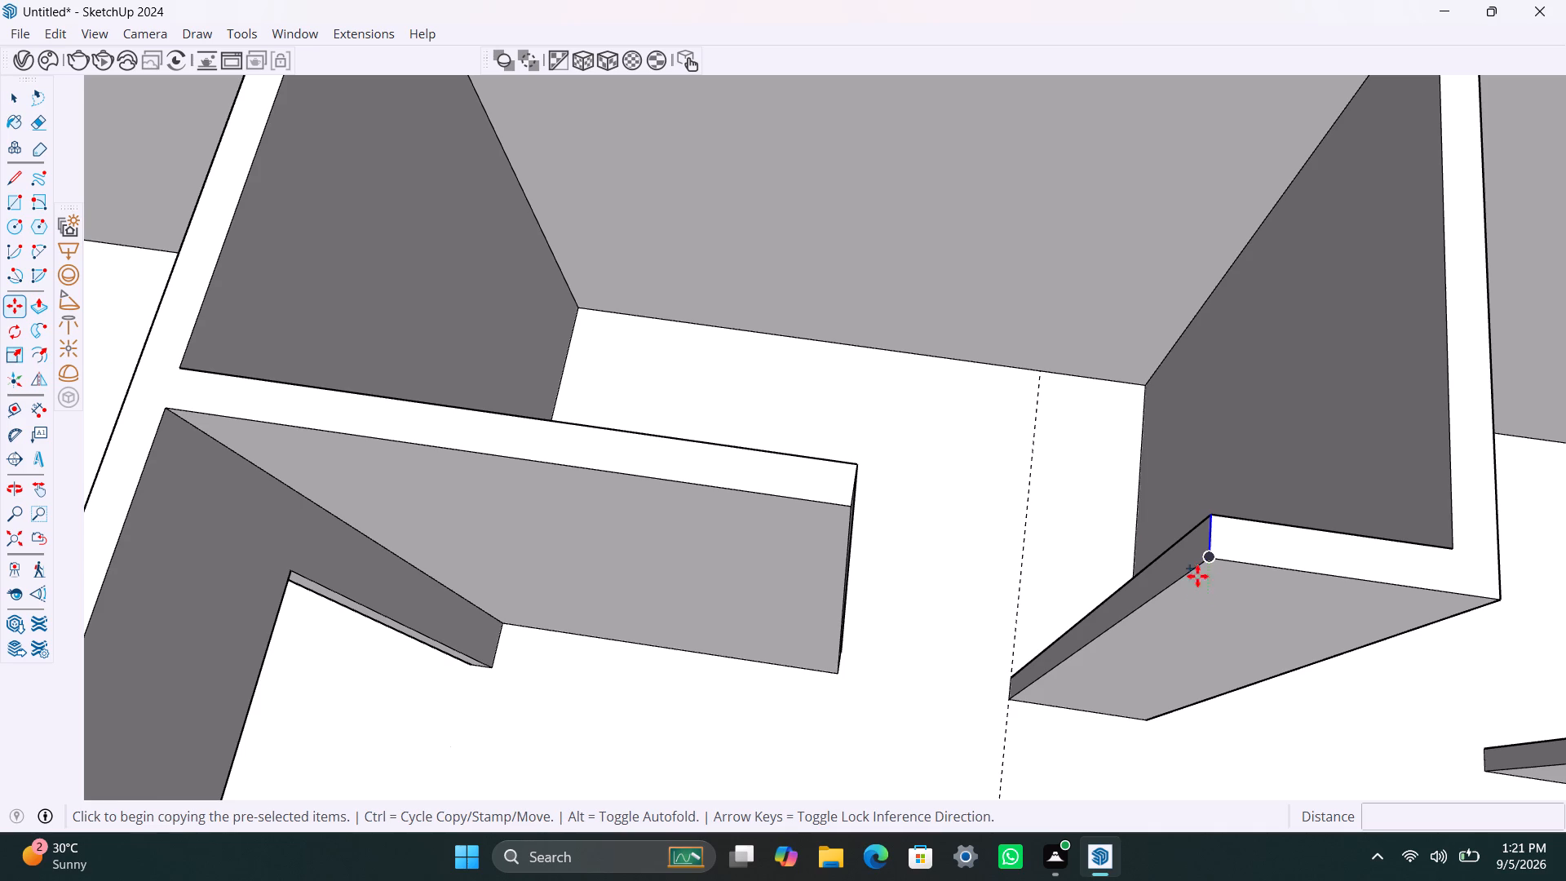
{"action": "left_click", "coordinate": [1212, 563]}
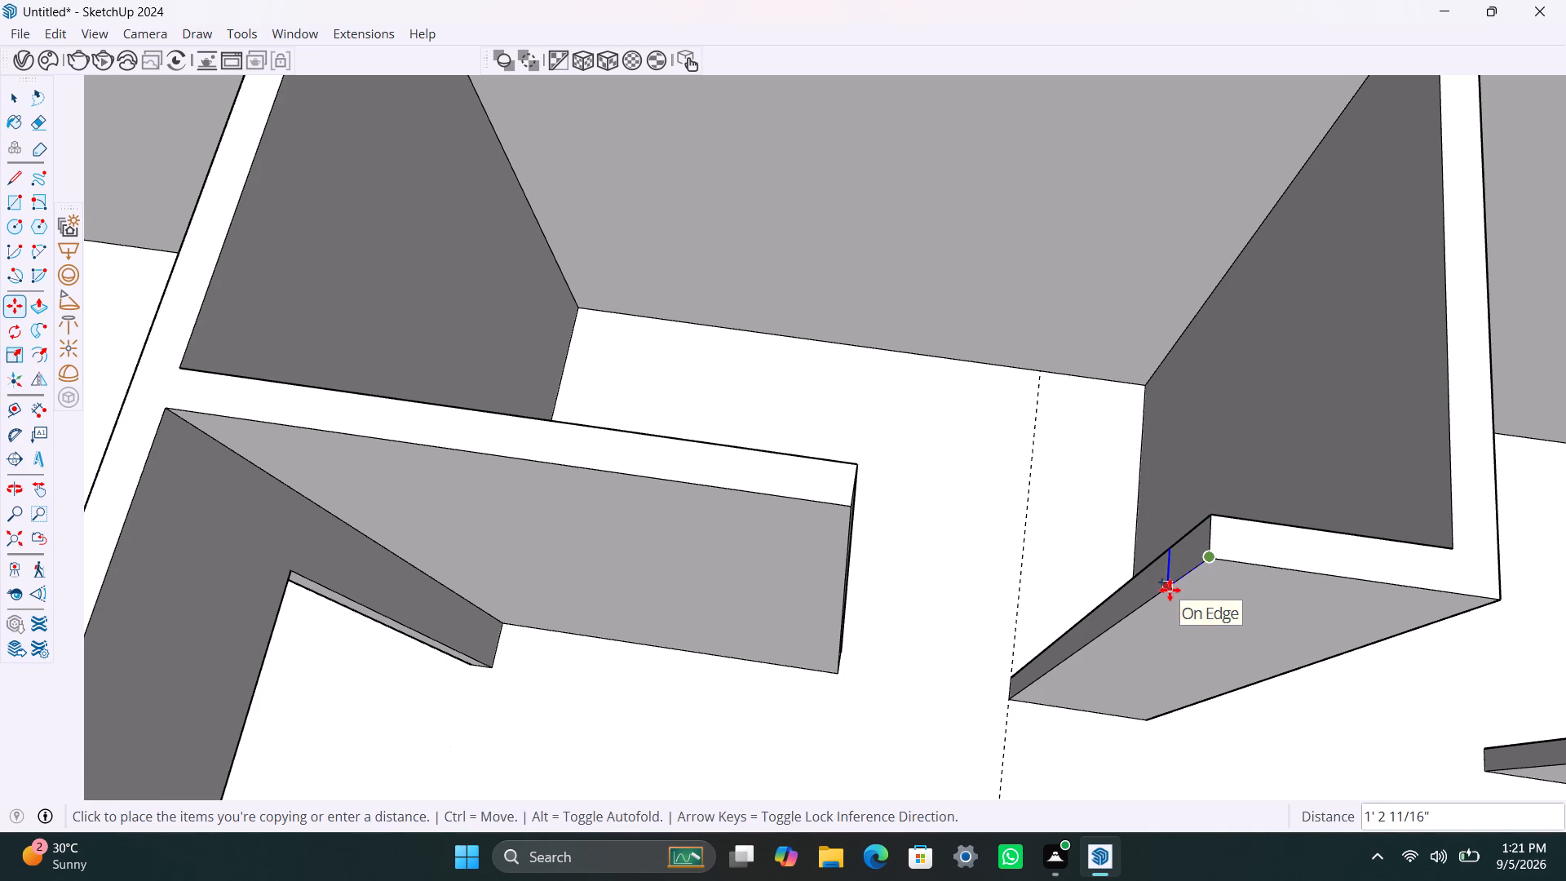
{"action": "type", "text": "3'"}
{"action": "key", "text": "Return"}
{"action": "key", "text": "space"}
Push/Pull the upper 3' part of the end face across the opening to the 6' wall, forming the door header.
{"action": "left_click", "coordinate": [1168, 578]}
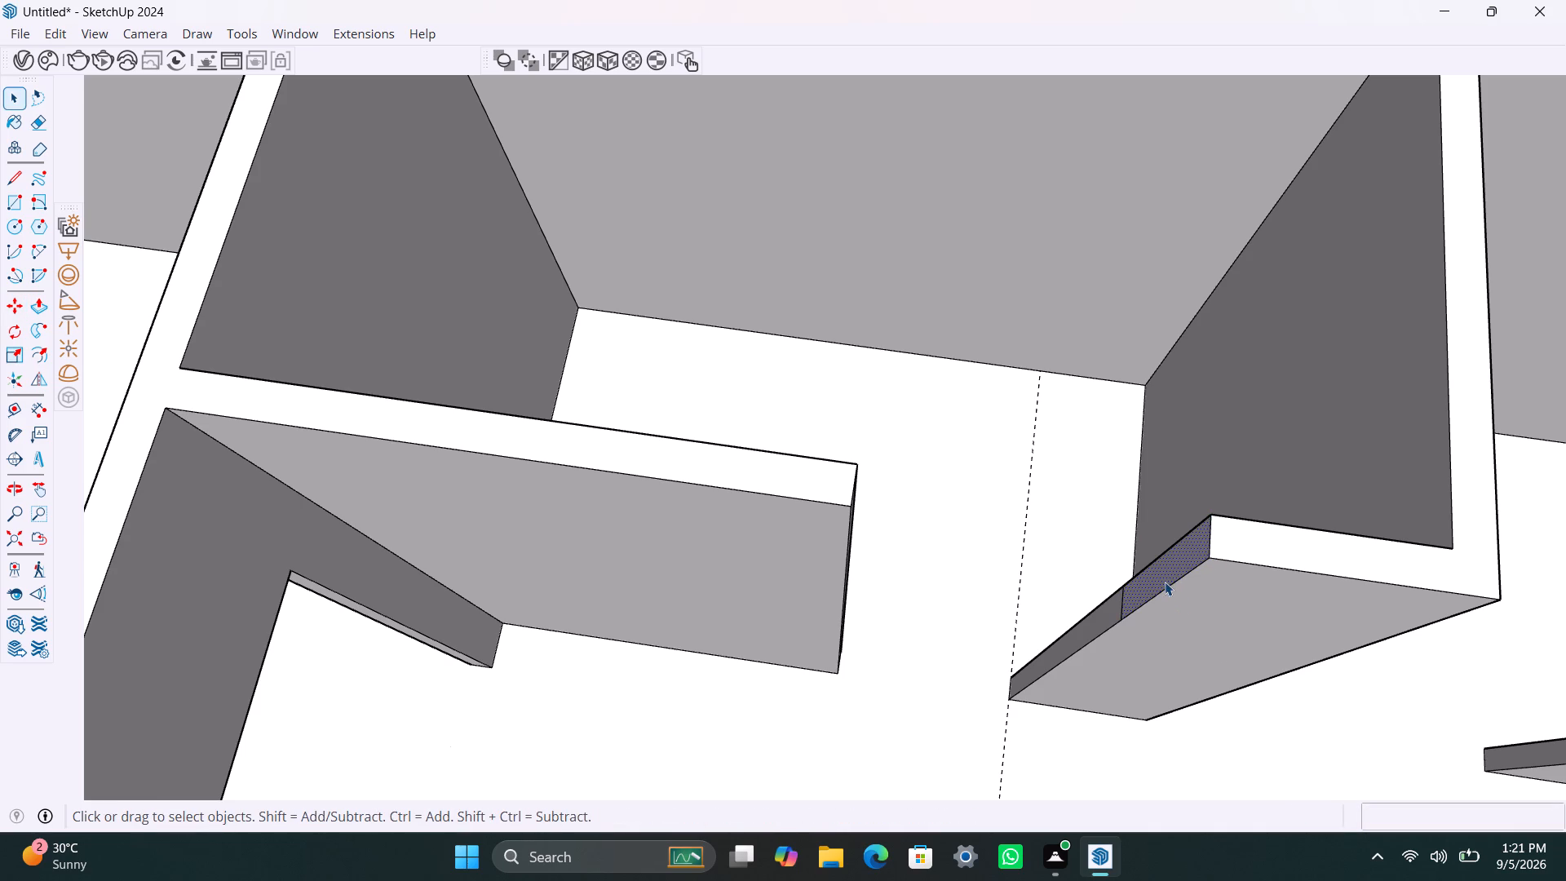
{"action": "key", "text": "p"}
{"action": "left_click", "coordinate": [1165, 582]}
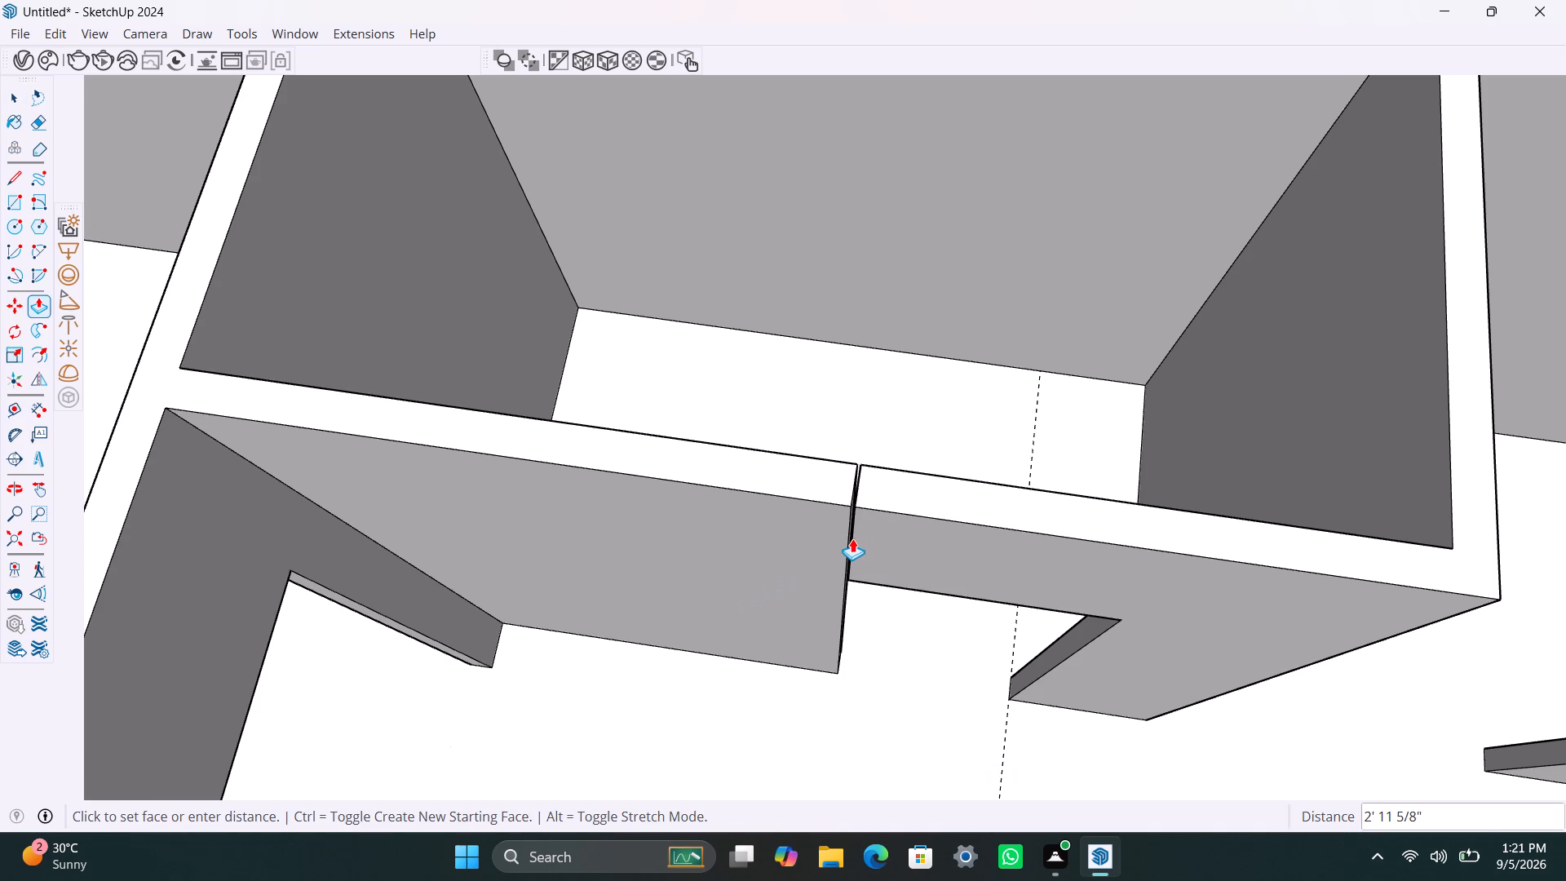
{"action": "left_click", "coordinate": [847, 546]}
Copy the vertical outer corner edge beside the new door opening 4.5" along the adjoining partition's outer face.
{"action": "scroll", "coordinate": [781, 635], "scroll_direction": "down", "scroll_amount": 7}
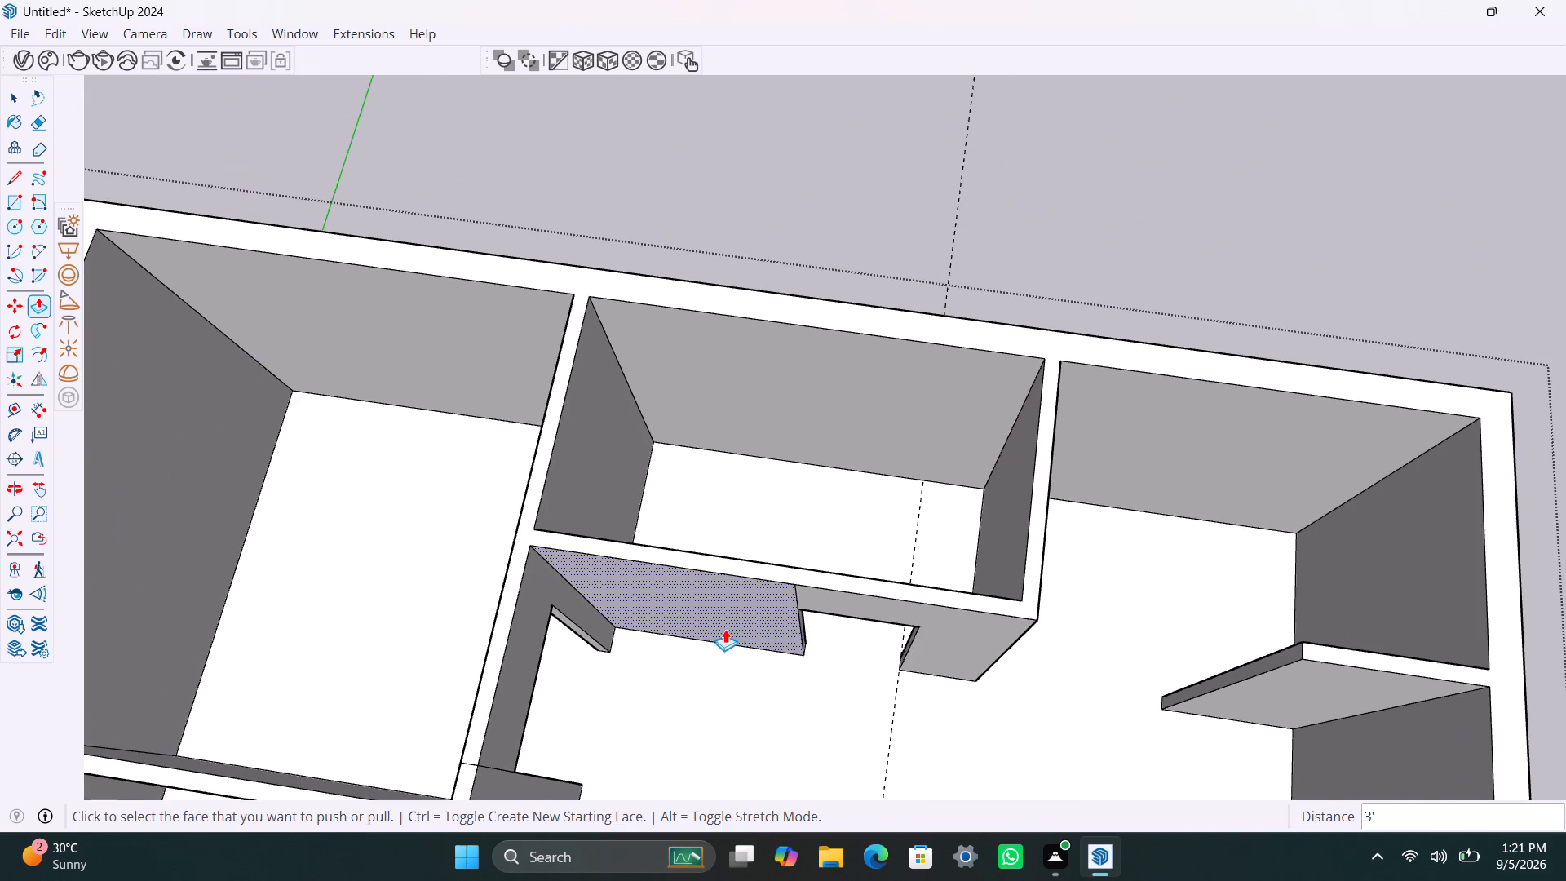
{"action": "middle_click_drag", "start_coordinate": [726, 624], "coordinate": [670, 564]}
{"action": "scroll", "coordinate": [987, 624], "scroll_direction": "down", "scroll_amount": 3}
{"action": "middle_click_drag", "start_coordinate": [995, 676], "coordinate": [893, 616]}
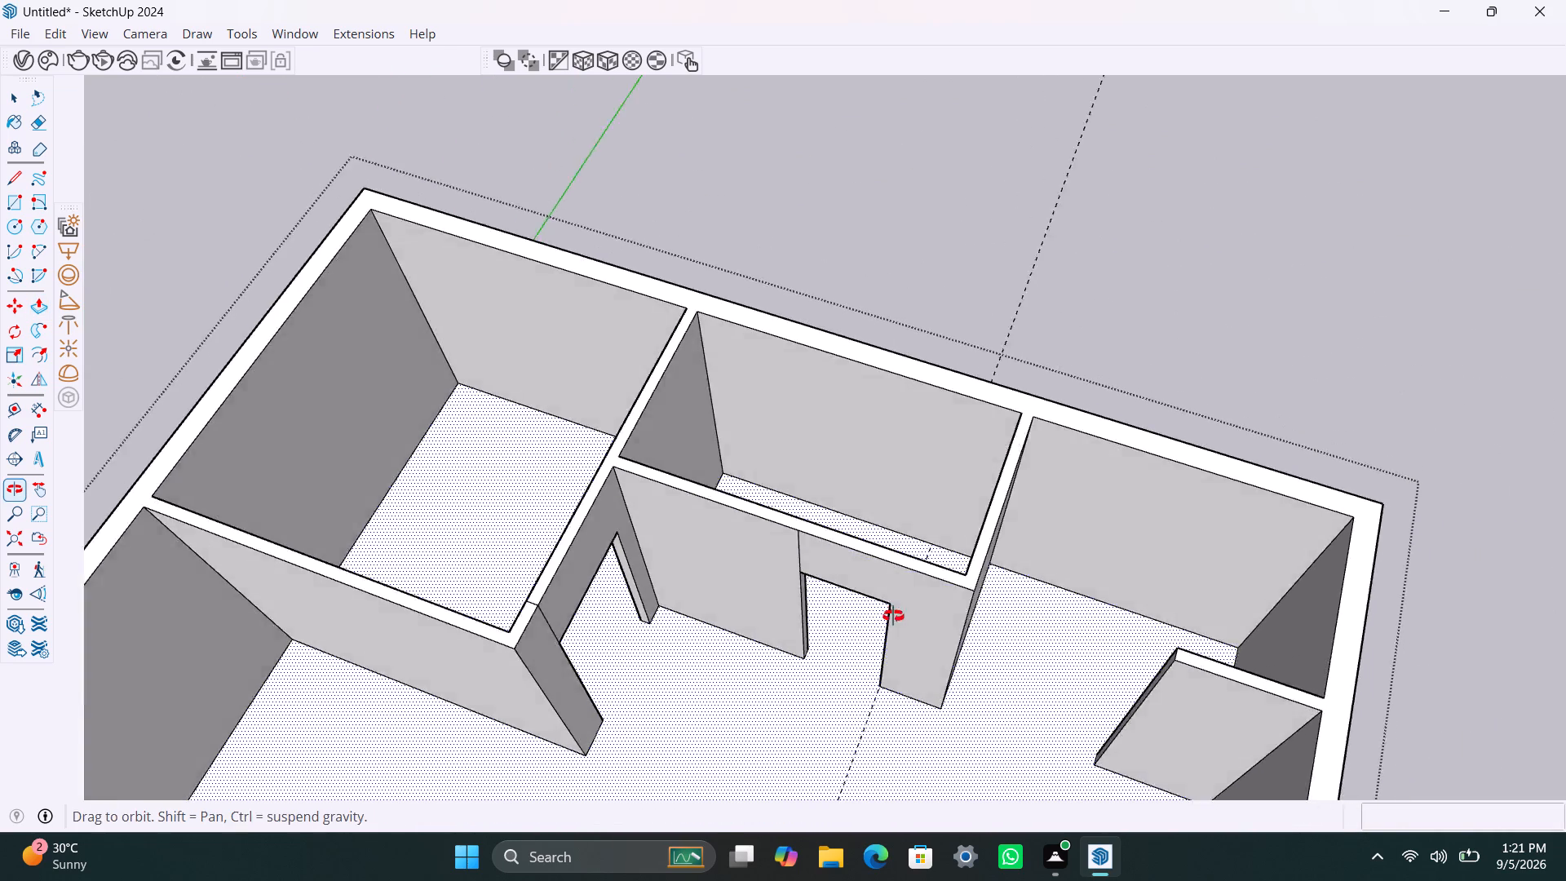
{"action": "middle_click_drag", "start_coordinate": [893, 616], "coordinate": [821, 593]}
{"action": "key", "text": "space"}
{"action": "left_click", "coordinate": [887, 633]}
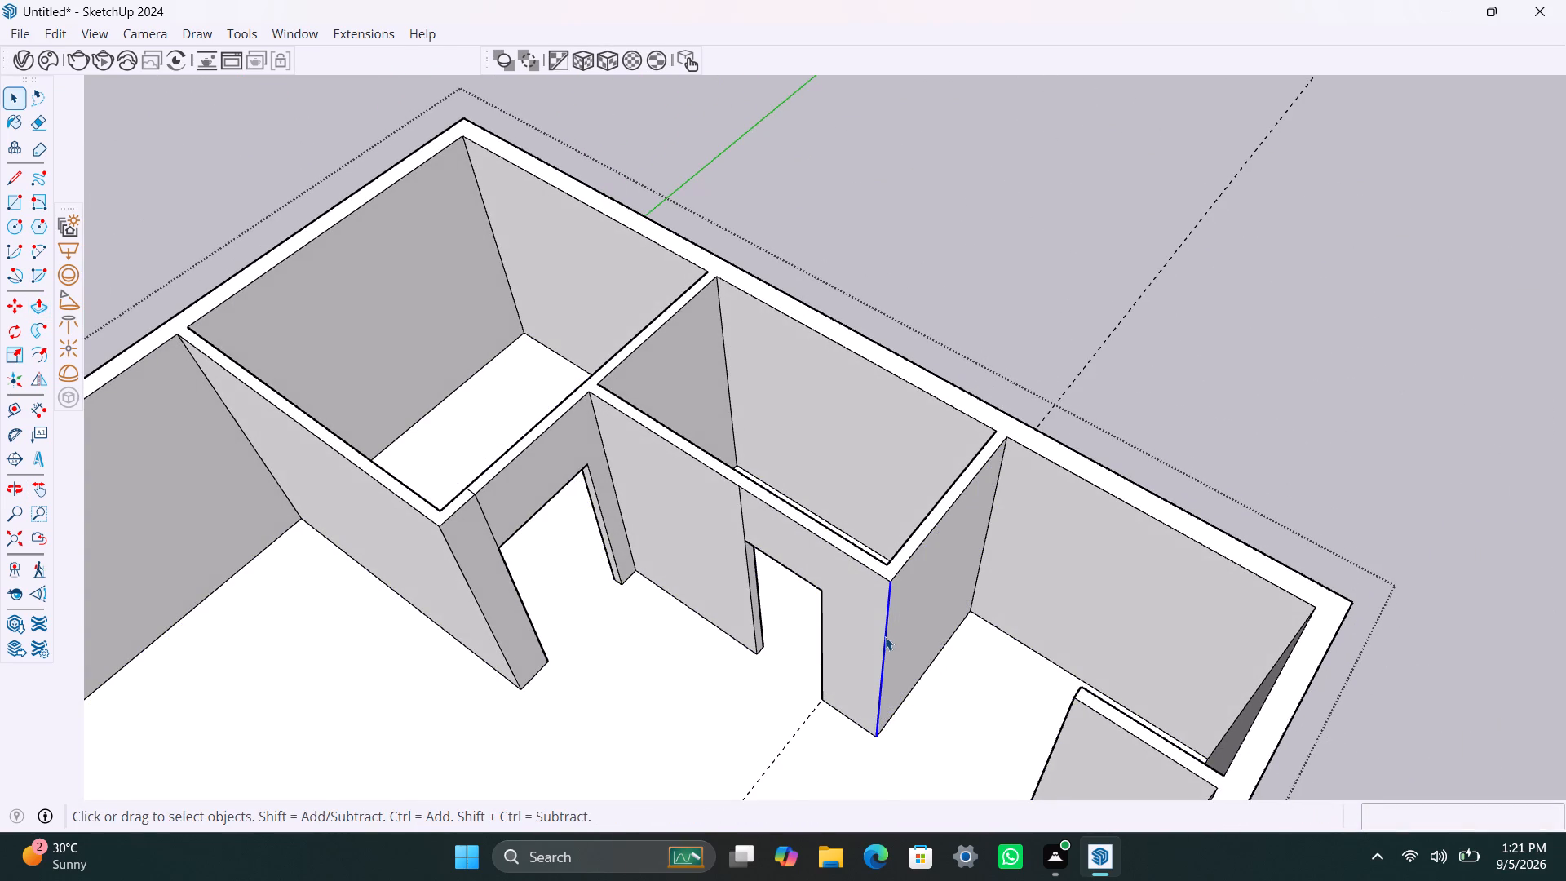
{"action": "key", "text": "m"}
{"action": "left_click", "coordinate": [893, 585]}
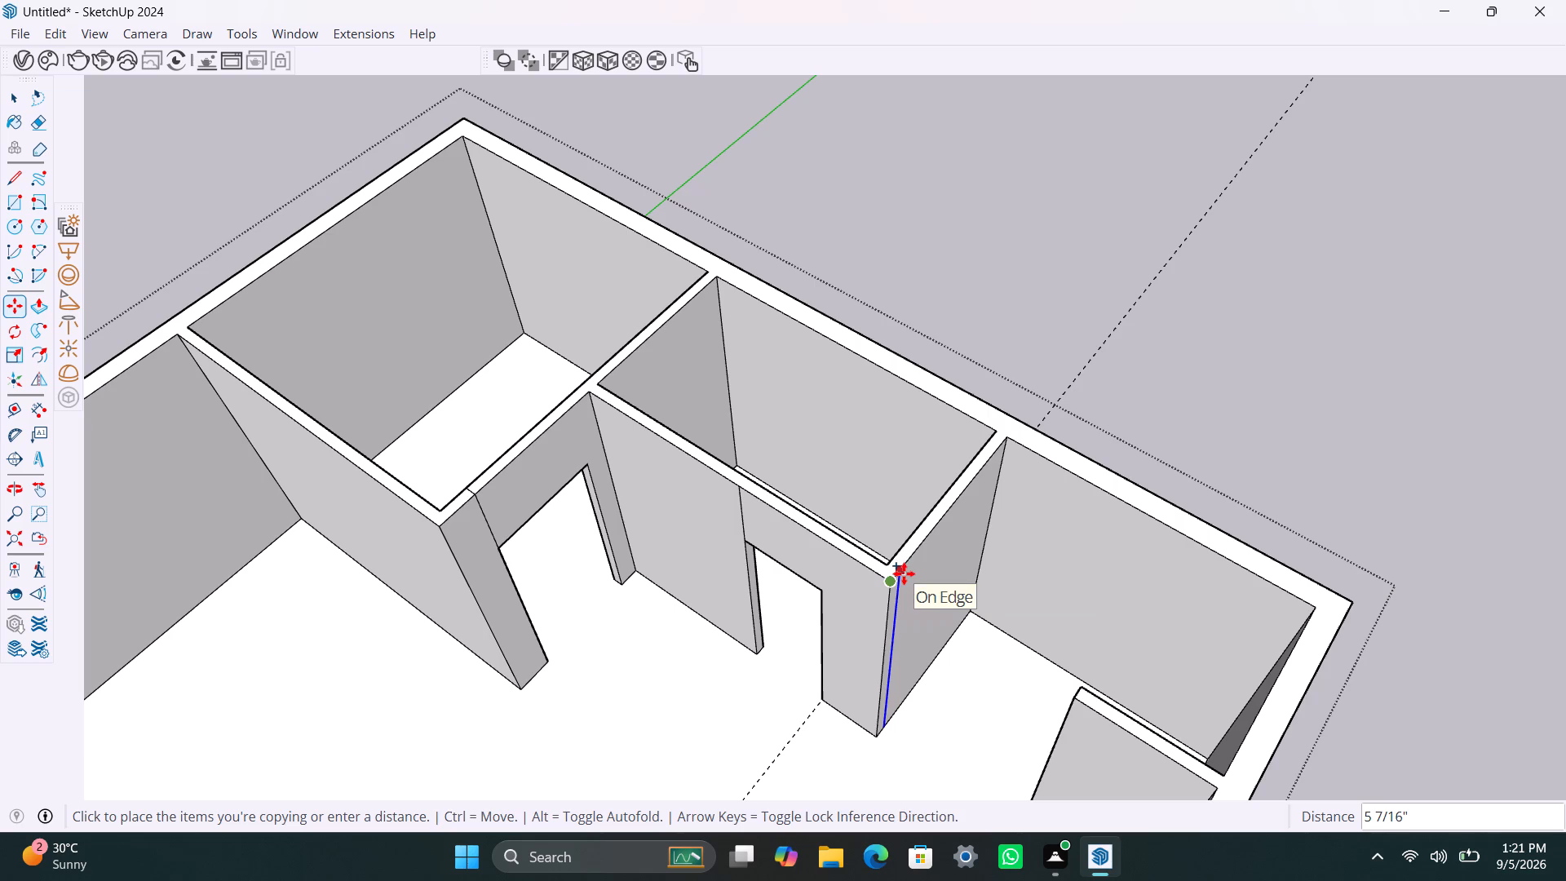
{"action": "type", "text": "4.5\""}
{"action": "key", "text": "Return"}
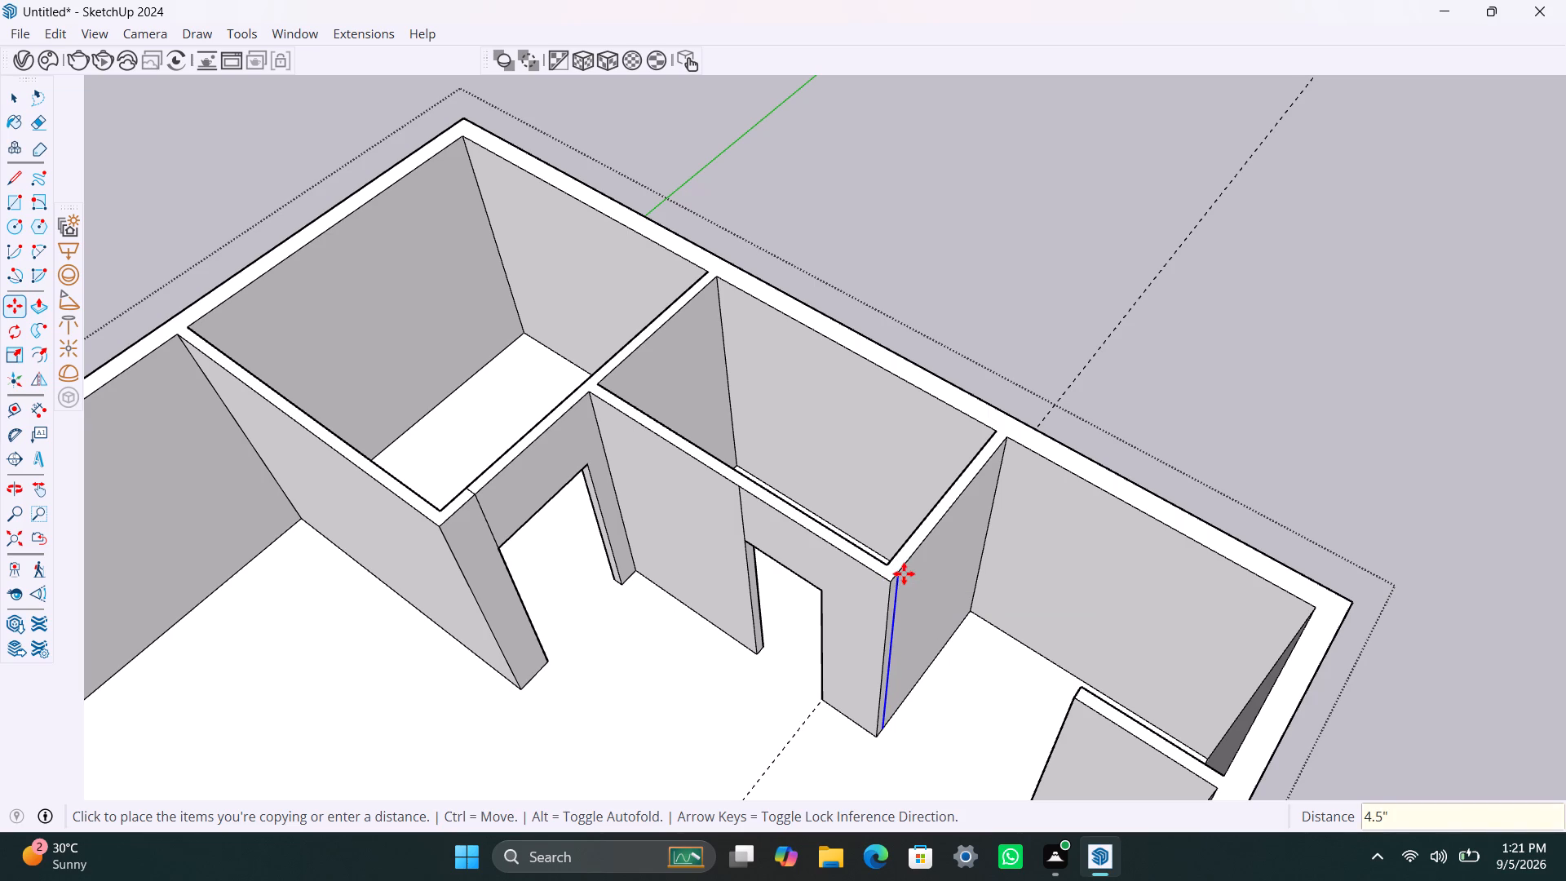
Push/Pull the 4.5" strip on the partition's outer face out 1', extending the wall with the door opening past the corner.
{"action": "key", "text": "space"}
{"action": "scroll", "coordinate": [891, 600], "scroll_direction": "up", "scroll_amount": 2}
{"action": "left_click", "coordinate": [891, 597]}
{"action": "left_click", "coordinate": [893, 598]}
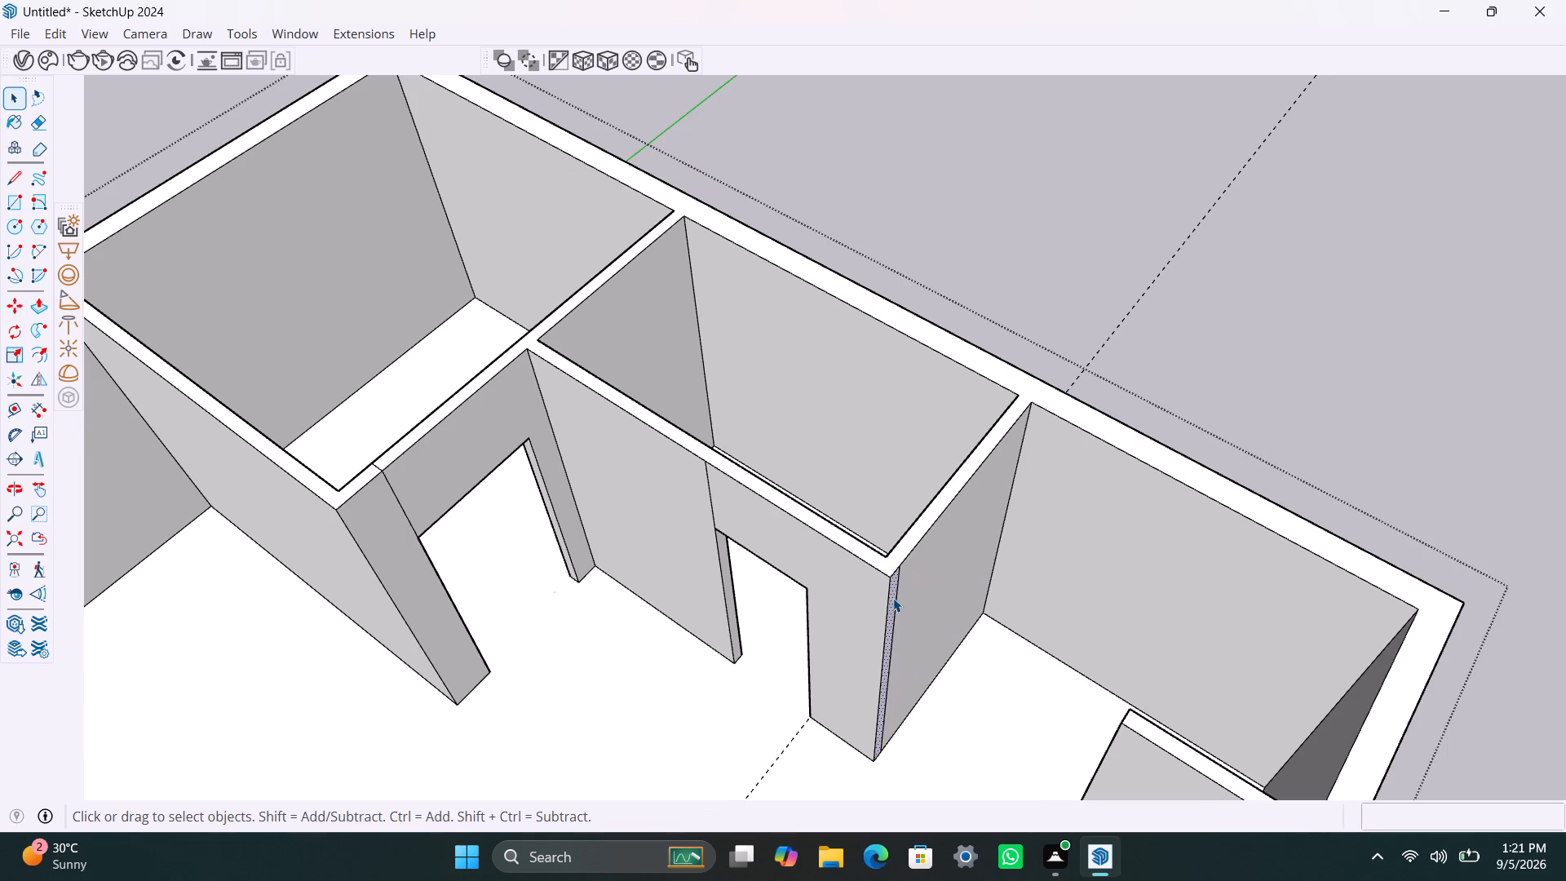
{"action": "key", "text": "p"}
{"action": "left_click", "coordinate": [892, 599]}
{"action": "type", "text": "1'"}
{"action": "key", "text": "Return"}
{"action": "scroll", "coordinate": [909, 718], "scroll_direction": "down", "scroll_amount": 3}
{"action": "middle_click_drag", "start_coordinate": [874, 713], "coordinate": [885, 724]}
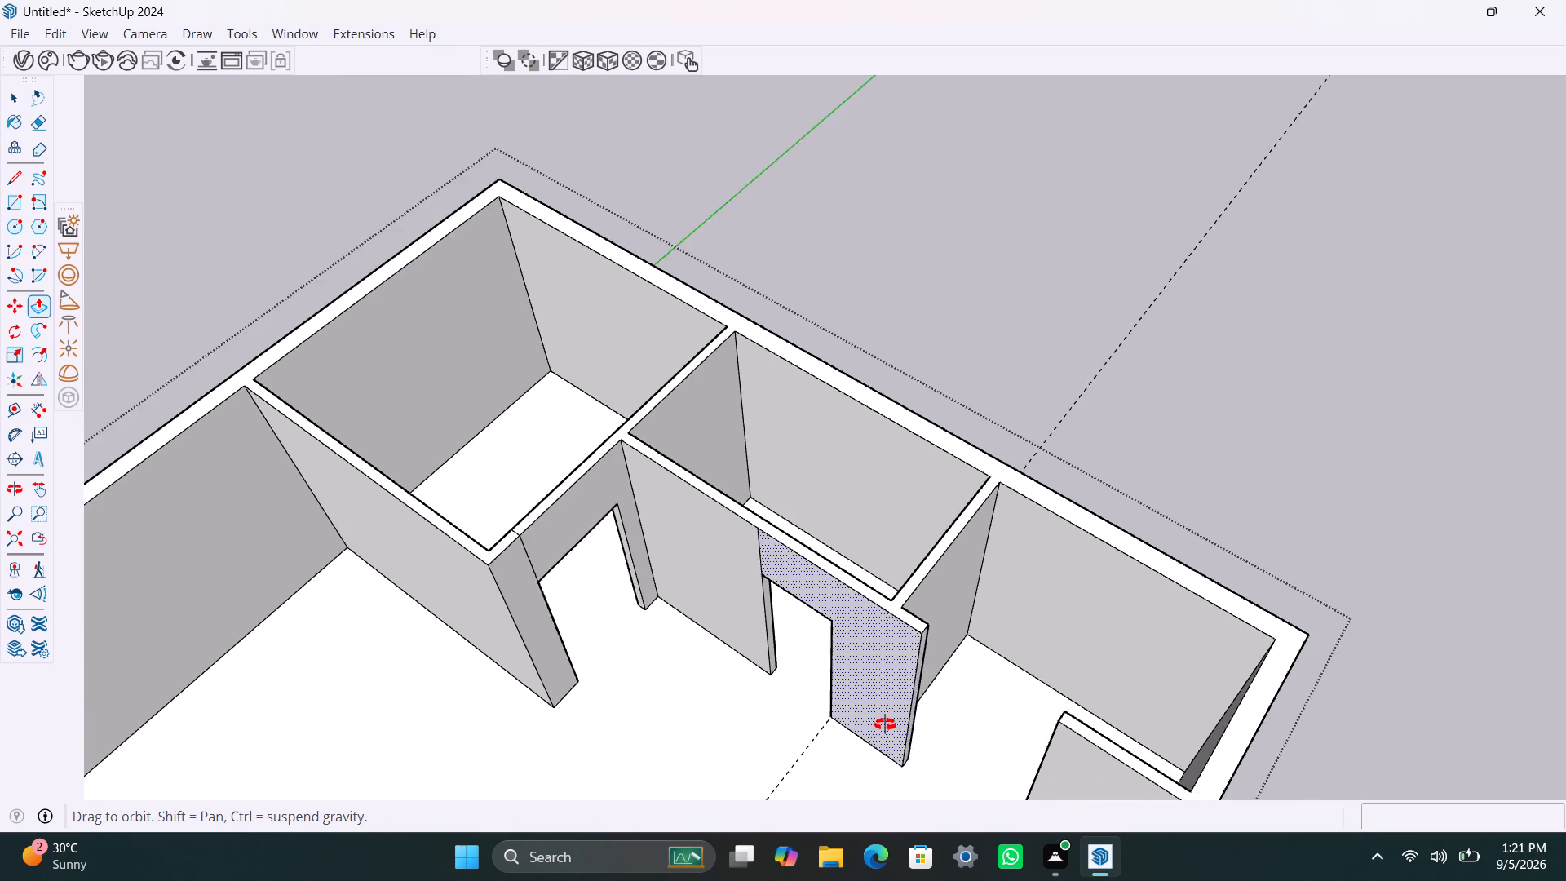
{"action": "middle_click_drag", "start_coordinate": [885, 724], "coordinate": [1054, 742]}
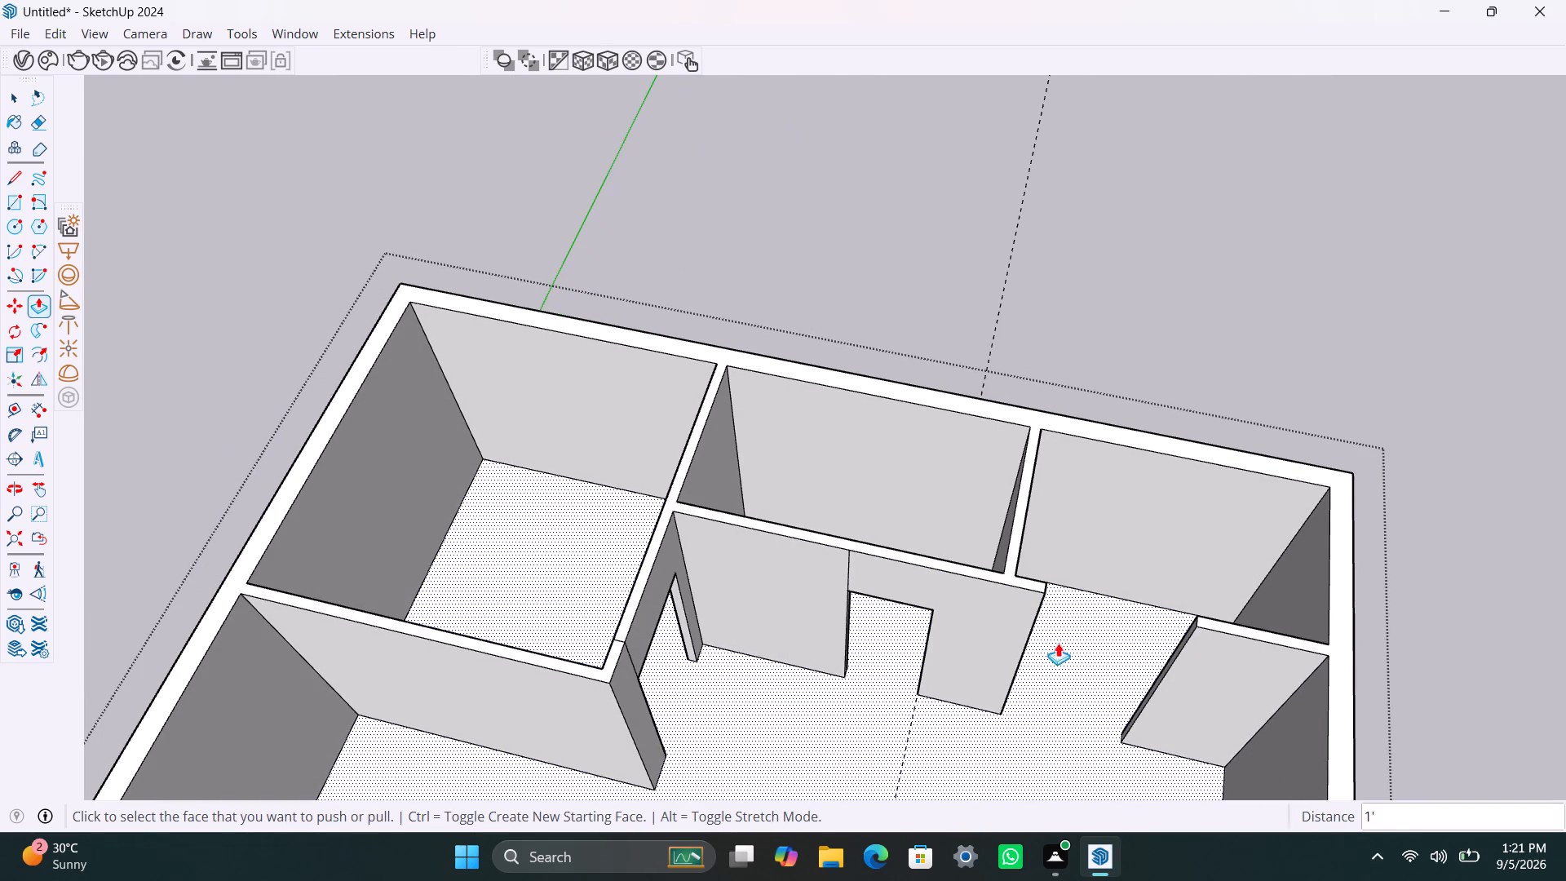
Place a guide 3' from the end edge of the facing stub wall, across the remaining gap towards the new wall extension.
{"action": "key", "text": "space"}
{"action": "key", "text": "t"}
{"action": "scroll", "coordinate": [1055, 653], "scroll_direction": "up", "scroll_amount": 1}
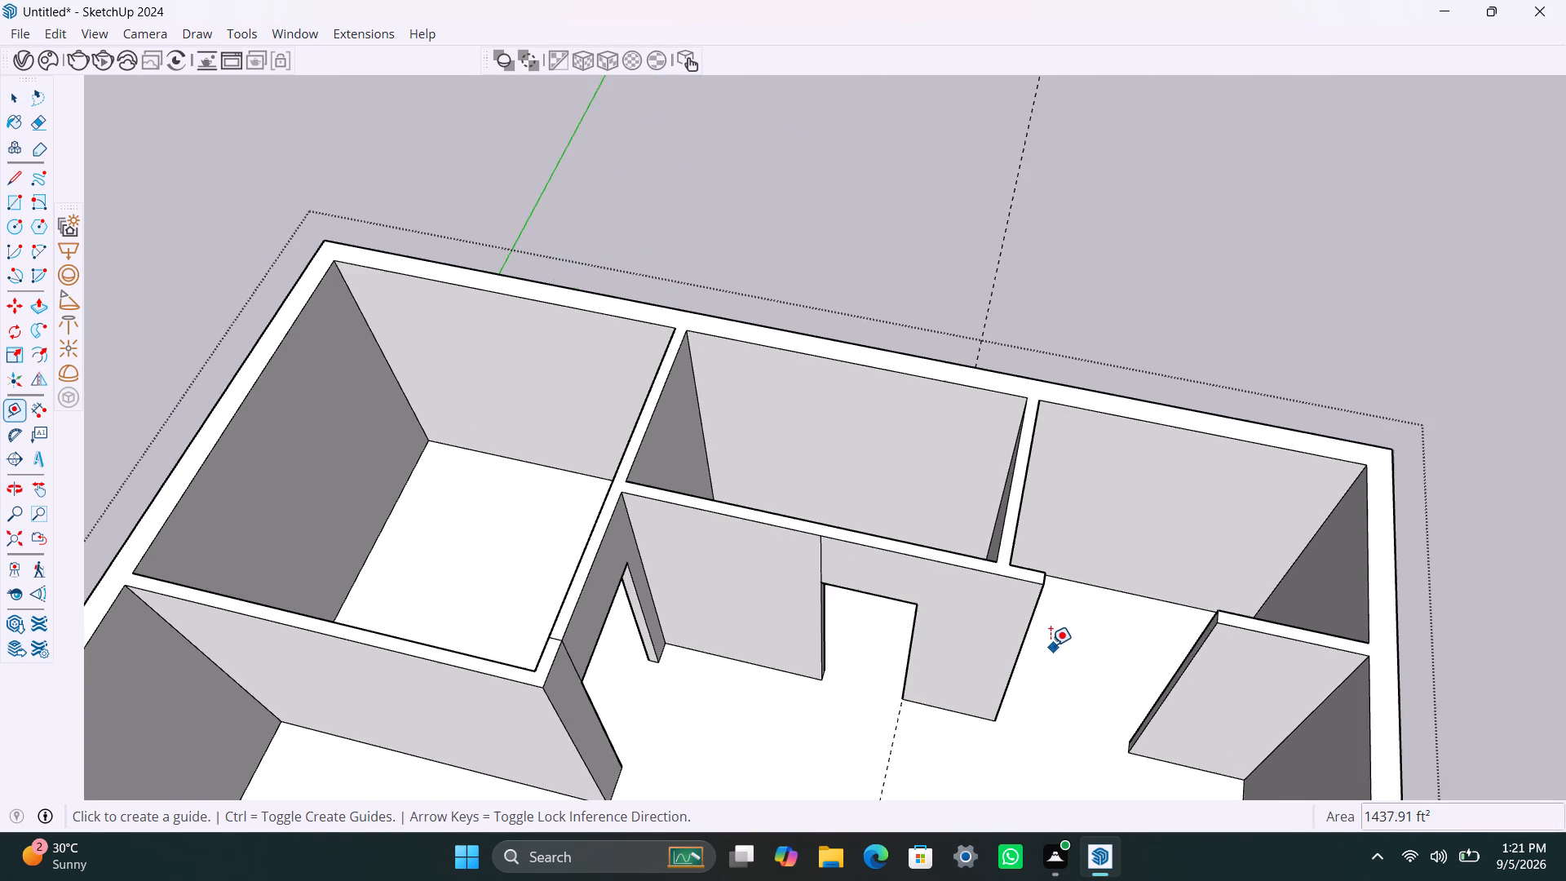
{"action": "middle_click_drag", "start_coordinate": [1051, 645], "coordinate": [1010, 750]}
{"action": "scroll", "coordinate": [999, 640], "scroll_direction": "up", "scroll_amount": 1}
{"action": "middle_click_drag", "start_coordinate": [1011, 692], "coordinate": [950, 645]}
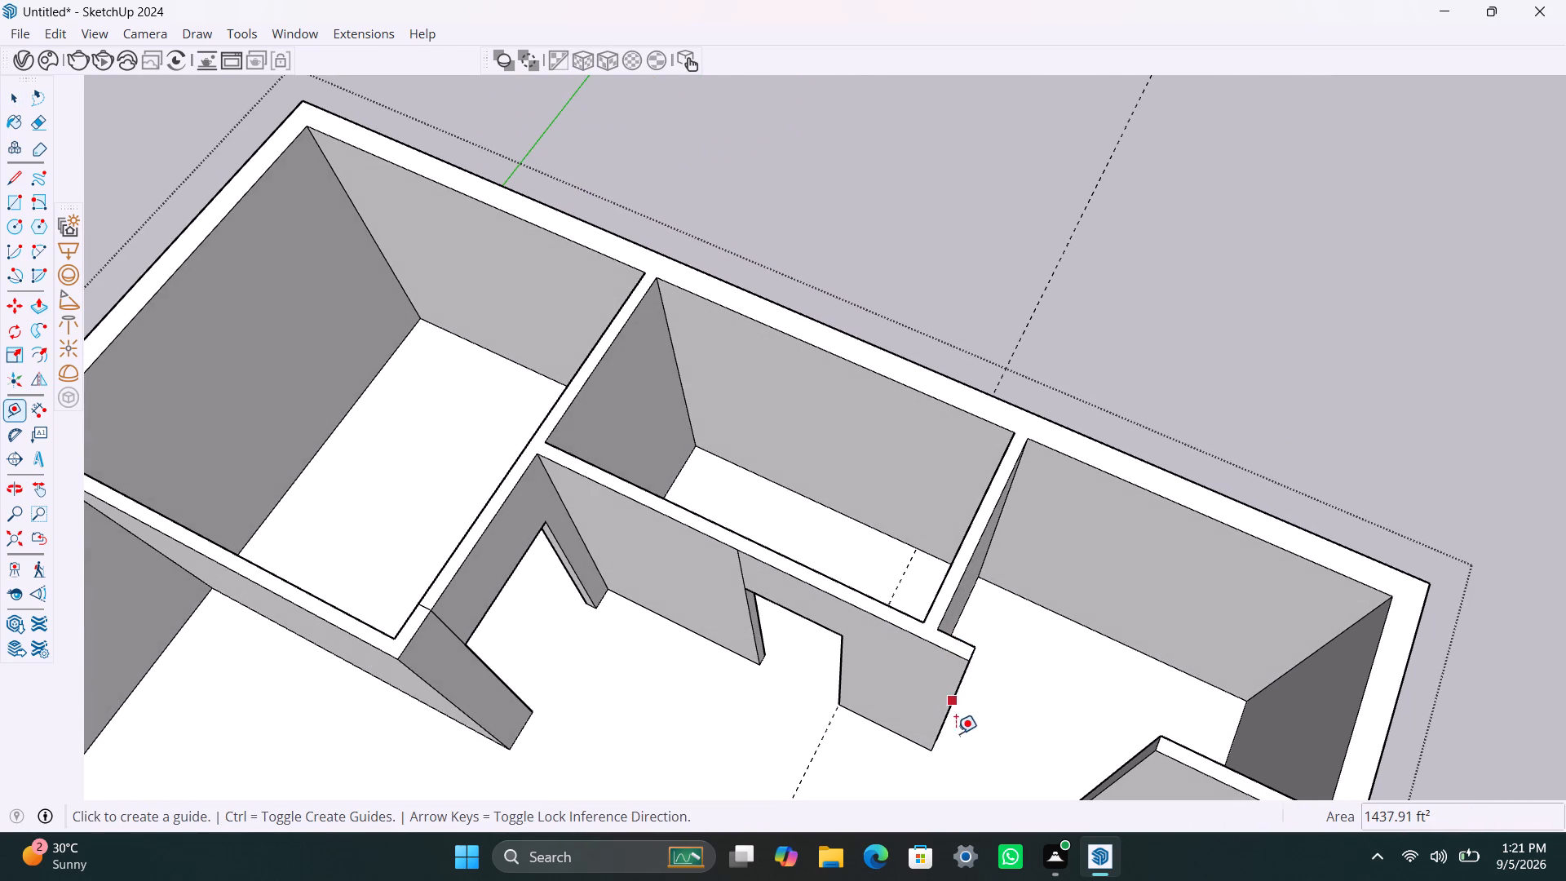
{"action": "scroll", "coordinate": [947, 748], "scroll_direction": "up", "scroll_amount": 2}
{"action": "scroll", "coordinate": [951, 759], "scroll_direction": "down", "scroll_amount": 5}
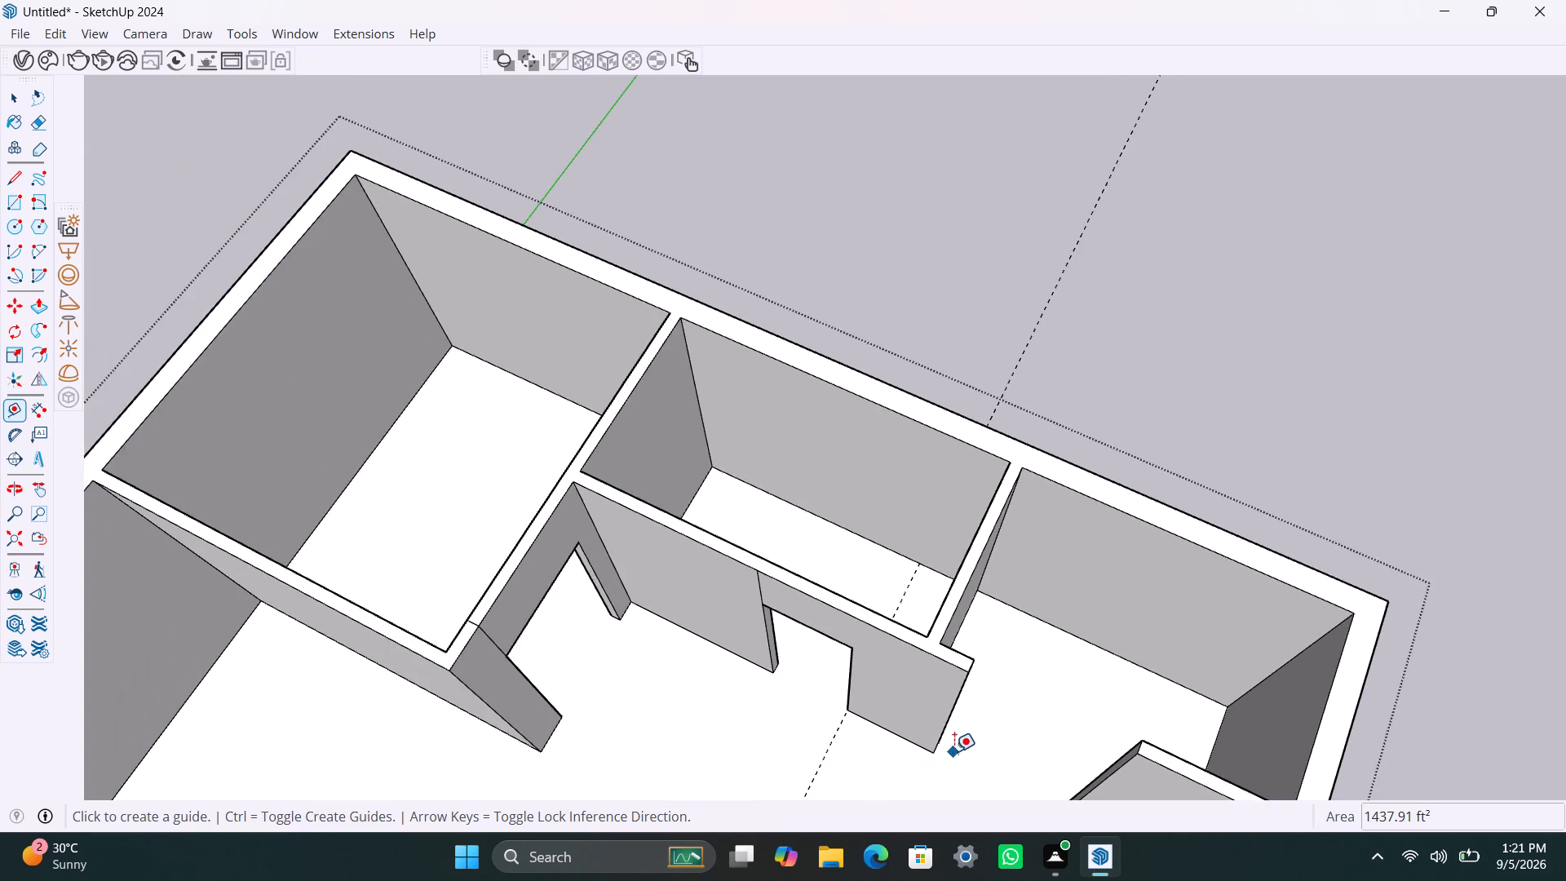
{"action": "scroll", "coordinate": [954, 751], "scroll_direction": "down", "scroll_amount": 1}
{"action": "middle_click_drag", "start_coordinate": [998, 764], "coordinate": [1162, 753]}
{"action": "scroll", "coordinate": [1132, 697], "scroll_direction": "up", "scroll_amount": 8}
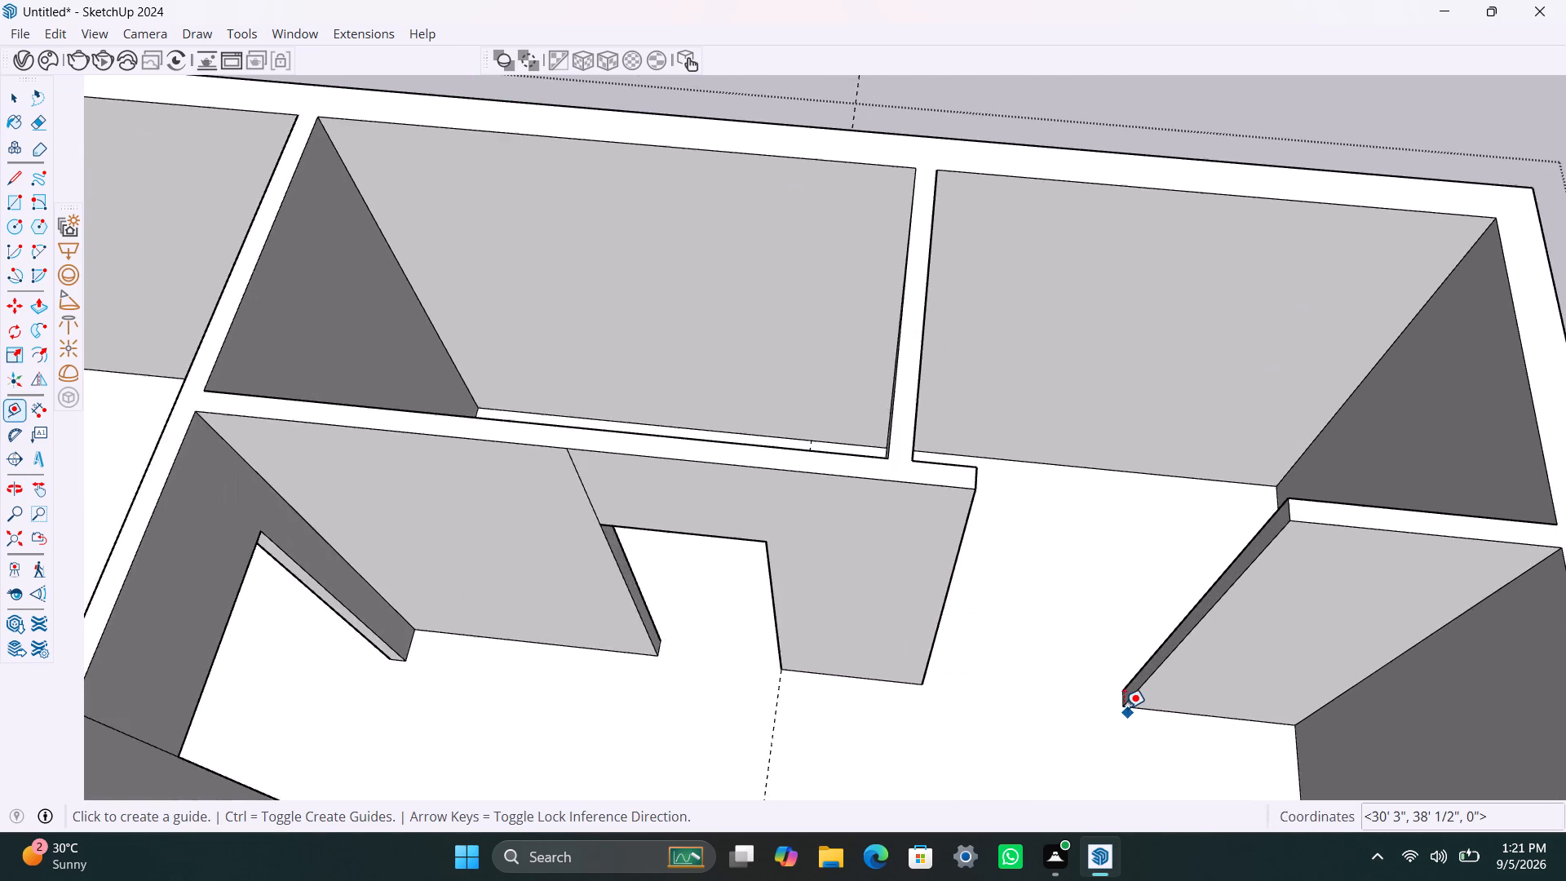
{"action": "scroll", "coordinate": [1124, 708], "scroll_direction": "up", "scroll_amount": 3}
{"action": "left_click", "coordinate": [1123, 697]}
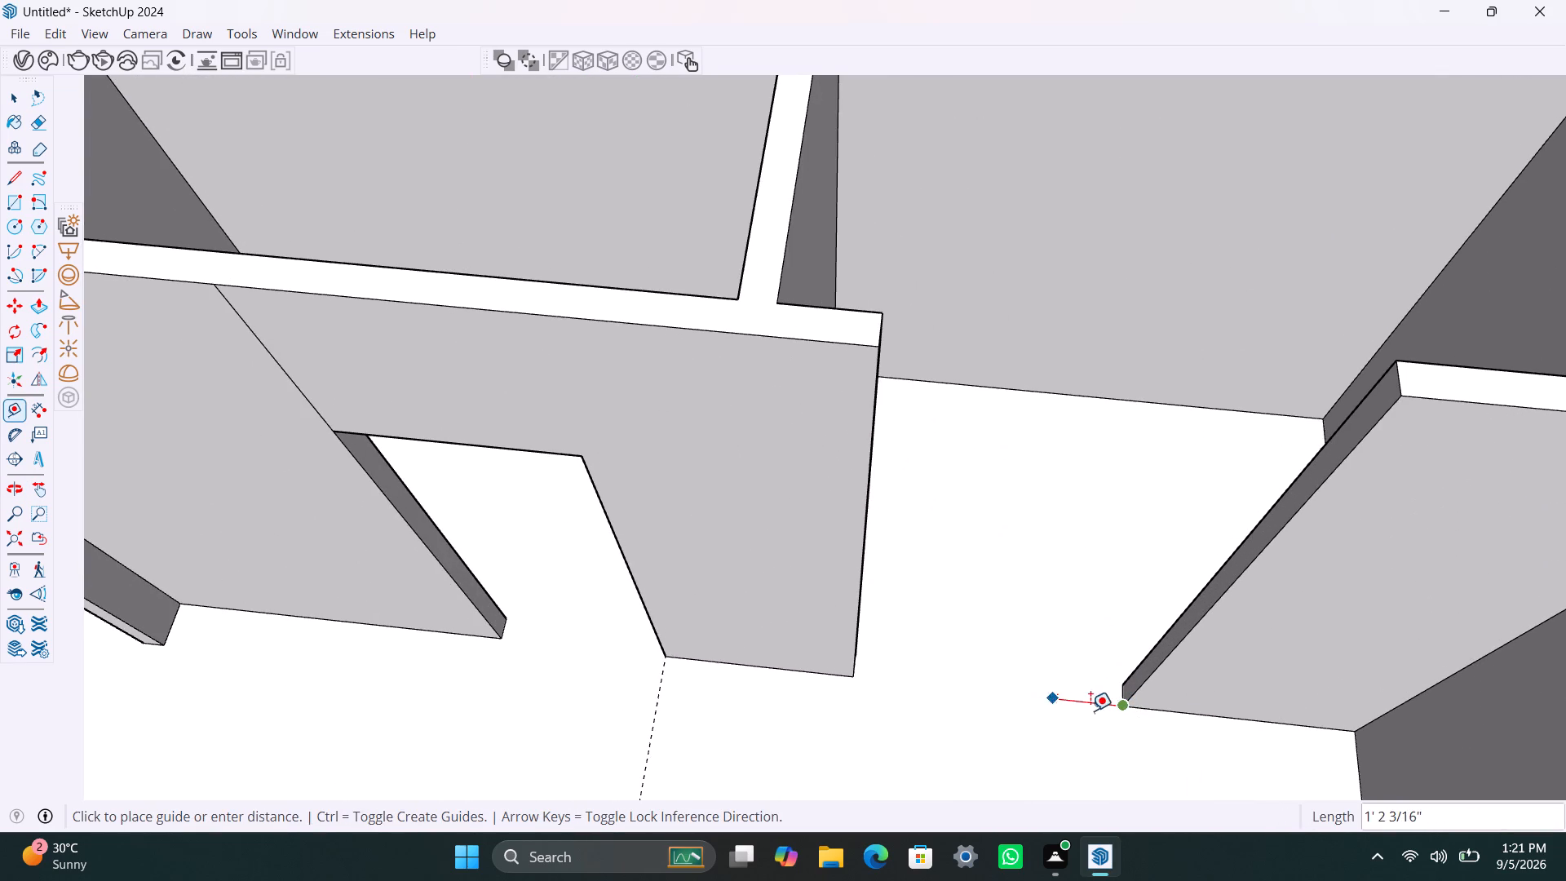
{"action": "key", "text": "Escape"}
{"action": "key", "text": "t"}
{"action": "scroll", "coordinate": [1117, 695], "scroll_direction": "up", "scroll_amount": 7}
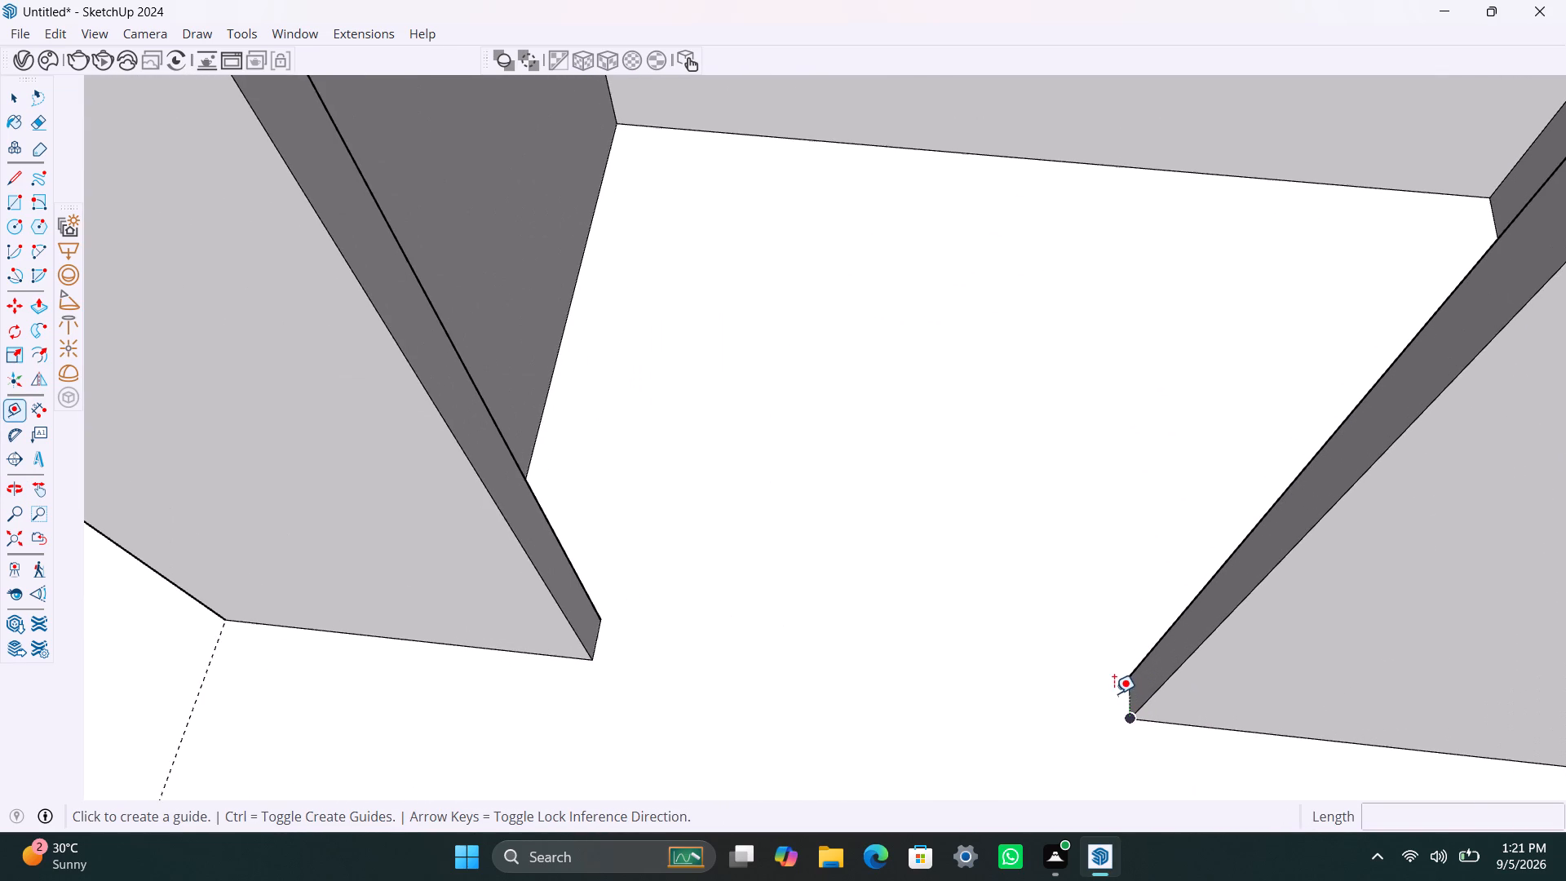
{"action": "left_click", "coordinate": [1126, 697]}
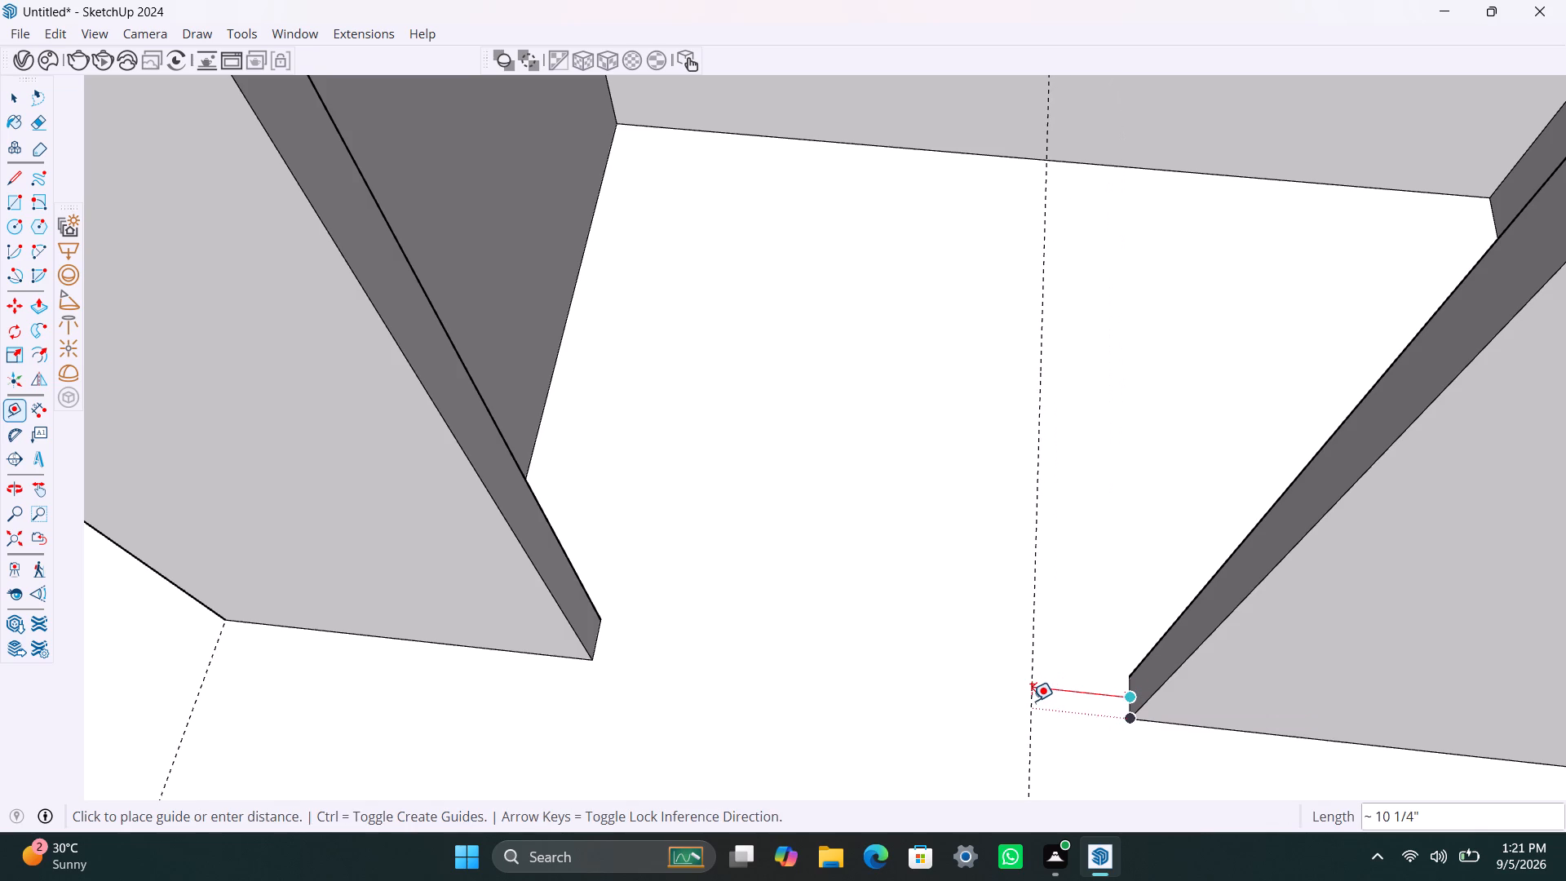
{"action": "type", "text": "3'"}
{"action": "key", "text": "Return"}
{"action": "key", "text": "space"}
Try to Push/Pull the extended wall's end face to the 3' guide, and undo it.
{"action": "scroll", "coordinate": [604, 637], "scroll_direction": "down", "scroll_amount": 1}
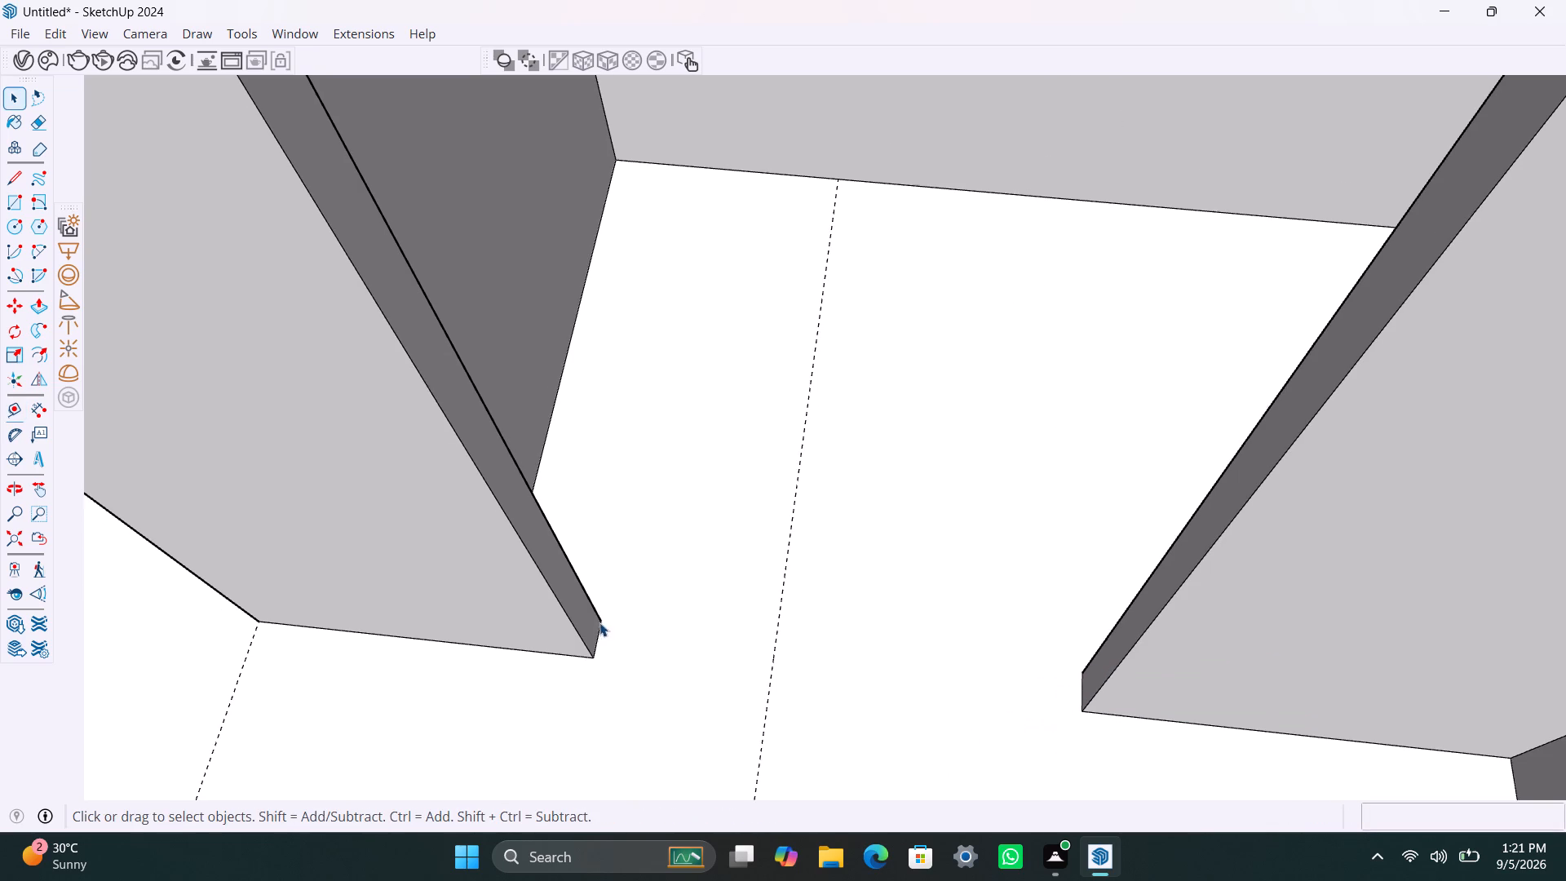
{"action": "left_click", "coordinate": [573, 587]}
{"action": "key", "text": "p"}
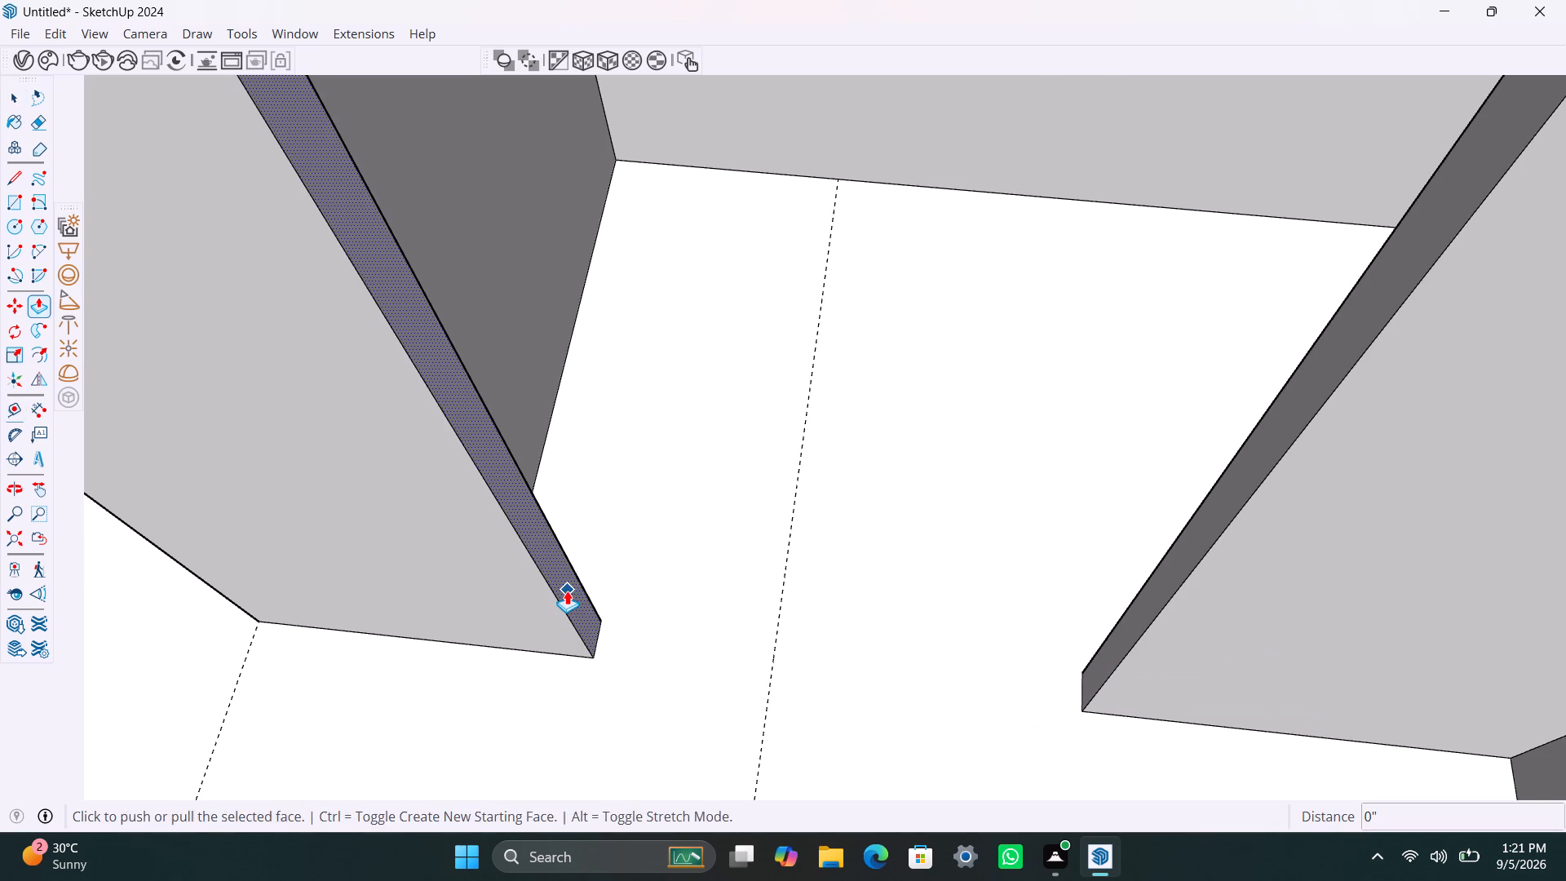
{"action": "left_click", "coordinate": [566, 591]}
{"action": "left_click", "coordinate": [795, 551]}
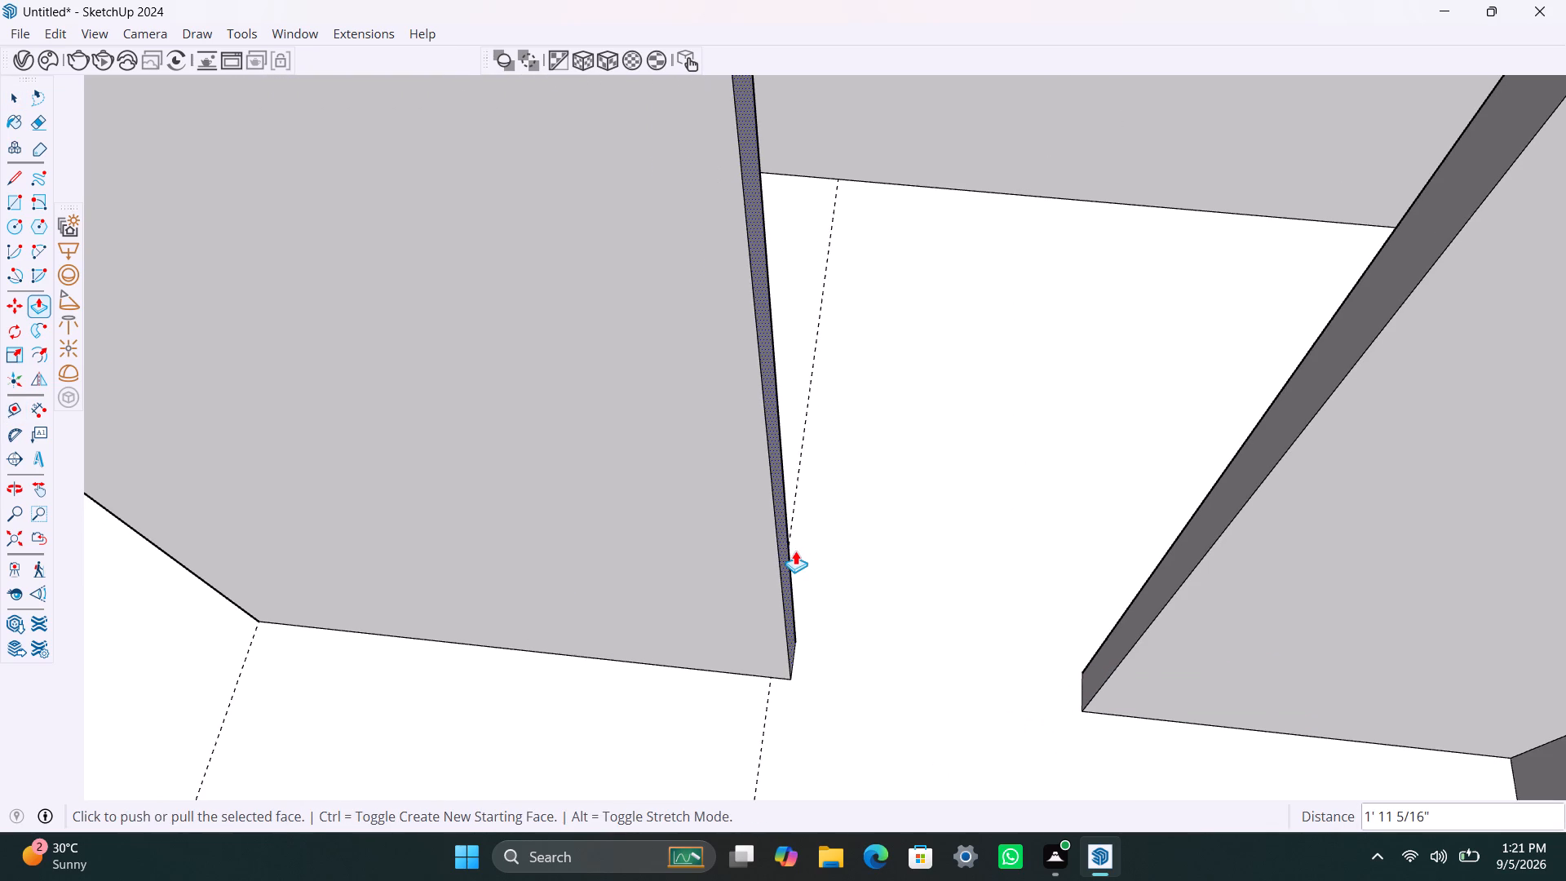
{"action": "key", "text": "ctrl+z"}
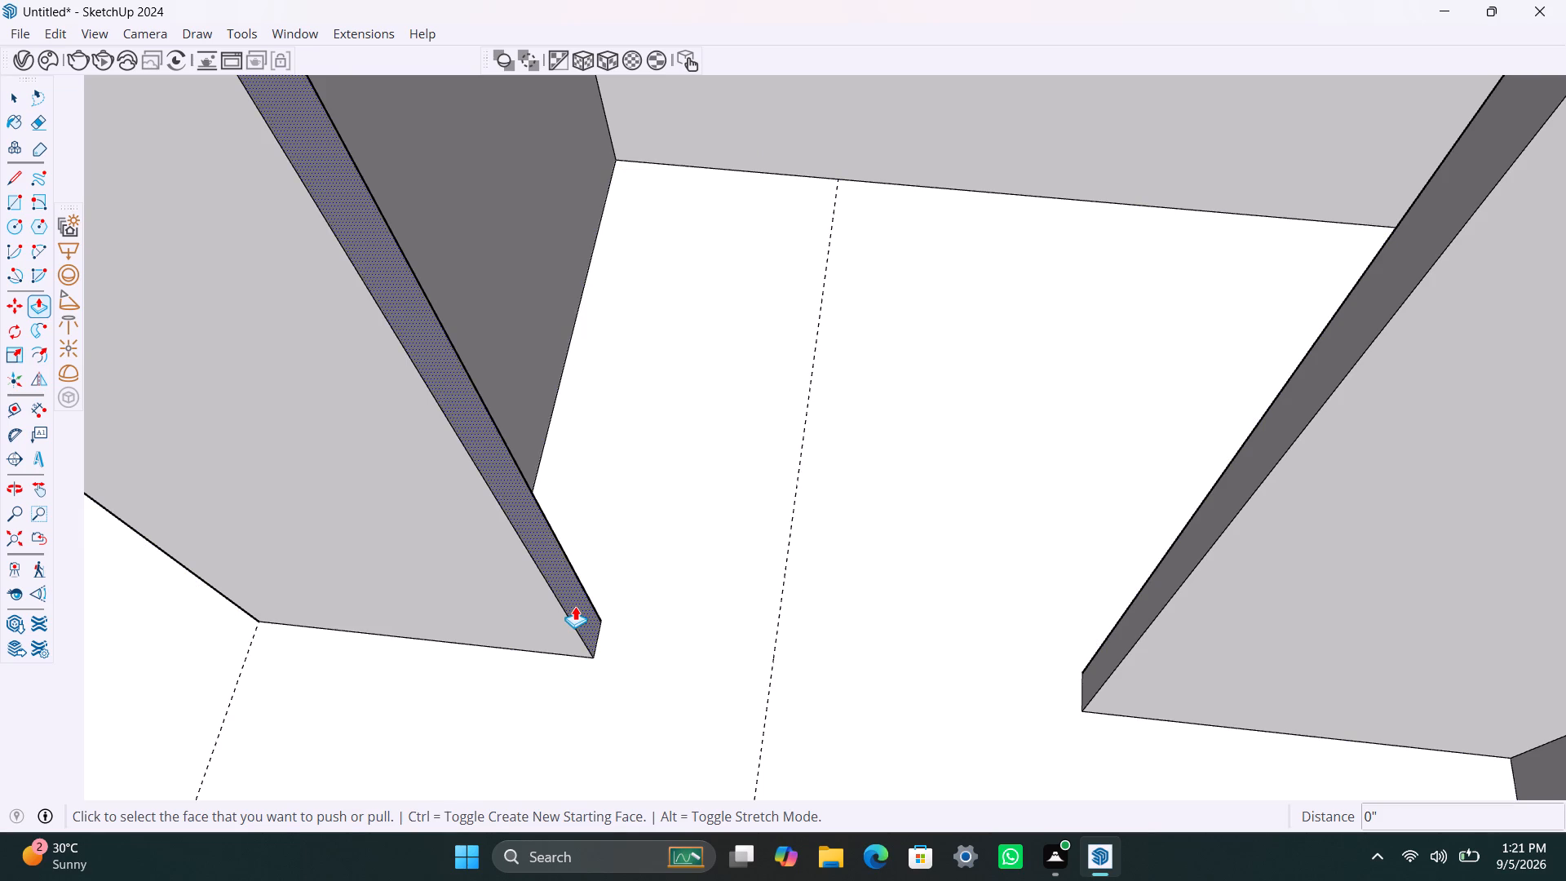
Push/Pull the extended wall's end face 1' 9" to the 3' guide.
{"action": "left_click", "coordinate": [576, 605]}
{"action": "left_click", "coordinate": [785, 573]}
{"action": "scroll", "coordinate": [691, 635], "scroll_direction": "down", "scroll_amount": 7}
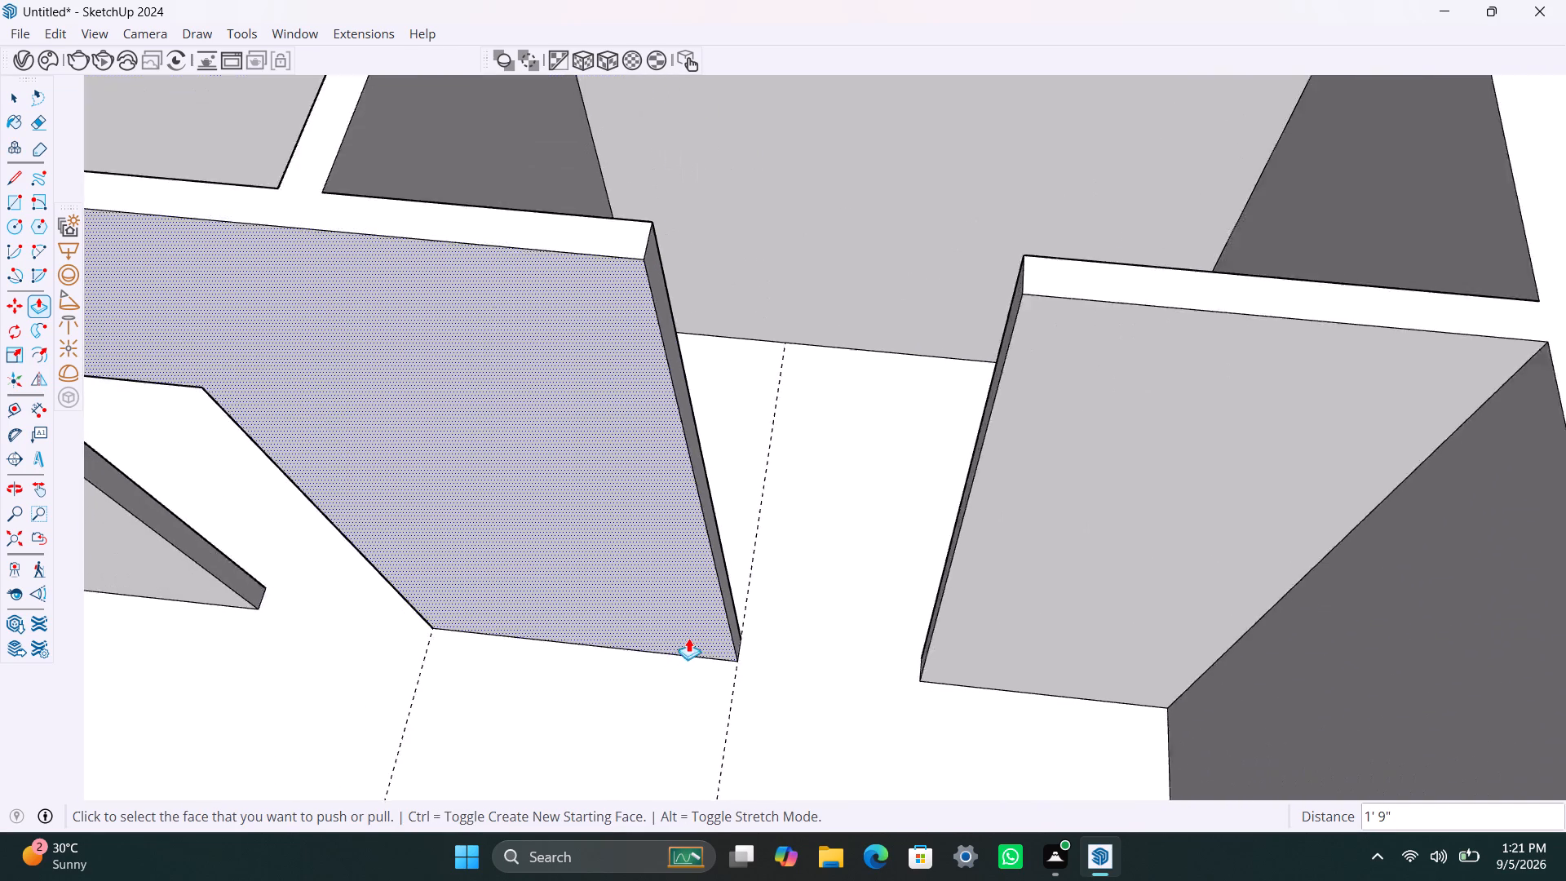
{"action": "scroll", "coordinate": [688, 638], "scroll_direction": "down", "scroll_amount": 6}
{"action": "key", "text": "space"}
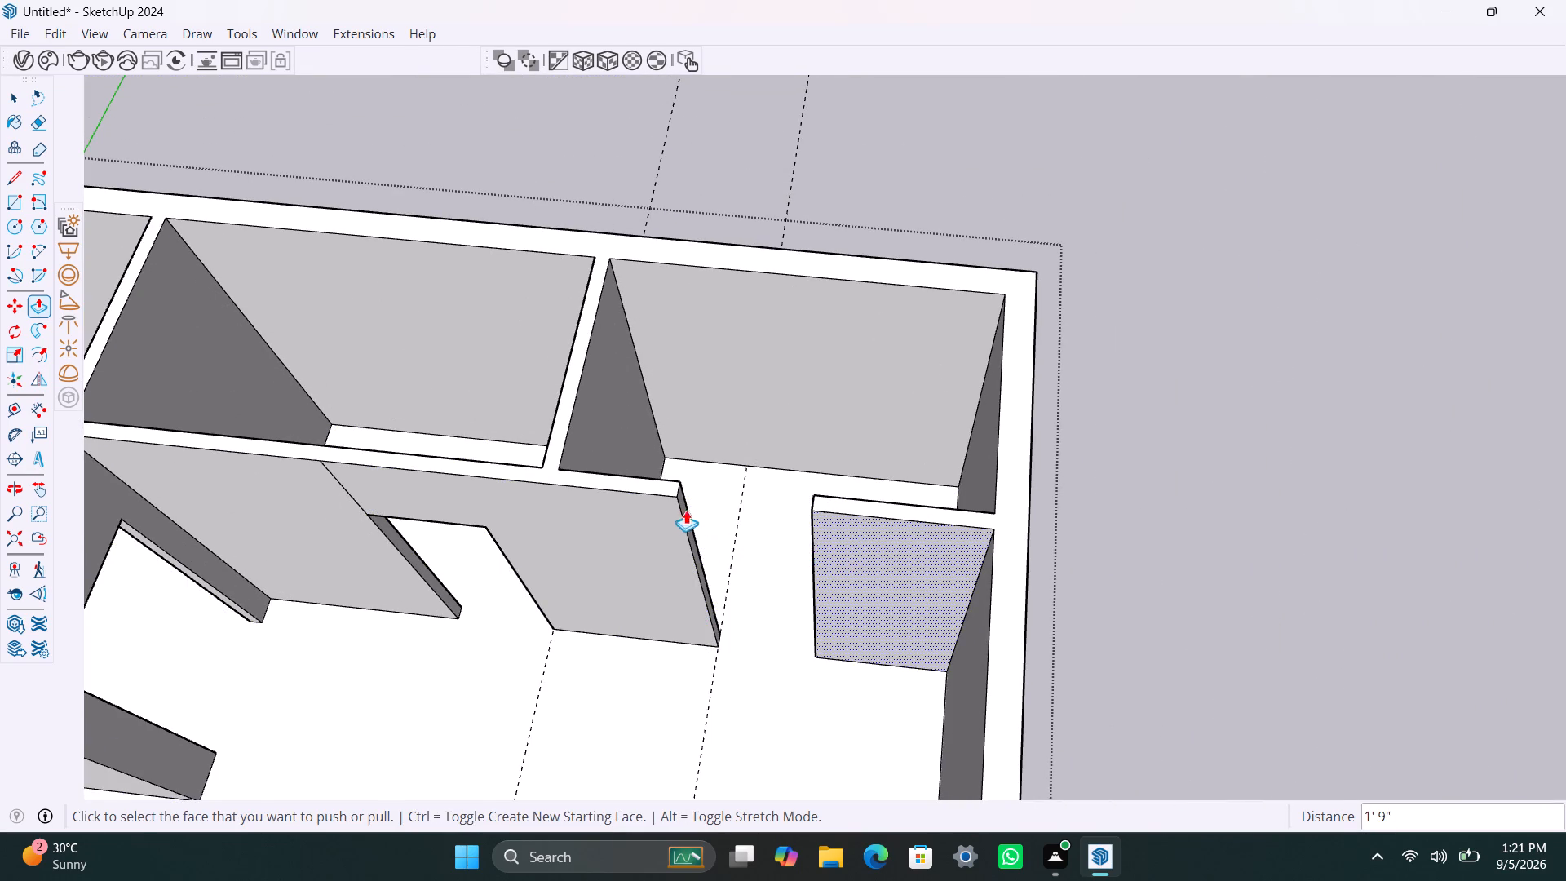
Copy the top edge of the extended wall's end face 3' downward.
{"action": "scroll", "coordinate": [677, 498], "scroll_direction": "up", "scroll_amount": 6}
{"action": "left_click", "coordinate": [679, 490]}
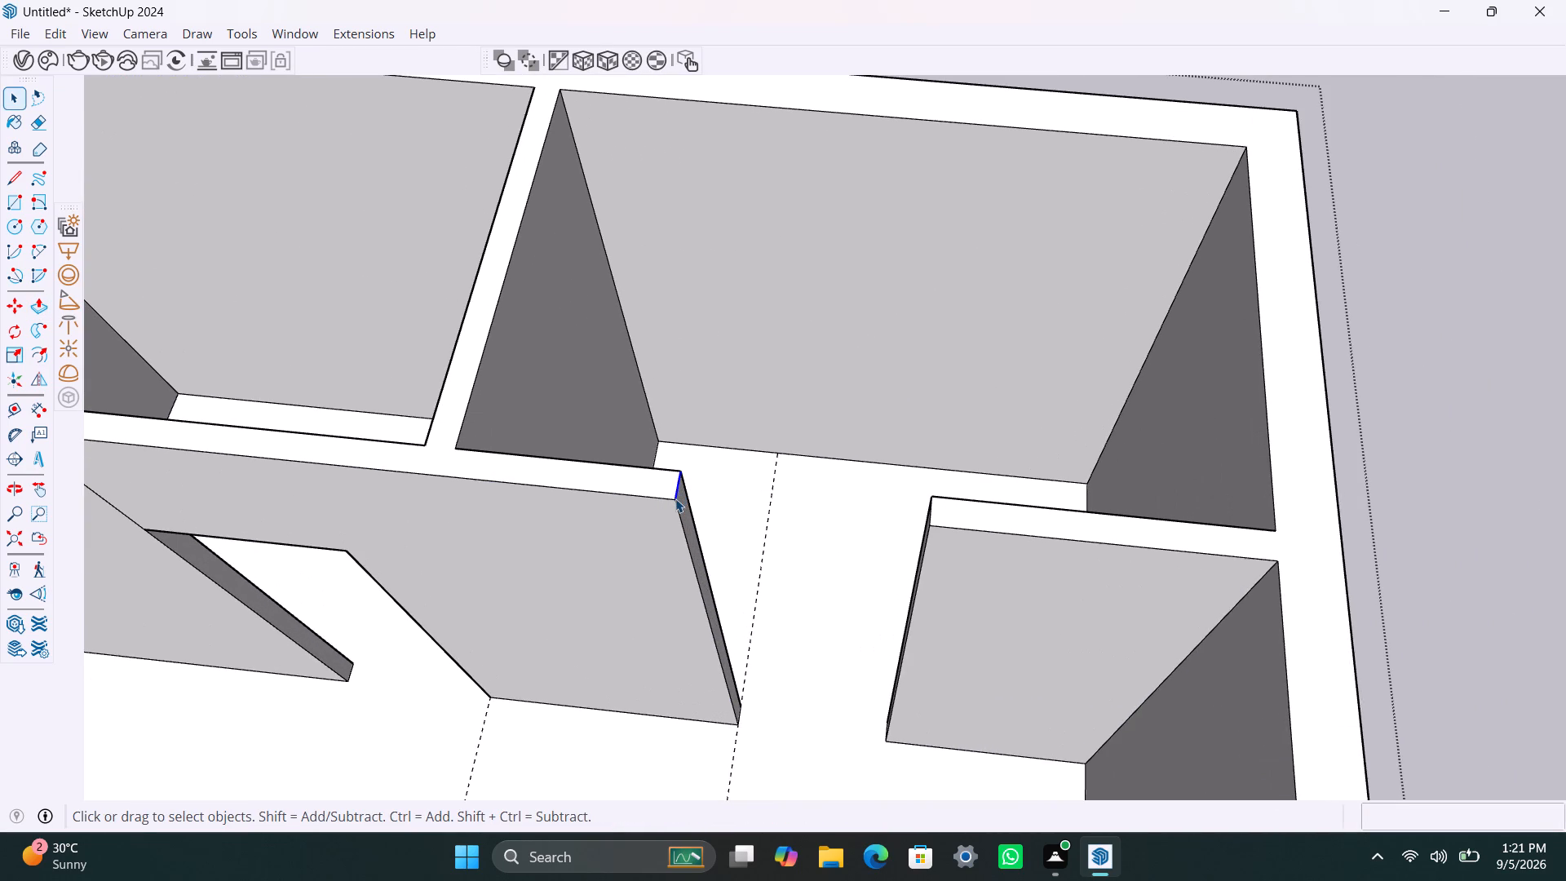
{"action": "key", "text": "m"}
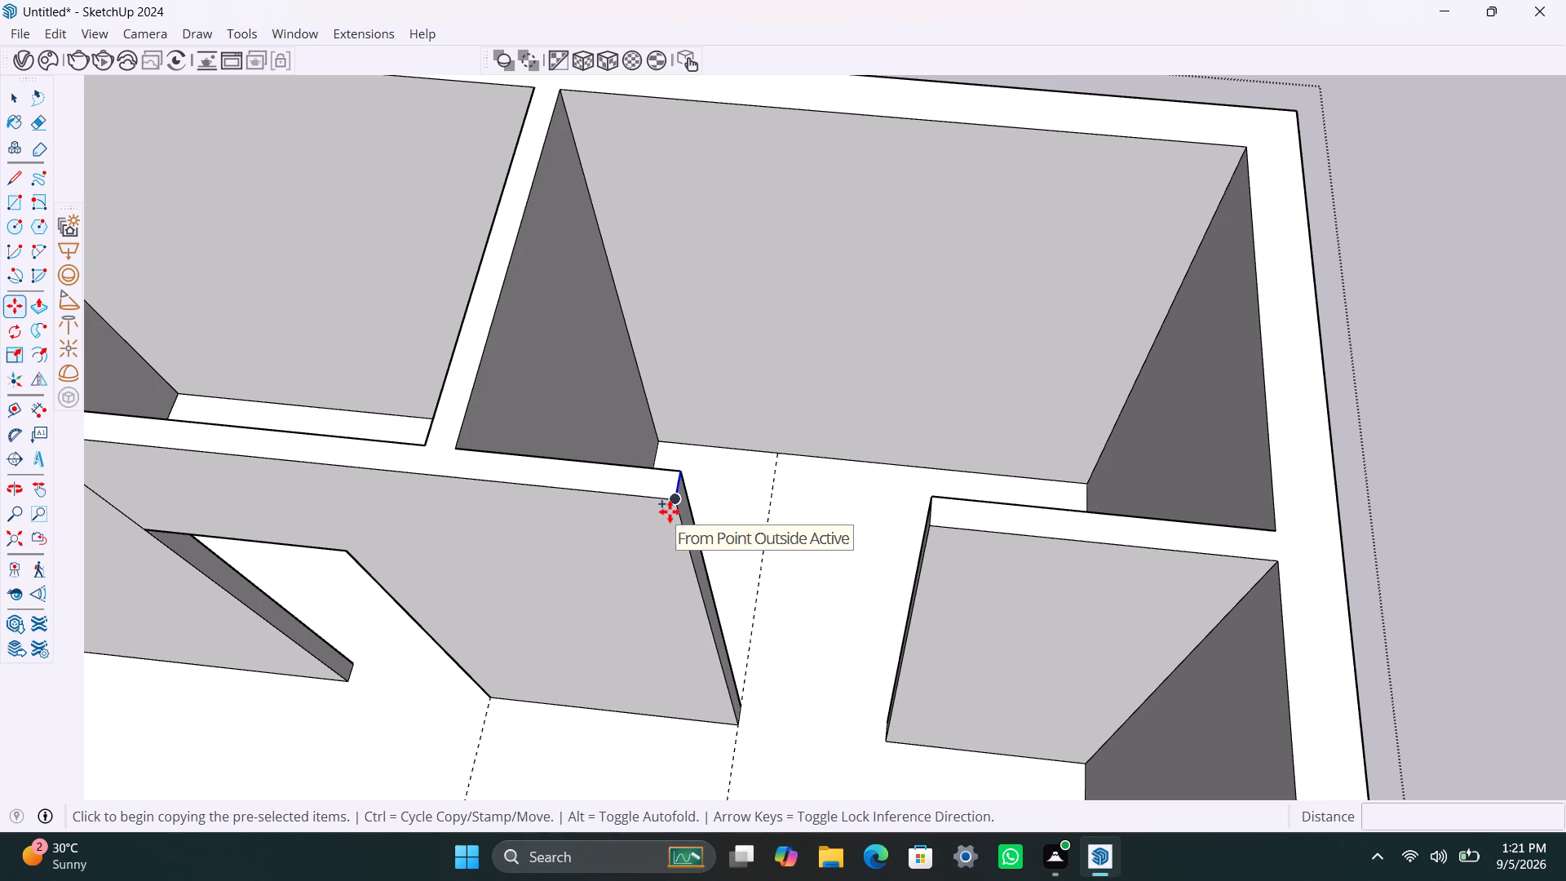
{"action": "left_click", "coordinate": [673, 507]}
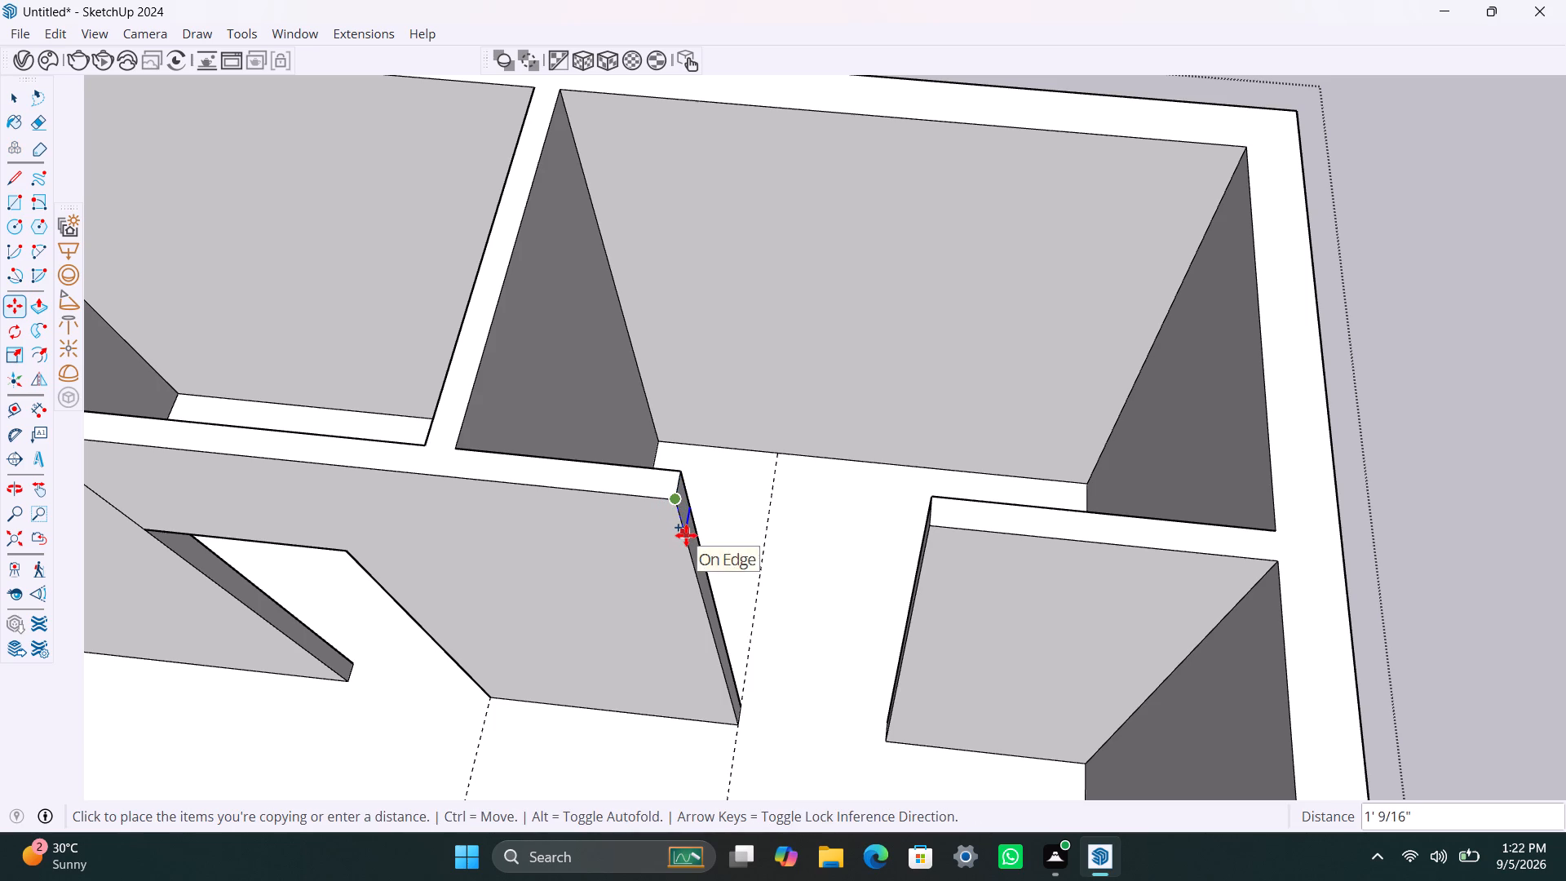
{"action": "type", "text": "3'"}
{"action": "key", "text": "Return"}
Push/Pull the upper 3' part of the end face 3' across the opening to the facing stub wall, forming the door header.
{"action": "key", "text": "space"}
{"action": "left_click", "coordinate": [683, 514]}
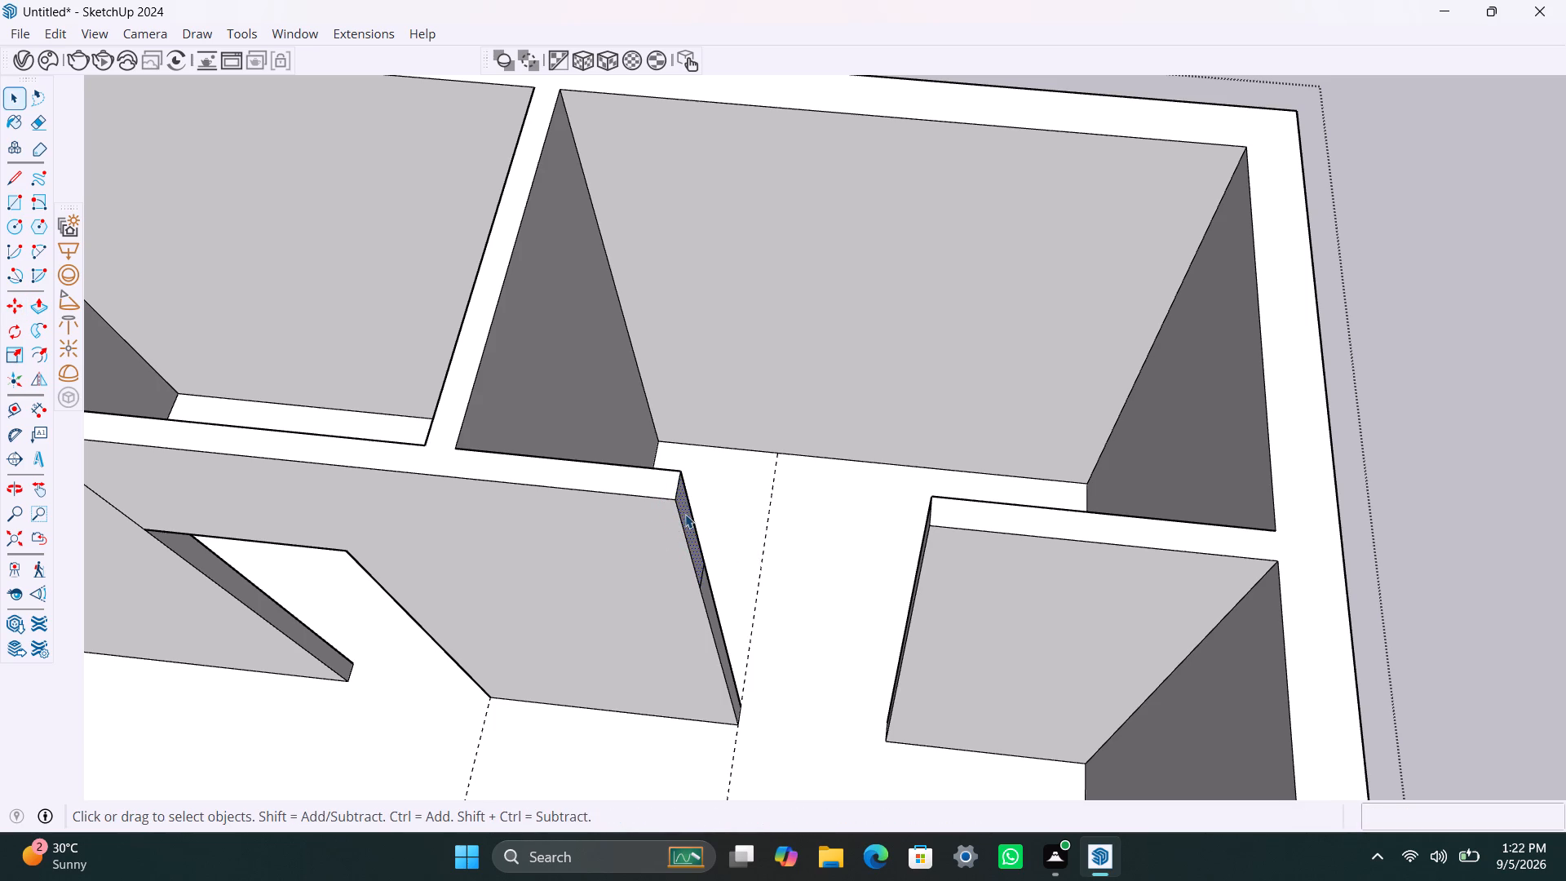
{"action": "key", "text": "p"}
{"action": "left_click", "coordinate": [683, 516]}
{"action": "left_click", "coordinate": [935, 547]}
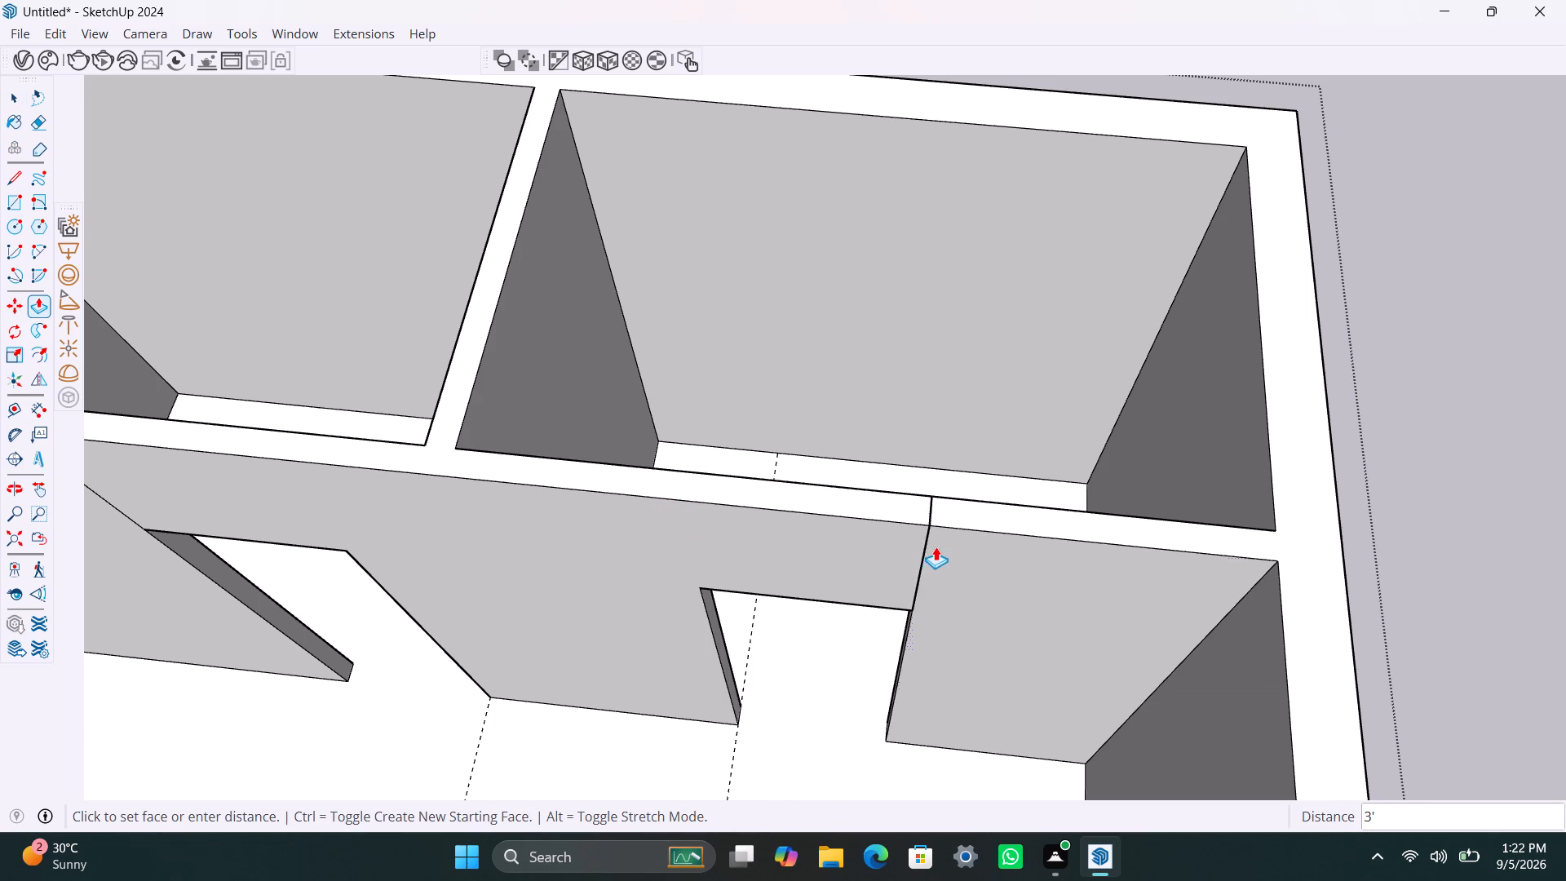
{"action": "key", "text": "space"}
Copy the vertical line at one end of the middle room's door header to its other end, above the opposite jamb.
{"action": "scroll", "coordinate": [761, 635], "scroll_direction": "down", "scroll_amount": 11}
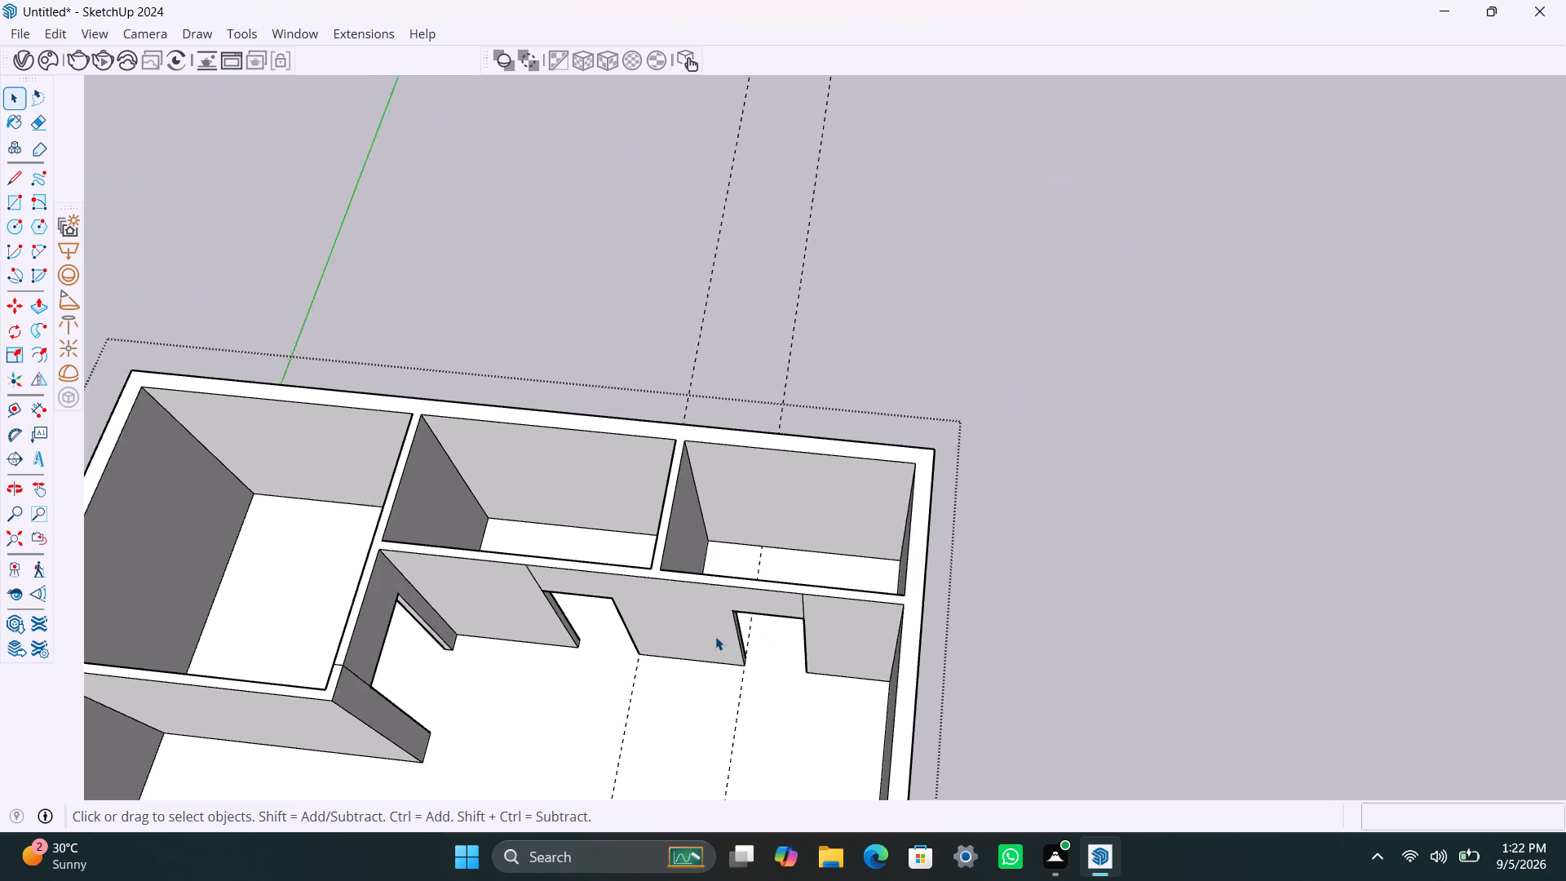
{"action": "scroll", "coordinate": [715, 636], "scroll_direction": "down", "scroll_amount": 1}
{"action": "middle_click_drag", "start_coordinate": [747, 626], "coordinate": [911, 429], "text": "shift"}
{"action": "scroll", "coordinate": [844, 514], "scroll_direction": "up", "scroll_amount": 3}
{"action": "middle_click_drag", "start_coordinate": [781, 595], "coordinate": [999, 671]}
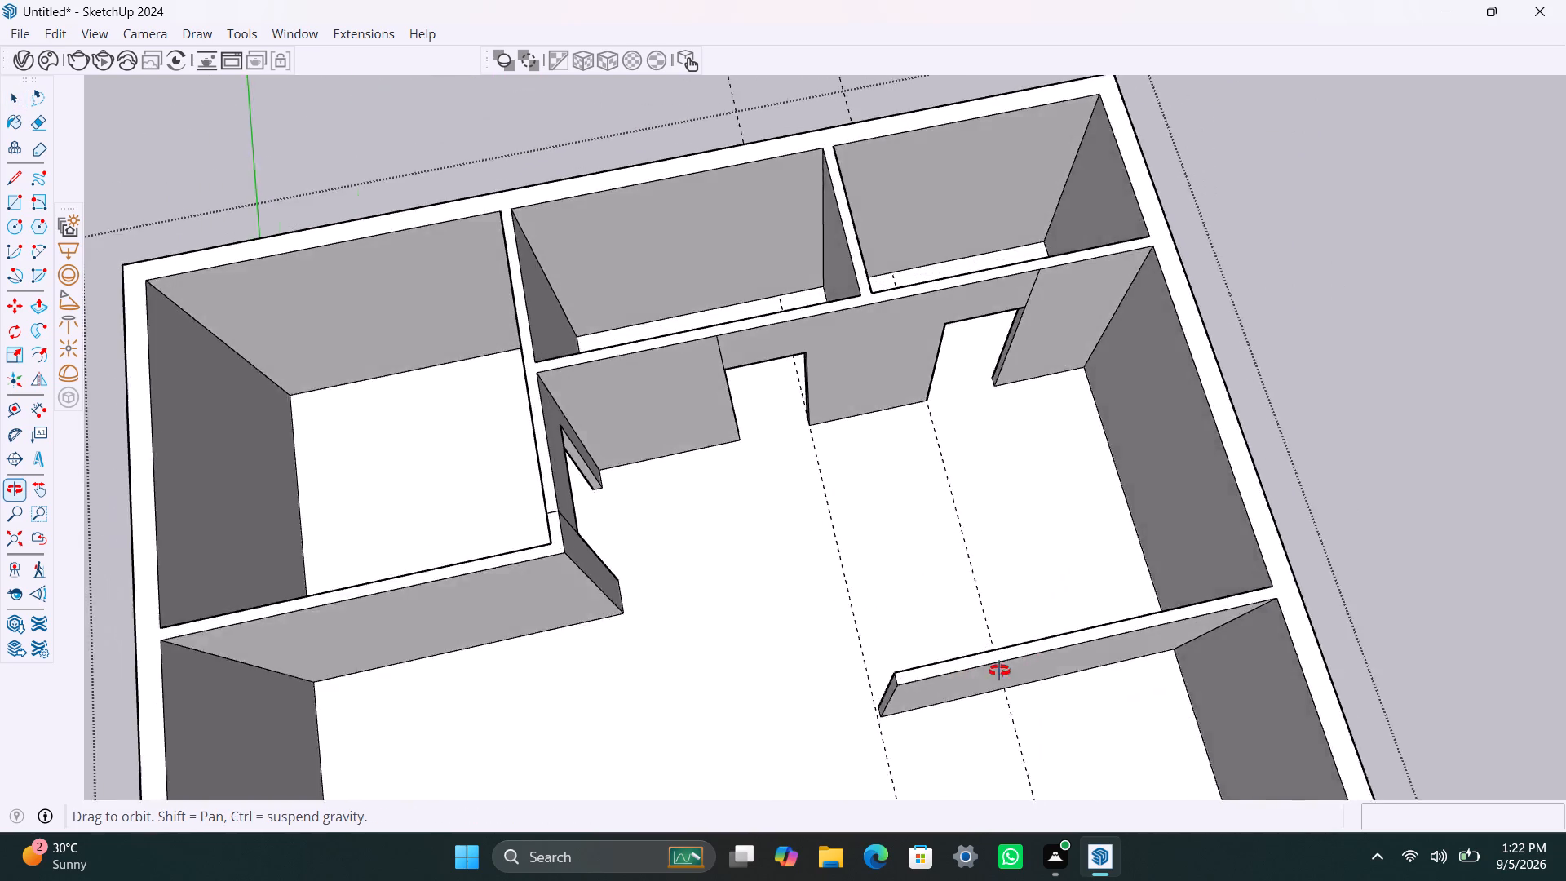
{"action": "middle_click_drag", "start_coordinate": [999, 671], "coordinate": [1102, 666]}
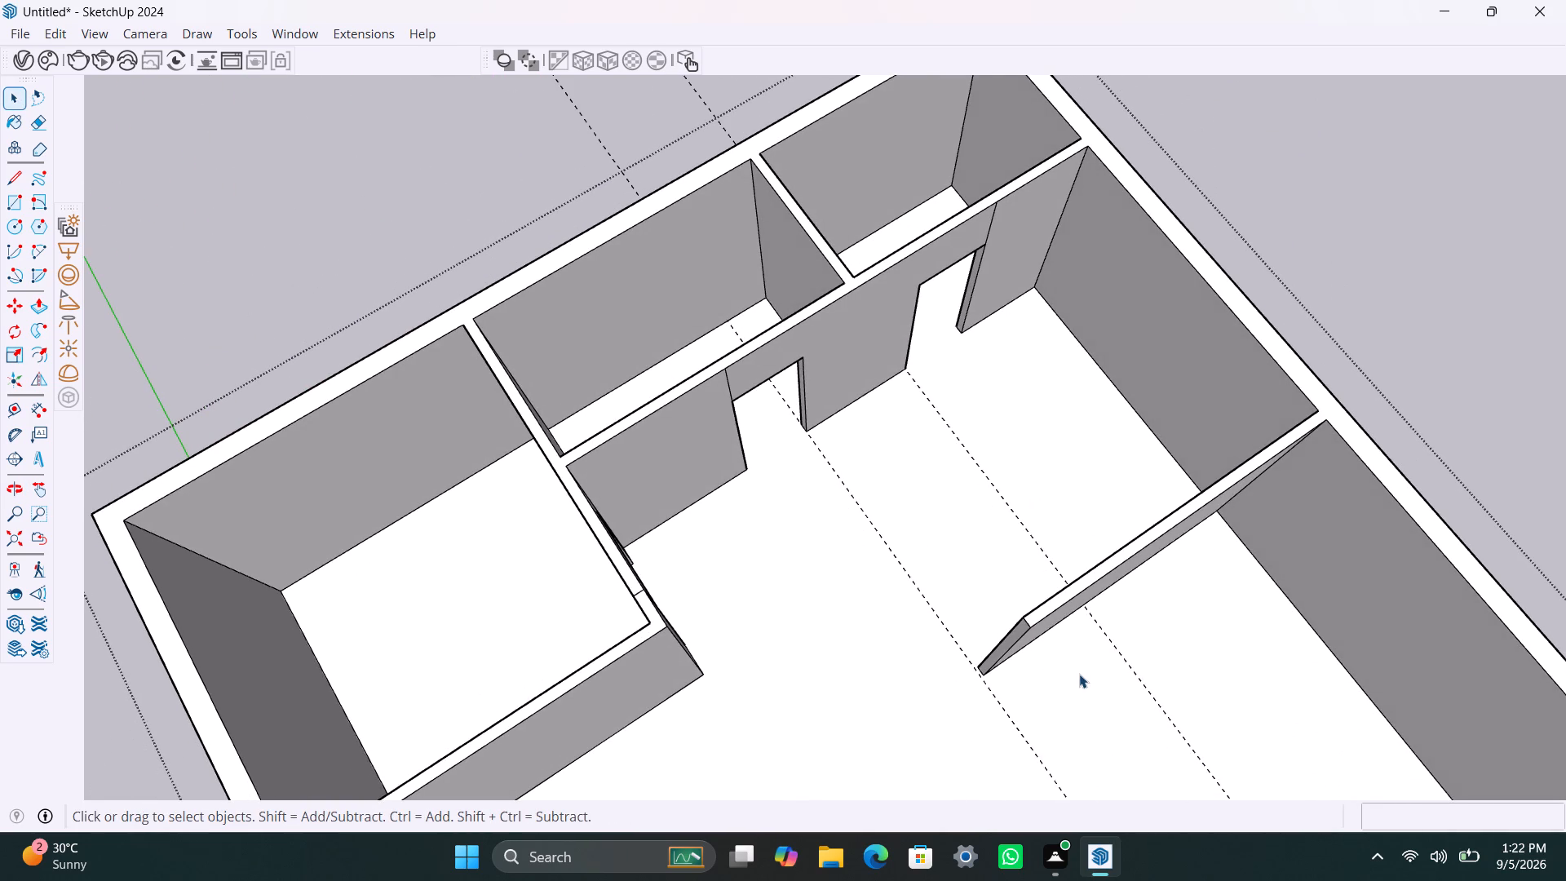
{"action": "scroll", "coordinate": [818, 583], "scroll_direction": "down", "scroll_amount": 1}
{"action": "scroll", "coordinate": [852, 519], "scroll_direction": "up", "scroll_amount": 3}
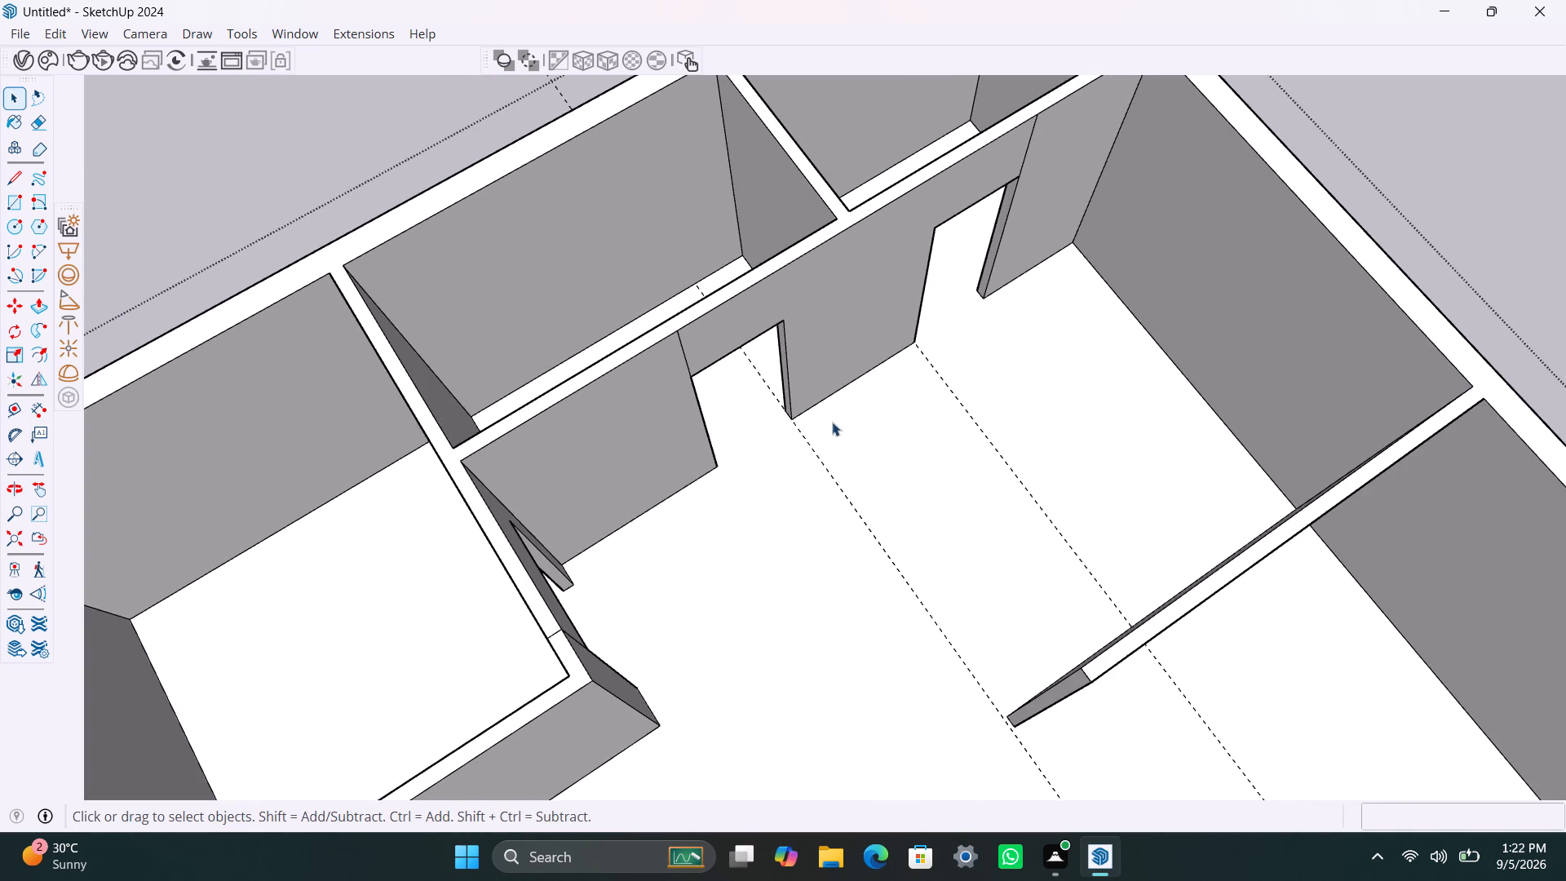
{"action": "scroll", "coordinate": [811, 417], "scroll_direction": "up", "scroll_amount": 2}
{"action": "scroll", "coordinate": [785, 480], "scroll_direction": "down", "scroll_amount": 3}
{"action": "scroll", "coordinate": [803, 414], "scroll_direction": "up", "scroll_amount": 3}
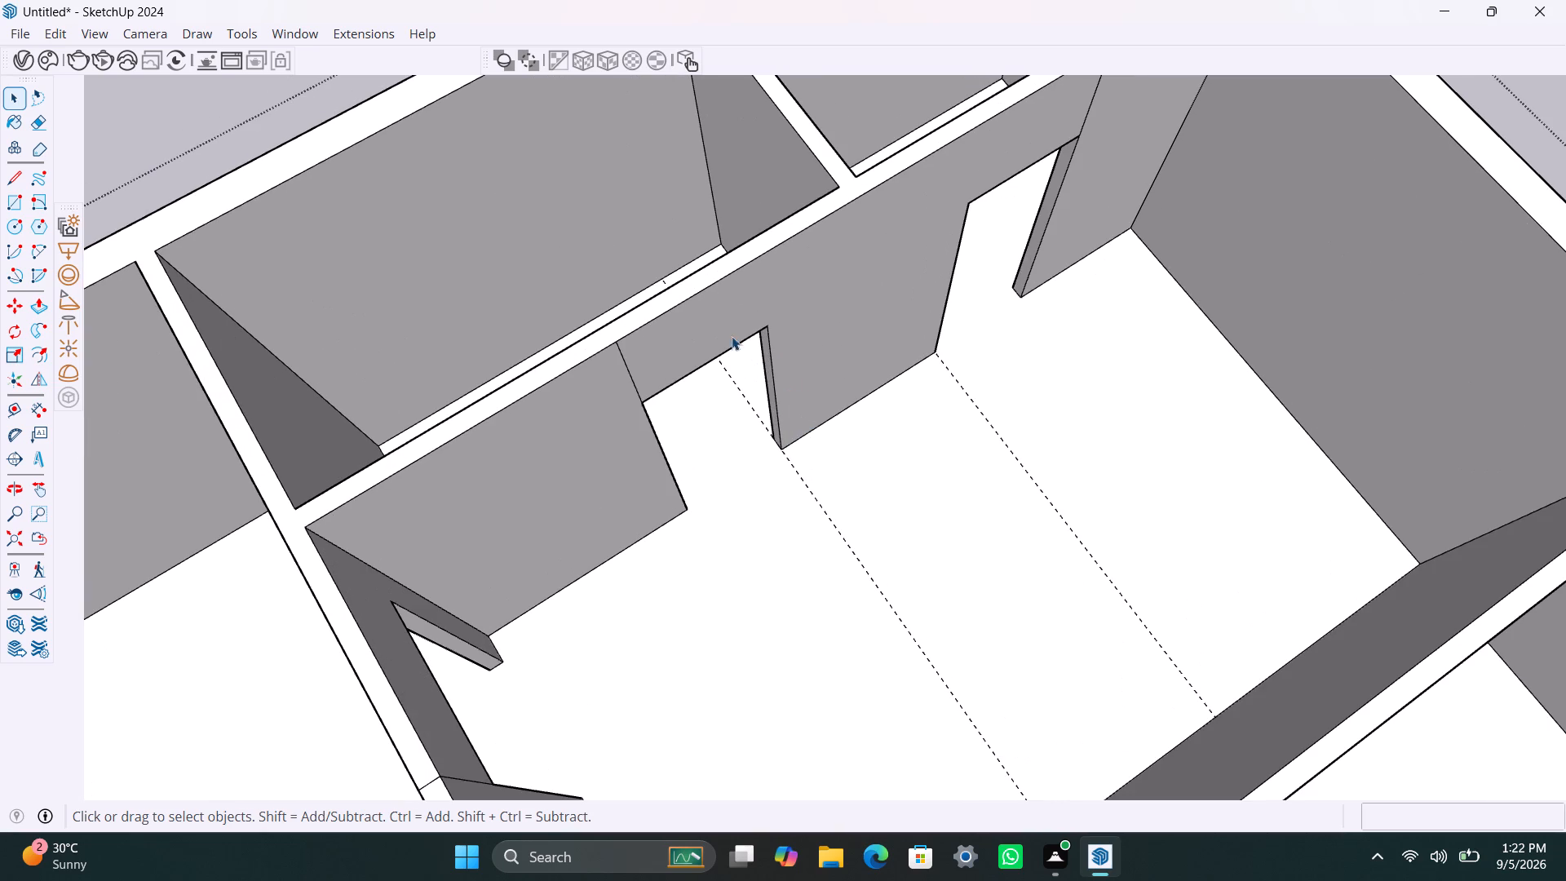
{"action": "left_click", "coordinate": [628, 374]}
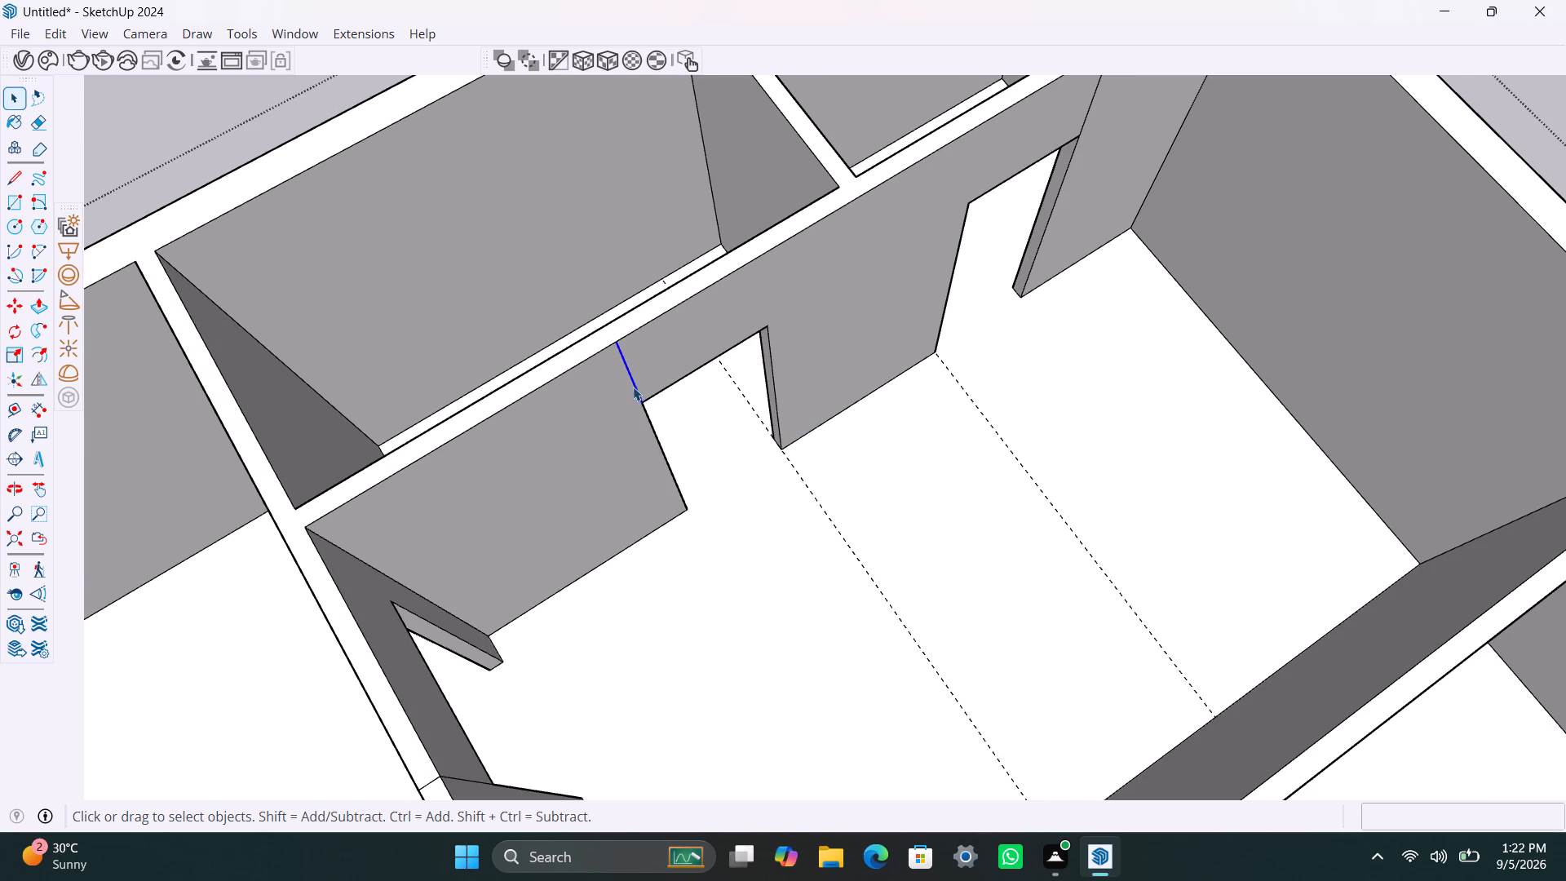
{"action": "key", "text": "m"}
{"action": "left_click", "coordinate": [619, 352]}
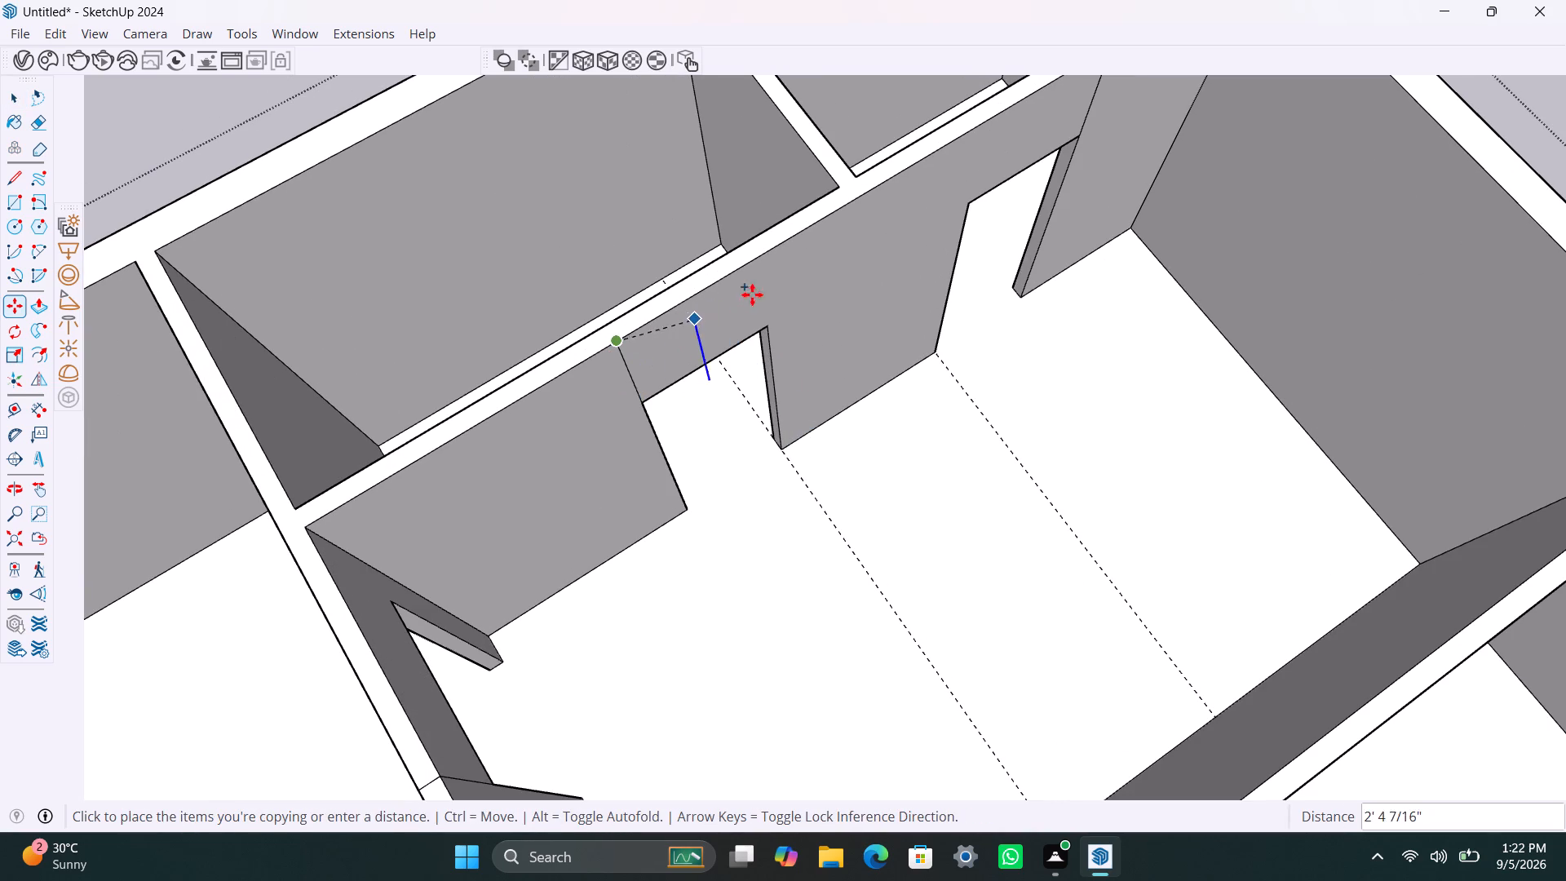
{"action": "left_click", "coordinate": [754, 262]}
{"action": "key", "text": "space"}
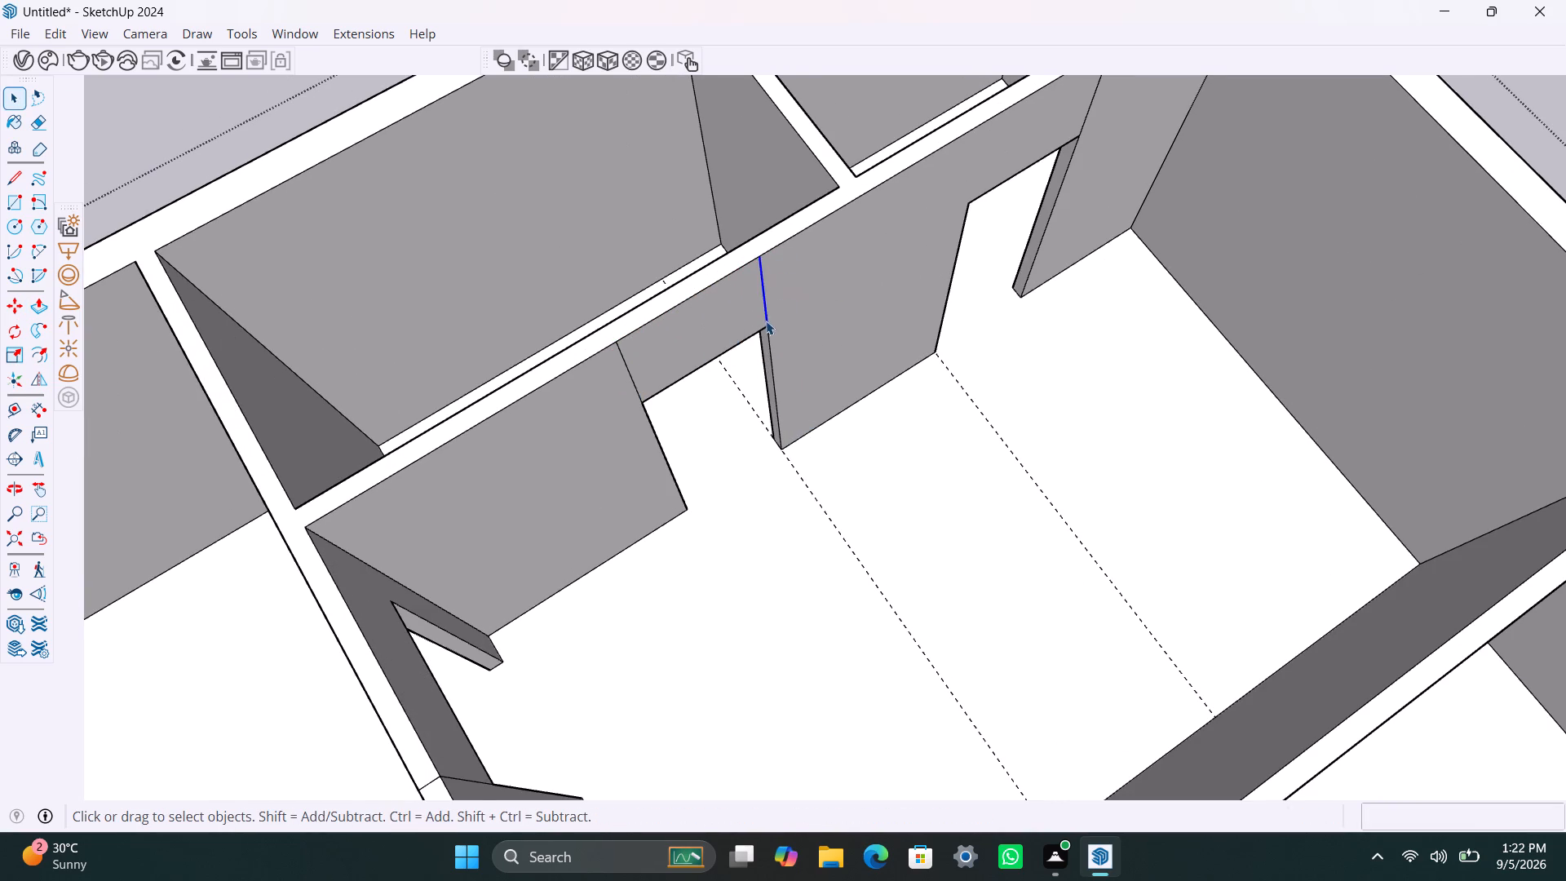
Select the copied header line together with the jamb edge below and copy them 4.5" along the wall face, away from the opening.
{"action": "scroll", "coordinate": [765, 321], "scroll_direction": "up", "scroll_amount": 2}
{"action": "left_click", "coordinate": [769, 337], "text": "shift"}
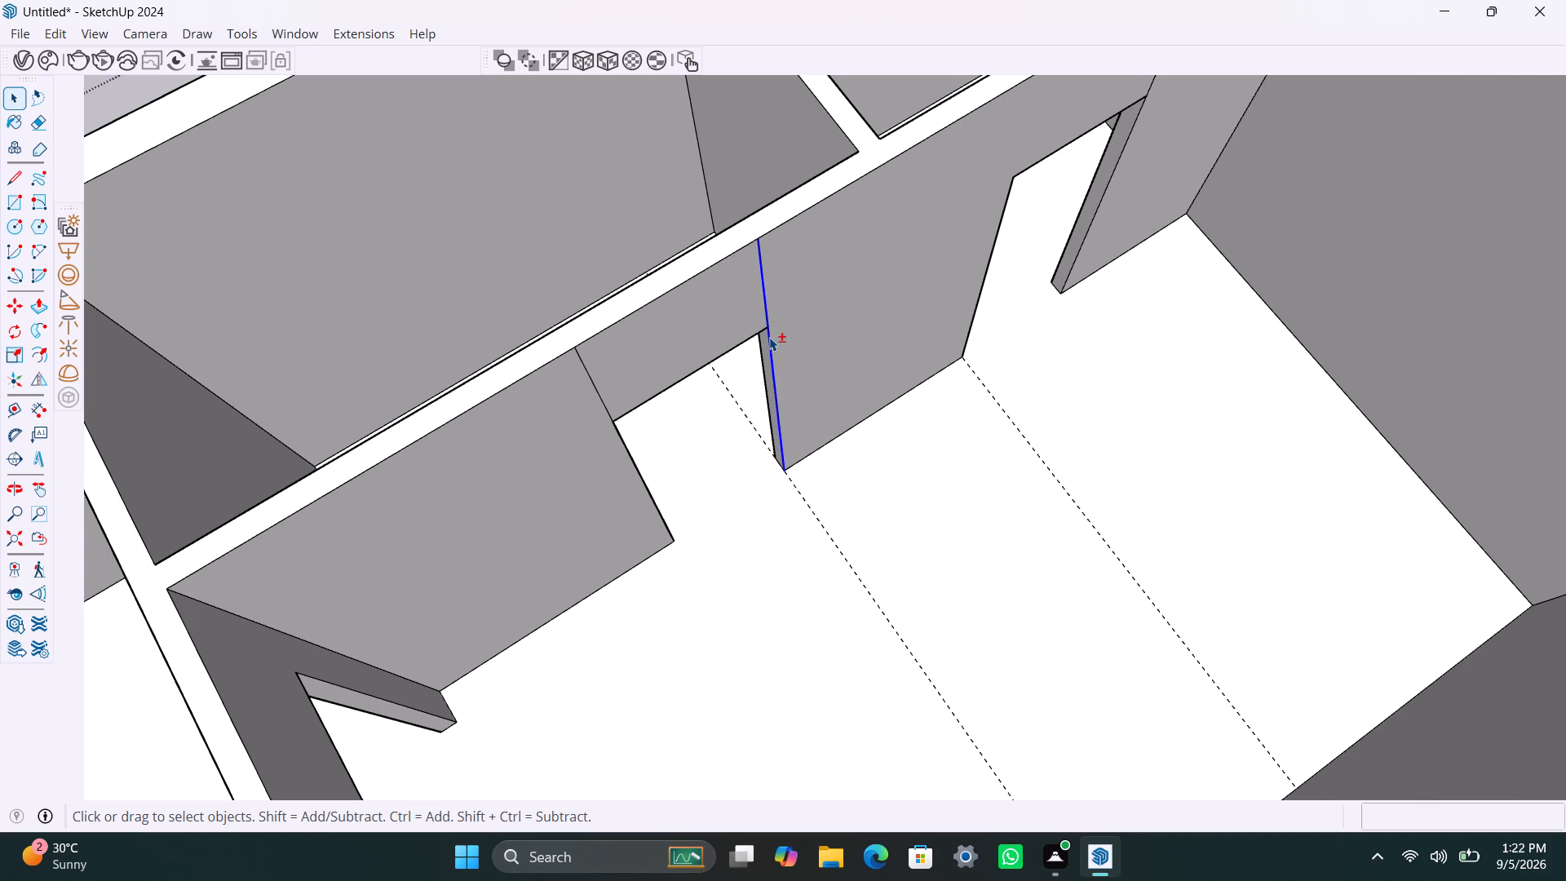
{"action": "right_click", "coordinate": [769, 337]}
{"action": "left_click", "coordinate": [848, 575]}
{"action": "key", "text": "m"}
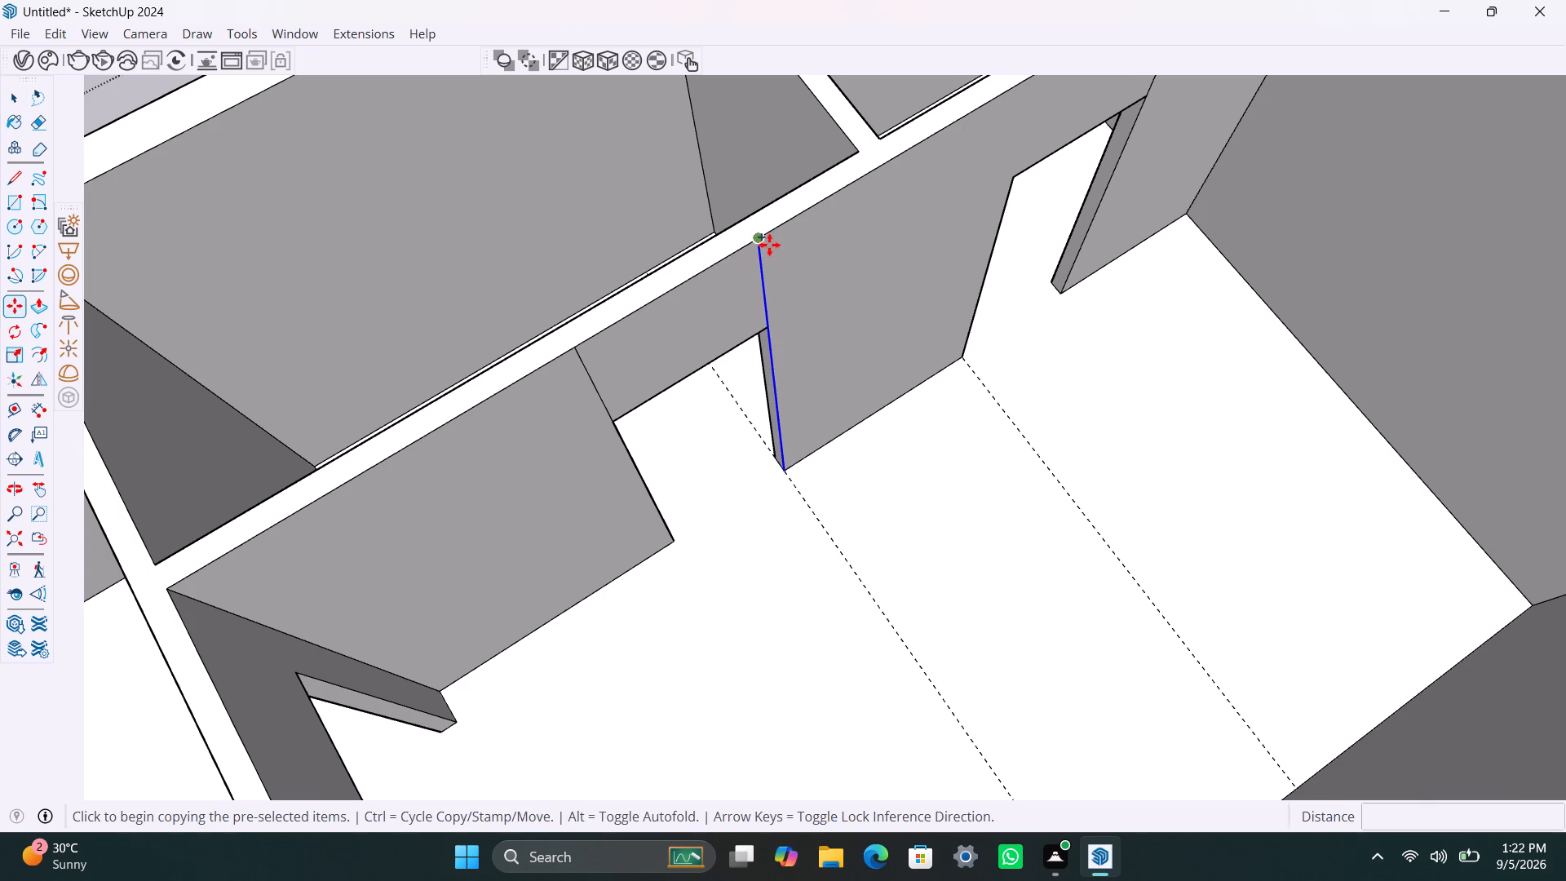
{"action": "left_click", "coordinate": [763, 238]}
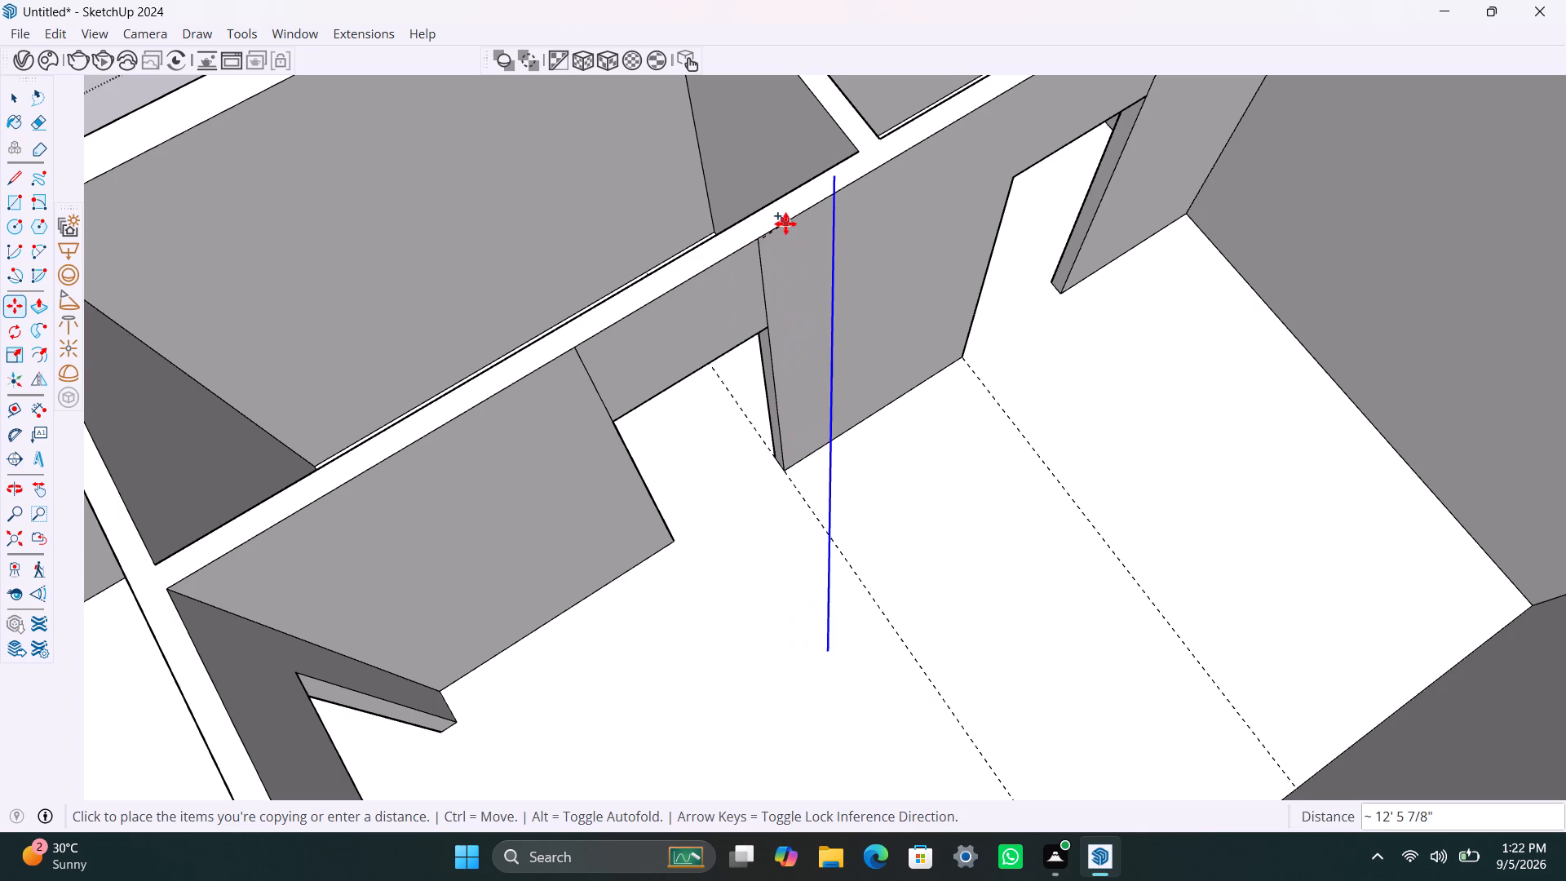
{"action": "key", "text": "Escape"}
{"action": "scroll", "coordinate": [776, 266], "scroll_direction": "up", "scroll_amount": 2}
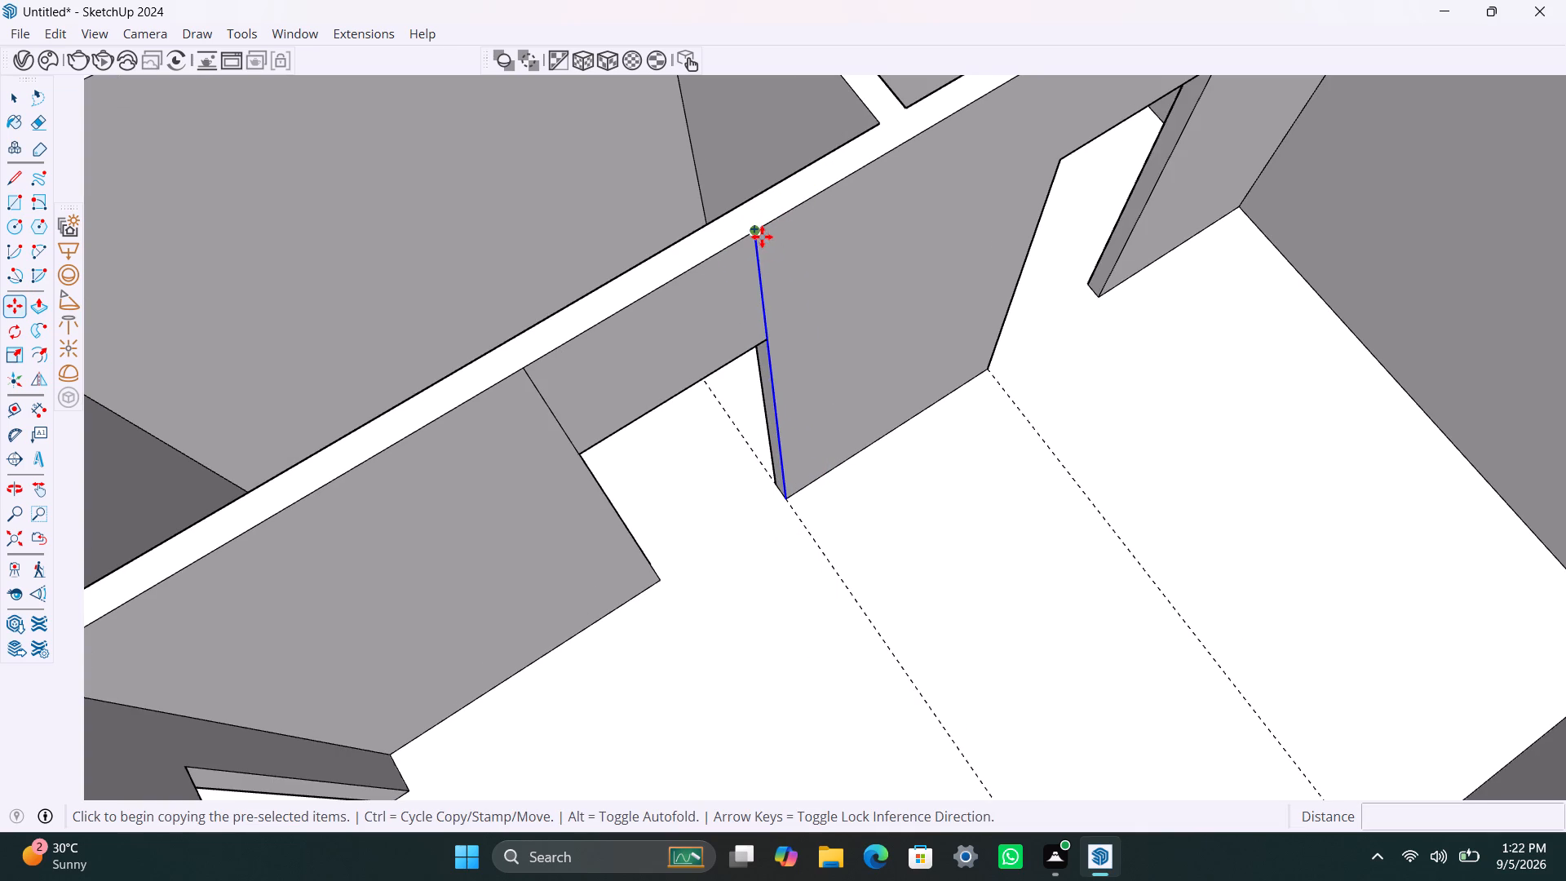
{"action": "left_click", "coordinate": [762, 237]}
{"action": "type", "text": "4."}
{"action": "type", "text": "5\""}
{"action": "key", "text": "Return"}
{"action": "key", "text": "space"}
{"action": "left_click", "coordinate": [780, 259]}
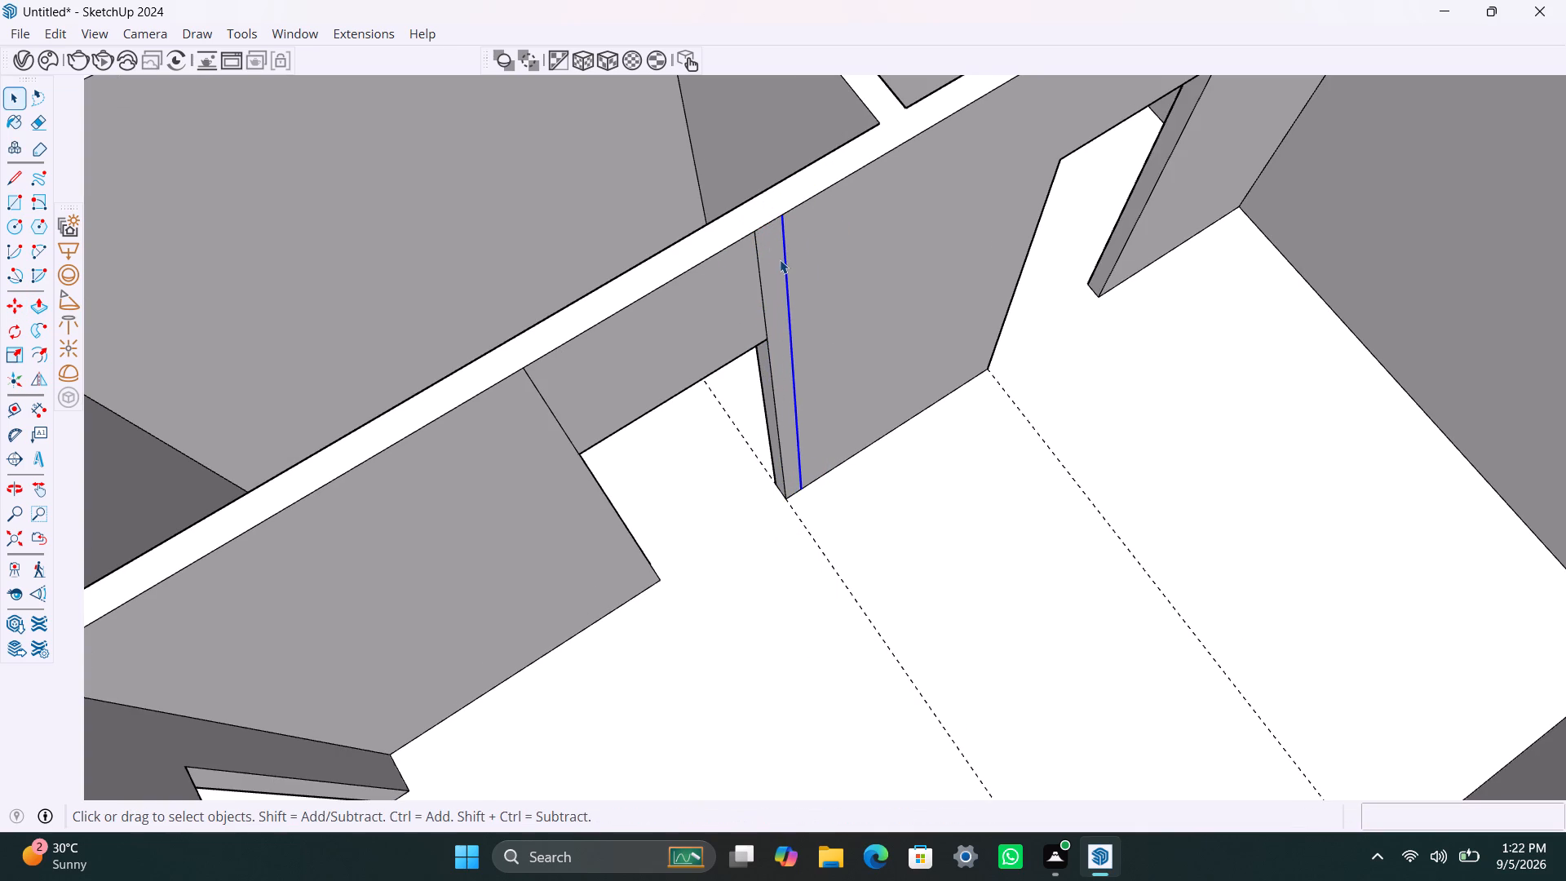
Push/Pull the 4.5" strip beside the door opening out about 6' 4 7/16" to form a new cross wall.
{"action": "key", "text": "p"}
{"action": "left_click", "coordinate": [781, 259]}
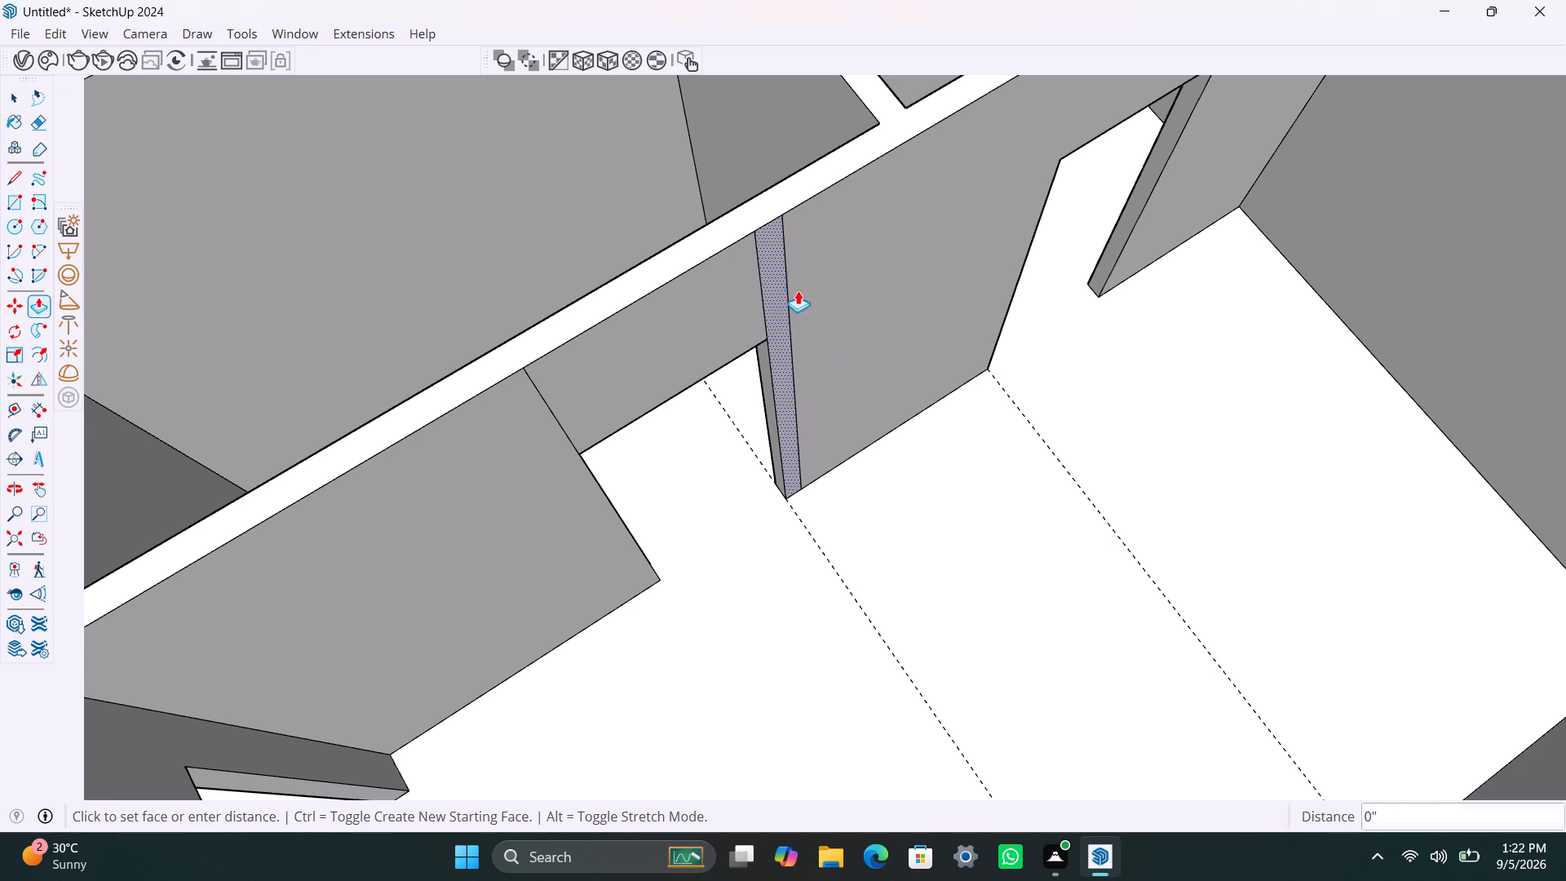
{"action": "scroll", "coordinate": [840, 384], "scroll_direction": "down", "scroll_amount": 2}
{"action": "scroll", "coordinate": [865, 465], "scroll_direction": "down", "scroll_amount": 2}
{"action": "middle_click_drag", "start_coordinate": [883, 583], "coordinate": [1123, 602]}
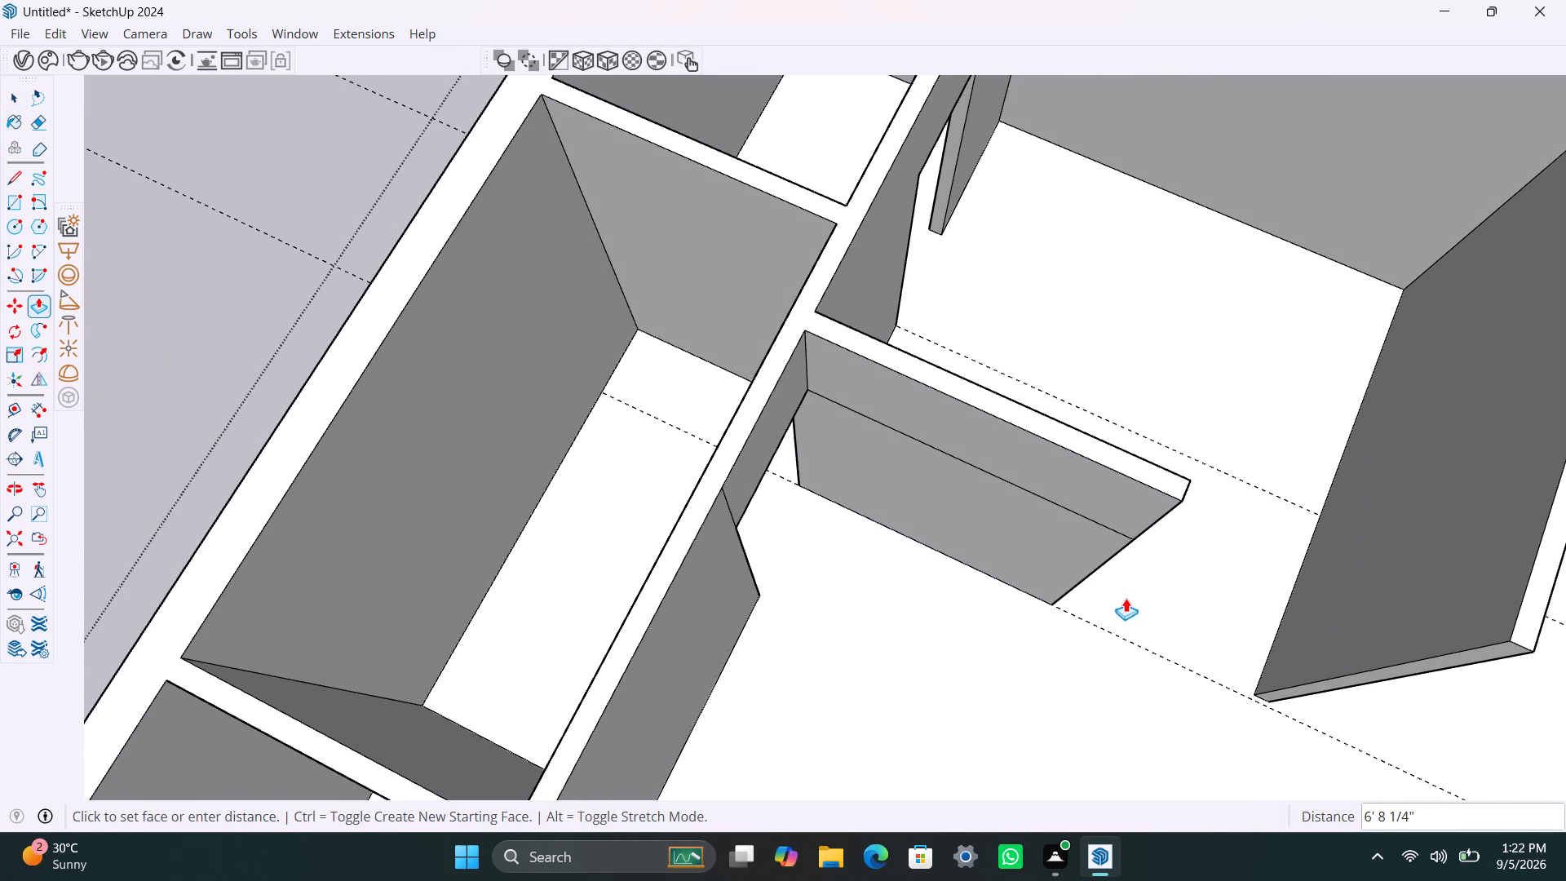
{"action": "left_click", "coordinate": [1105, 596]}
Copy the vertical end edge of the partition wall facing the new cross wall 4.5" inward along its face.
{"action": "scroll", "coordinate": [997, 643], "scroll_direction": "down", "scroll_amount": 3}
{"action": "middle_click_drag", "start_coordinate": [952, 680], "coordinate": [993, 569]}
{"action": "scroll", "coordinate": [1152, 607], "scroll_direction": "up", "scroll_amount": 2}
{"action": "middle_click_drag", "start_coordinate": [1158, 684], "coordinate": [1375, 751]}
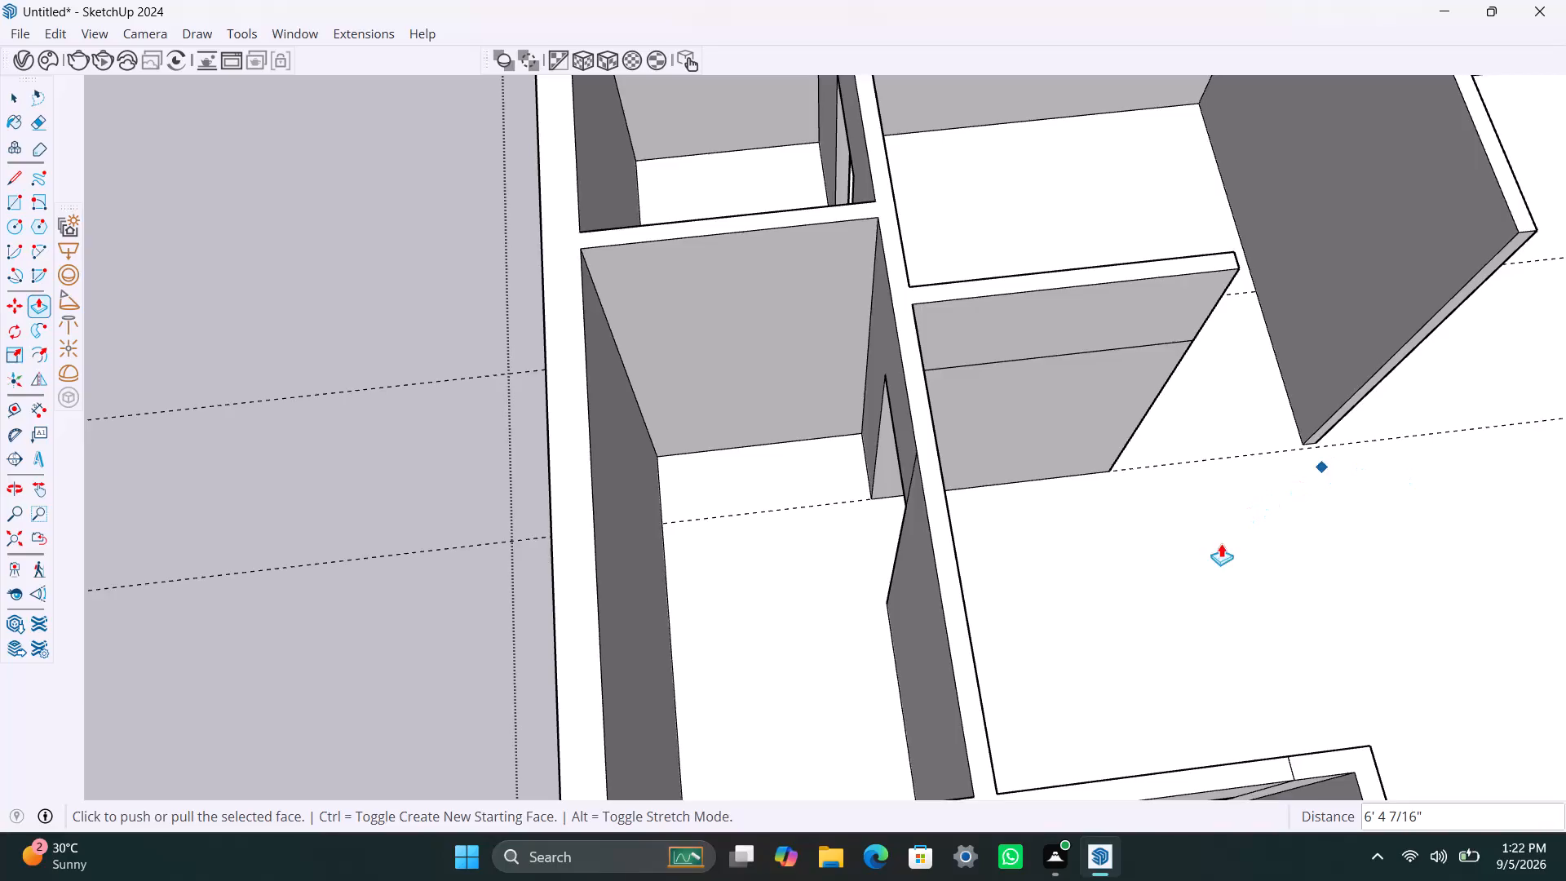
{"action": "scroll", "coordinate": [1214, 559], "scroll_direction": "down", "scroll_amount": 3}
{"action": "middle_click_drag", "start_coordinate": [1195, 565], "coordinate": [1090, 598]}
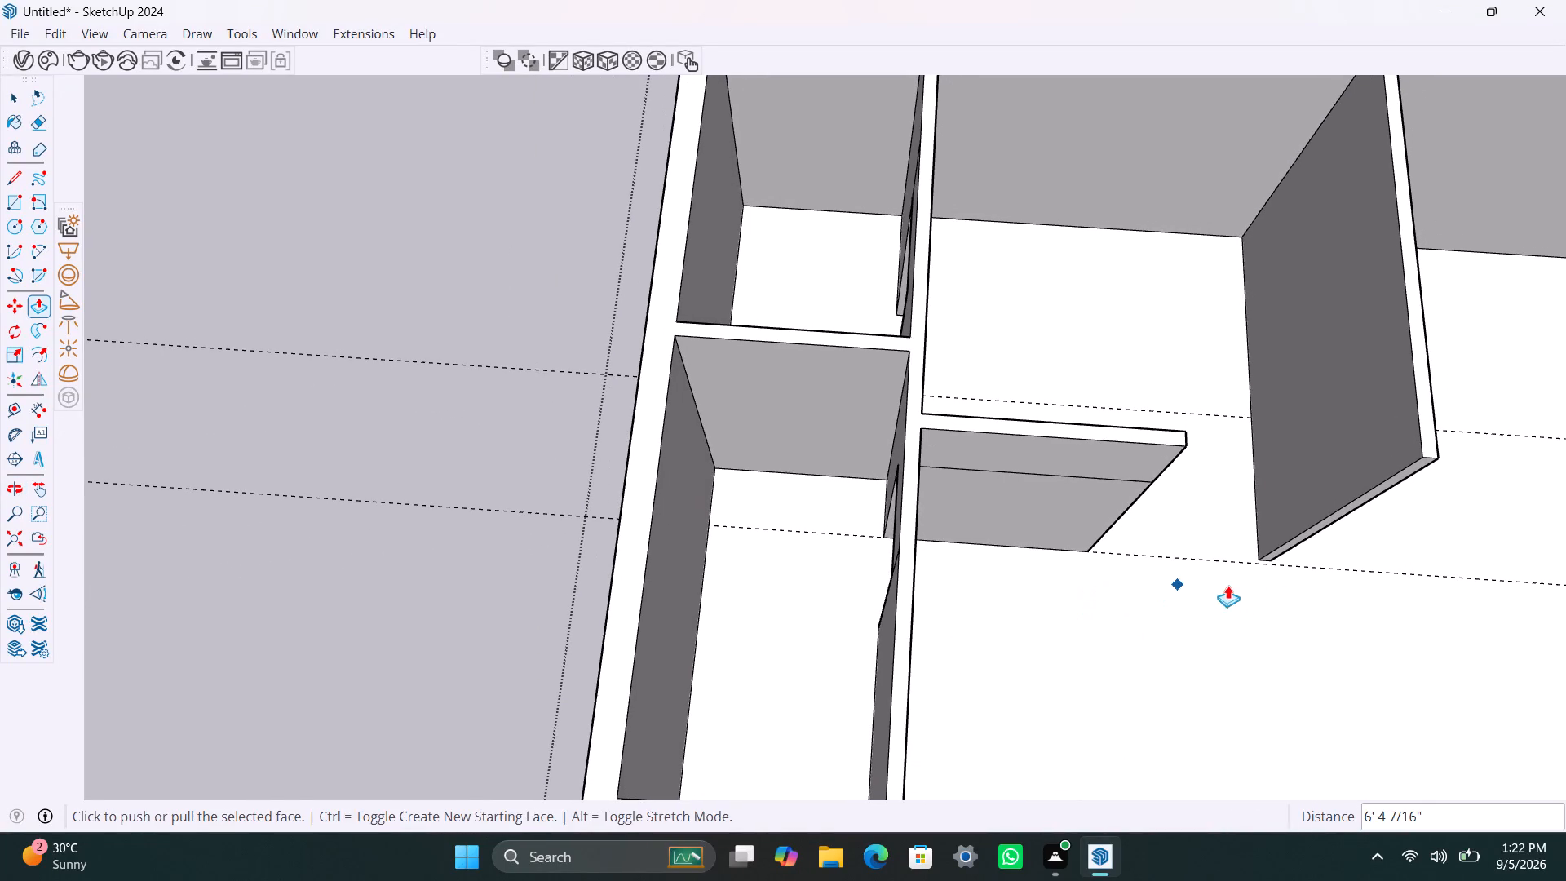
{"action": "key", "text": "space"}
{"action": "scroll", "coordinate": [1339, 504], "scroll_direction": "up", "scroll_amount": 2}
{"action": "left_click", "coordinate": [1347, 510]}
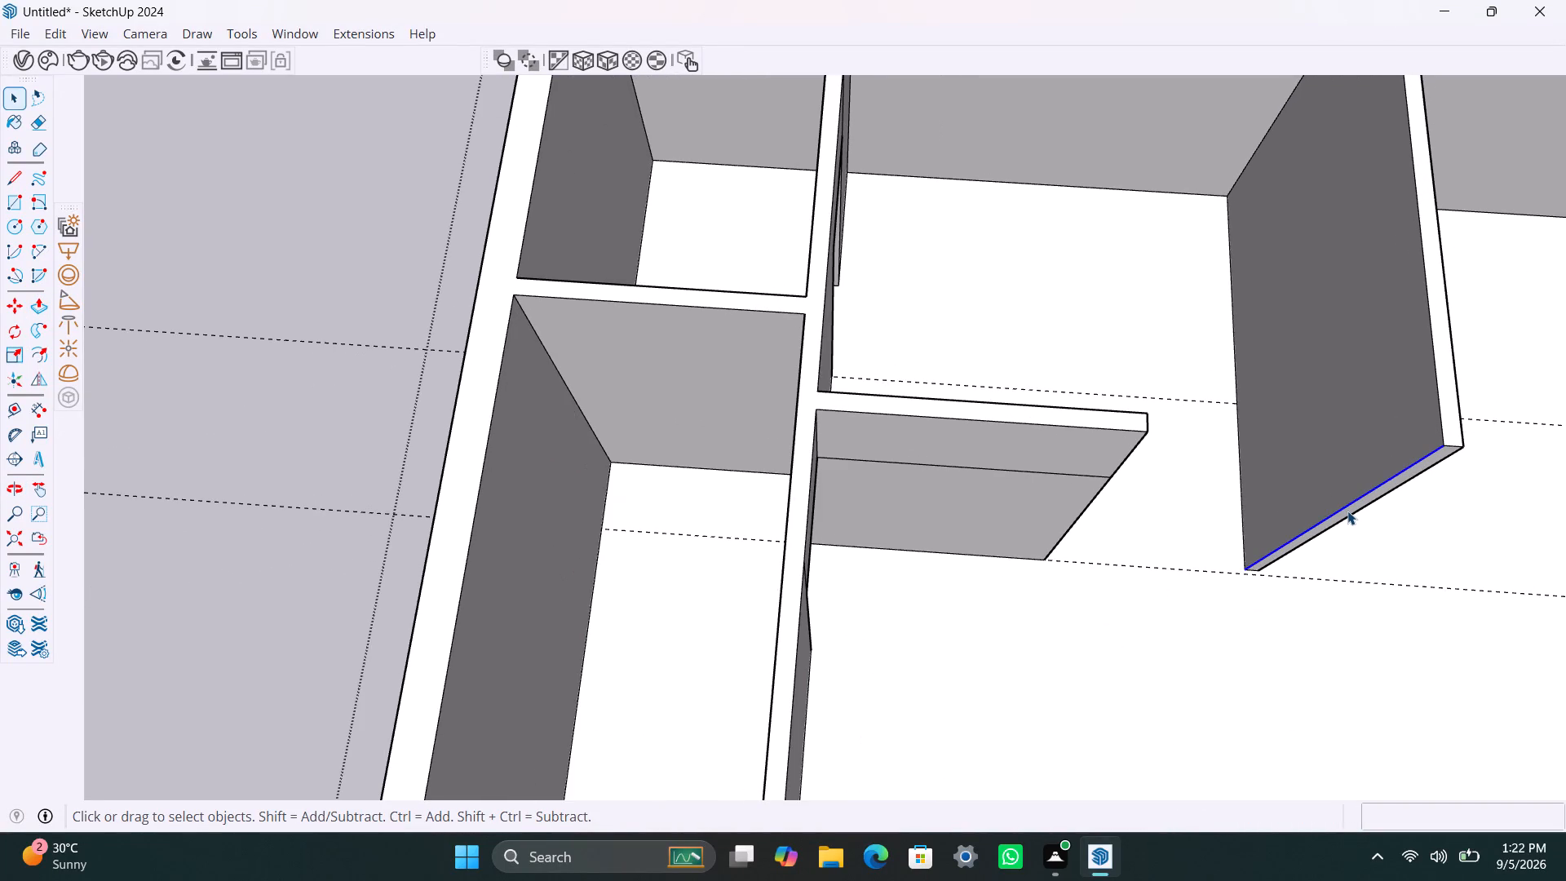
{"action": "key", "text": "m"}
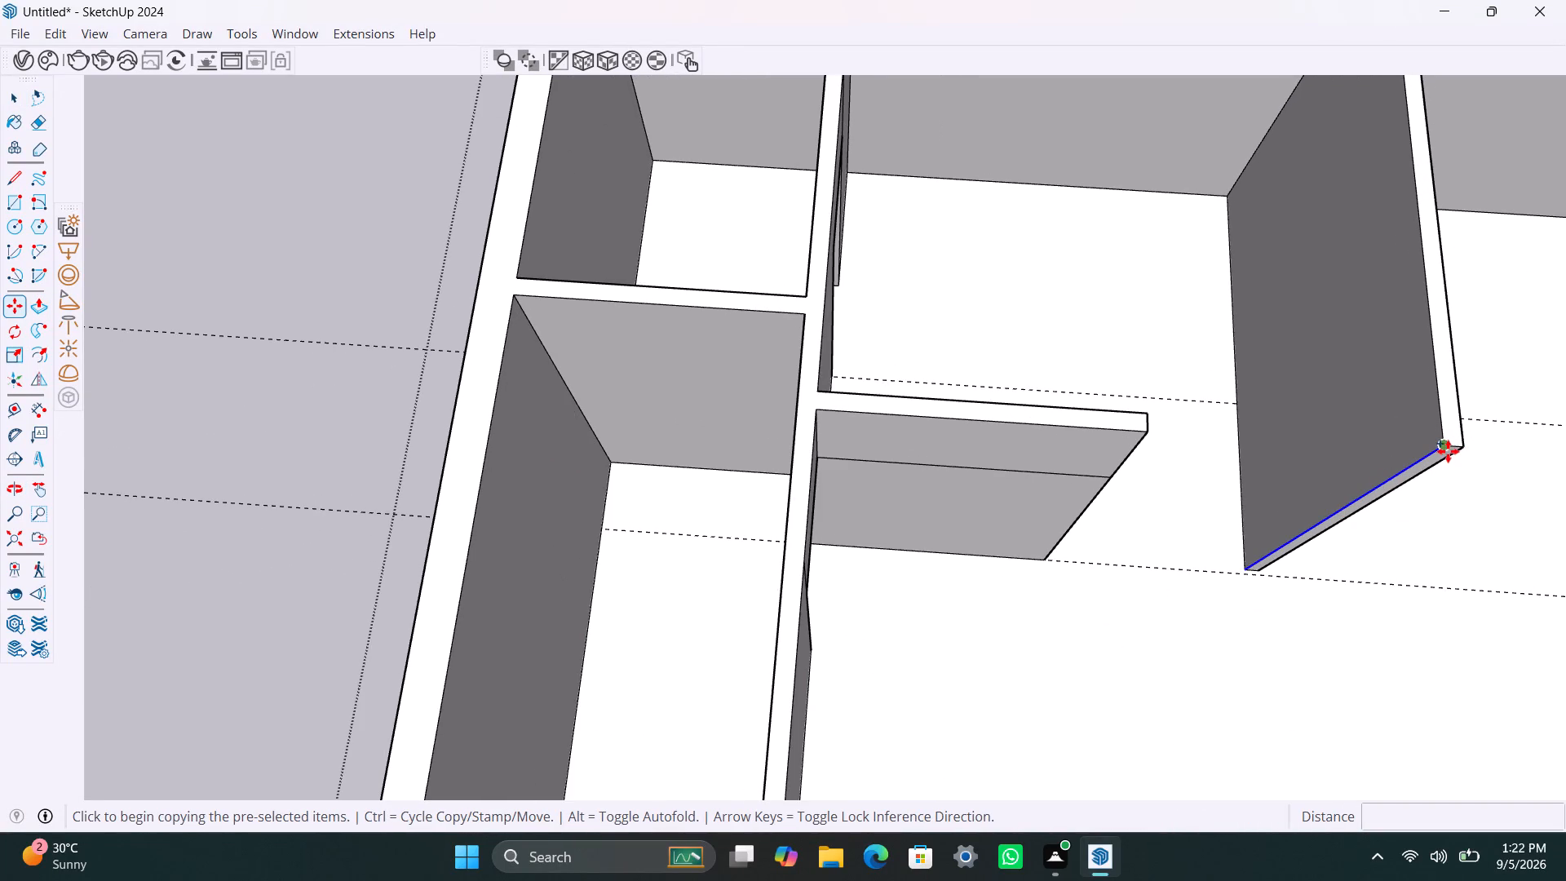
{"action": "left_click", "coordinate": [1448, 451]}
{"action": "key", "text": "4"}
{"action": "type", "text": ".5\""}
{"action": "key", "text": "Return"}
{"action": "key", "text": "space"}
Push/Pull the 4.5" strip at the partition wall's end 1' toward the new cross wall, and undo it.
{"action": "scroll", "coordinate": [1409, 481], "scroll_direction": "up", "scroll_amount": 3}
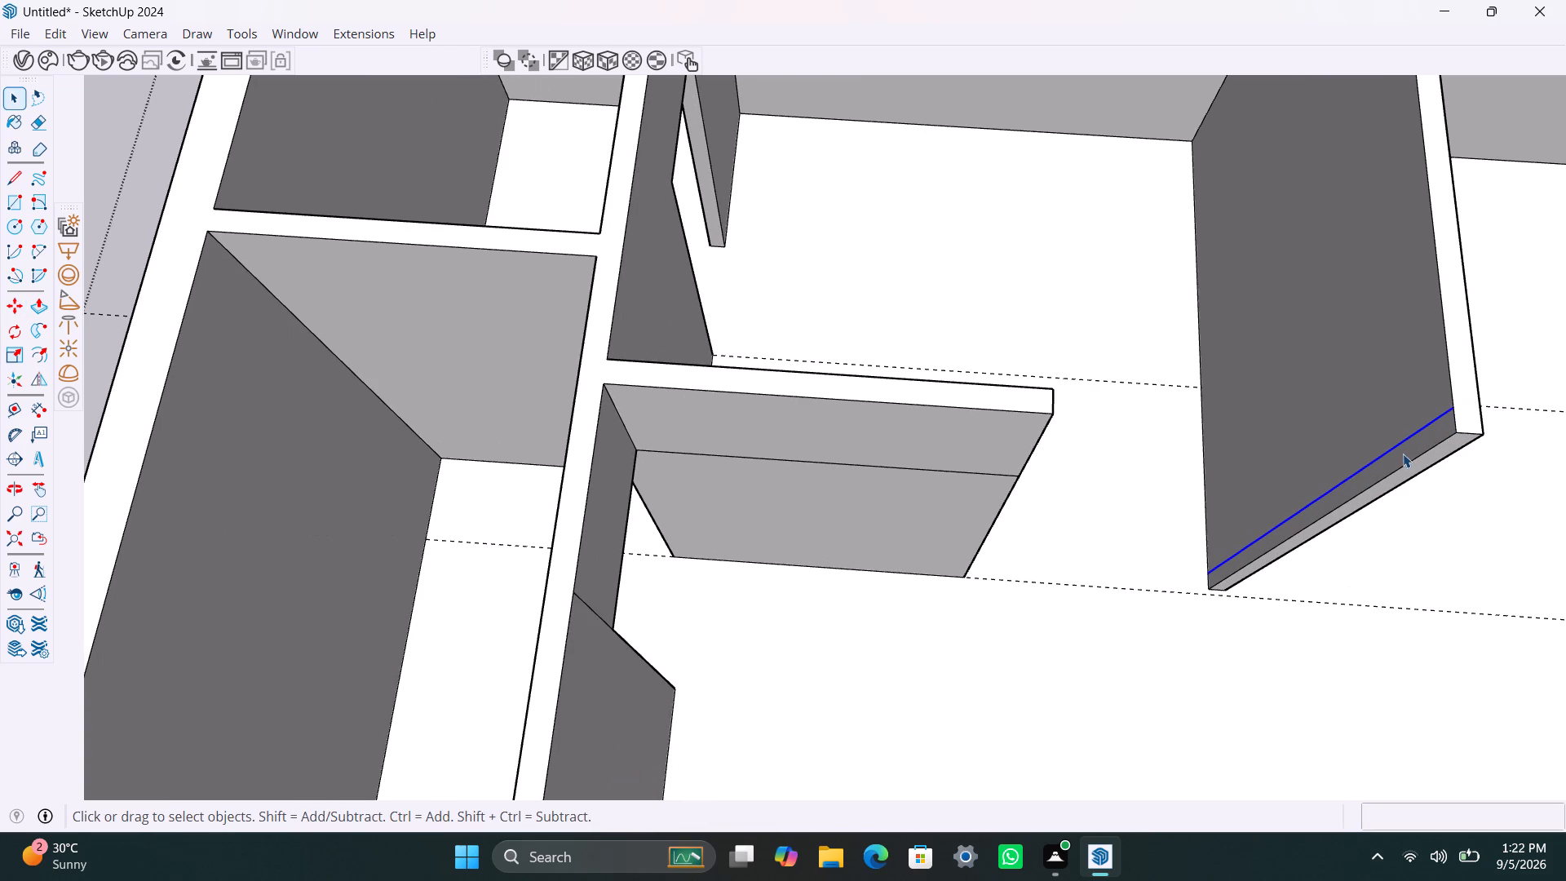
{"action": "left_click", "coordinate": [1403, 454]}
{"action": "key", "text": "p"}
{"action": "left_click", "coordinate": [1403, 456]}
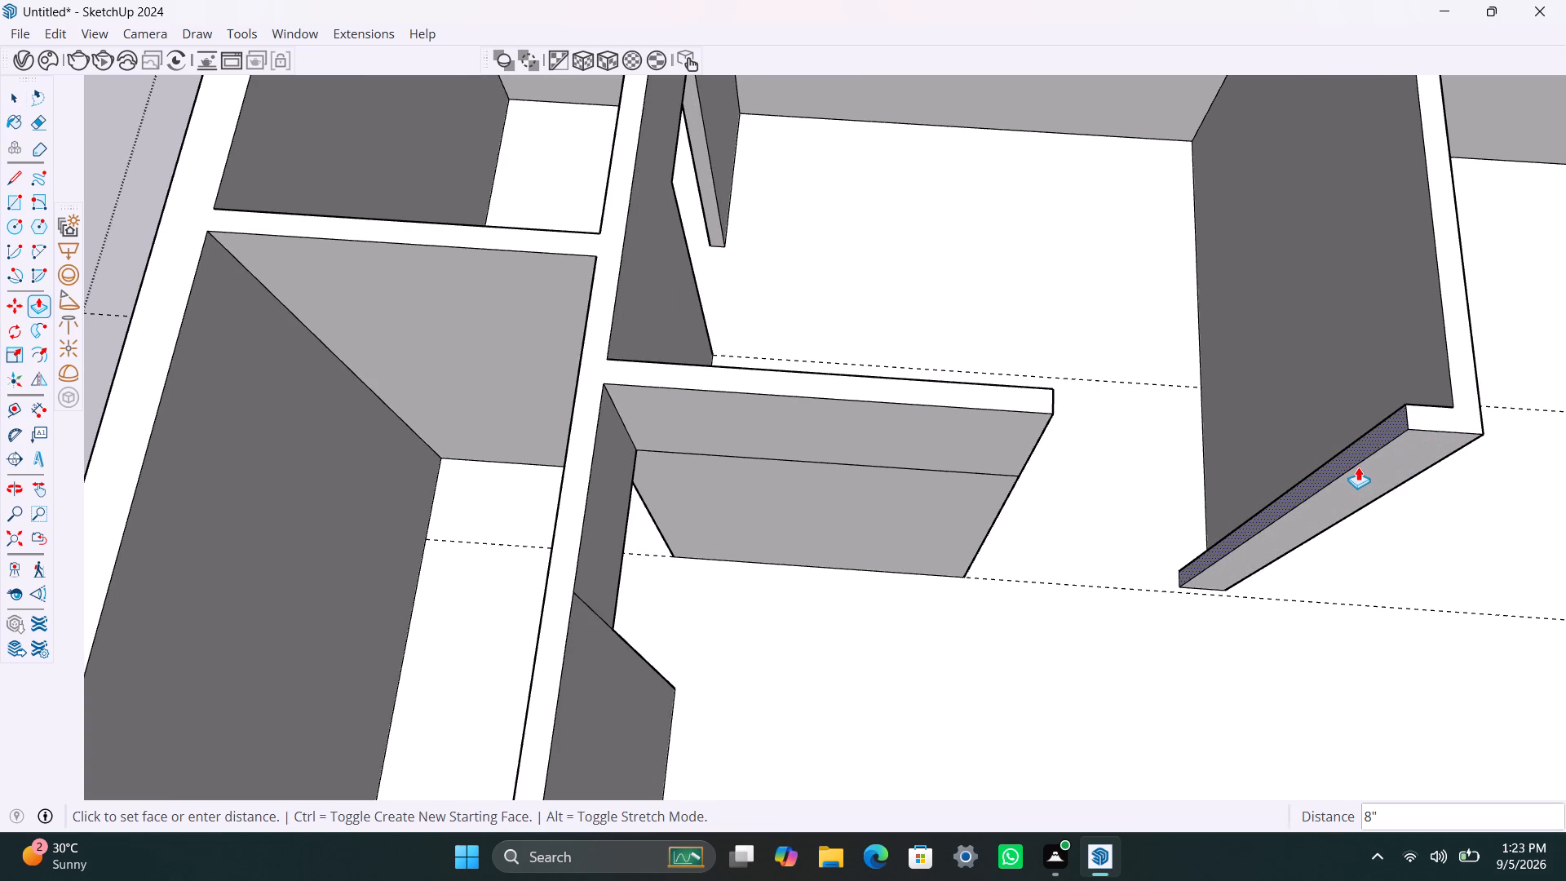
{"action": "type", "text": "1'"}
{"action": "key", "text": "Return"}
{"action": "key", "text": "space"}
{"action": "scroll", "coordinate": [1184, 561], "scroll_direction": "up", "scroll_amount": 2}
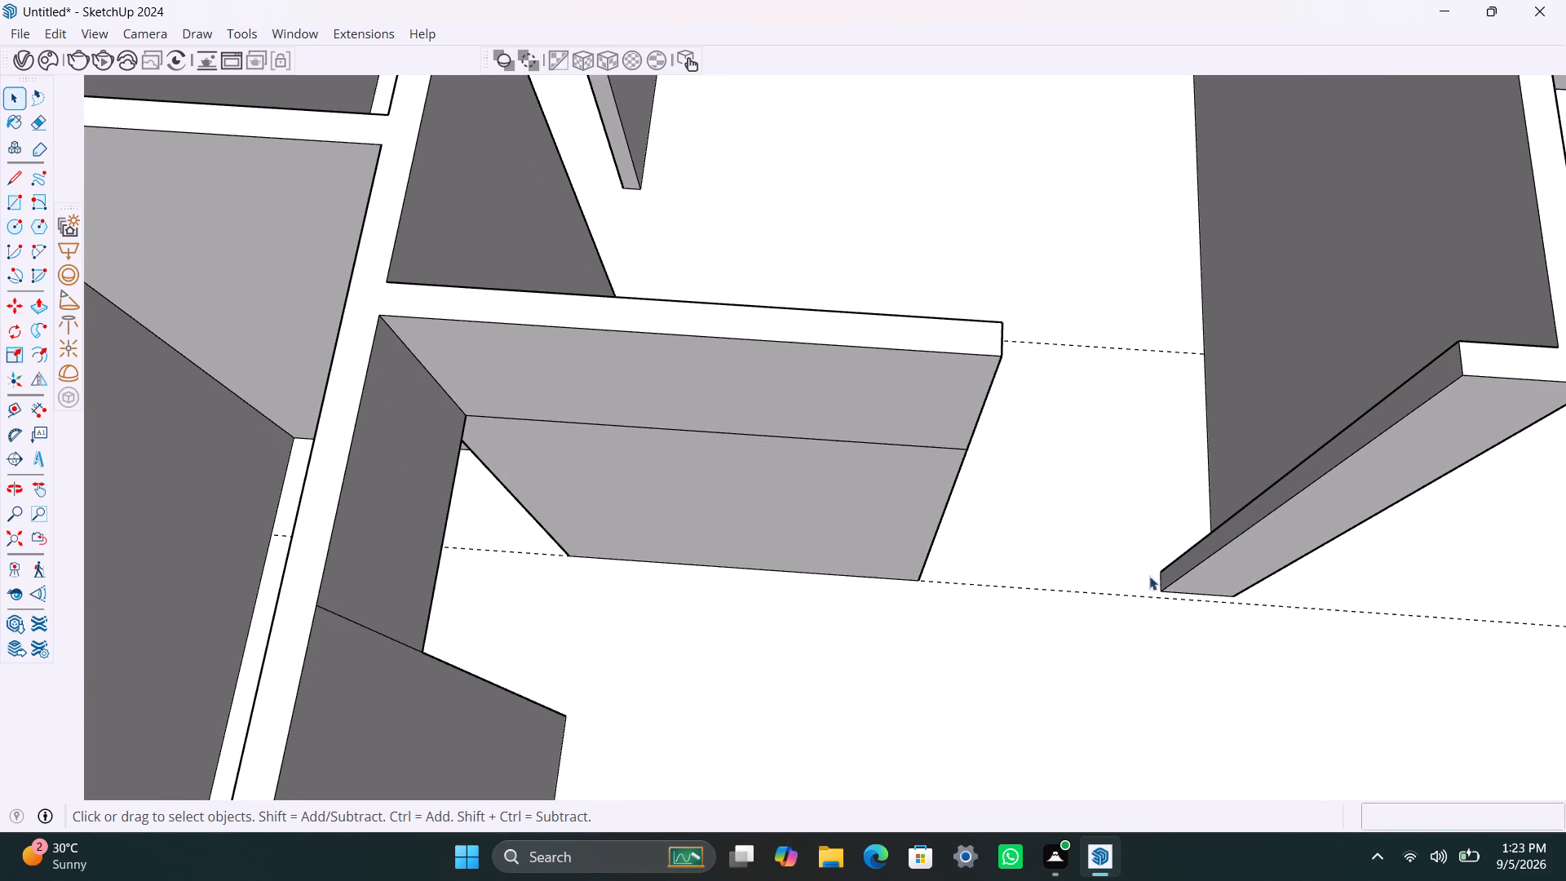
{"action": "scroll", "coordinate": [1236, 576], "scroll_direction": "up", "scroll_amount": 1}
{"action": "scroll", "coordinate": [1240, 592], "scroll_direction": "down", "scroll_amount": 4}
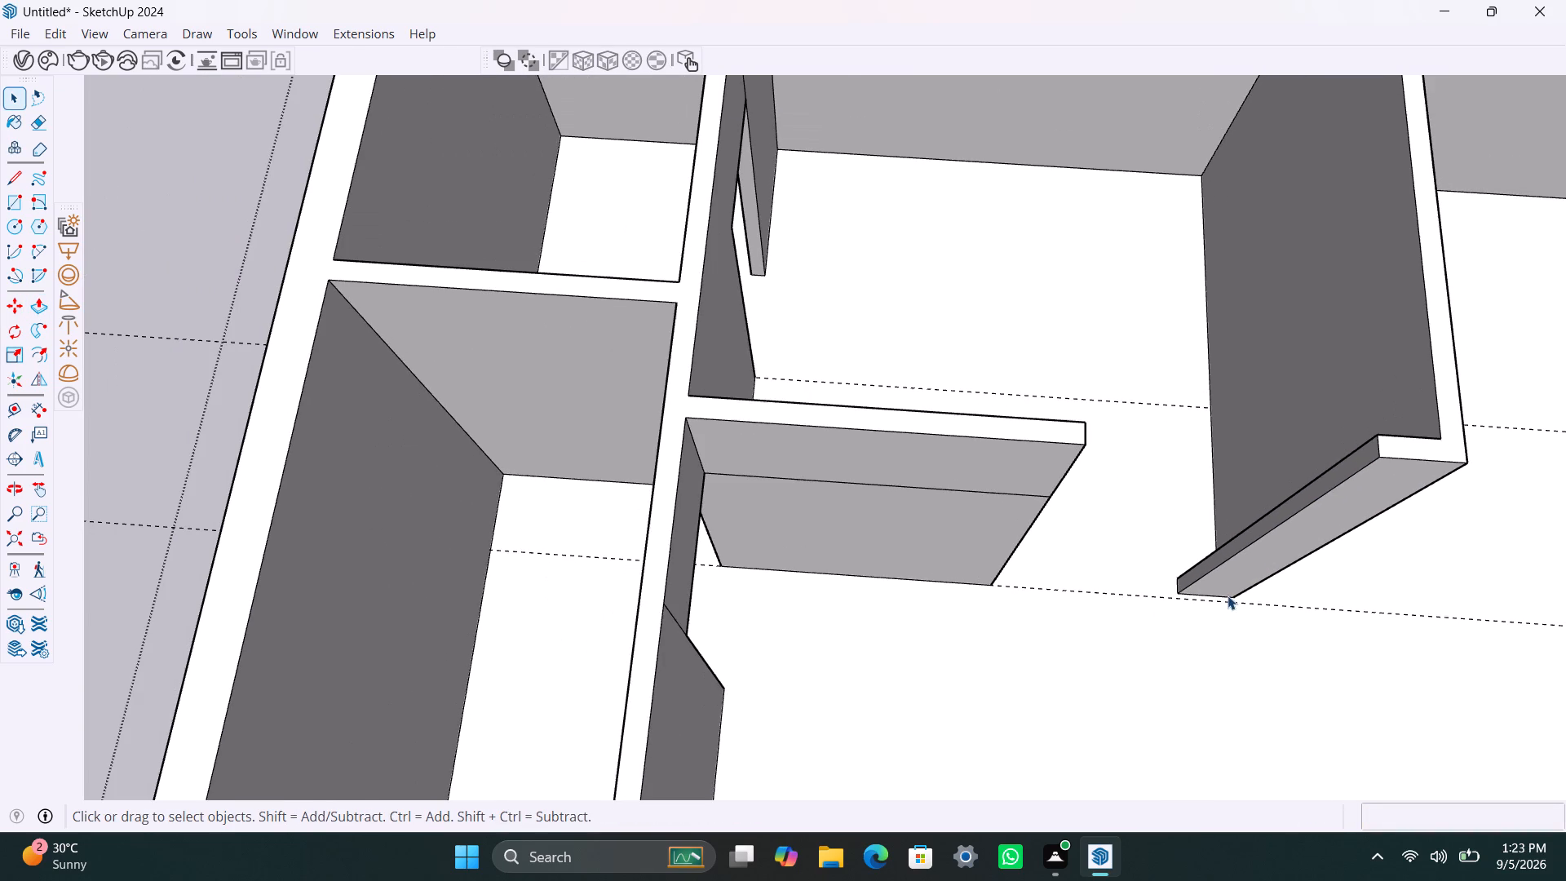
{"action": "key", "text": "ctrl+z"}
Push/Pull the partition wall's end face out to the dashed guide line.
{"action": "scroll", "coordinate": [1246, 588], "scroll_direction": "up", "scroll_amount": 3}
{"action": "left_click", "coordinate": [1250, 580]}
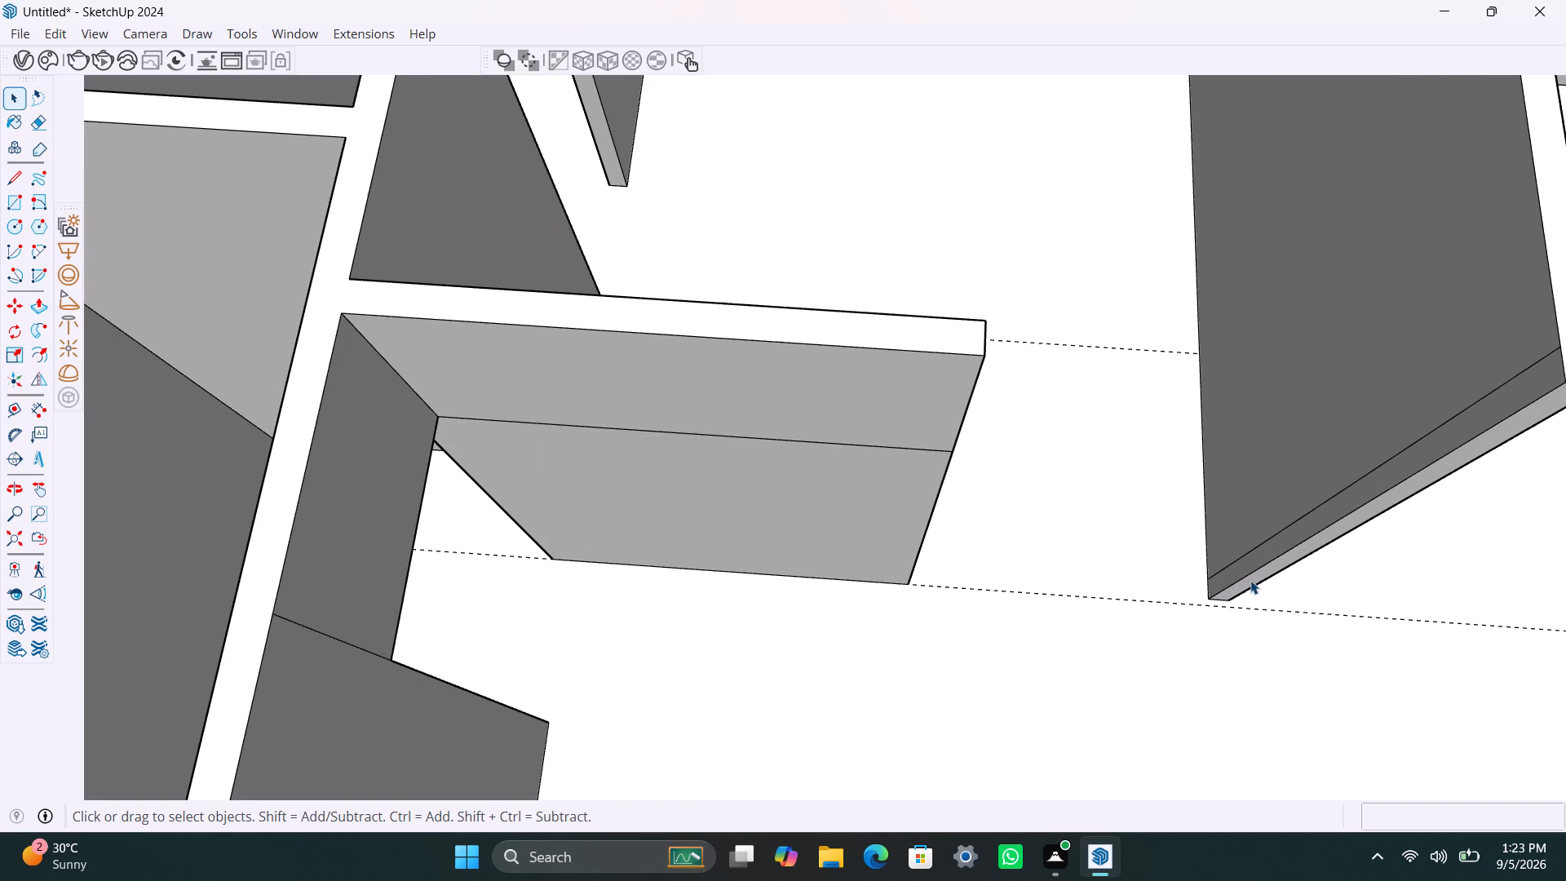
{"action": "key", "text": "p"}
{"action": "left_click", "coordinate": [1253, 579]}
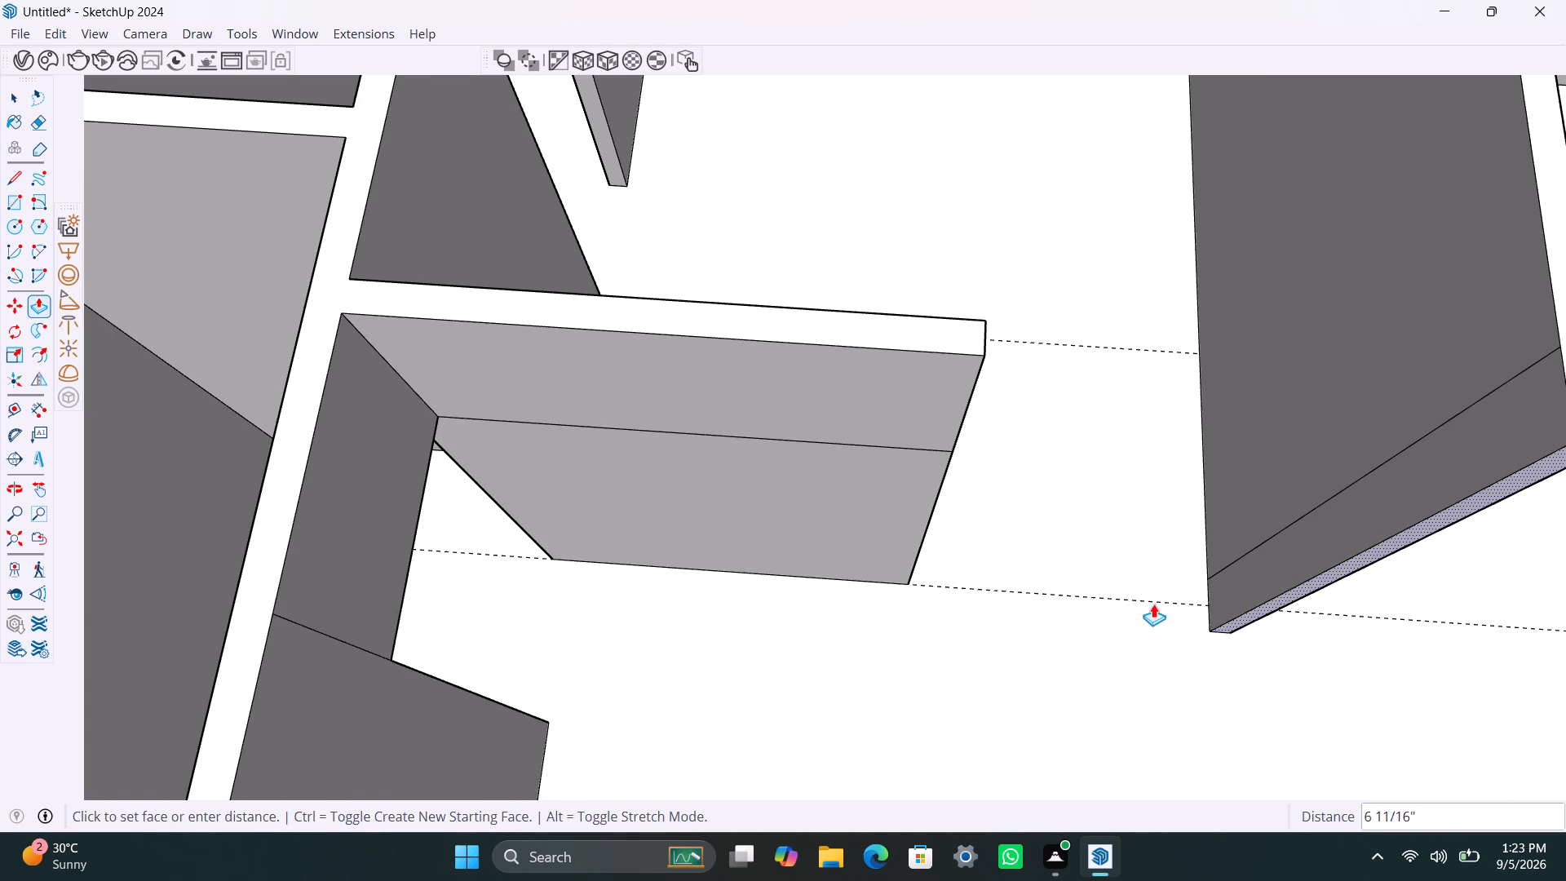
{"action": "left_click", "coordinate": [1142, 601]}
{"action": "key", "text": "space"}
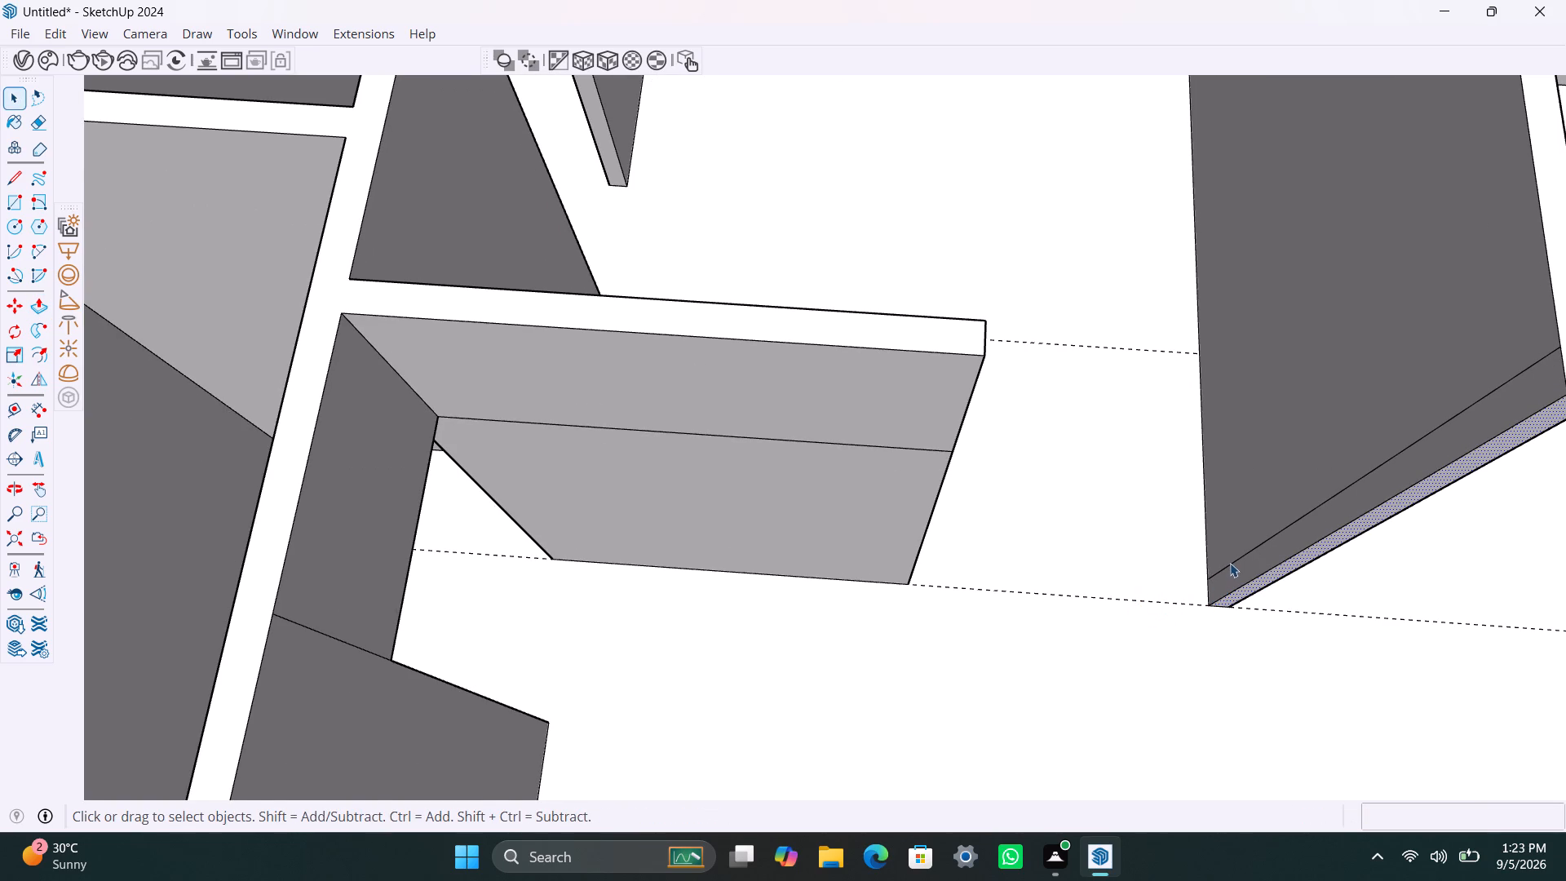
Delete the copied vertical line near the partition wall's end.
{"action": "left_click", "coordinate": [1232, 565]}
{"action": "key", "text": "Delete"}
Copy the extended partition wall's vertical end edge 4.5" inward along its face.
{"action": "scroll", "coordinate": [1202, 625], "scroll_direction": "down", "scroll_amount": 3}
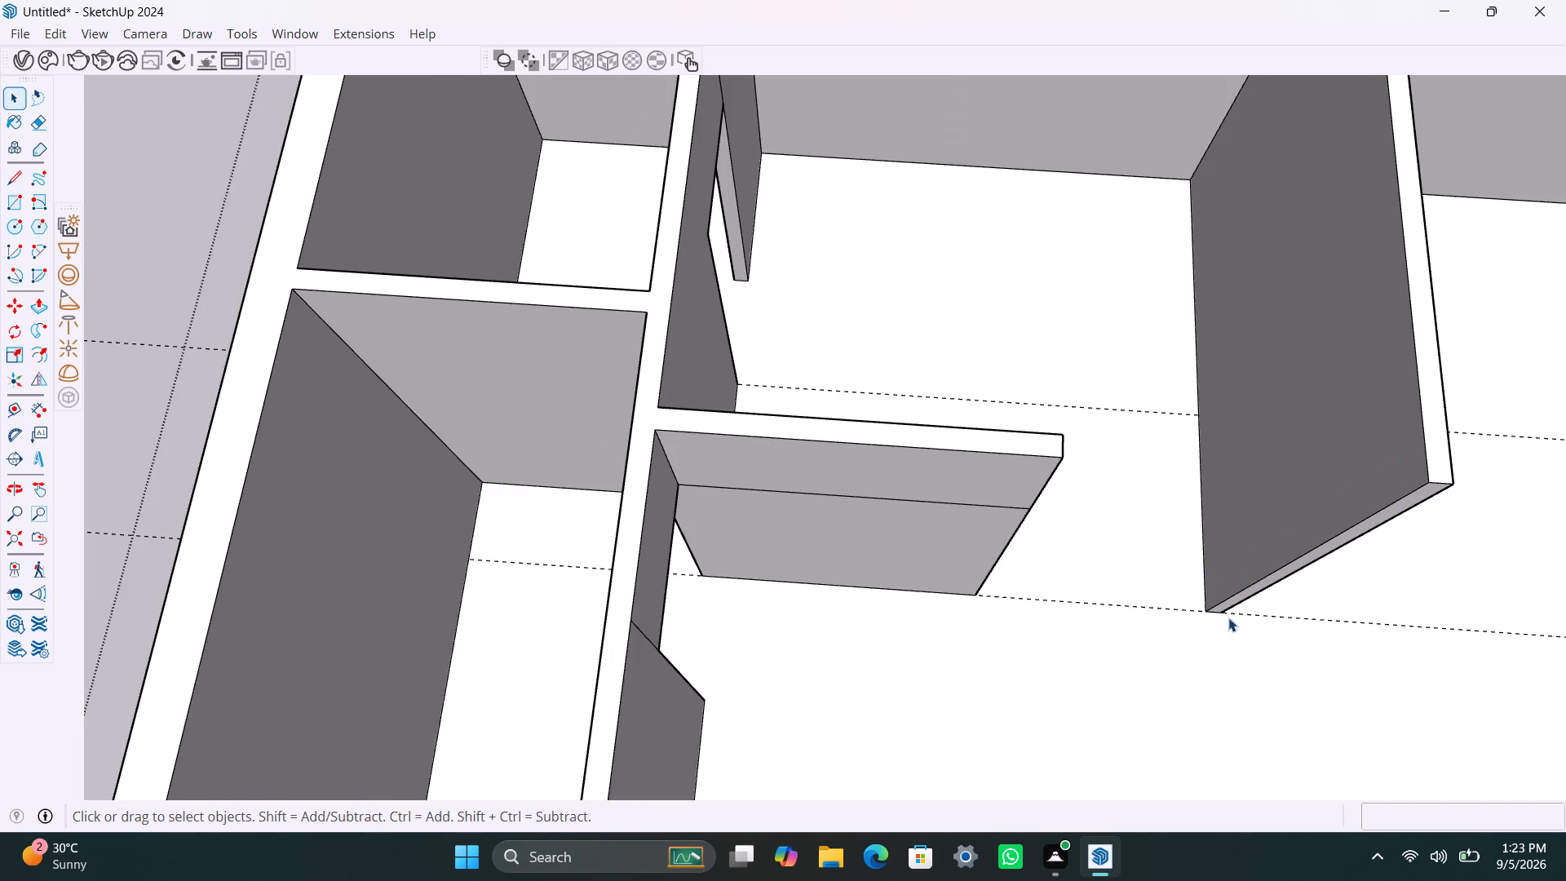
{"action": "scroll", "coordinate": [1228, 617], "scroll_direction": "up", "scroll_amount": 3}
{"action": "left_click", "coordinate": [1238, 588]}
{"action": "scroll", "coordinate": [1226, 596], "scroll_direction": "down", "scroll_amount": 2}
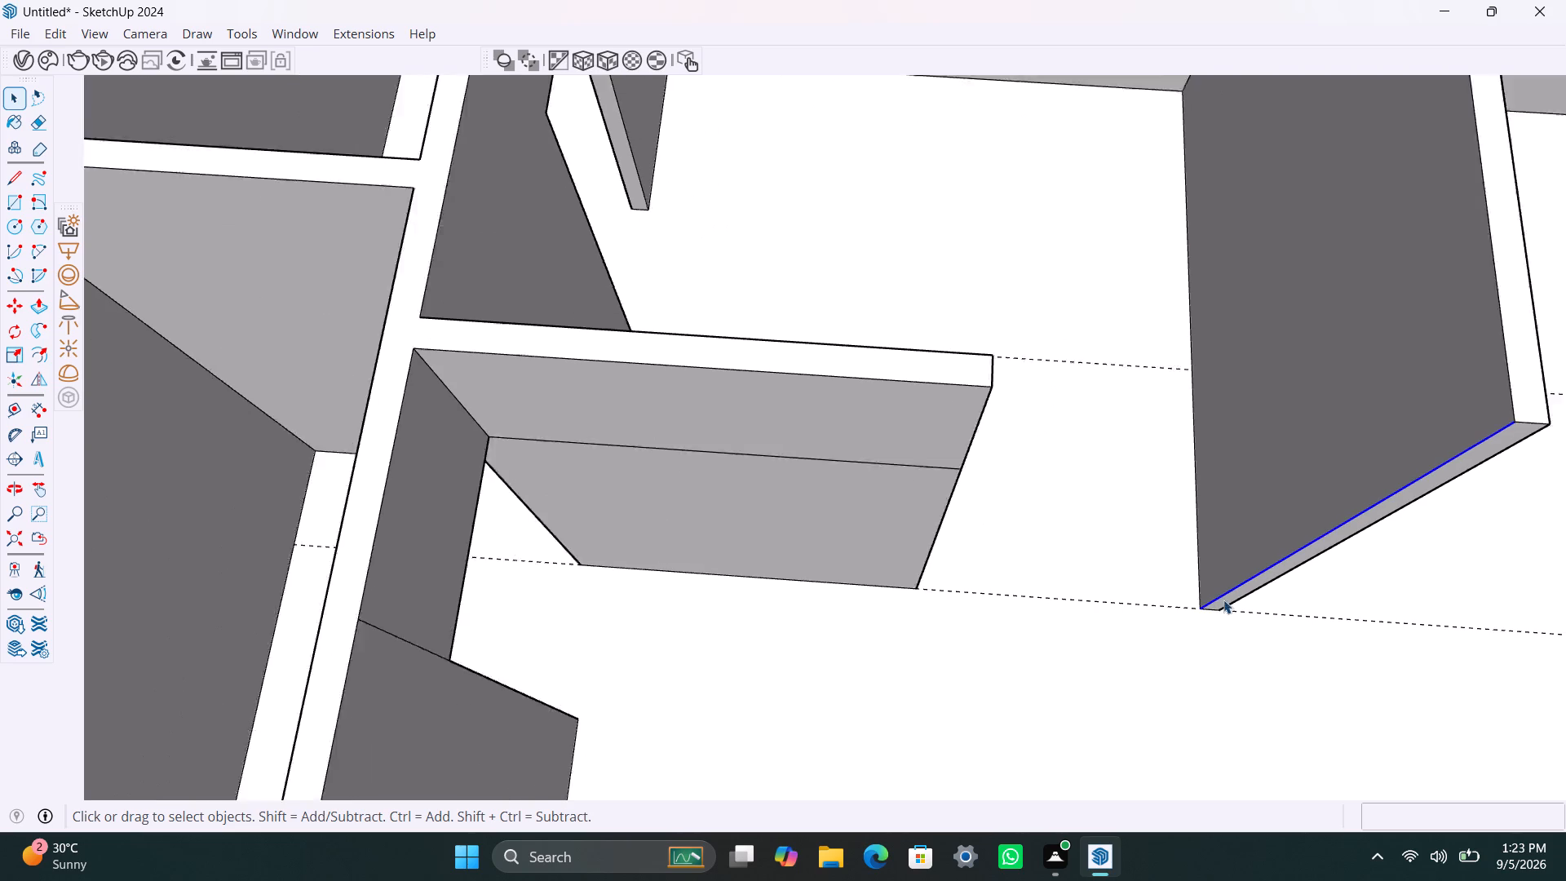
{"action": "scroll", "coordinate": [1223, 600], "scroll_direction": "down", "scroll_amount": 1}
{"action": "key", "text": "m"}
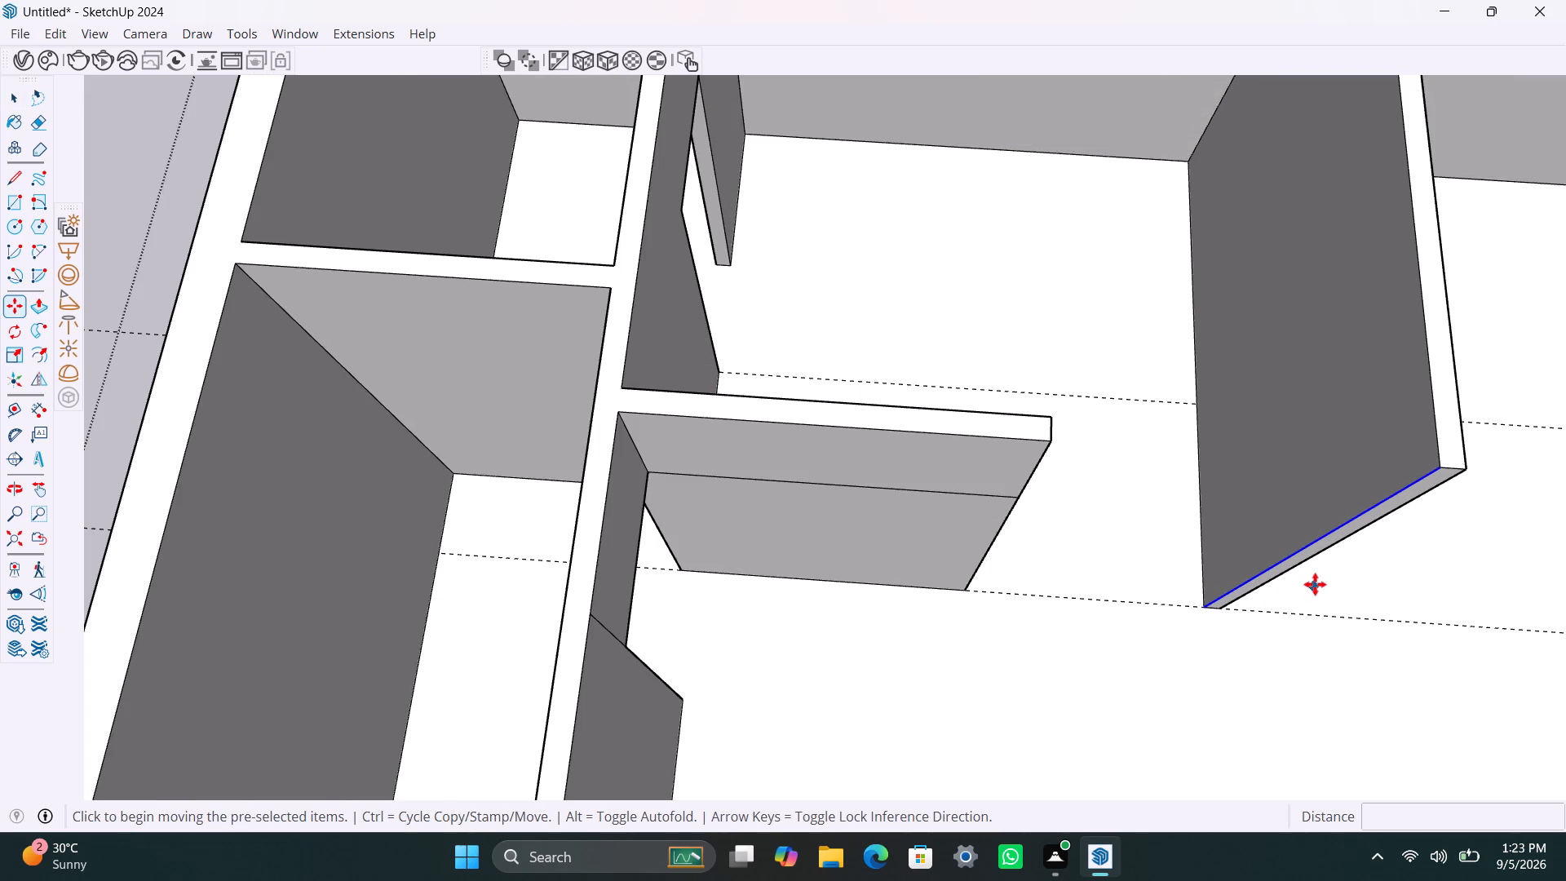
{"action": "left_click", "coordinate": [1443, 467]}
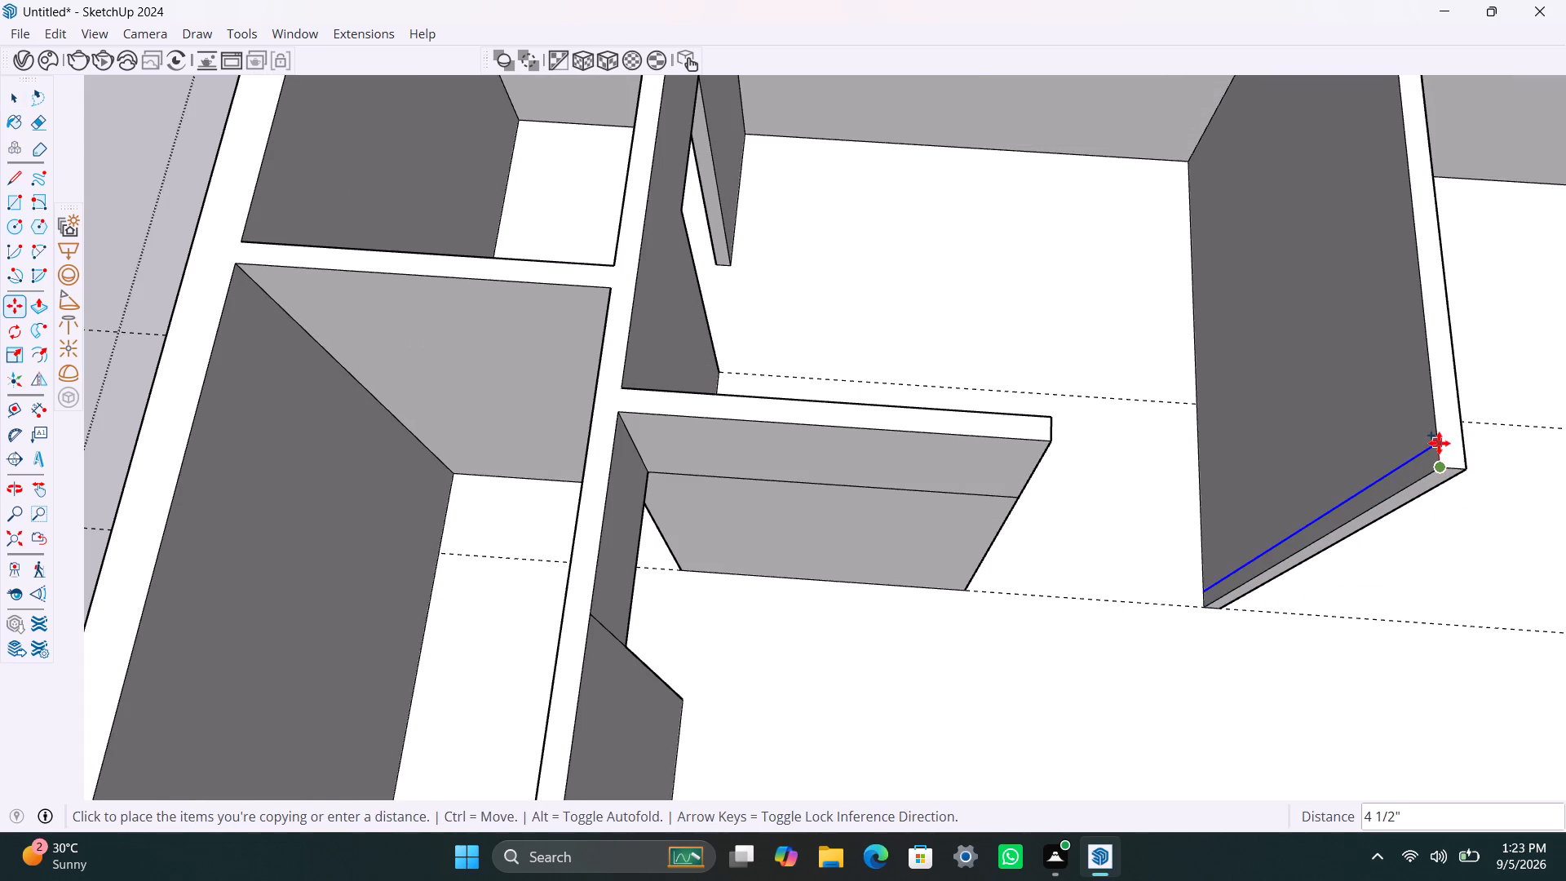
{"action": "type", "text": "4.5\""}
{"action": "key", "text": "Return"}
{"action": "key", "text": "space"}
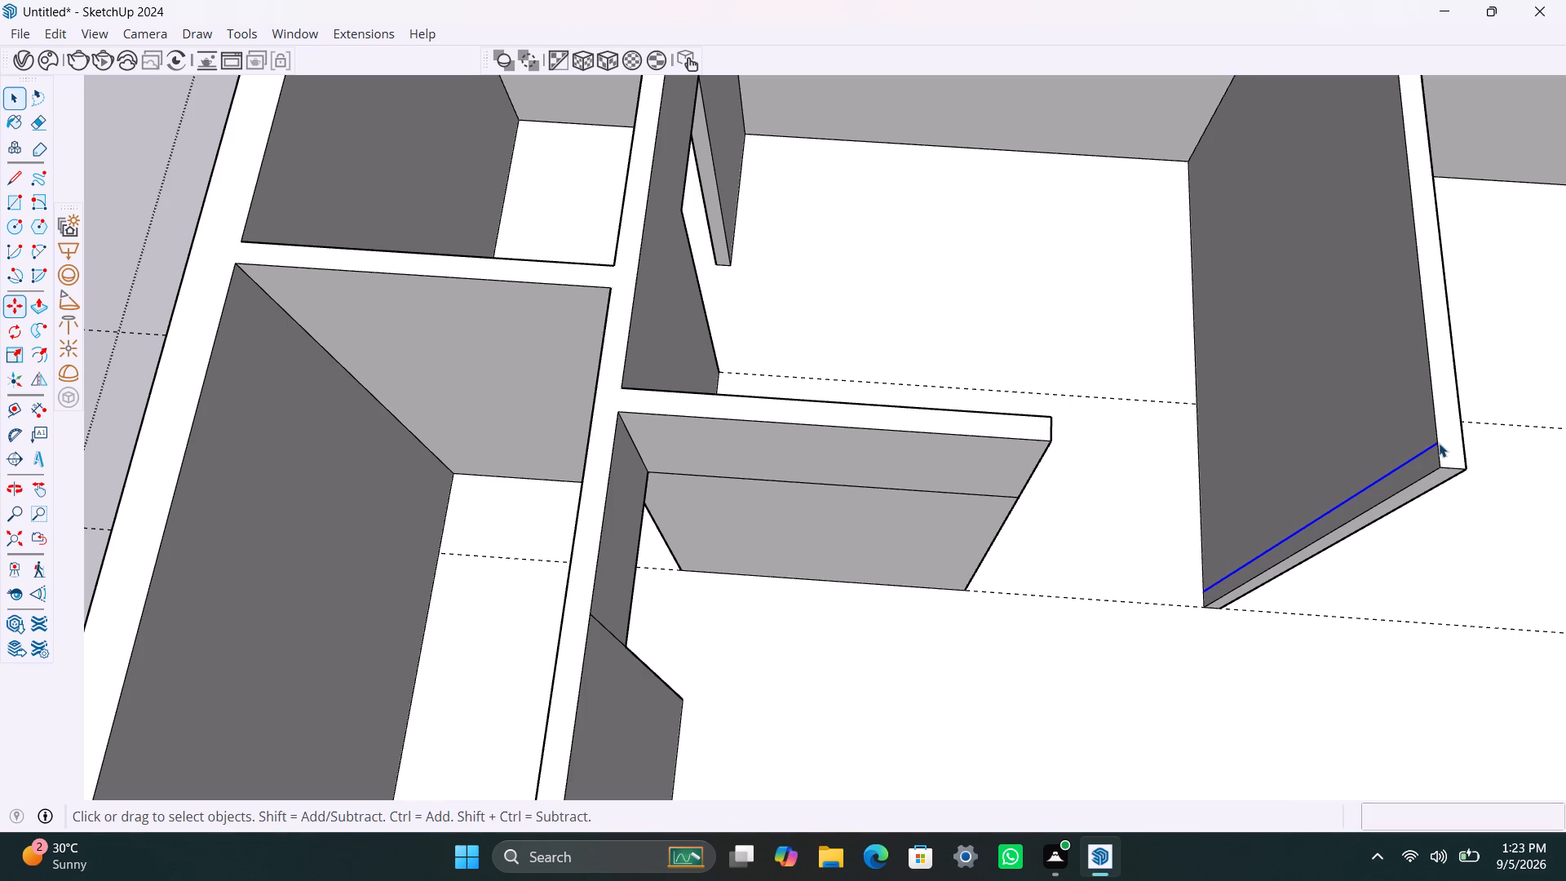
Push/Pull the 4.5" strip at the partition wall's end 1' toward the cross wall, forming a stub wall.
{"action": "left_click", "coordinate": [1414, 476]}
{"action": "key", "text": "p"}
{"action": "left_click", "coordinate": [1414, 476]}
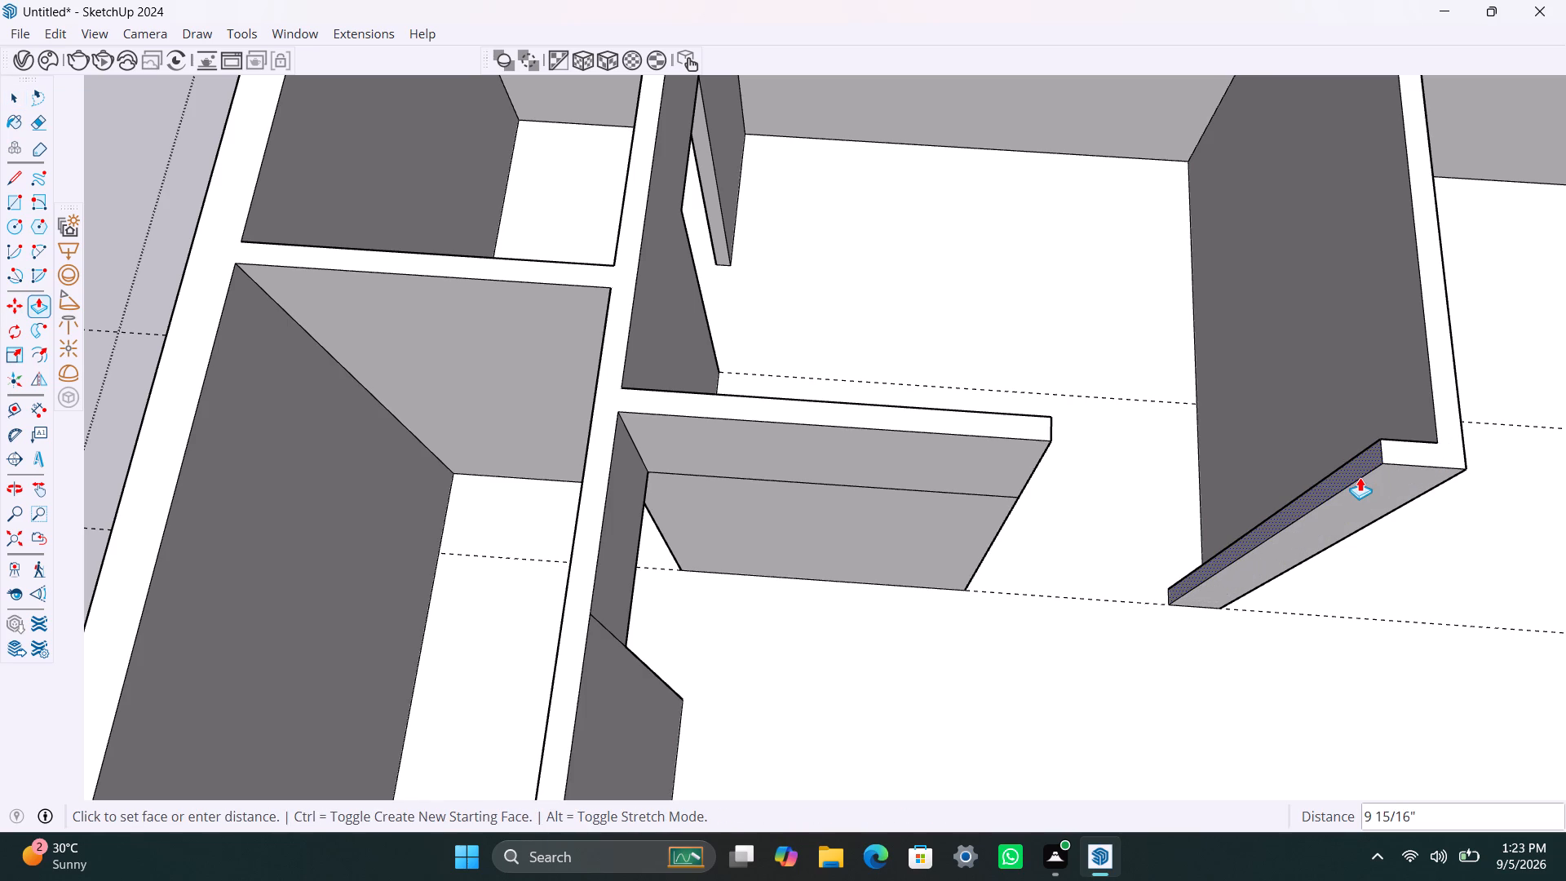
{"action": "type", "text": "1'"}
{"action": "key", "text": "Return"}
{"action": "key", "text": "space"}
Copy the top edge of the 1' stub wall's end face 3' downward.
{"action": "scroll", "coordinate": [1078, 557], "scroll_direction": "down", "scroll_amount": 1}
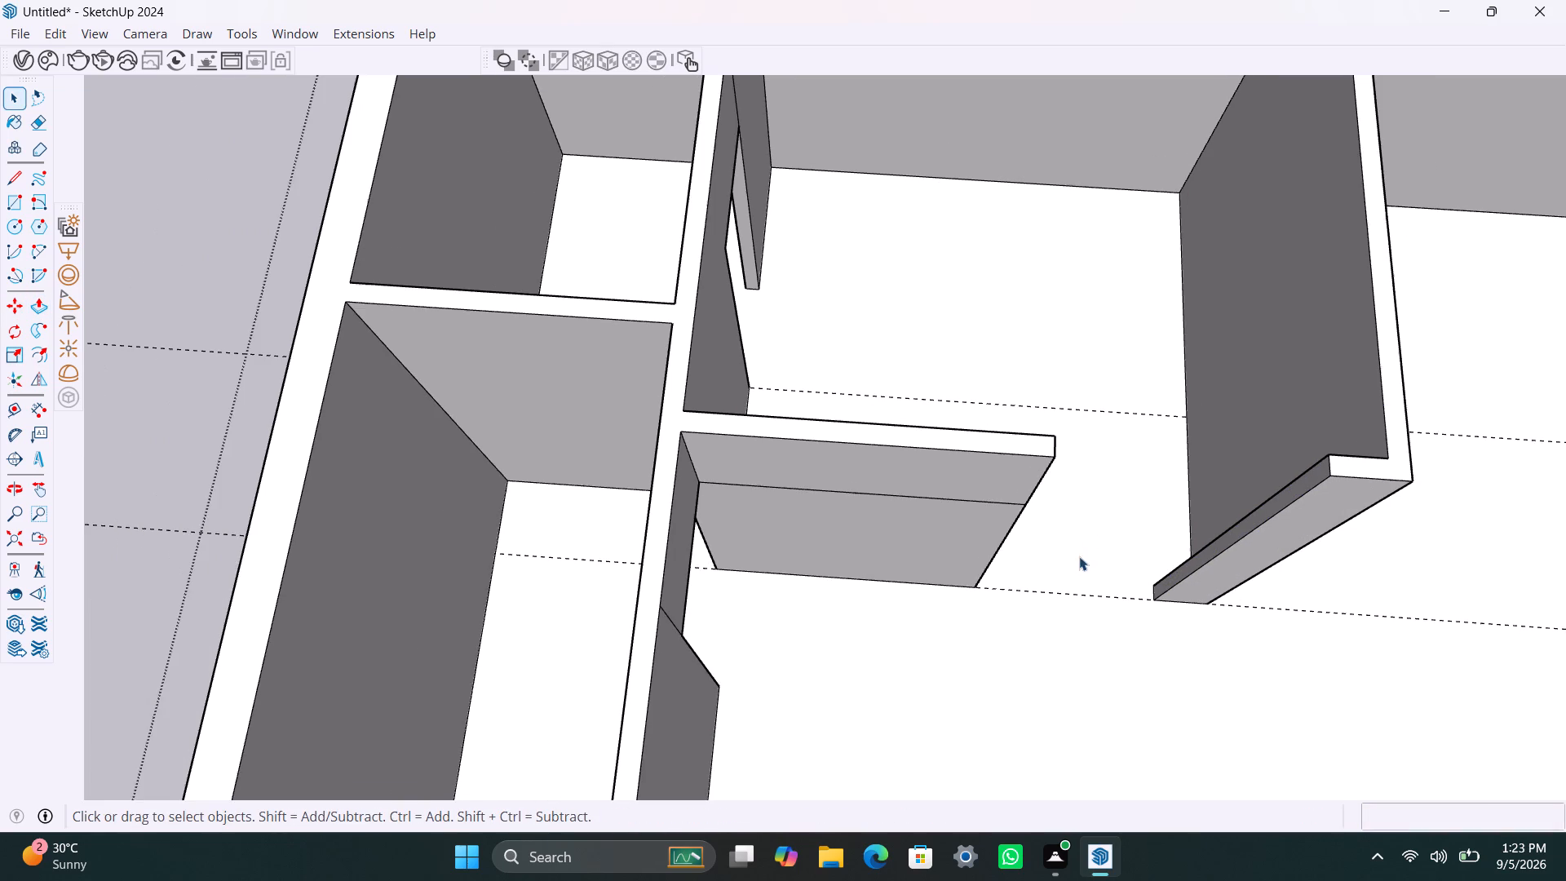
{"action": "scroll", "coordinate": [1309, 484], "scroll_direction": "up", "scroll_amount": 2}
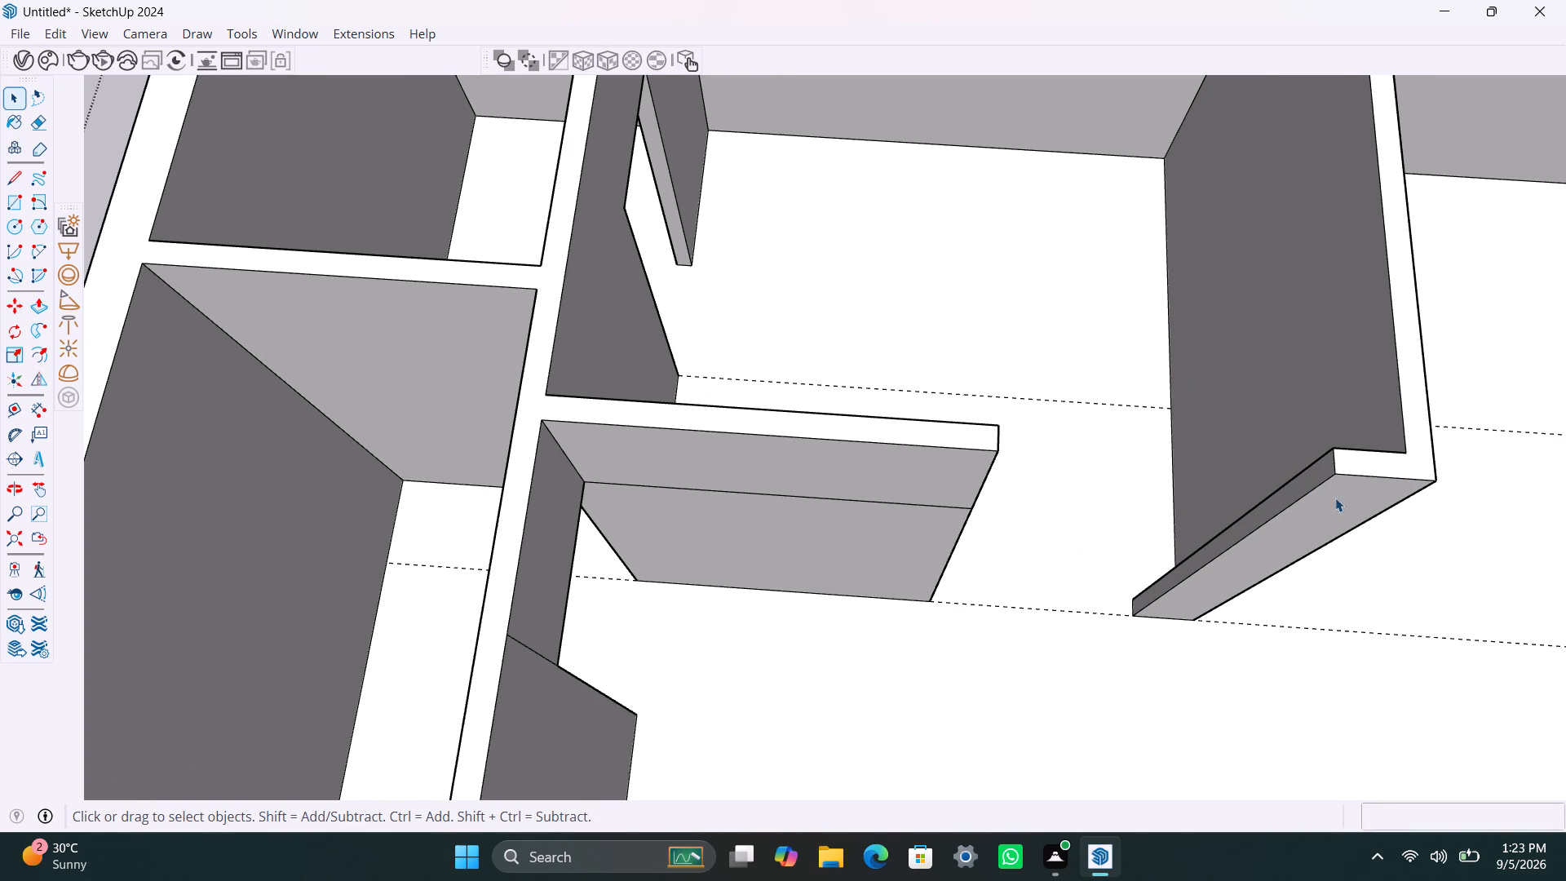
{"action": "scroll", "coordinate": [1333, 498], "scroll_direction": "up", "scroll_amount": 2}
{"action": "left_click", "coordinate": [1336, 460]}
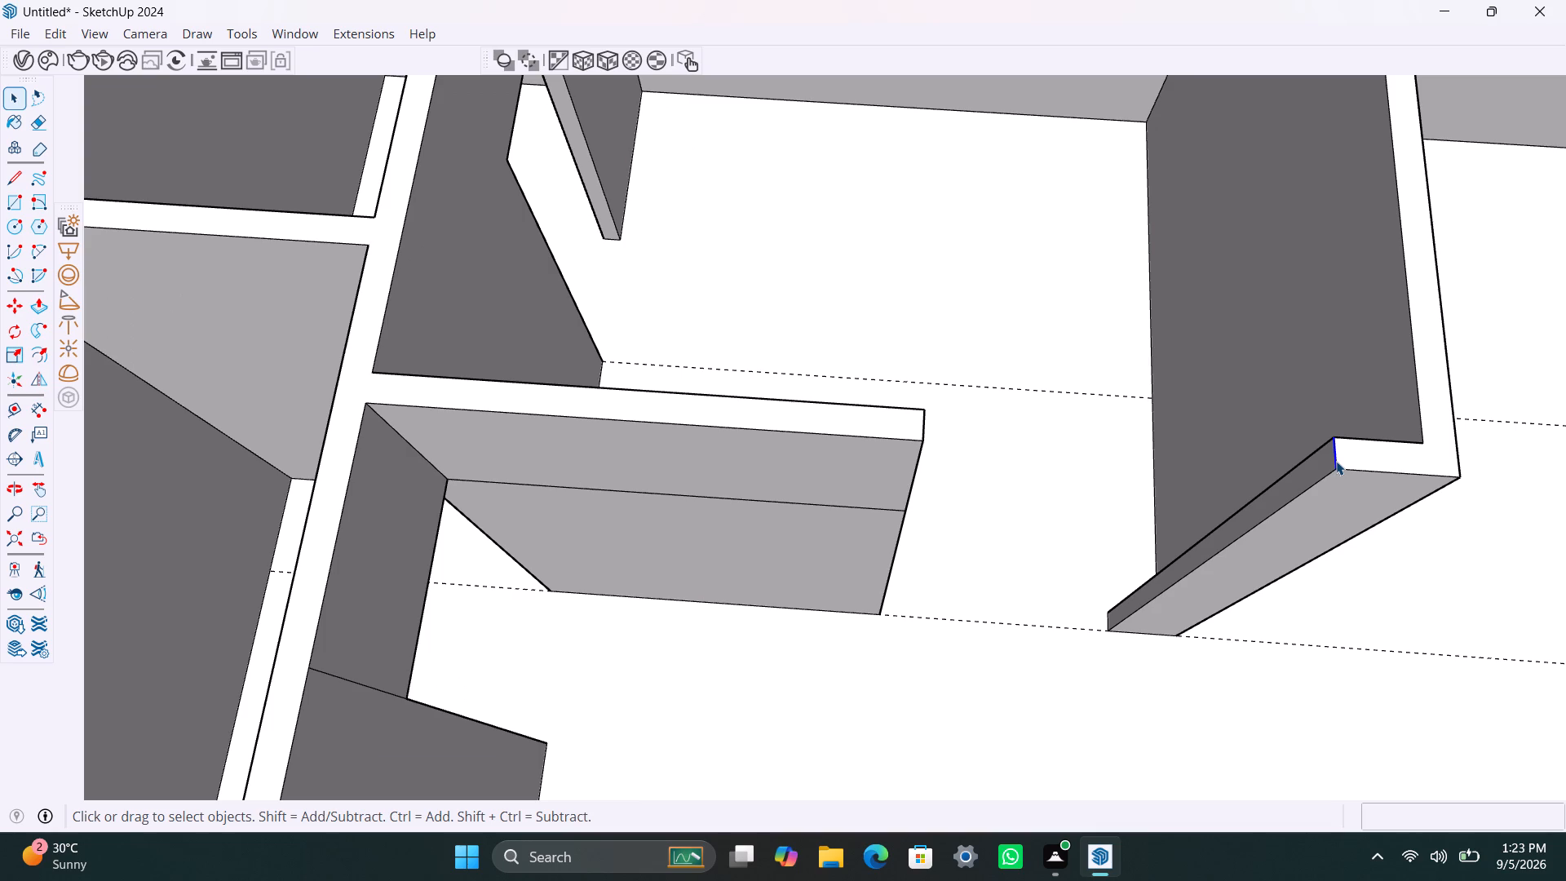
{"action": "key", "text": "m"}
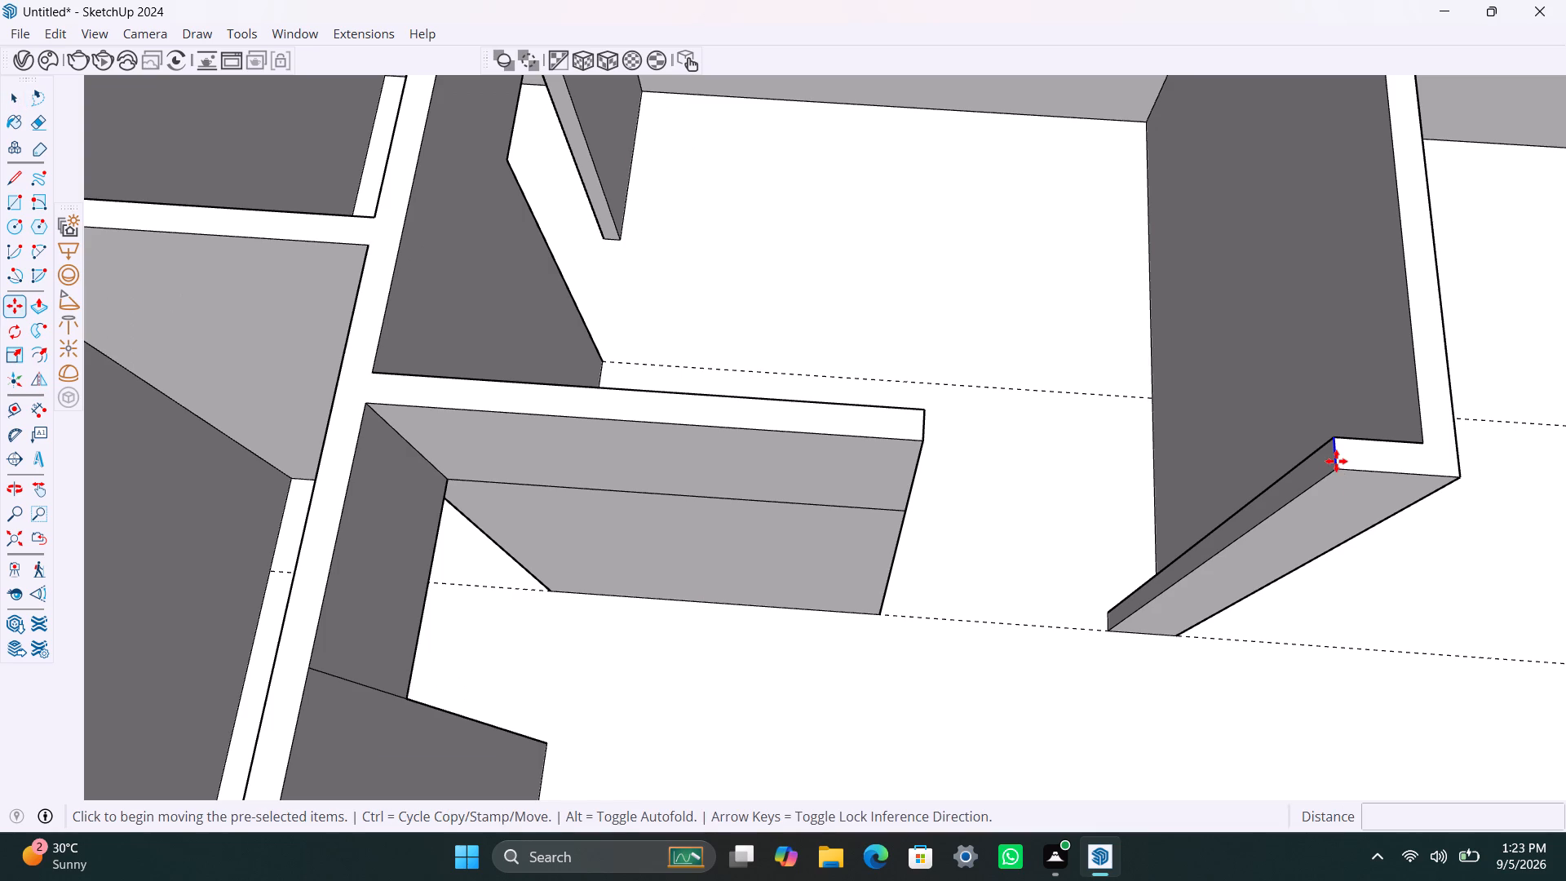
{"action": "left_click", "coordinate": [1336, 465]}
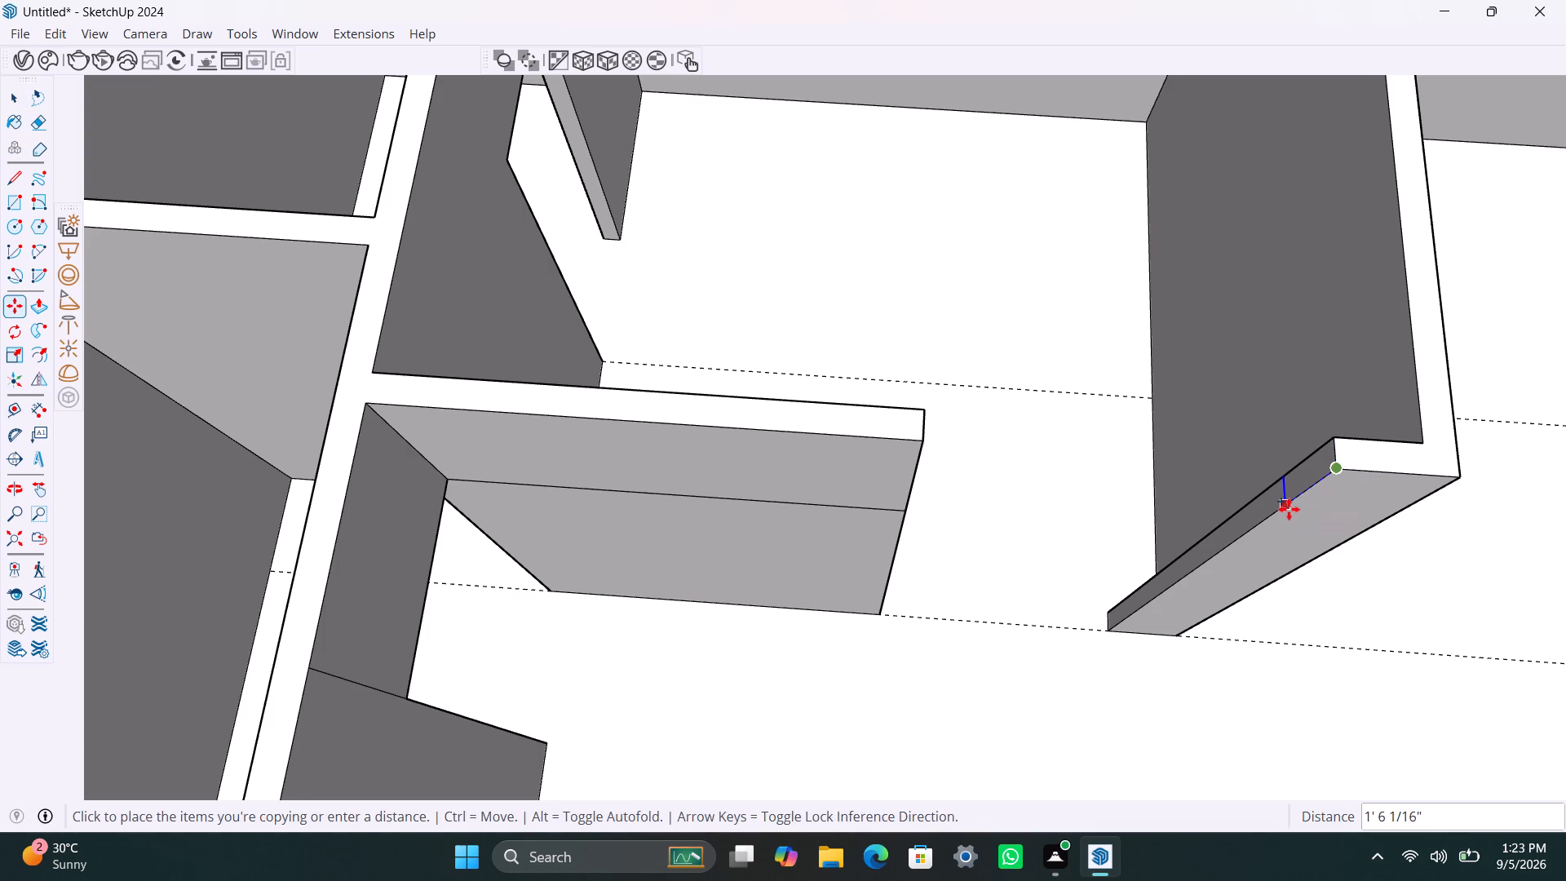
{"action": "type", "text": "3'"}
{"action": "key", "text": "Return"}
{"action": "key", "text": "space"}
Push/Pull the upper 3' part of the stub's end face 3' toward the cross wall, forming the door header.
{"action": "left_click", "coordinate": [1286, 491]}
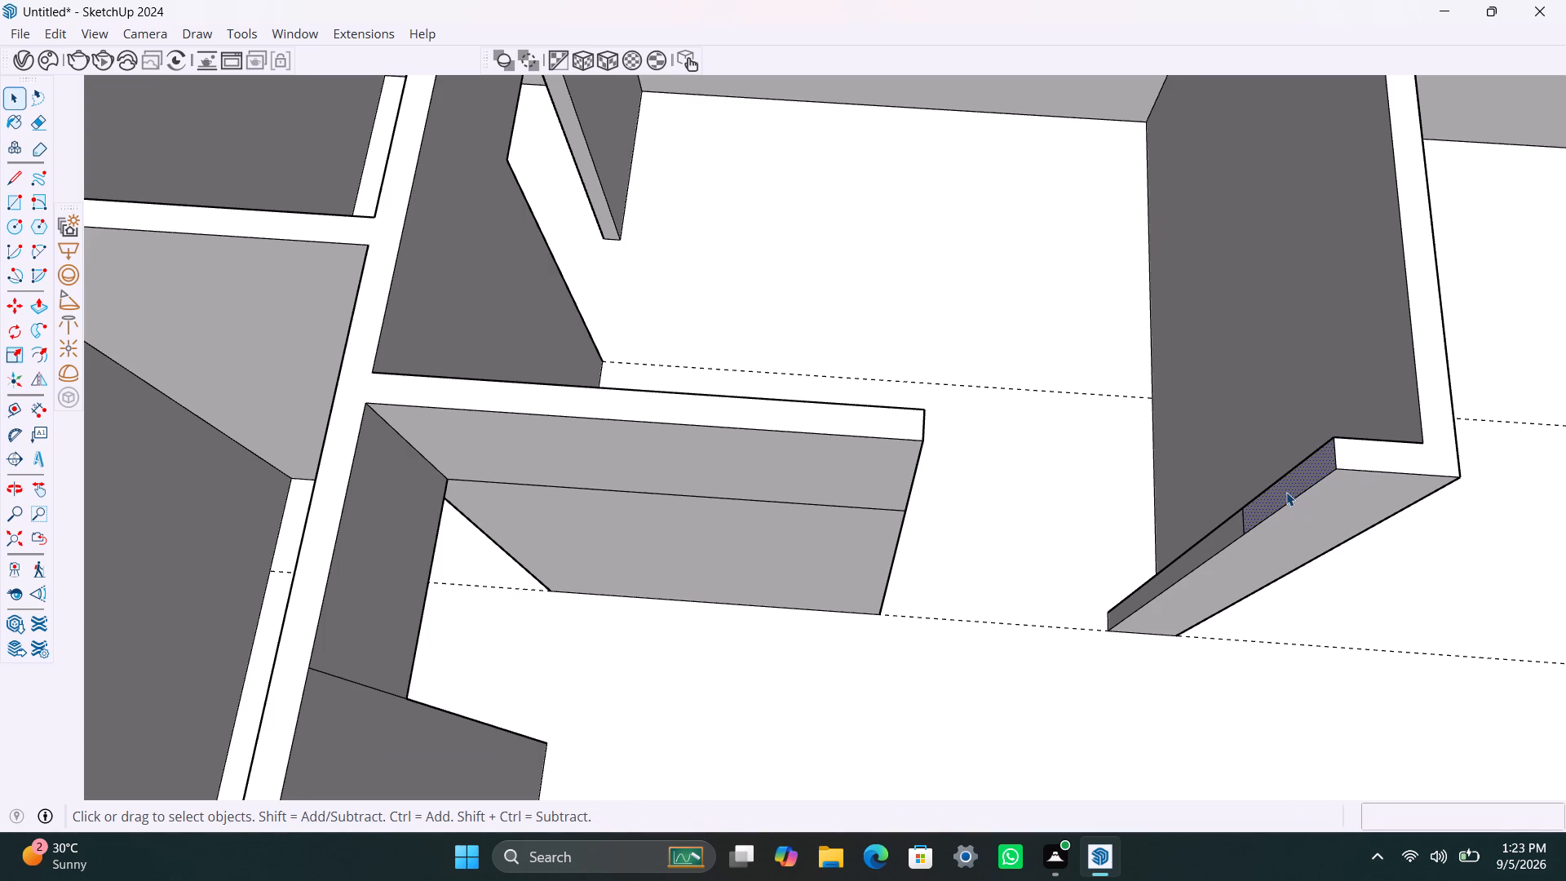
{"action": "key", "text": "p"}
{"action": "left_click", "coordinate": [1286, 492]}
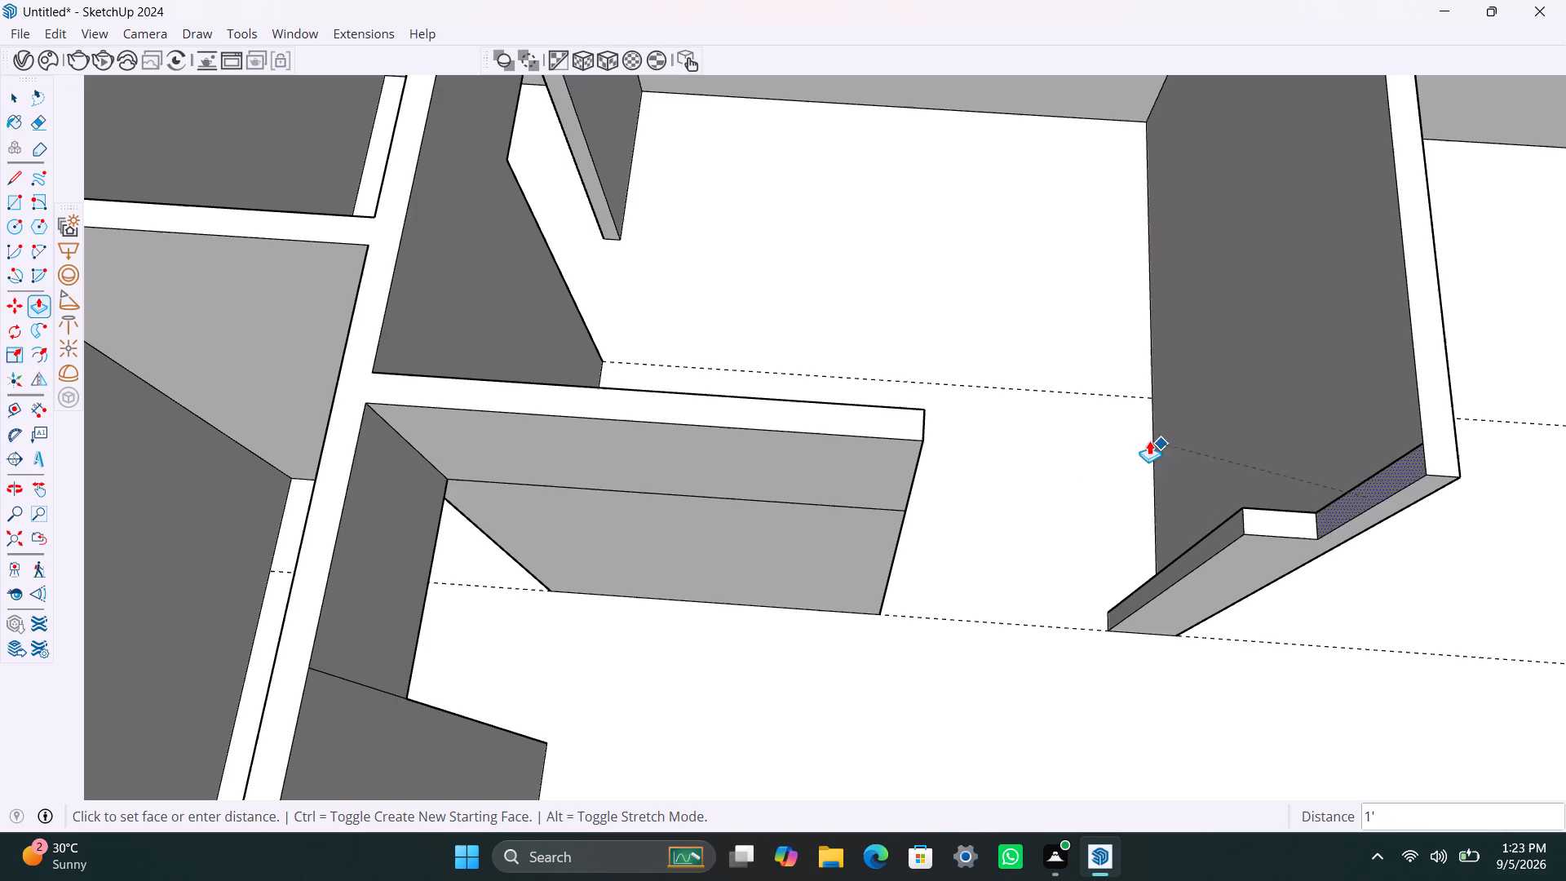
{"action": "key", "text": "3"}
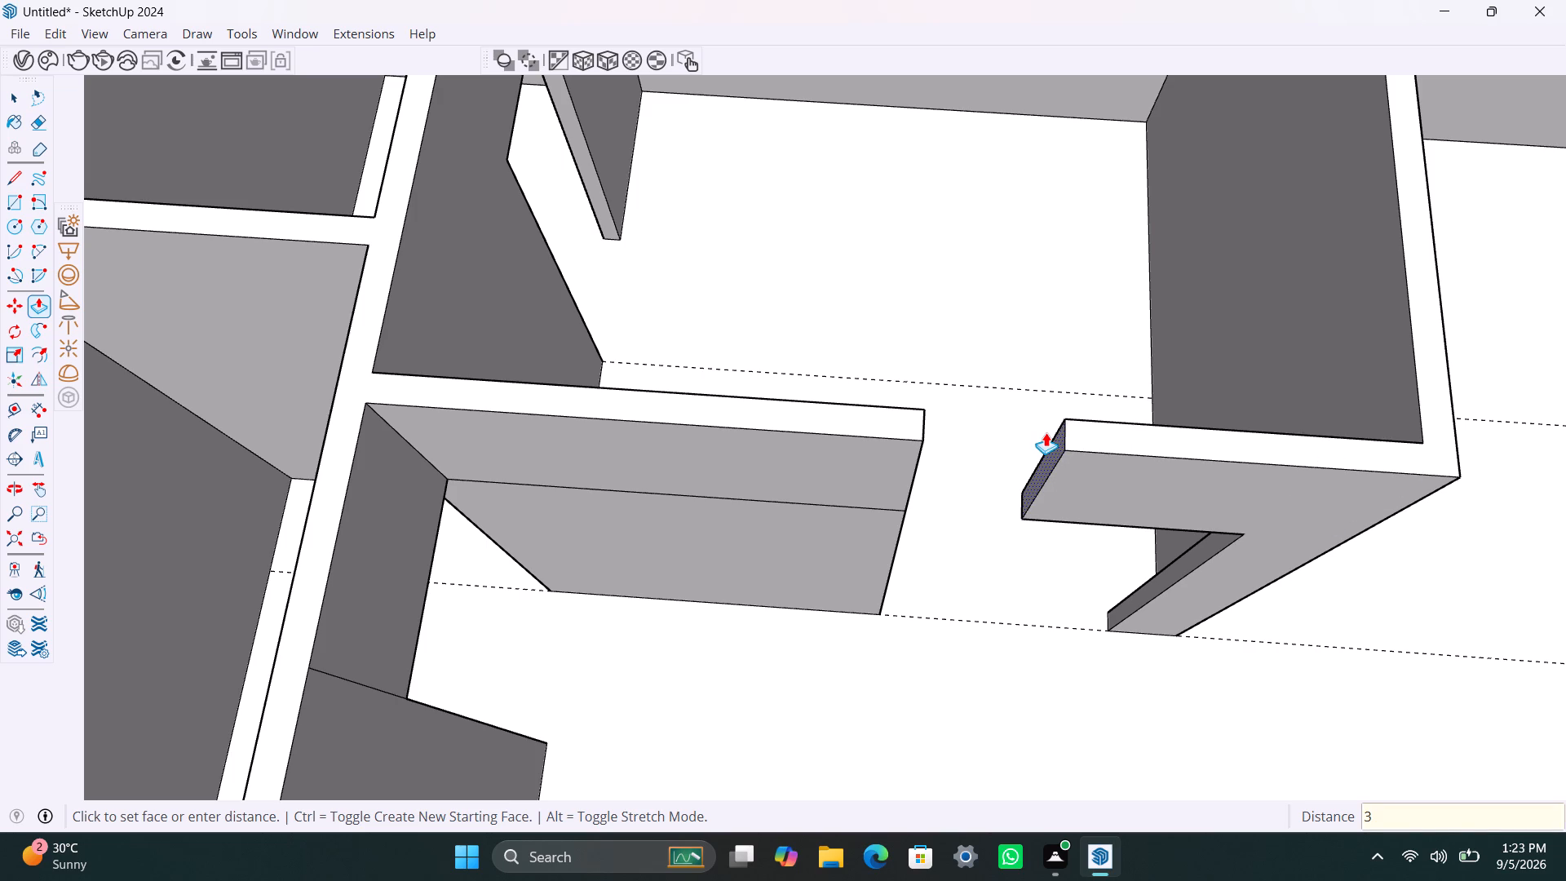
{"action": "key", "text": "apostrophe"}
{"action": "key", "text": "Return"}
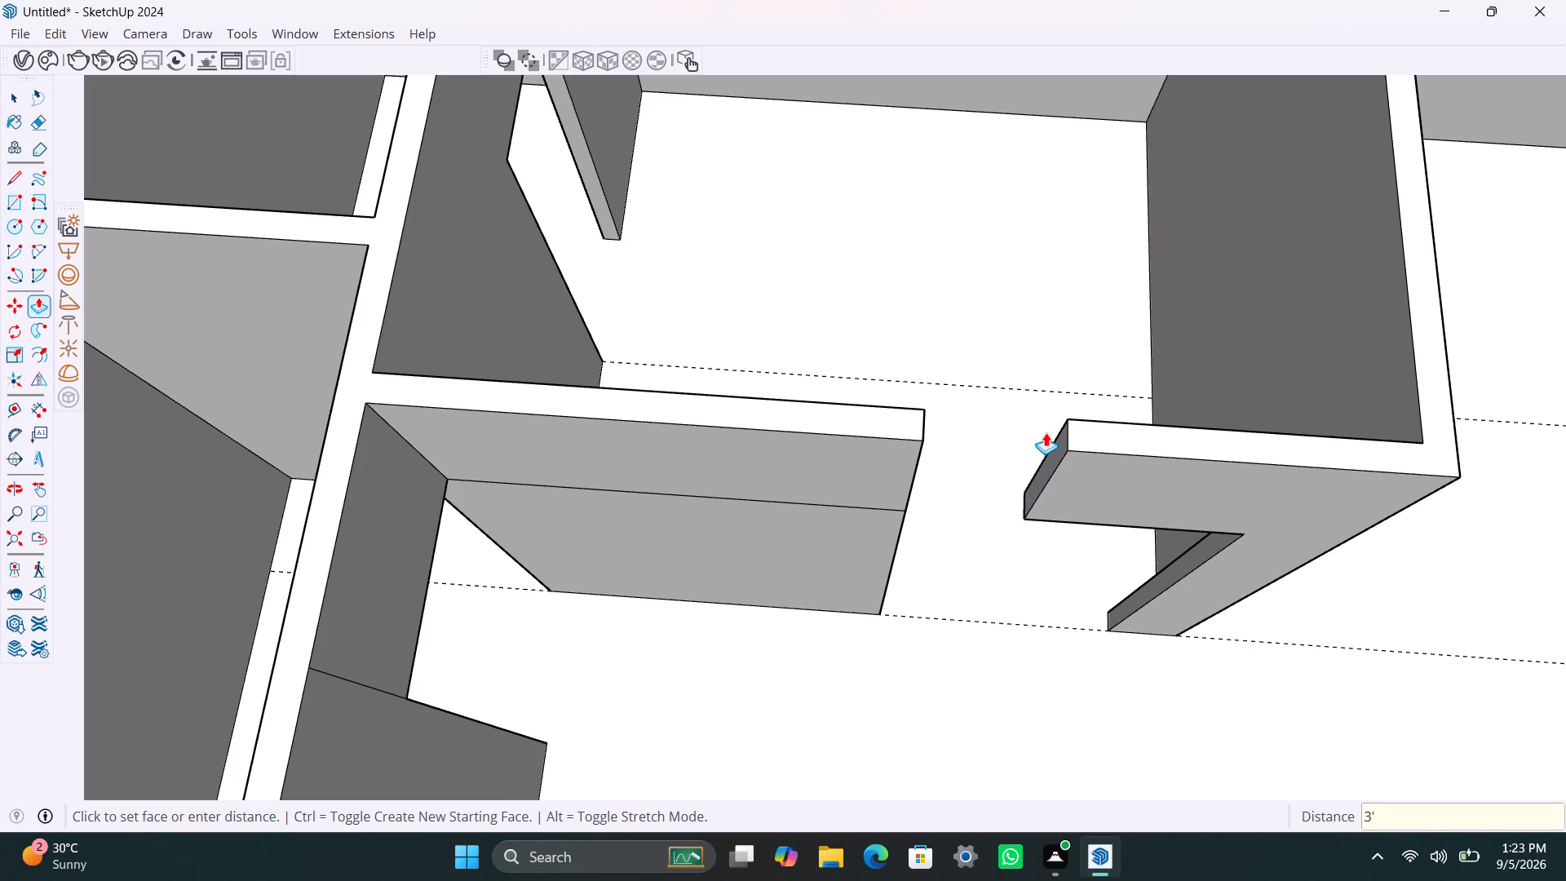
{"action": "key", "text": "space"}
Push/Pull the cross wall's end face about 1' 7 9/16" to meet the end of the door header.
{"action": "scroll", "coordinate": [924, 485], "scroll_direction": "down", "scroll_amount": 3}
{"action": "middle_click_drag", "start_coordinate": [923, 496], "coordinate": [798, 449]}
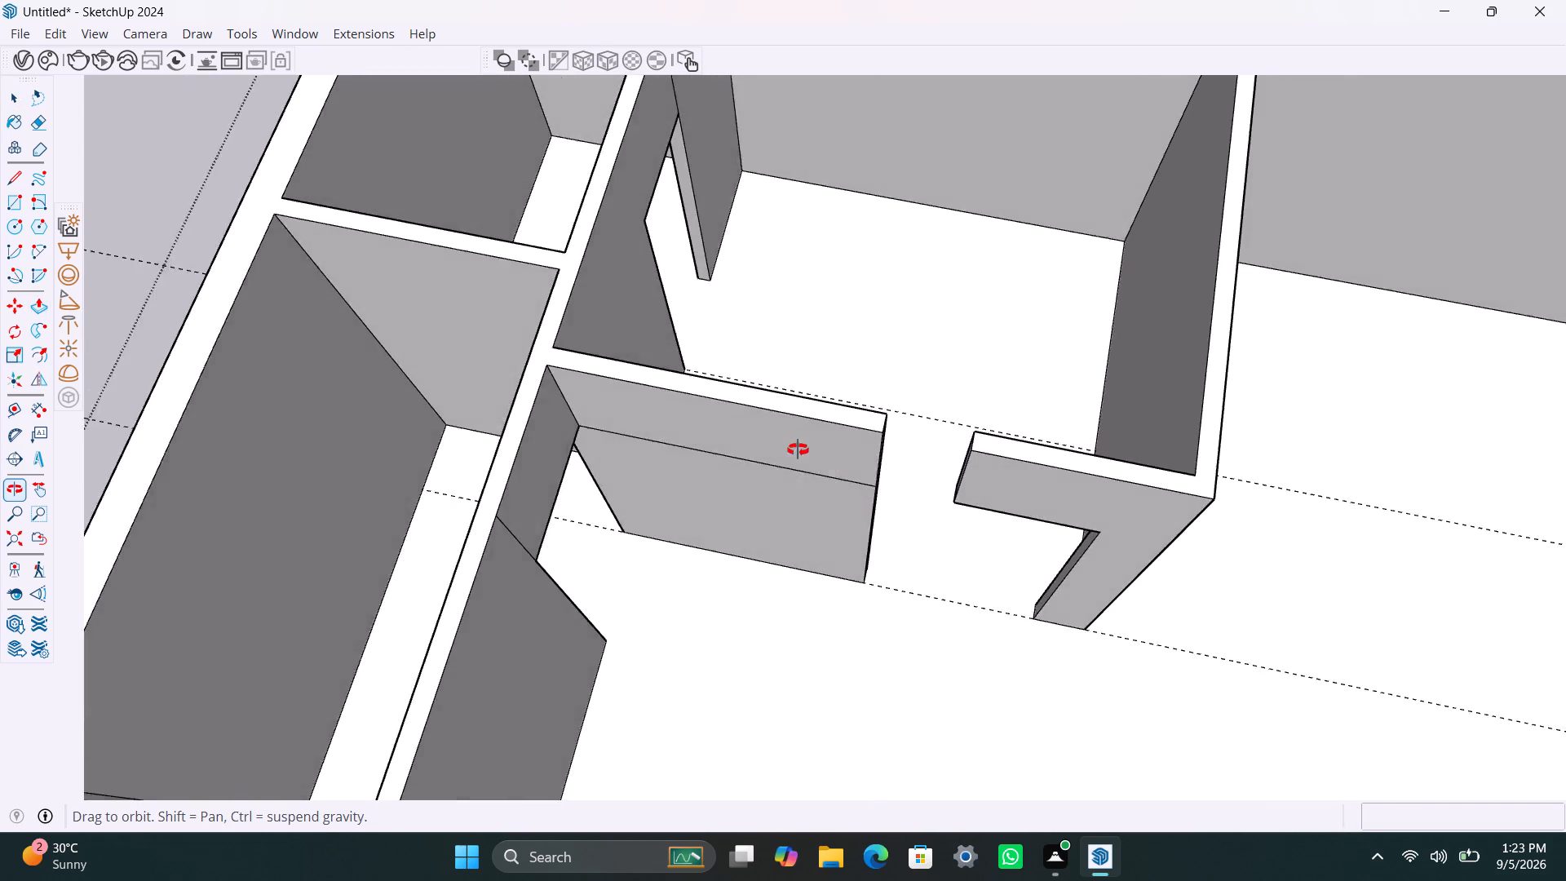
{"action": "middle_click_drag", "start_coordinate": [798, 449], "coordinate": [746, 427]}
{"action": "scroll", "coordinate": [798, 396], "scroll_direction": "up", "scroll_amount": 2}
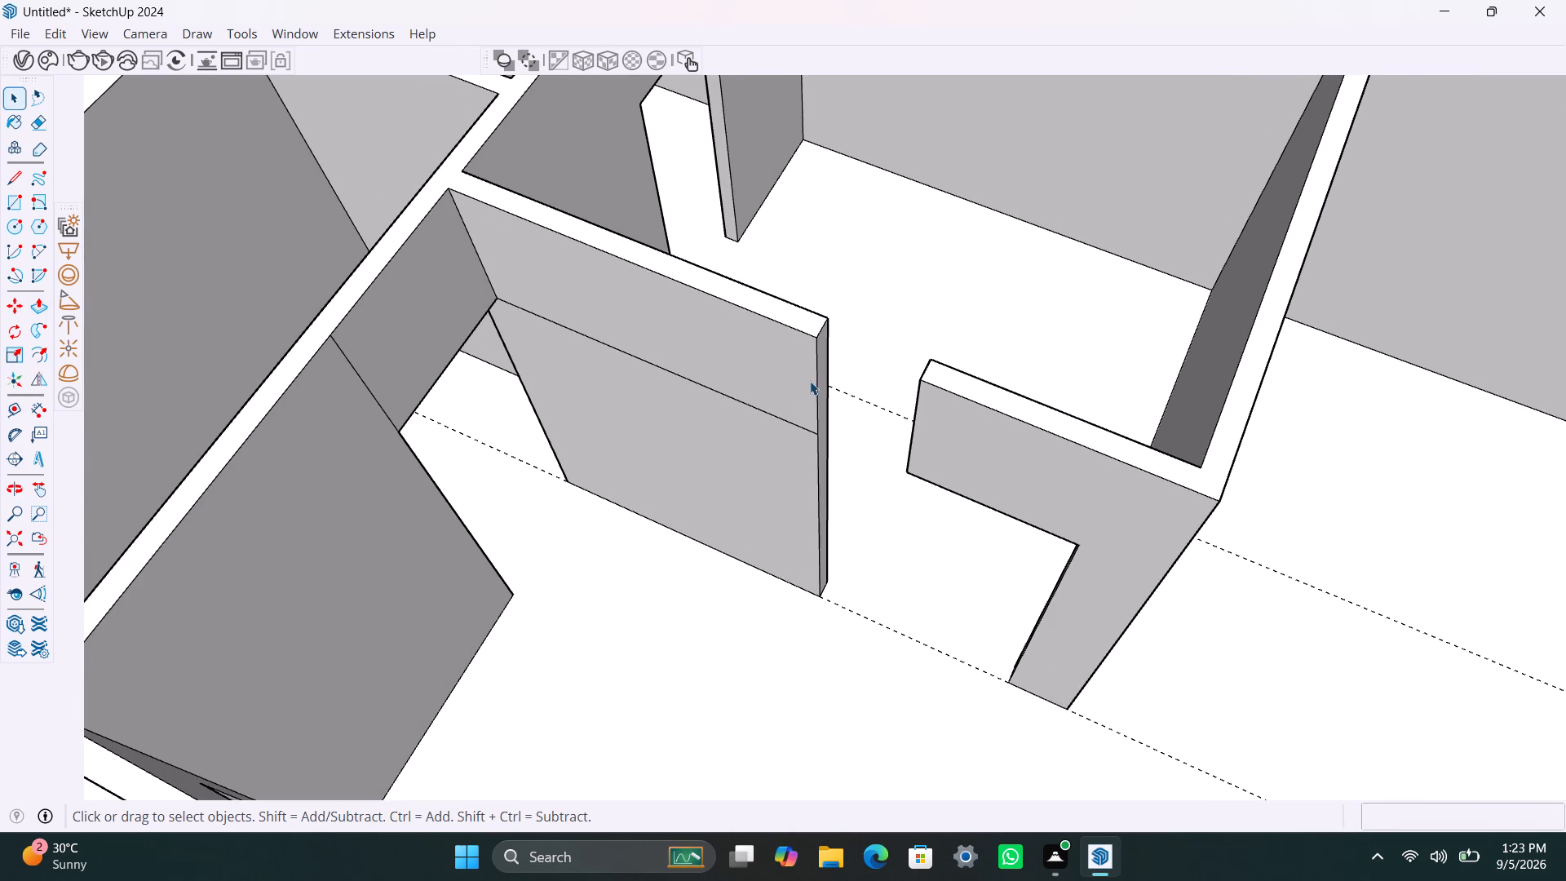
{"action": "scroll", "coordinate": [821, 369], "scroll_direction": "up", "scroll_amount": 2}
{"action": "left_click", "coordinate": [821, 367]}
{"action": "key", "text": "p"}
{"action": "left_click", "coordinate": [821, 365]}
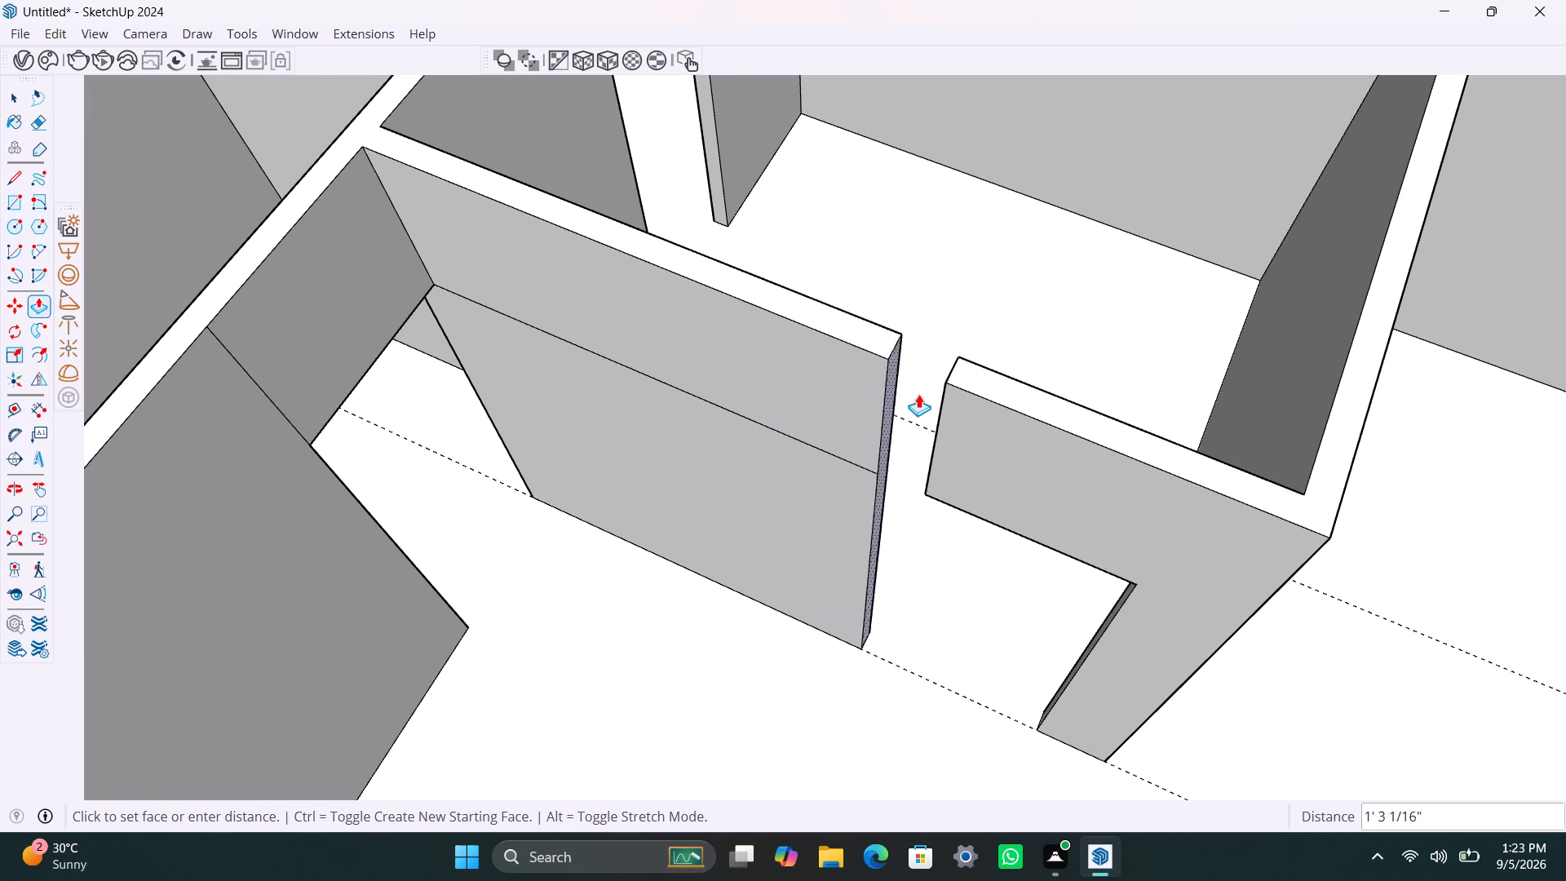
{"action": "left_click", "coordinate": [953, 387]}
Examine the new door opening and the surrounding rooms in the overall layout.
{"action": "scroll", "coordinate": [748, 547], "scroll_direction": "down", "scroll_amount": 13}
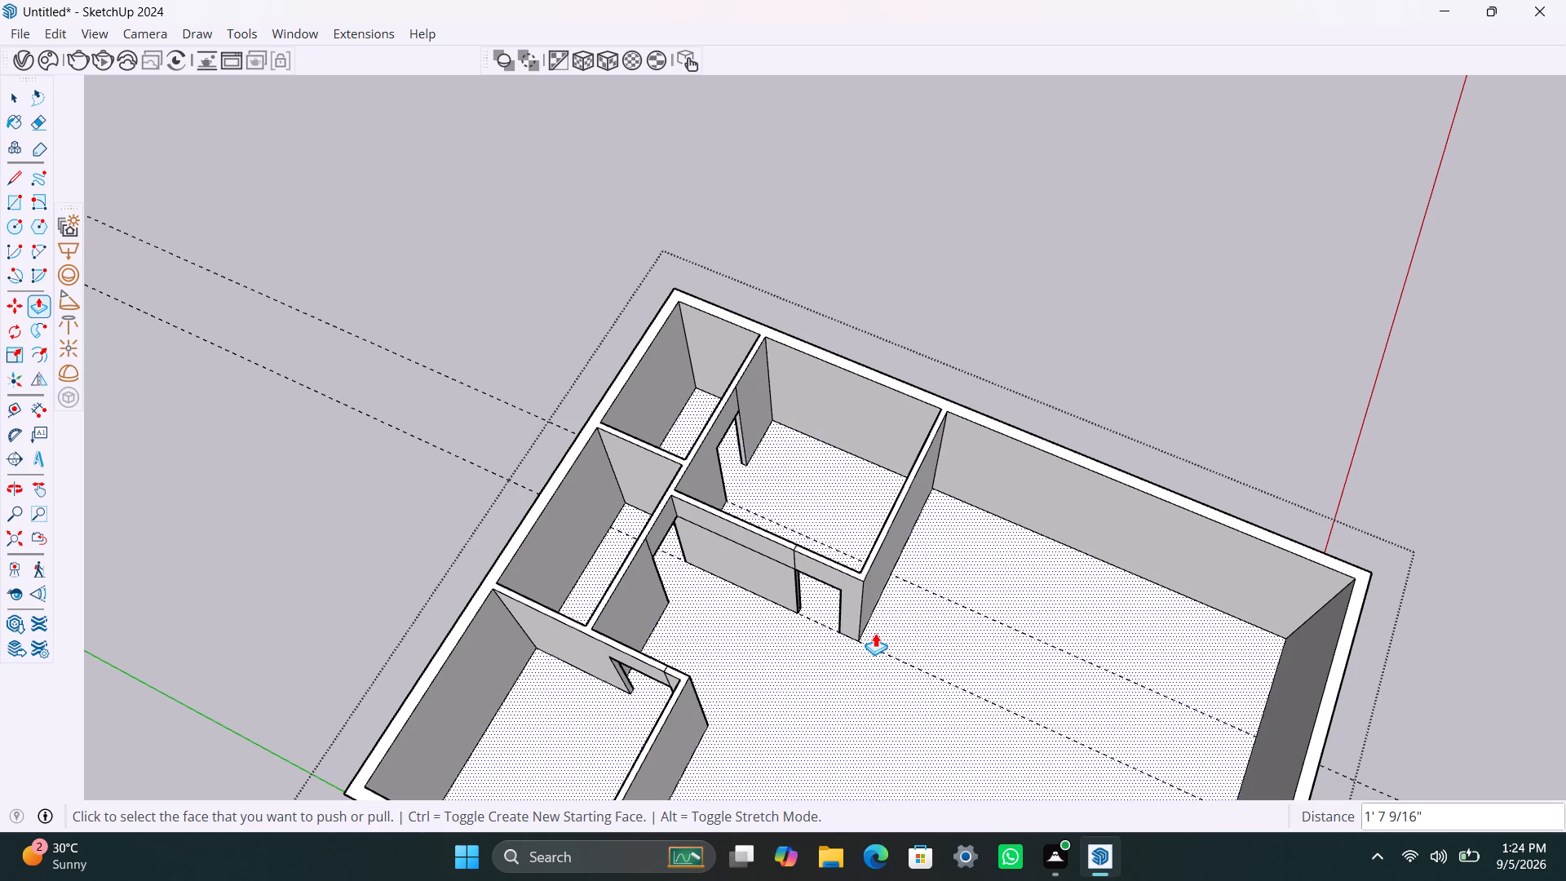
{"action": "scroll", "coordinate": [931, 662], "scroll_direction": "down", "scroll_amount": 1}
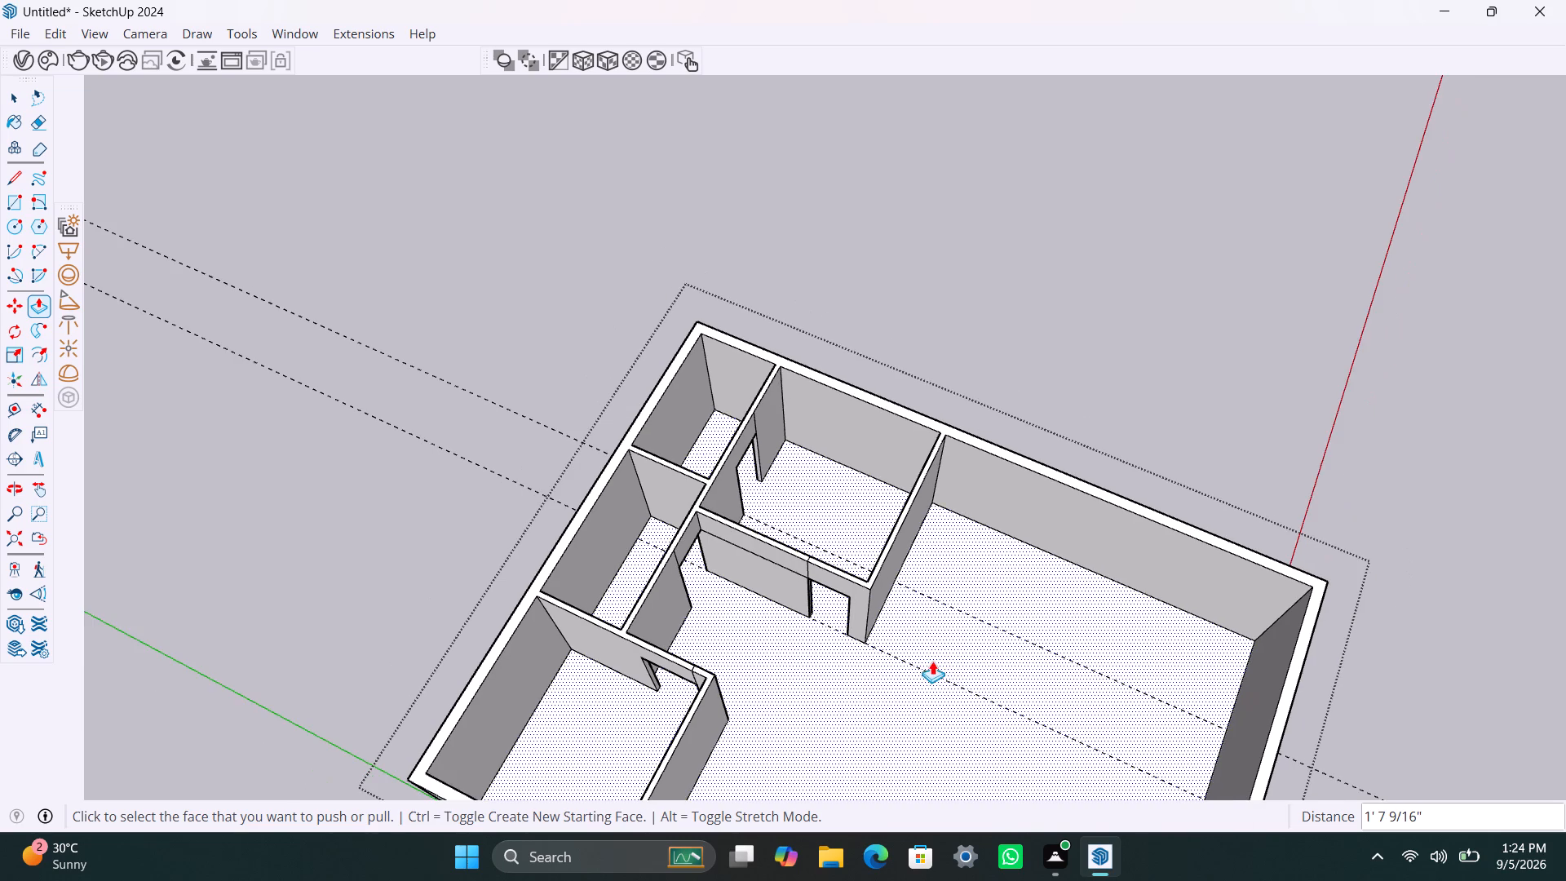
{"action": "middle_click_drag", "start_coordinate": [912, 681], "coordinate": [1012, 737]}
{"action": "scroll", "coordinate": [984, 638], "scroll_direction": "up", "scroll_amount": 3}
{"action": "middle_click_drag", "start_coordinate": [969, 517], "coordinate": [869, 511]}
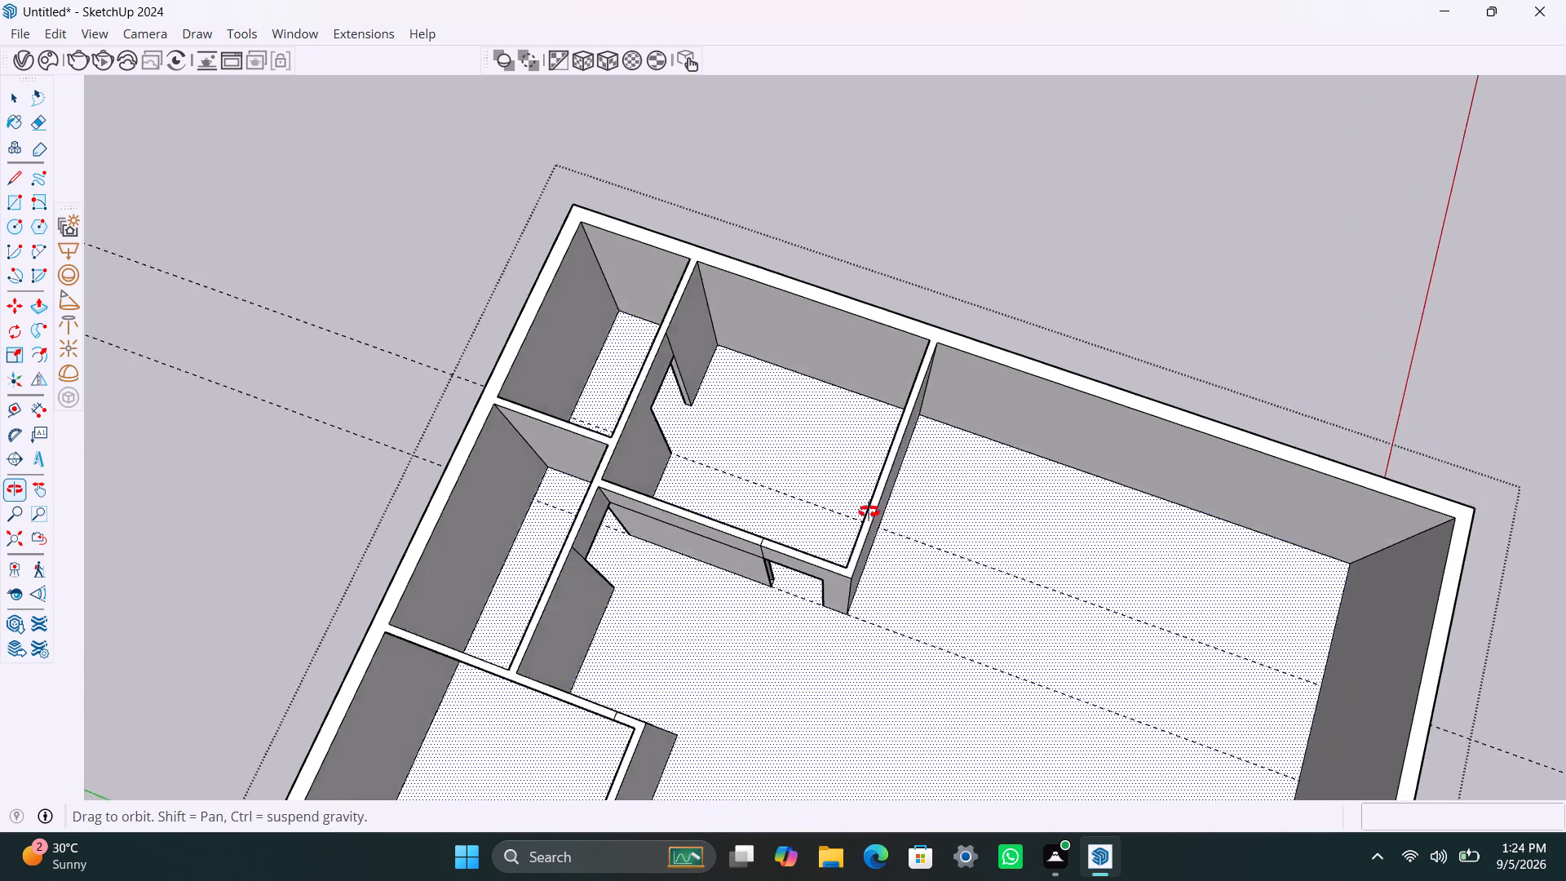
{"action": "middle_click_drag", "start_coordinate": [869, 511], "coordinate": [865, 483]}
{"action": "scroll", "coordinate": [905, 414], "scroll_direction": "up", "scroll_amount": 3}
{"action": "key", "text": "space"}
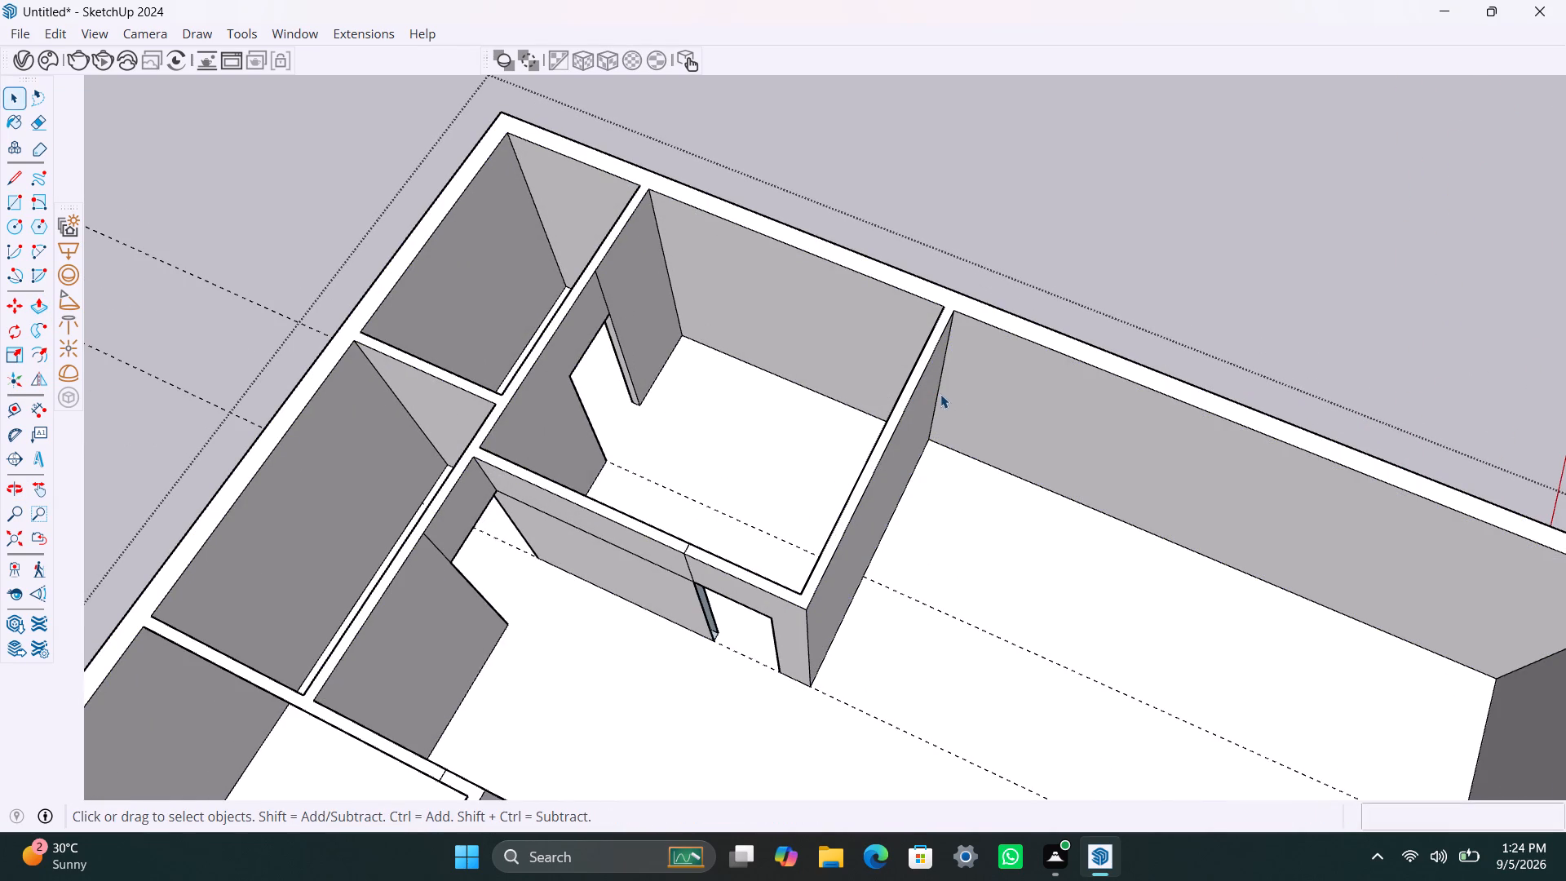
Copy the cross wall's vertical corner edge 12' along the outer wall and another 4.5" further to outline a new partition.
{"action": "left_click", "coordinate": [940, 392]}
{"action": "key", "text": "m"}
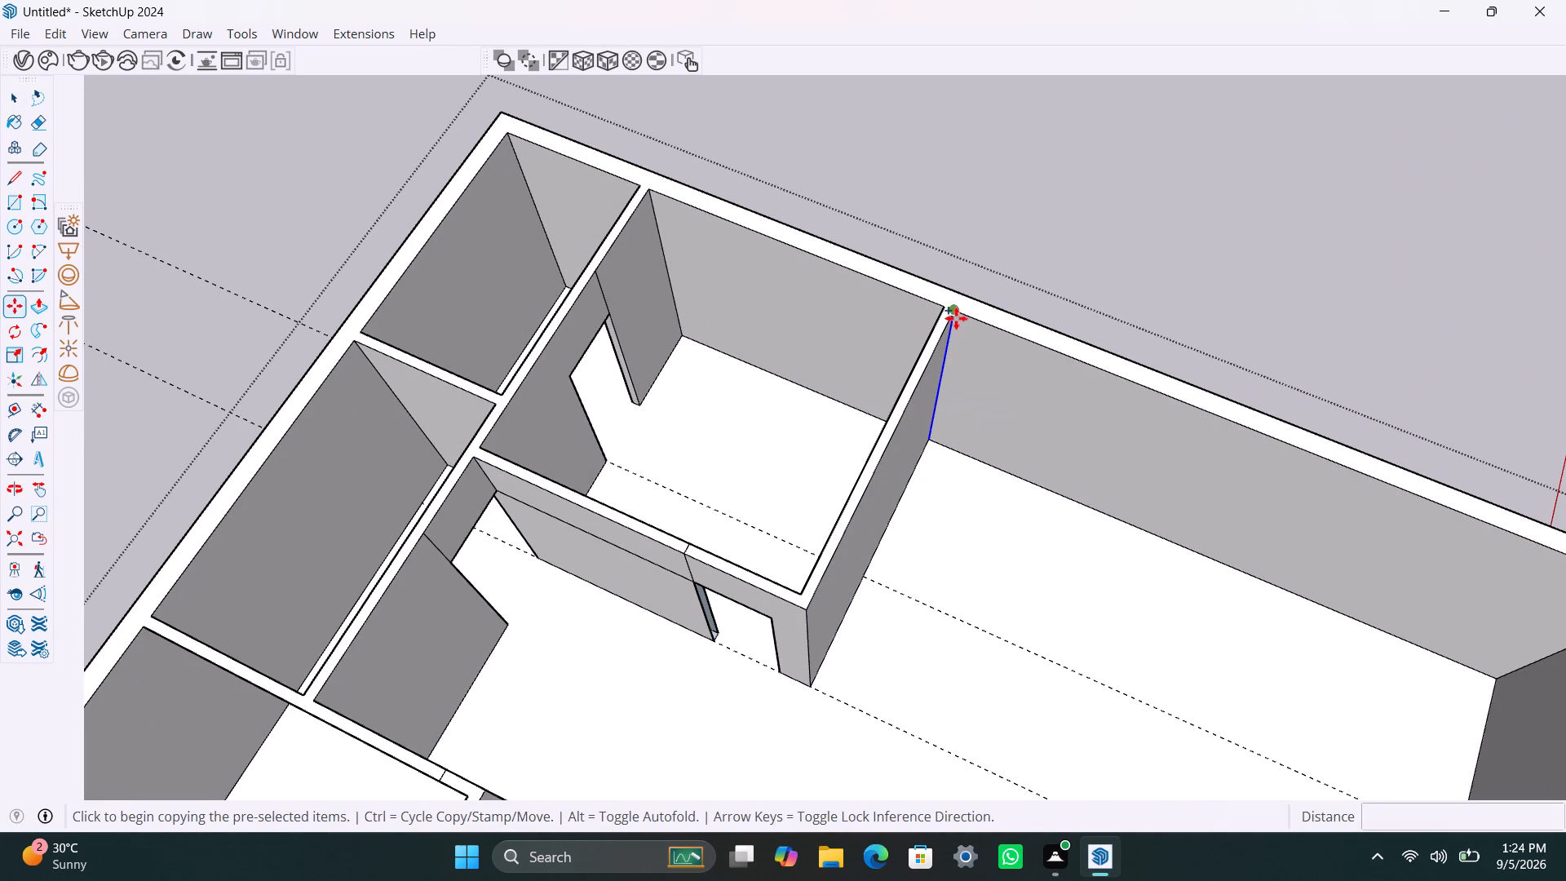
{"action": "left_click", "coordinate": [957, 317]}
{"action": "type", "text": "12"}
{"action": "key", "text": "apostrophe"}
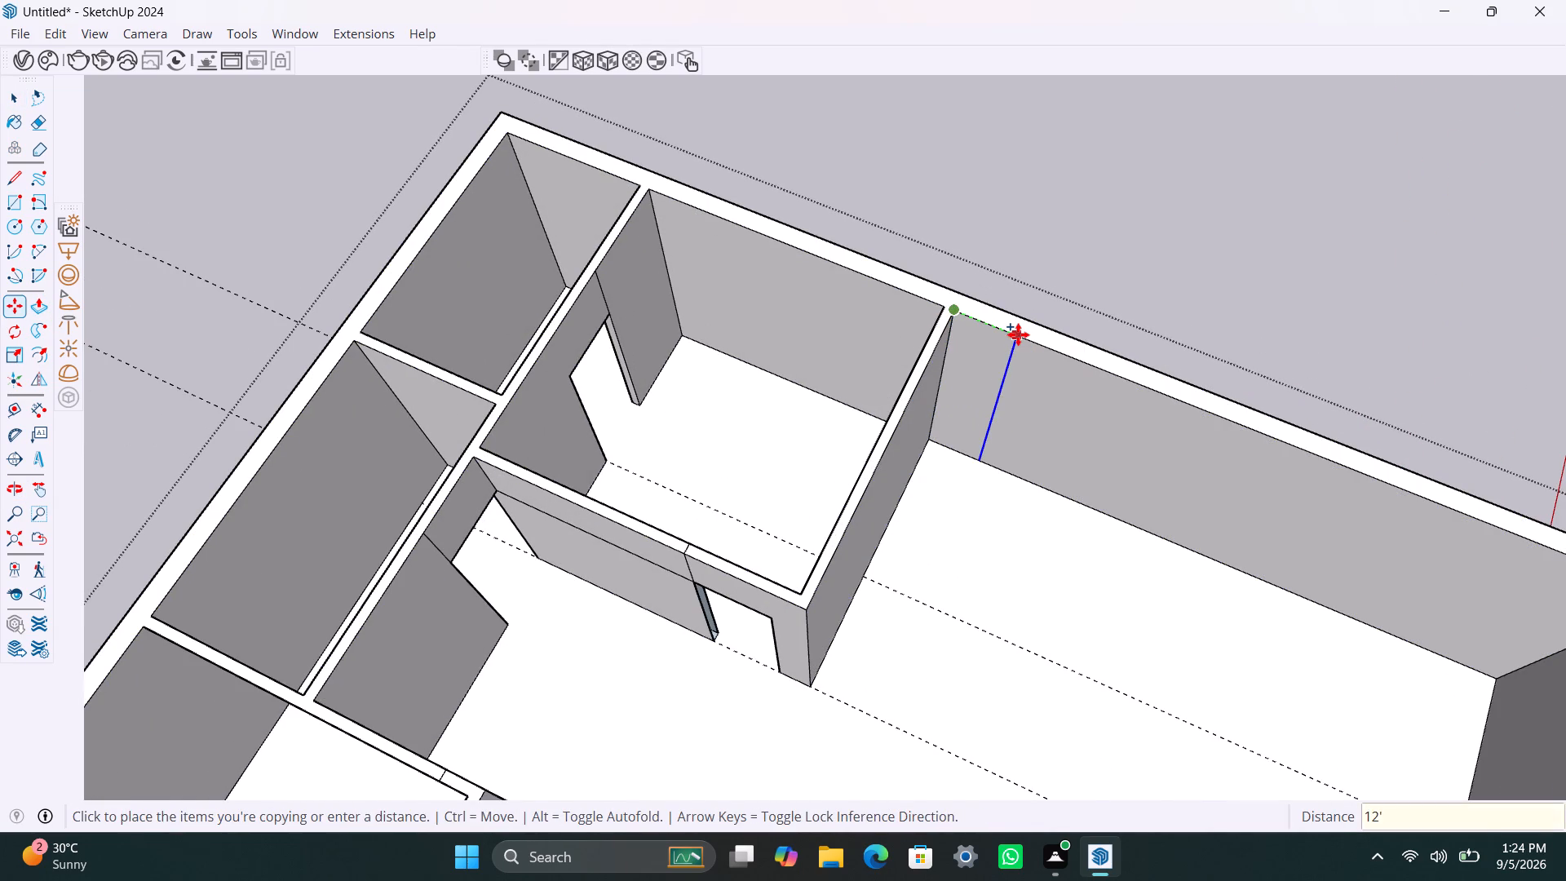
{"action": "key", "text": "Return"}
{"action": "left_click", "coordinate": [1282, 448]}
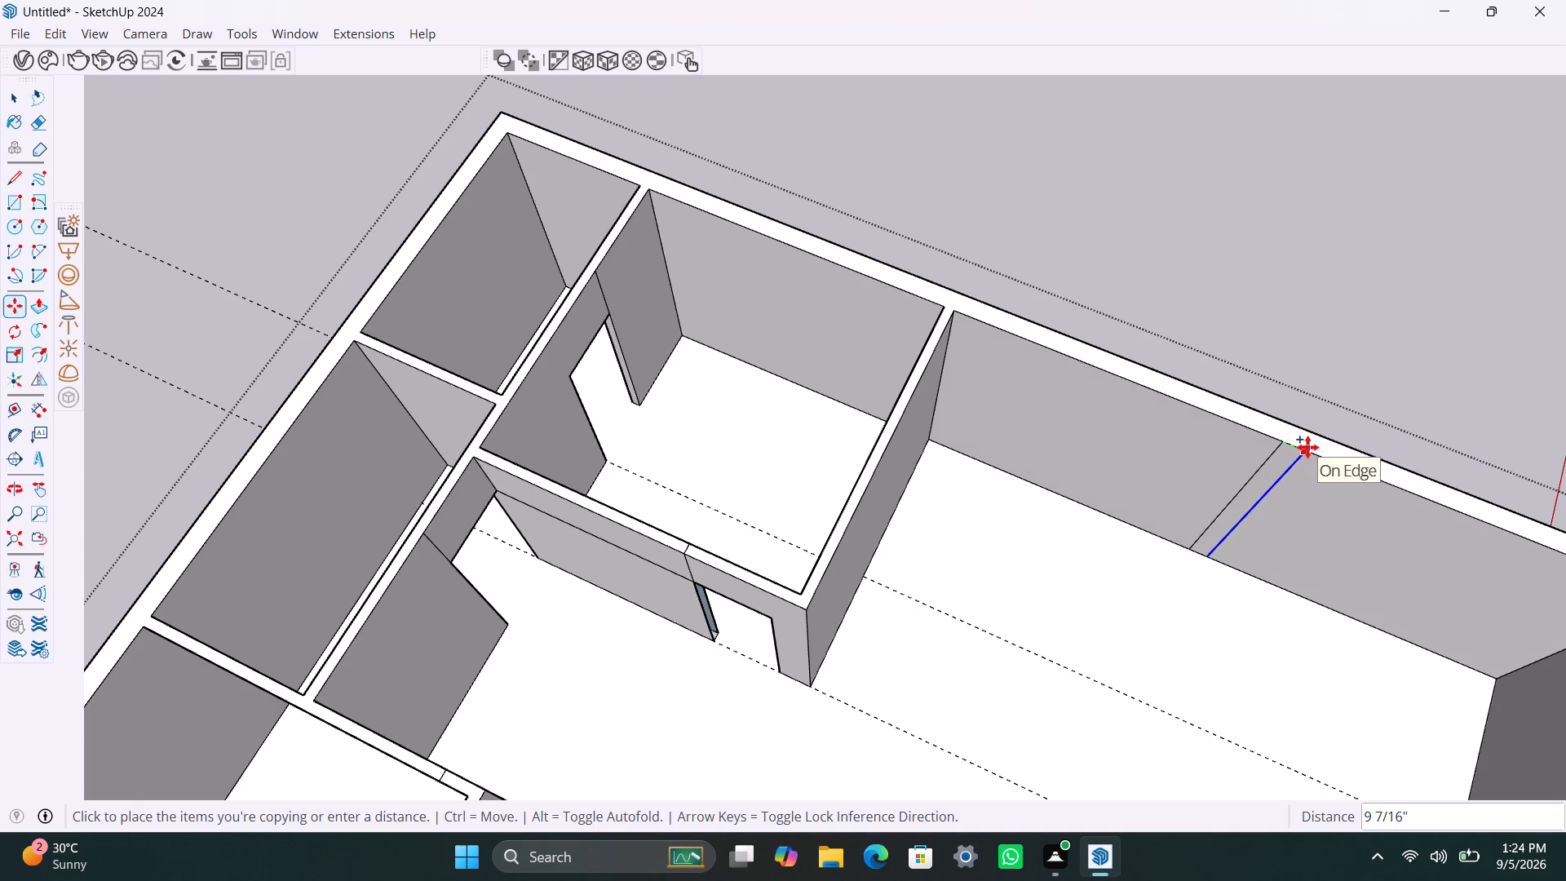
{"action": "type", "text": "4.6"}
{"action": "key", "text": "BackSpace"}
{"action": "key", "text": "5"}
{"action": "key", "text": "shift+quotedbl"}
{"action": "key", "text": "Return"}
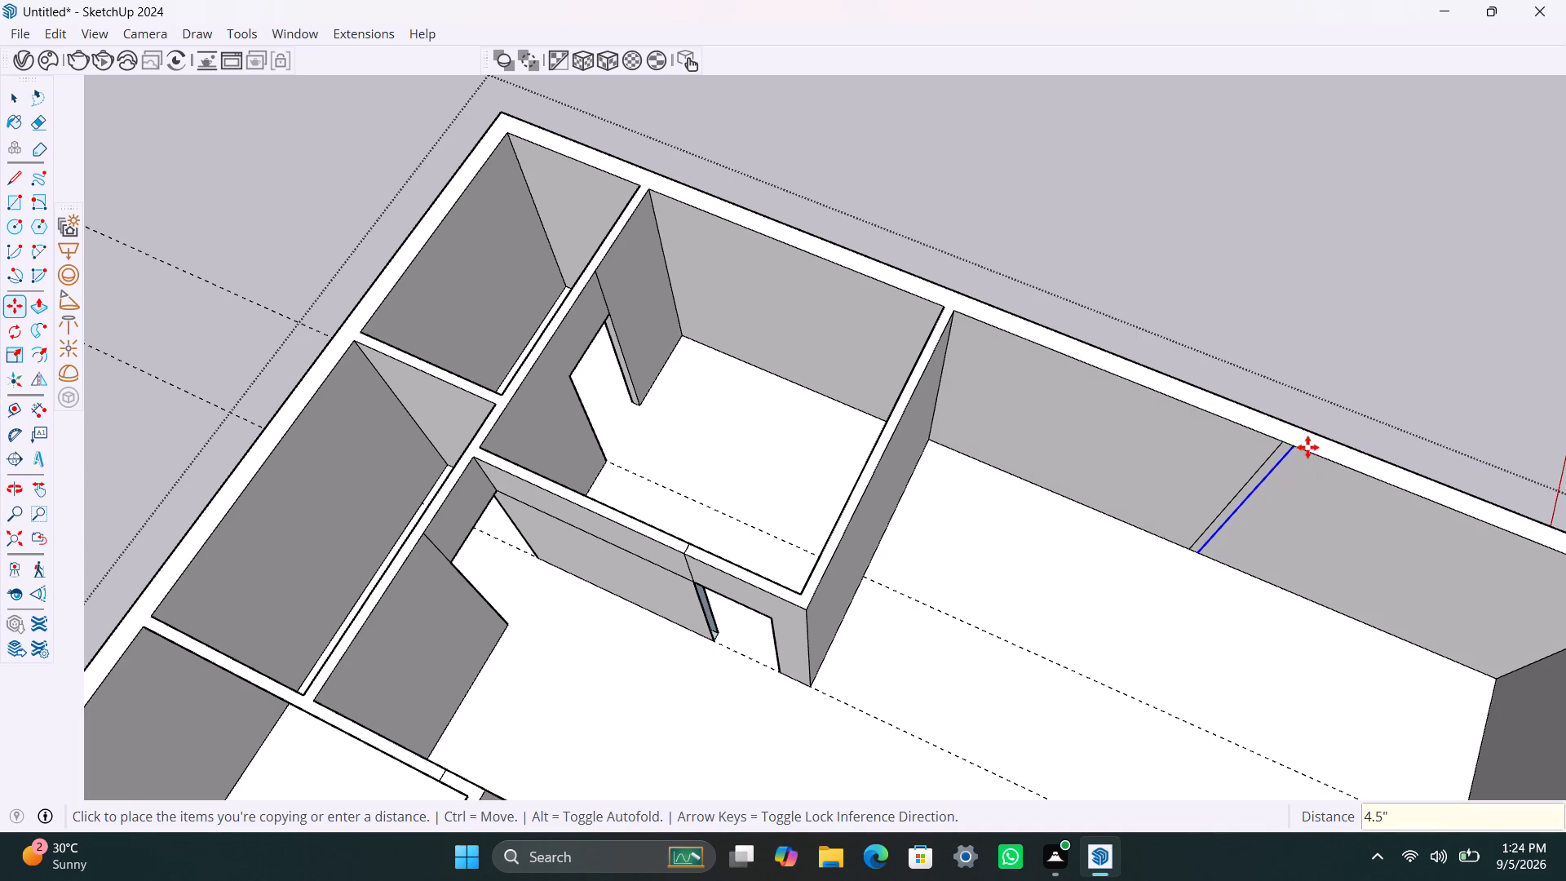
{"action": "key", "text": "space"}
Push/Pull the 4.5" strip about 12' 1 1/2" into the floor, level with the end of the neighbouring cross wall.
{"action": "scroll", "coordinate": [1270, 490], "scroll_direction": "up", "scroll_amount": 3}
{"action": "left_click", "coordinate": [1270, 457]}
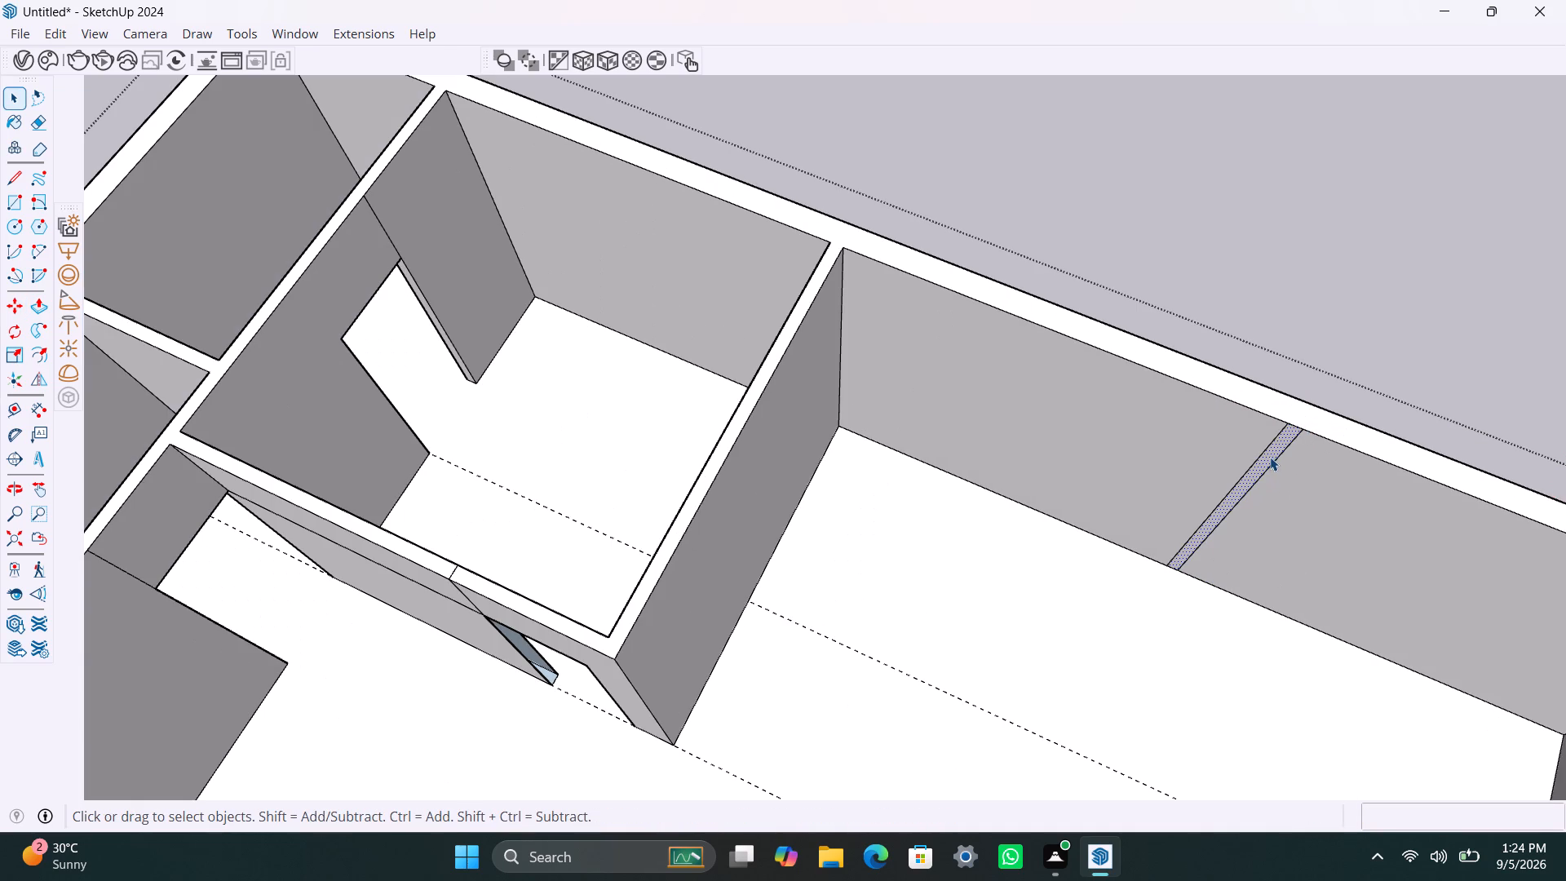
{"action": "key", "text": "p"}
{"action": "left_click", "coordinate": [1270, 457]}
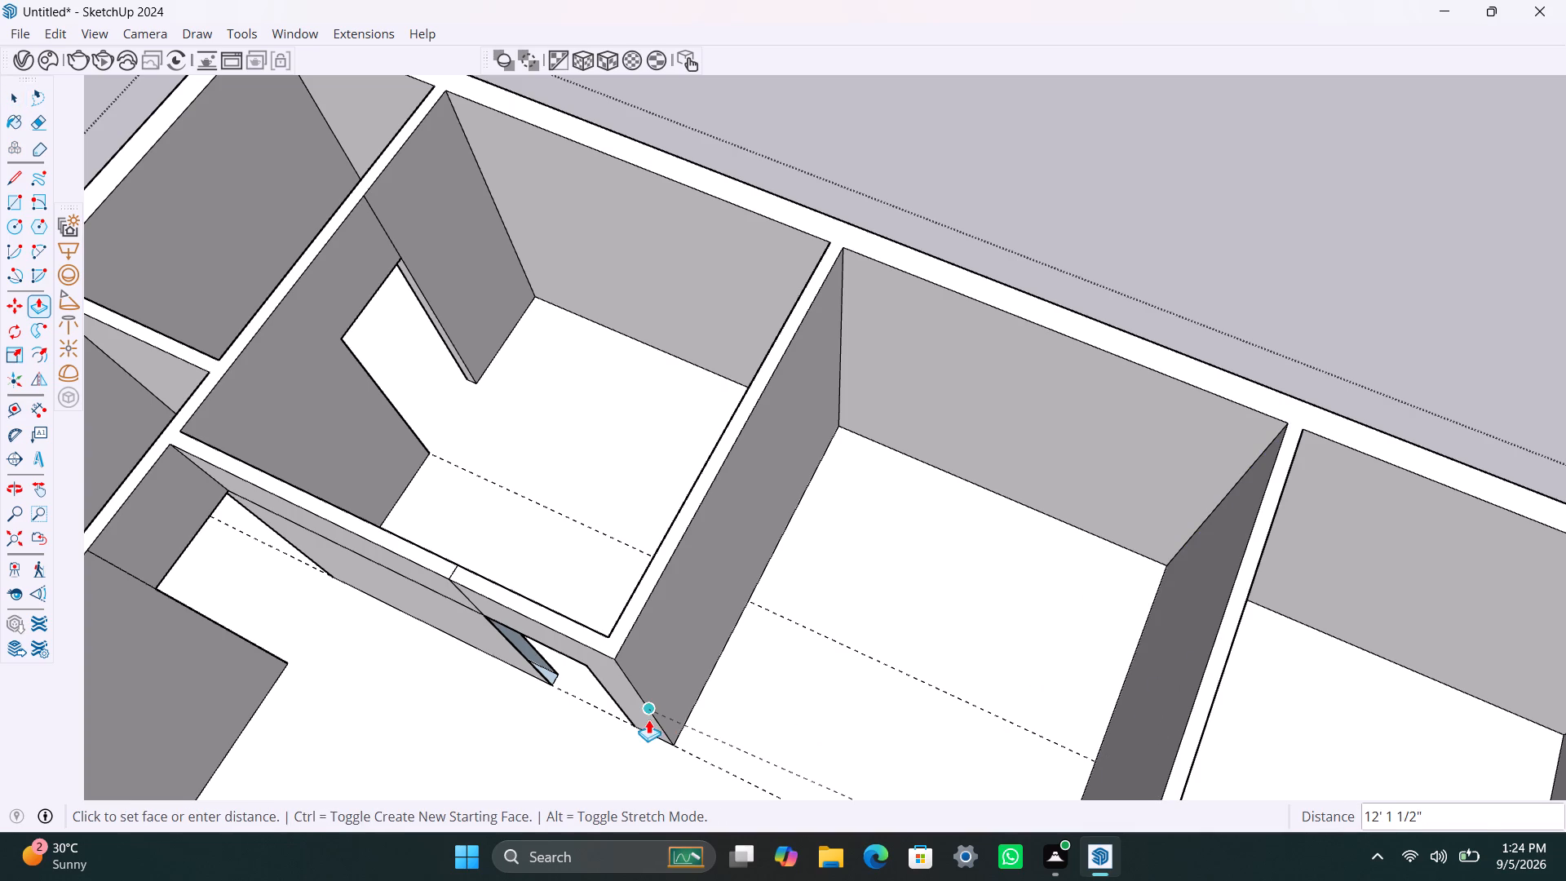
{"action": "left_click", "coordinate": [646, 710]}
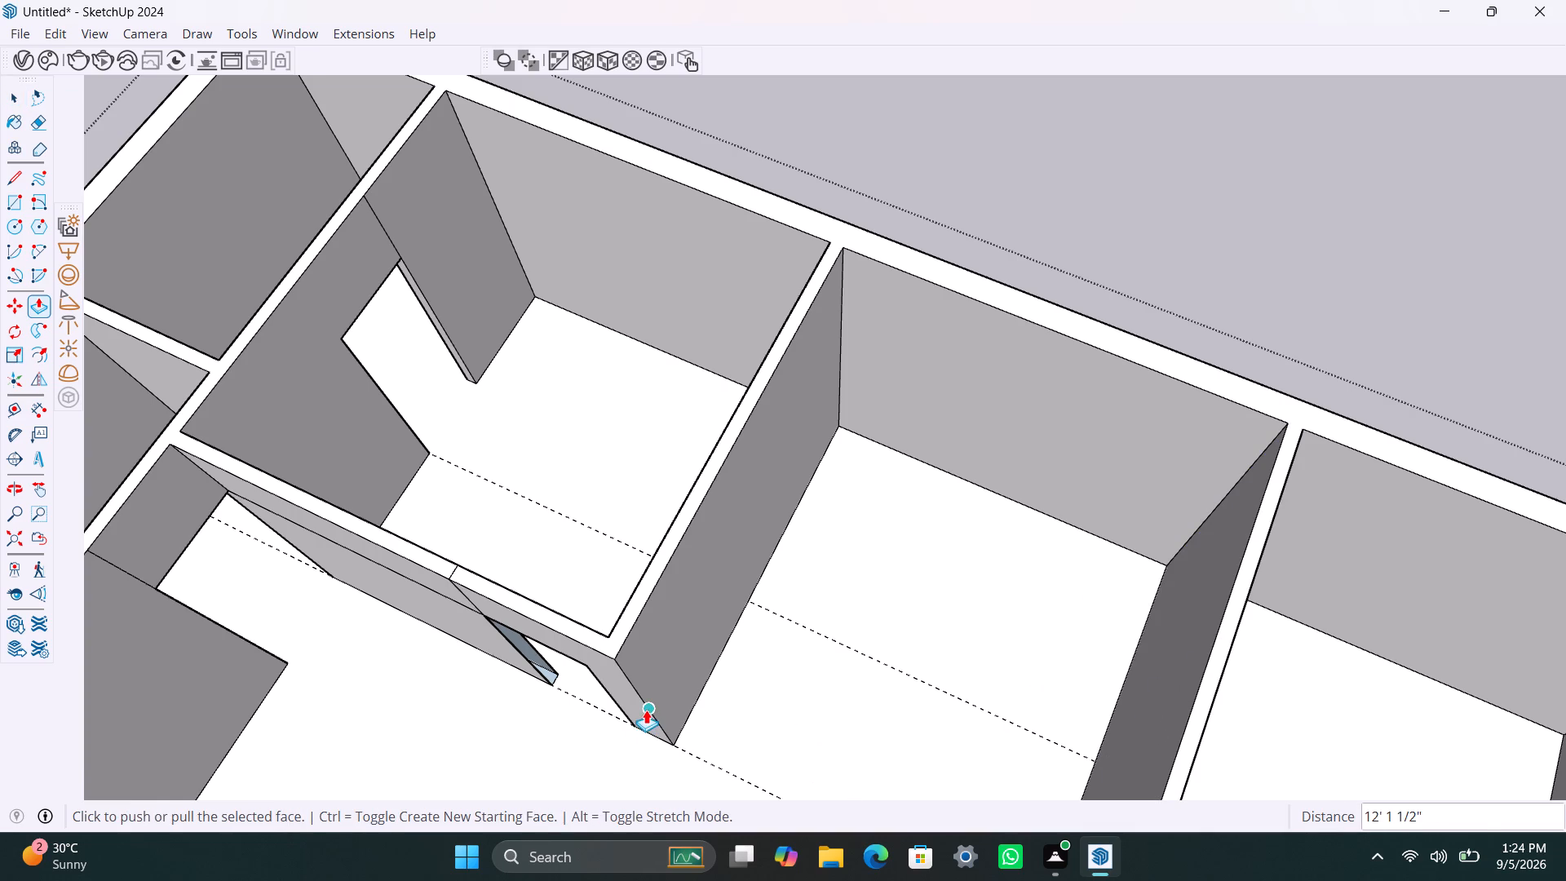
Copy the vertical edge at the new partition's free end 4.5" back along its room-side face.
{"action": "scroll", "coordinate": [644, 710], "scroll_direction": "down", "scroll_amount": 7}
{"action": "middle_click_drag", "start_coordinate": [747, 729], "coordinate": [1046, 696]}
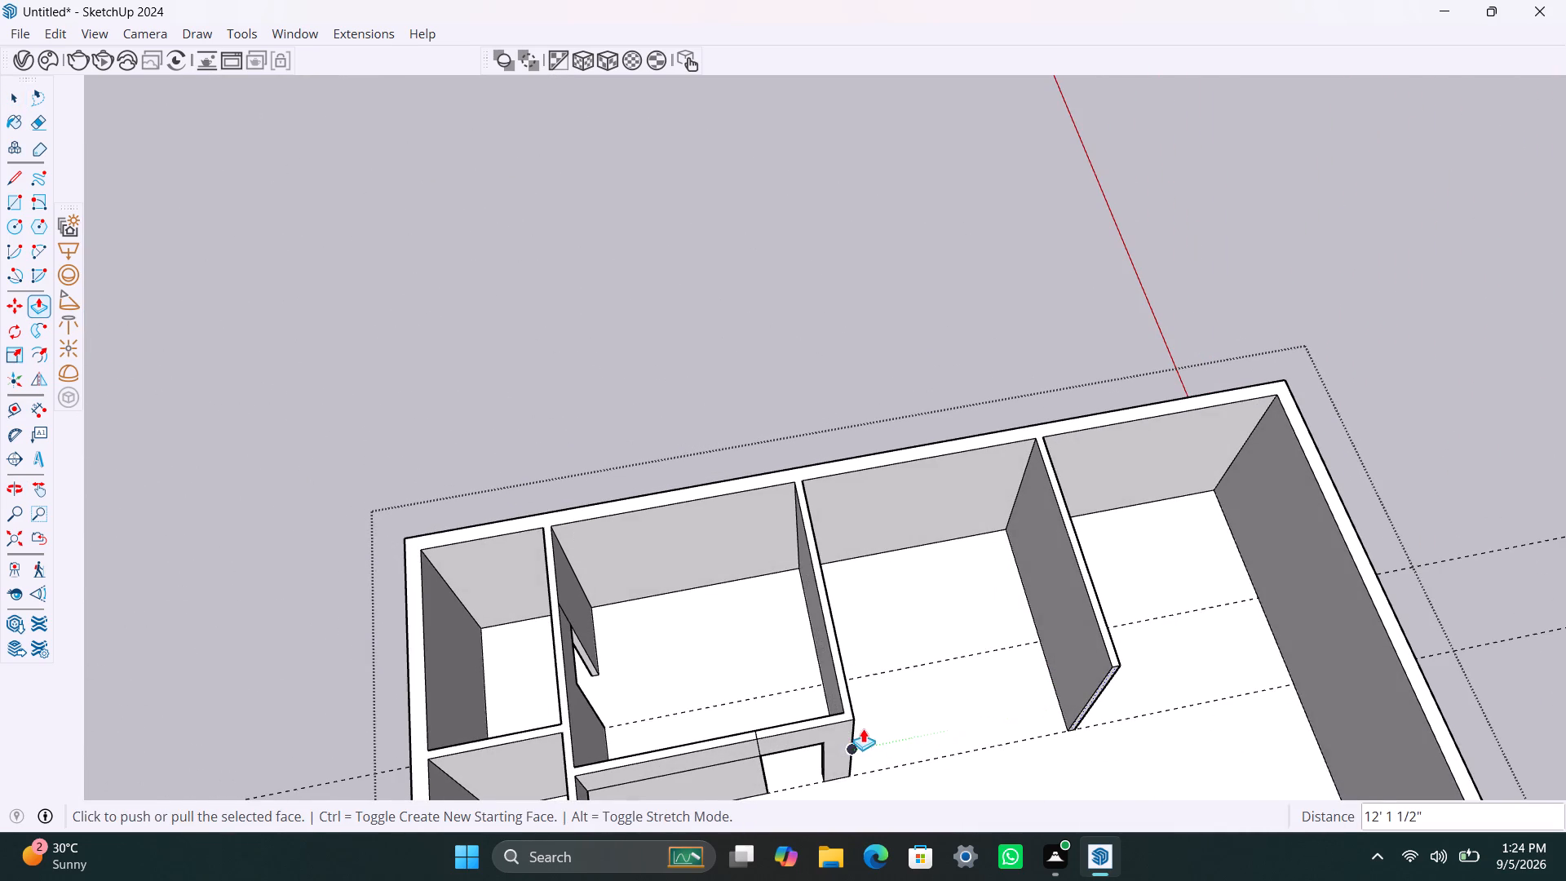
{"action": "scroll", "coordinate": [867, 715], "scroll_direction": "up", "scroll_amount": 1}
{"action": "scroll", "coordinate": [1086, 706], "scroll_direction": "up", "scroll_amount": 4}
{"action": "scroll", "coordinate": [1006, 686], "scroll_direction": "down", "scroll_amount": 3}
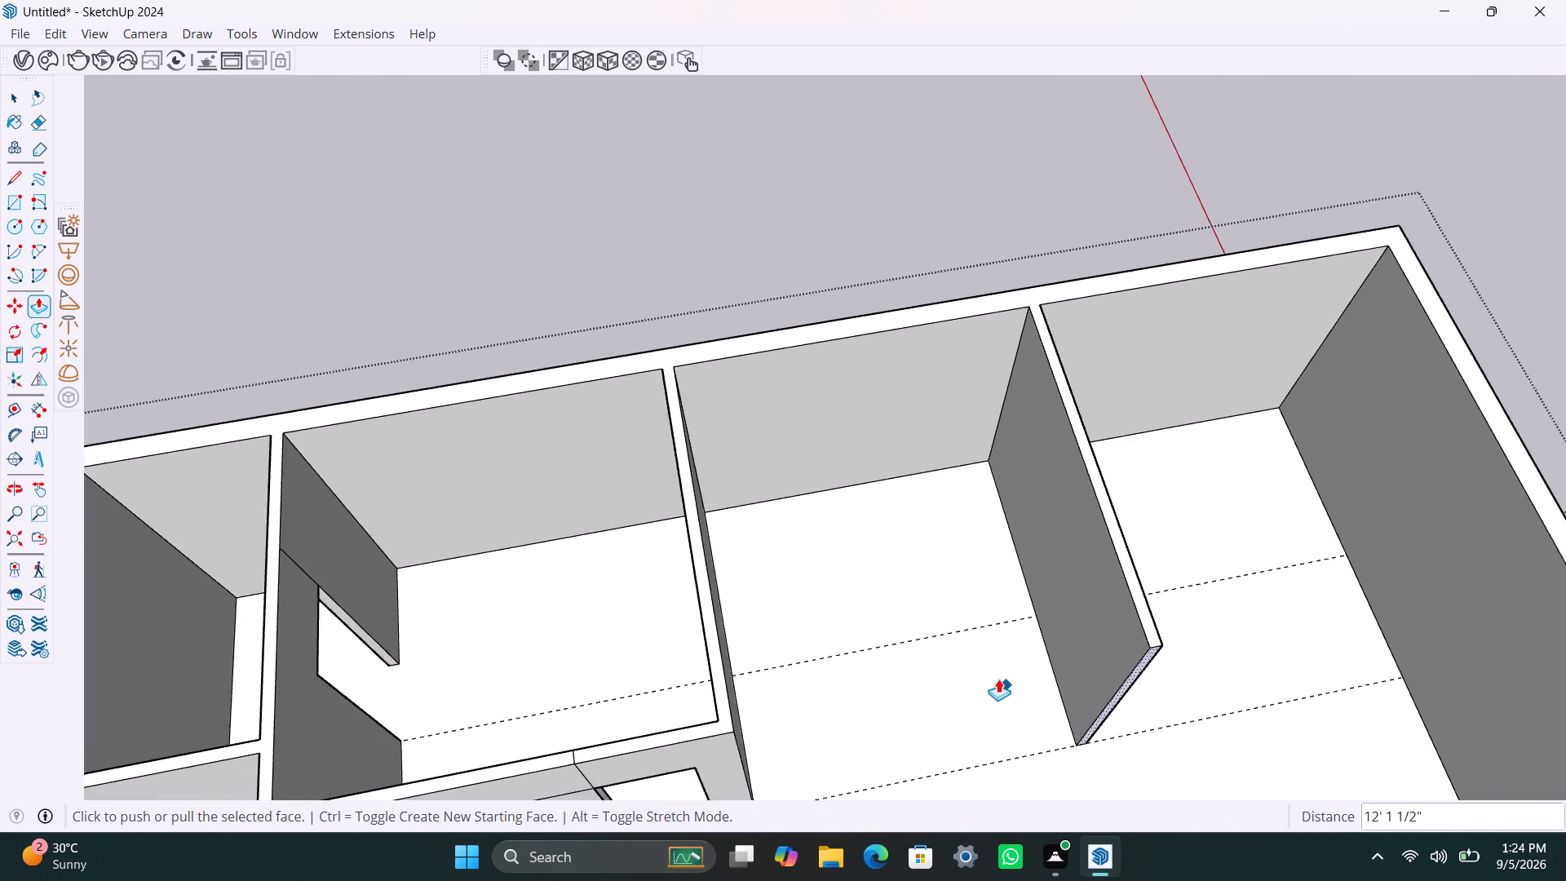
{"action": "middle_click_drag", "start_coordinate": [967, 653], "coordinate": [922, 492]}
{"action": "scroll", "coordinate": [989, 522], "scroll_direction": "up", "scroll_amount": 2}
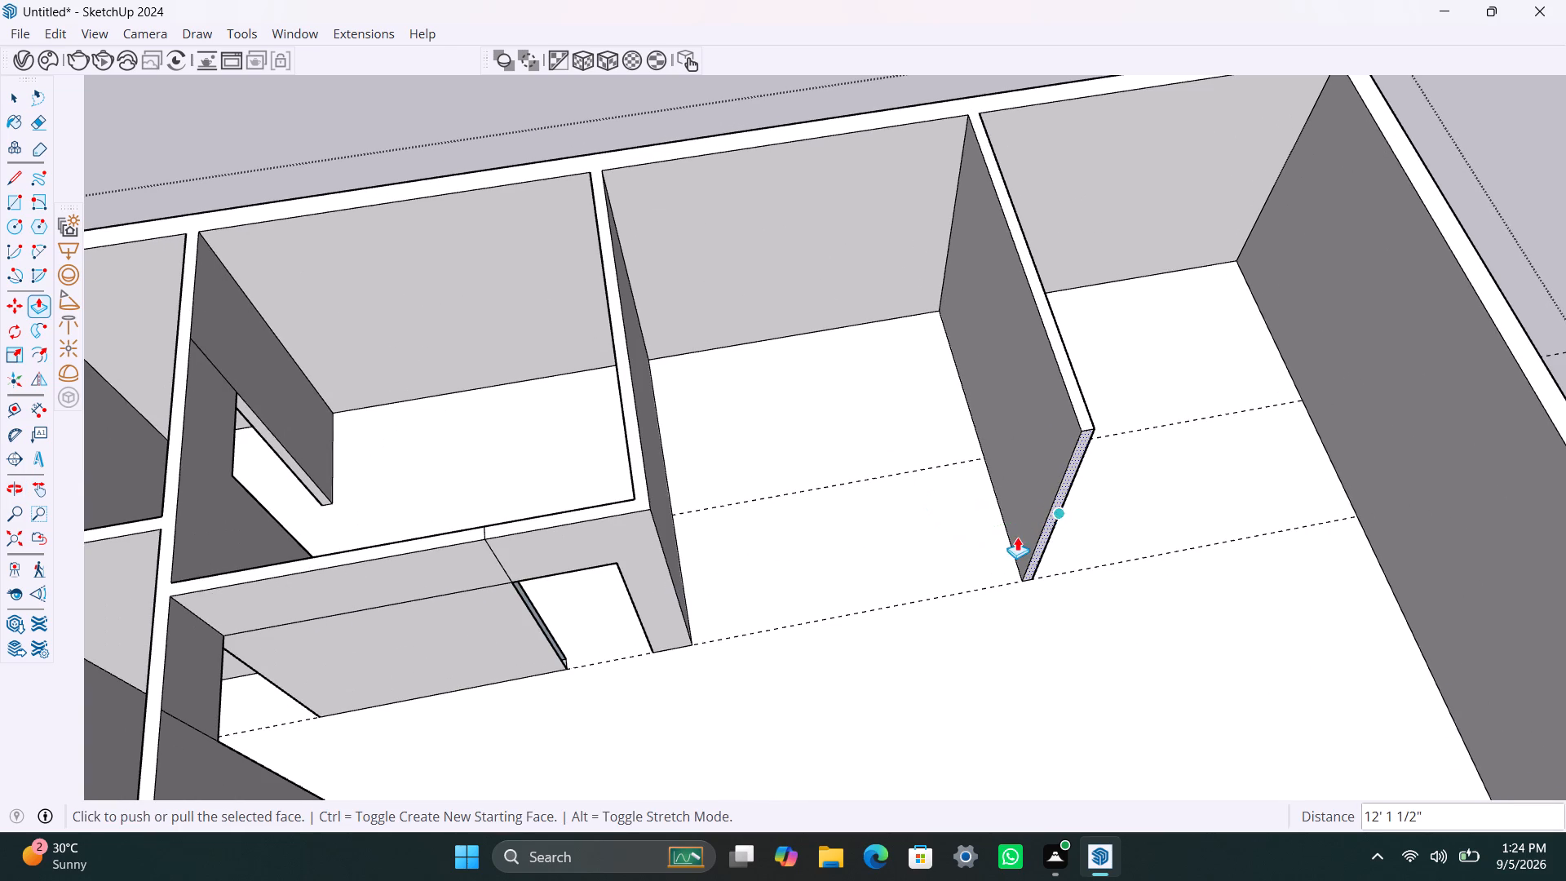
{"action": "key", "text": "space"}
{"action": "scroll", "coordinate": [1039, 517], "scroll_direction": "up", "scroll_amount": 2}
{"action": "middle_click_drag", "start_coordinate": [1018, 567], "coordinate": [1024, 574]}
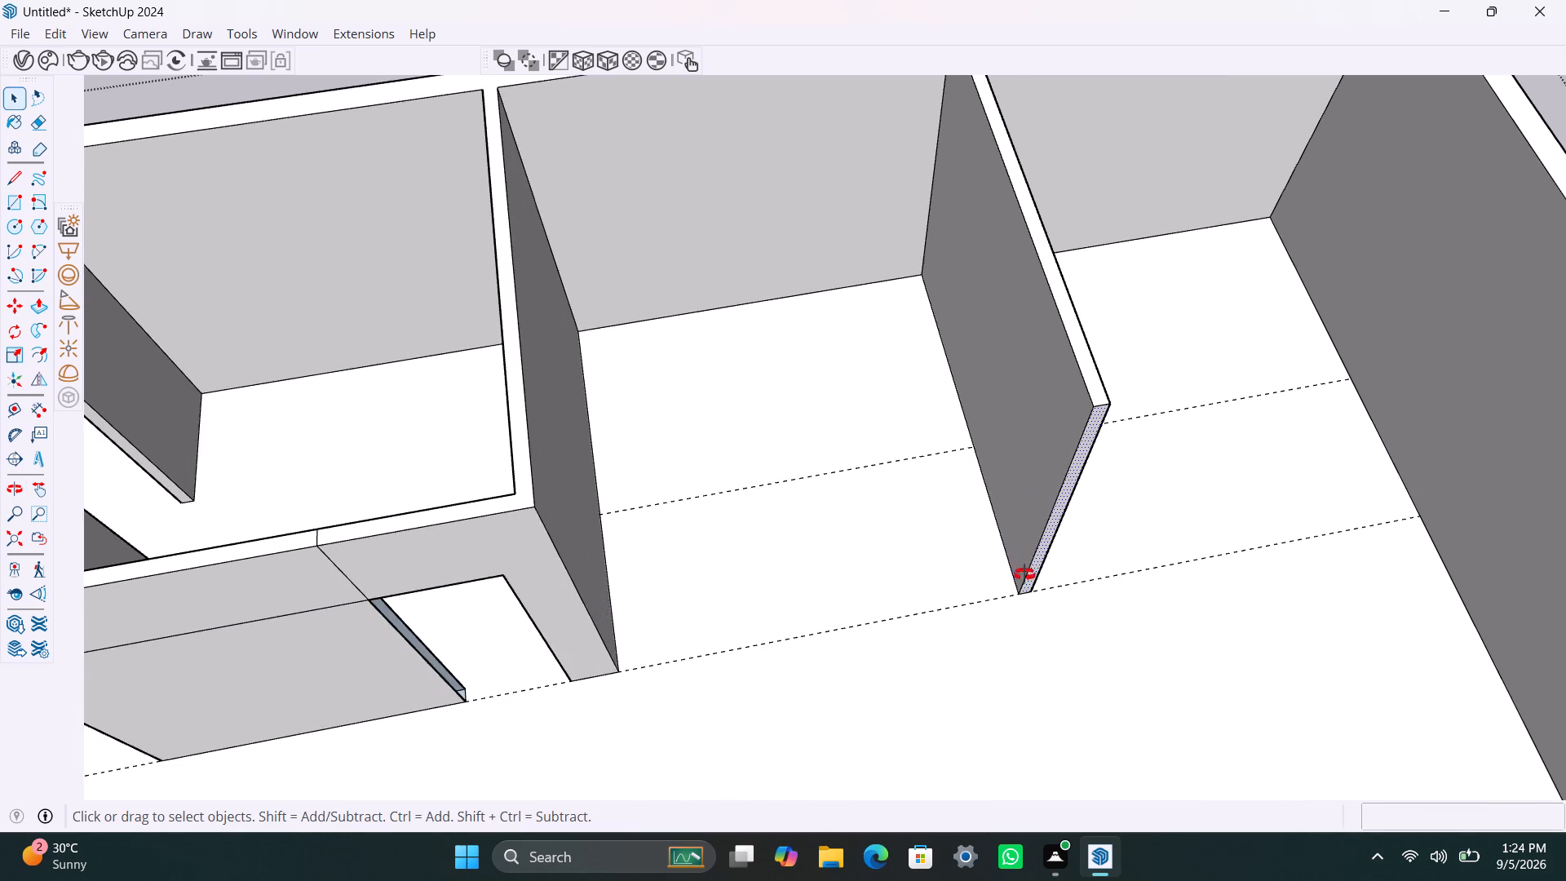
{"action": "middle_click_drag", "start_coordinate": [1024, 574], "coordinate": [1108, 612]}
{"action": "scroll", "coordinate": [1132, 522], "scroll_direction": "up", "scroll_amount": 2}
{"action": "left_click", "coordinate": [1106, 482]}
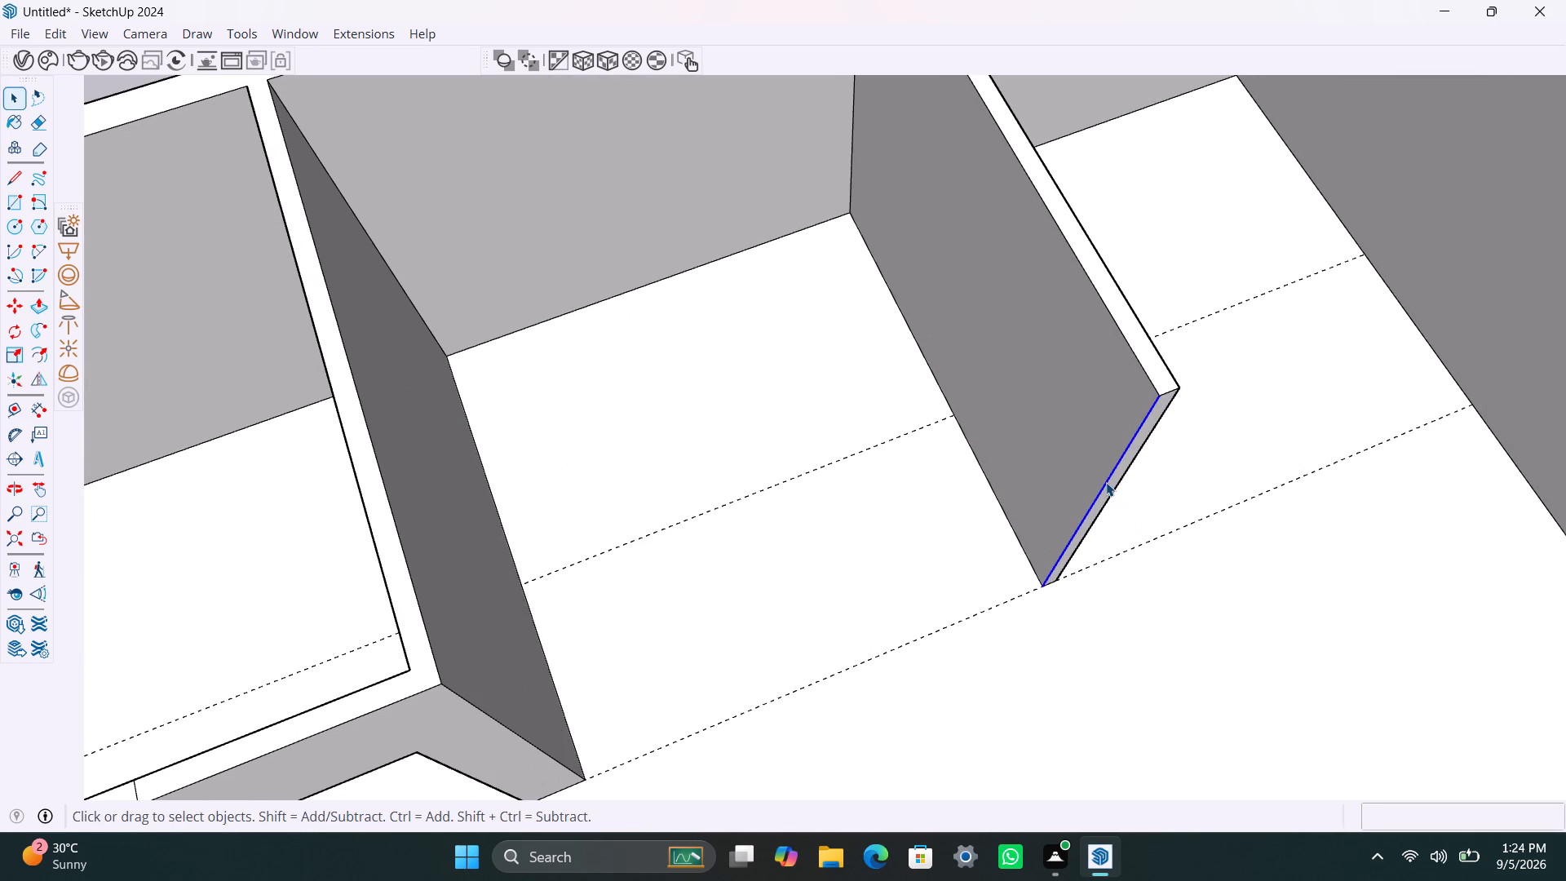
{"action": "key", "text": "m"}
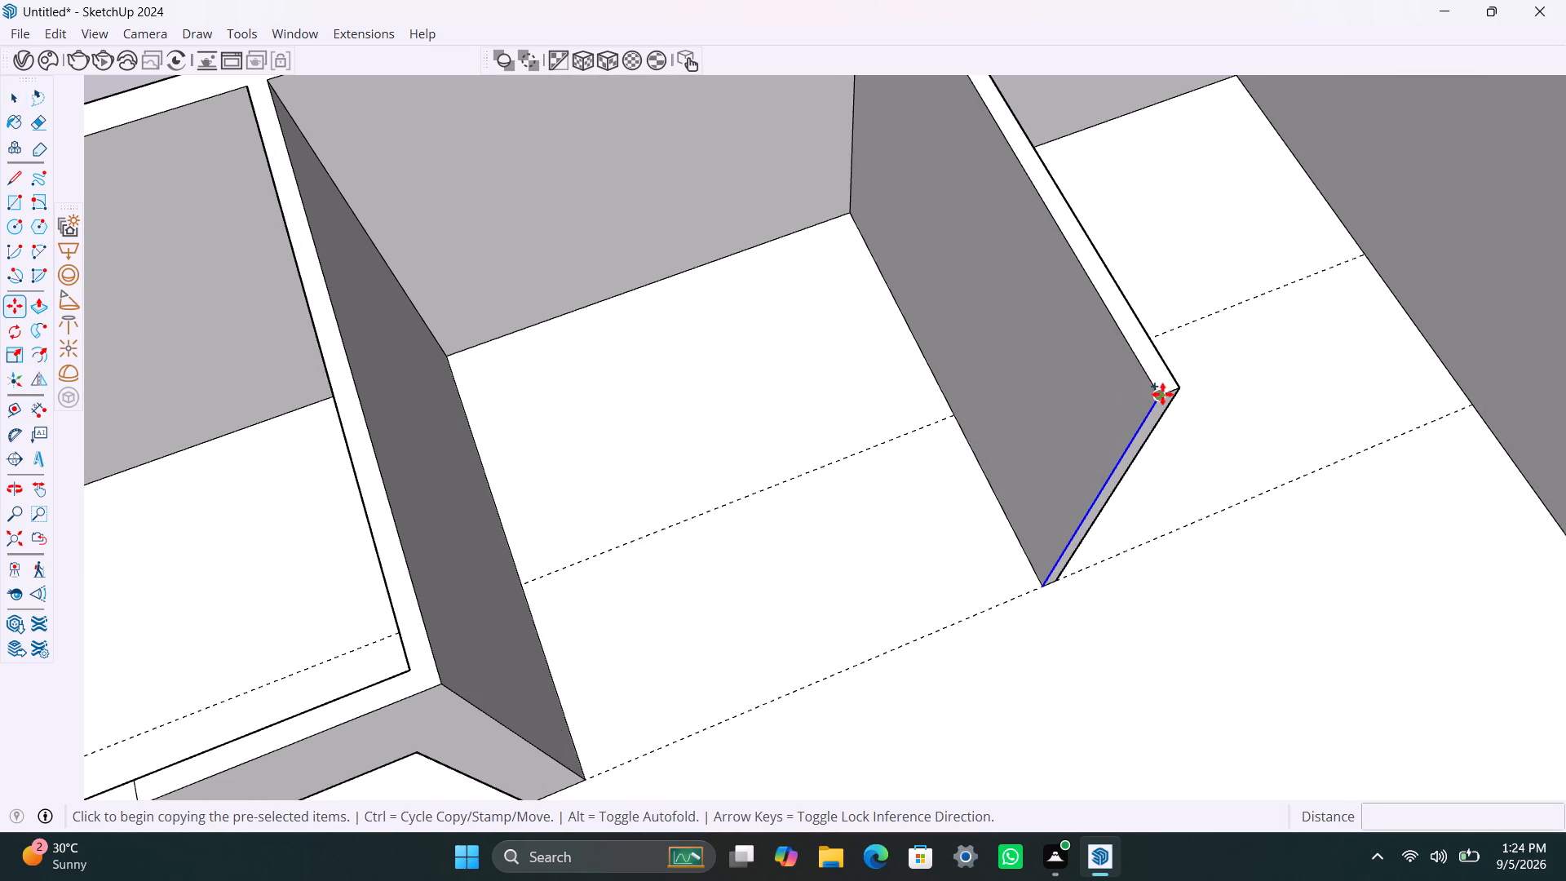
{"action": "left_click", "coordinate": [1162, 393]}
{"action": "type", "text": "4.5\""}
{"action": "key", "text": "Return"}
{"action": "key", "text": "space"}
Push/Pull the 4.5" strip at the partition's end 7' toward the neighbouring cross wall to start the room's front wall.
{"action": "left_click", "coordinate": [1148, 396]}
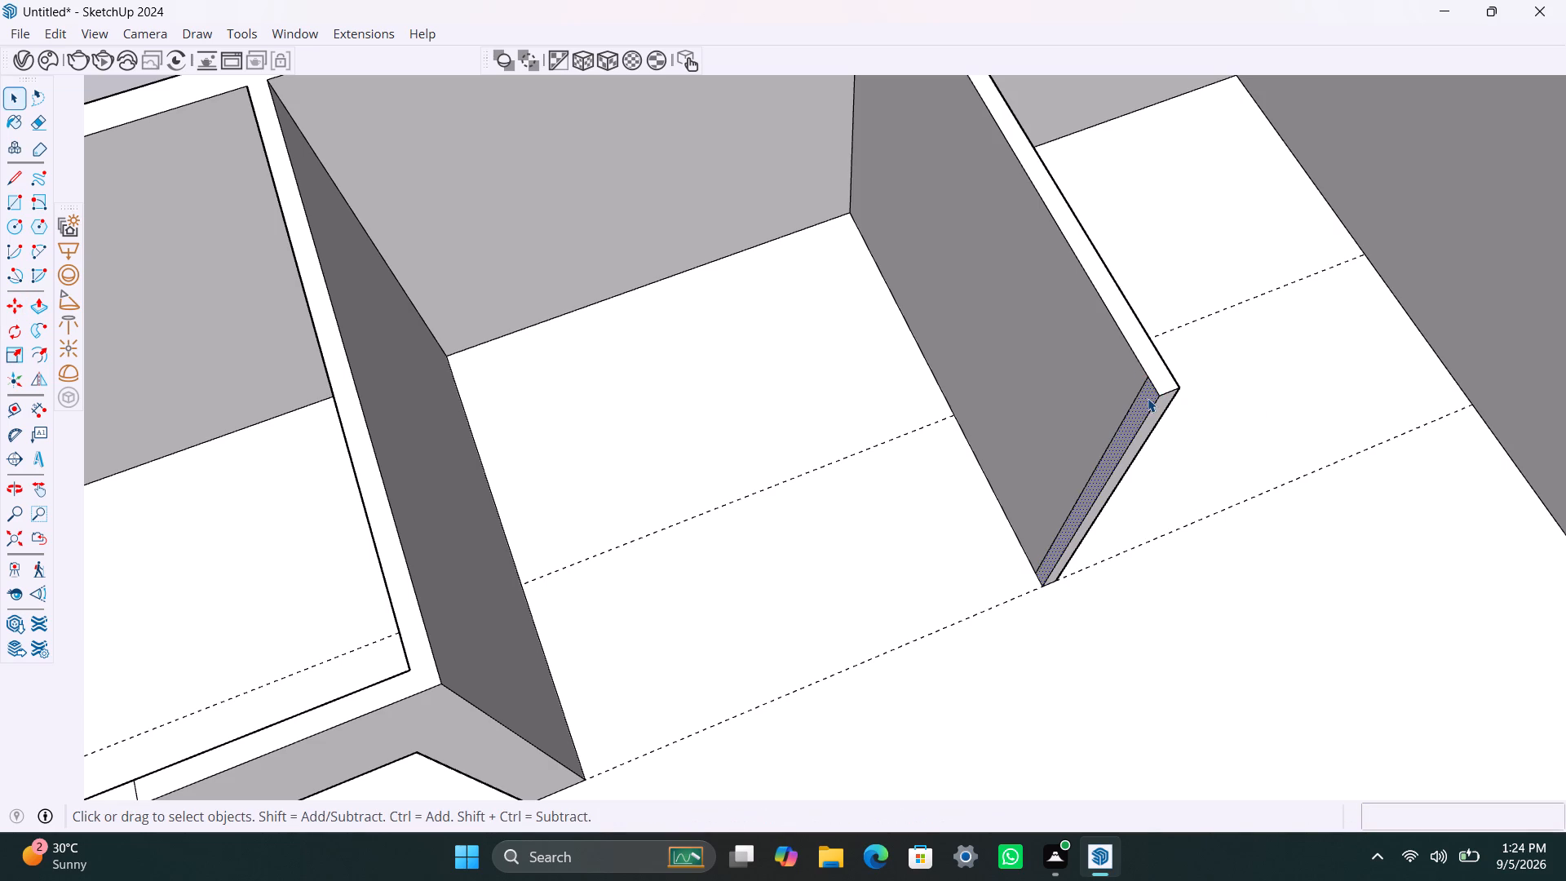
{"action": "key", "text": "p"}
{"action": "left_click", "coordinate": [1148, 398]}
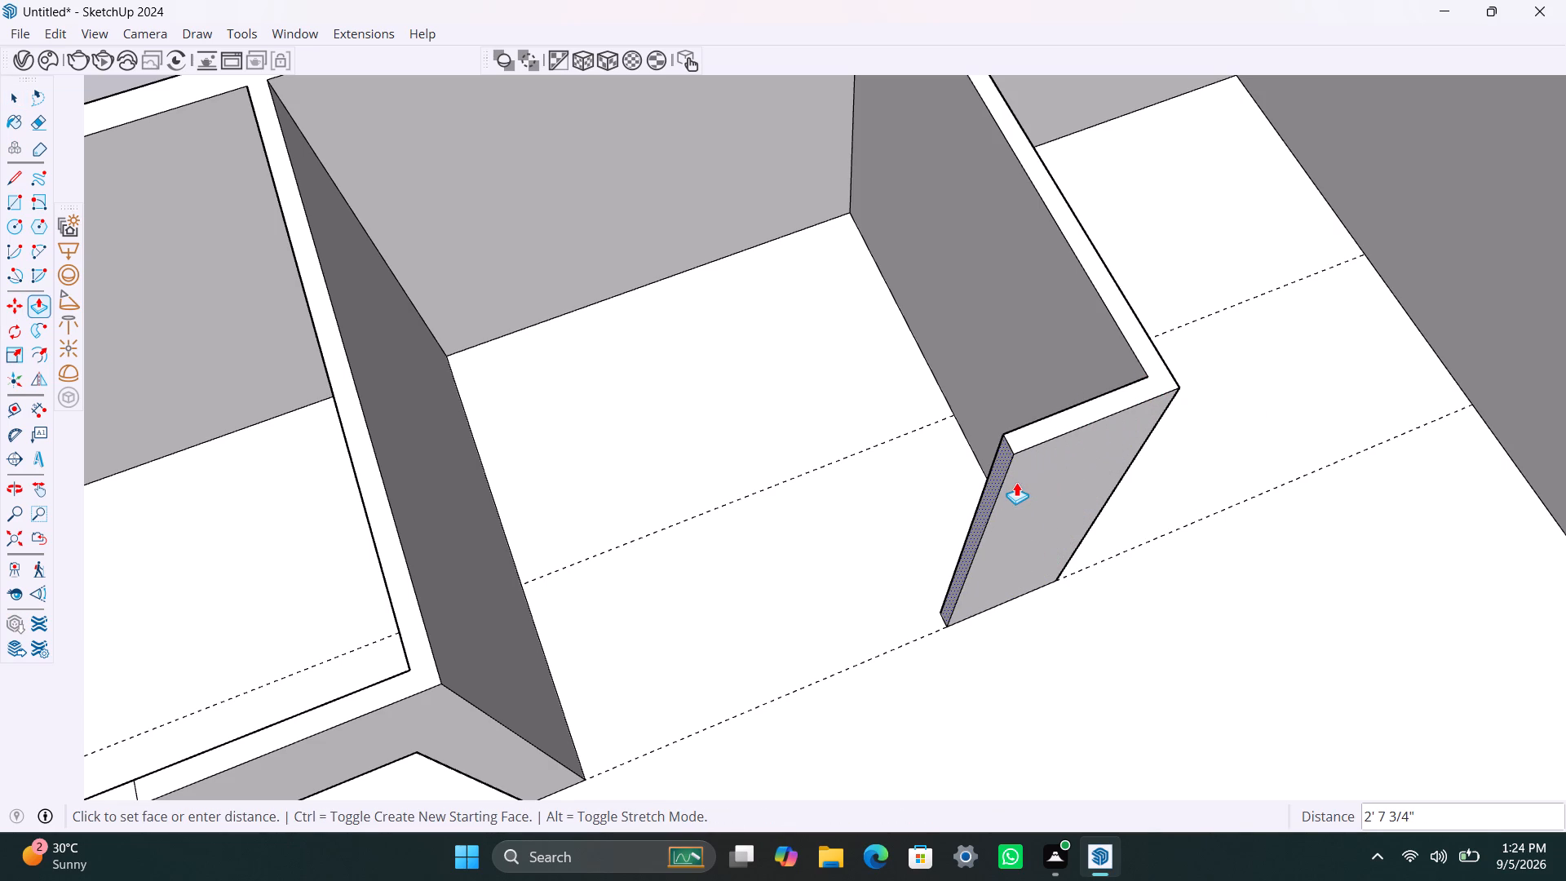
{"action": "type", "text": "7'"}
{"action": "key", "text": "Return"}
Push/Pull the 7' front wall's end face a further 1' toward the cross wall.
{"action": "scroll", "coordinate": [752, 600], "scroll_direction": "down", "scroll_amount": 4}
{"action": "middle_click_drag", "start_coordinate": [673, 677], "coordinate": [398, 707]}
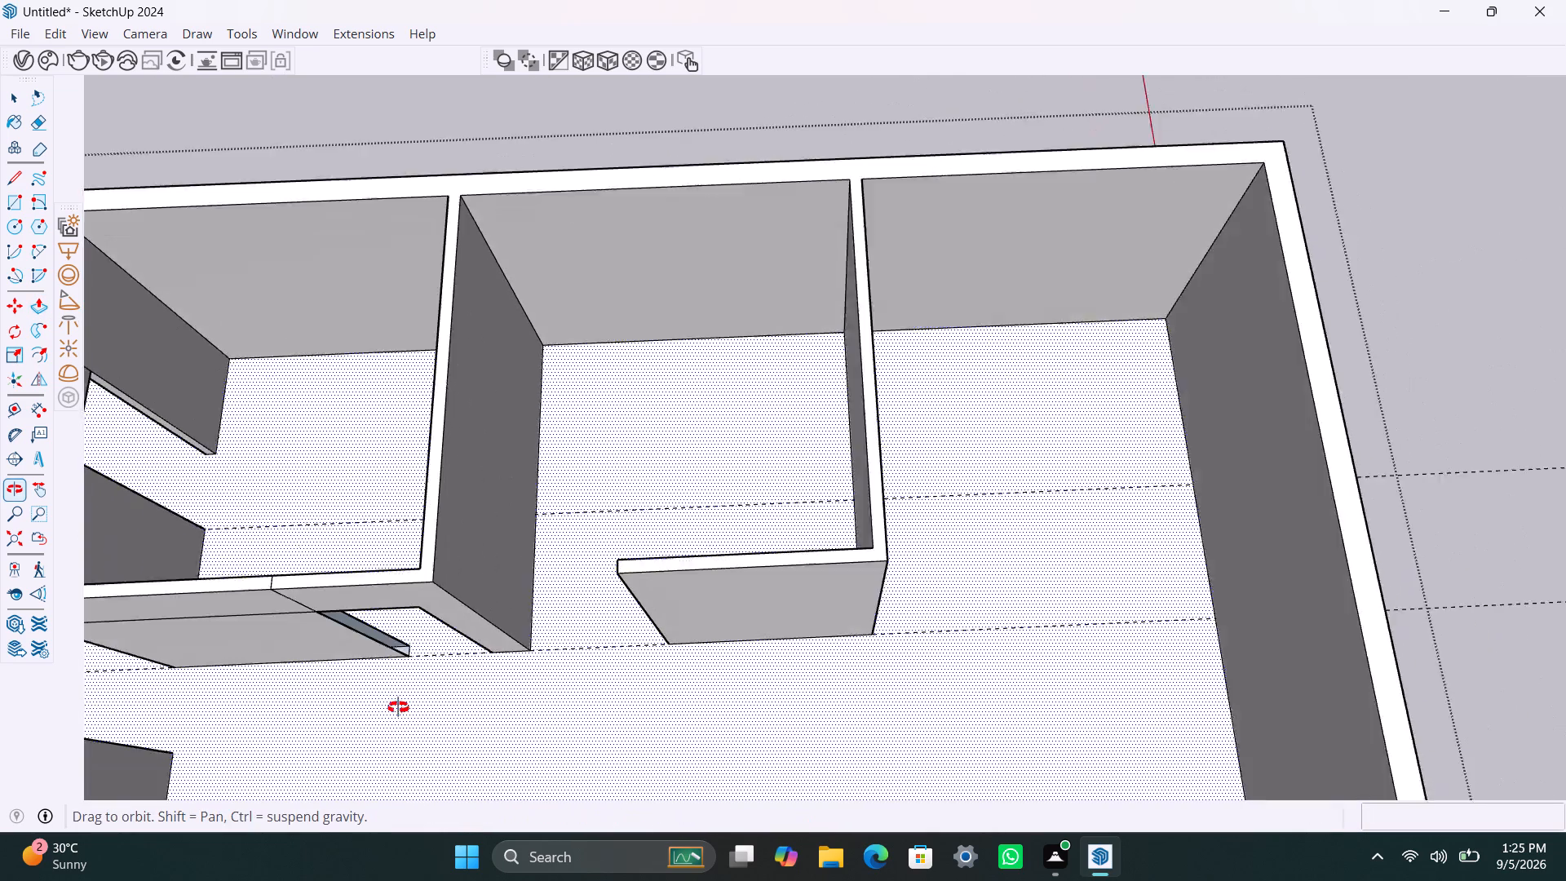
{"action": "middle_click_drag", "start_coordinate": [398, 707], "coordinate": [397, 707]}
{"action": "scroll", "coordinate": [488, 555], "scroll_direction": "up", "scroll_amount": 2}
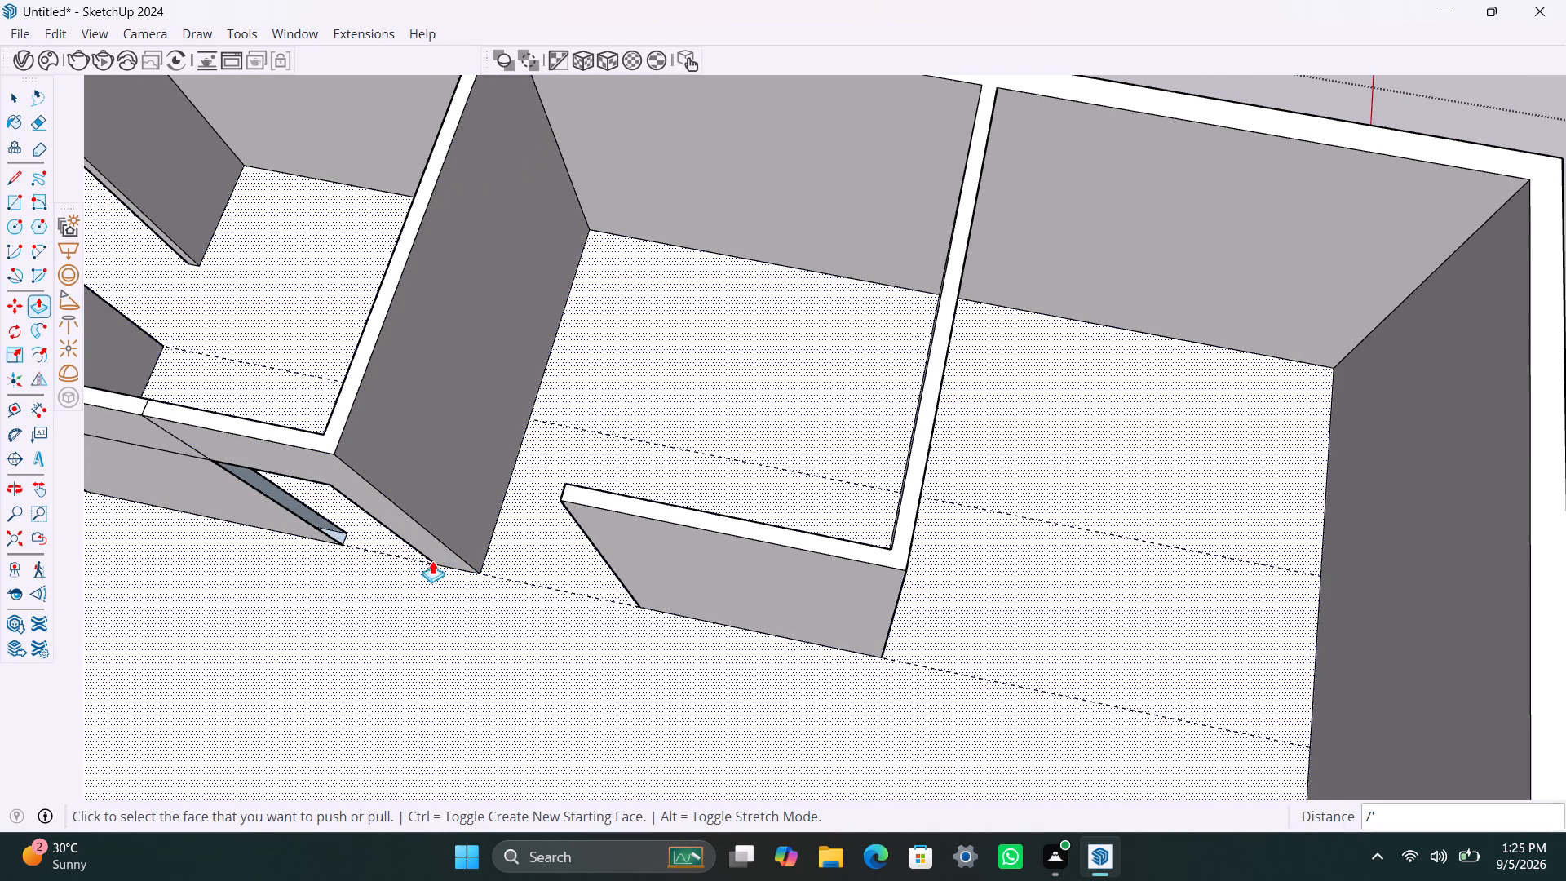
{"action": "scroll", "coordinate": [422, 529], "scroll_direction": "up", "scroll_amount": 2}
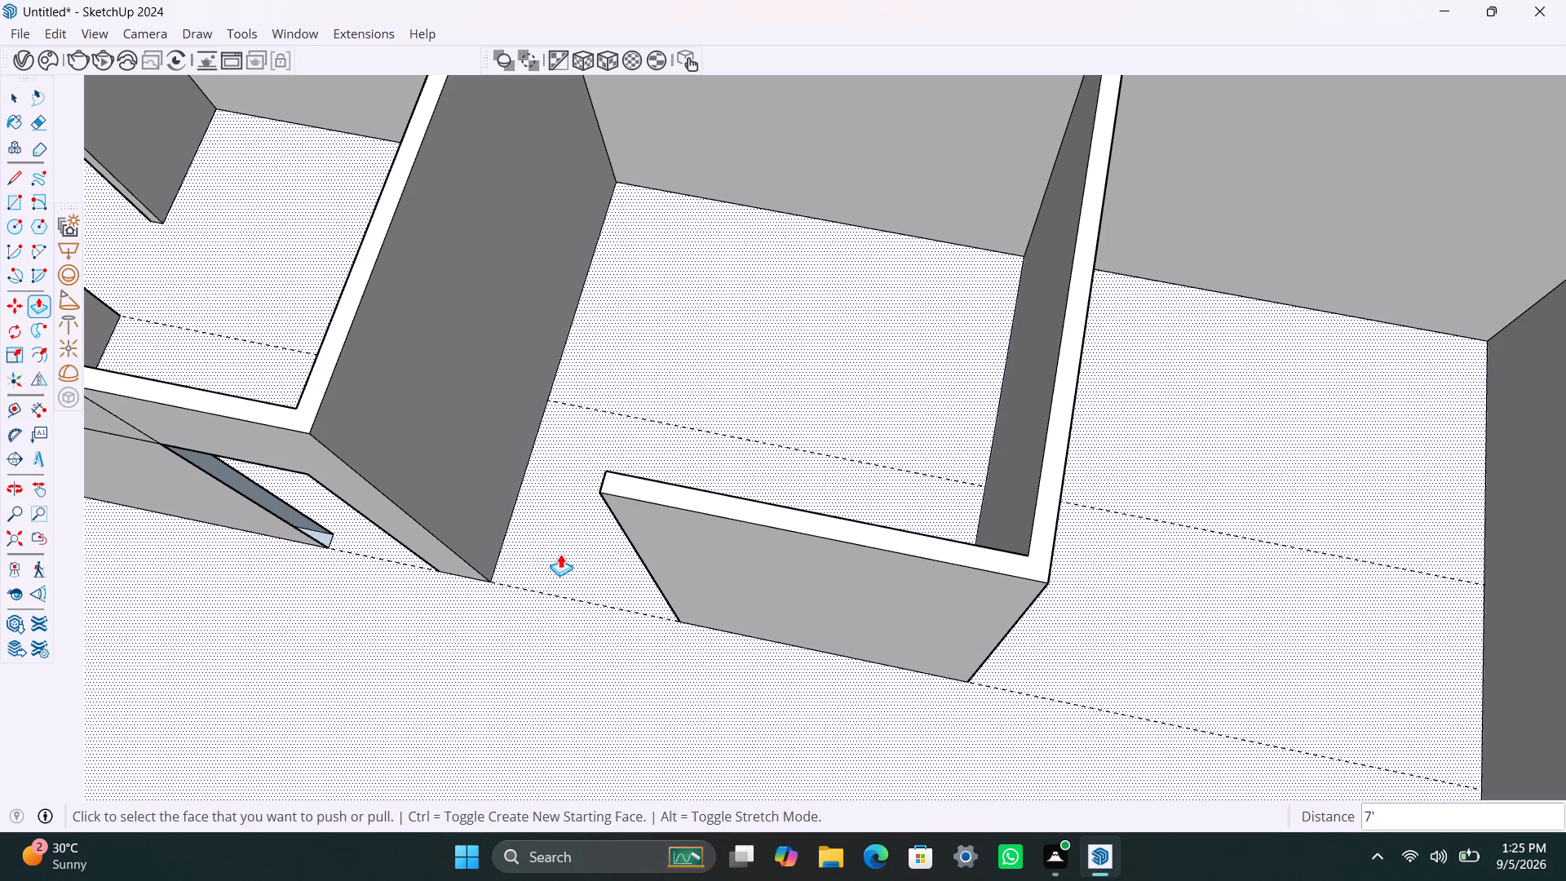
{"action": "scroll", "coordinate": [581, 609], "scroll_direction": "down", "scroll_amount": 1}
{"action": "middle_click_drag", "start_coordinate": [604, 619], "coordinate": [989, 584]}
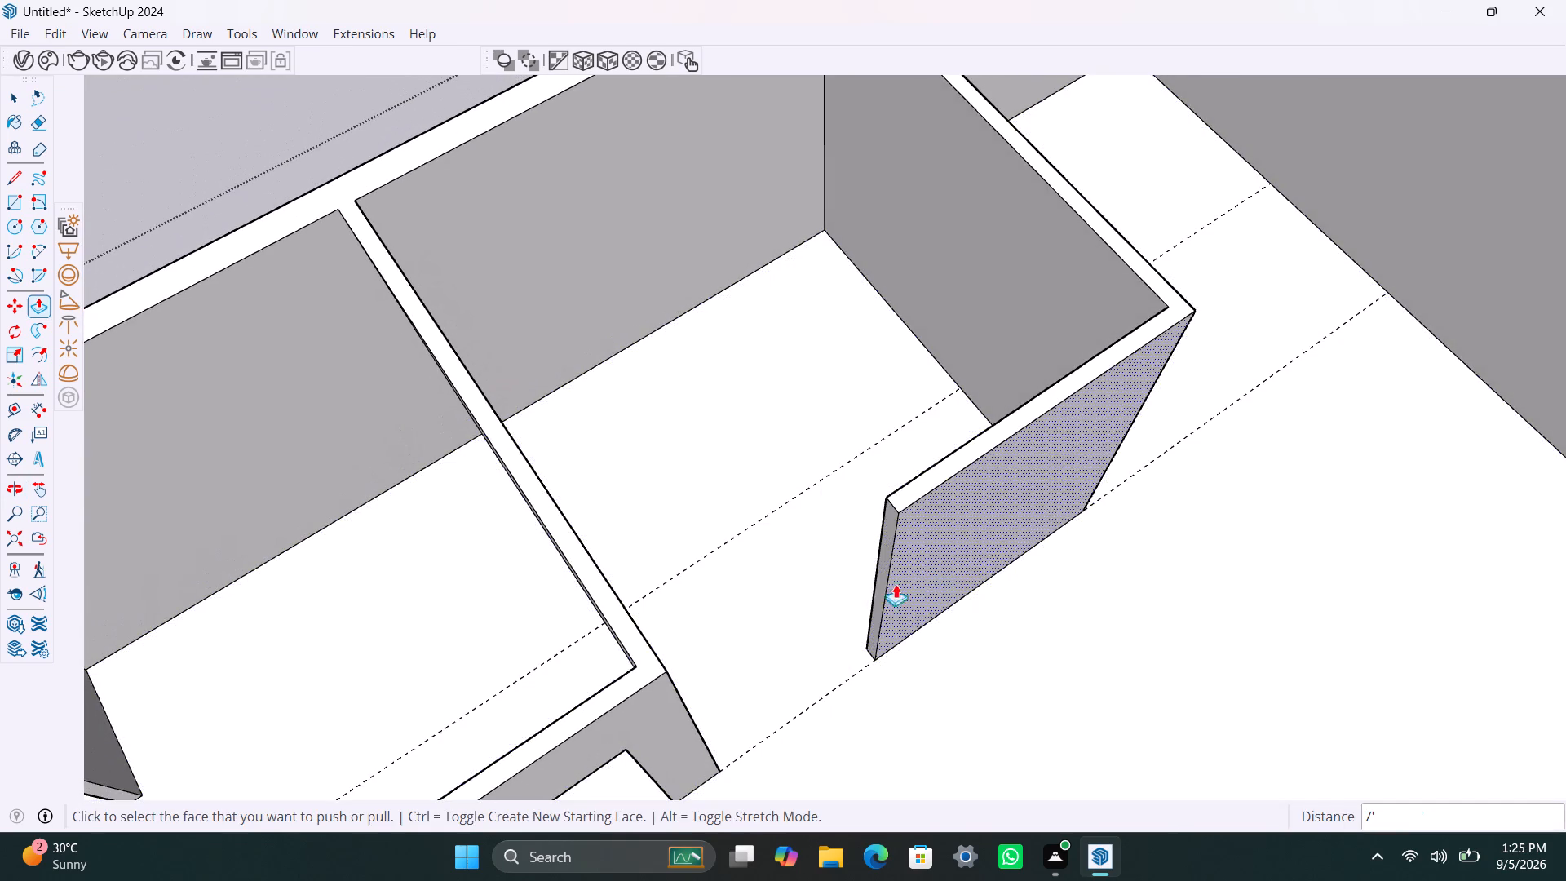
{"action": "left_click", "coordinate": [881, 575]}
{"action": "type", "text": "1'"}
{"action": "key", "text": "Return"}
Copy the vertical corner edge at the opposite cross wall's end 4.5" back along its face inside the new room.
{"action": "scroll", "coordinate": [814, 636], "scroll_direction": "down", "scroll_amount": 4}
{"action": "middle_click_drag", "start_coordinate": [885, 662], "coordinate": [422, 703]}
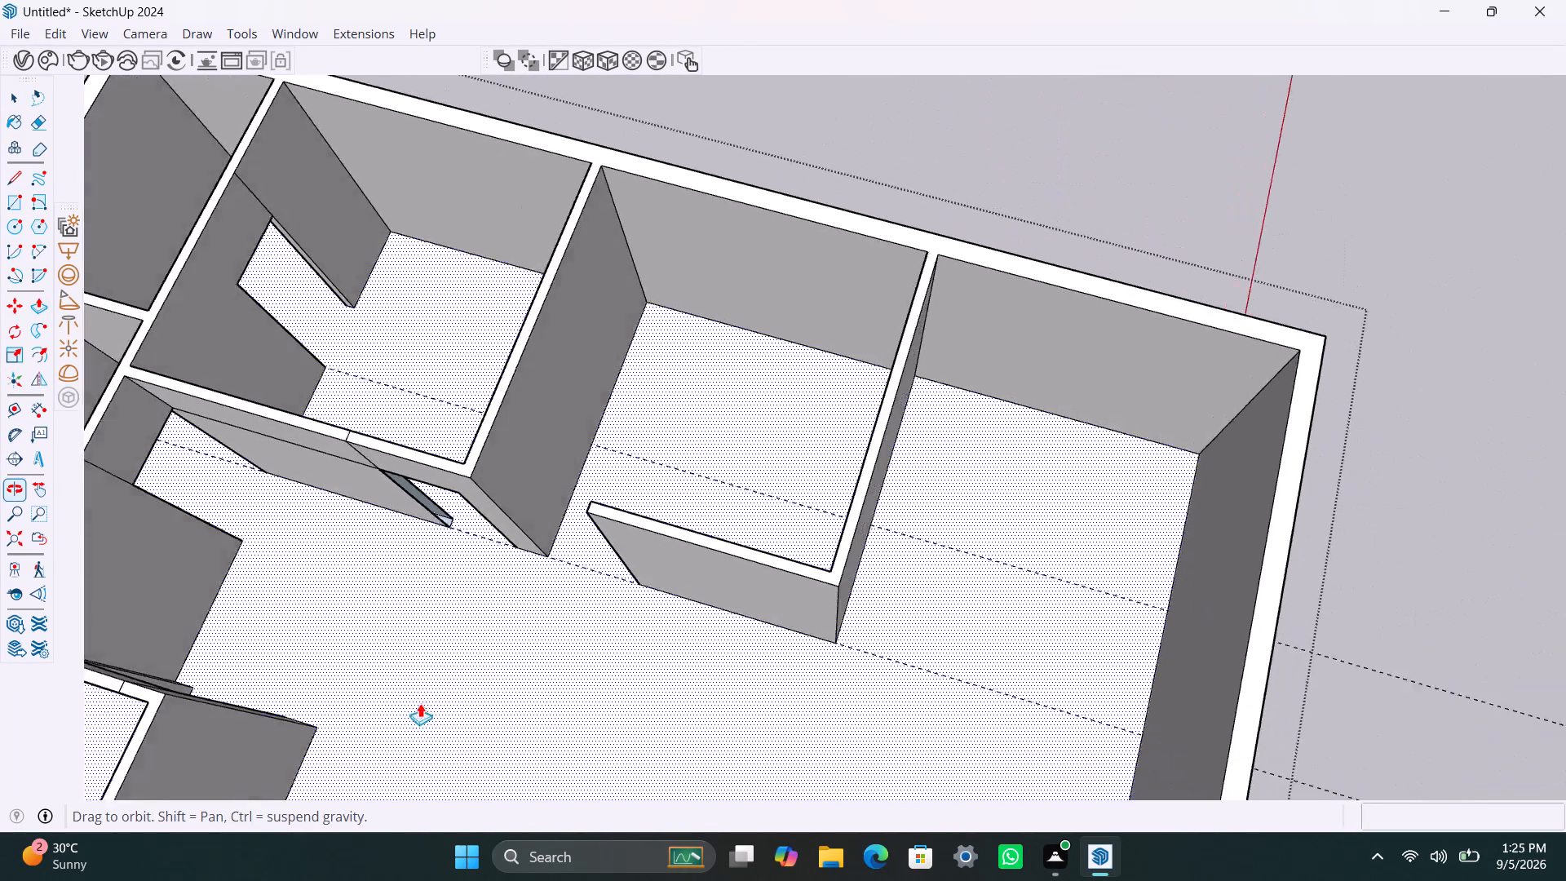
{"action": "scroll", "coordinate": [527, 499], "scroll_direction": "up", "scroll_amount": 2}
{"action": "key", "text": "space"}
{"action": "left_click", "coordinate": [501, 488]}
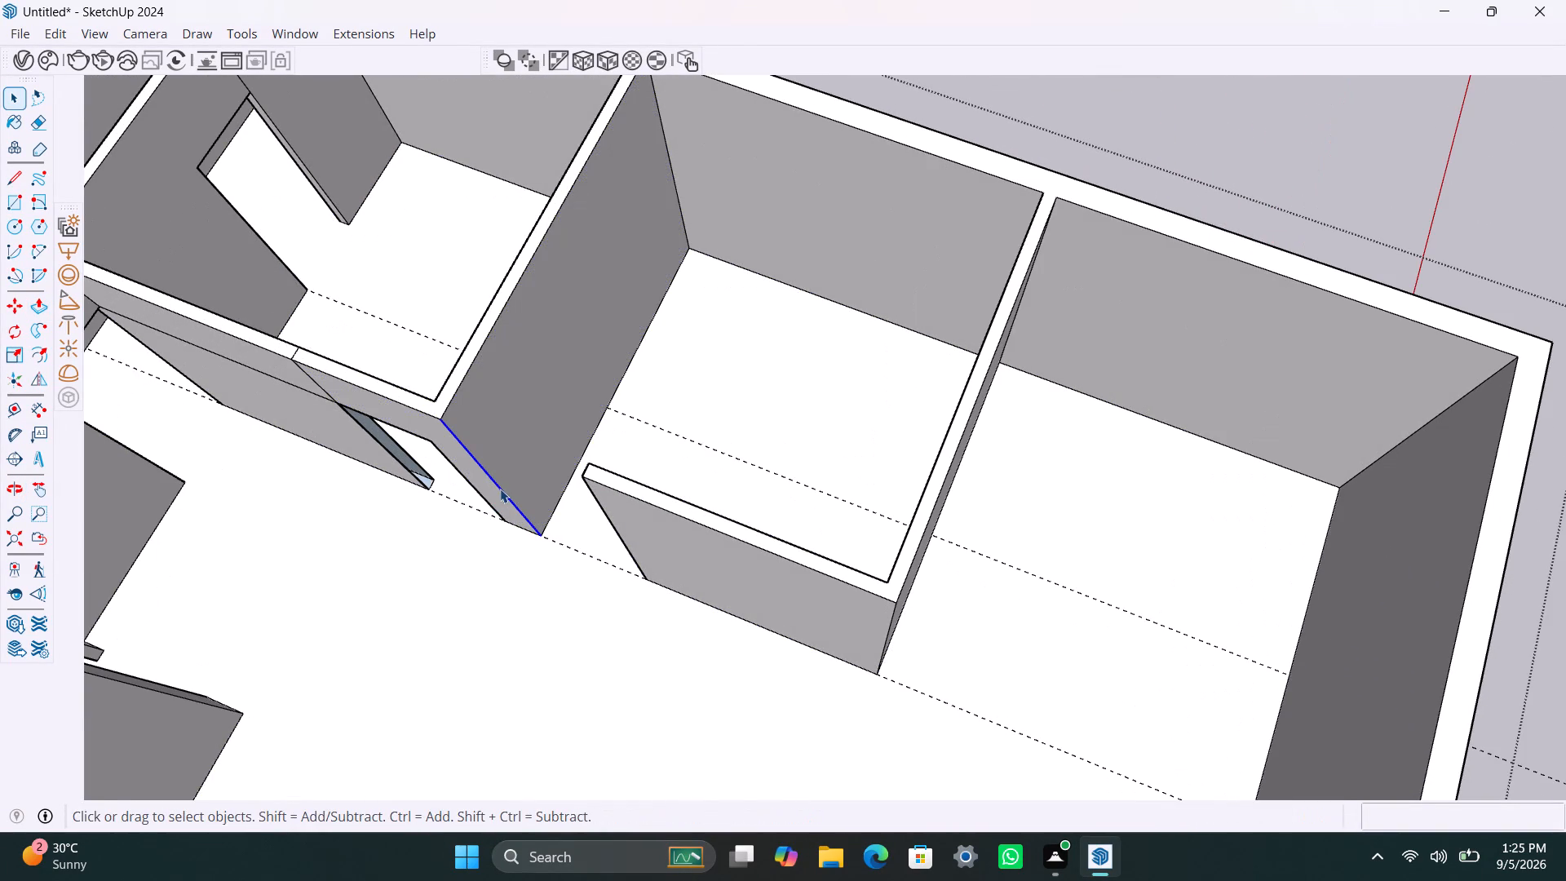
{"action": "key", "text": "m"}
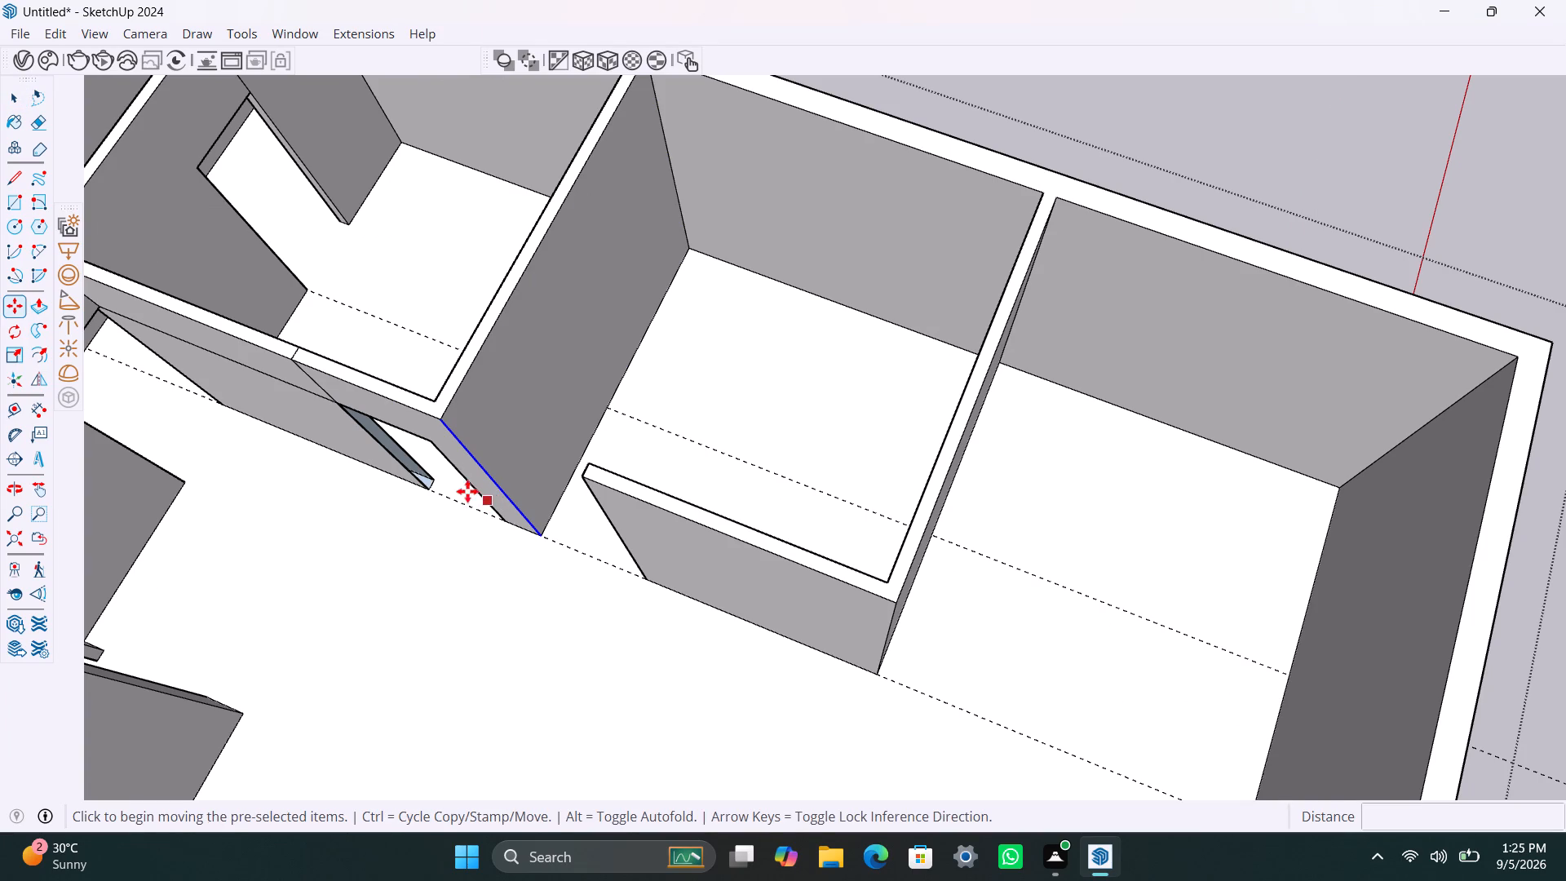
{"action": "left_click", "coordinate": [441, 425]}
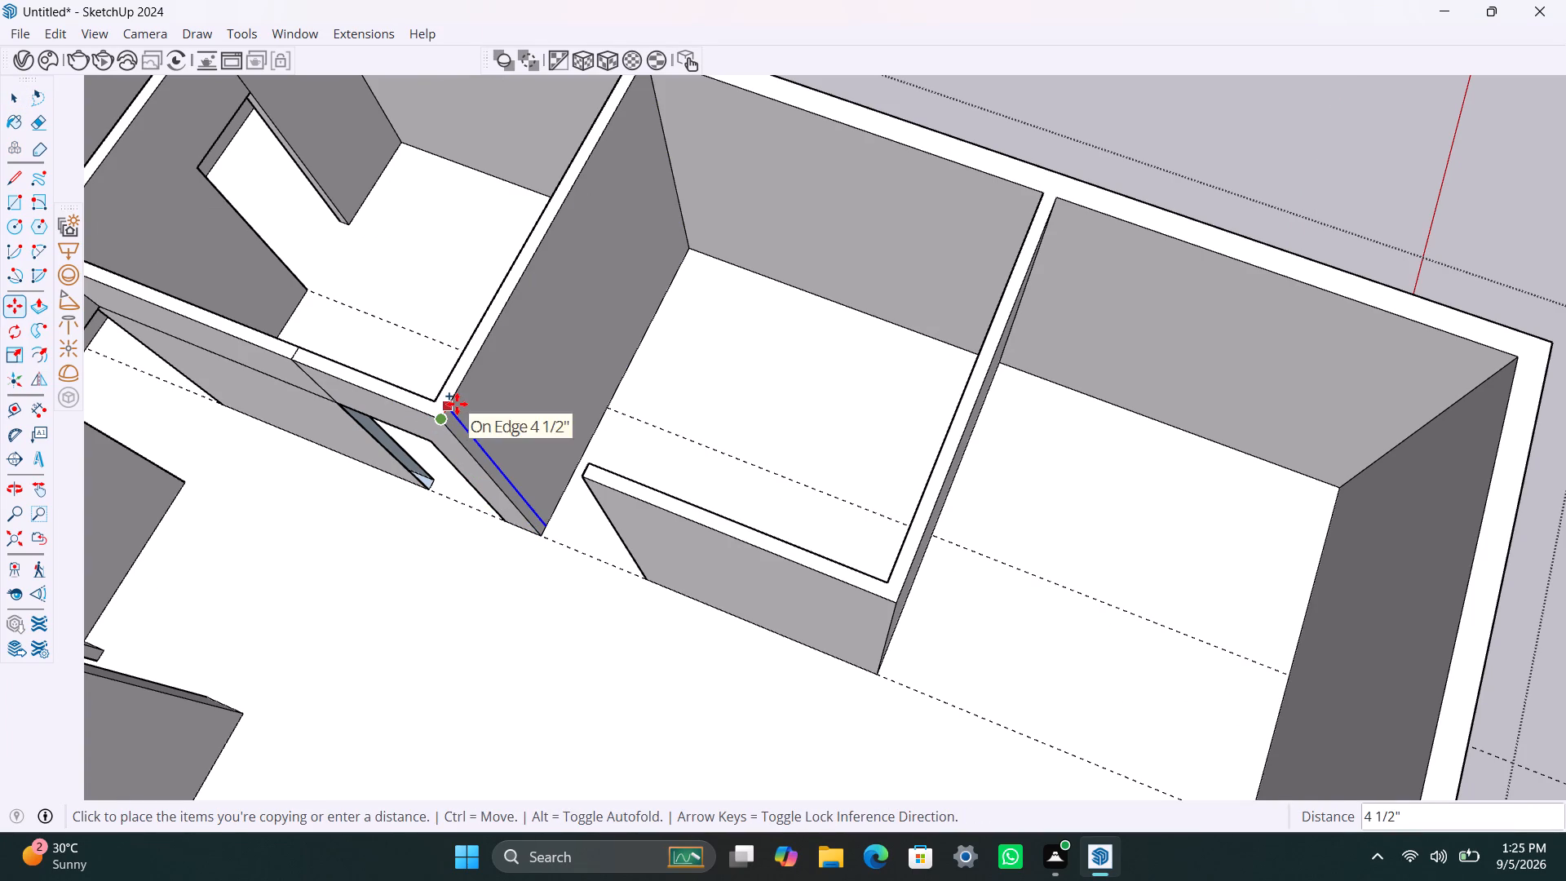
{"action": "key", "text": "4"}
{"action": "type", "text": ".5"}
{"action": "key", "text": "shift+quotedbl"}
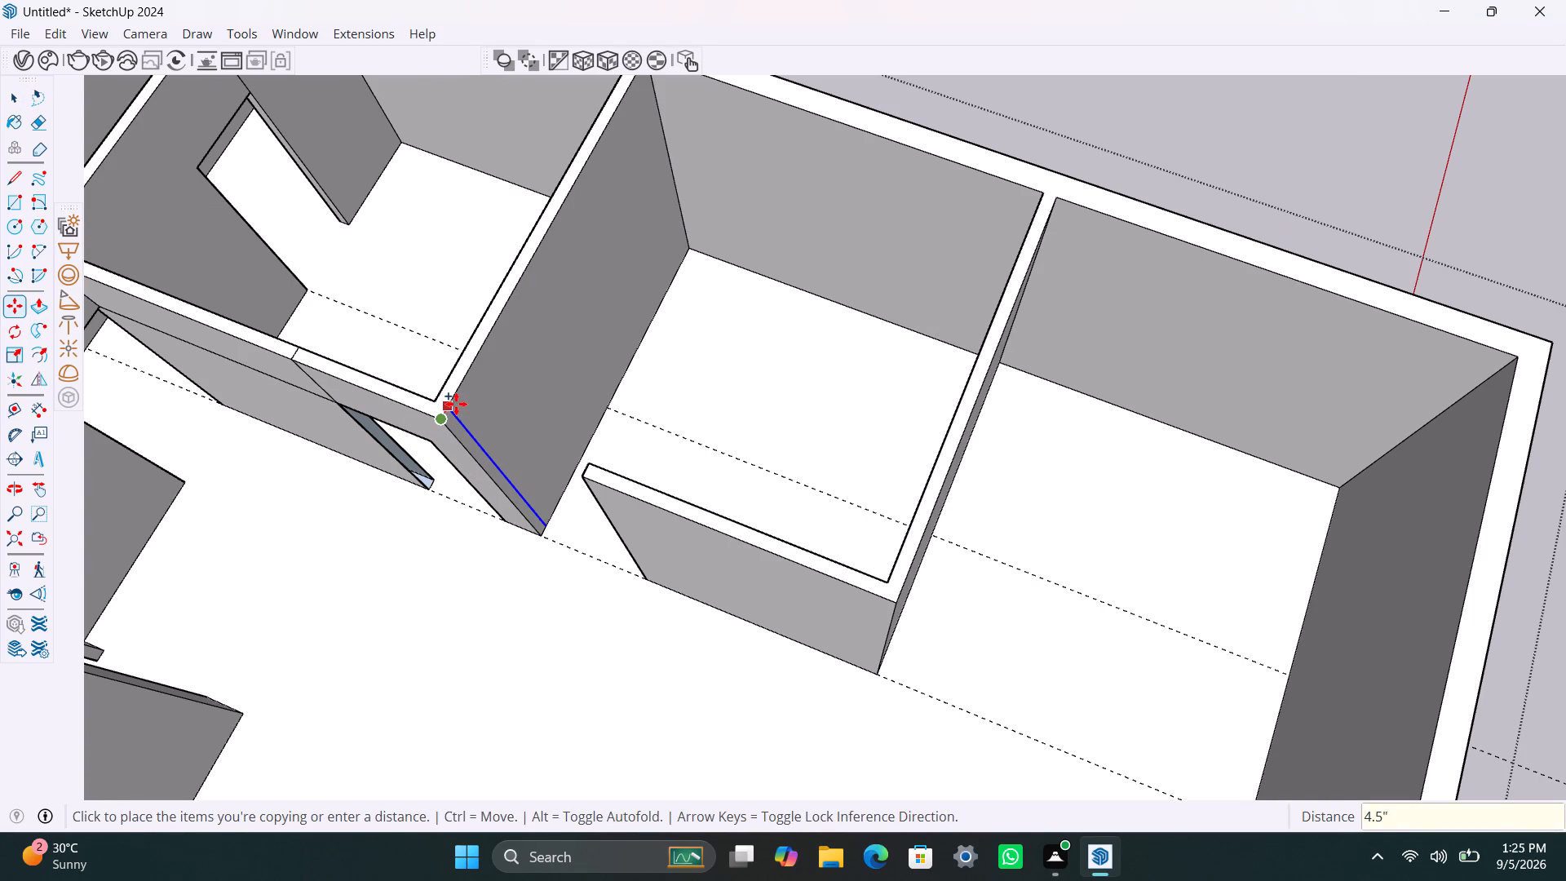
{"action": "key", "text": "Return"}
Push/Pull that 4.5" strip 1' toward the new front wall, forming a stub beside the door opening.
{"action": "scroll", "coordinate": [472, 449], "scroll_direction": "up", "scroll_amount": 2}
{"action": "key", "text": "space"}
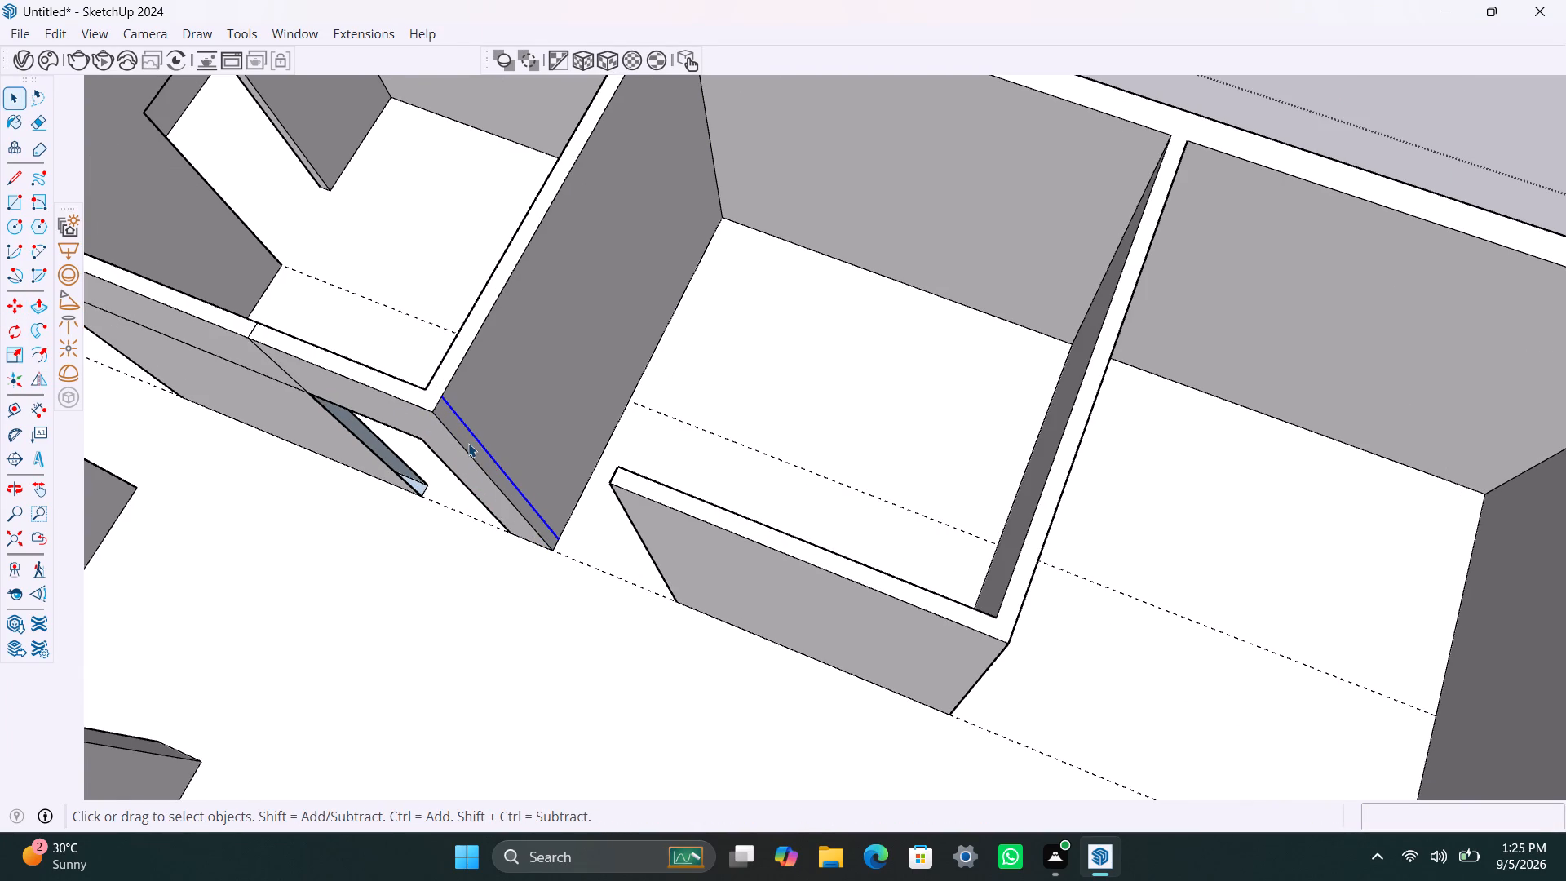
{"action": "left_click", "coordinate": [468, 443]}
{"action": "key", "text": "p"}
{"action": "left_click", "coordinate": [468, 442]}
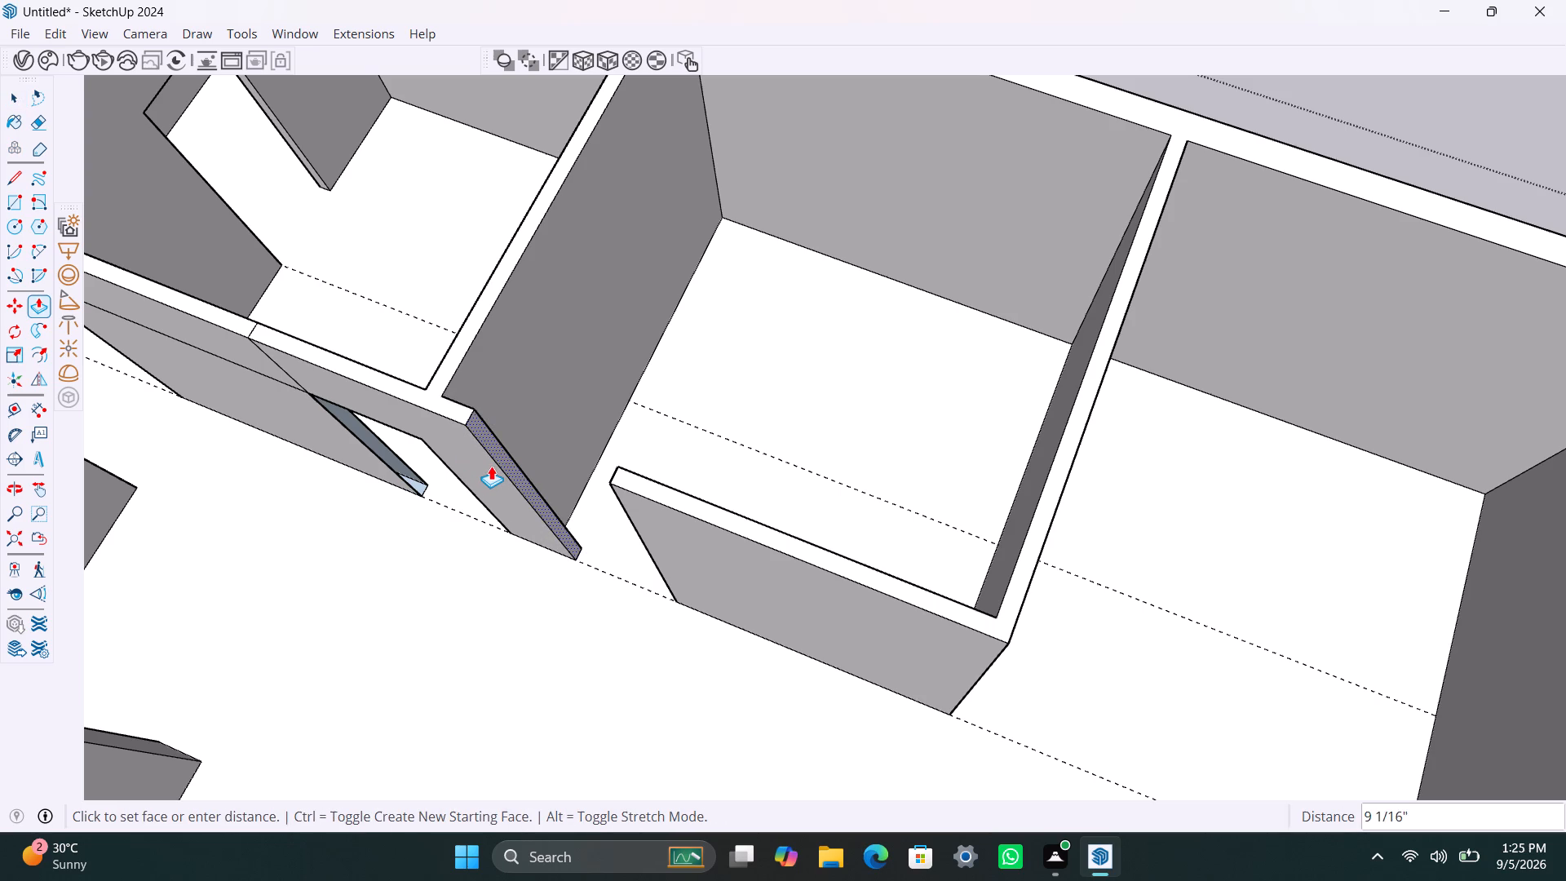
{"action": "type", "text": "1'"}
{"action": "key", "text": "Return"}
Copy the top edge of the new 1' stub's end face 3' downward.
{"action": "scroll", "coordinate": [483, 457], "scroll_direction": "down", "scroll_amount": 1}
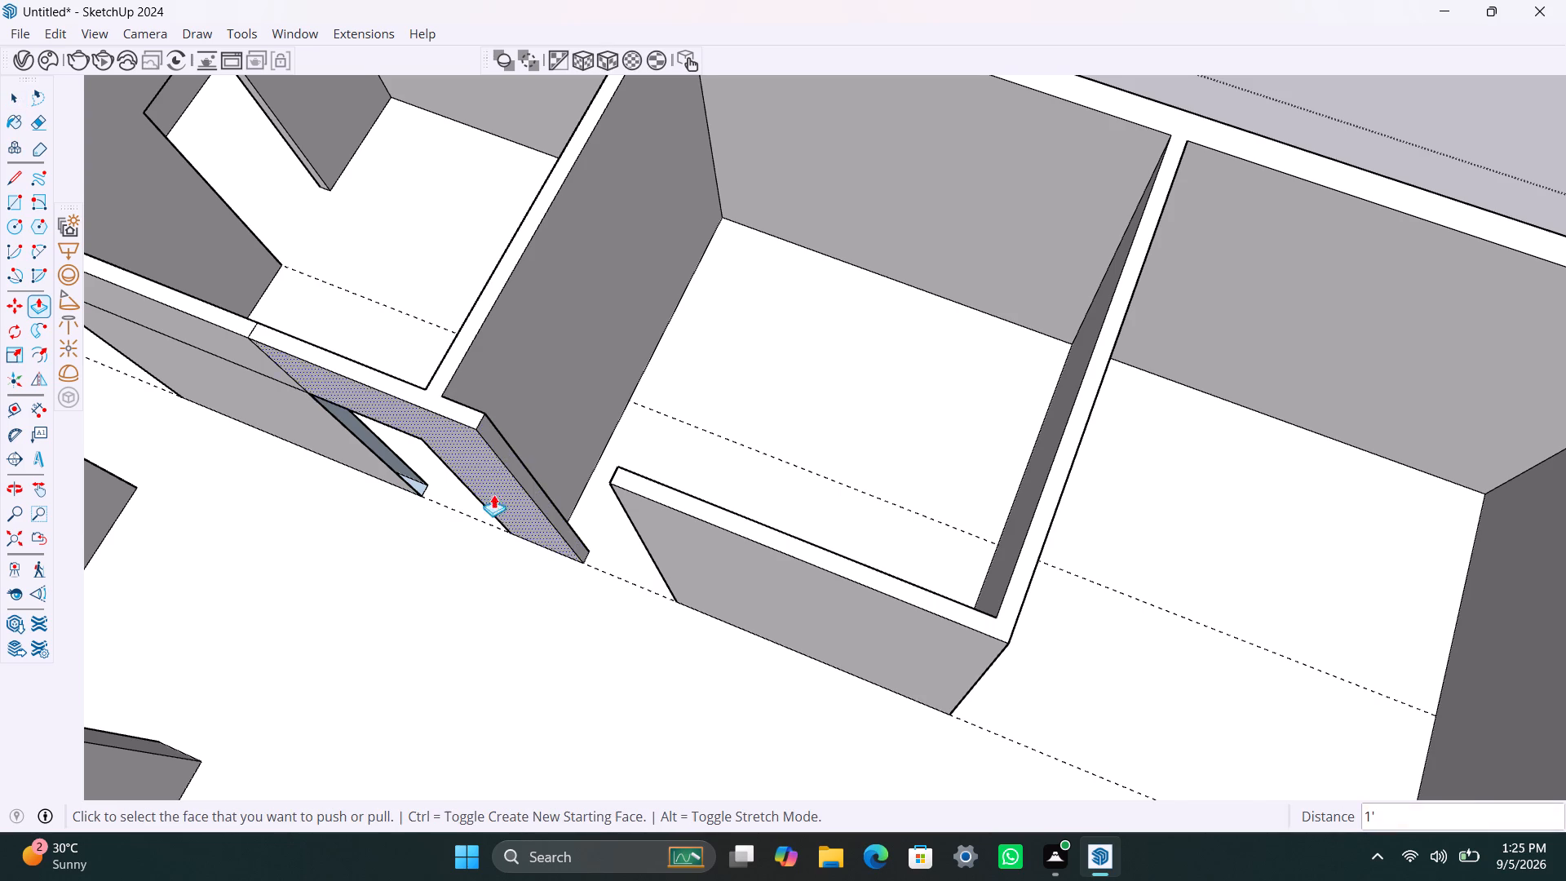
{"action": "scroll", "coordinate": [493, 494], "scroll_direction": "down", "scroll_amount": 2}
{"action": "scroll", "coordinate": [508, 451], "scroll_direction": "up", "scroll_amount": 3}
{"action": "key", "text": "space"}
{"action": "left_click", "coordinate": [471, 432]}
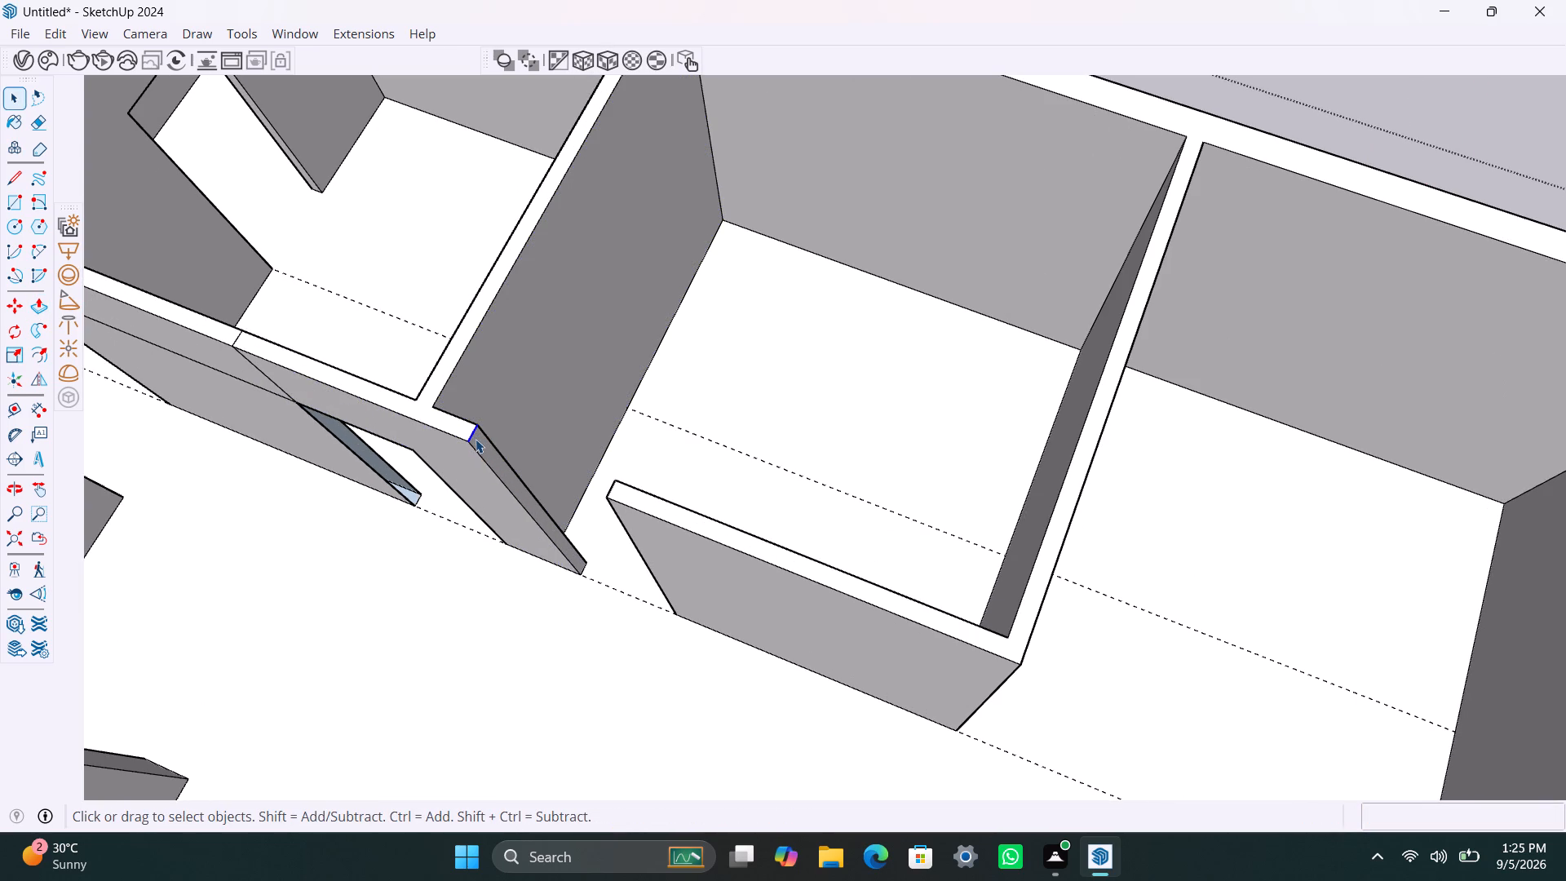
{"action": "key", "text": "m"}
{"action": "scroll", "coordinate": [463, 447], "scroll_direction": "up", "scroll_amount": 2}
{"action": "left_click", "coordinate": [466, 446]}
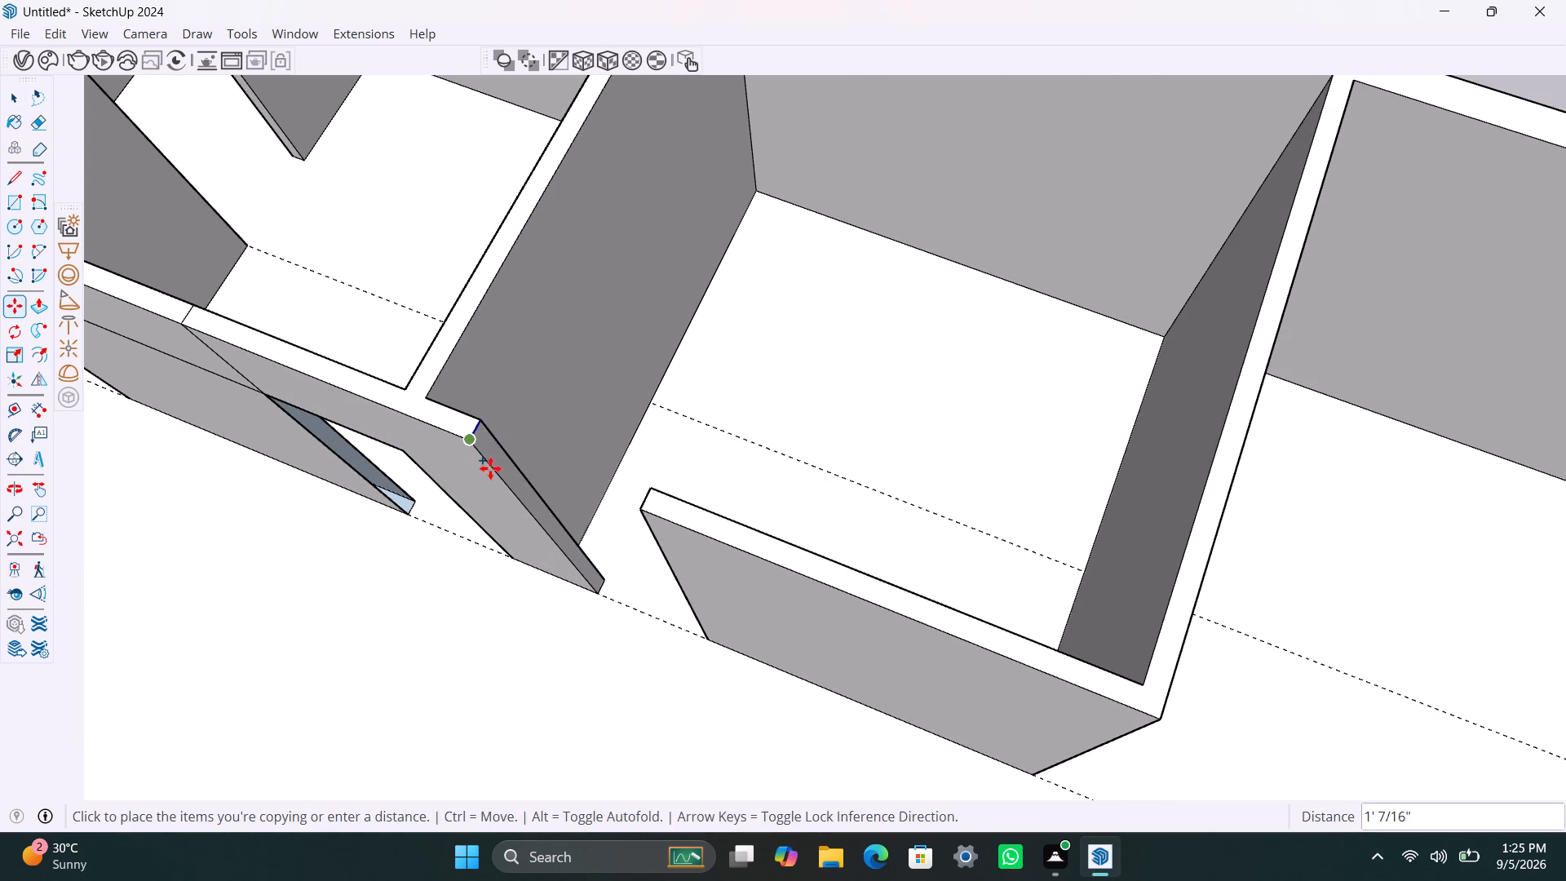
{"action": "type", "text": "3'"}
{"action": "key", "text": "Return"}
{"action": "key", "text": "space"}
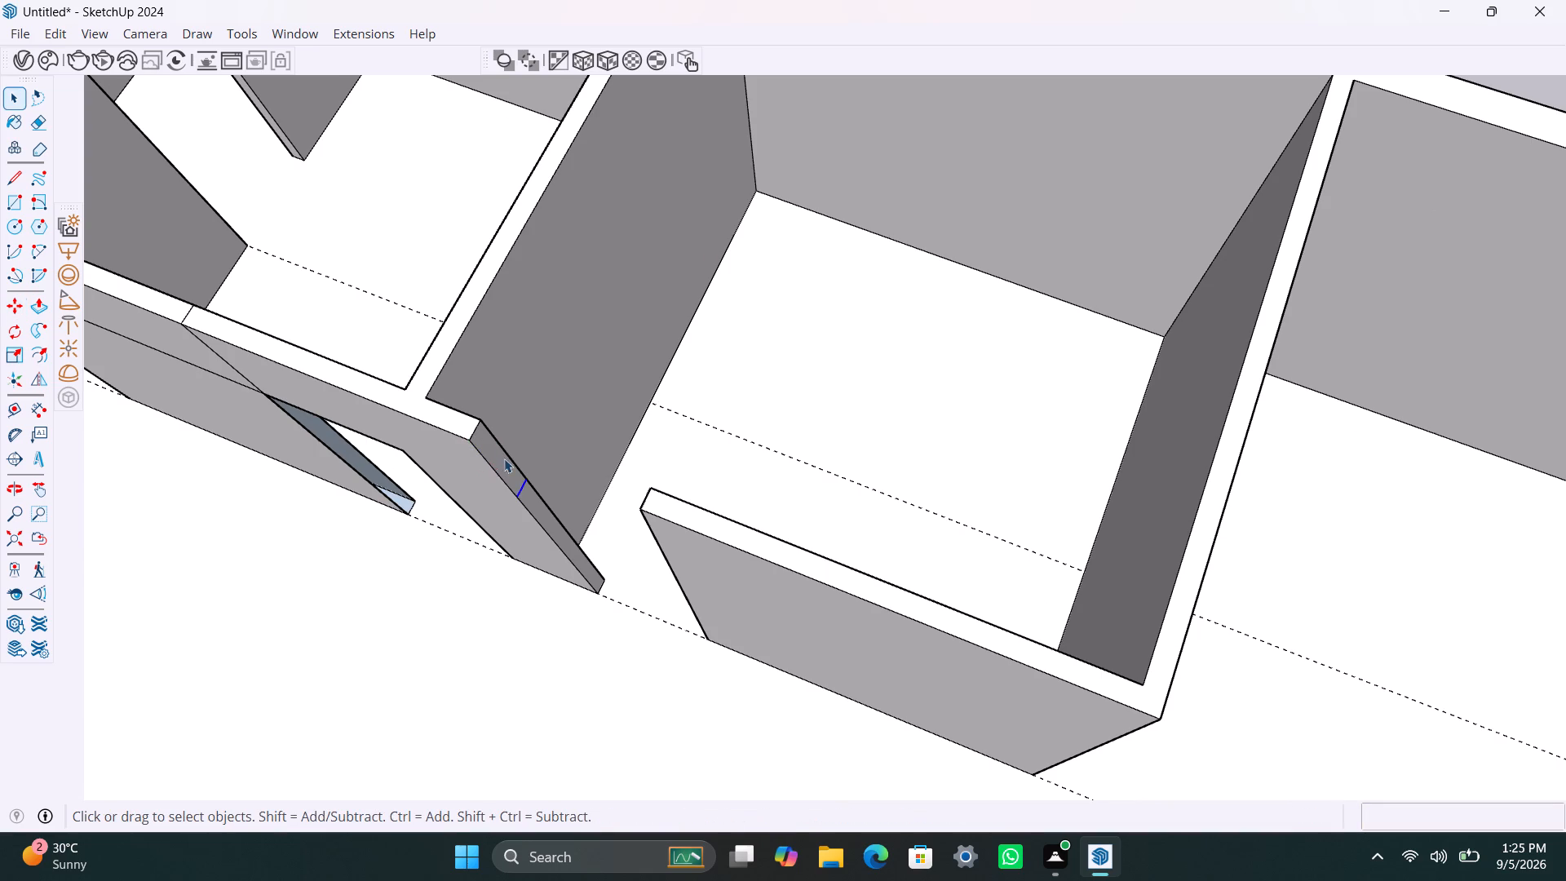
Push/Pull the upper part of the stub's end face 3' to meet the front wall, forming the door header.
{"action": "left_click", "coordinate": [493, 469]}
{"action": "scroll", "coordinate": [504, 466], "scroll_direction": "up", "scroll_amount": 3}
{"action": "left_click", "coordinate": [501, 467]}
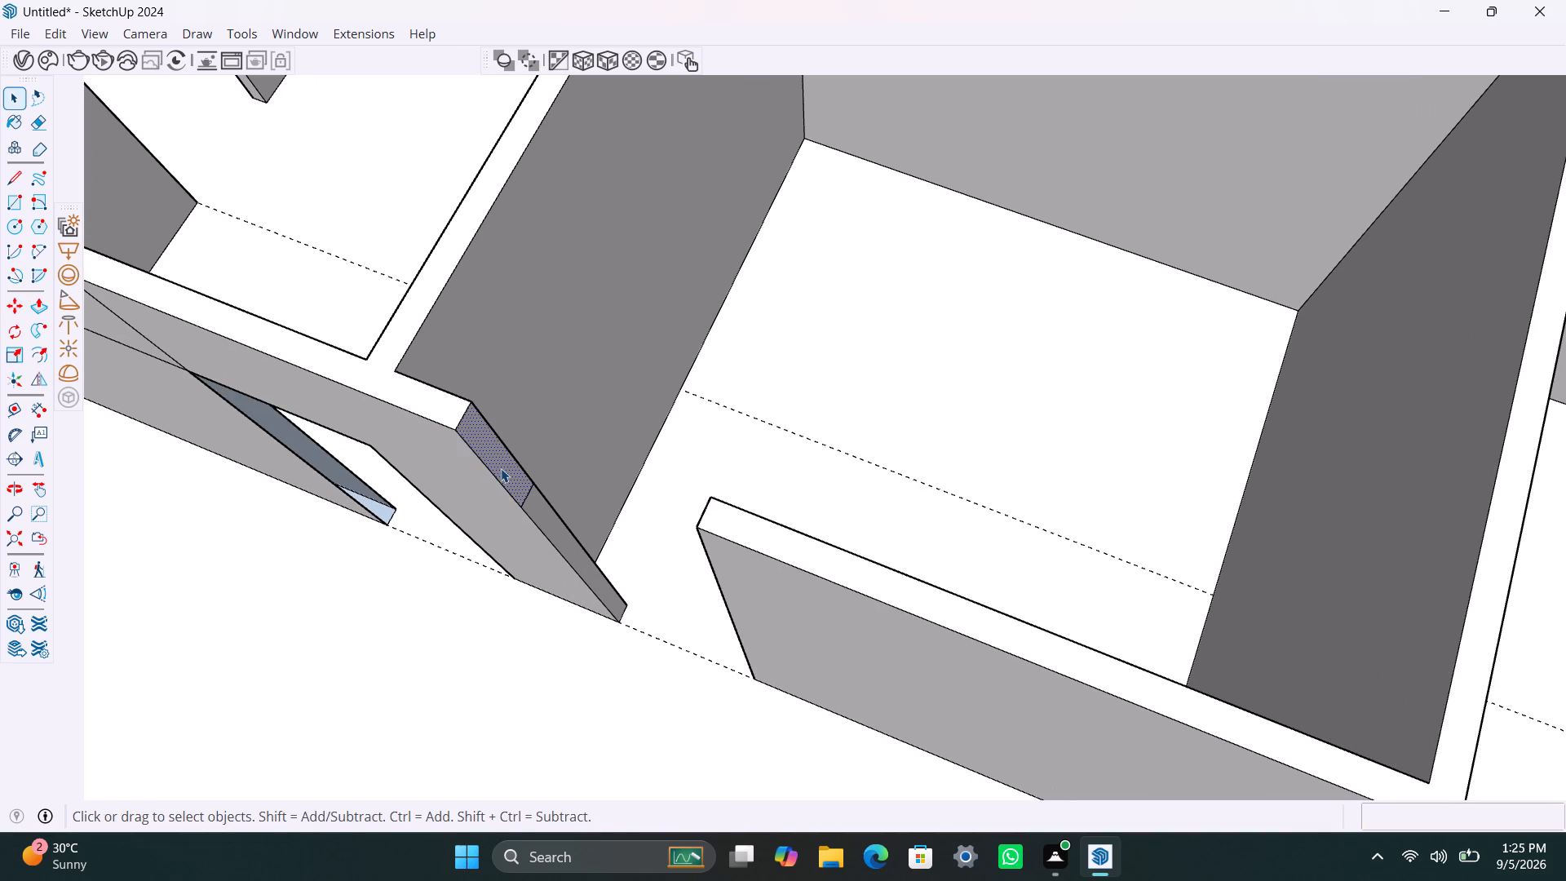
{"action": "key", "text": "p"}
{"action": "left_click", "coordinate": [501, 468]}
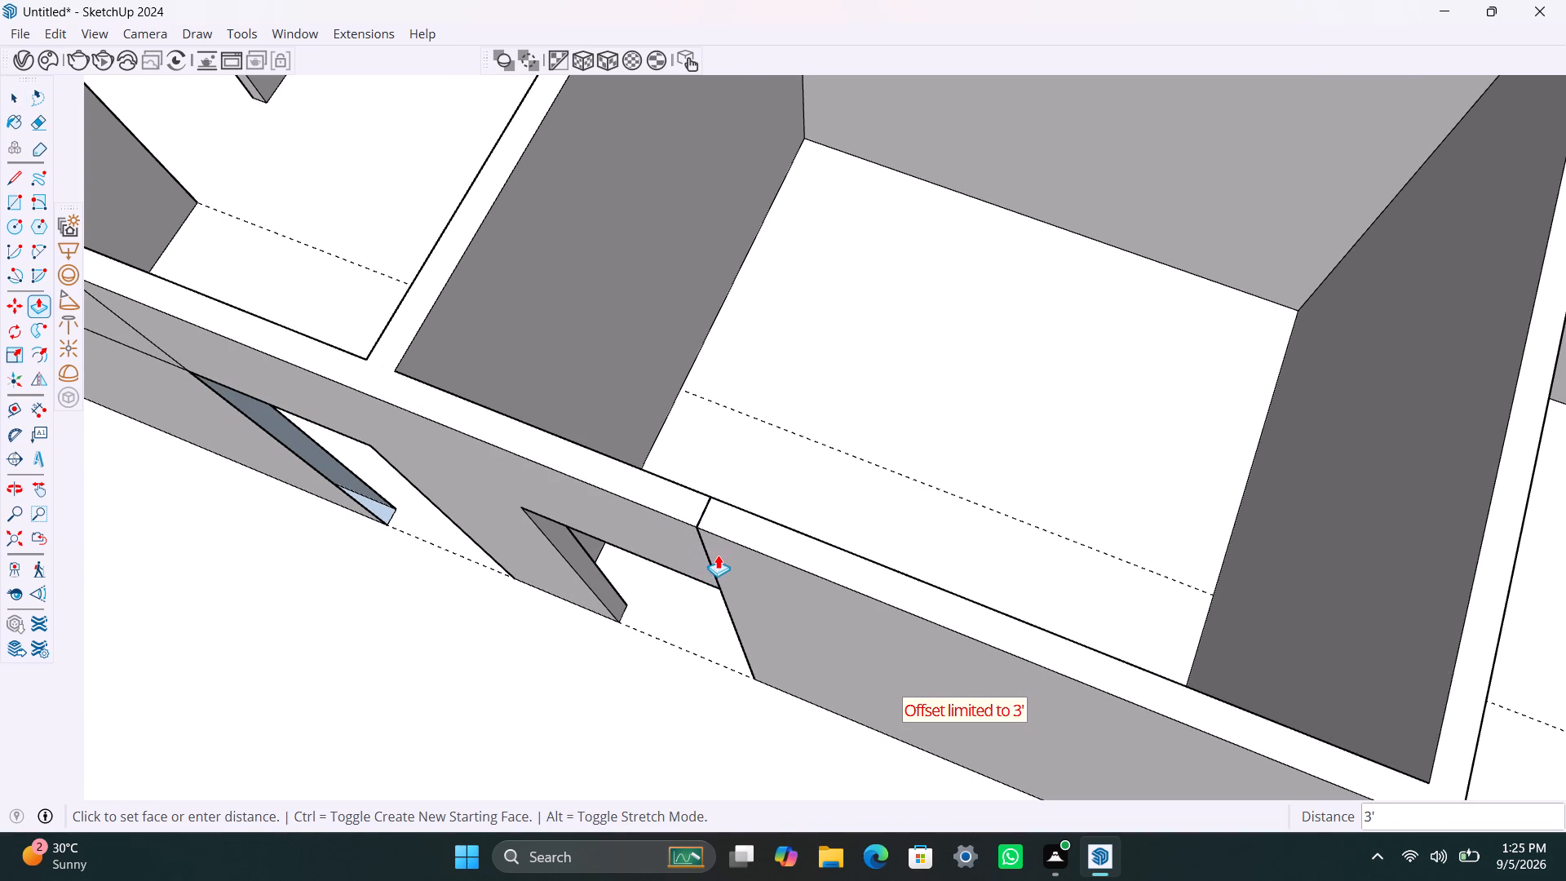
{"action": "left_click", "coordinate": [719, 578]}
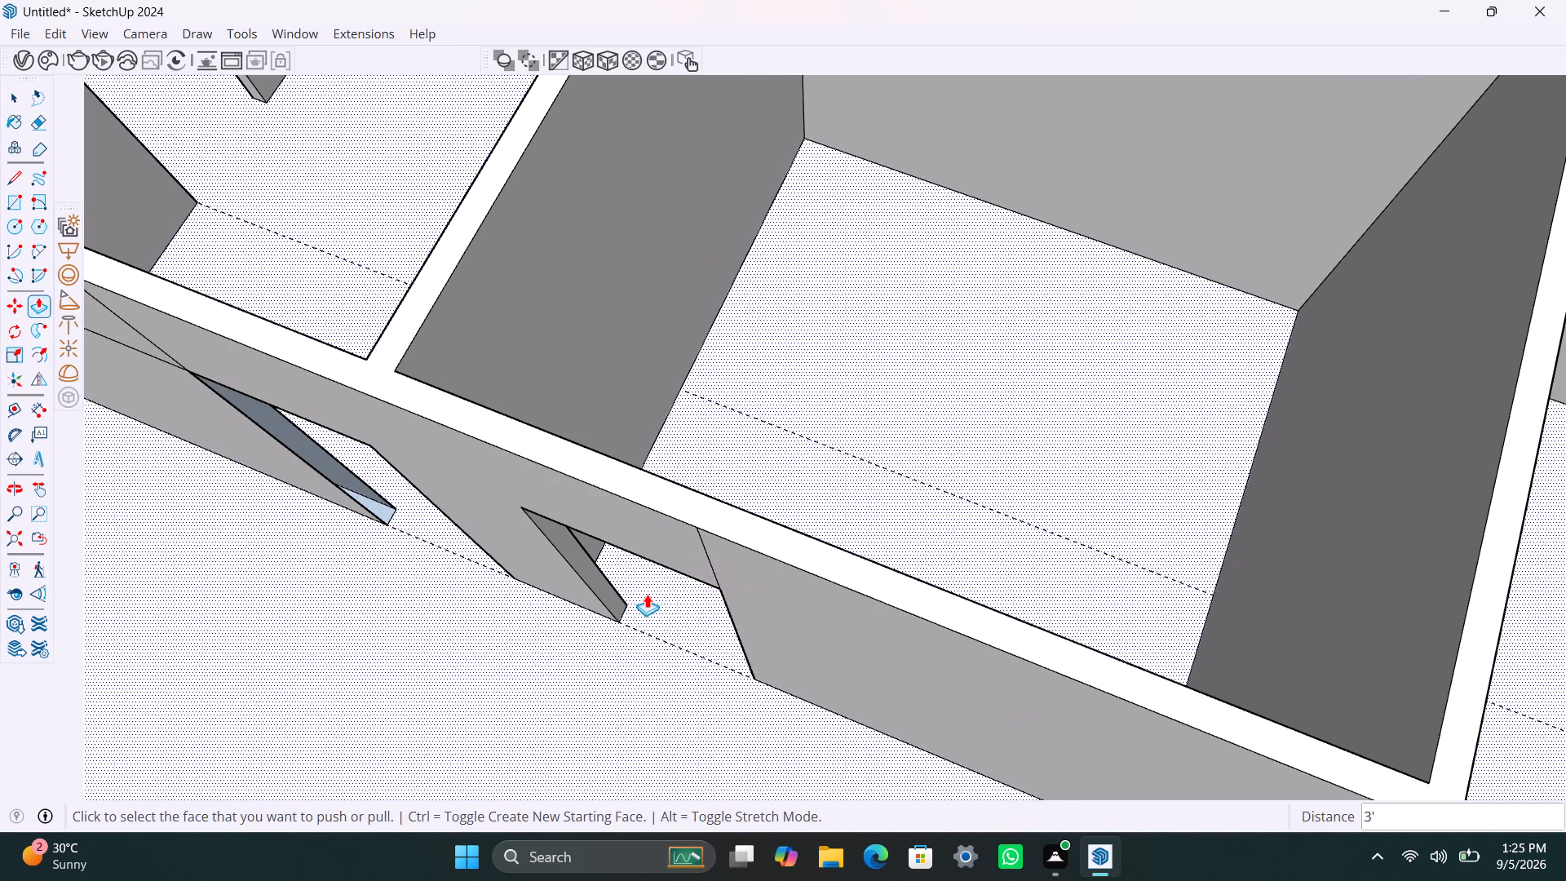
{"action": "scroll", "coordinate": [646, 594], "scroll_direction": "down", "scroll_amount": 17}
{"action": "scroll", "coordinate": [724, 573], "scroll_direction": "up", "scroll_amount": 2}
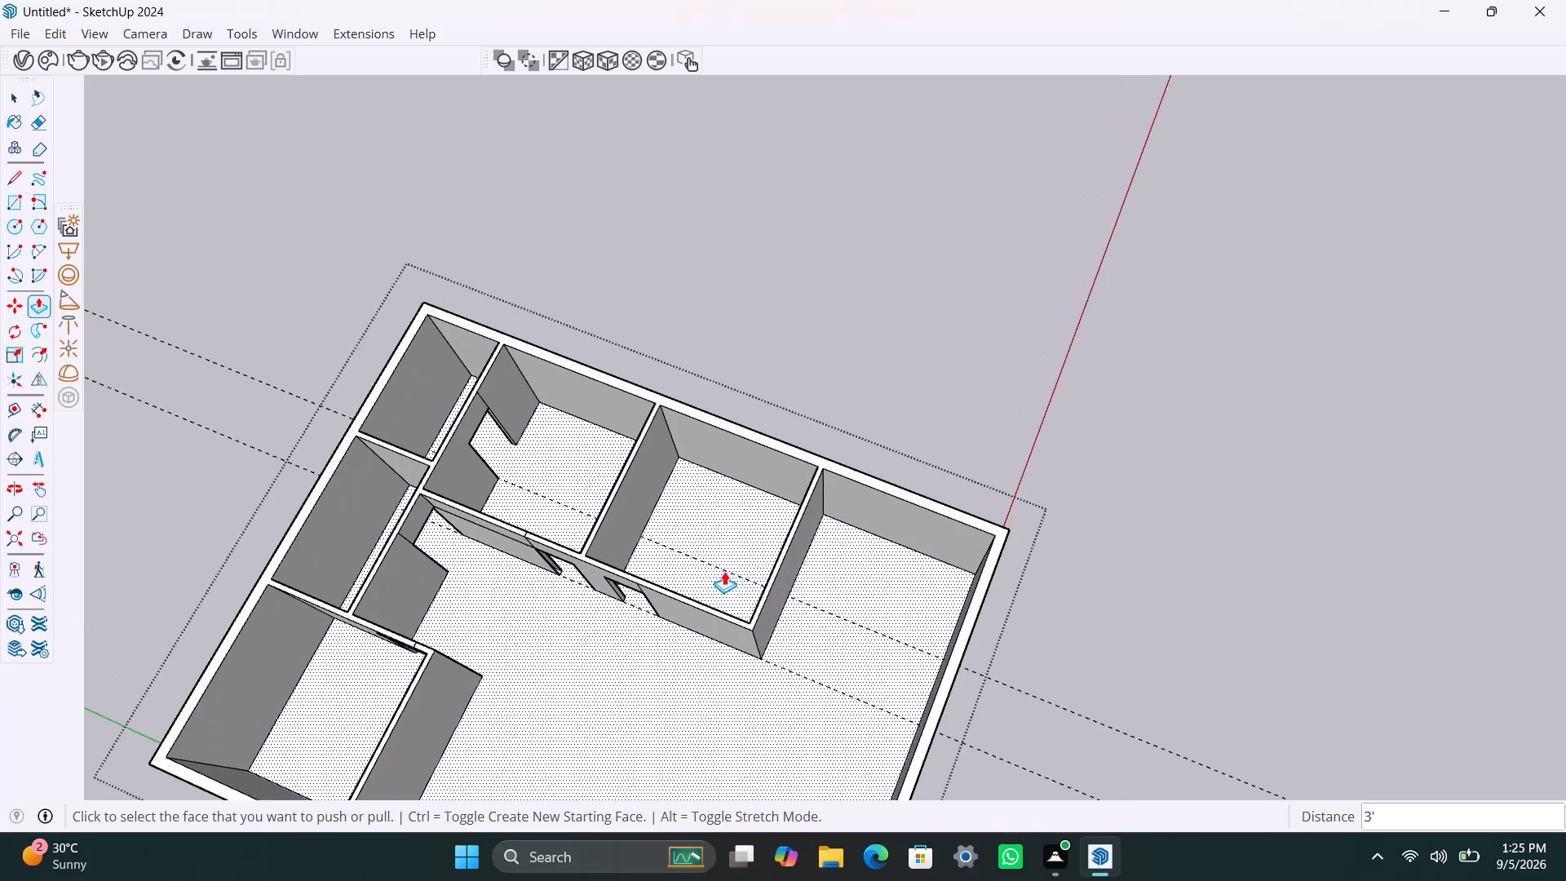
Inspect the partition walls and door openings from above and from the front end of the house.
{"action": "scroll", "coordinate": [728, 547], "scroll_direction": "down", "scroll_amount": 5}
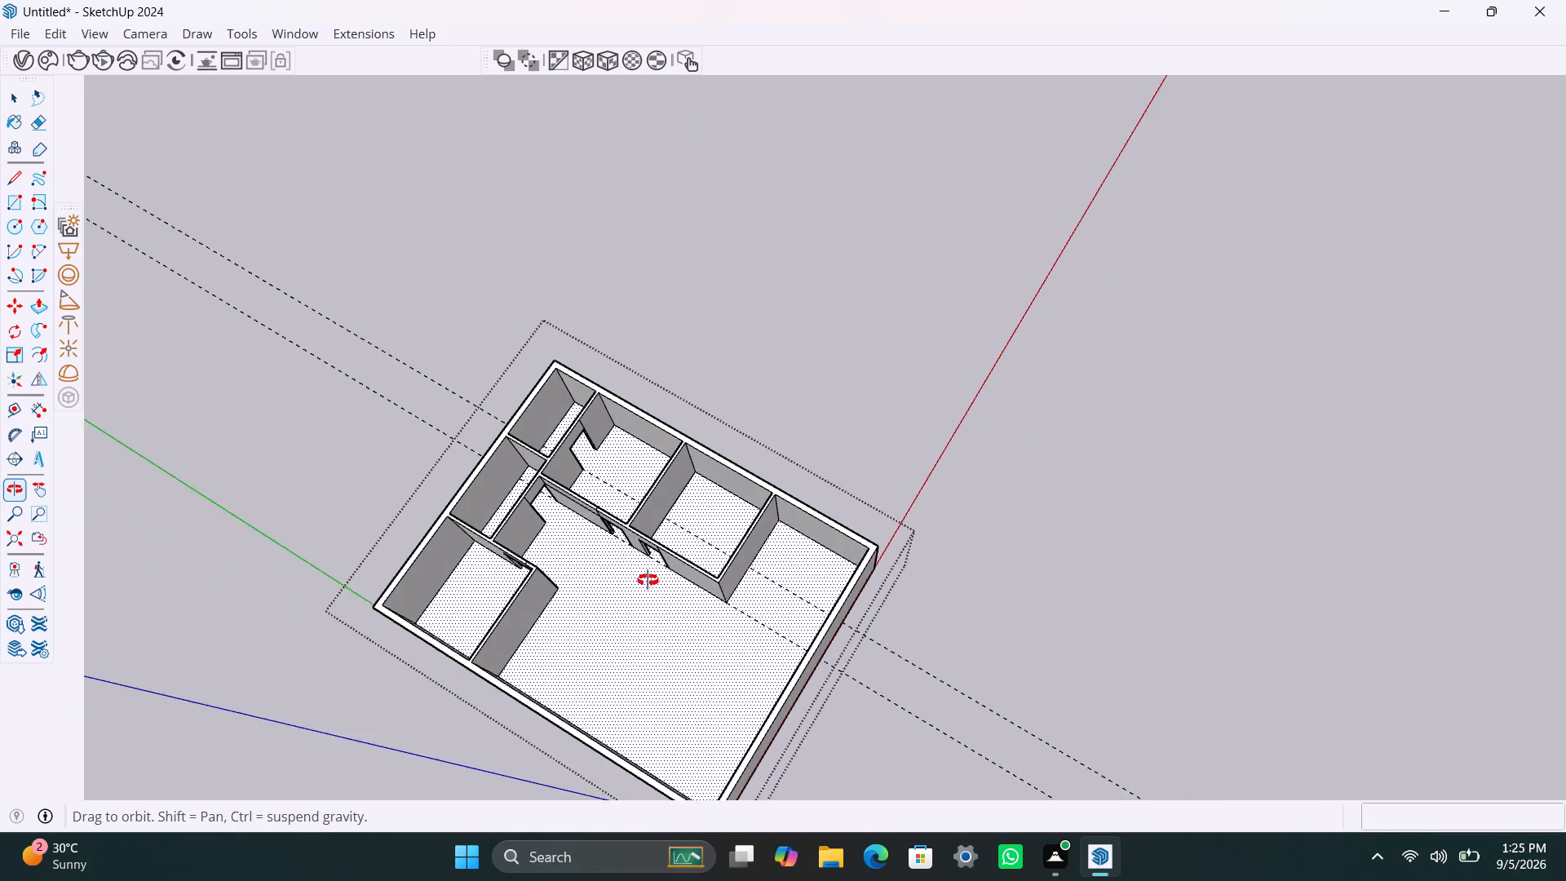
{"action": "middle_click_drag", "start_coordinate": [655, 578], "coordinate": [662, 475], "text": "shift"}
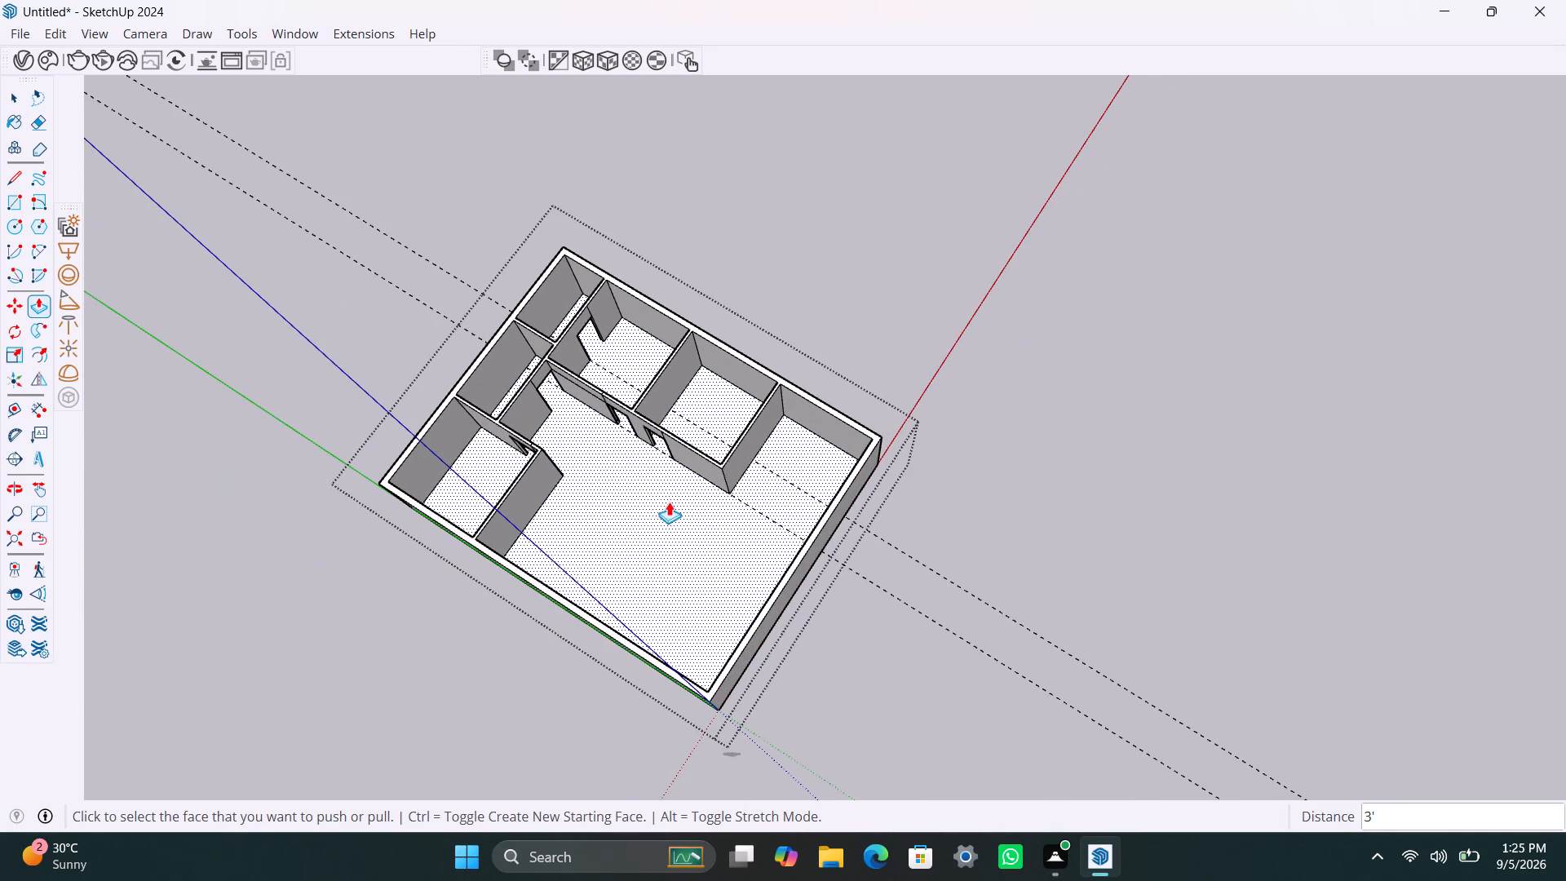
{"action": "scroll", "coordinate": [656, 546], "scroll_direction": "up", "scroll_amount": 6}
{"action": "key", "text": "space"}
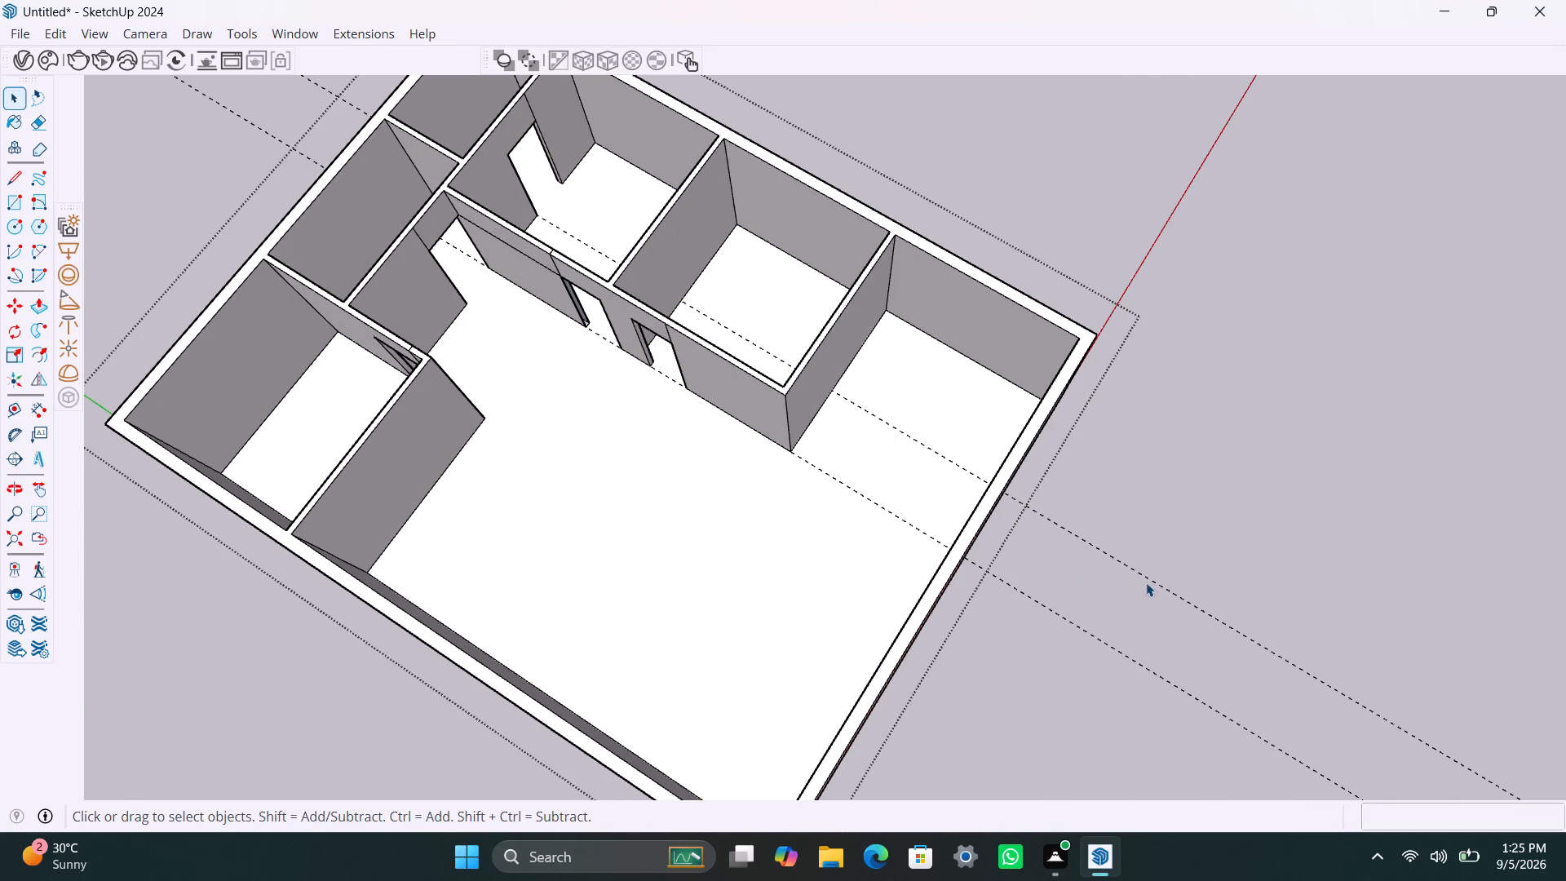
{"action": "scroll", "coordinate": [809, 607], "scroll_direction": "down", "scroll_amount": 7}
{"action": "middle_click_drag", "start_coordinate": [802, 609], "coordinate": [447, 601]}
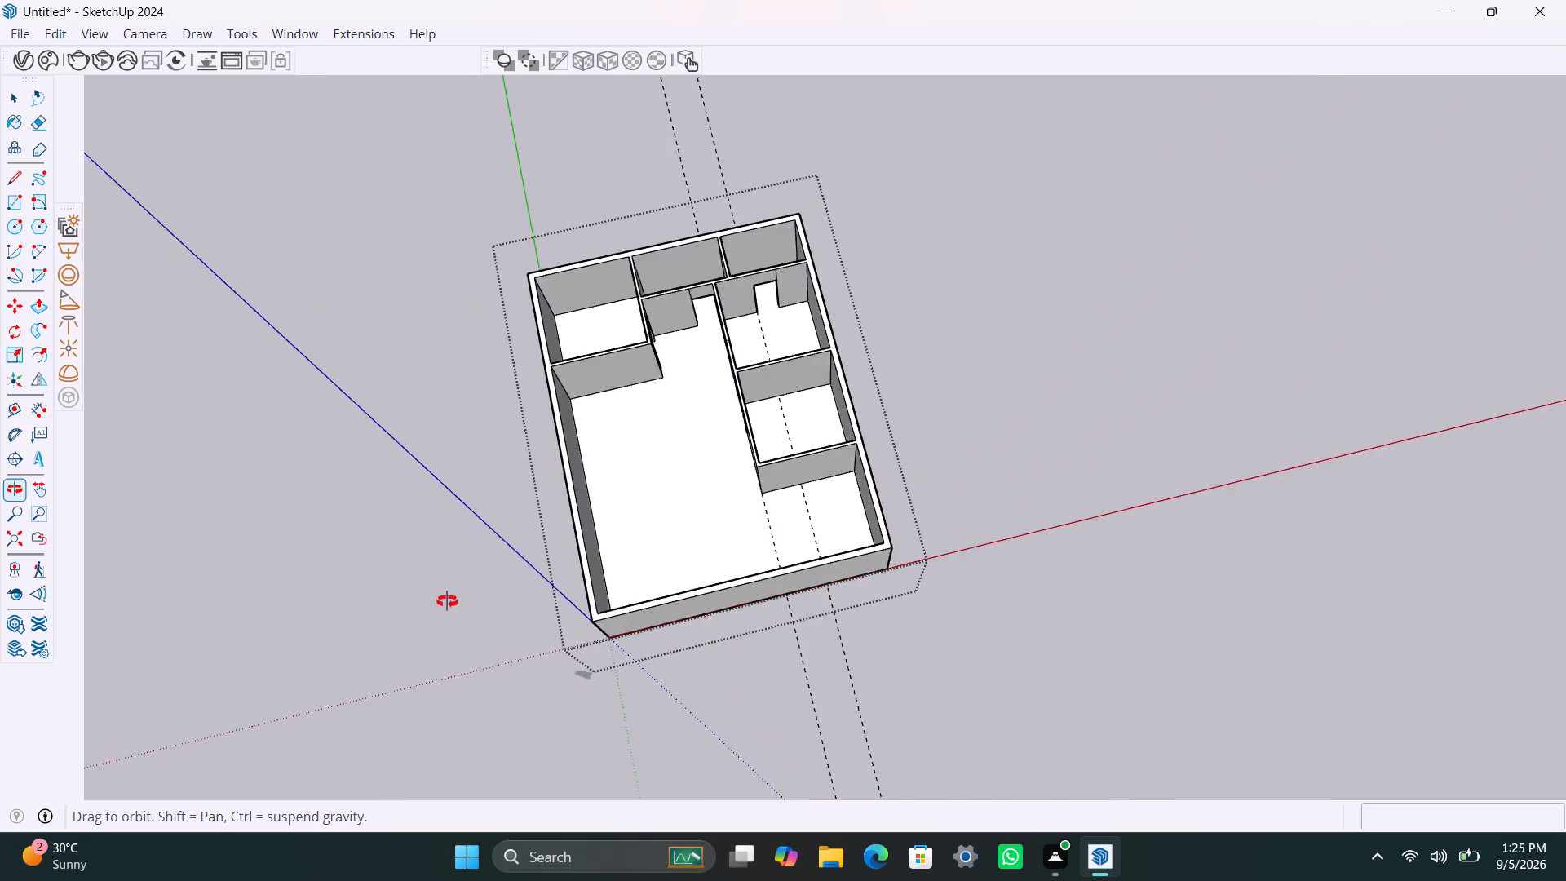
{"action": "middle_click_drag", "start_coordinate": [447, 601], "coordinate": [394, 604]}
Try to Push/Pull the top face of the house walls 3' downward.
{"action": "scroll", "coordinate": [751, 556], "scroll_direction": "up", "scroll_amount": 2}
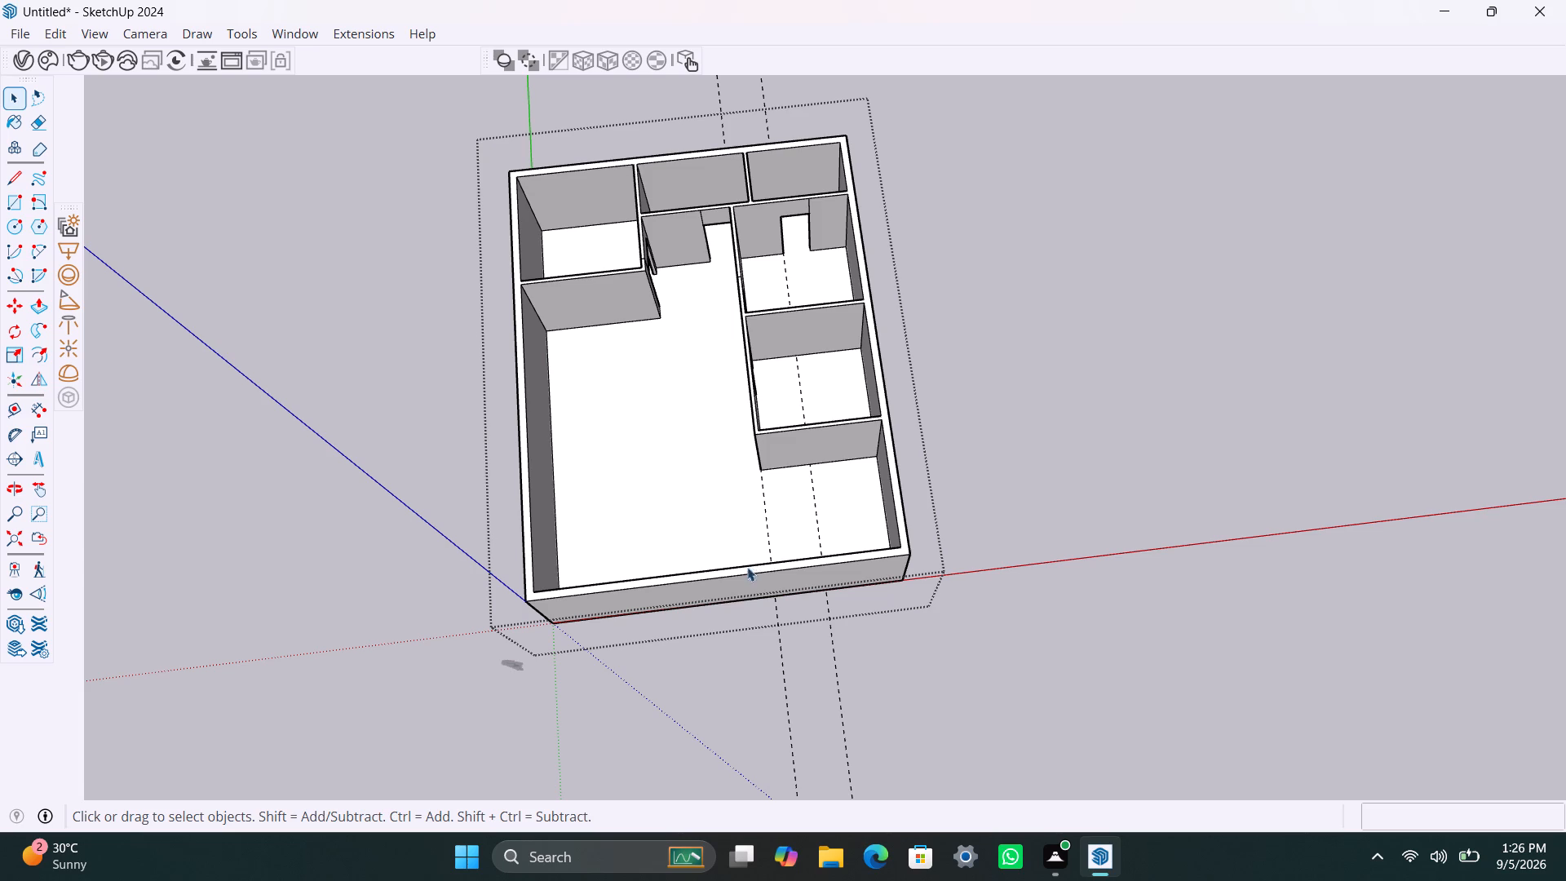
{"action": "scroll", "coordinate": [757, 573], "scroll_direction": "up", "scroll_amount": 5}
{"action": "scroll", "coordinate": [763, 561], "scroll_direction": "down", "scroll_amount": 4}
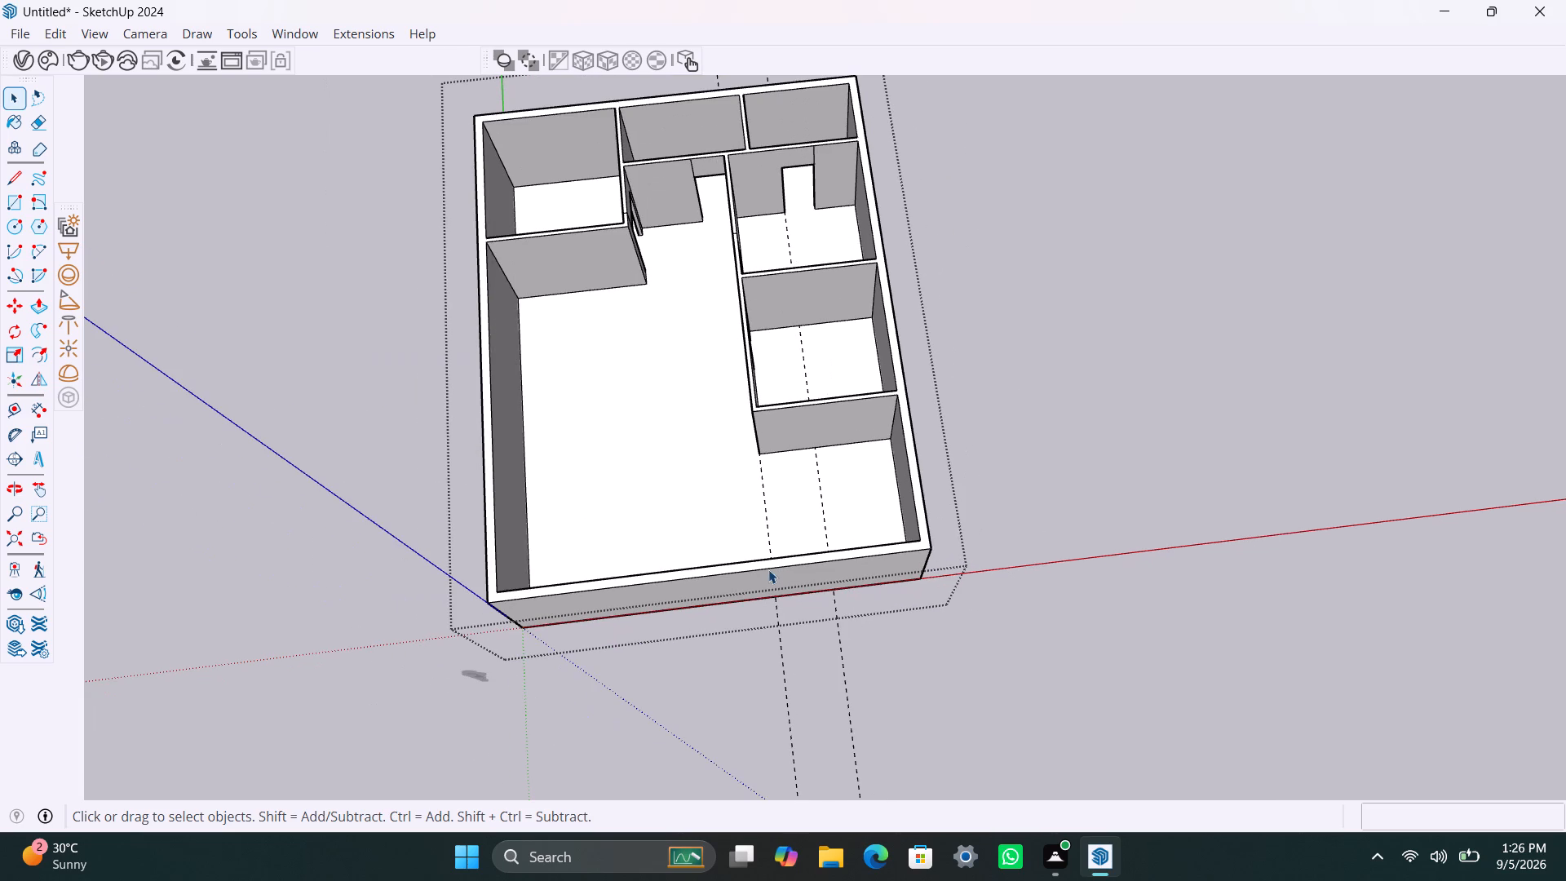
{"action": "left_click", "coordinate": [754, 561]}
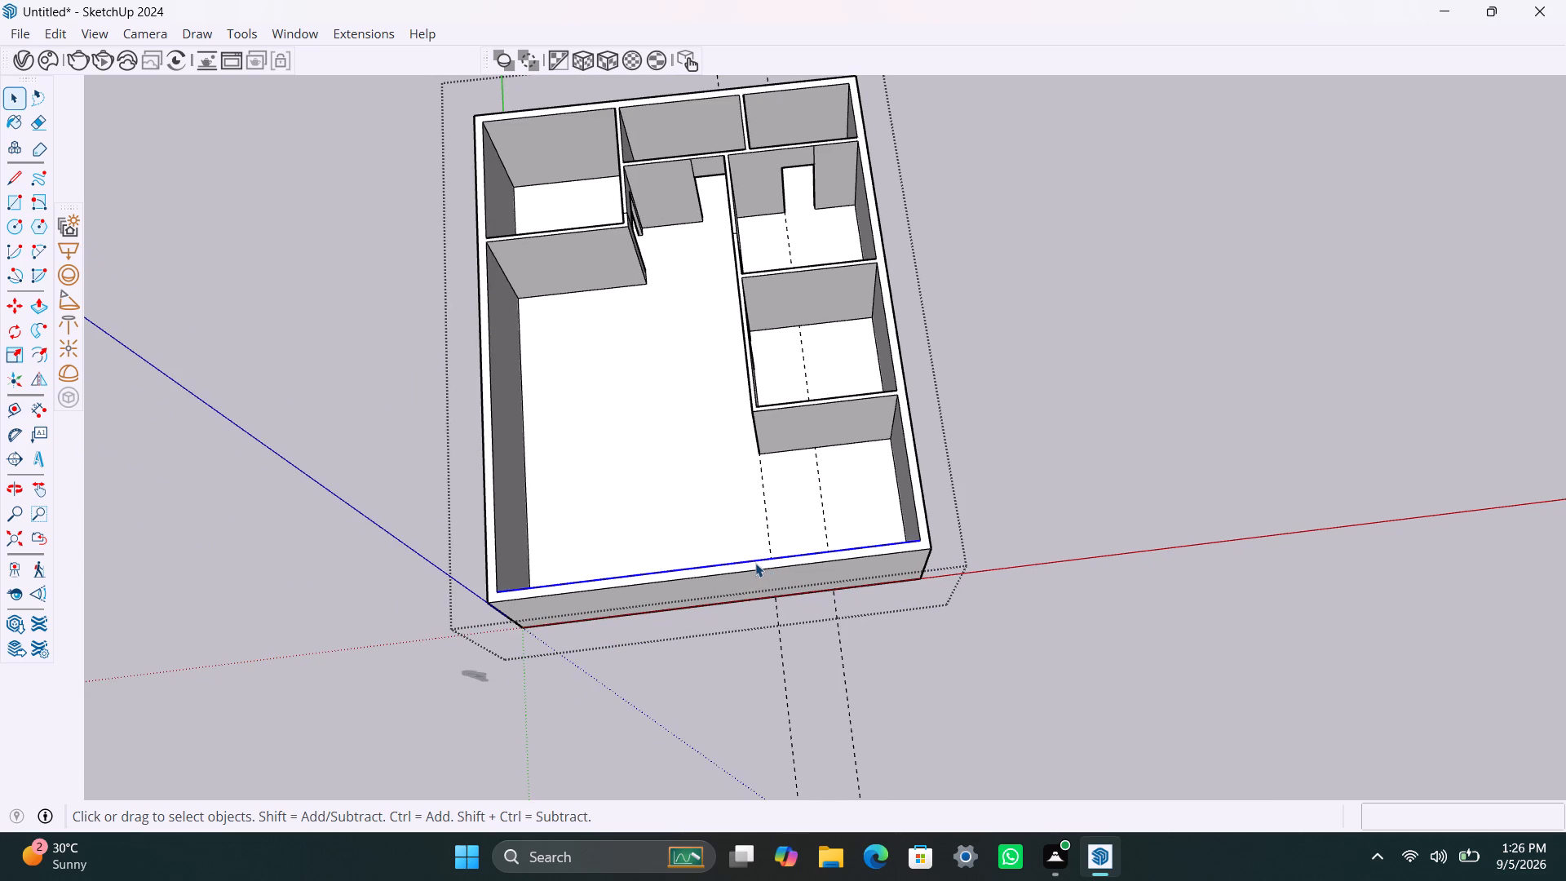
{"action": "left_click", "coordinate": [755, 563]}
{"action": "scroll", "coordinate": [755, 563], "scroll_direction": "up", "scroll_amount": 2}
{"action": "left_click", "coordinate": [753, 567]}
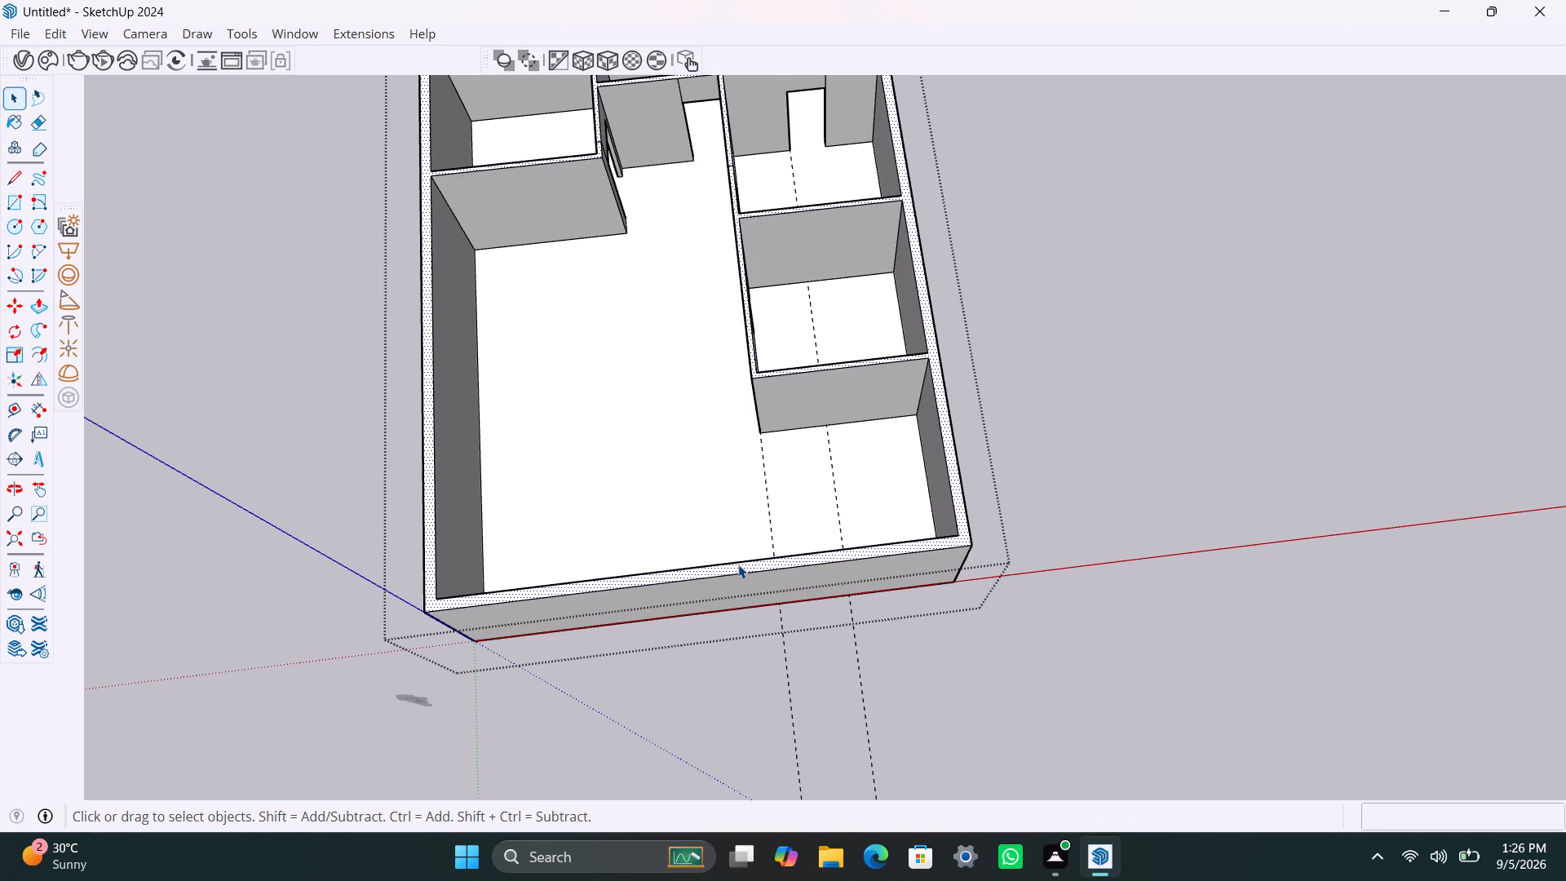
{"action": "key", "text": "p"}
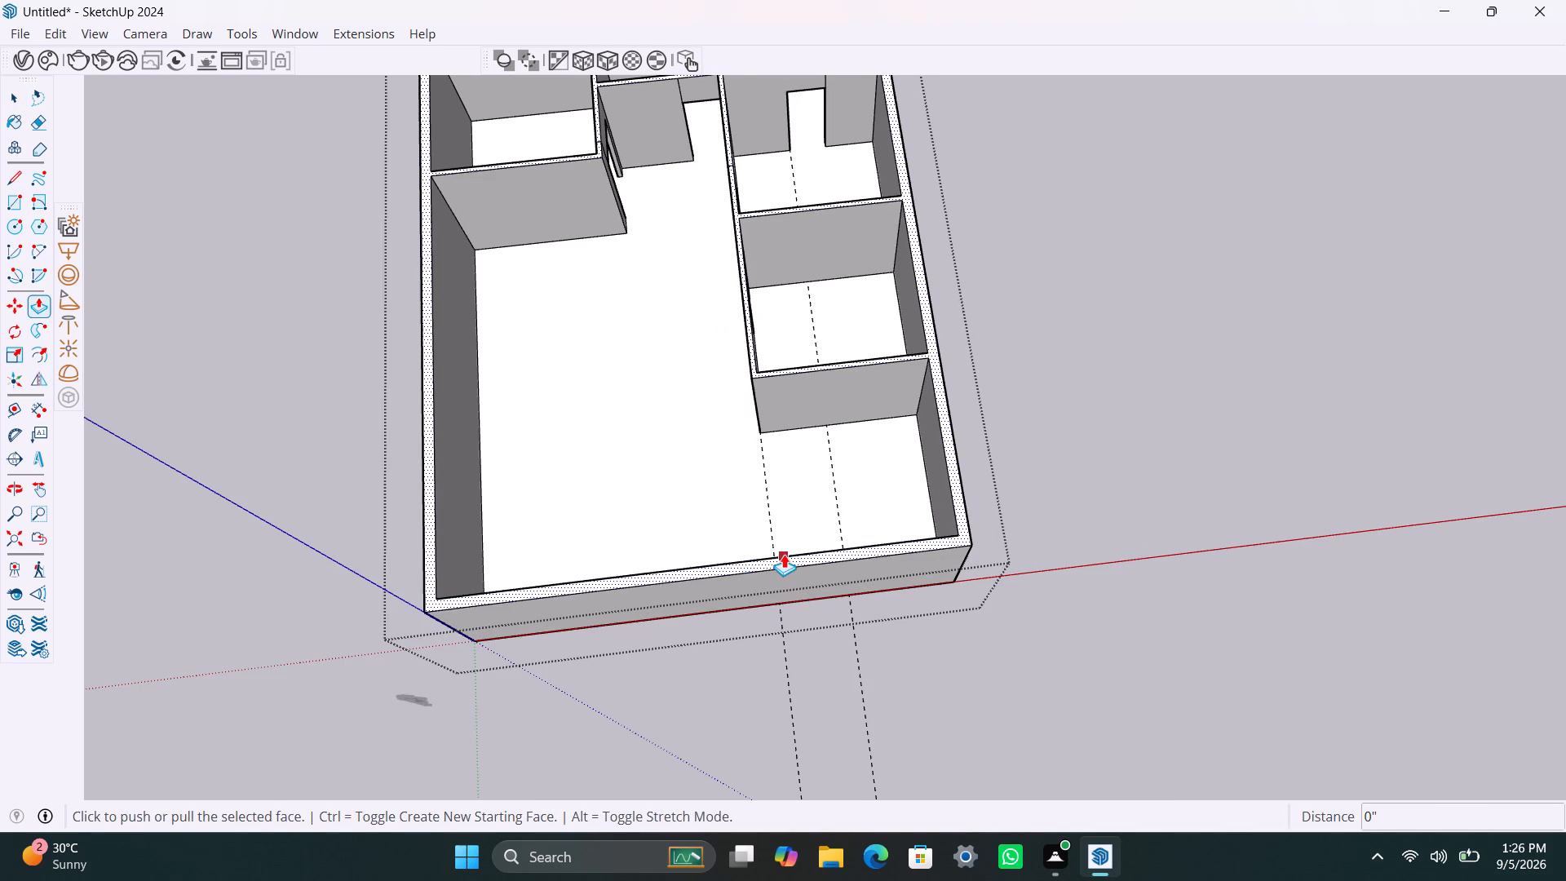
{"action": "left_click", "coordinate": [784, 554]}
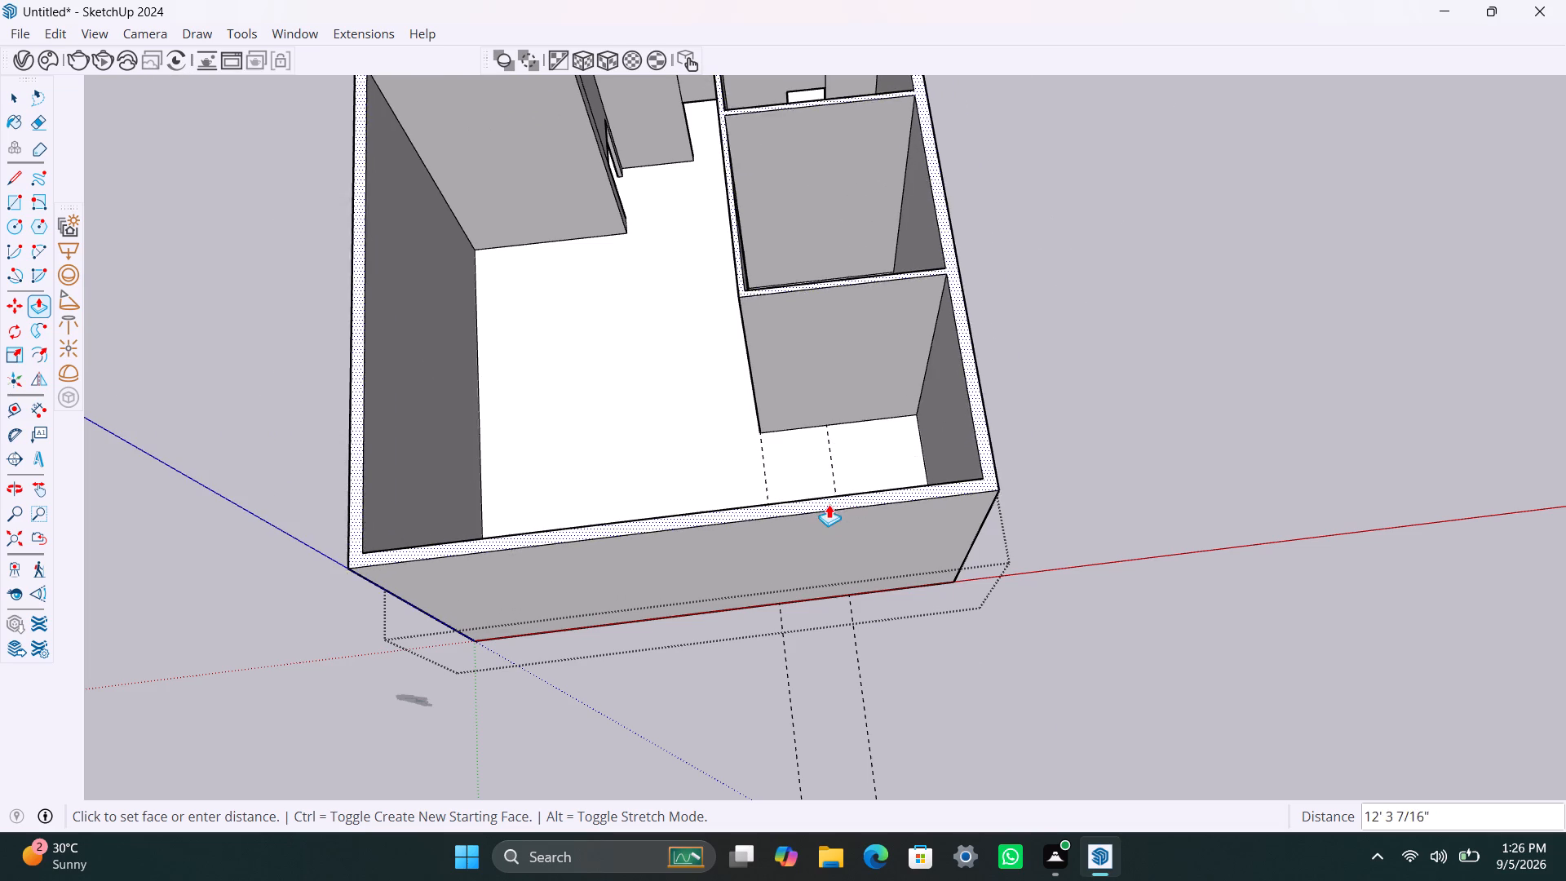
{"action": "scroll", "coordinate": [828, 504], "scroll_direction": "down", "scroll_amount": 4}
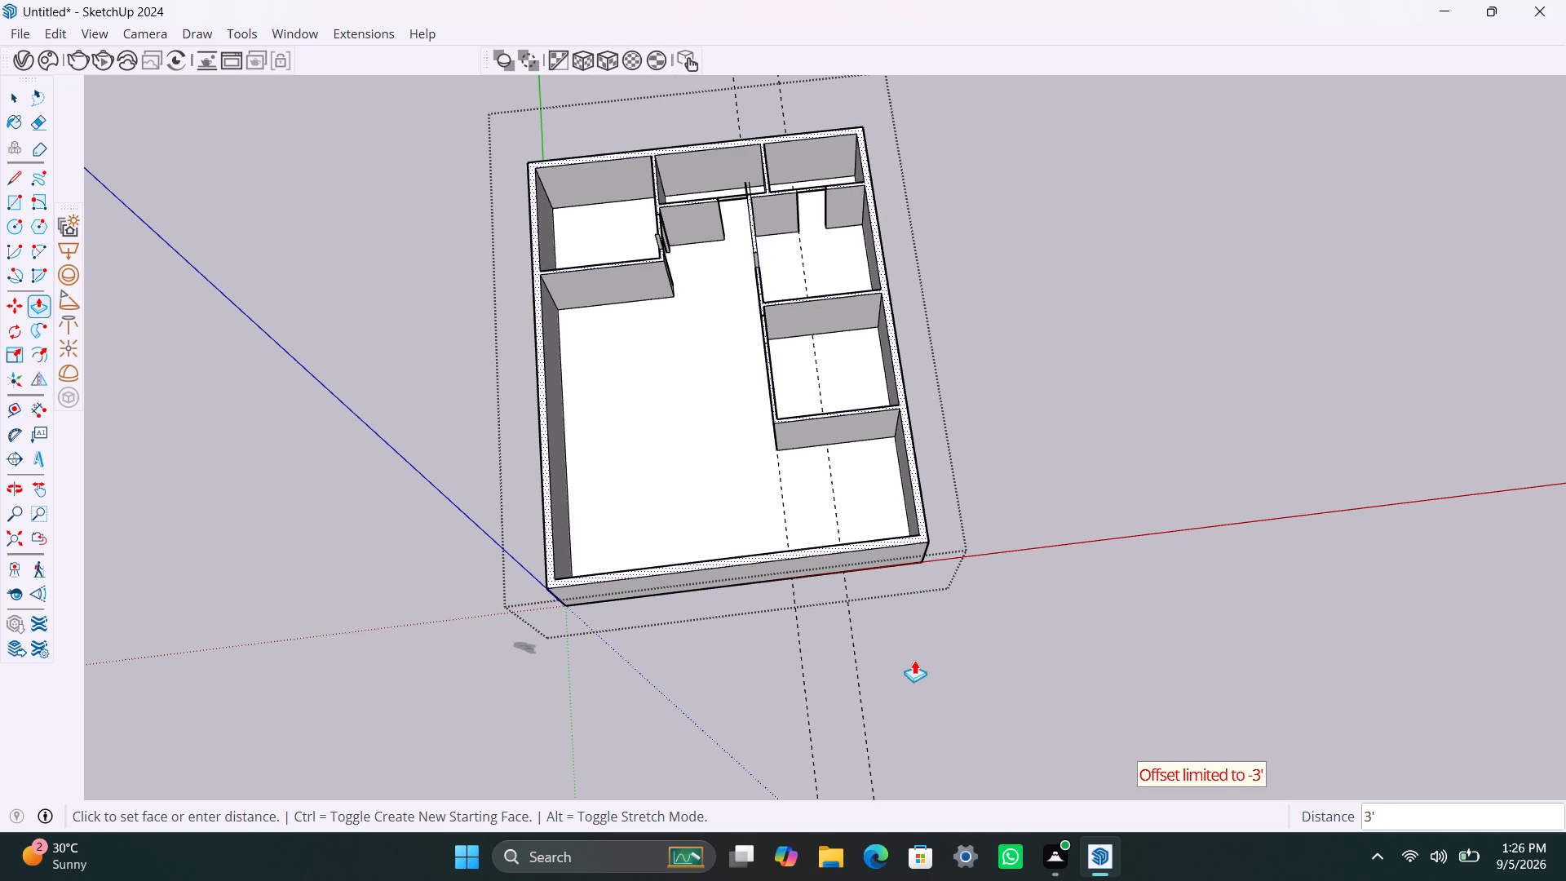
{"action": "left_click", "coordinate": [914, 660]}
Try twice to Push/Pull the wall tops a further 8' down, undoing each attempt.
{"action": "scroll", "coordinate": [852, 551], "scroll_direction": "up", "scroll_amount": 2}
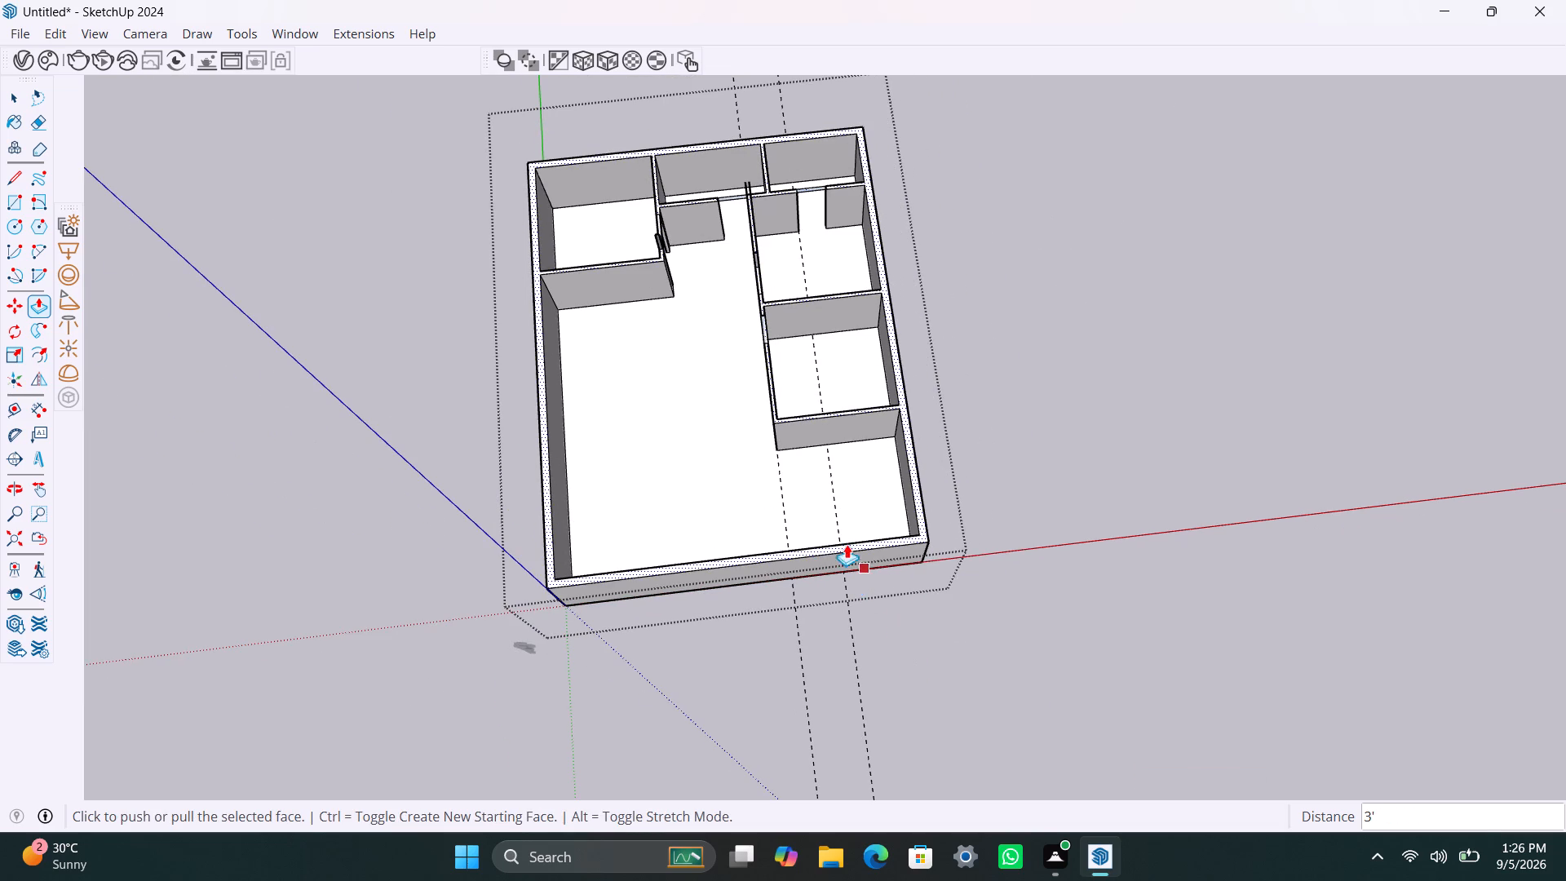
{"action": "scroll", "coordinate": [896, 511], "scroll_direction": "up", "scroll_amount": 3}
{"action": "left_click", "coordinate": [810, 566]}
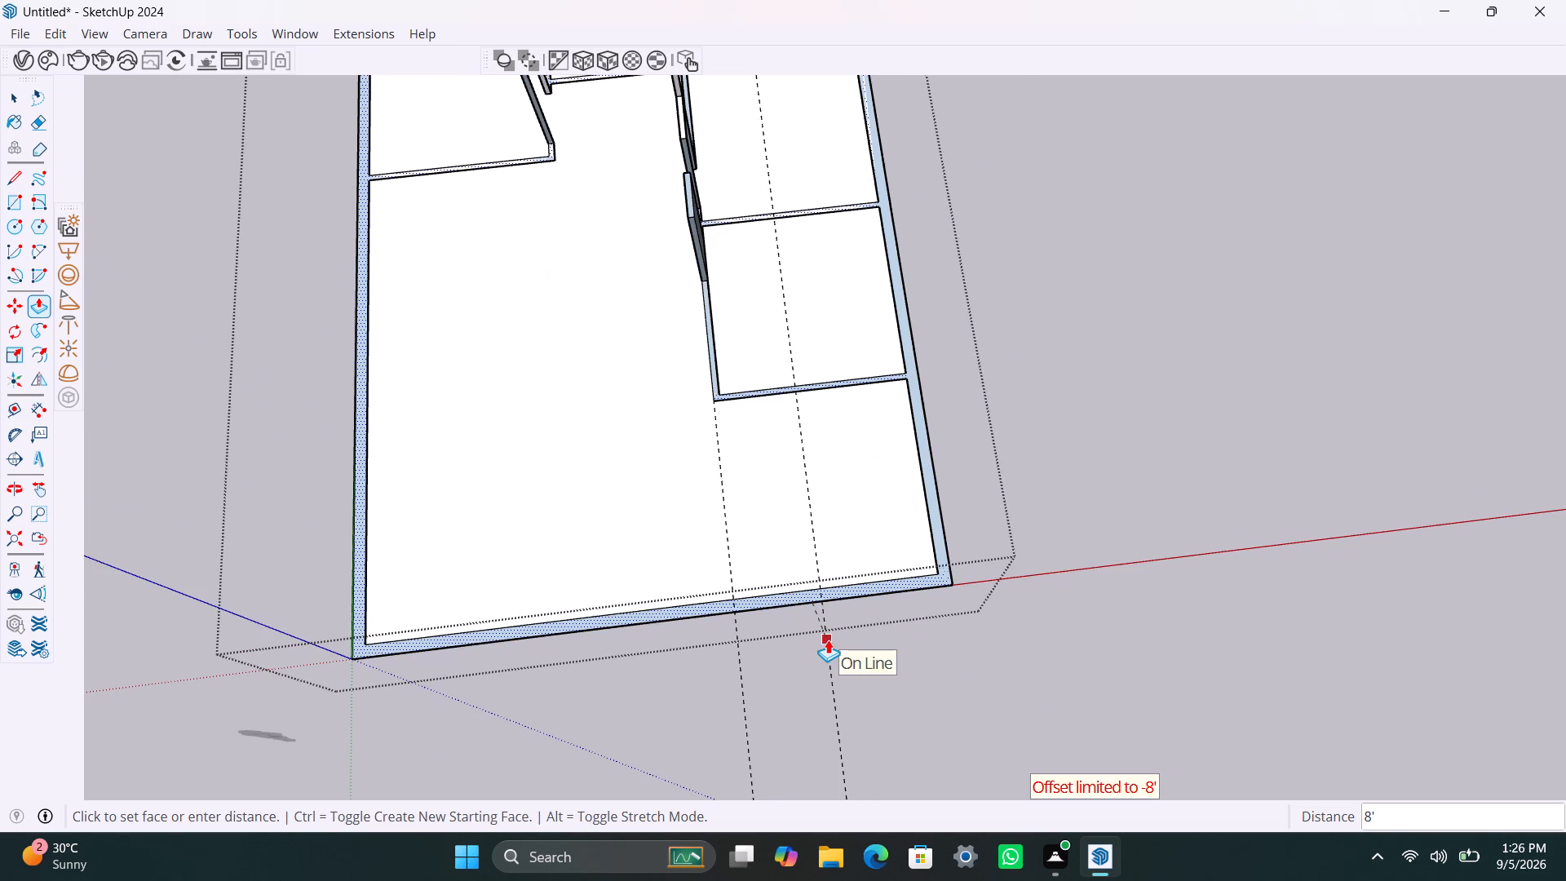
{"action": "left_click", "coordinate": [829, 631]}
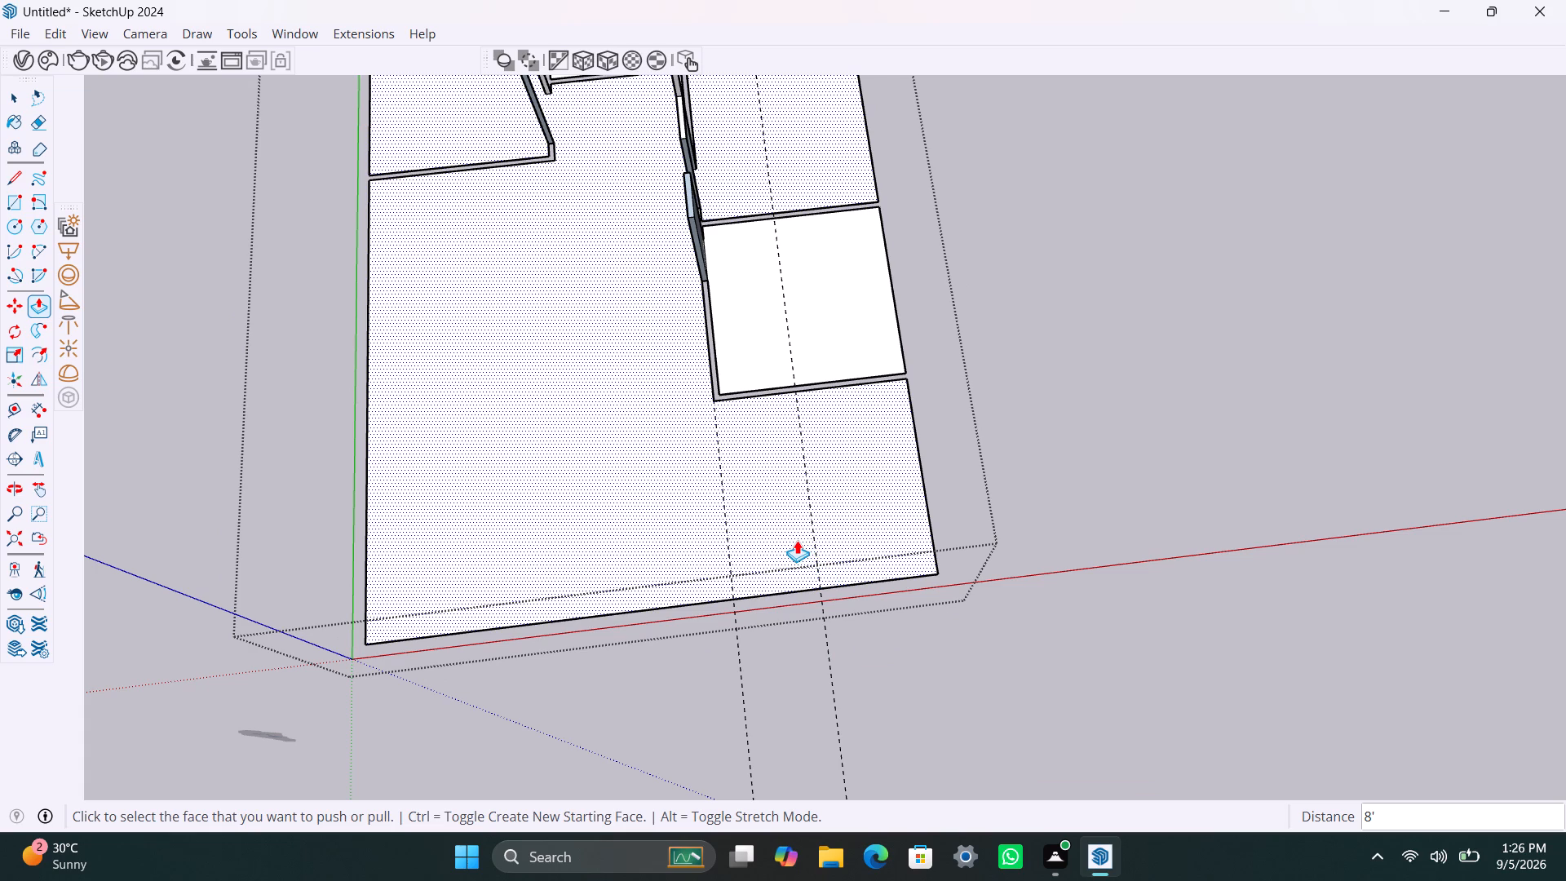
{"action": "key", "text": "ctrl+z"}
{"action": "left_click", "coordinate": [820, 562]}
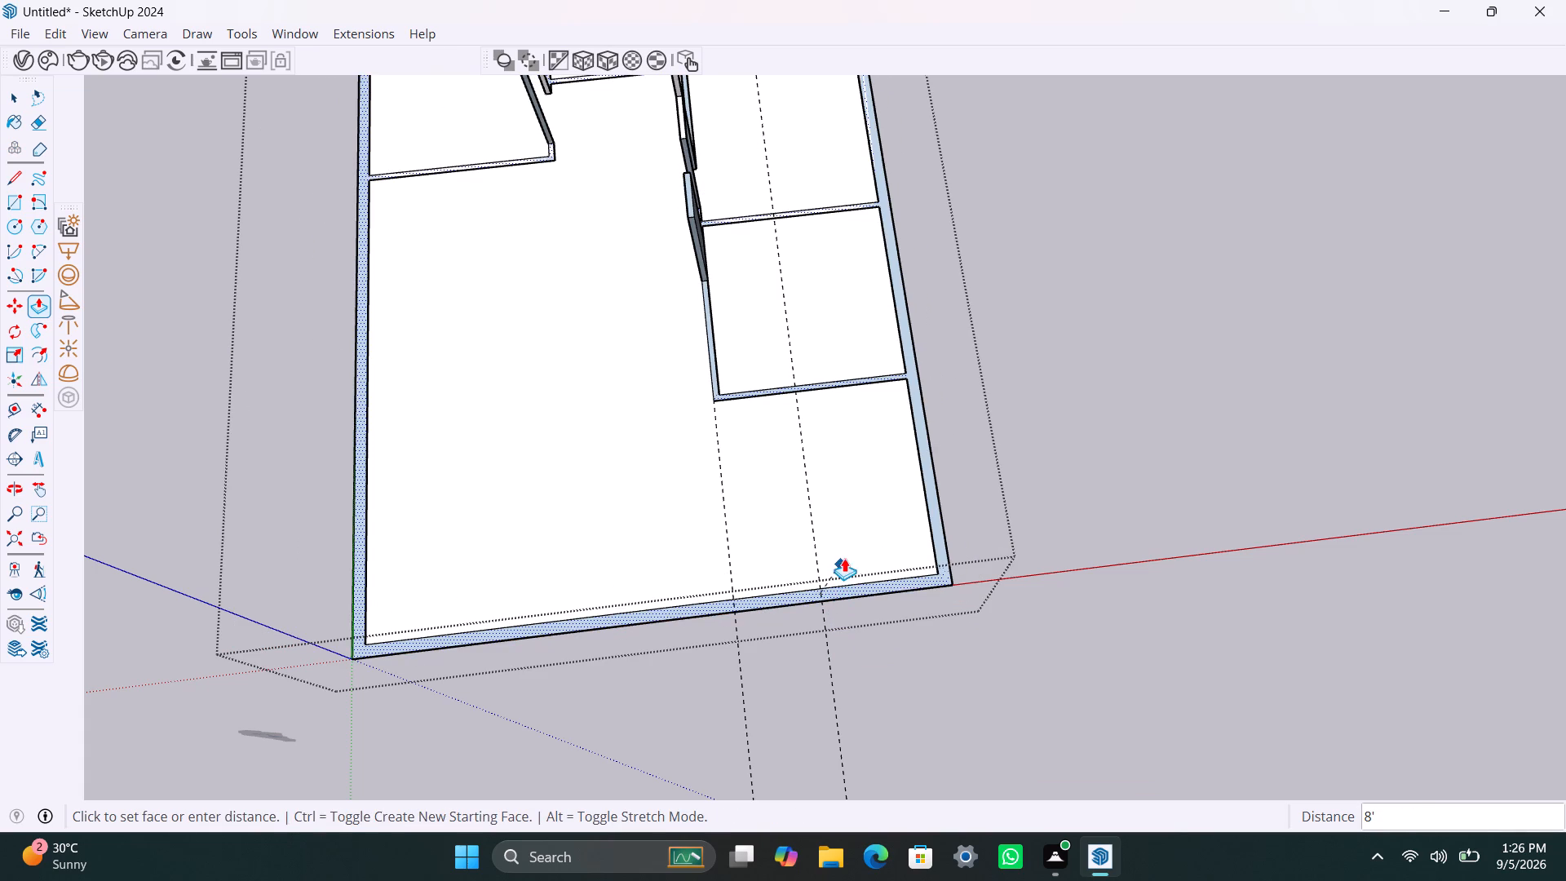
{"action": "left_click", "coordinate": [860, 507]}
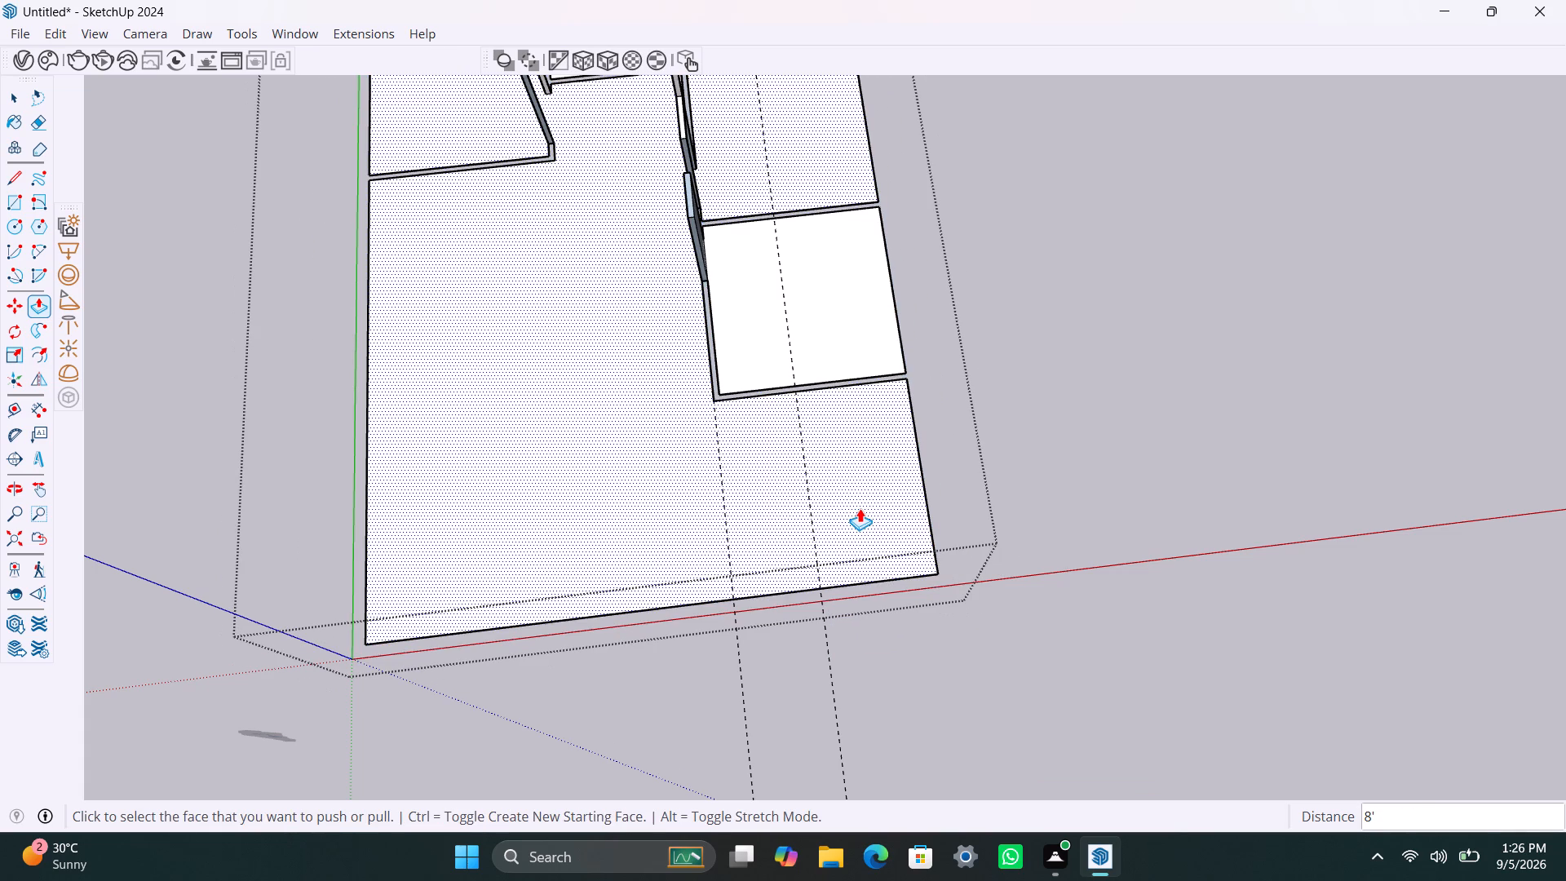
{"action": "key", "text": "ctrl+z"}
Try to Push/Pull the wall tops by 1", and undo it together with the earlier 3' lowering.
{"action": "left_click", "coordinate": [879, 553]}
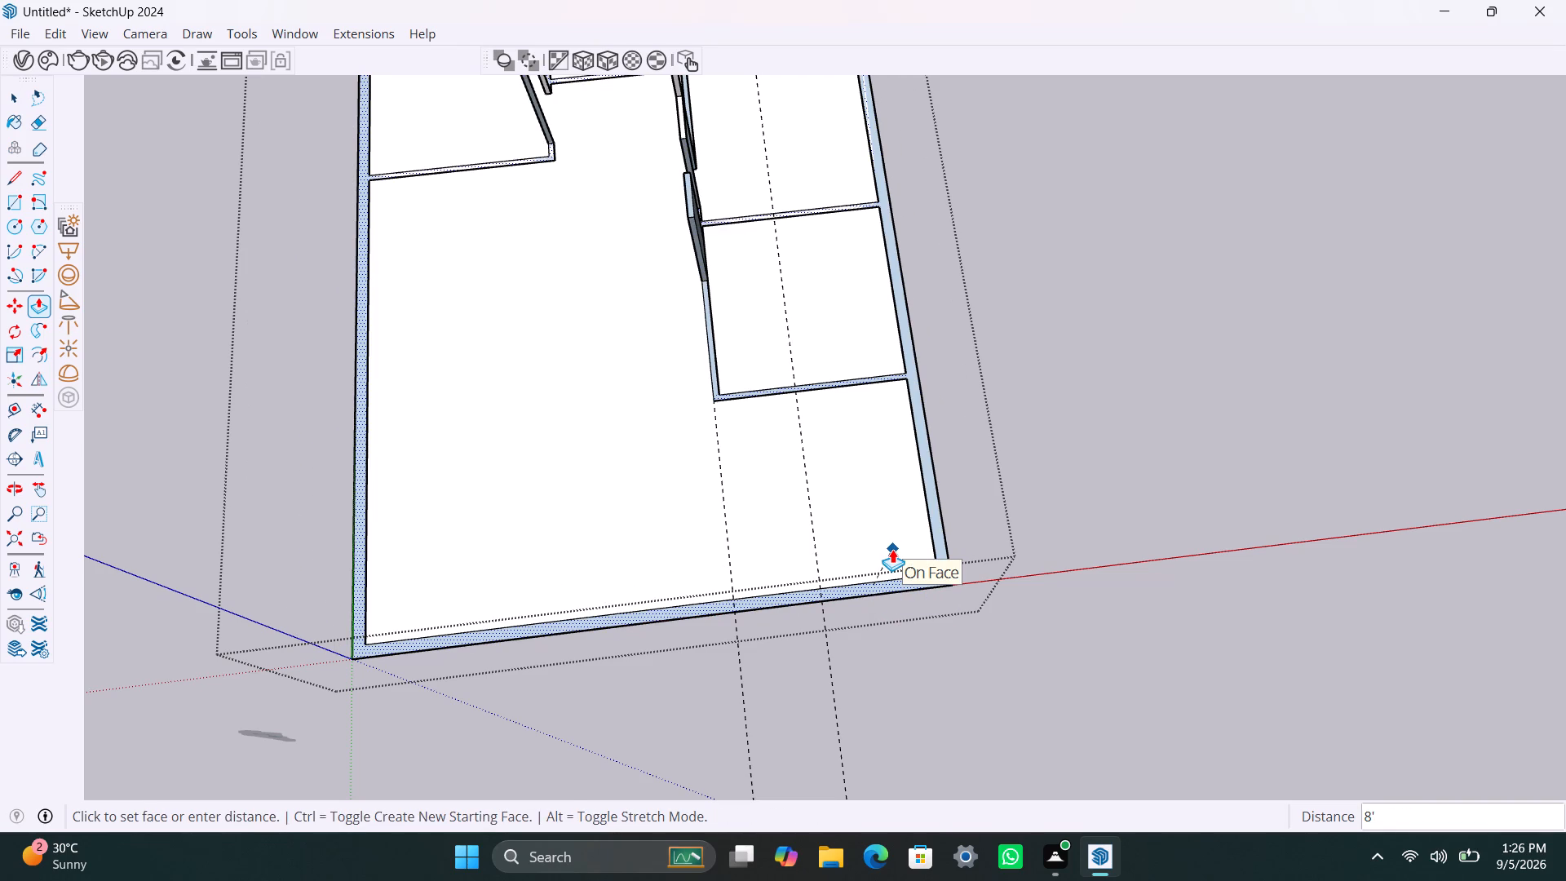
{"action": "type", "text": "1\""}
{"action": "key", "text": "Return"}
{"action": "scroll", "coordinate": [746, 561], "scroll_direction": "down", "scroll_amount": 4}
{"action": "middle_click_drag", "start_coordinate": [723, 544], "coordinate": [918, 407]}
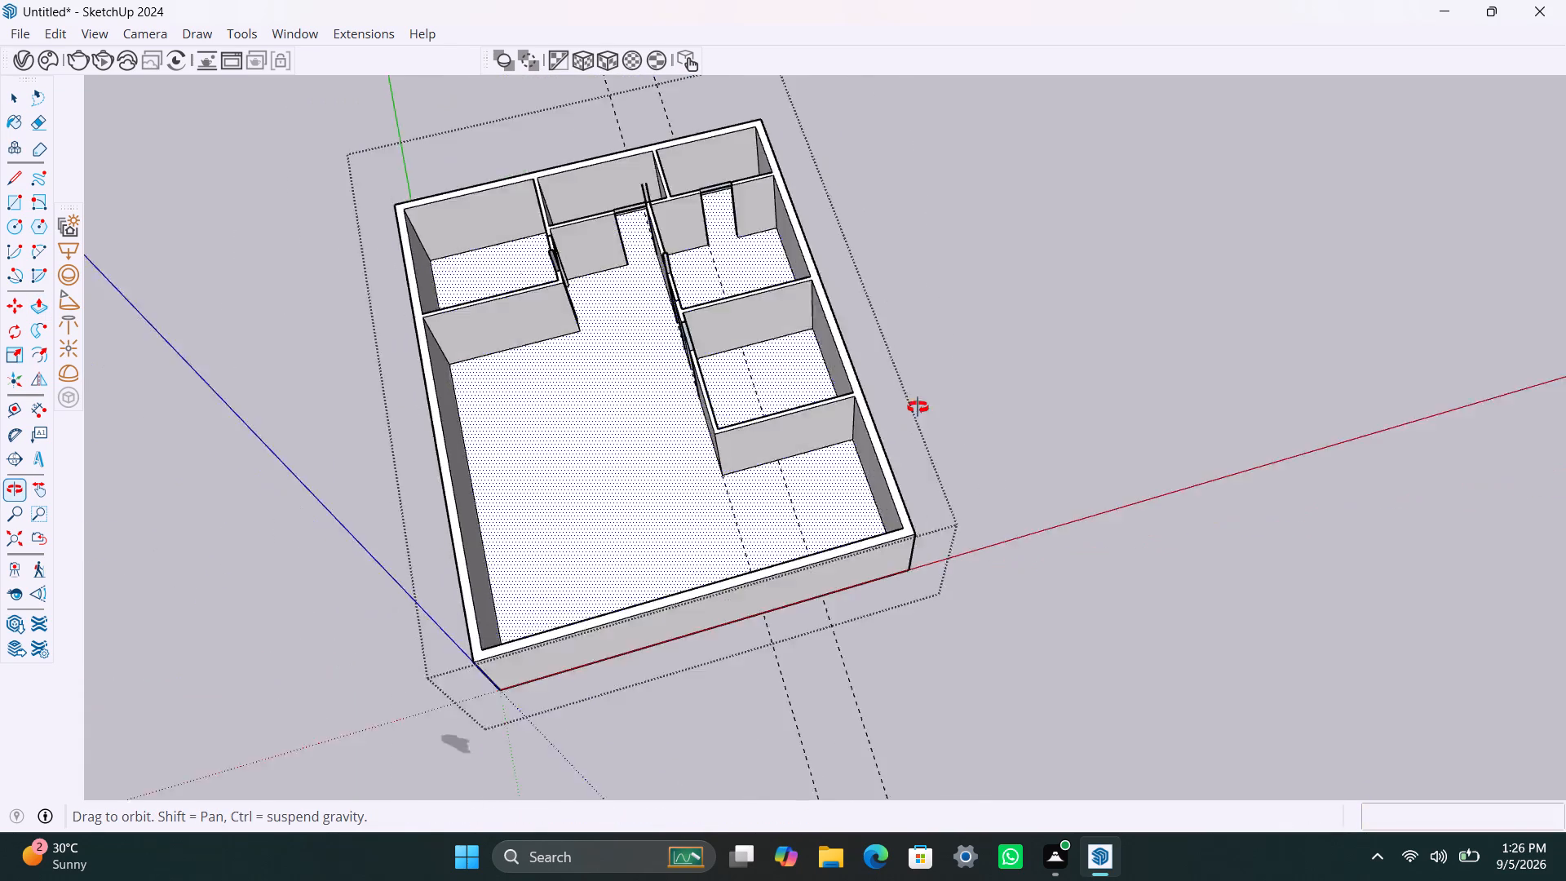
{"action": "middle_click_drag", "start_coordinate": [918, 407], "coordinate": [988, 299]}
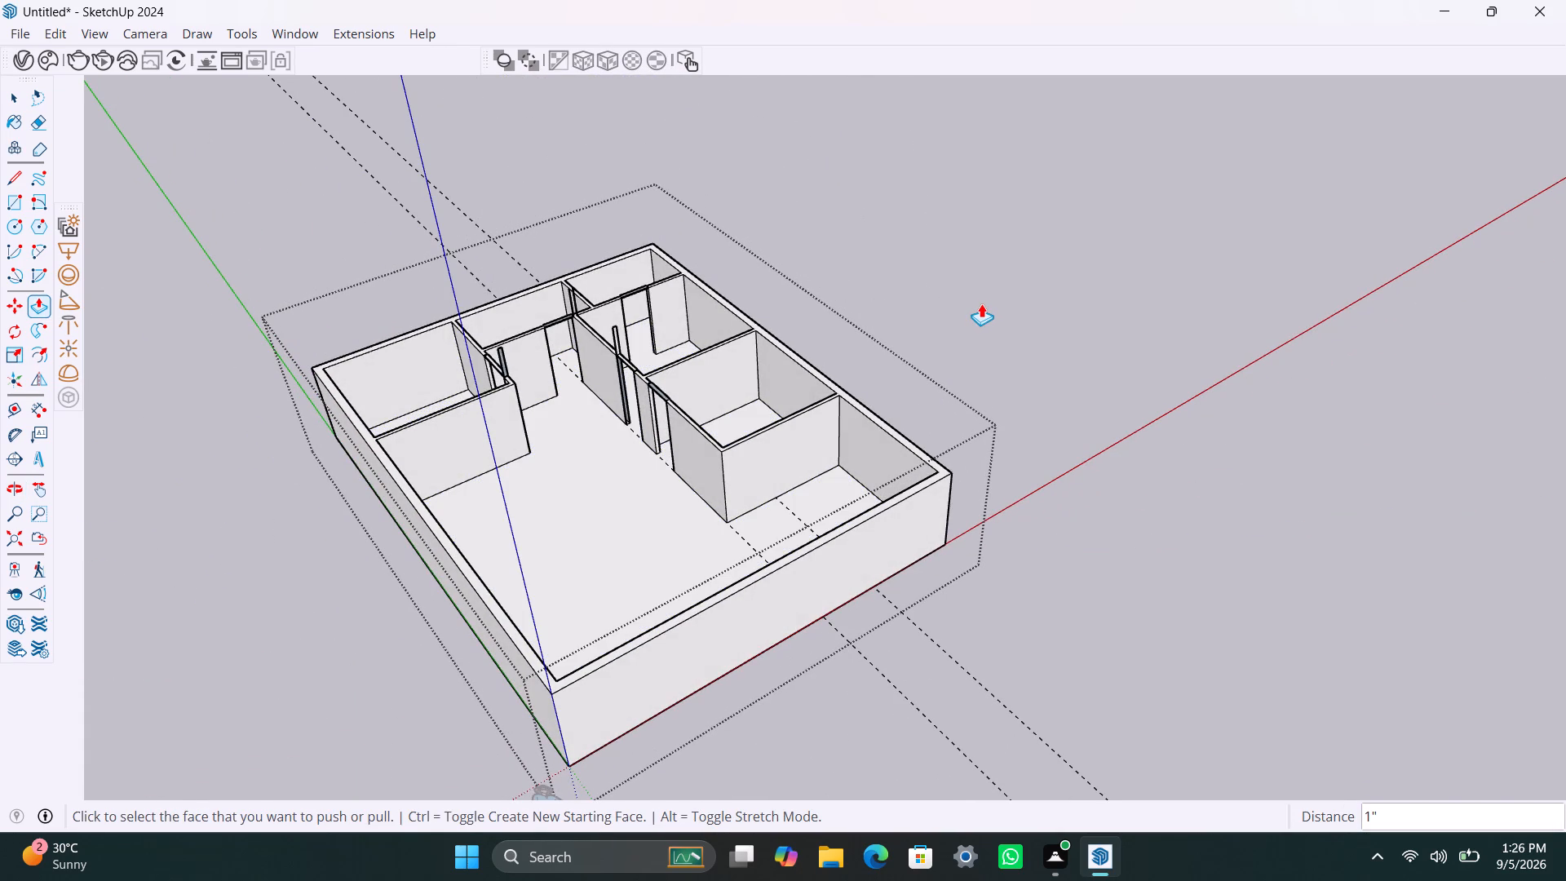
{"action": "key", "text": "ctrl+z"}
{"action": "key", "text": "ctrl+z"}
Copy the vertical corner edge where the first room's cross wall meets the long outer wall 7' along that outer wall, inside the open area.
{"action": "scroll", "coordinate": [862, 432], "scroll_direction": "down", "scroll_amount": 3}
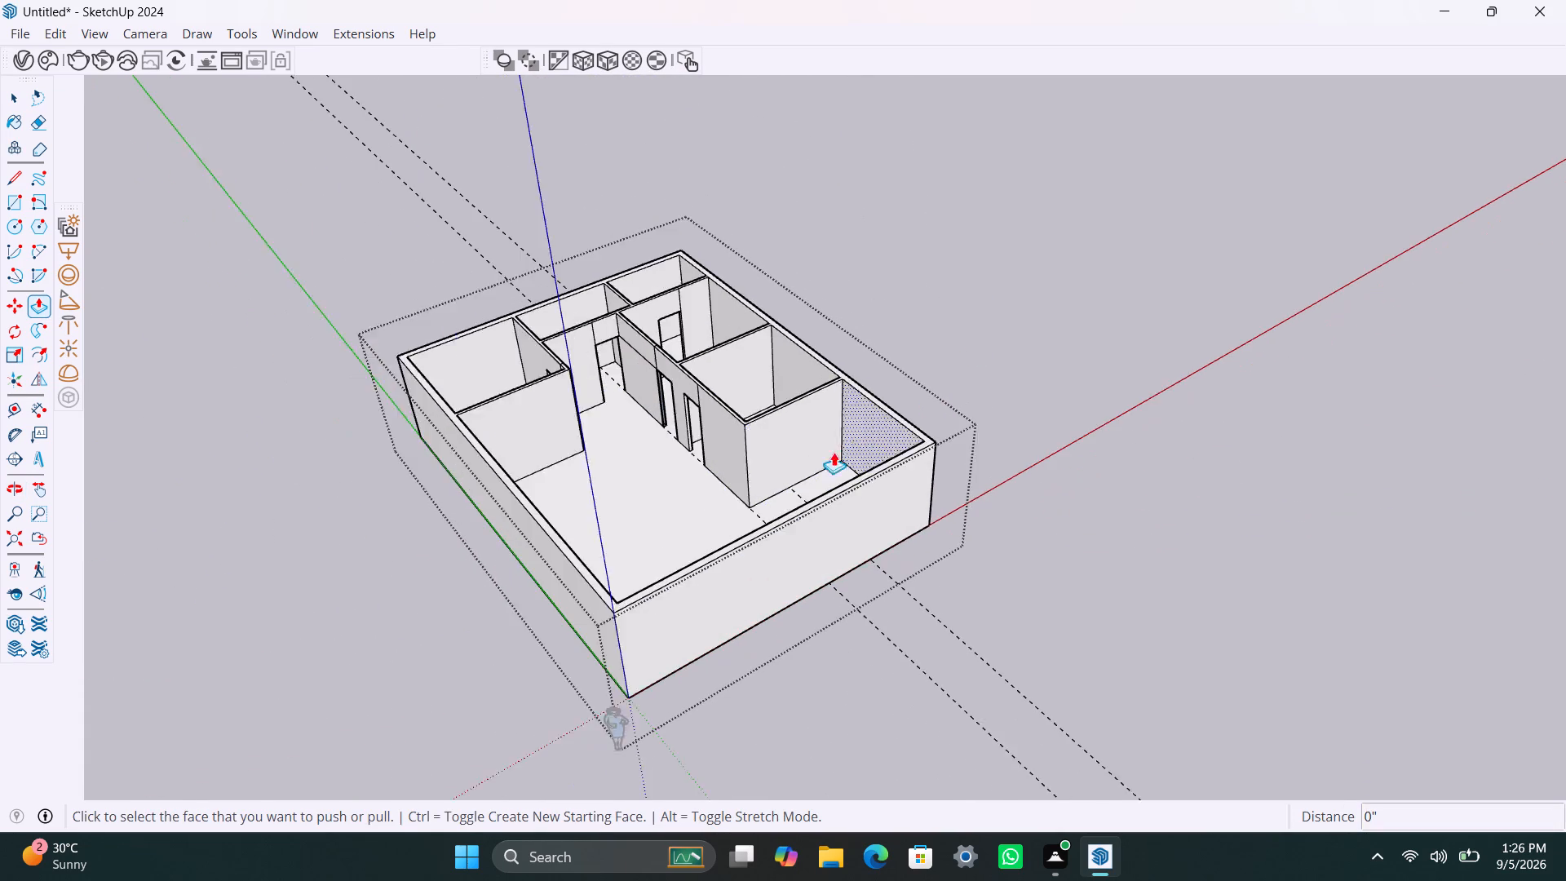
{"action": "middle_click_drag", "start_coordinate": [735, 499], "coordinate": [502, 528]}
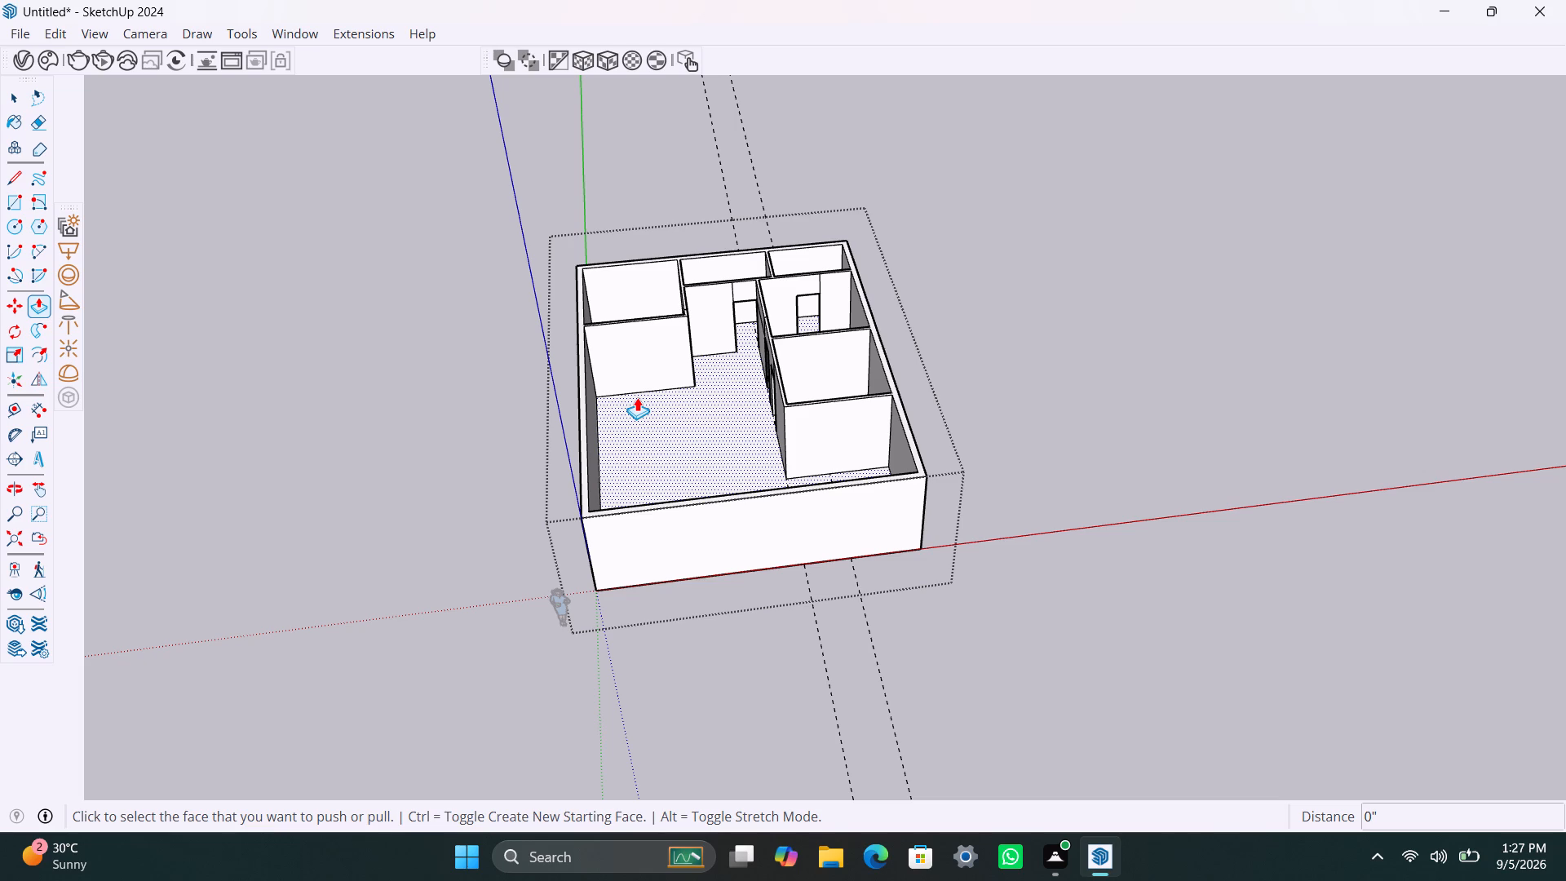
{"action": "scroll", "coordinate": [622, 367], "scroll_direction": "down", "scroll_amount": 2}
{"action": "middle_click_drag", "start_coordinate": [624, 367], "coordinate": [626, 471]}
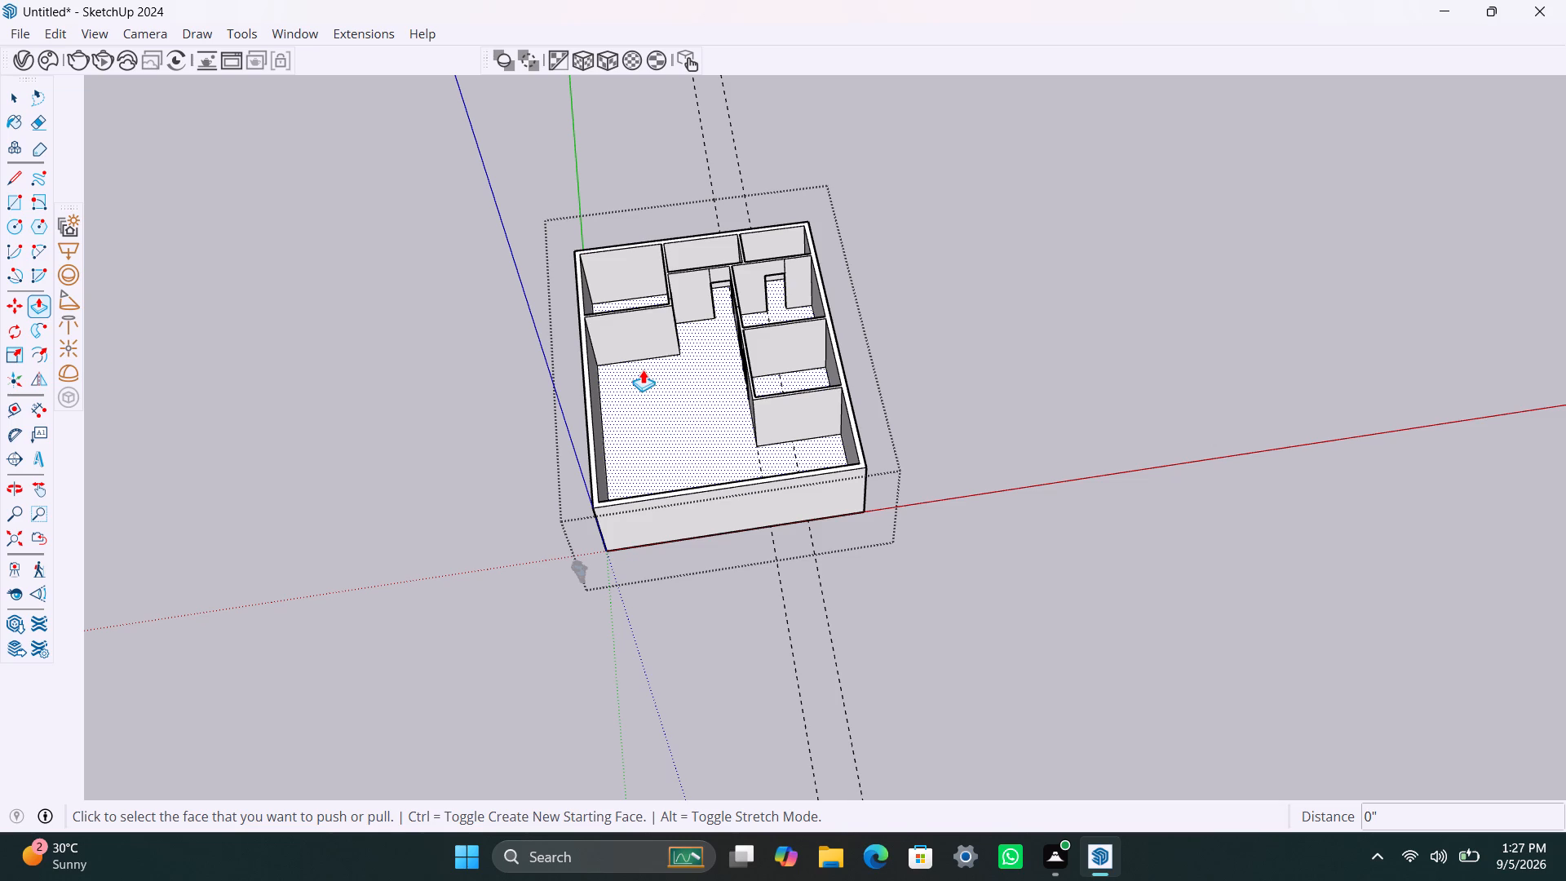
{"action": "scroll", "coordinate": [643, 361], "scroll_direction": "up", "scroll_amount": 5}
{"action": "middle_click_drag", "start_coordinate": [632, 365], "coordinate": [524, 463]}
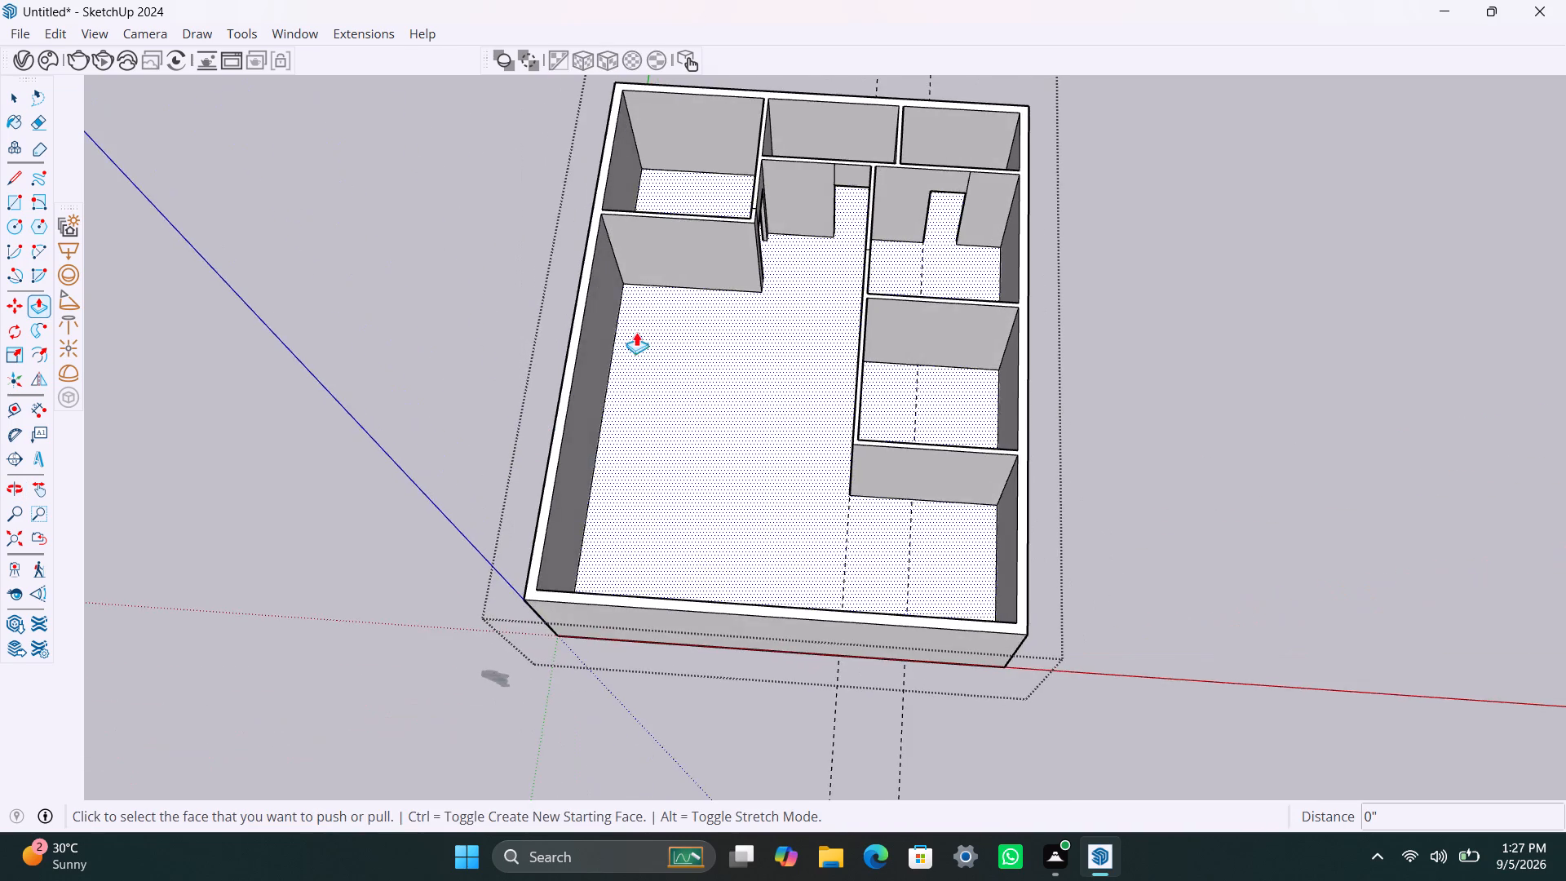
{"action": "scroll", "coordinate": [639, 325], "scroll_direction": "up", "scroll_amount": 4}
{"action": "key", "text": "space"}
{"action": "left_click", "coordinate": [613, 250]}
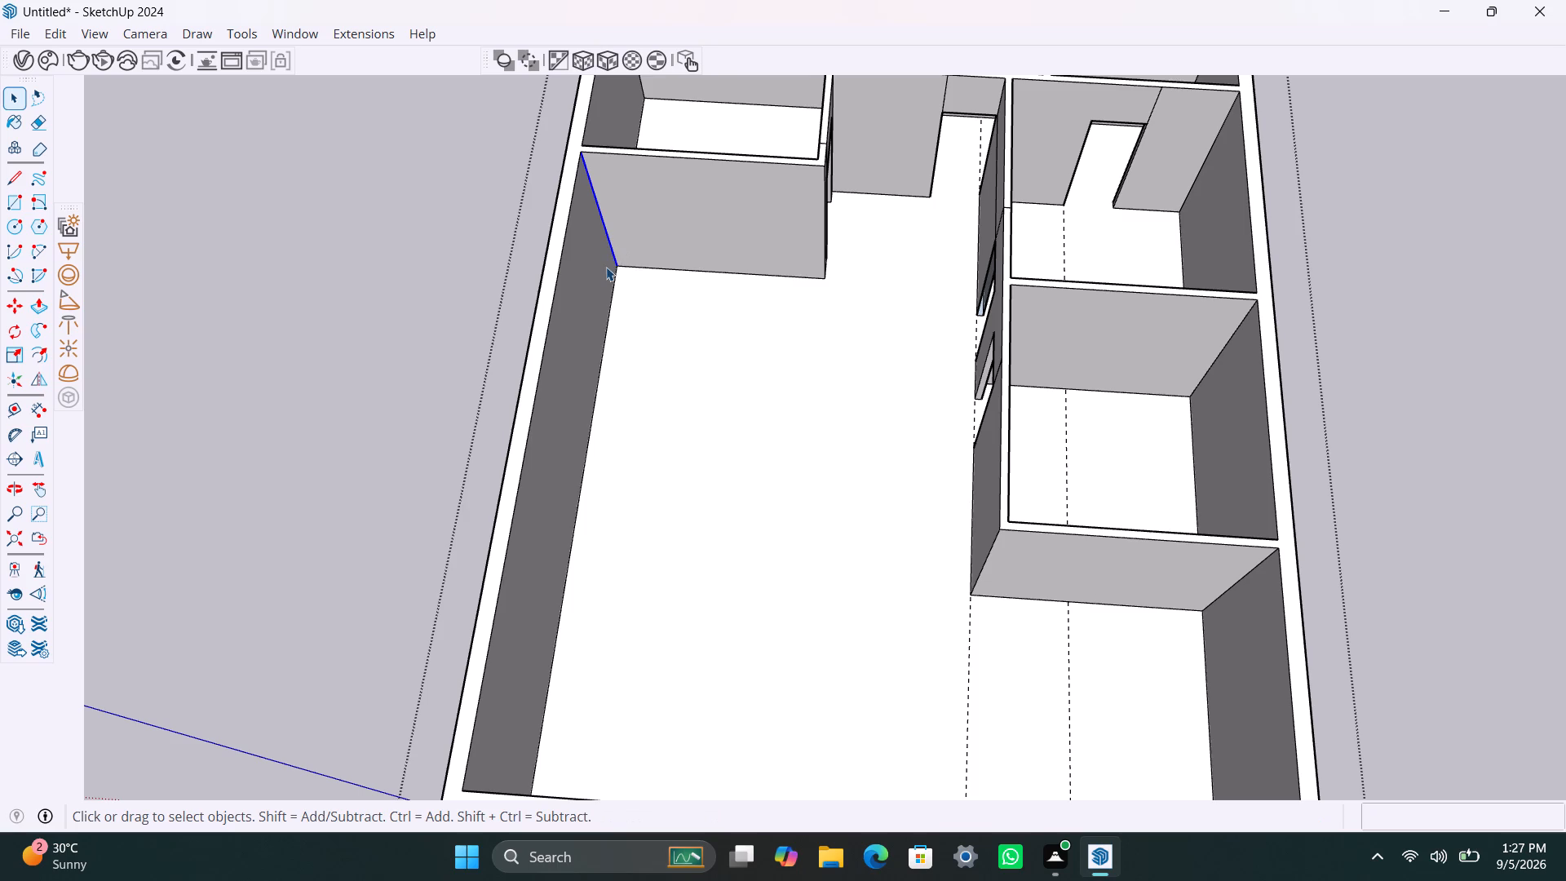
{"action": "key", "text": "m"}
{"action": "left_click", "coordinate": [579, 159]}
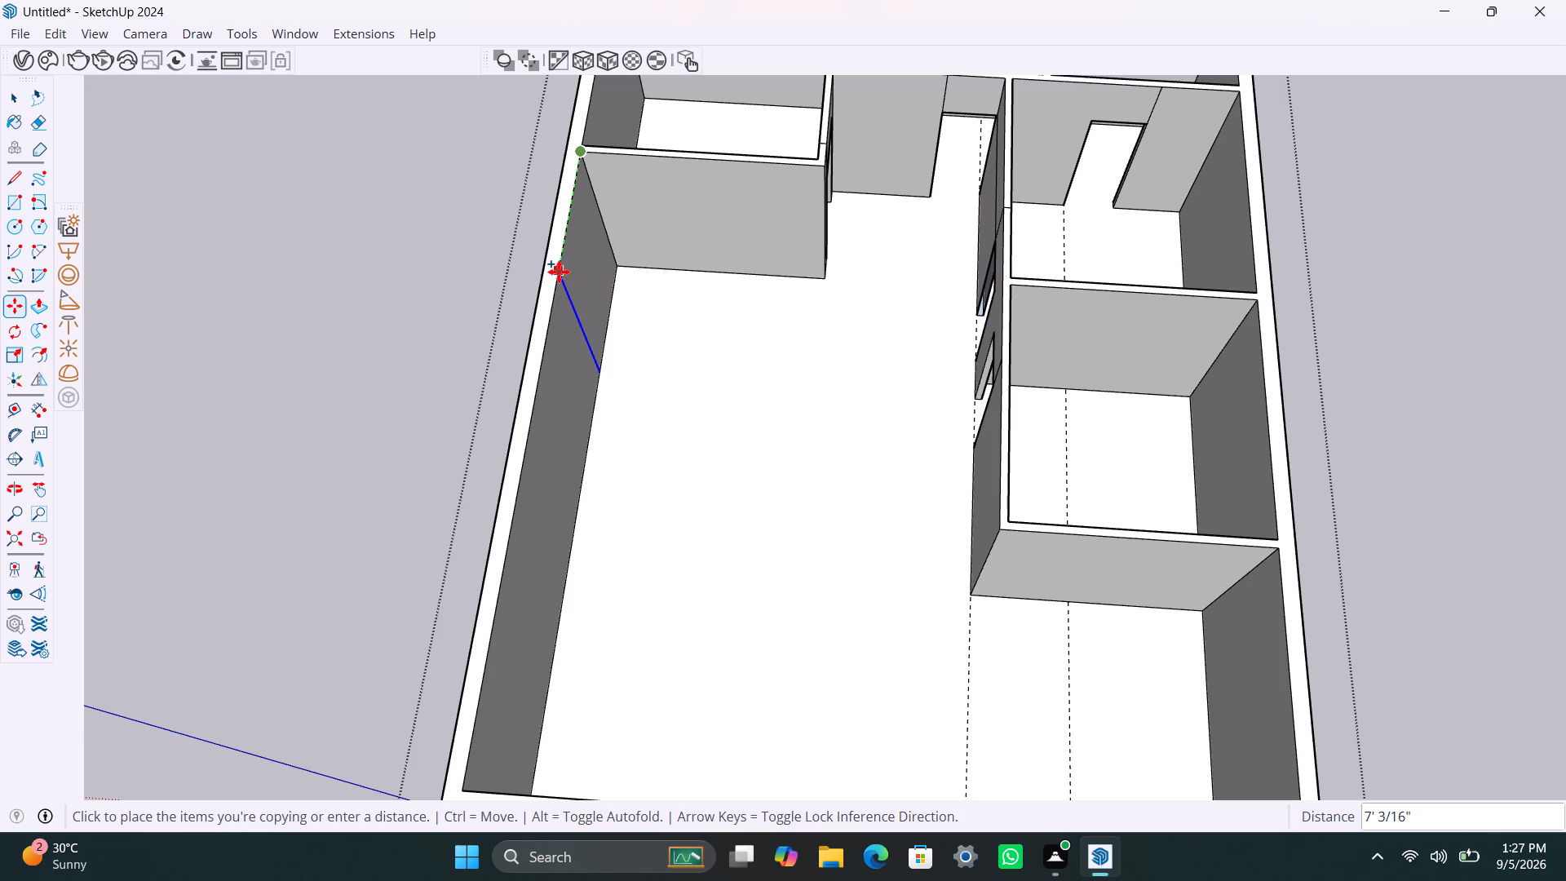
{"action": "type", "text": "7'"}
{"action": "key", "text": "Return"}
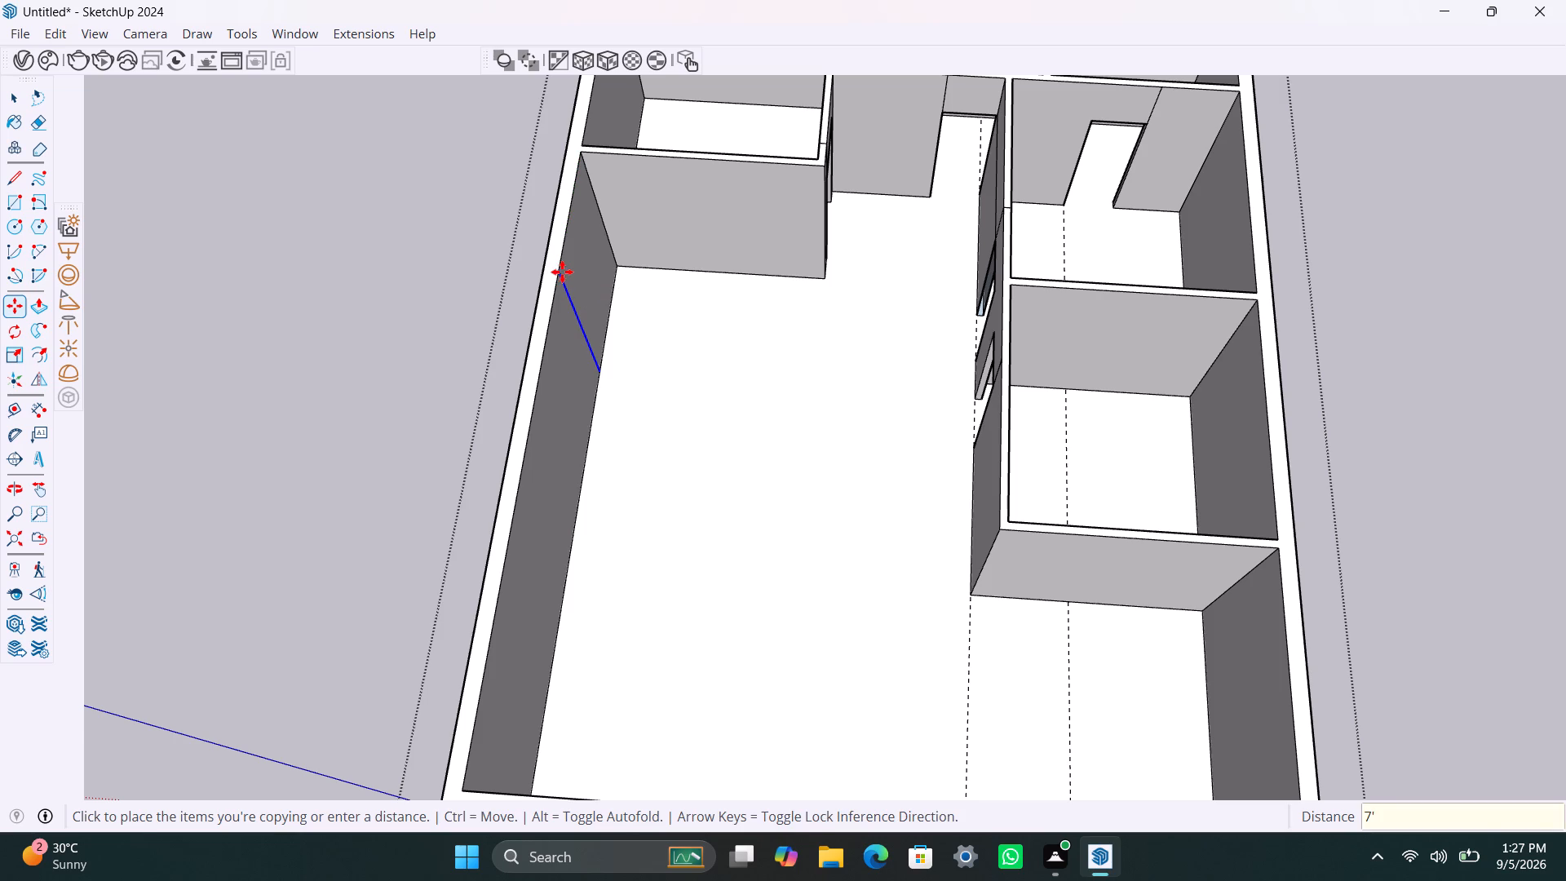
Copy the new vertical edge a further 4.5" along the outer wall to mark the partition thickness.
{"action": "key", "text": "m"}
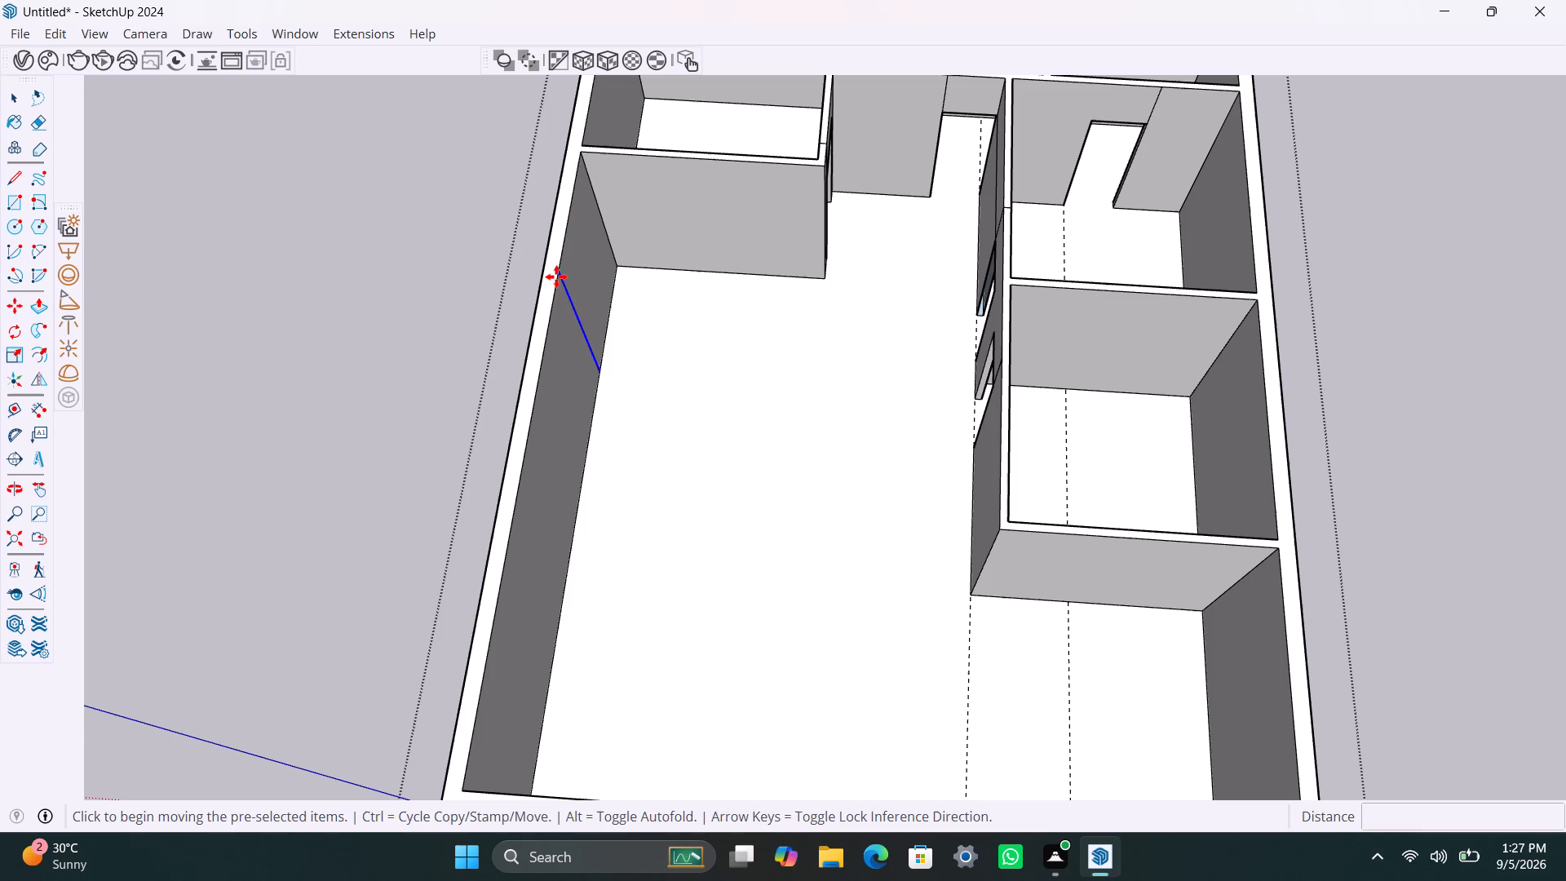
{"action": "left_click", "coordinate": [555, 279]}
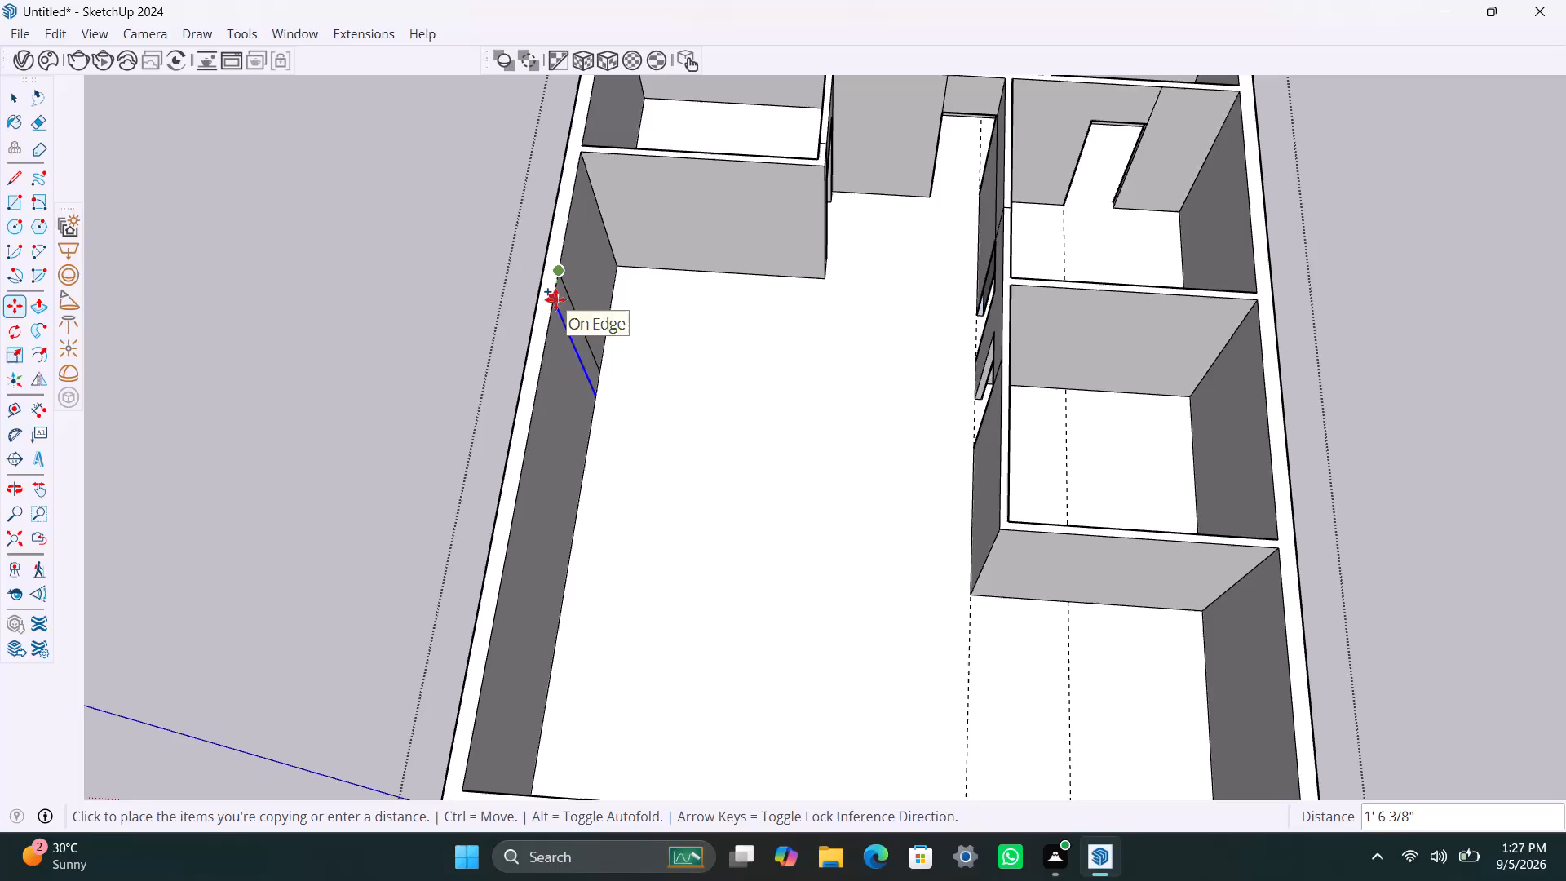
{"action": "type", "text": "4.5\""}
{"action": "key", "text": "Return"}
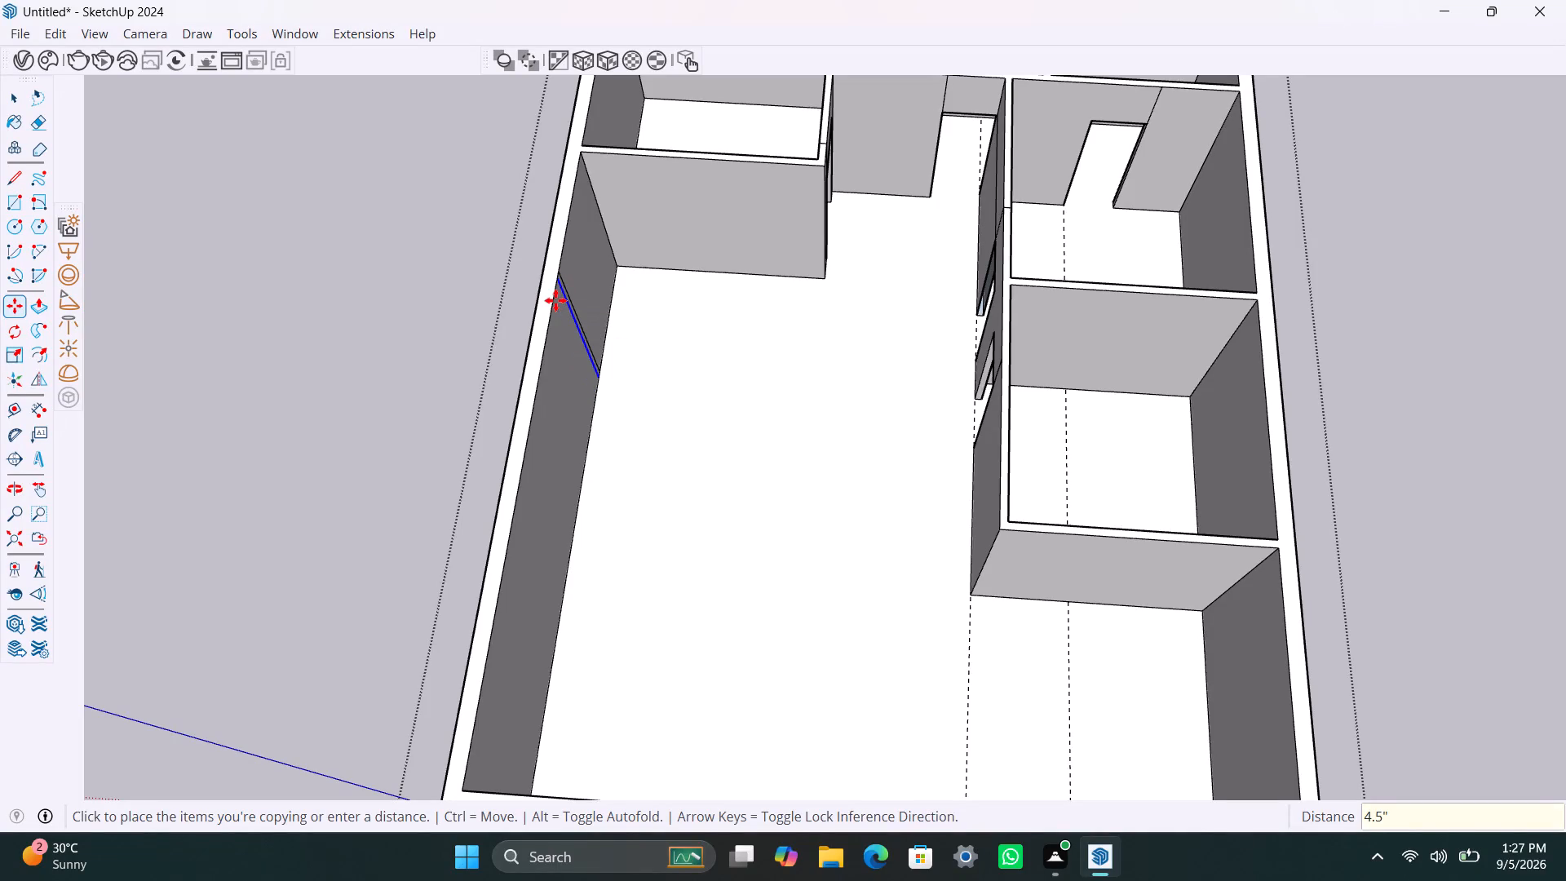
{"action": "key", "text": "space"}
Push/Pull the 4.5" strip on the outer wall 11' into the open area, forming a new cross wall.
{"action": "scroll", "coordinate": [589, 334], "scroll_direction": "up", "scroll_amount": 3}
{"action": "middle_click_drag", "start_coordinate": [591, 362], "coordinate": [588, 383]}
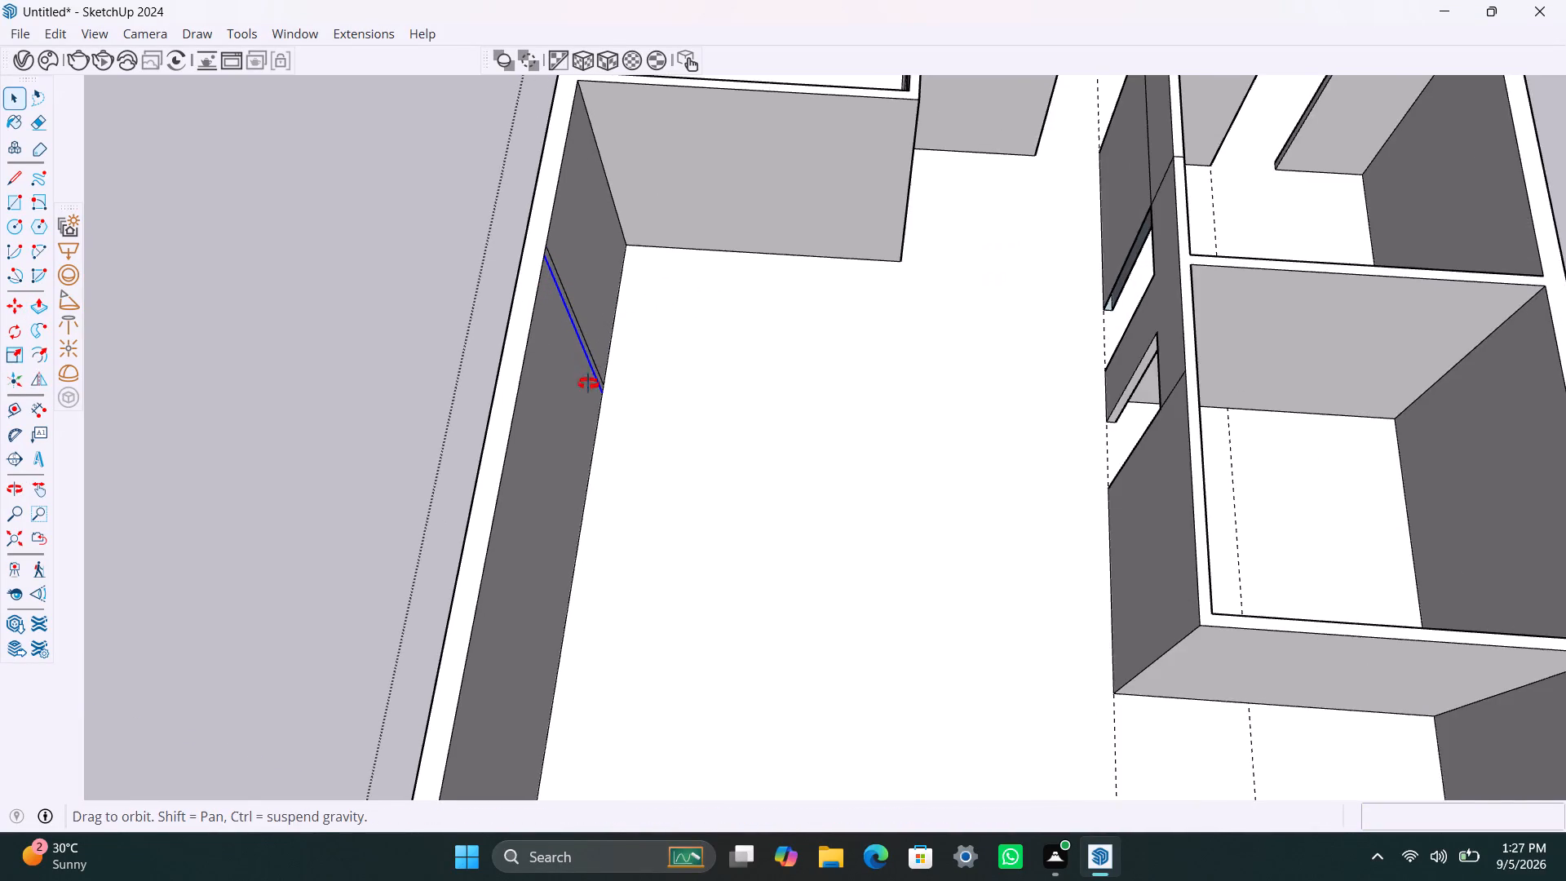
{"action": "middle_click_drag", "start_coordinate": [588, 383], "coordinate": [379, 443]}
{"action": "scroll", "coordinate": [662, 311], "scroll_direction": "up", "scroll_amount": 3}
{"action": "left_click", "coordinate": [637, 236]}
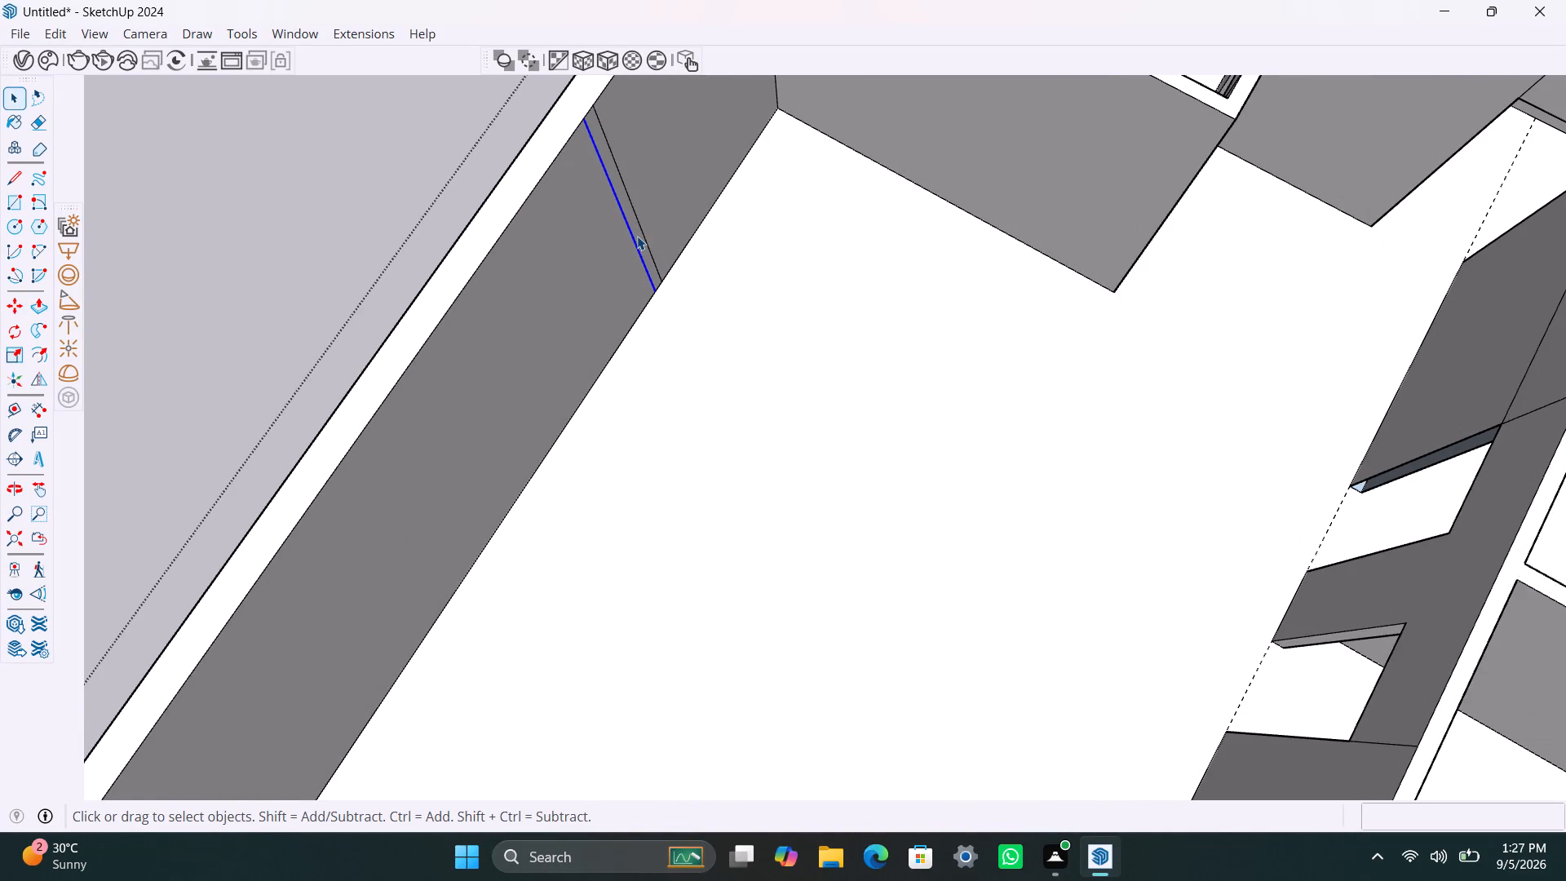
{"action": "scroll", "coordinate": [637, 236], "scroll_direction": "up", "scroll_amount": 4}
{"action": "left_click", "coordinate": [636, 228]}
{"action": "key", "text": "p"}
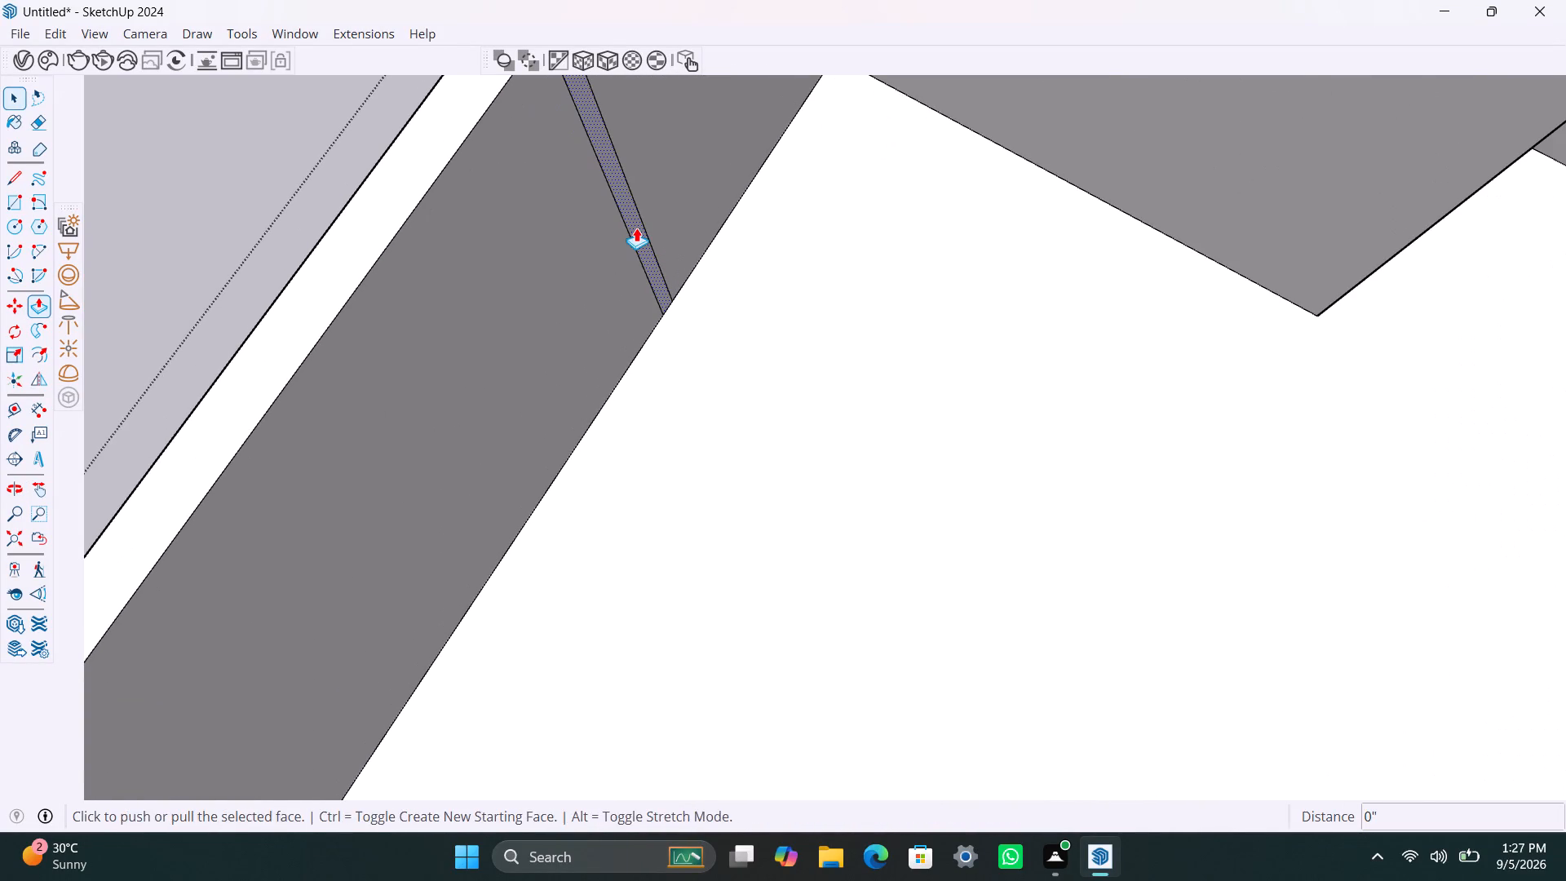
{"action": "left_click", "coordinate": [636, 228]}
{"action": "scroll", "coordinate": [843, 446], "scroll_direction": "down", "scroll_amount": 5}
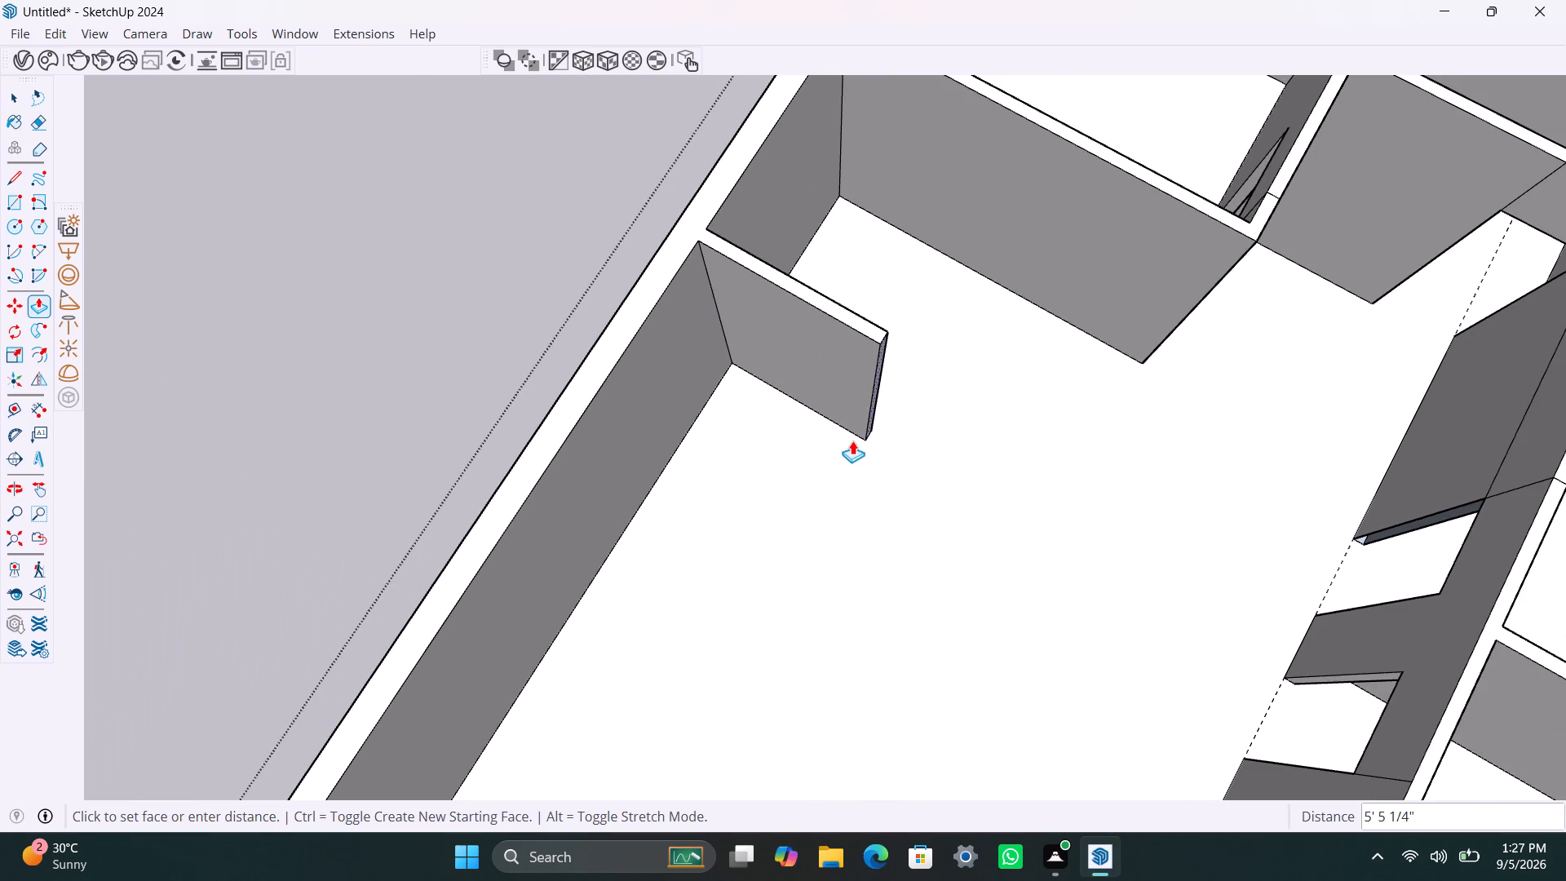
{"action": "type", "text": "11"}
{"action": "key", "text": "apostrophe"}
{"action": "key", "text": "Return"}
{"action": "key", "text": "space"}
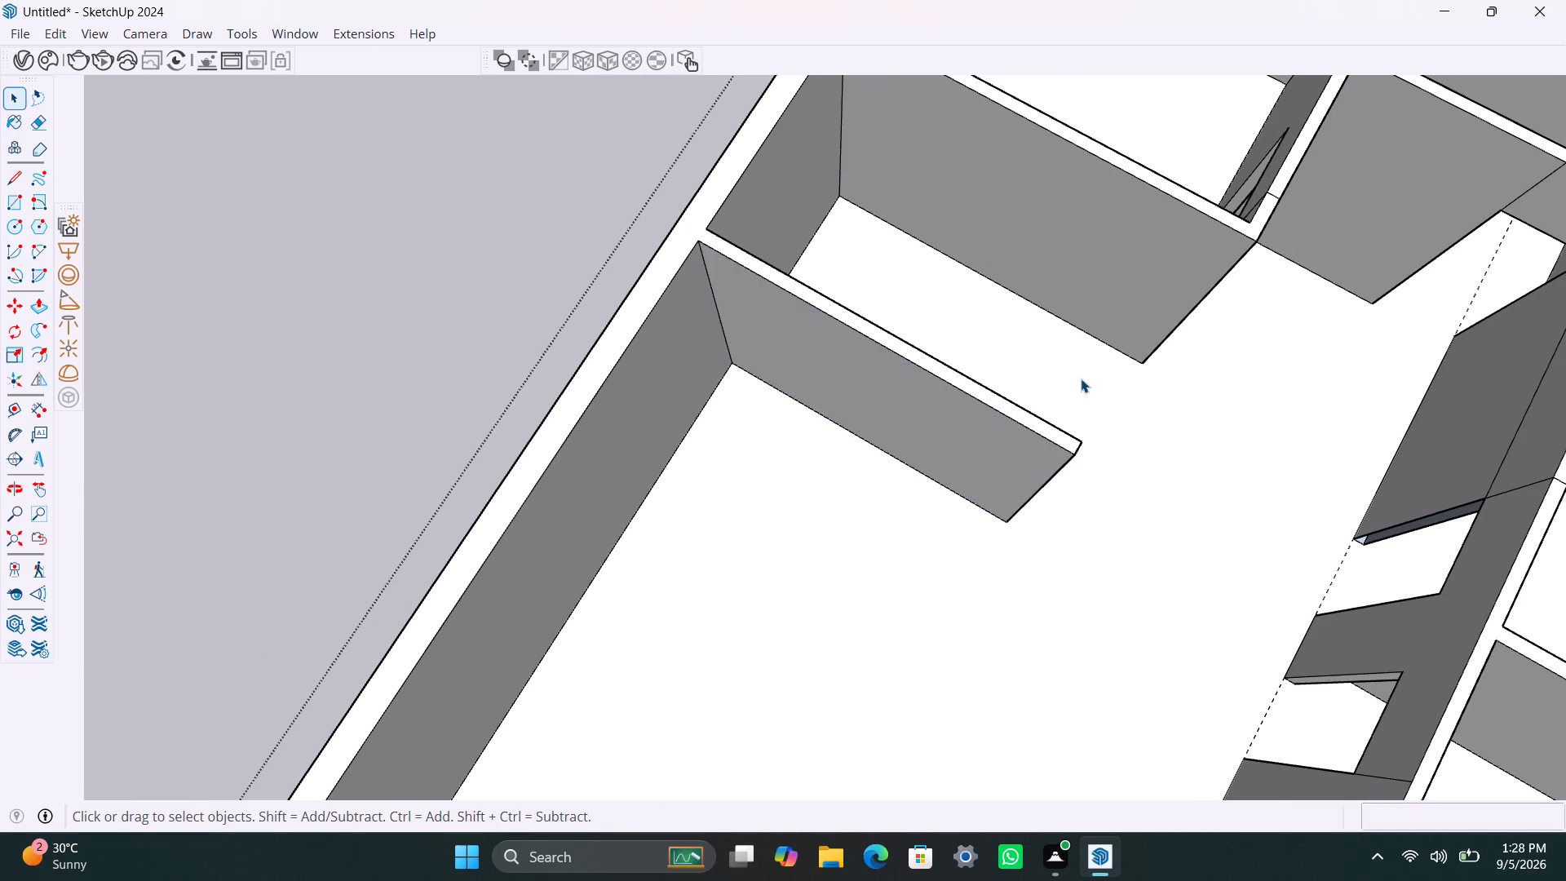
Undo the 11' cross wall and Push/Pull the 4.5" strip on the outer wall 8' into the open area instead.
{"action": "scroll", "coordinate": [1081, 389], "scroll_direction": "down", "scroll_amount": 6}
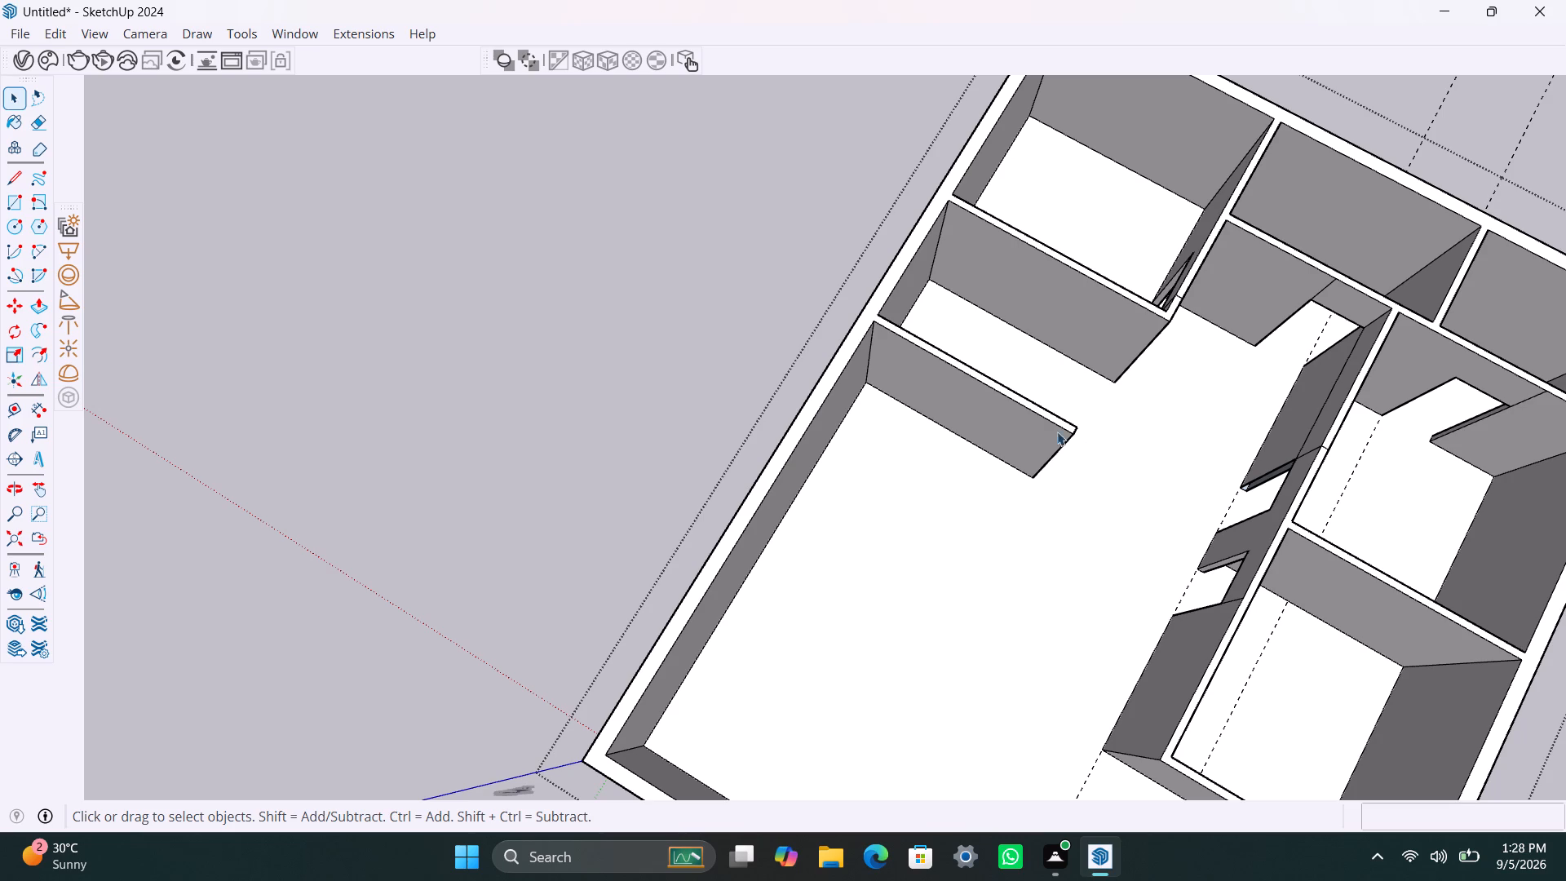
{"action": "scroll", "coordinate": [1056, 458], "scroll_direction": "up", "scroll_amount": 1}
{"action": "middle_click_drag", "start_coordinate": [1060, 468], "coordinate": [764, 465]}
{"action": "scroll", "coordinate": [1006, 600], "scroll_direction": "up", "scroll_amount": 3}
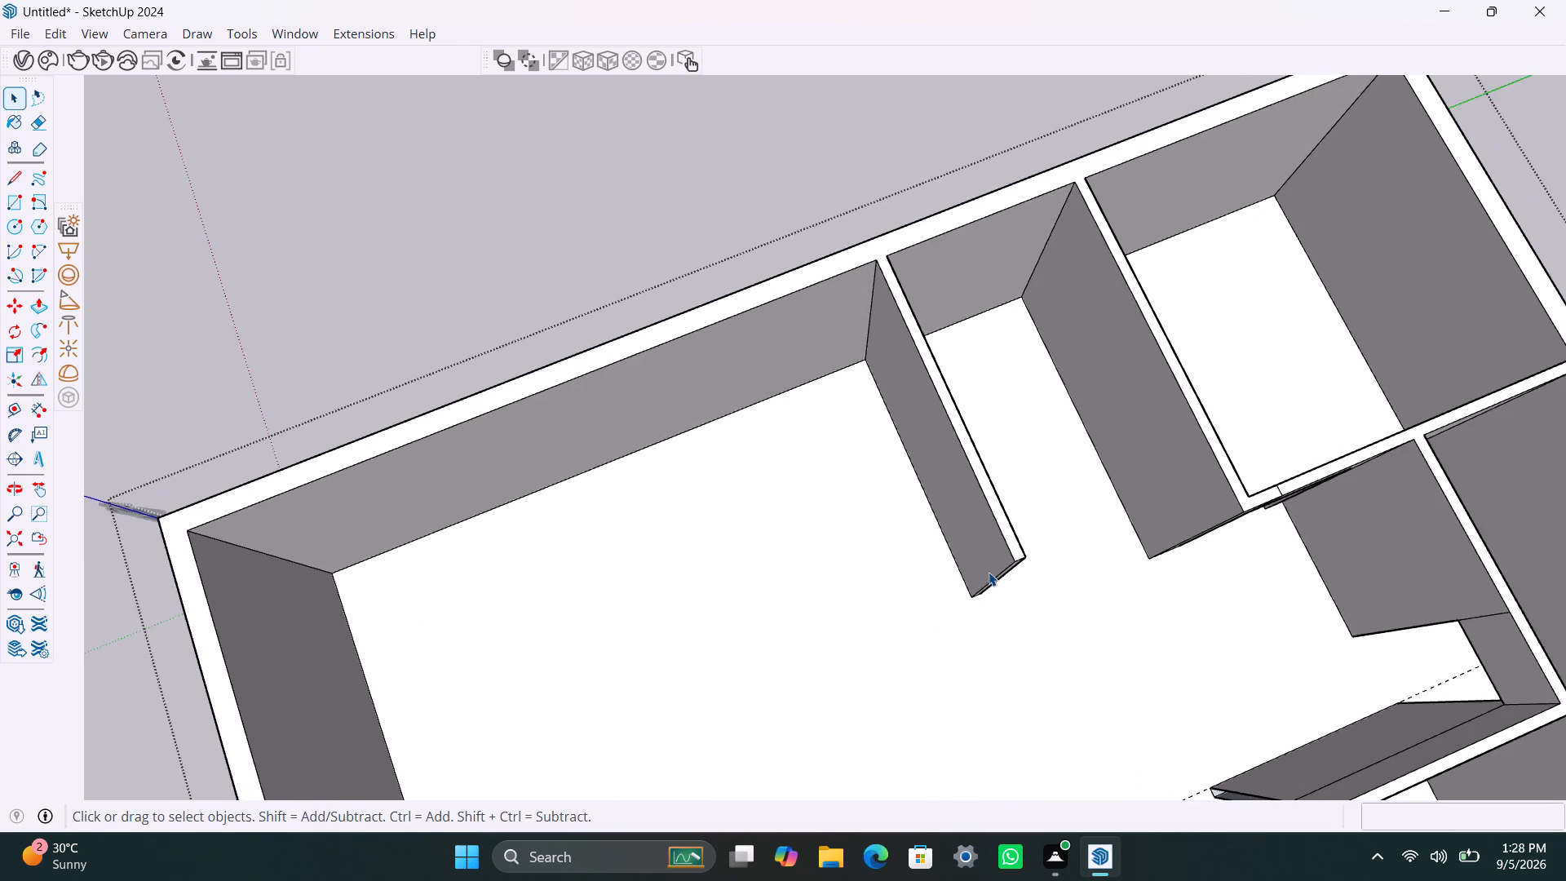
{"action": "scroll", "coordinate": [989, 572], "scroll_direction": "up", "scroll_amount": 2}
{"action": "key", "text": "ctrl+z"}
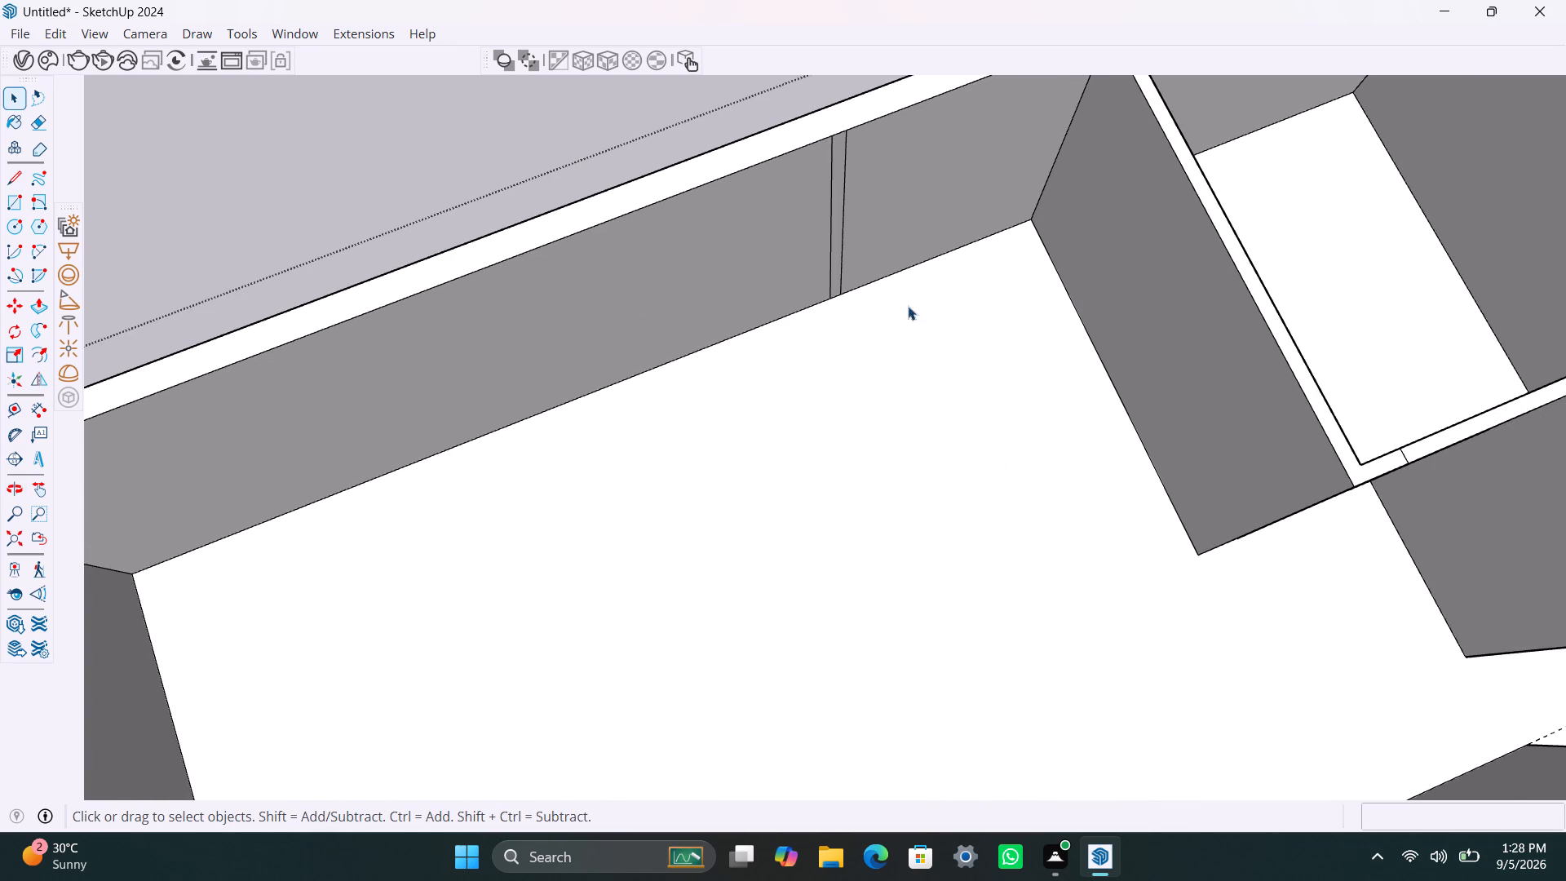
{"action": "left_click", "coordinate": [836, 224]}
{"action": "key", "text": "p"}
{"action": "left_click", "coordinate": [836, 223]}
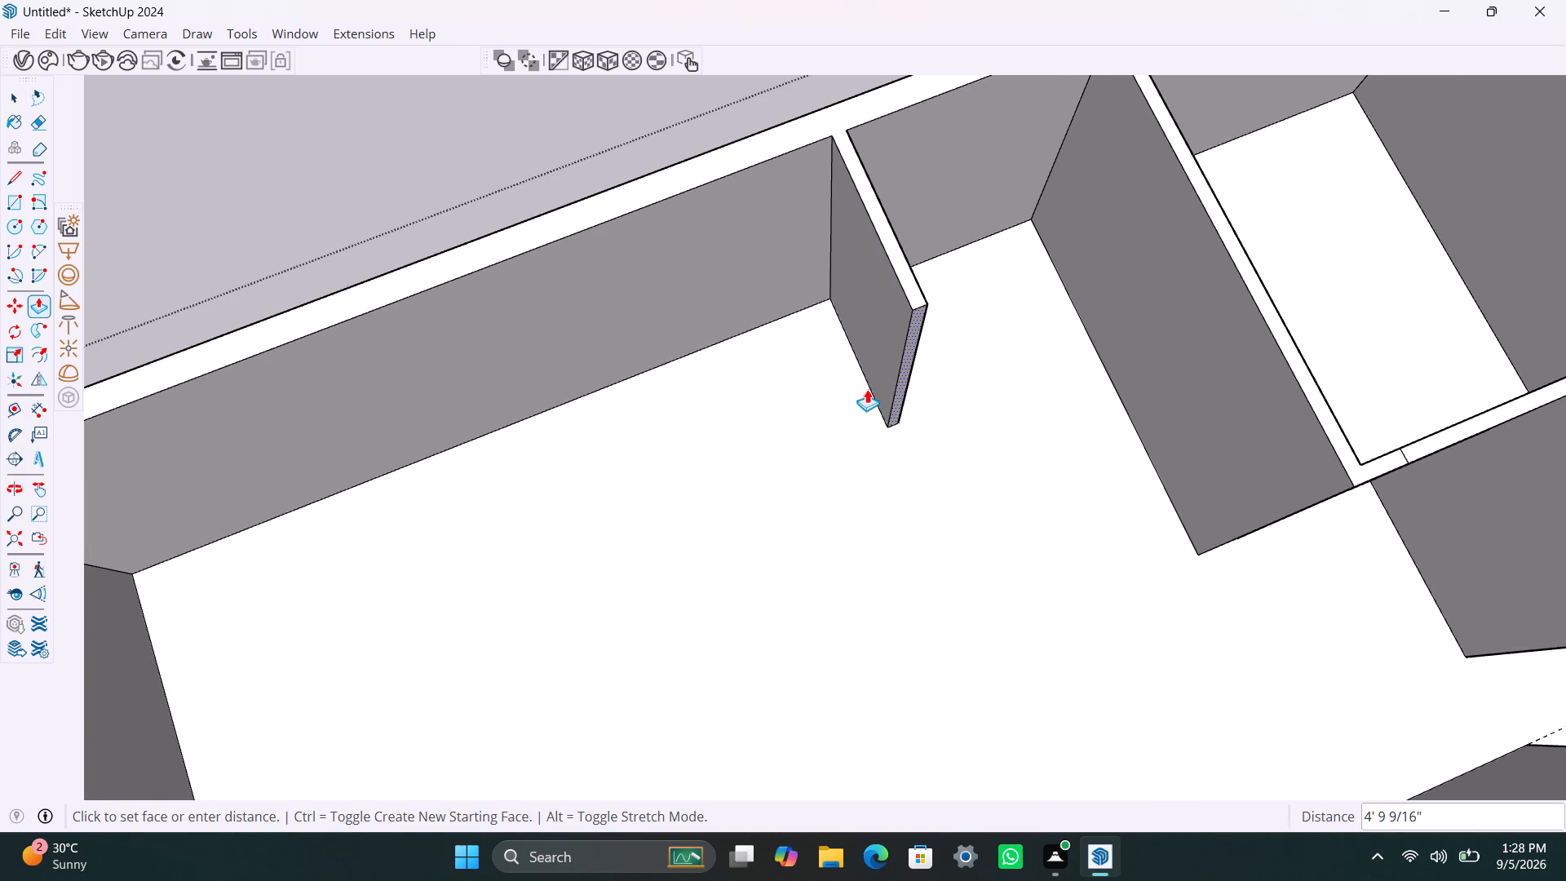
{"action": "type", "text": "8'"}
{"action": "key", "text": "Return"}
{"action": "scroll", "coordinate": [930, 586], "scroll_direction": "down", "scroll_amount": 4}
{"action": "key", "text": "space"}
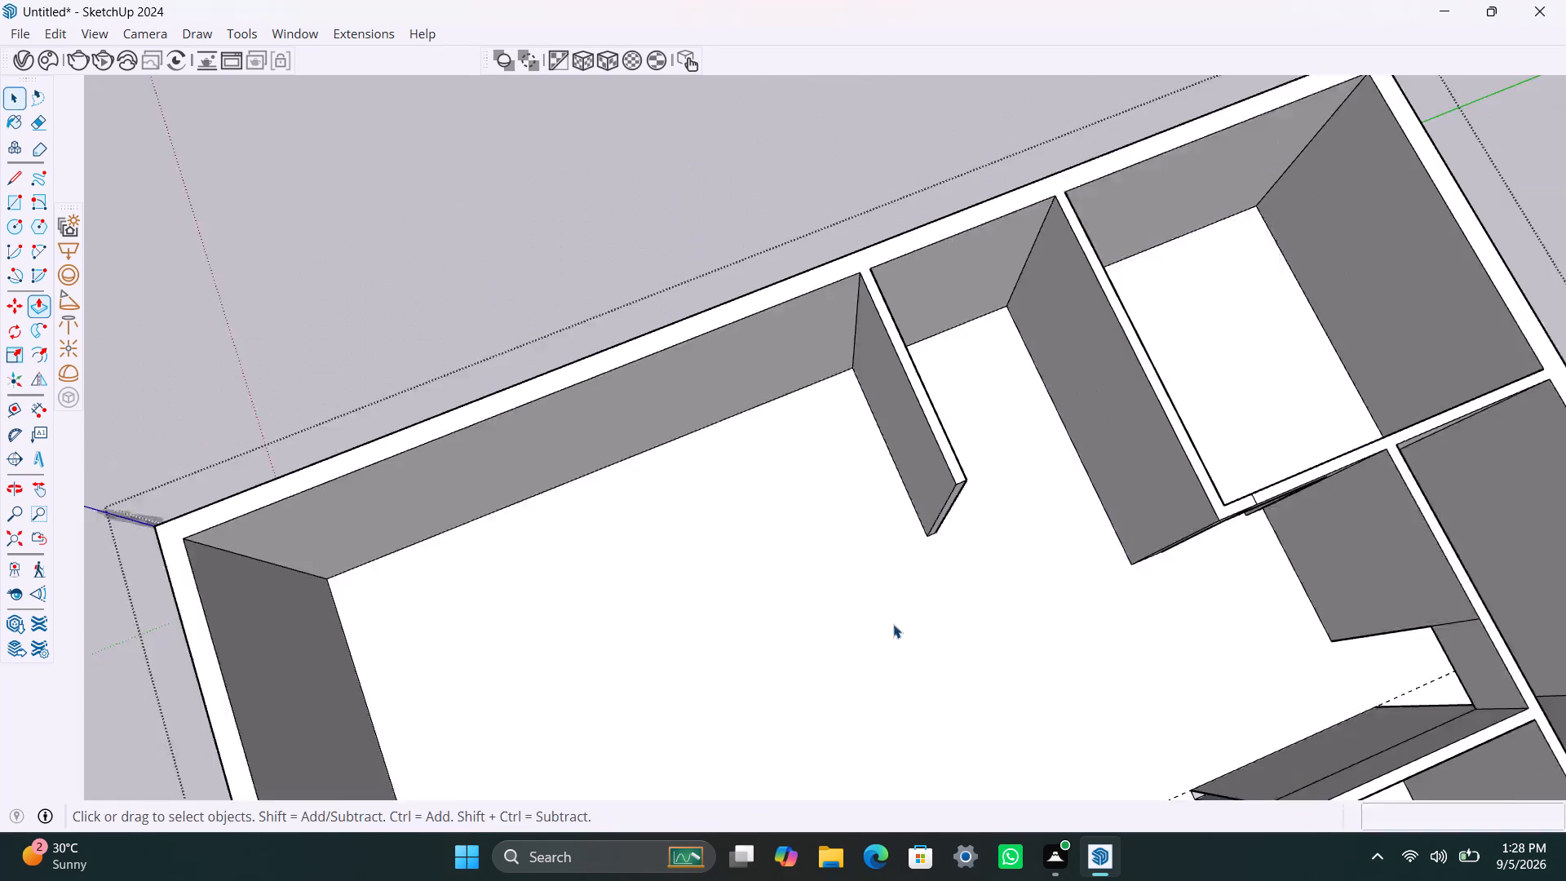
Copy the vertical end edge of the first room's cross wall 4.5" back along the wall face.
{"action": "middle_click_drag", "start_coordinate": [879, 635], "coordinate": [1099, 661]}
{"action": "scroll", "coordinate": [1147, 472], "scroll_direction": "up", "scroll_amount": 5}
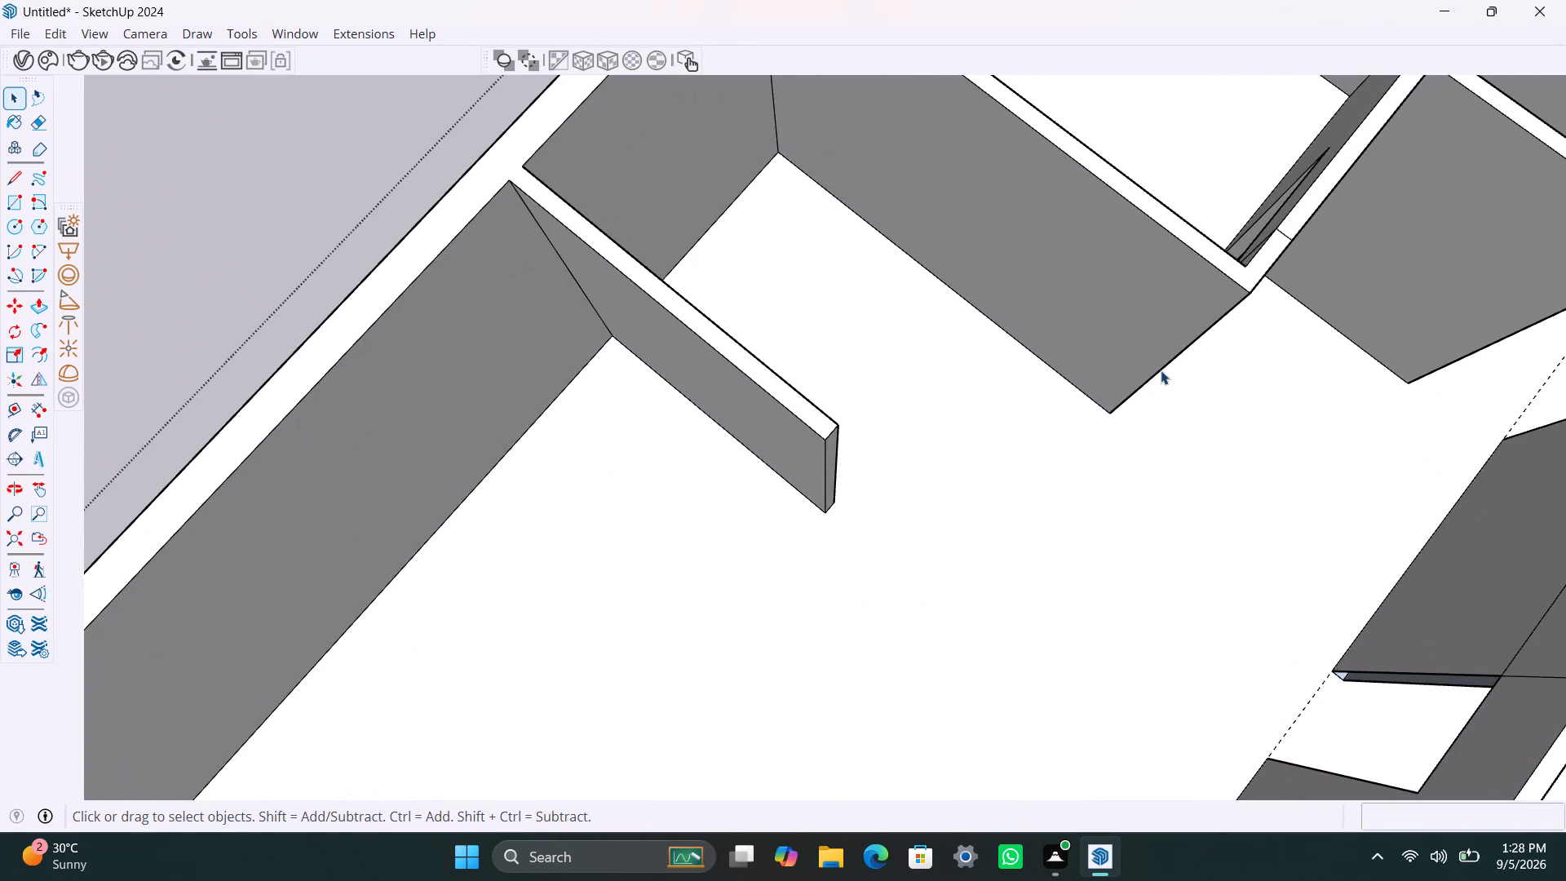
{"action": "left_click", "coordinate": [1161, 370]}
{"action": "key", "text": "m"}
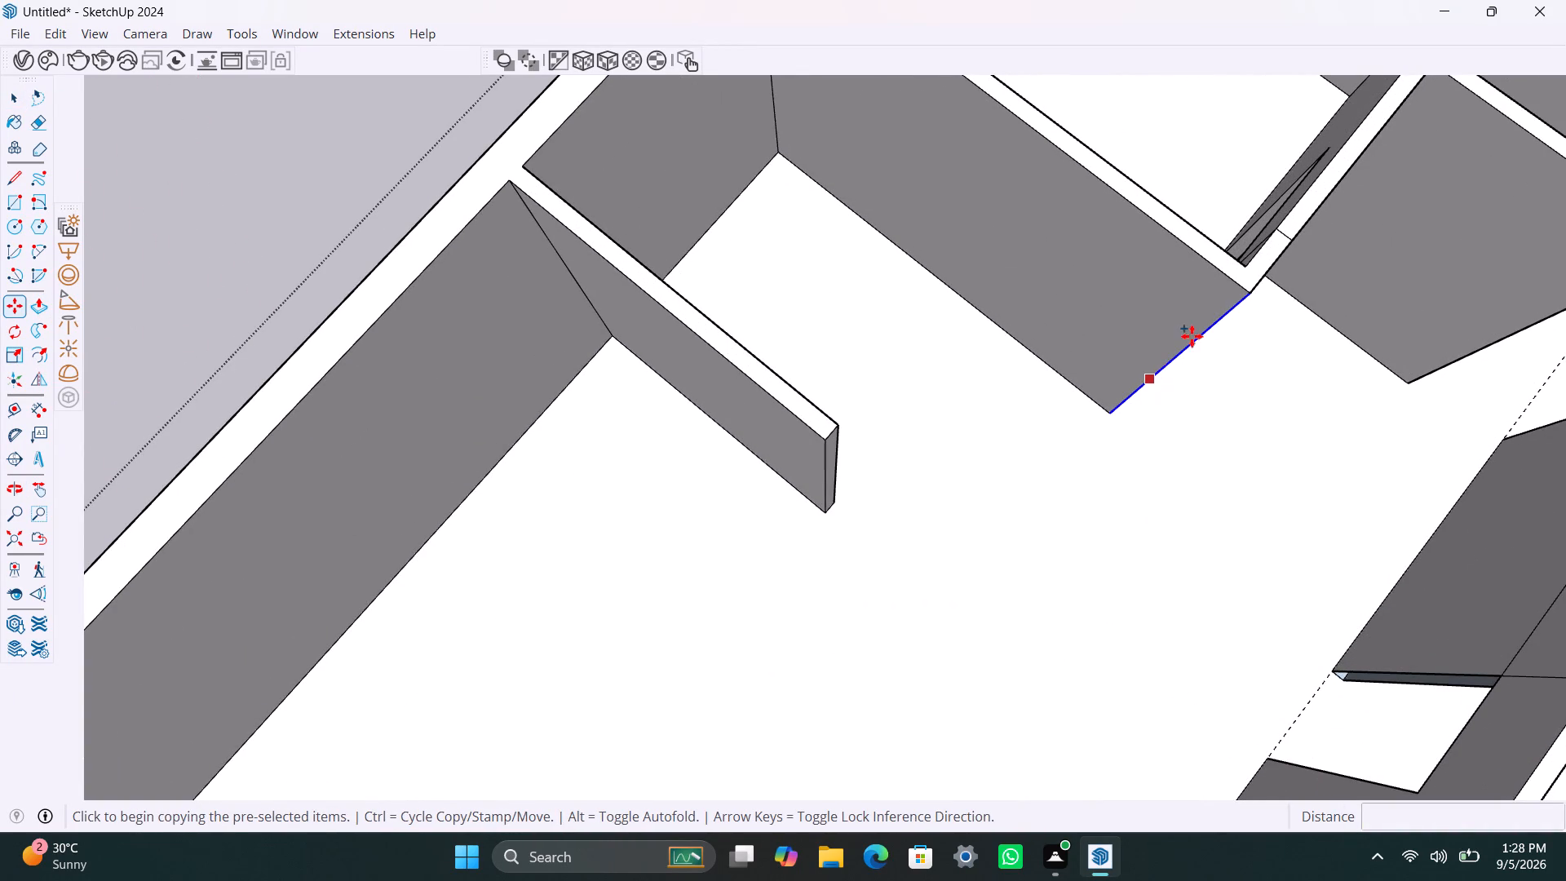
{"action": "left_click", "coordinate": [1254, 297]}
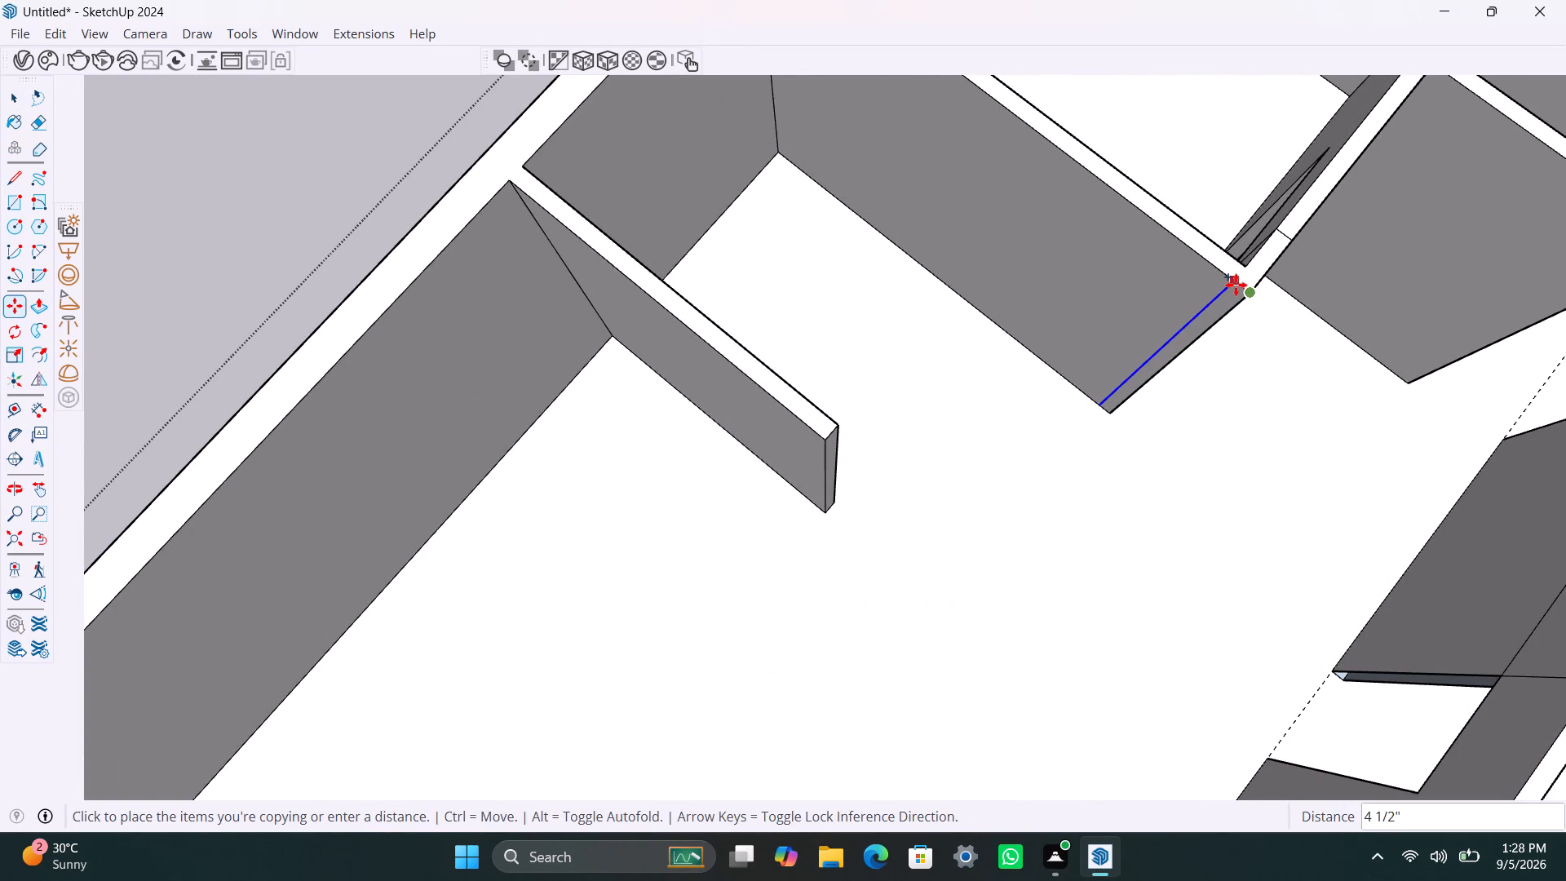
{"action": "left_click", "coordinate": [1236, 285]}
{"action": "key", "text": "space"}
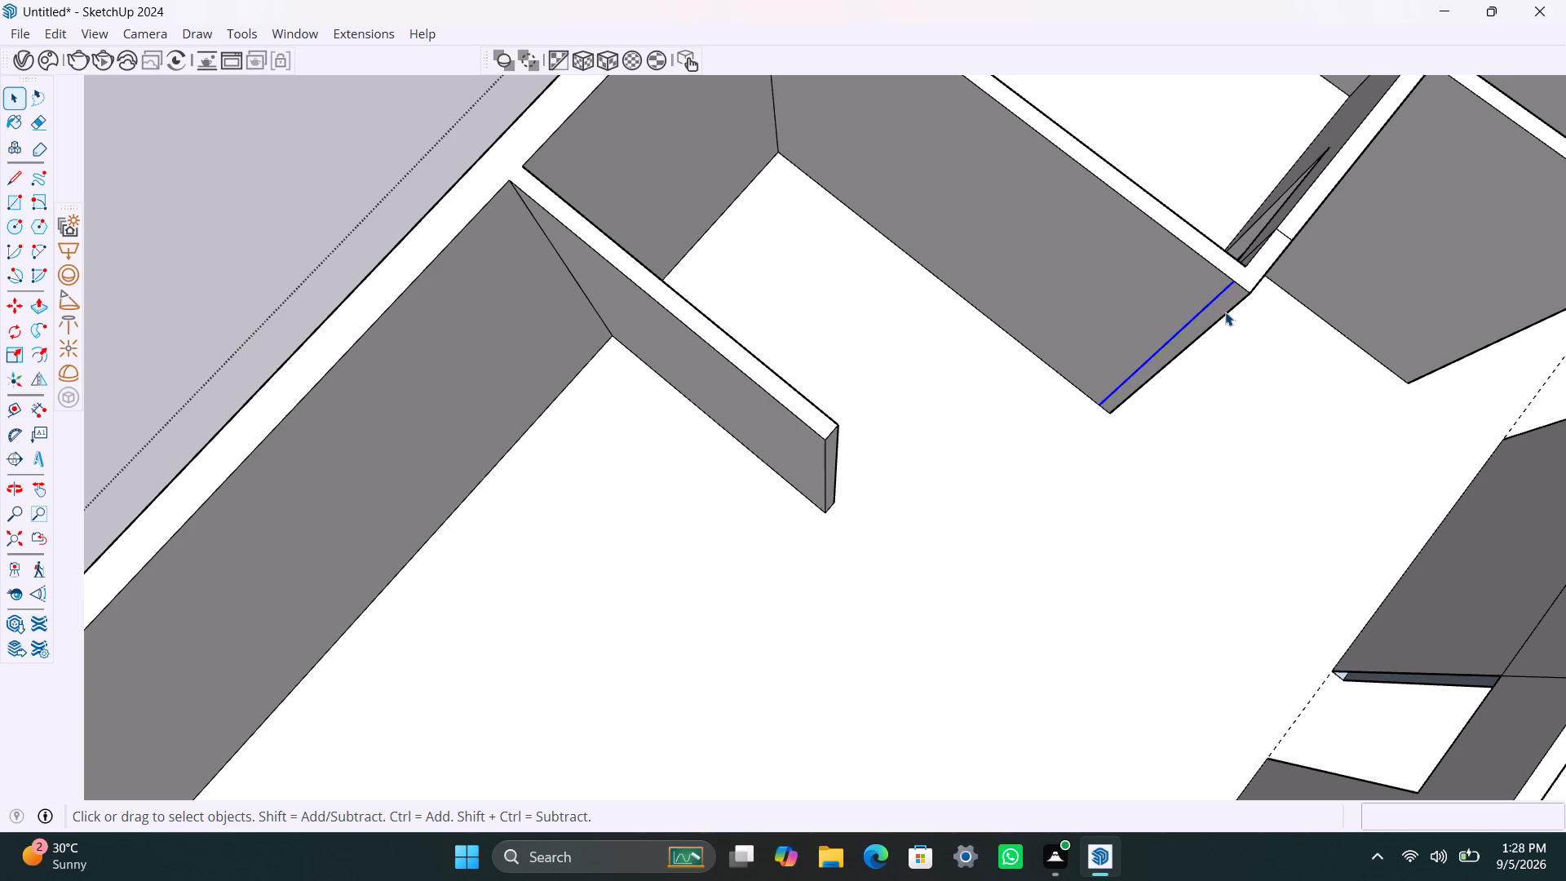
Push/Pull the new 4.5" end strip 7' 4 1/2" until it lines up with the new 8' cross wall.
{"action": "left_click", "coordinate": [1225, 312]}
{"action": "key", "text": "p"}
{"action": "left_click", "coordinate": [1223, 311]}
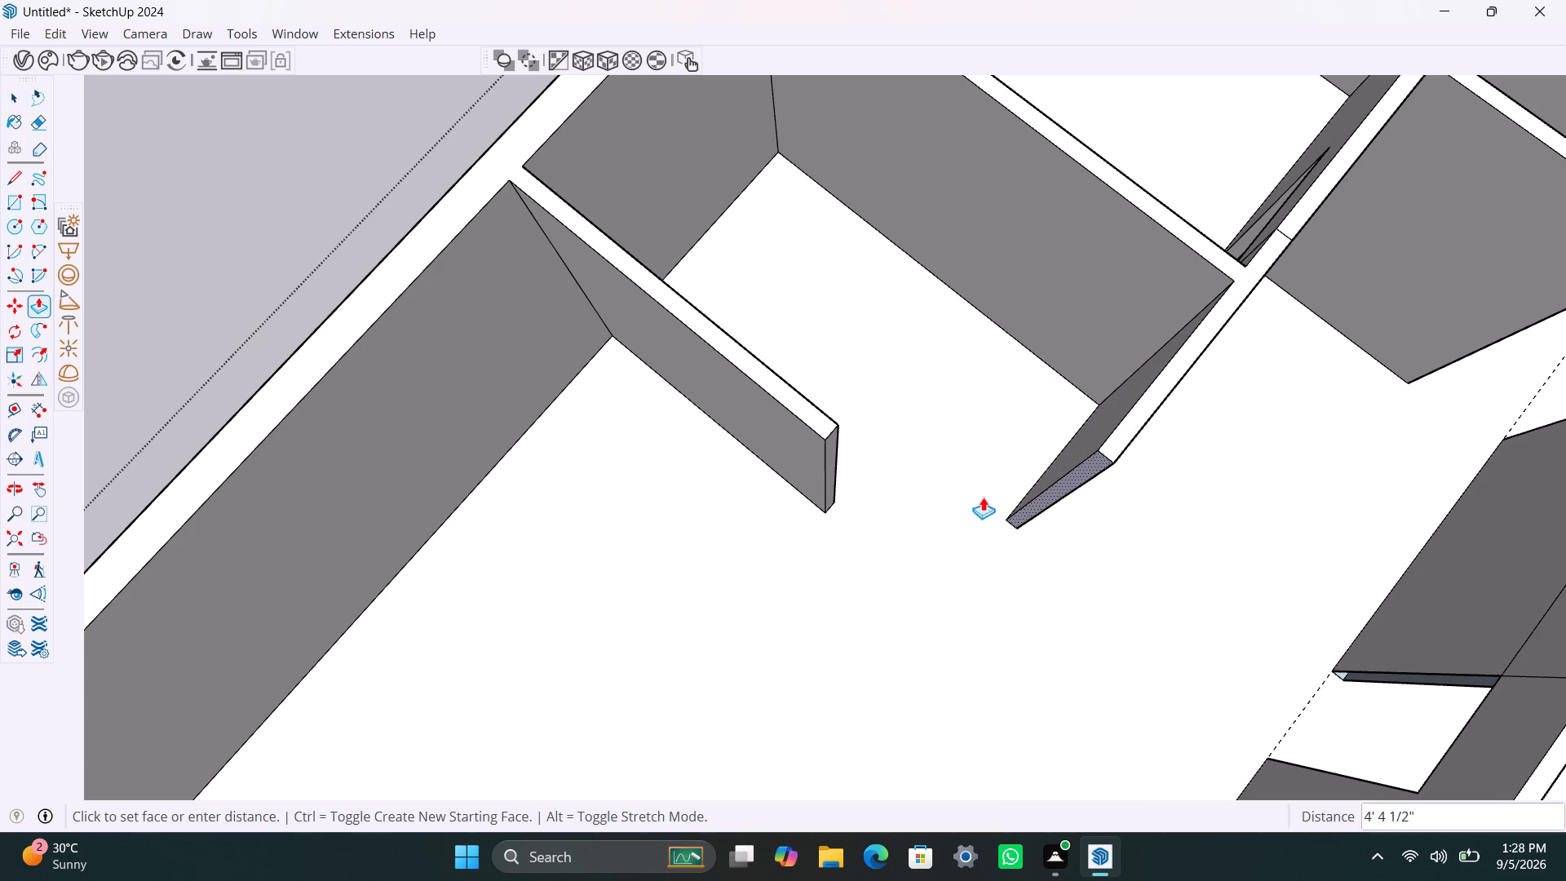
{"action": "left_click", "coordinate": [820, 481]}
{"action": "scroll", "coordinate": [832, 638], "scroll_direction": "down", "scroll_amount": 2}
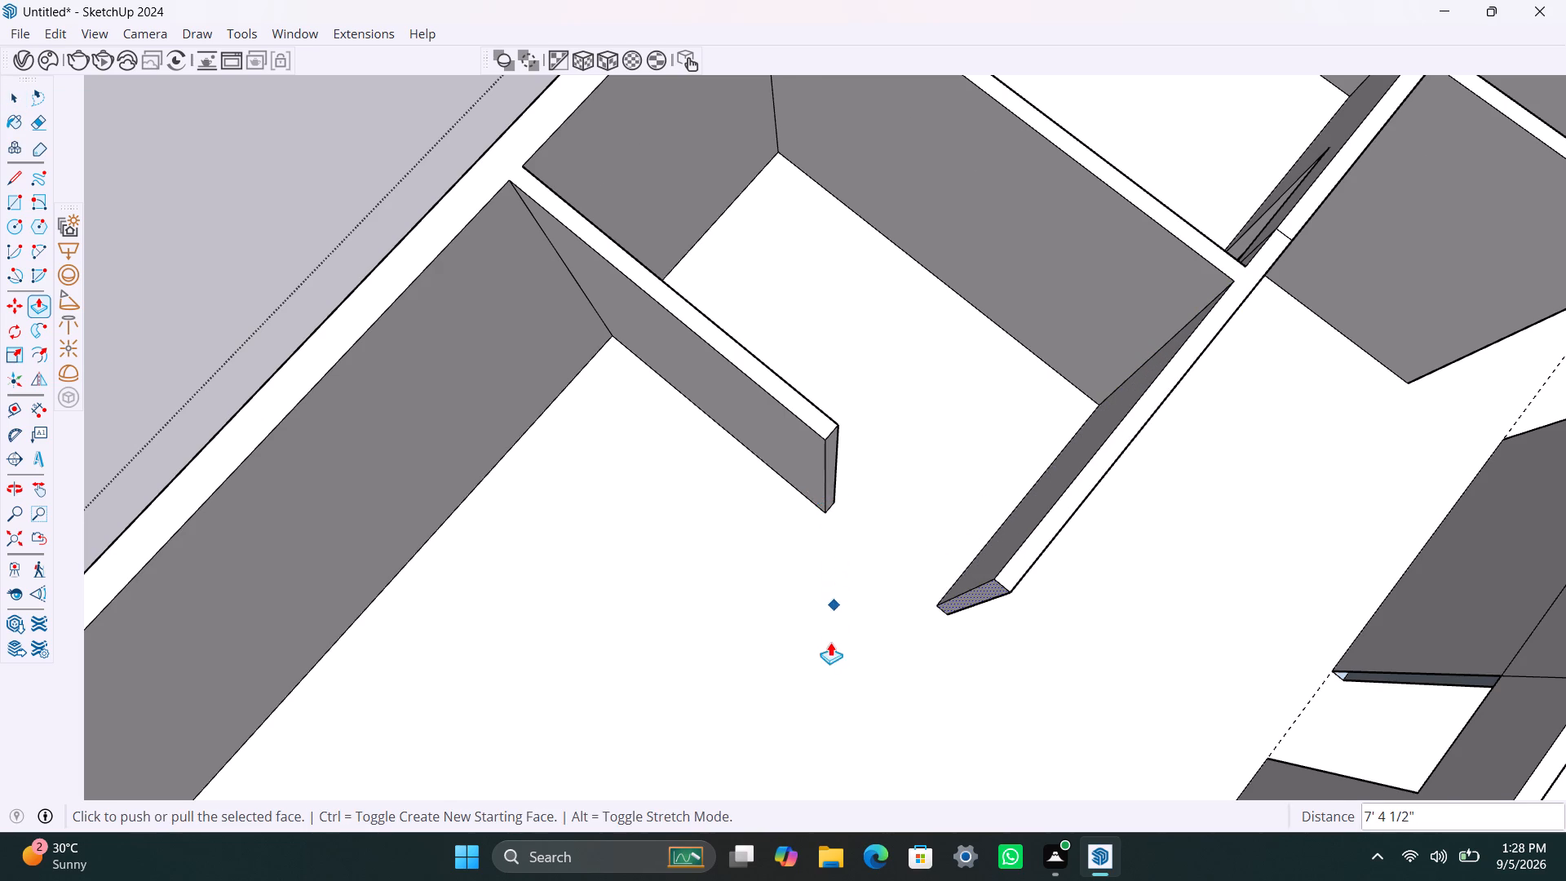
Copy the vertical end edge of the new side wall 4.5" back along its inner face.
{"action": "middle_click_drag", "start_coordinate": [828, 659], "coordinate": [1174, 684]}
{"action": "scroll", "coordinate": [1090, 511], "scroll_direction": "up", "scroll_amount": 2}
{"action": "key", "text": "space"}
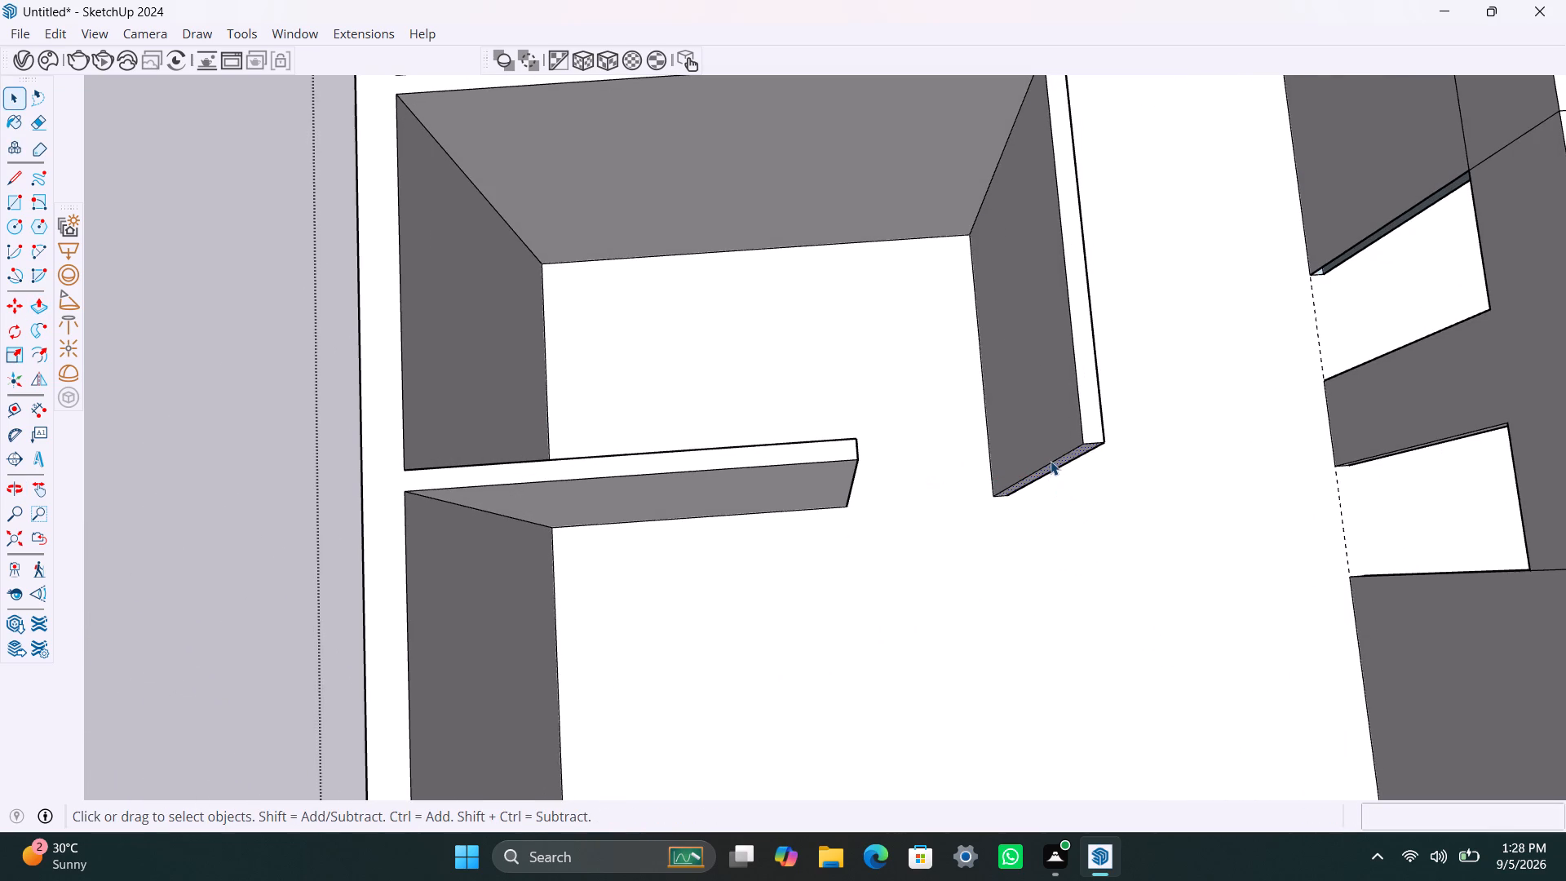
{"action": "left_click", "coordinate": [1055, 461]}
{"action": "key", "text": "m"}
{"action": "left_click", "coordinate": [1079, 436]}
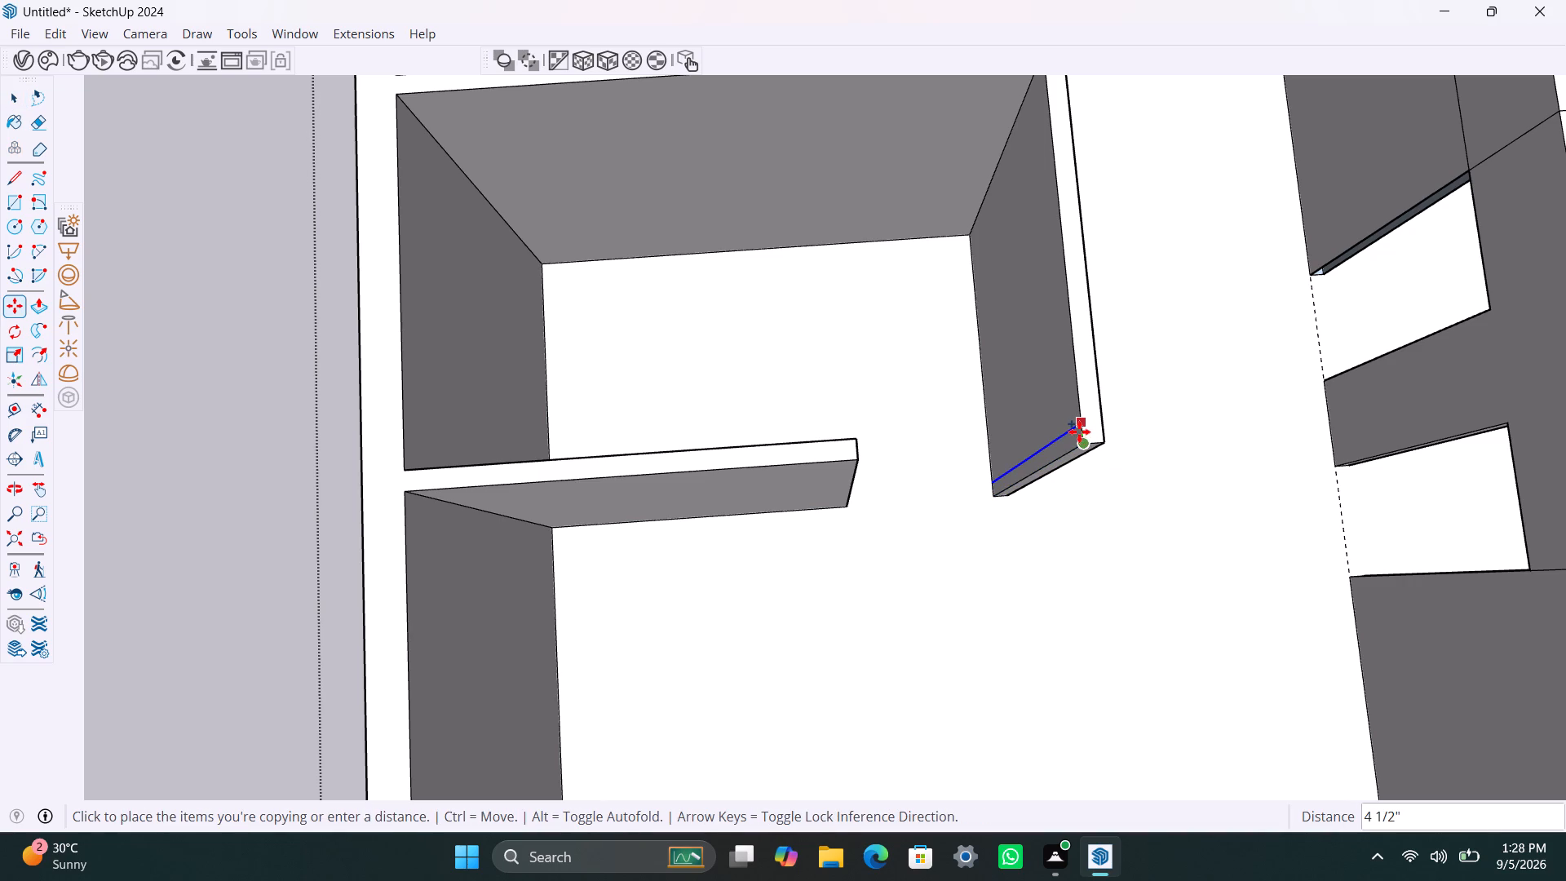
{"action": "left_click", "coordinate": [1079, 432]}
{"action": "key", "text": "space"}
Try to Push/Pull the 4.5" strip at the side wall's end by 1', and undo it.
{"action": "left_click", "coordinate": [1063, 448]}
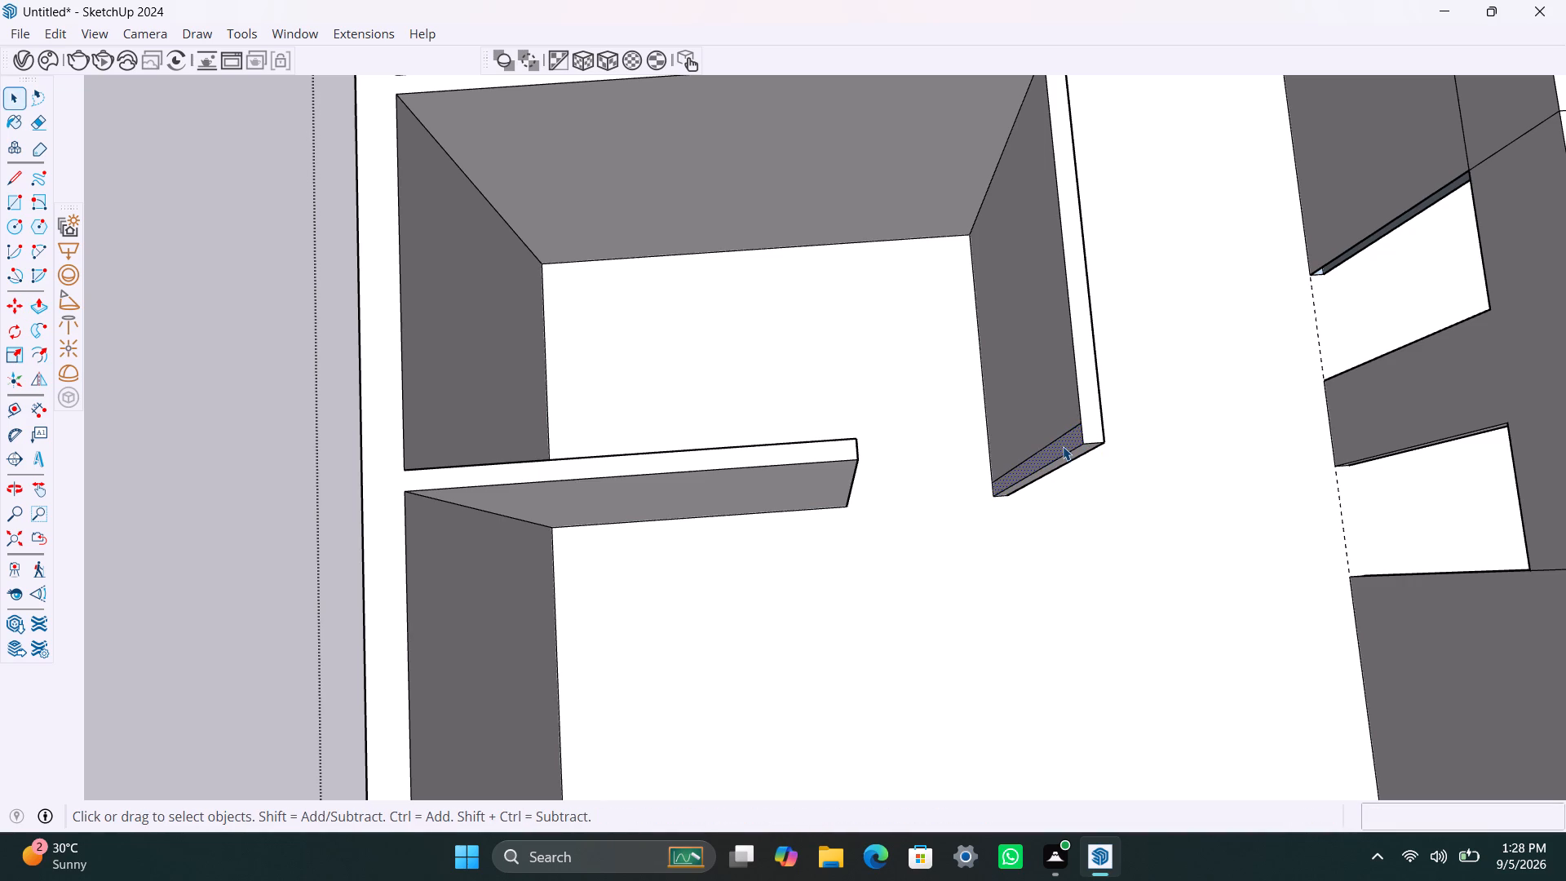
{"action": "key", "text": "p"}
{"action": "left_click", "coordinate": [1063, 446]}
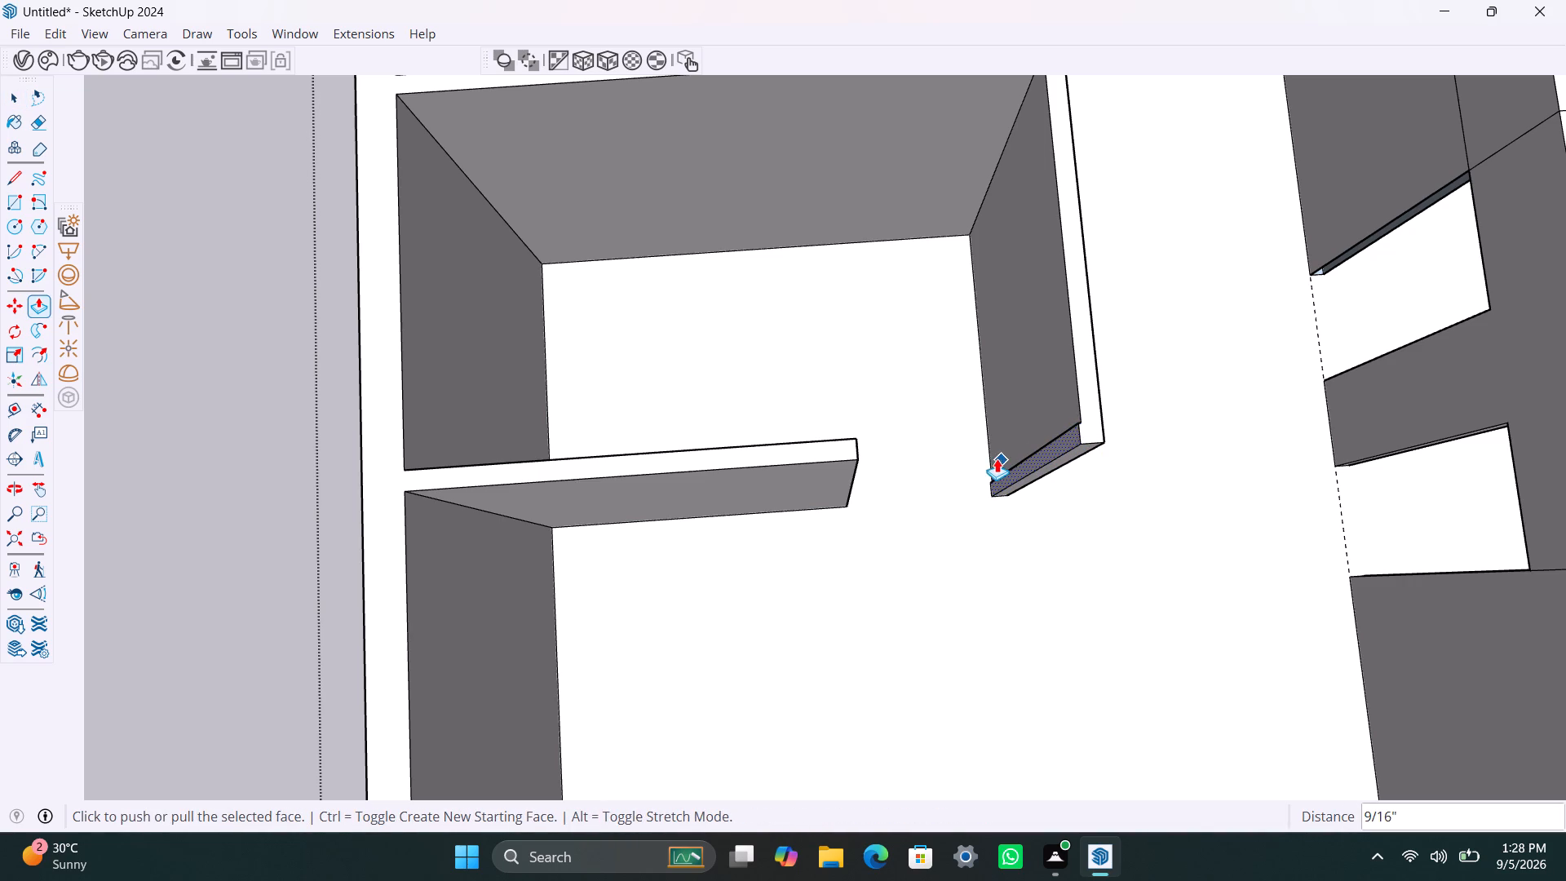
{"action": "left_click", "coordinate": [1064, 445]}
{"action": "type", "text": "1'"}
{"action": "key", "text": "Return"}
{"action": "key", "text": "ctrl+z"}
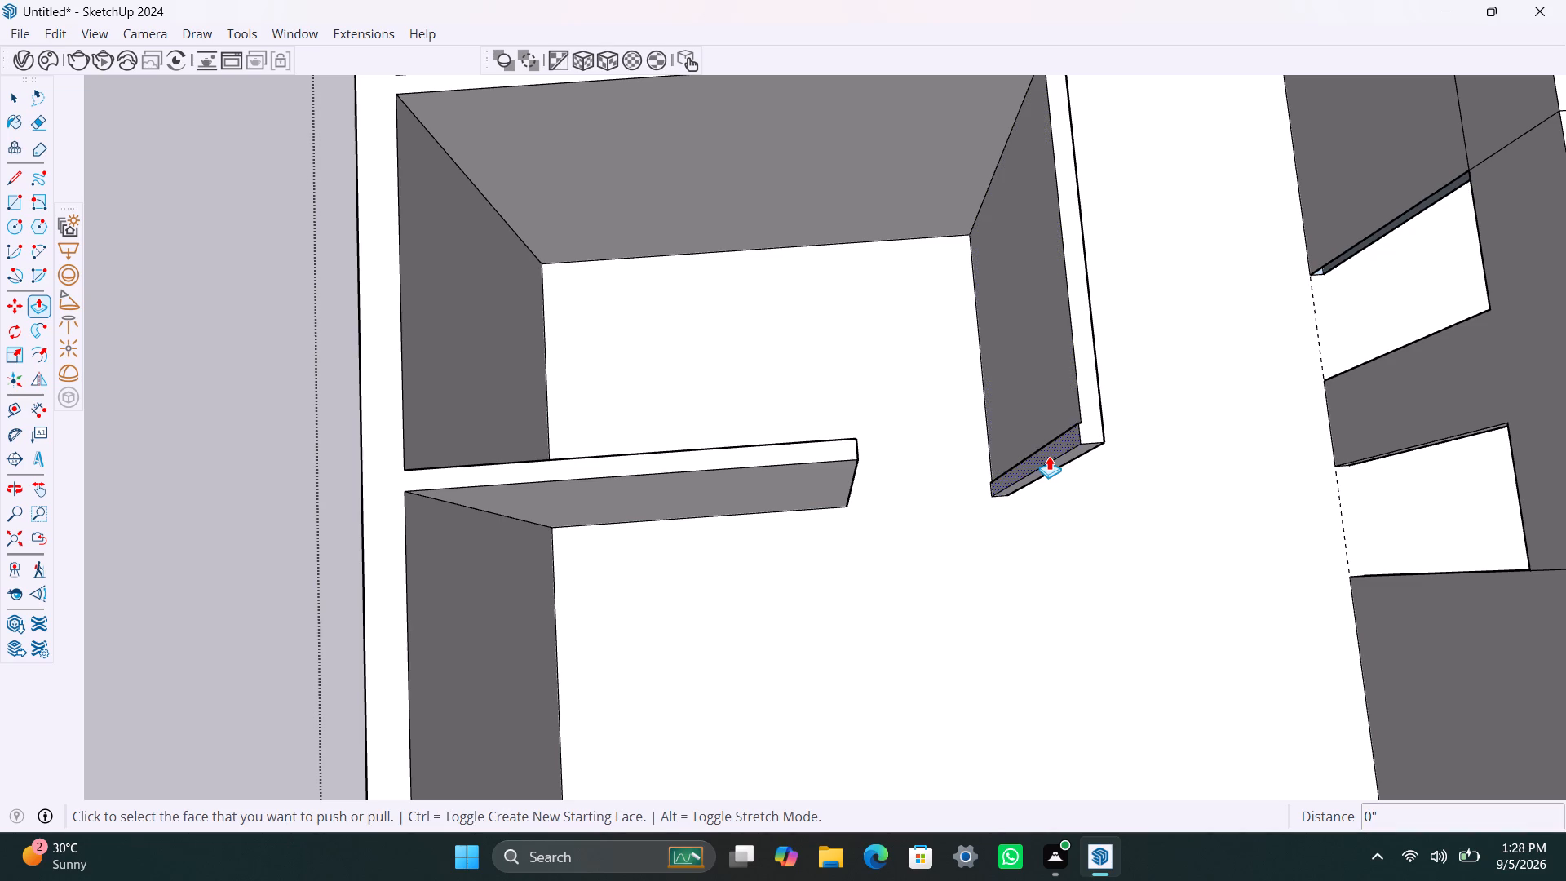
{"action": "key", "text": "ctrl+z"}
Push/Pull the 4.5" strip at the side wall's end 1' toward the free end of the 8' cross wall.
{"action": "left_click", "coordinate": [1064, 445]}
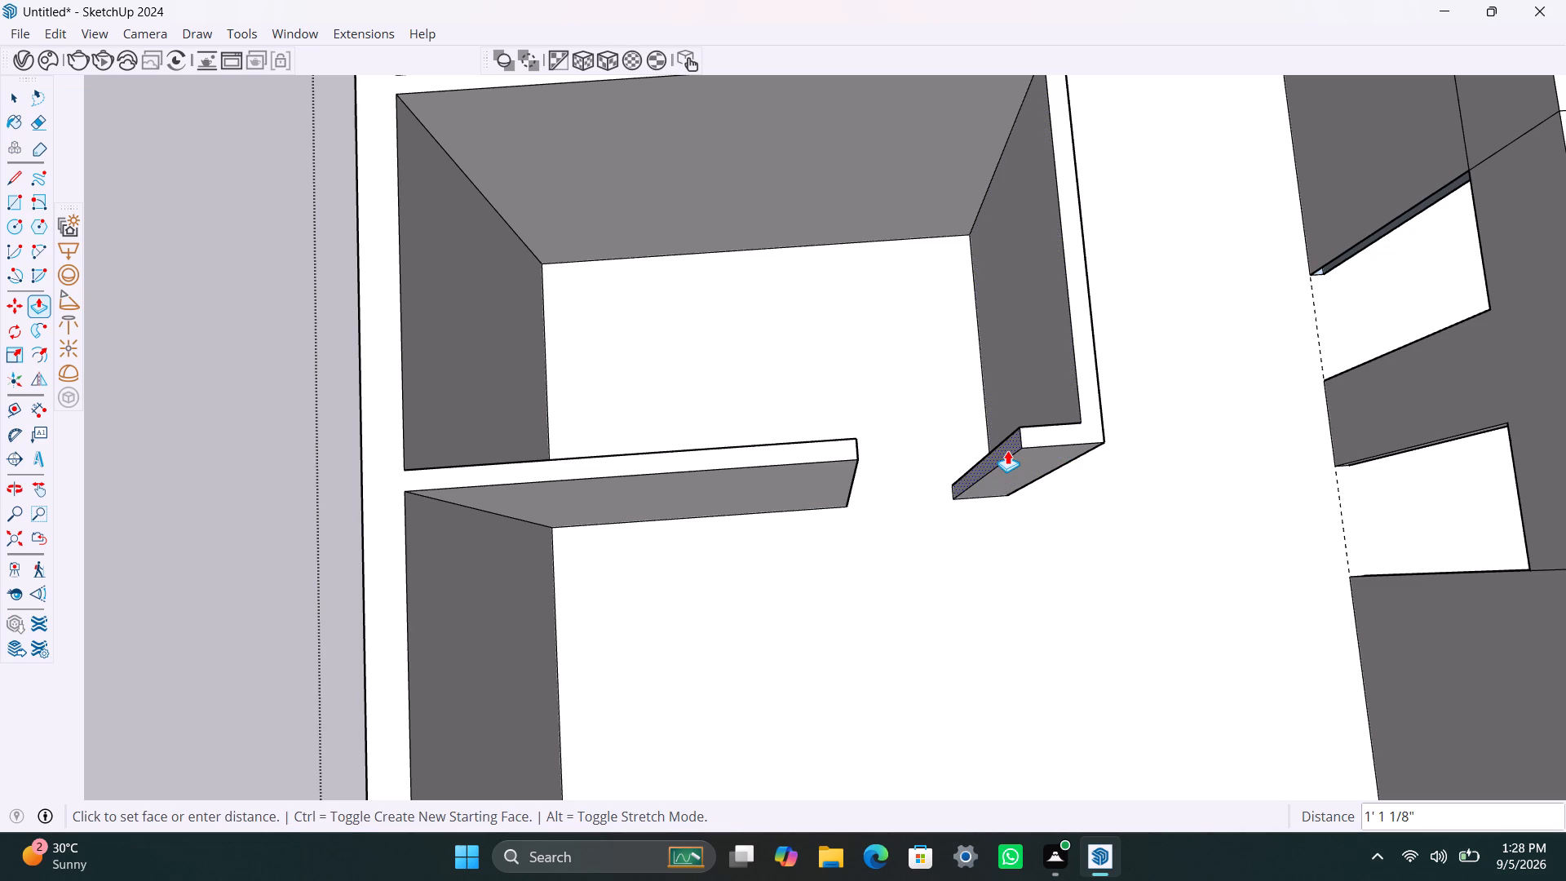
{"action": "type", "text": "1'"}
{"action": "key", "text": "Return"}
{"action": "key", "text": "space"}
Copy the short top edge of the 1' wall stub's end face 3' downward to mark the door head.
{"action": "scroll", "coordinate": [1022, 449], "scroll_direction": "up", "scroll_amount": 1}
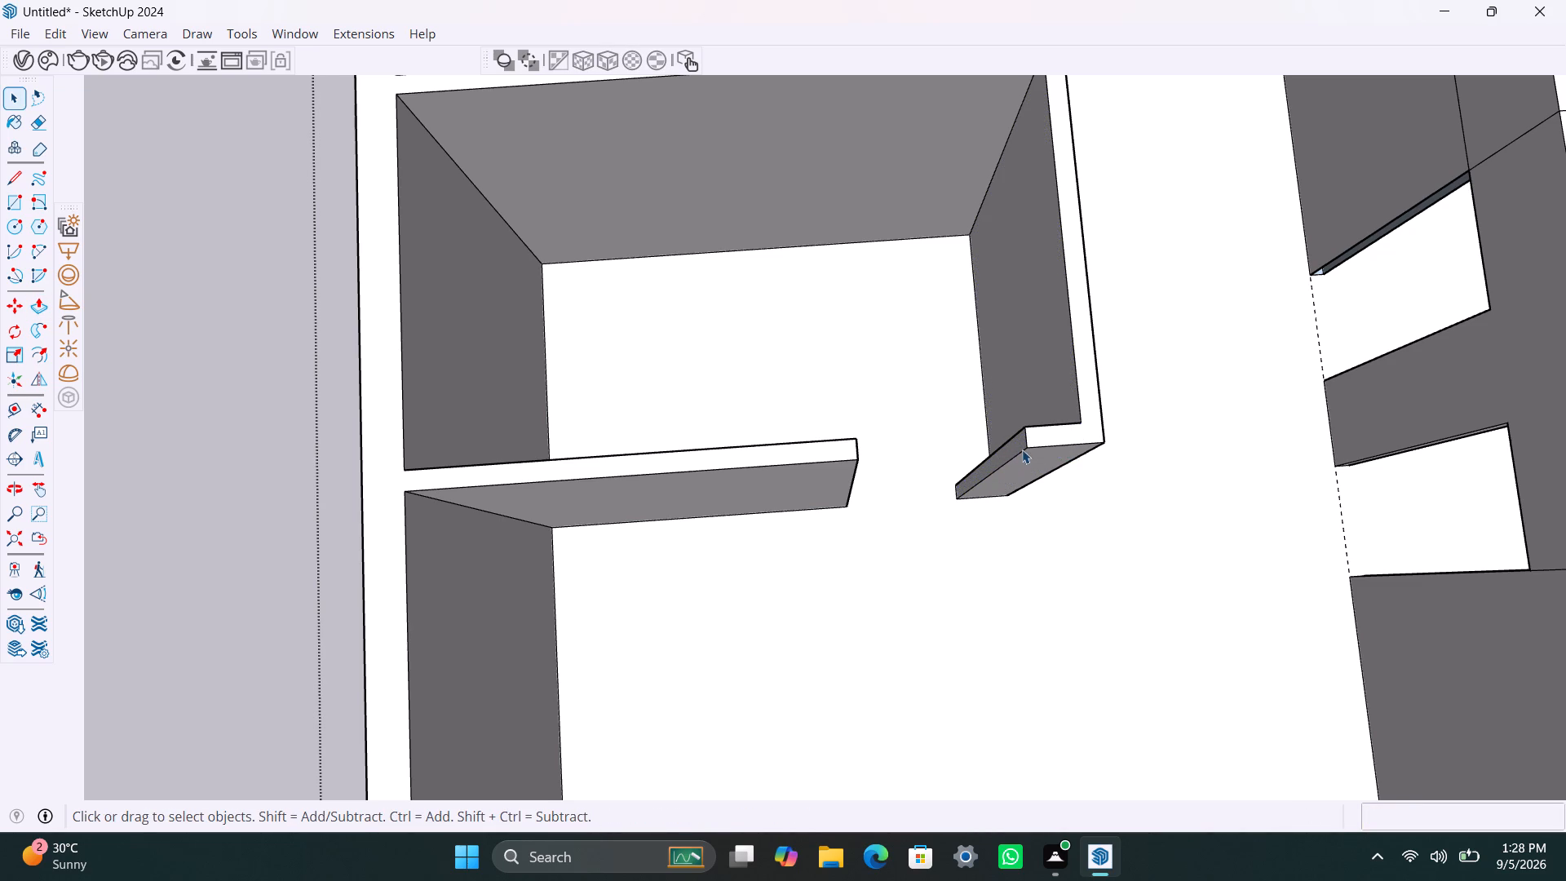
{"action": "scroll", "coordinate": [1022, 449], "scroll_direction": "up", "scroll_amount": 1}
{"action": "left_click", "coordinate": [1025, 432]}
{"action": "key", "text": "m"}
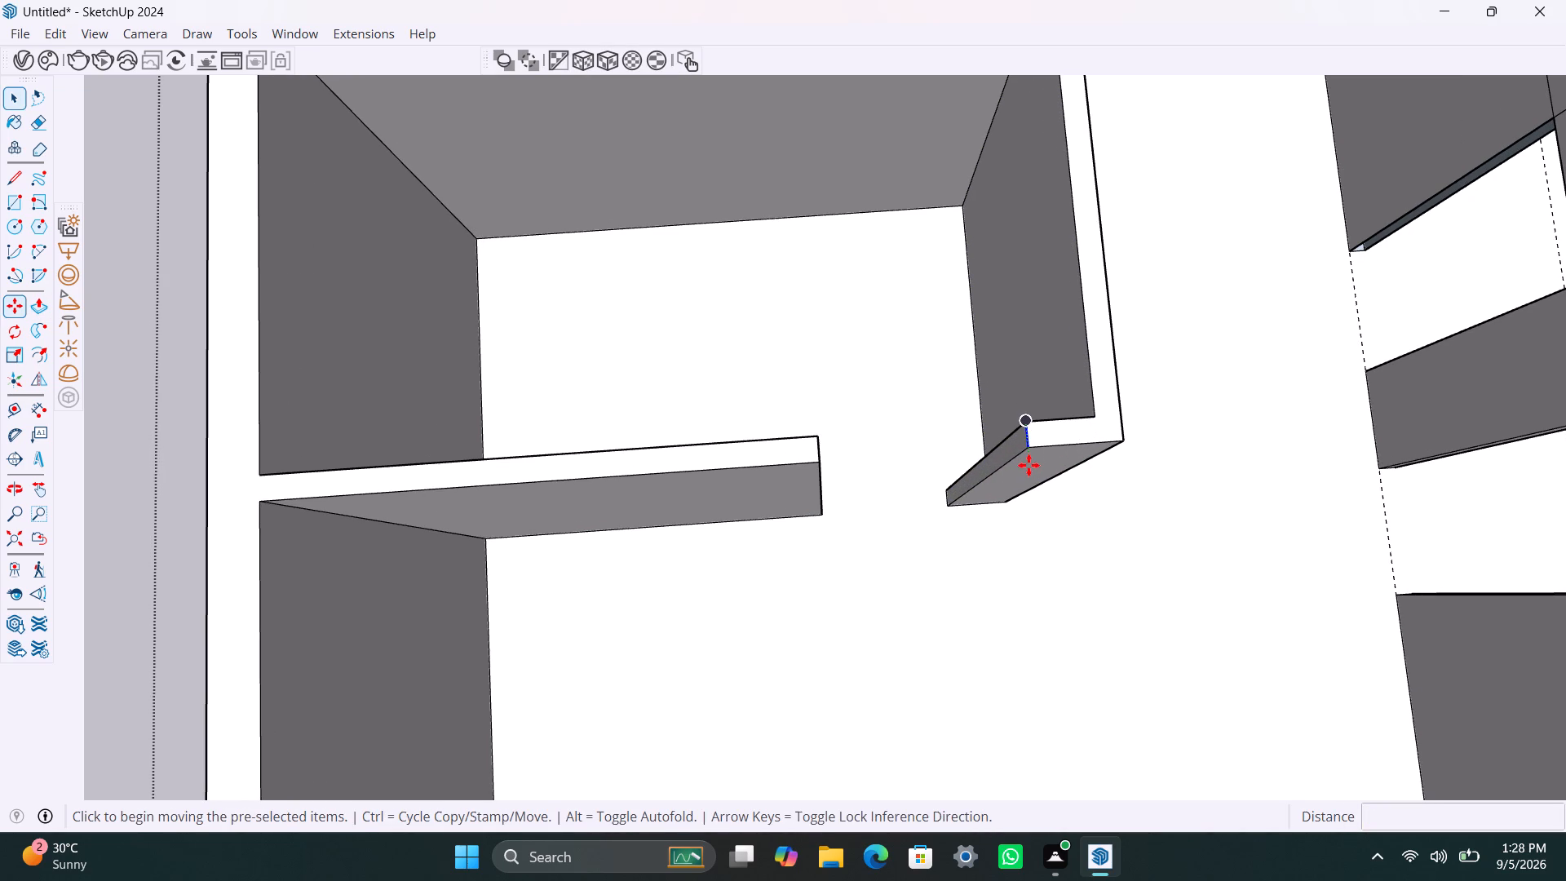
{"action": "left_click", "coordinate": [1033, 450]}
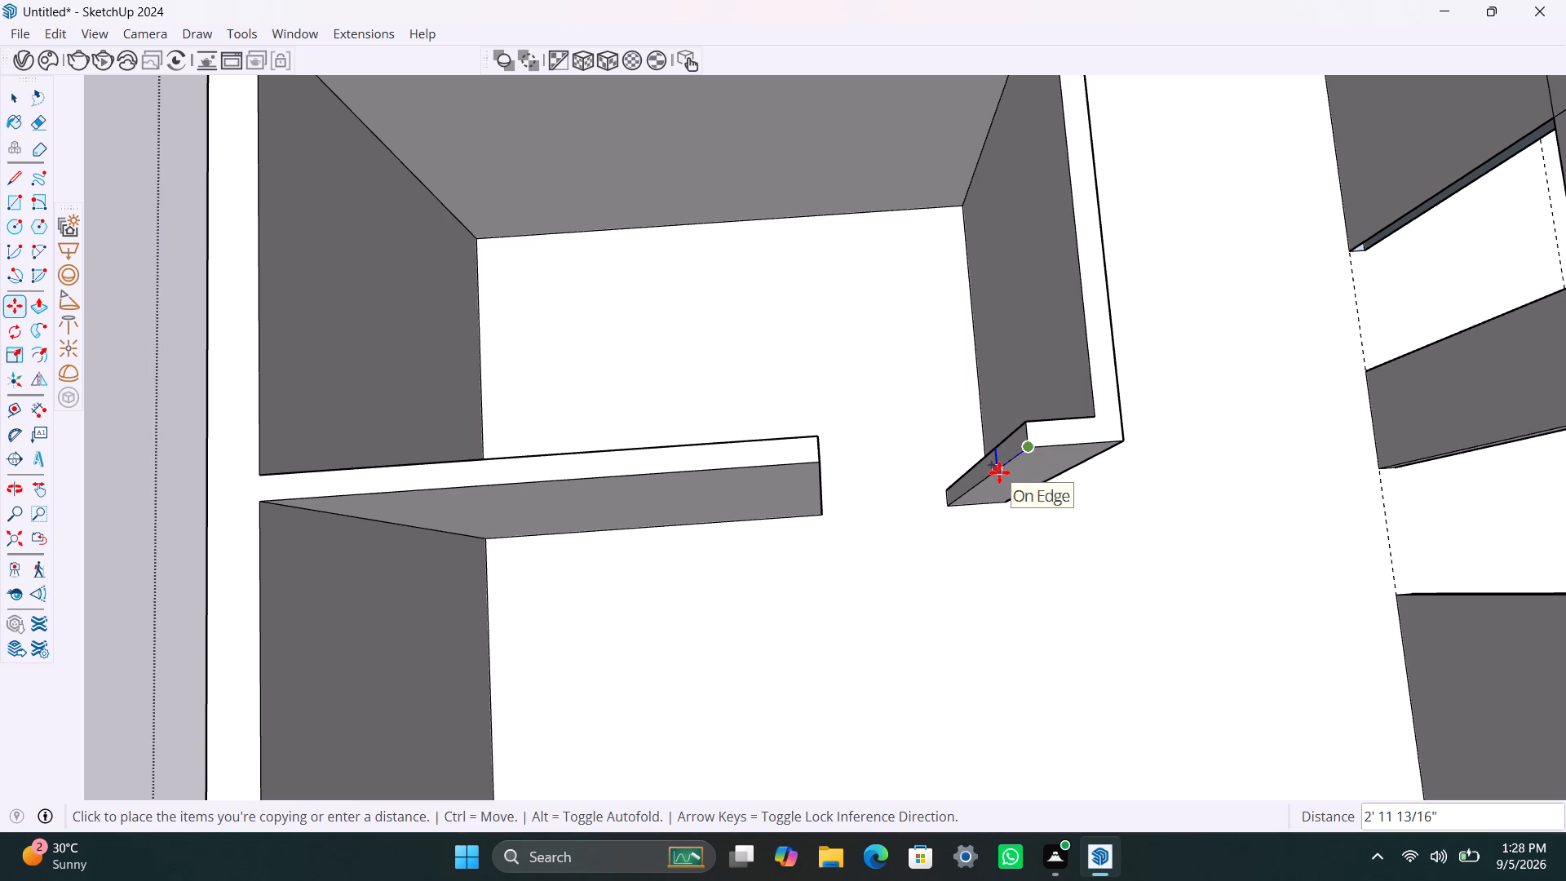
{"action": "type", "text": "3'"}
{"action": "key", "text": "Return"}
{"action": "key", "text": "space"}
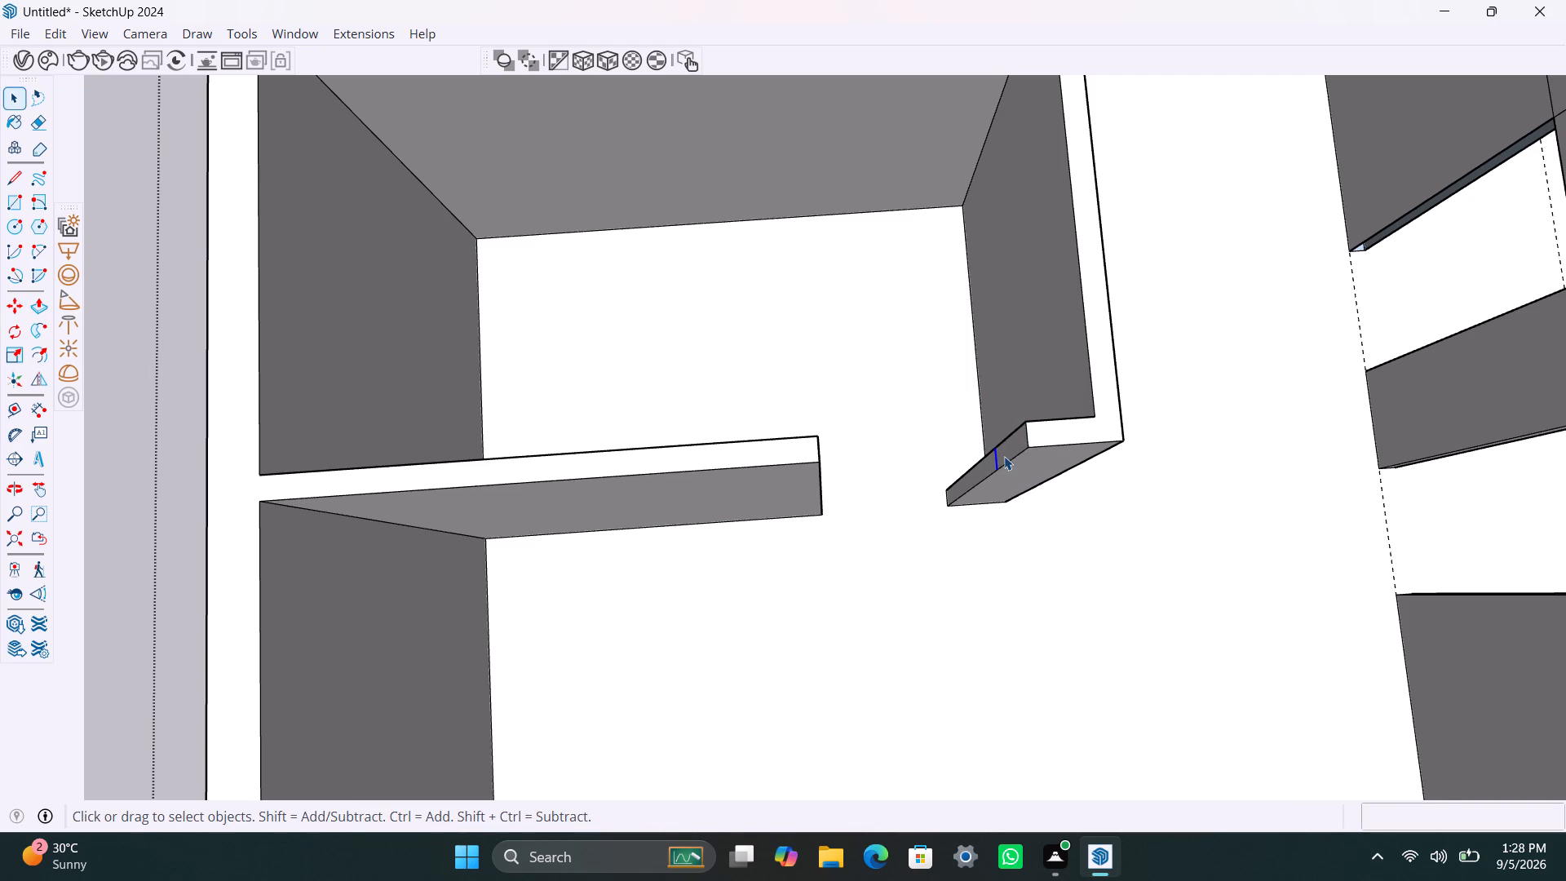
Push/Pull the face above the door head mark 3' across the opening to meet the cross wall, forming a lintel.
{"action": "scroll", "coordinate": [1004, 456], "scroll_direction": "up", "scroll_amount": 1}
{"action": "left_click", "coordinate": [1012, 452]}
{"action": "key", "text": "p"}
{"action": "left_click", "coordinate": [1014, 452]}
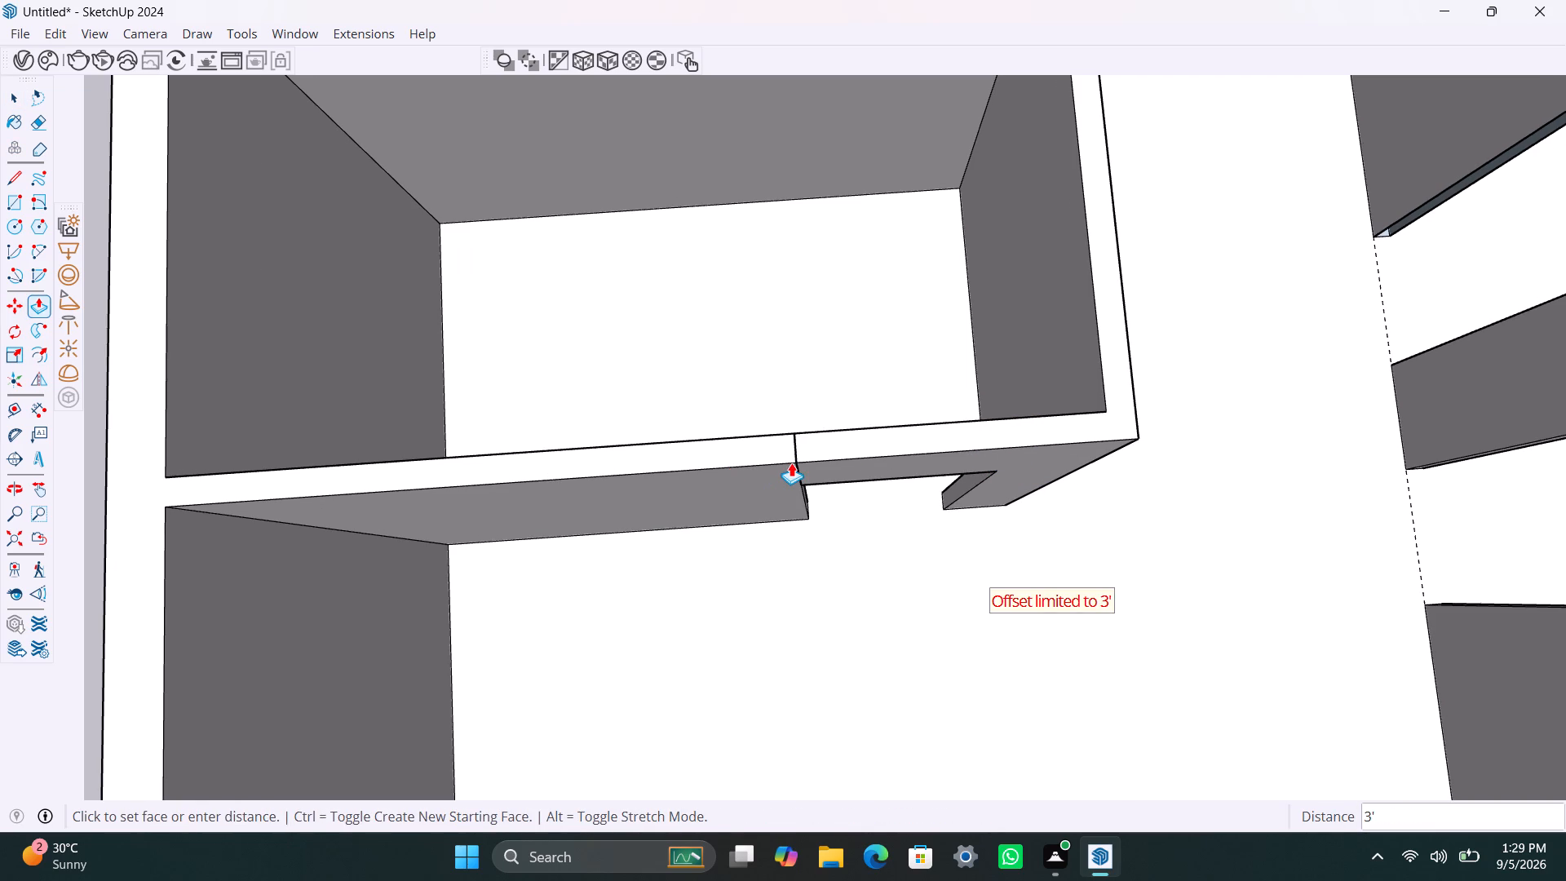
{"action": "left_click", "coordinate": [791, 463]}
Copy the vertical inner corner edge at the open area's far end 12'1" along the long outer wall toward the new room.
{"action": "scroll", "coordinate": [767, 520], "scroll_direction": "down", "scroll_amount": 8}
{"action": "middle_click_drag", "start_coordinate": [724, 495], "coordinate": [490, 416]}
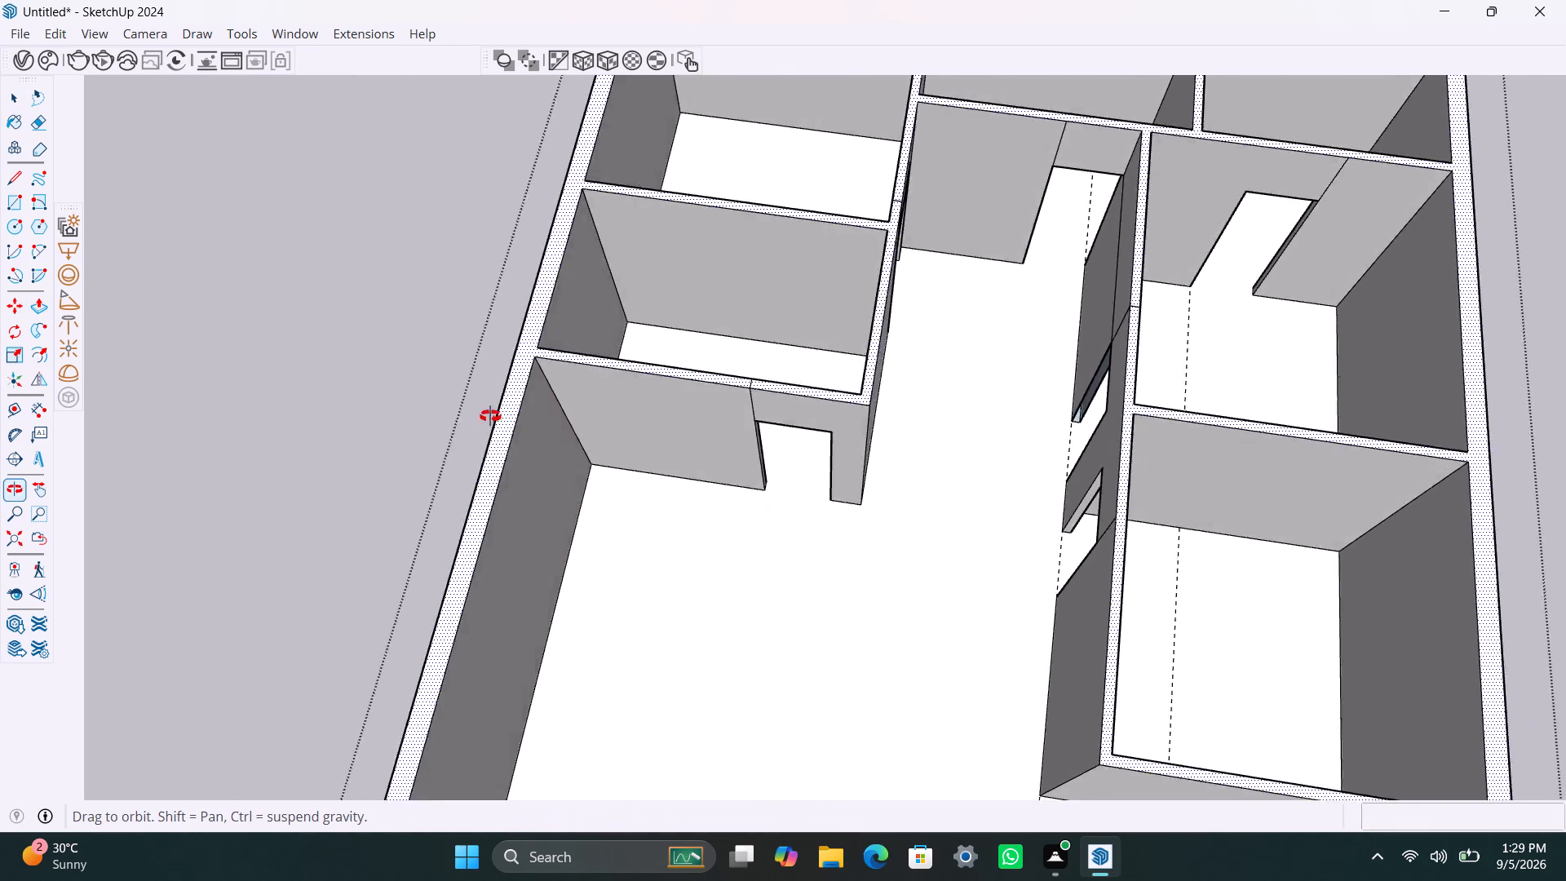
{"action": "middle_click_drag", "start_coordinate": [490, 416], "coordinate": [484, 419]}
{"action": "scroll", "coordinate": [652, 506], "scroll_direction": "down", "scroll_amount": 4}
{"action": "middle_click_drag", "start_coordinate": [660, 578], "coordinate": [657, 480]}
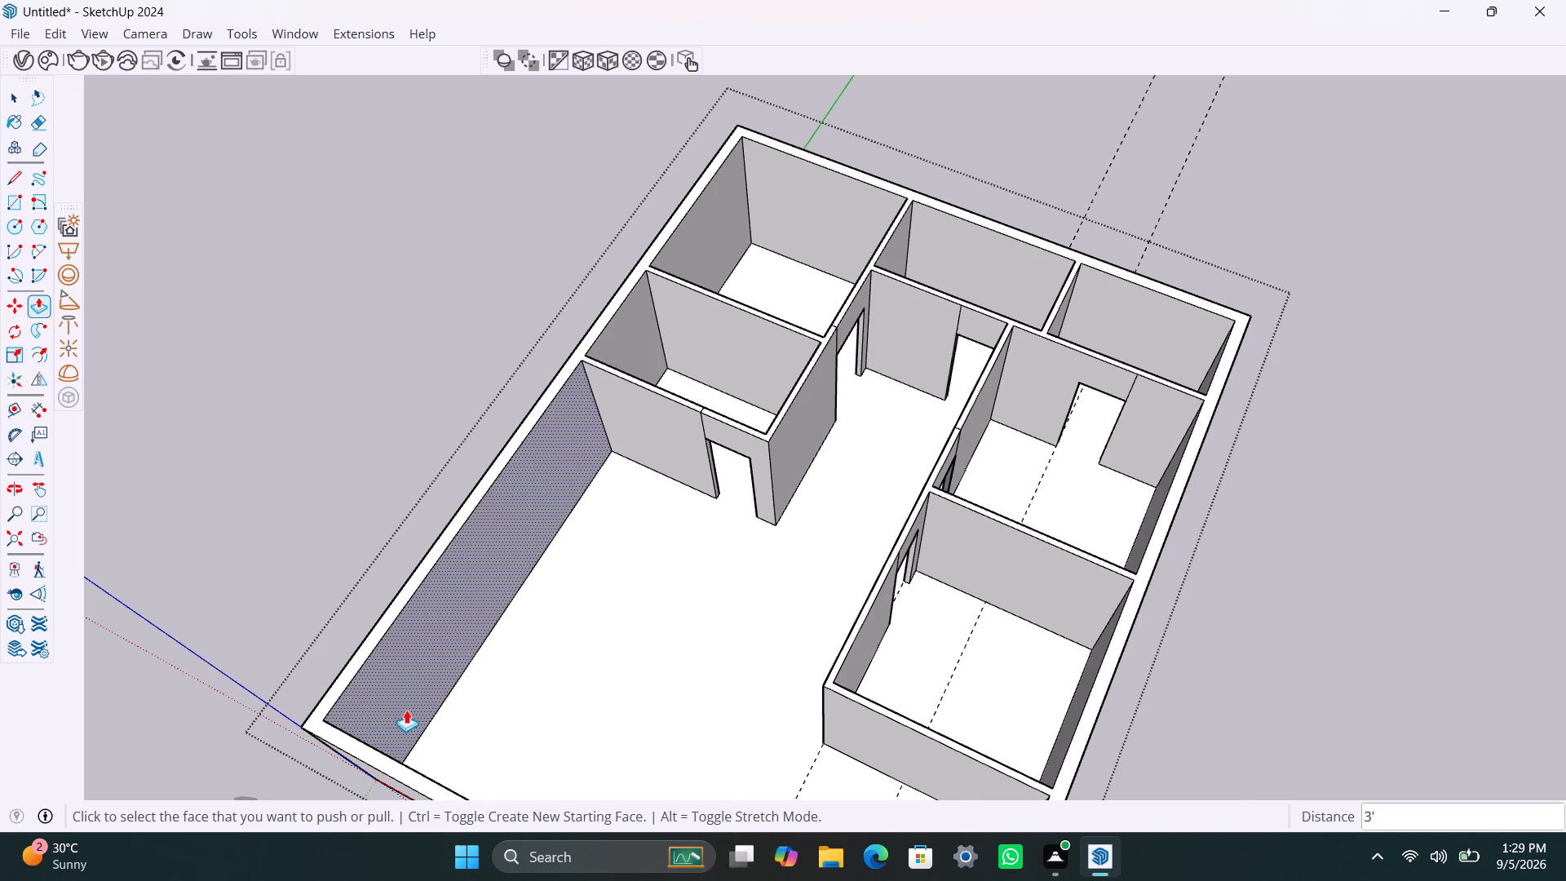
{"action": "scroll", "coordinate": [405, 715], "scroll_direction": "up", "scroll_amount": 2}
{"action": "middle_click_drag", "start_coordinate": [497, 693], "coordinate": [184, 701]}
{"action": "scroll", "coordinate": [343, 552], "scroll_direction": "up", "scroll_amount": 3}
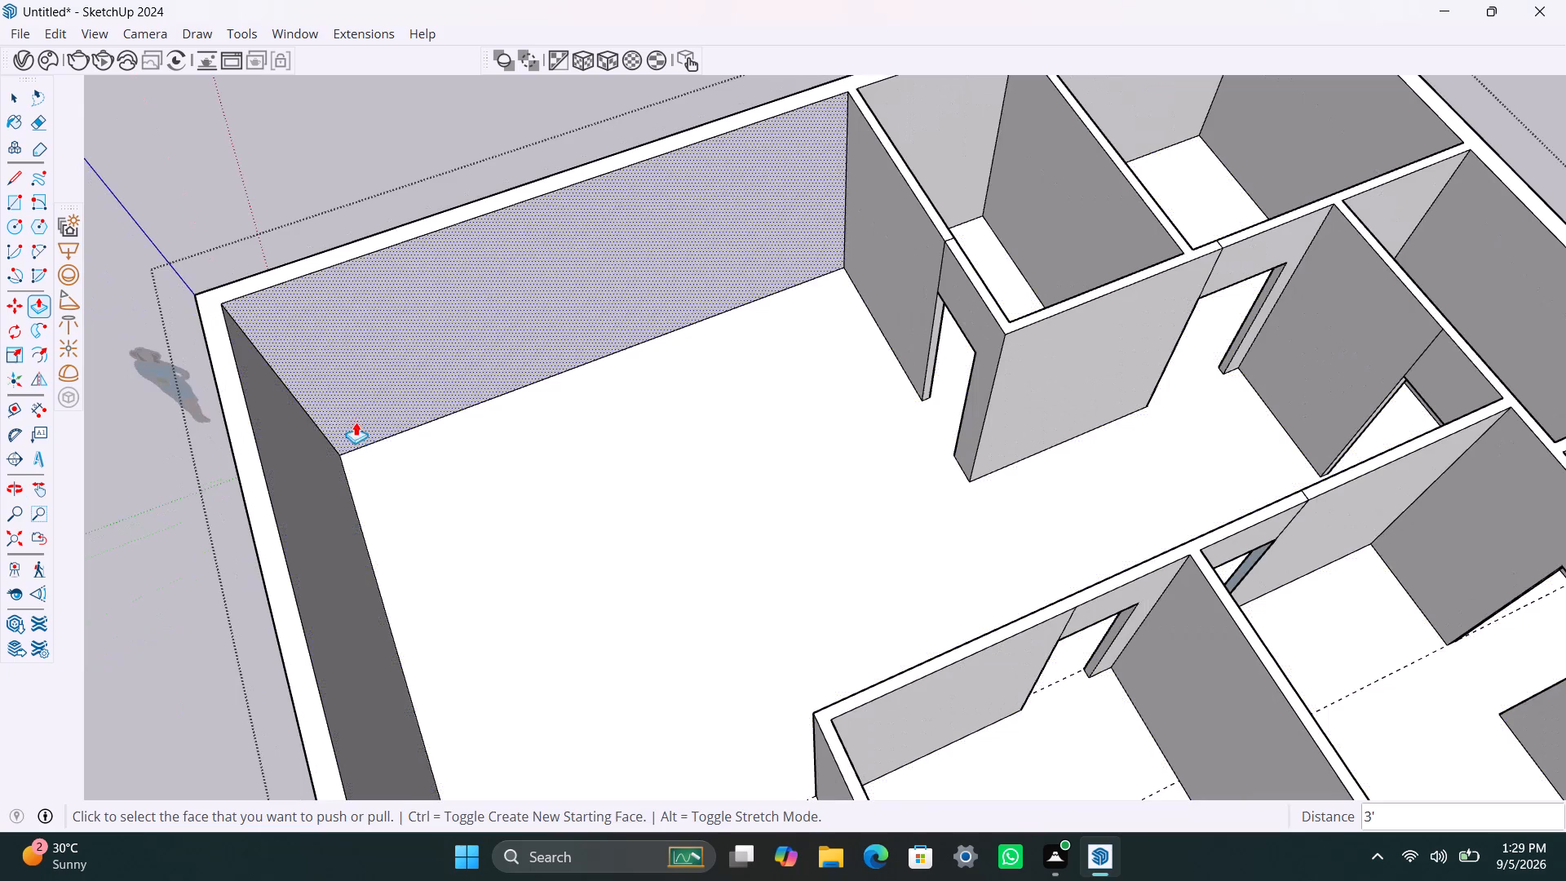
{"action": "key", "text": "space"}
{"action": "left_click", "coordinate": [311, 420]}
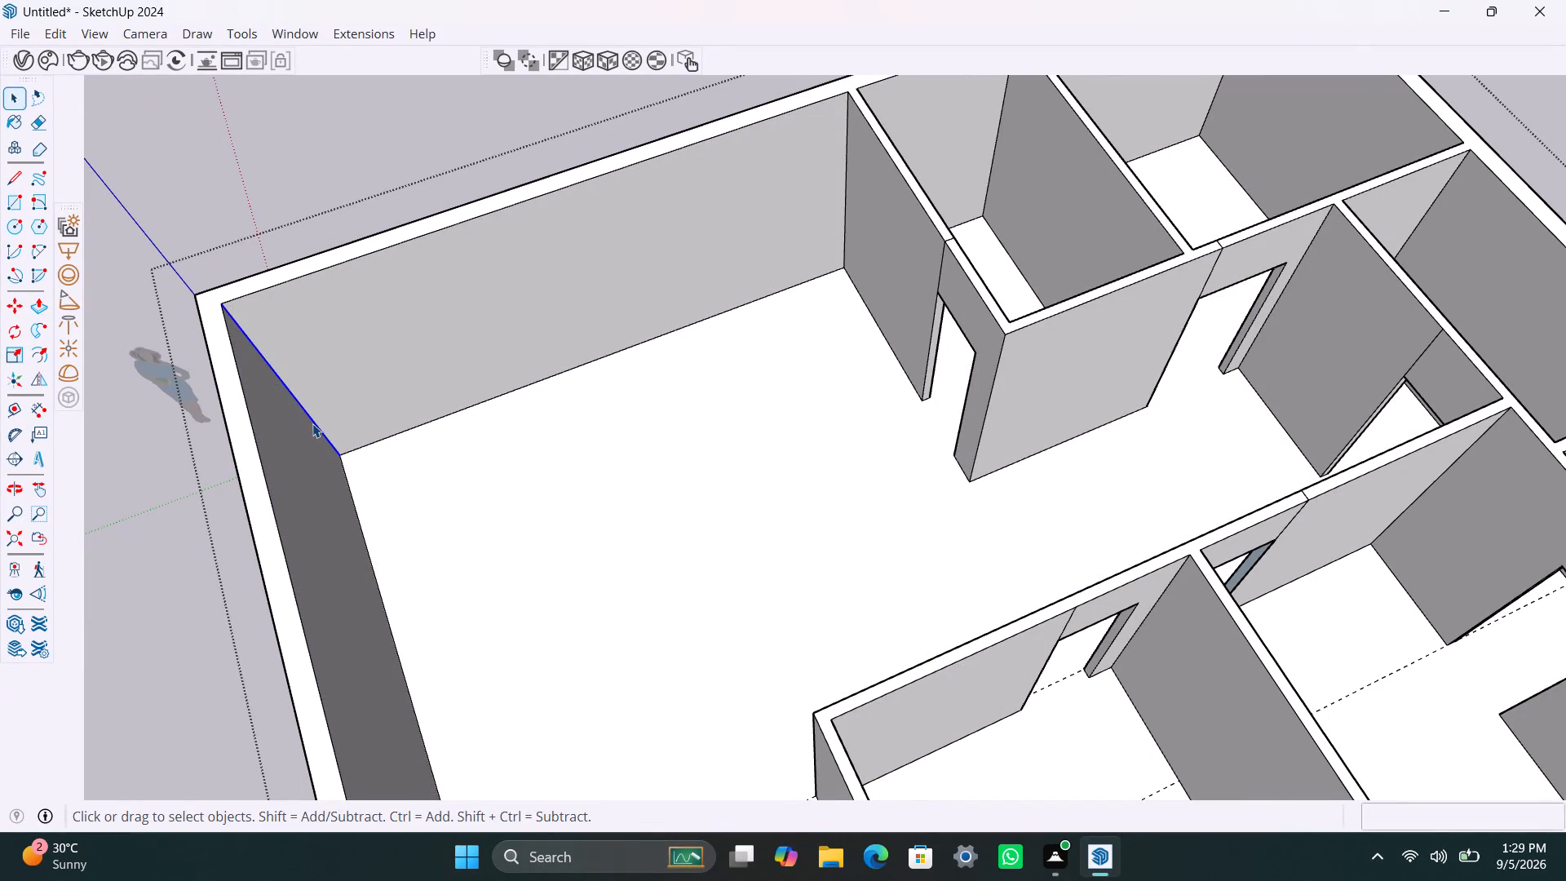
{"action": "key", "text": "m"}
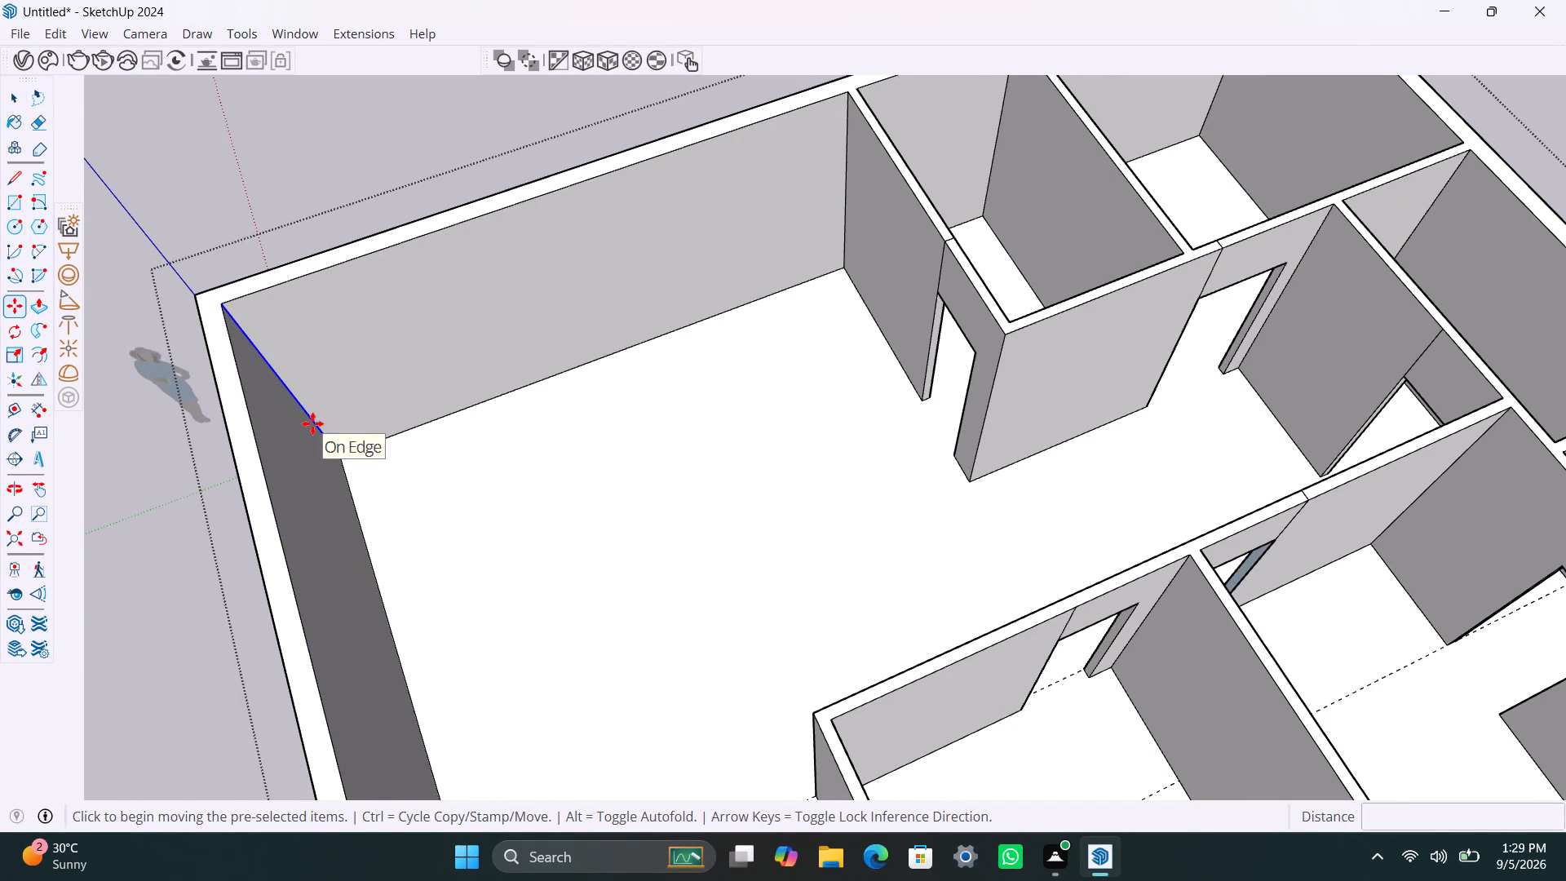
{"action": "left_click", "coordinate": [228, 305]}
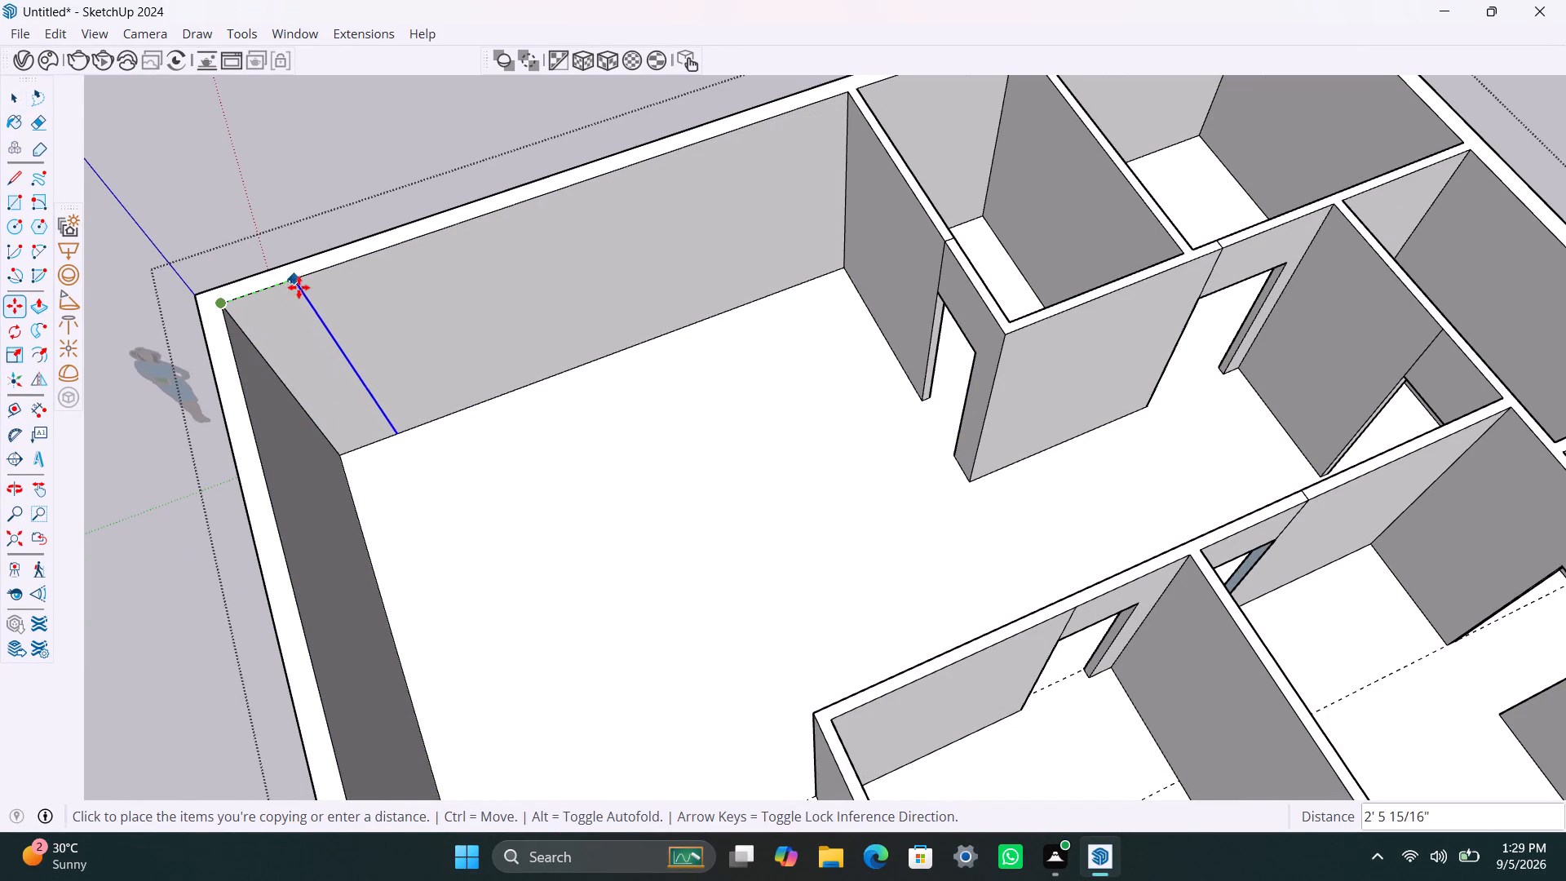
{"action": "key", "text": "1"}
{"action": "type", "text": "2'1\""}
{"action": "key", "text": "Return"}
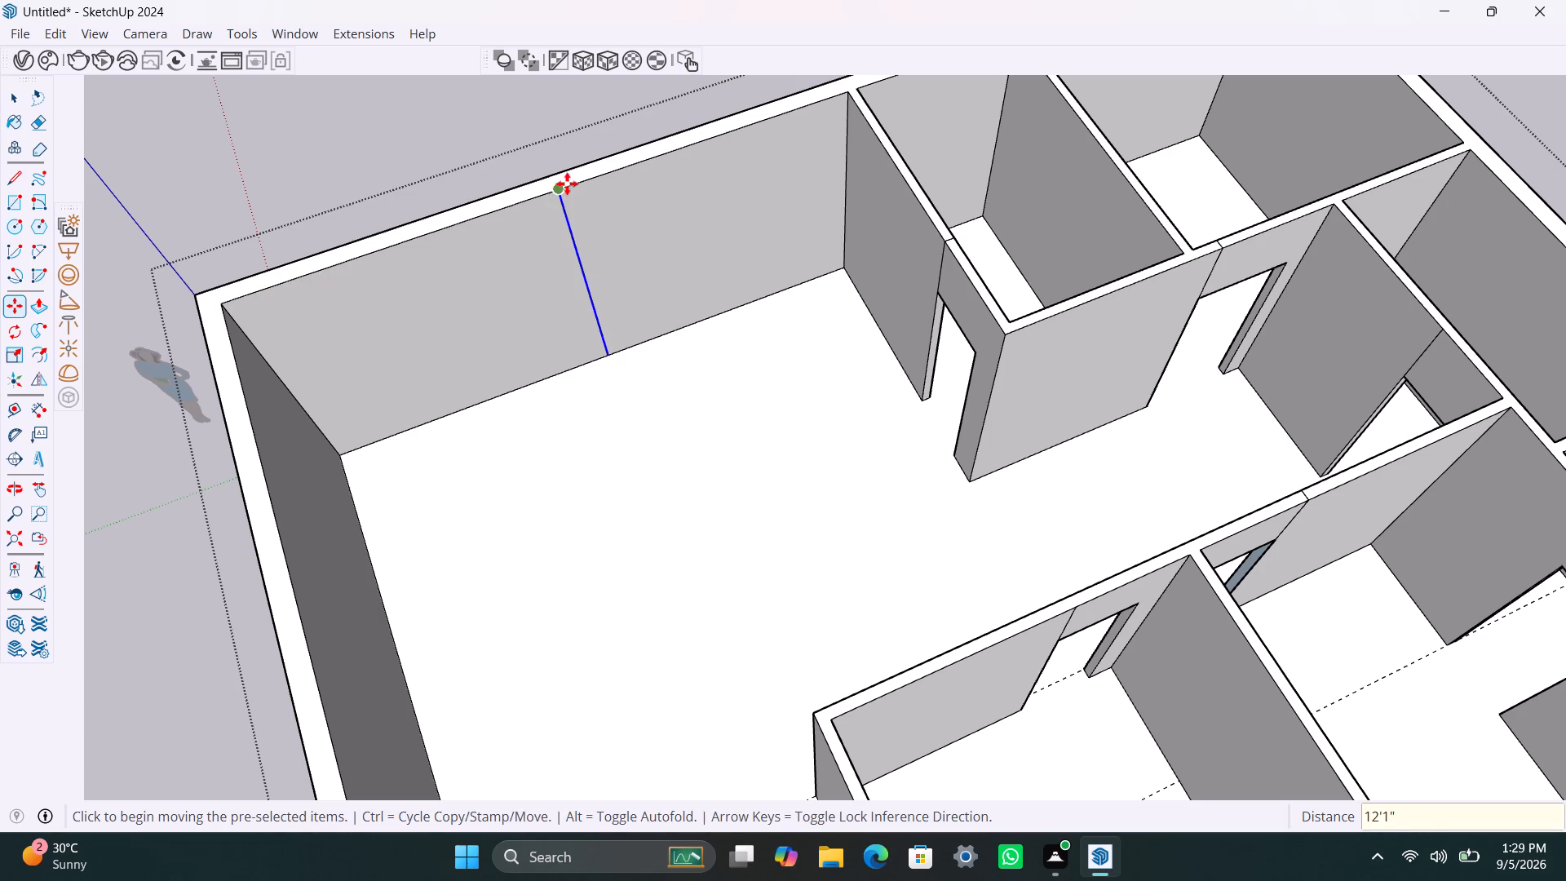
Copy the new vertical edge a further 4.5" along the outer wall to mark the next partition thickness.
{"action": "left_click", "coordinate": [561, 185]}
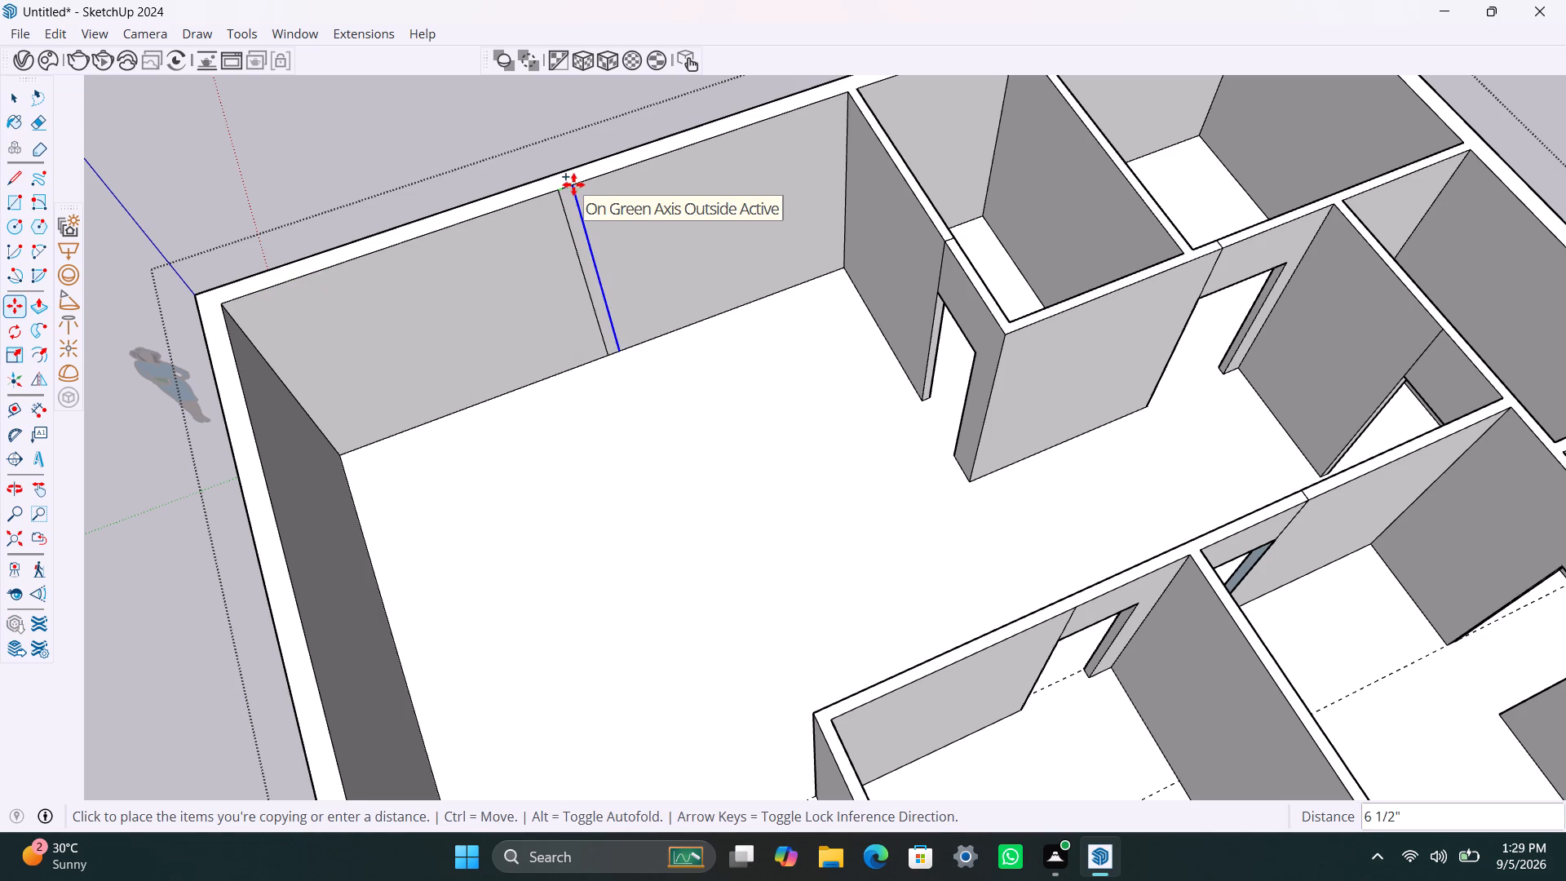
{"action": "type", "text": "4.5\""}
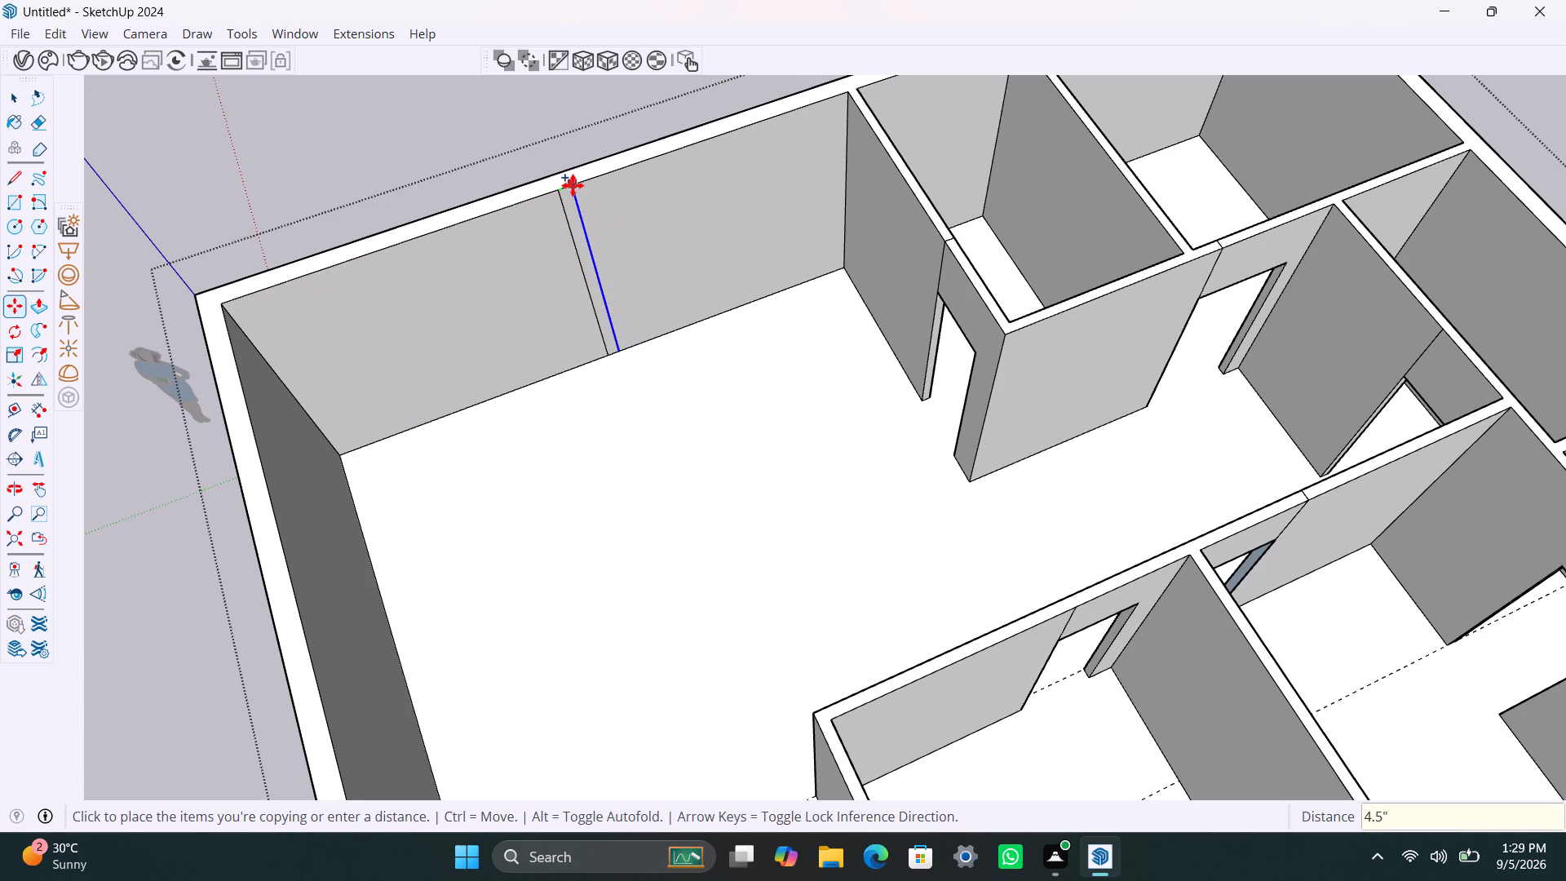
{"action": "key", "text": "Return"}
{"action": "key", "text": "space"}
Push/Pull the new 4.5" strip on the outer wall 9" into the open area.
{"action": "scroll", "coordinate": [581, 232], "scroll_direction": "up", "scroll_amount": 2}
{"action": "left_click", "coordinate": [573, 224]}
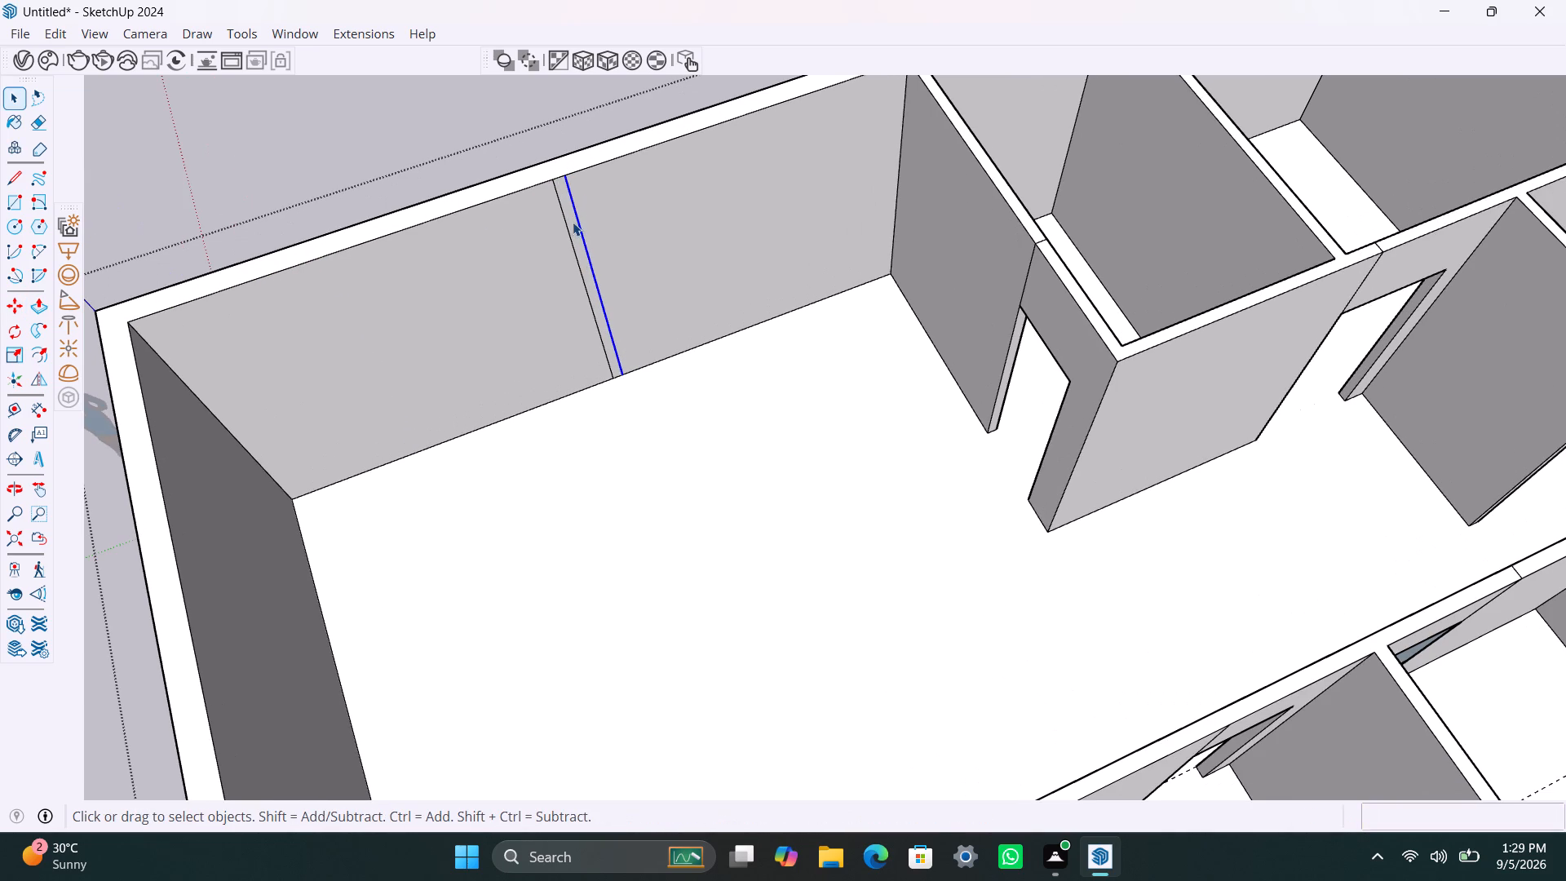
{"action": "key", "text": "p"}
{"action": "left_click", "coordinate": [573, 222]}
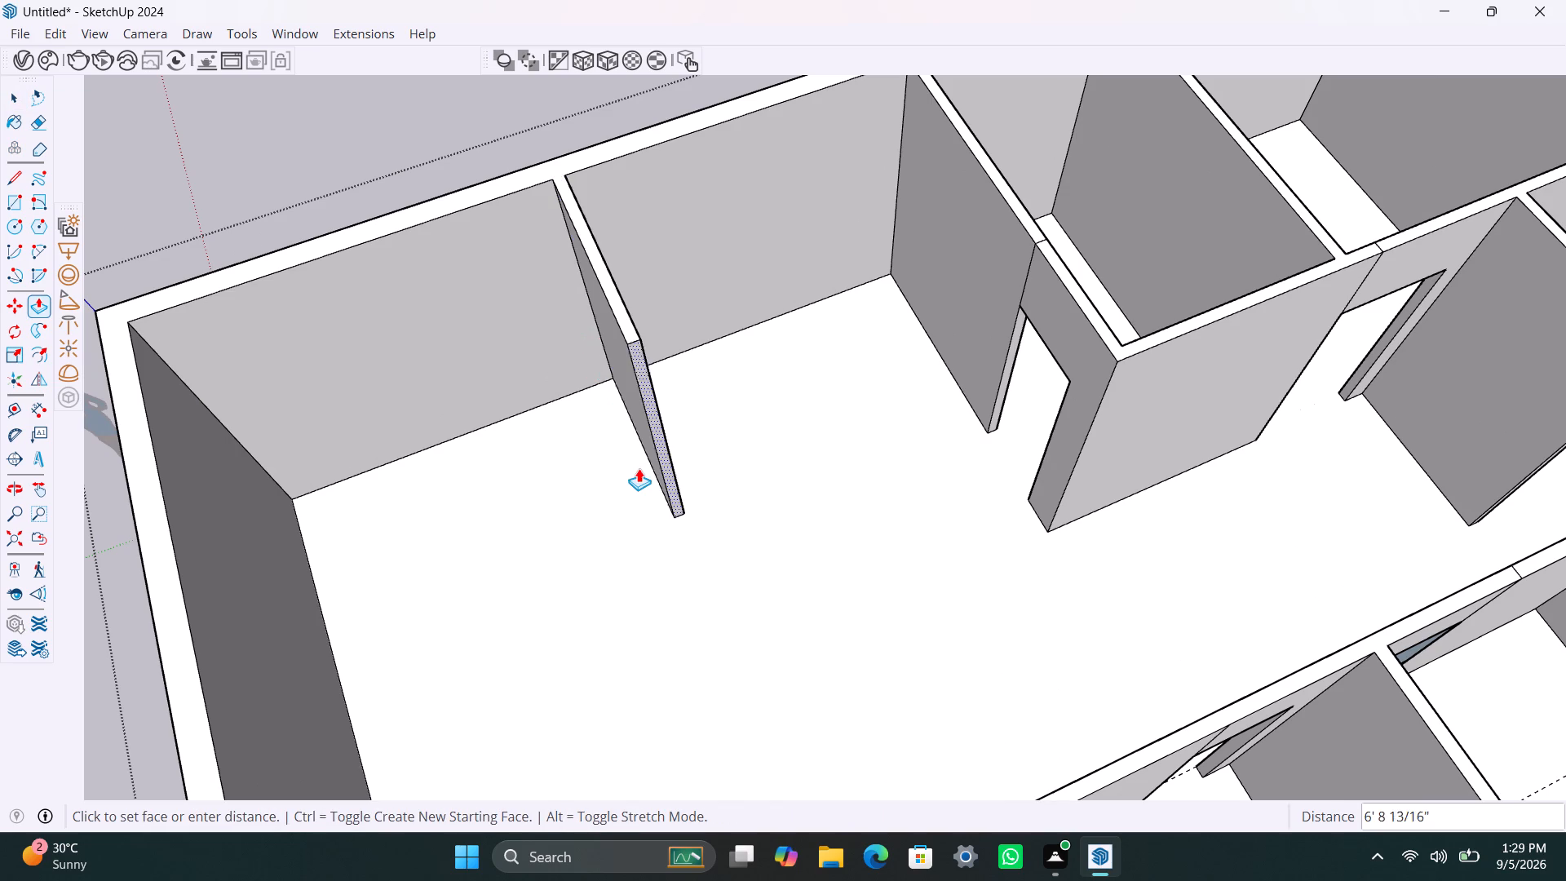
{"action": "type", "text": "9\""}
{"action": "key", "text": "Return"}
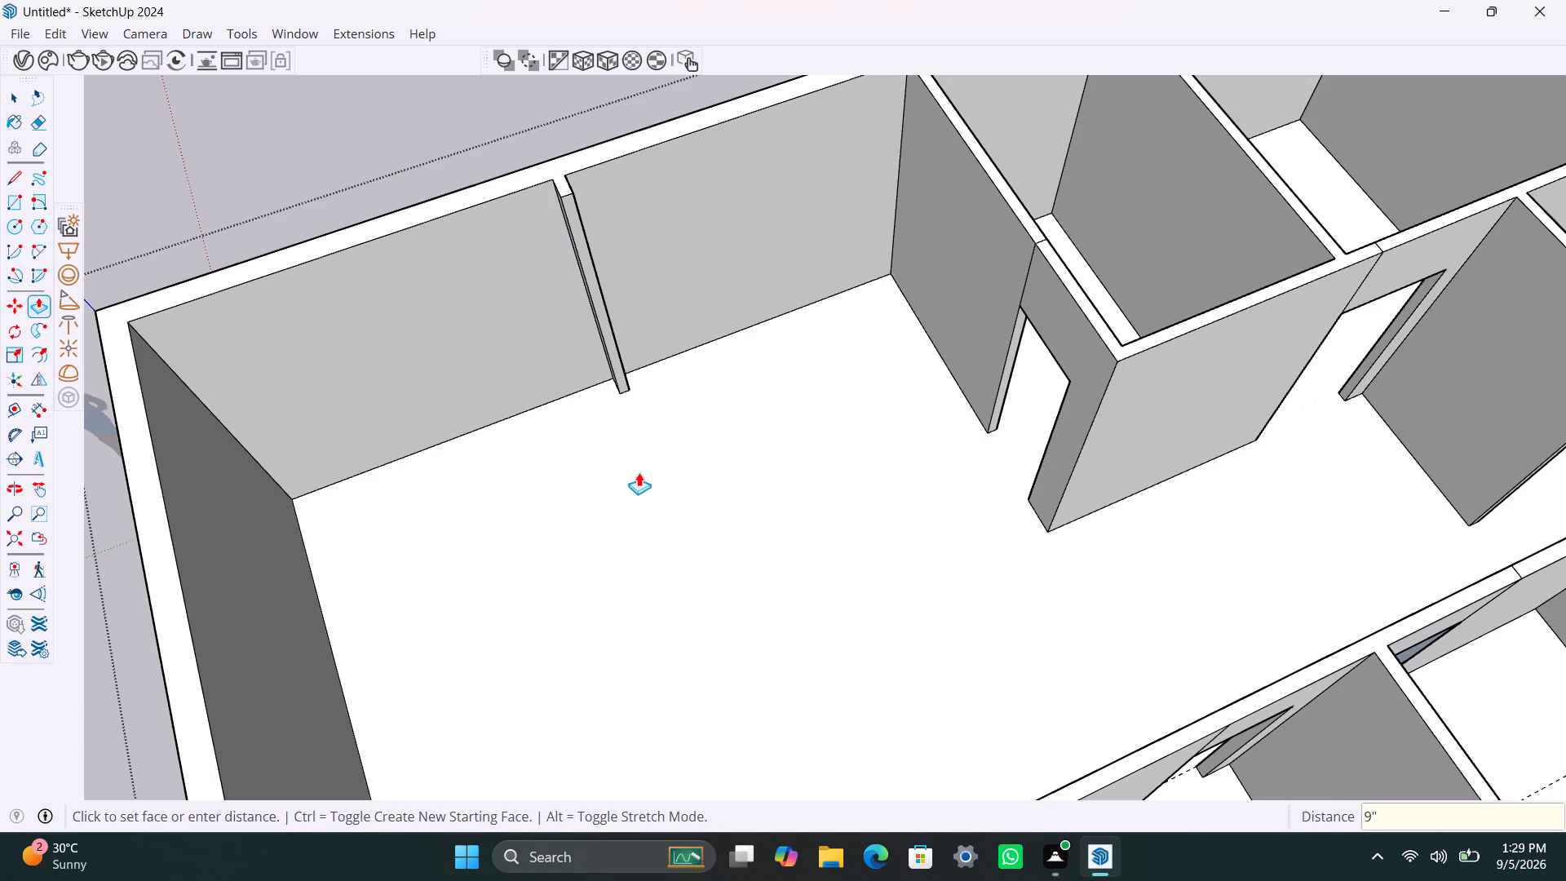
Undo the 9" extrusion and Push/Pull the 4.5" strip on the long outer wall 9' into the open area.
{"action": "key", "text": "ctrl+z"}
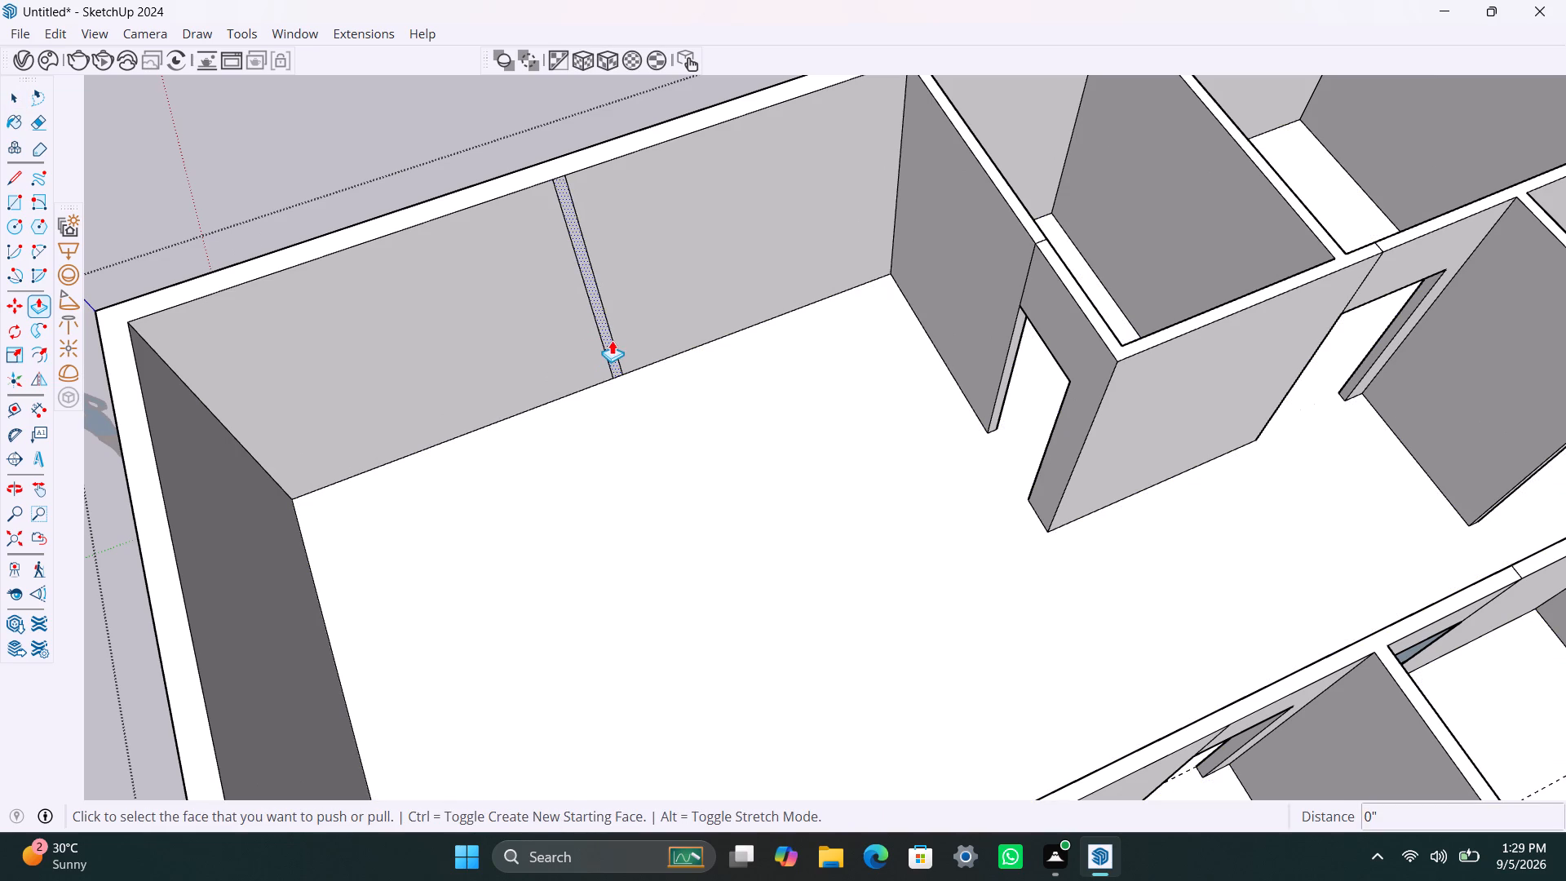
{"action": "left_click", "coordinate": [612, 339]}
{"action": "type", "text": "9'"}
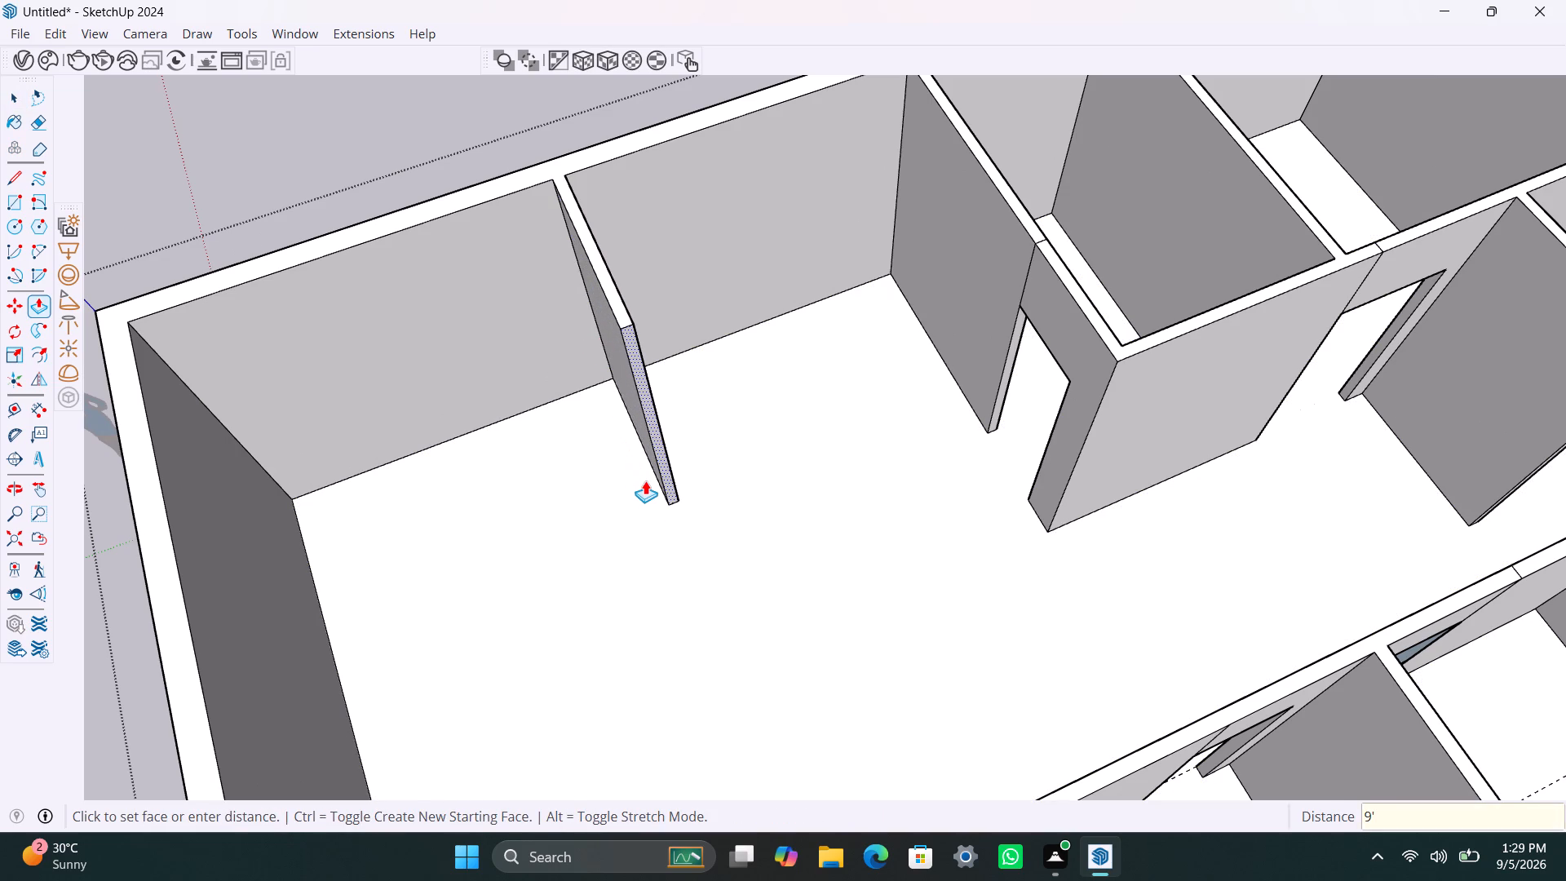
{"action": "key", "text": "Return"}
Copy the vertical inner corner edge beside the new partition's room 9' along the adjoining end wall.
{"action": "scroll", "coordinate": [644, 509], "scroll_direction": "down", "scroll_amount": 8}
{"action": "middle_click_drag", "start_coordinate": [645, 516], "coordinate": [227, 567]}
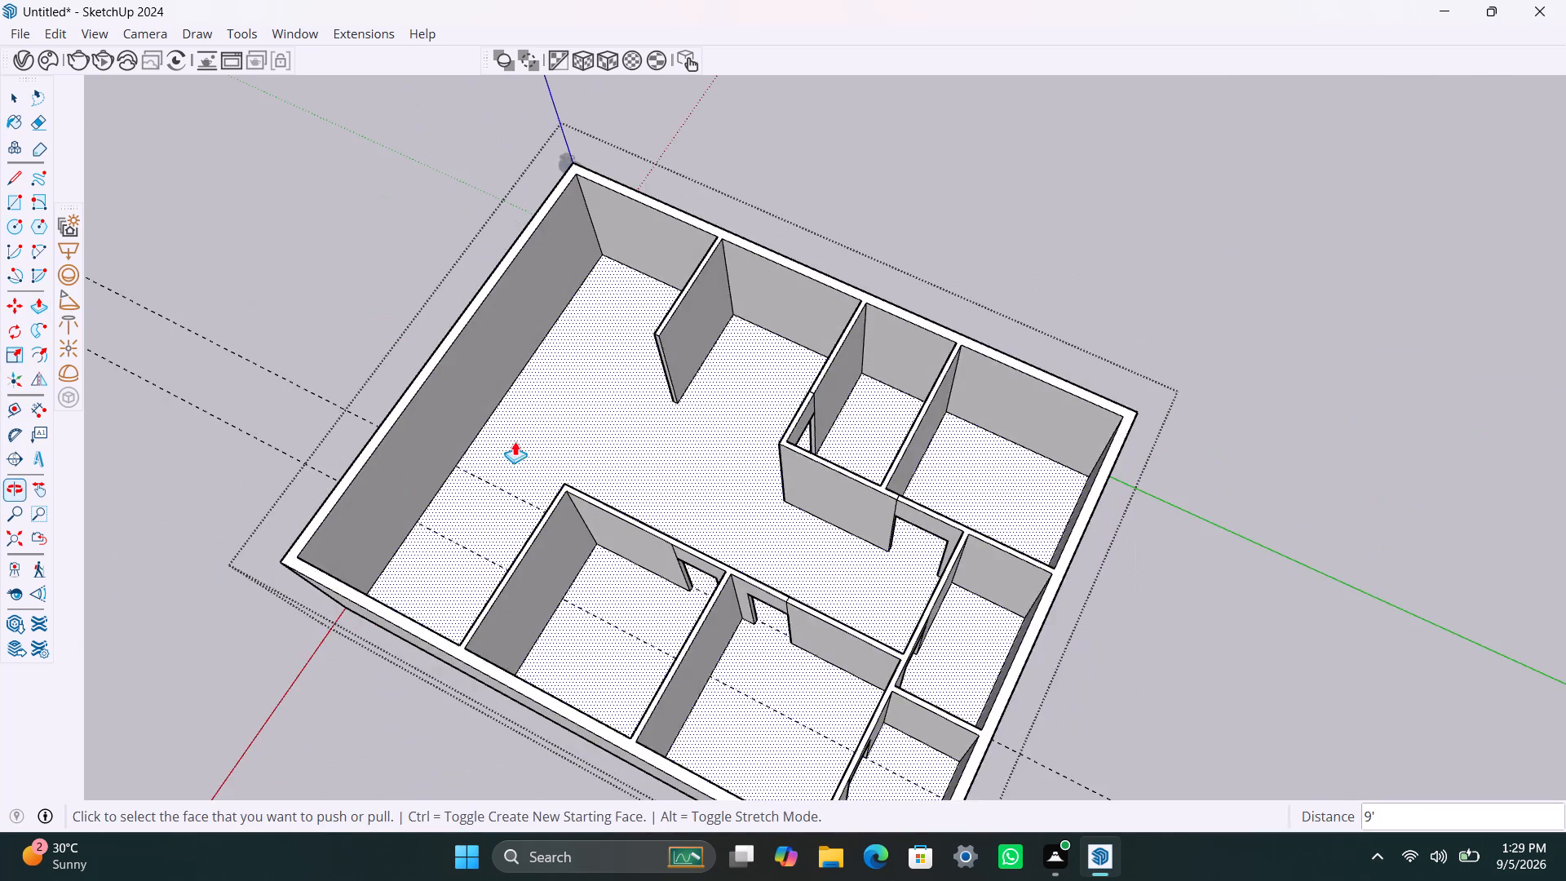
{"action": "scroll", "coordinate": [596, 391], "scroll_direction": "up", "scroll_amount": 3}
{"action": "middle_click_drag", "start_coordinate": [652, 375], "coordinate": [438, 439]}
{"action": "scroll", "coordinate": [613, 308], "scroll_direction": "down", "scroll_amount": 5}
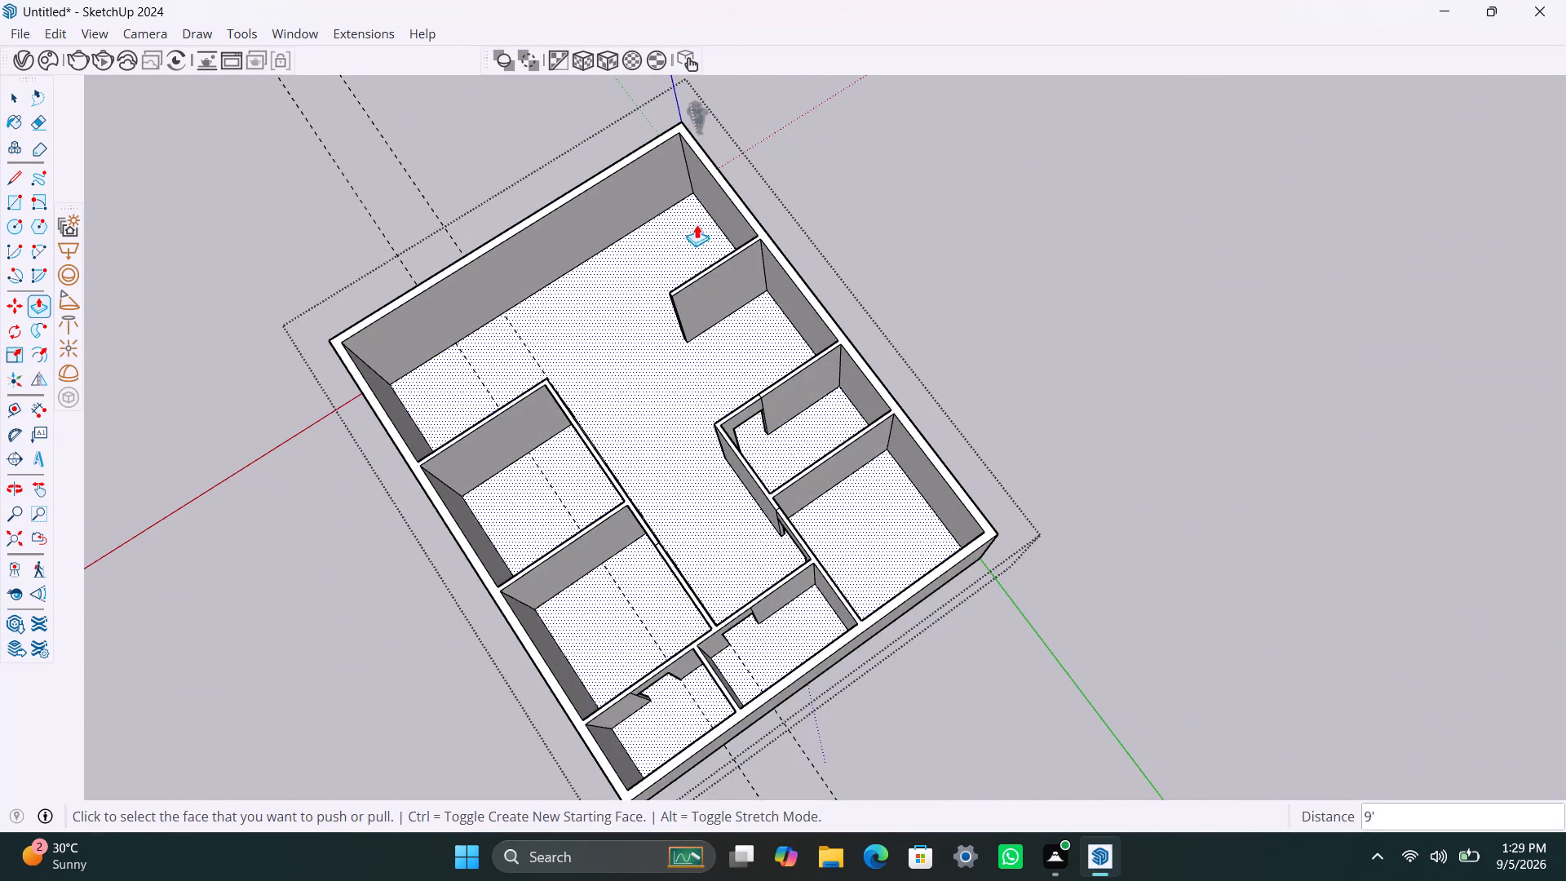
{"action": "scroll", "coordinate": [696, 205], "scroll_direction": "up", "scroll_amount": 2}
{"action": "key", "text": "space"}
{"action": "left_click", "coordinate": [688, 166]}
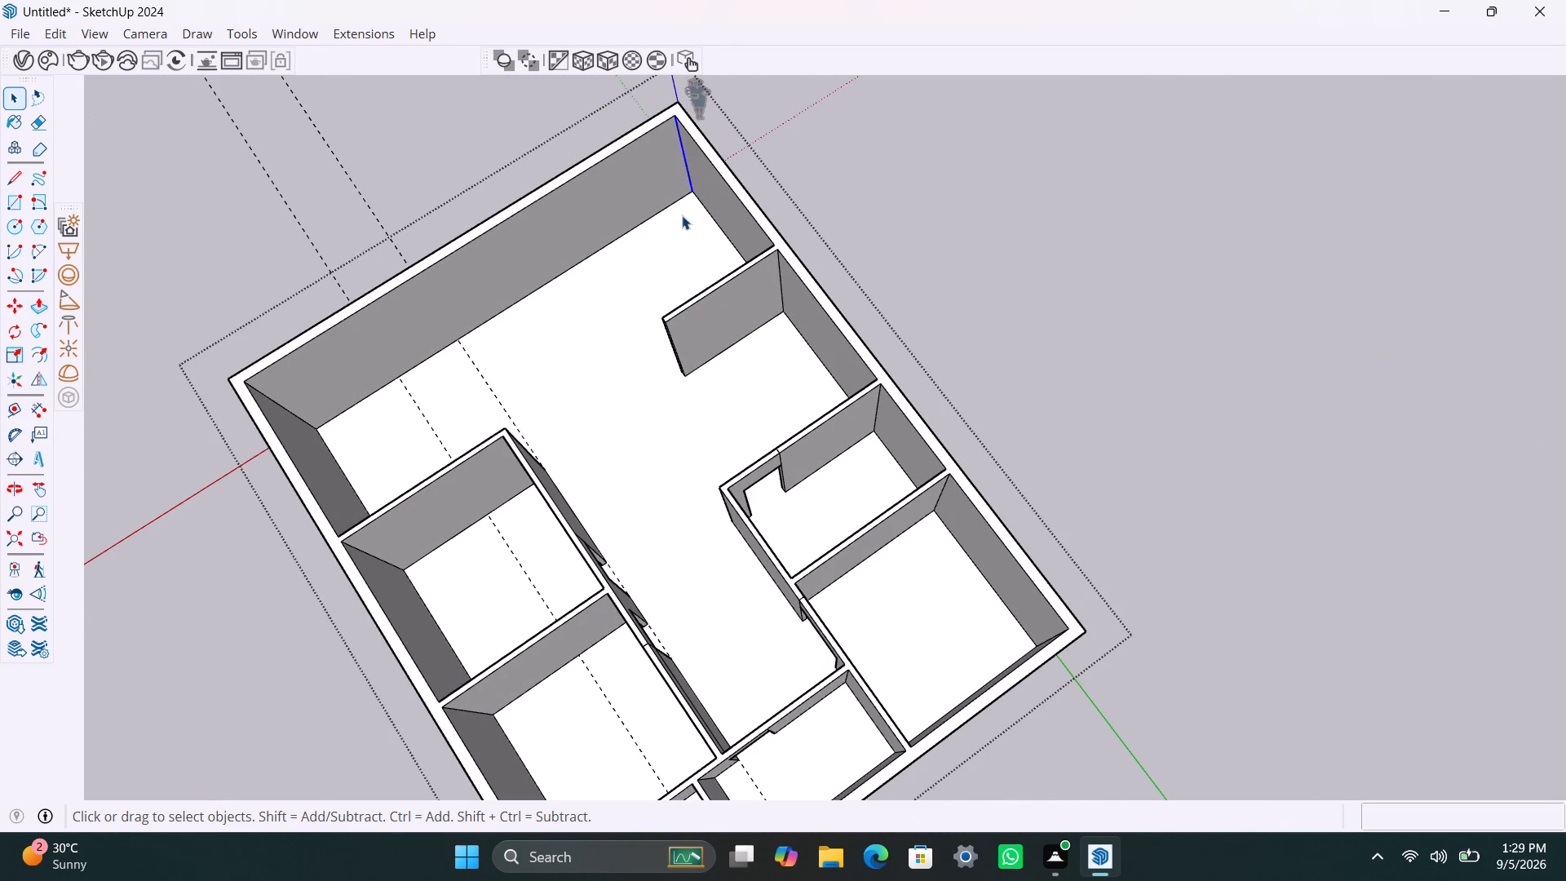
{"action": "key", "text": "m"}
{"action": "left_click", "coordinate": [696, 196]}
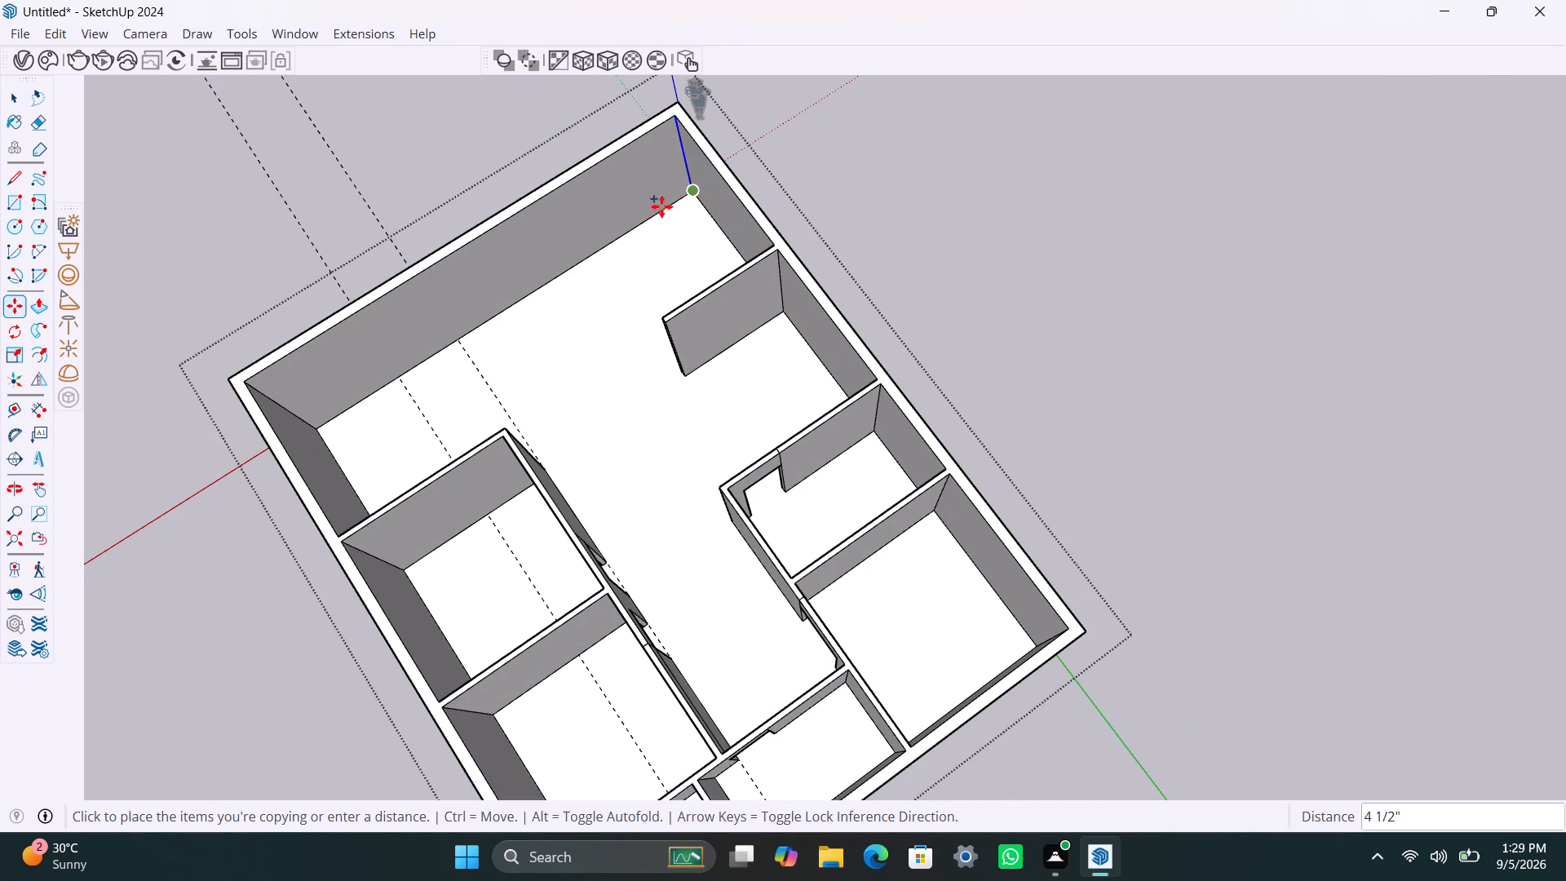
{"action": "type", "text": "9'"}
{"action": "key", "text": "Return"}
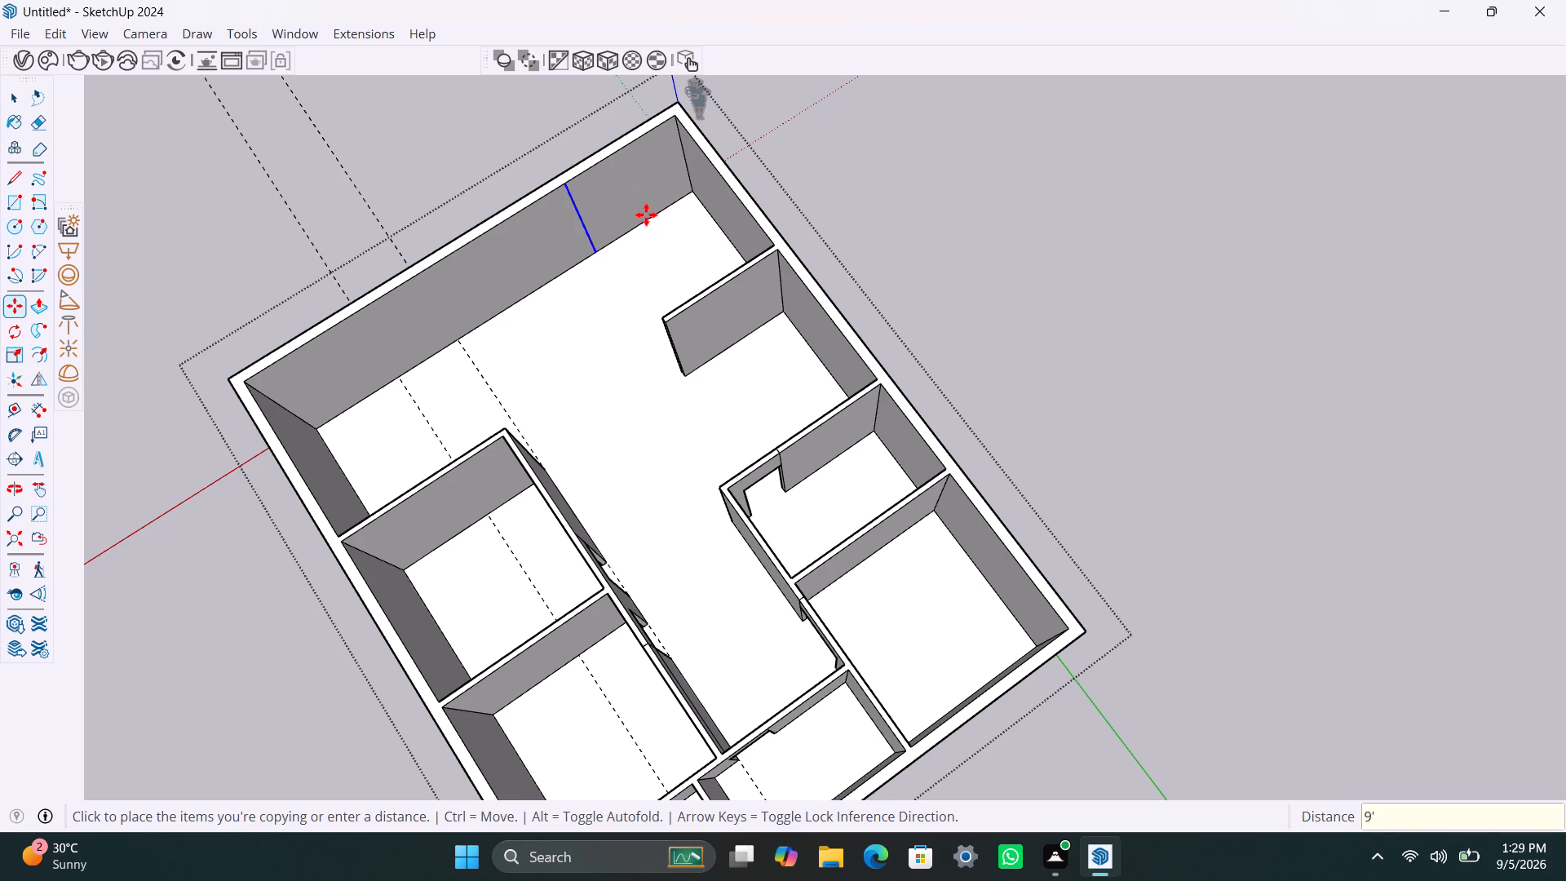
Copy the new vertical edge a further 4.5" along the end wall to mark the second partition's thickness.
{"action": "key", "text": "m"}
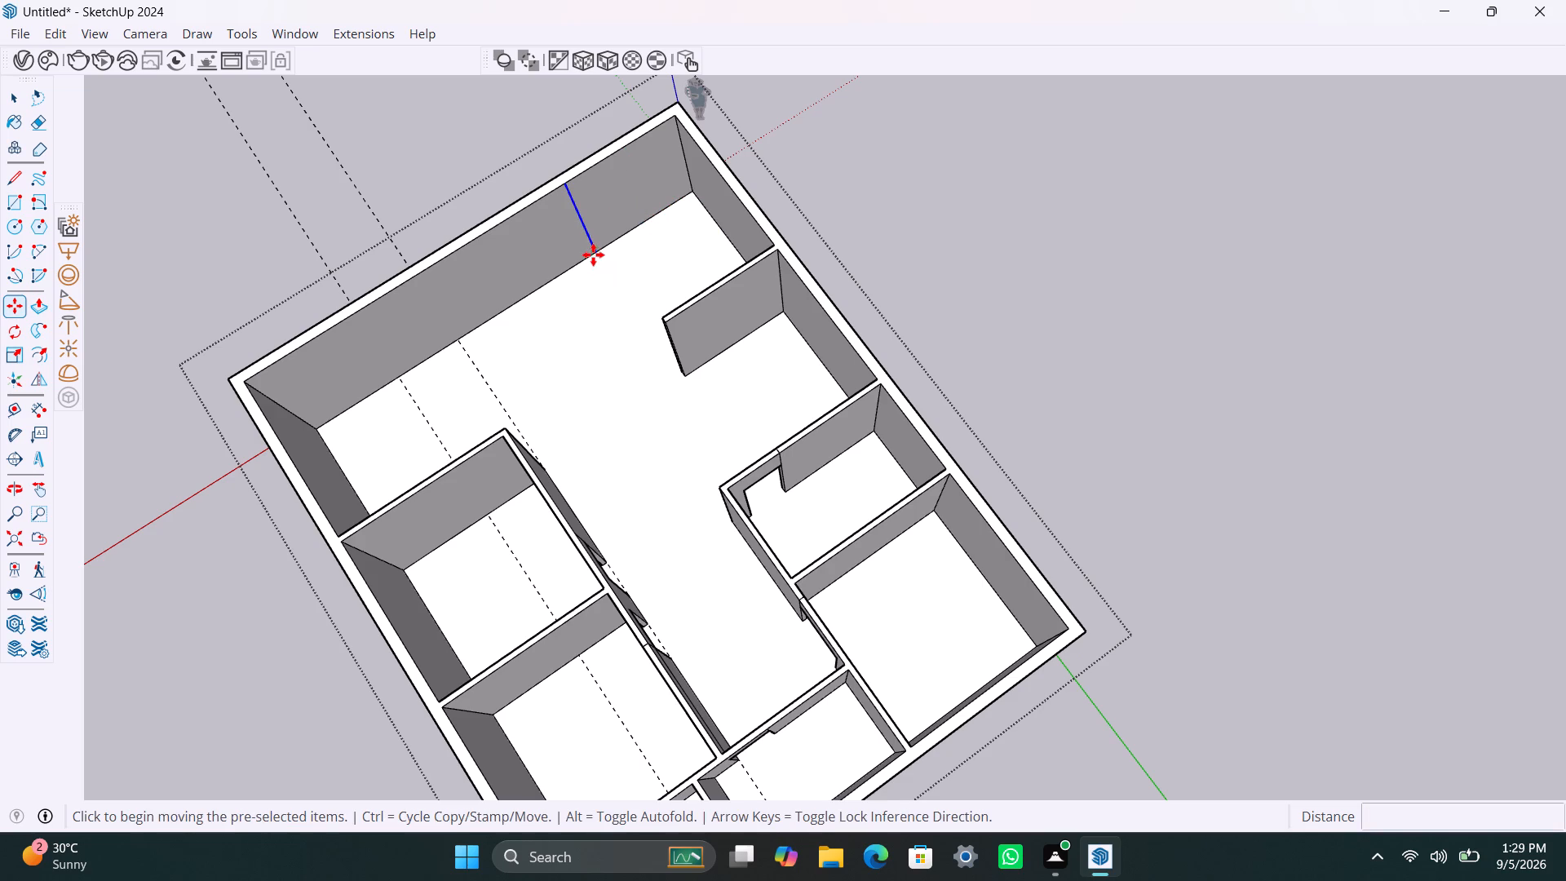
{"action": "left_click", "coordinate": [593, 255]}
{"action": "type", "text": "4.5\""}
{"action": "key", "text": "Return"}
{"action": "key", "text": "space"}
Push/Pull the new 4.5" strip on the end wall 8'1" into the open area toward the 9' partition.
{"action": "scroll", "coordinate": [597, 201], "scroll_direction": "up", "scroll_amount": 5}
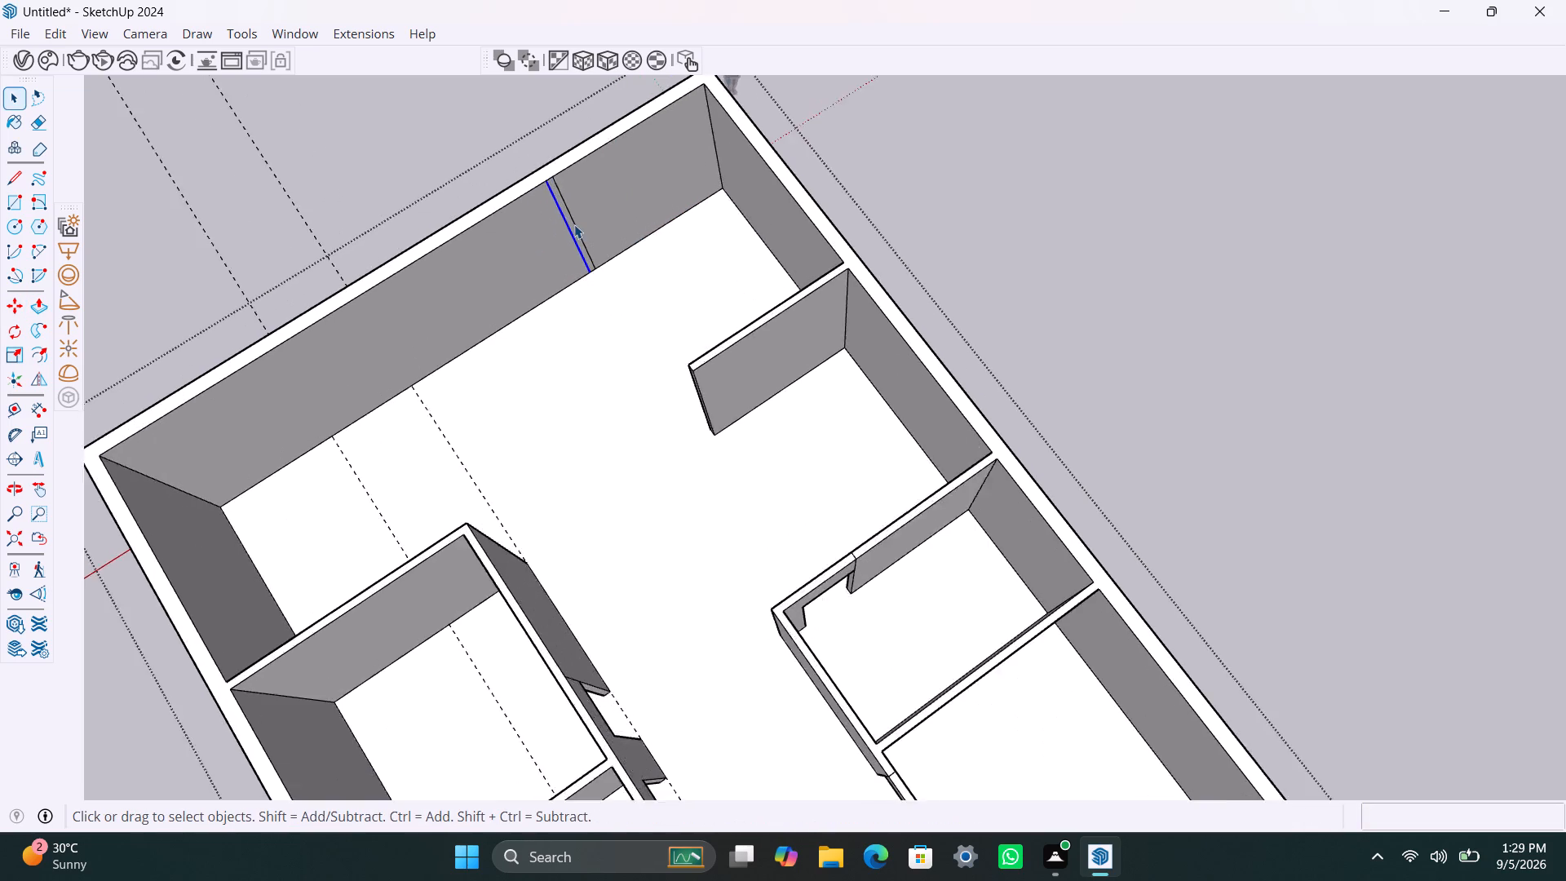
{"action": "scroll", "coordinate": [574, 224], "scroll_direction": "up", "scroll_amount": 6}
{"action": "left_click", "coordinate": [571, 225]}
{"action": "key", "text": "p"}
{"action": "left_click", "coordinate": [571, 225]}
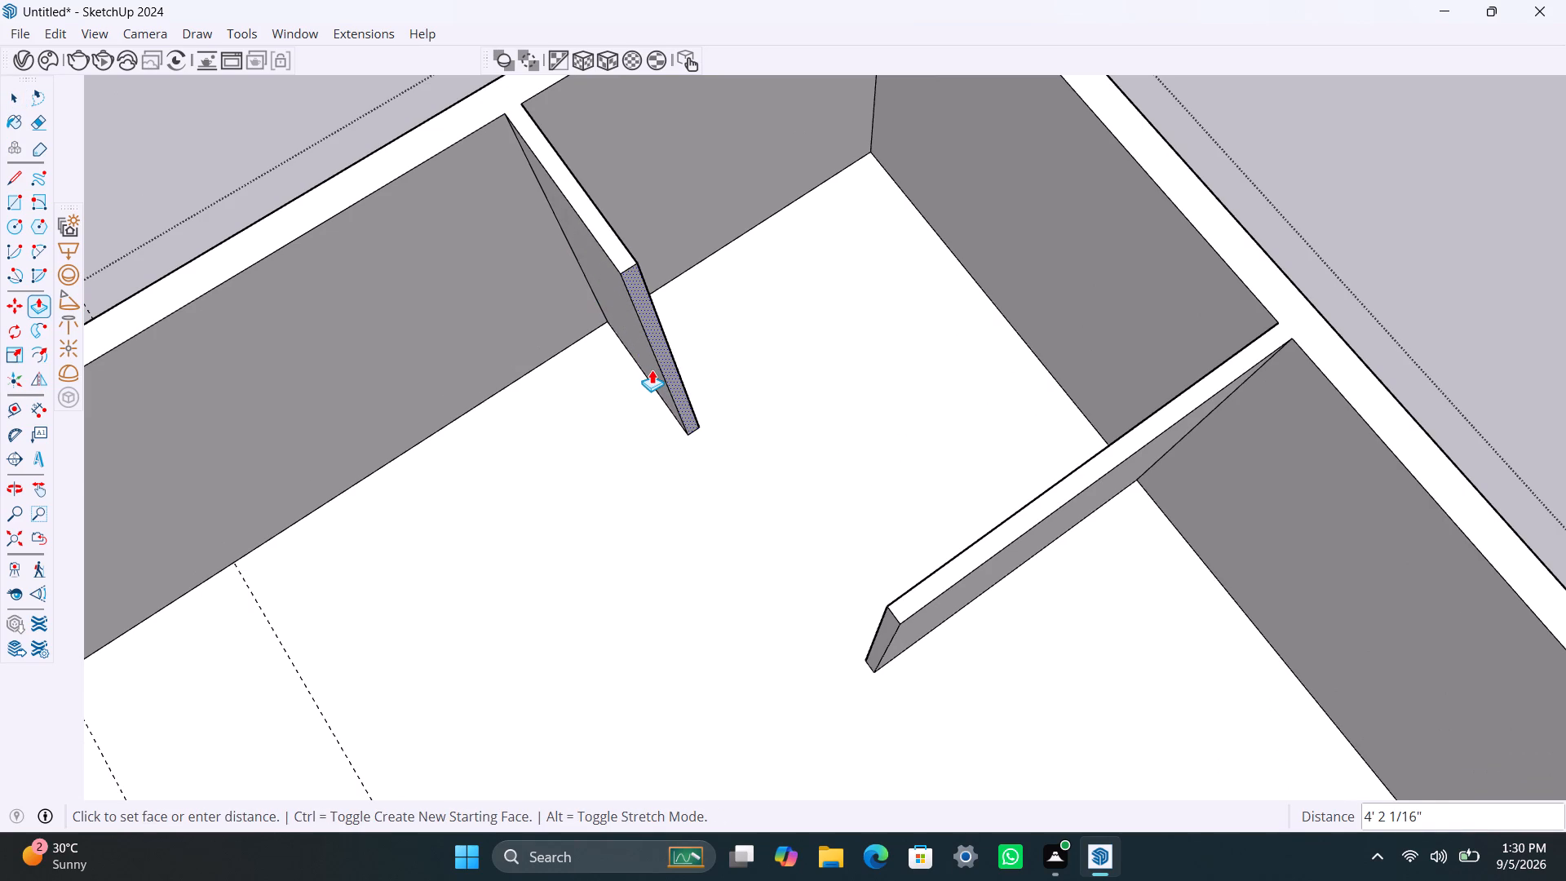
{"action": "type", "text": "8'"}
{"action": "type", "text": "1\""}
{"action": "key", "text": "Return"}
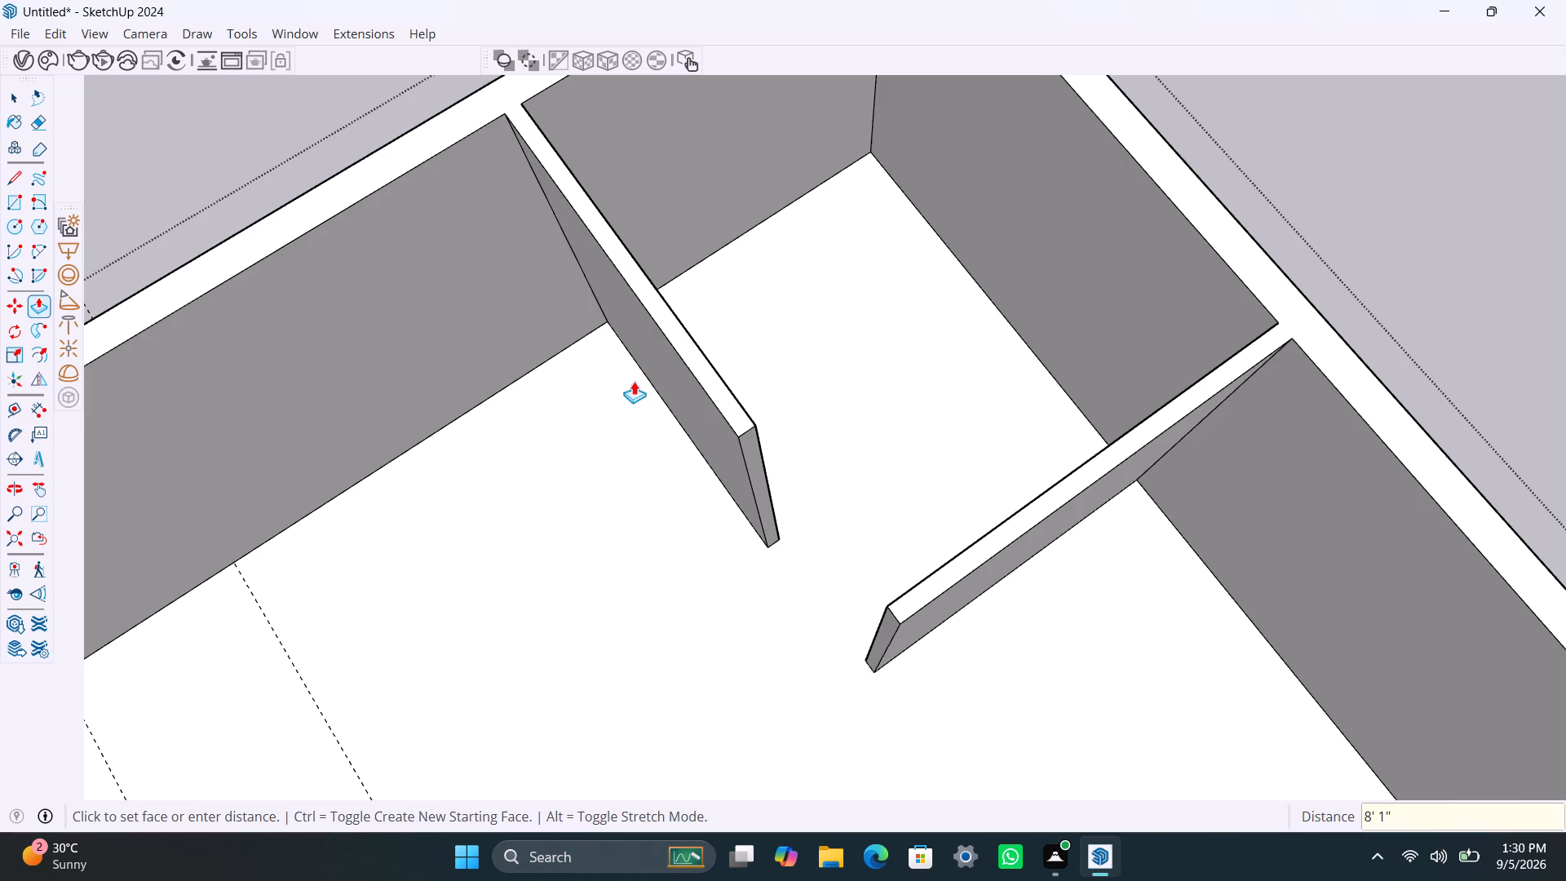
Push/Pull the end face of the 9' partition until it is flush with the outer face of the 8'1" partition.
{"action": "scroll", "coordinate": [575, 479], "scroll_direction": "down", "scroll_amount": 5}
{"action": "middle_click_drag", "start_coordinate": [599, 532], "coordinate": [1129, 600]}
{"action": "scroll", "coordinate": [993, 513], "scroll_direction": "up", "scroll_amount": 8}
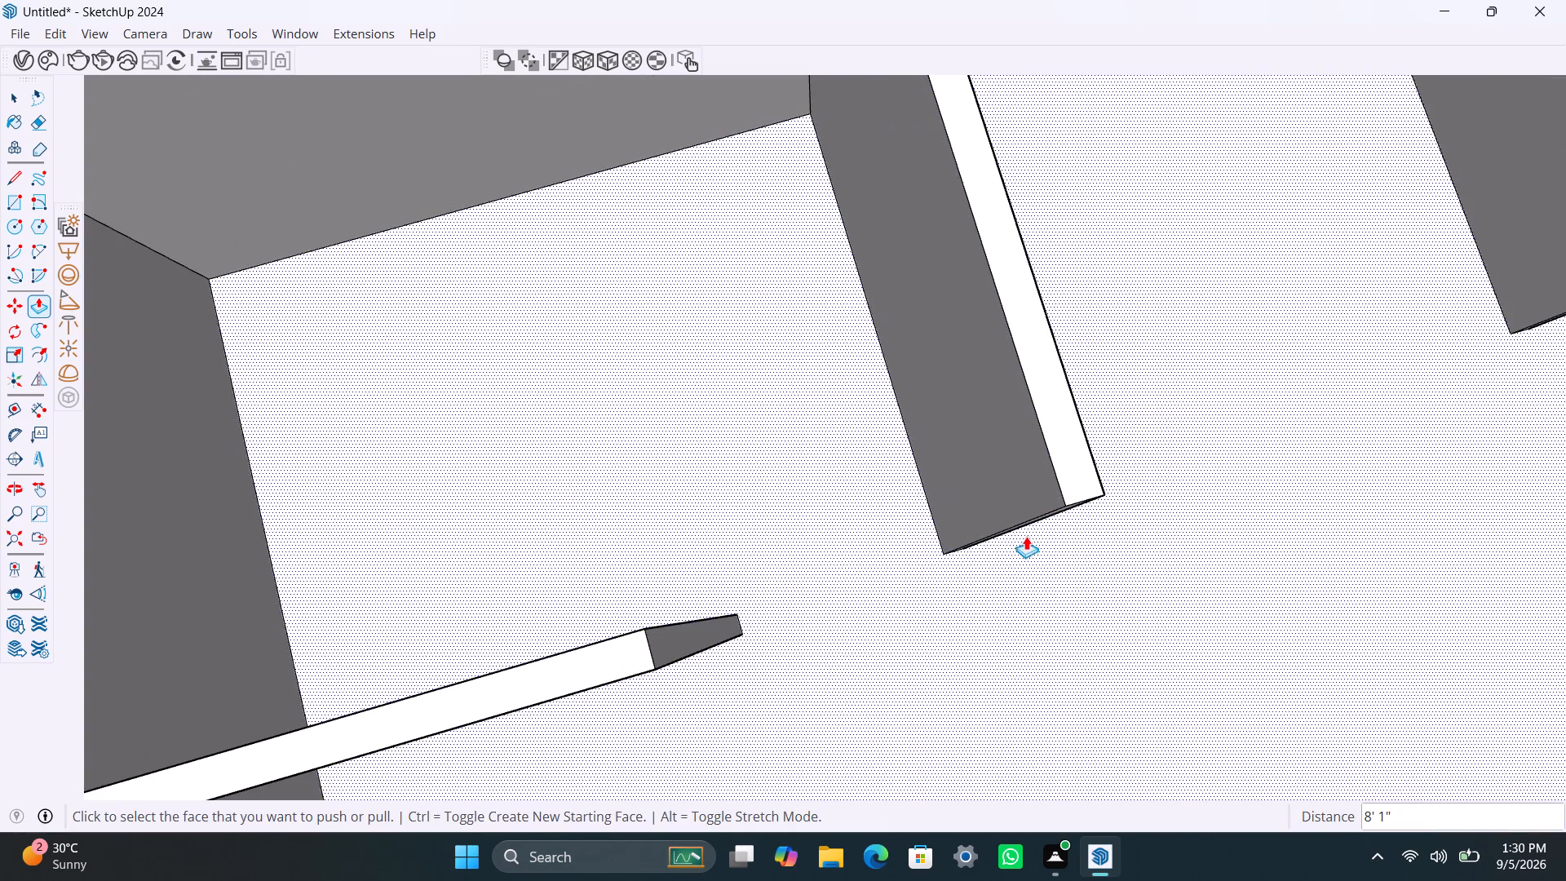
{"action": "scroll", "coordinate": [1044, 522], "scroll_direction": "up", "scroll_amount": 2}
{"action": "middle_click_drag", "start_coordinate": [1049, 502], "coordinate": [975, 380]}
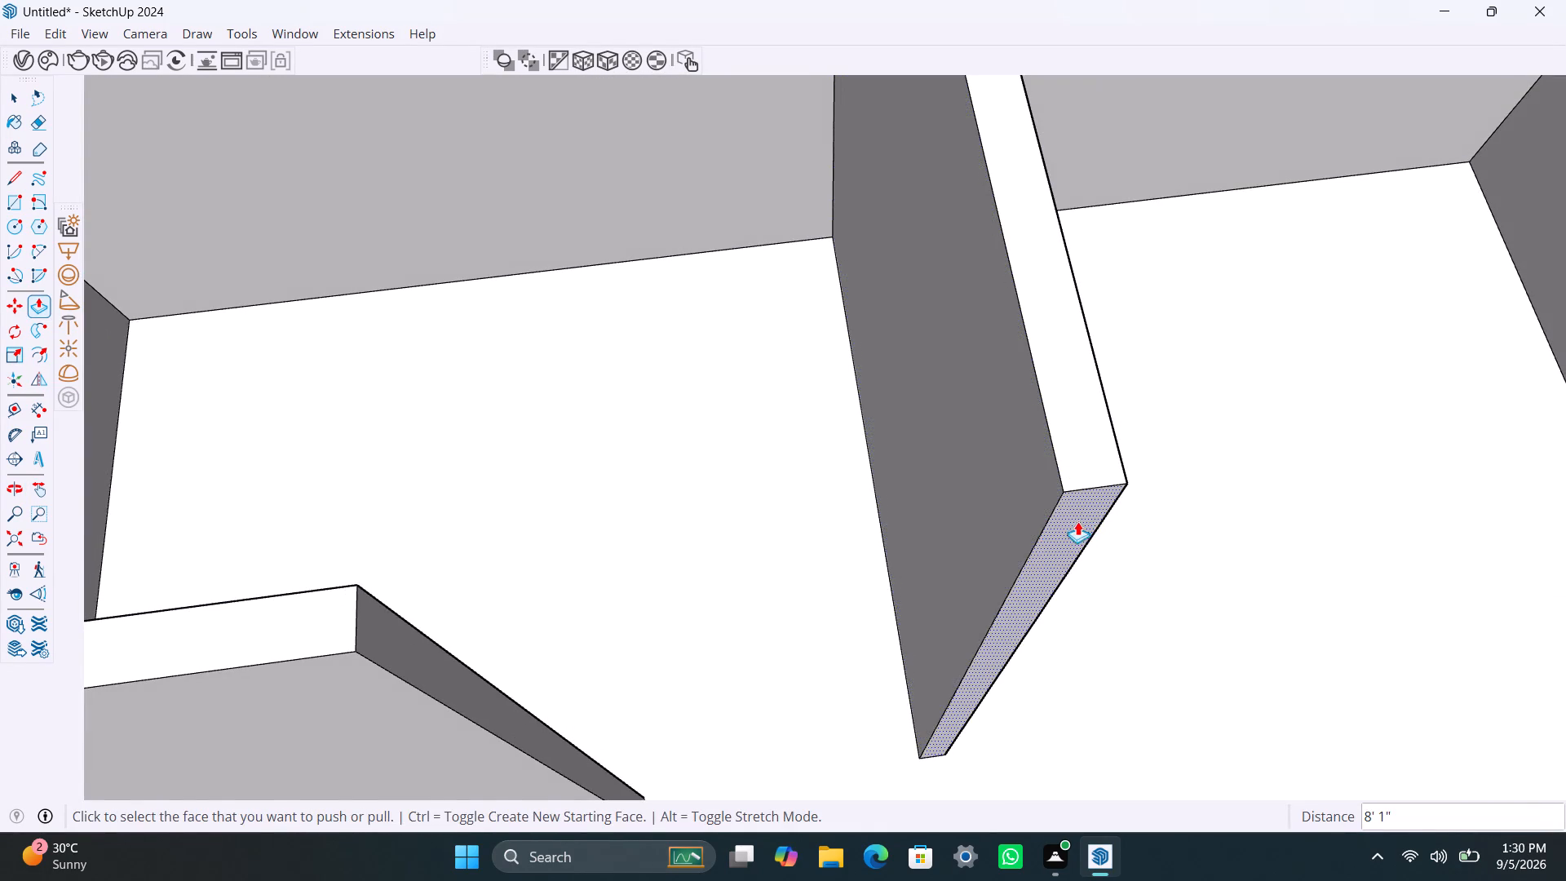
{"action": "left_click", "coordinate": [1077, 521]}
{"action": "left_click", "coordinate": [396, 697]}
Copy the vertical end edge of the extended partition 4.5" inward along its room-side face.
{"action": "scroll", "coordinate": [604, 691], "scroll_direction": "down", "scroll_amount": 4}
{"action": "middle_click_drag", "start_coordinate": [762, 719], "coordinate": [914, 742]}
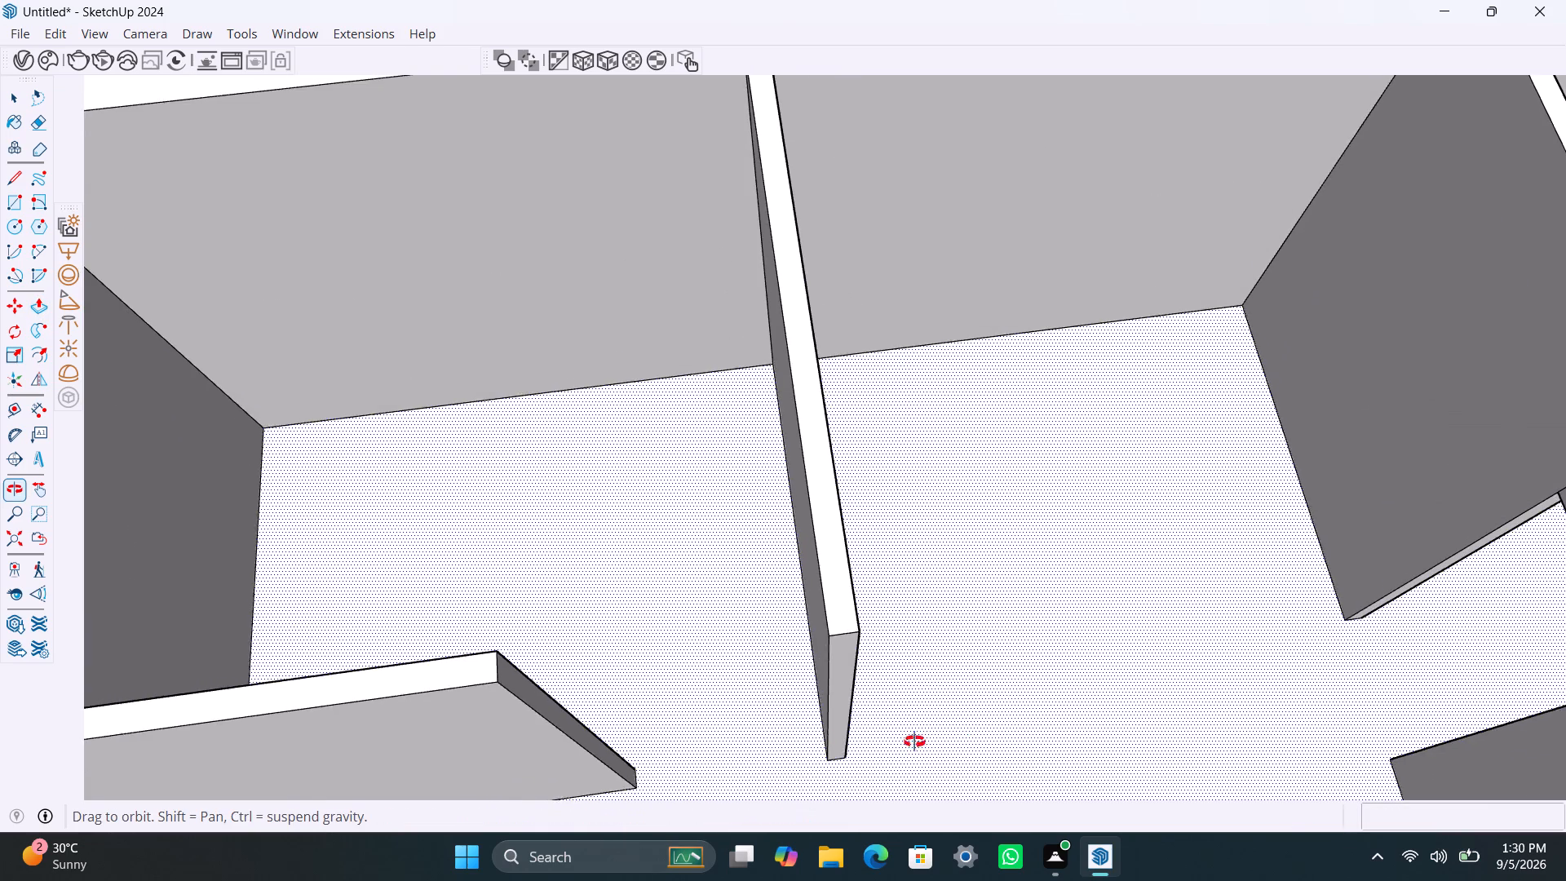
{"action": "middle_click_drag", "start_coordinate": [914, 742], "coordinate": [1092, 724]}
{"action": "key", "text": "space"}
{"action": "scroll", "coordinate": [1153, 580], "scroll_direction": "up", "scroll_amount": 3}
{"action": "left_click", "coordinate": [1142, 567]}
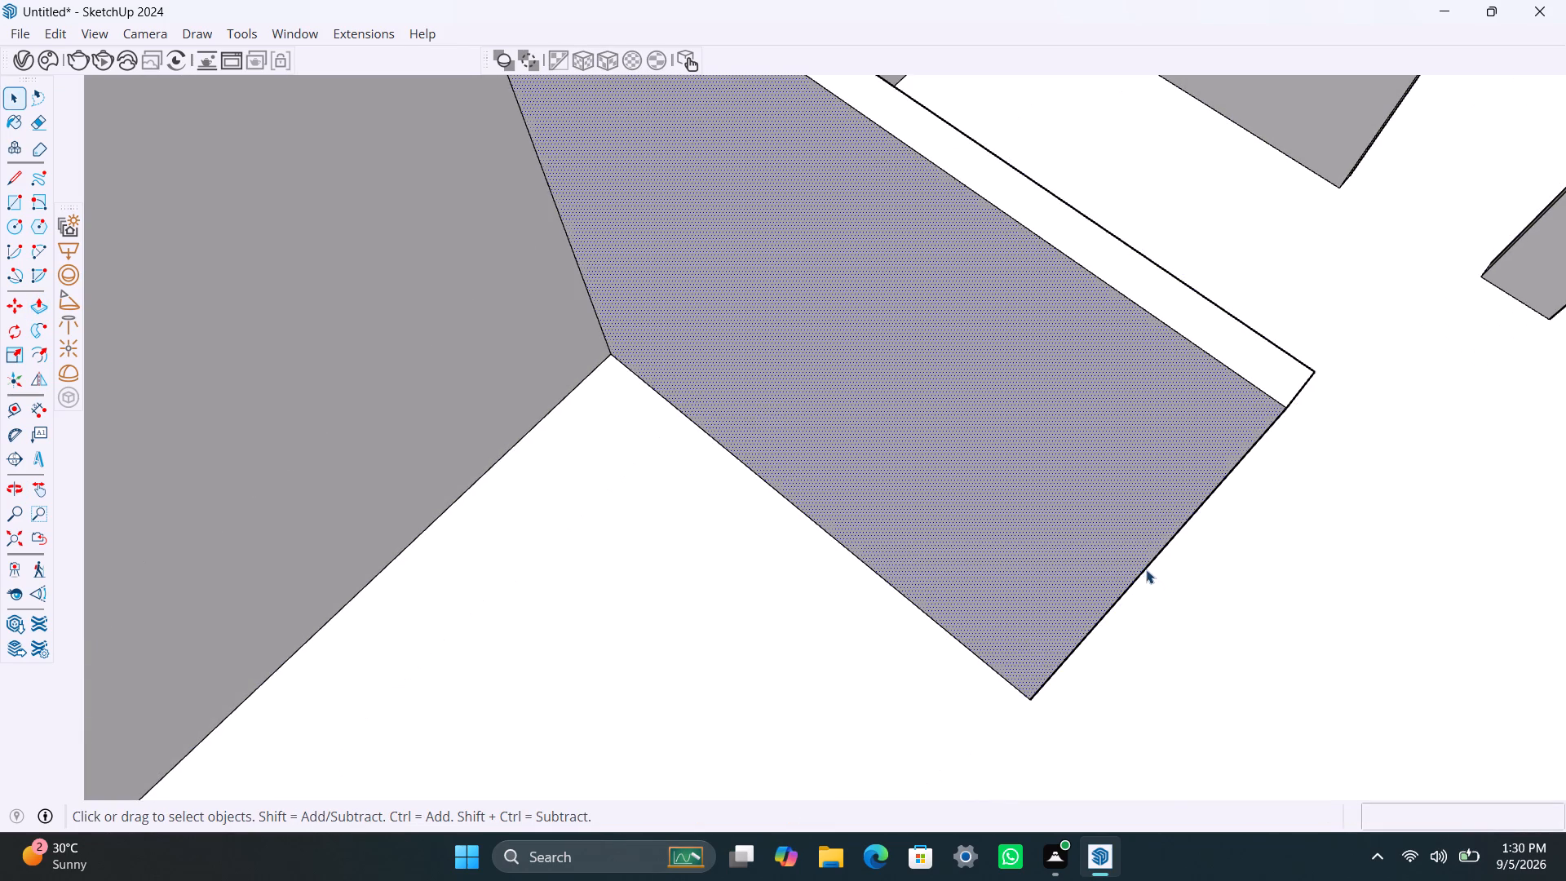
{"action": "left_click", "coordinate": [1146, 573]}
{"action": "scroll", "coordinate": [1120, 587], "scroll_direction": "down", "scroll_amount": 2}
{"action": "key", "text": "m"}
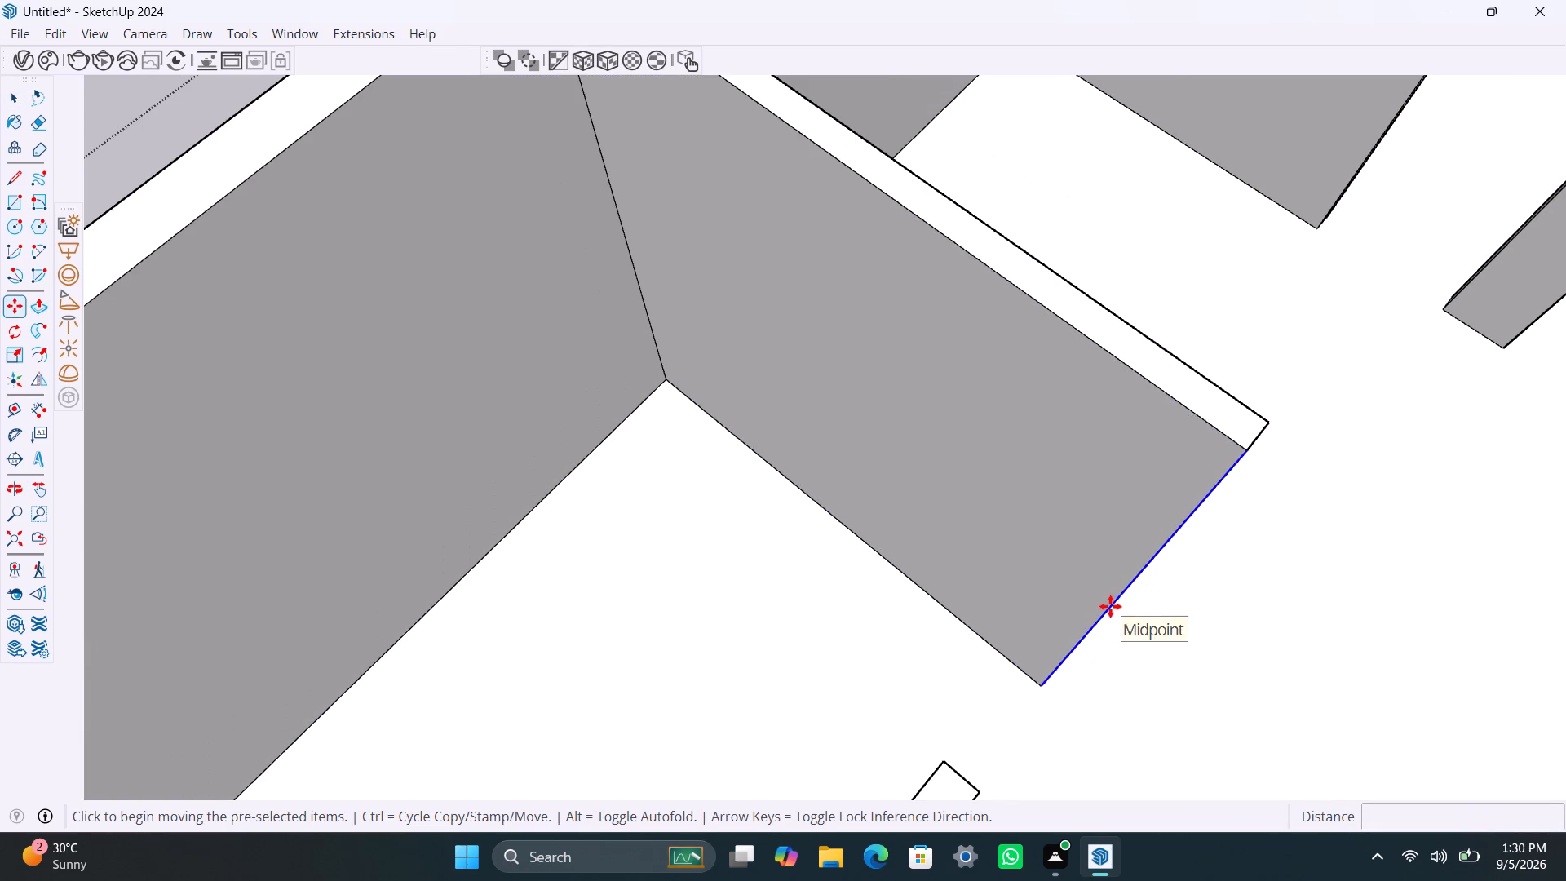
{"action": "left_click", "coordinate": [1245, 453]}
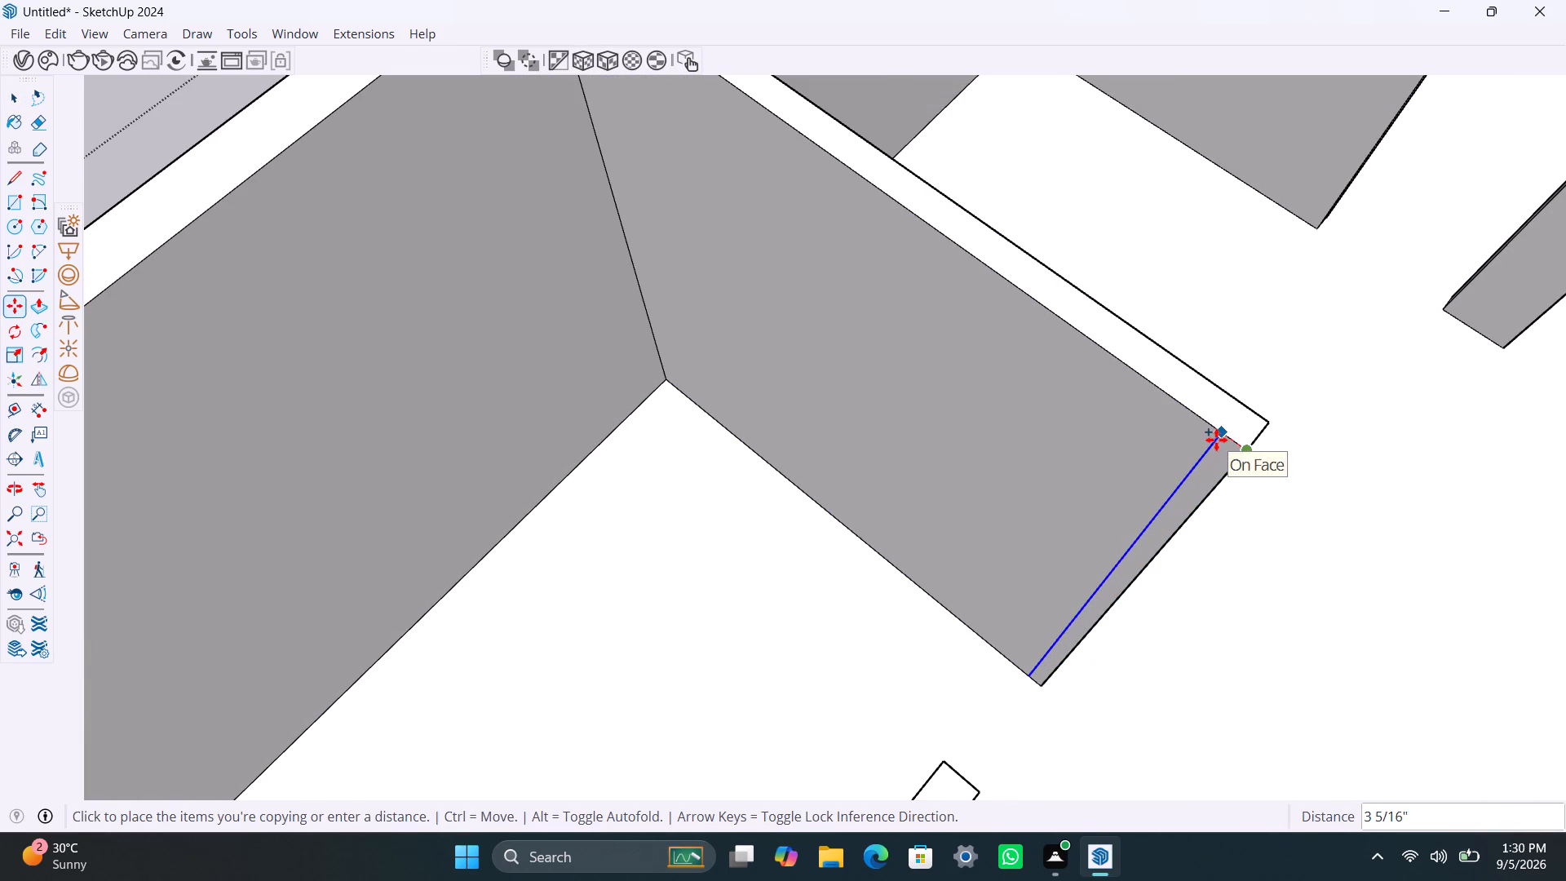
{"action": "type", "text": "4.5\""}
{"action": "key", "text": "Return"}
{"action": "key", "text": "space"}
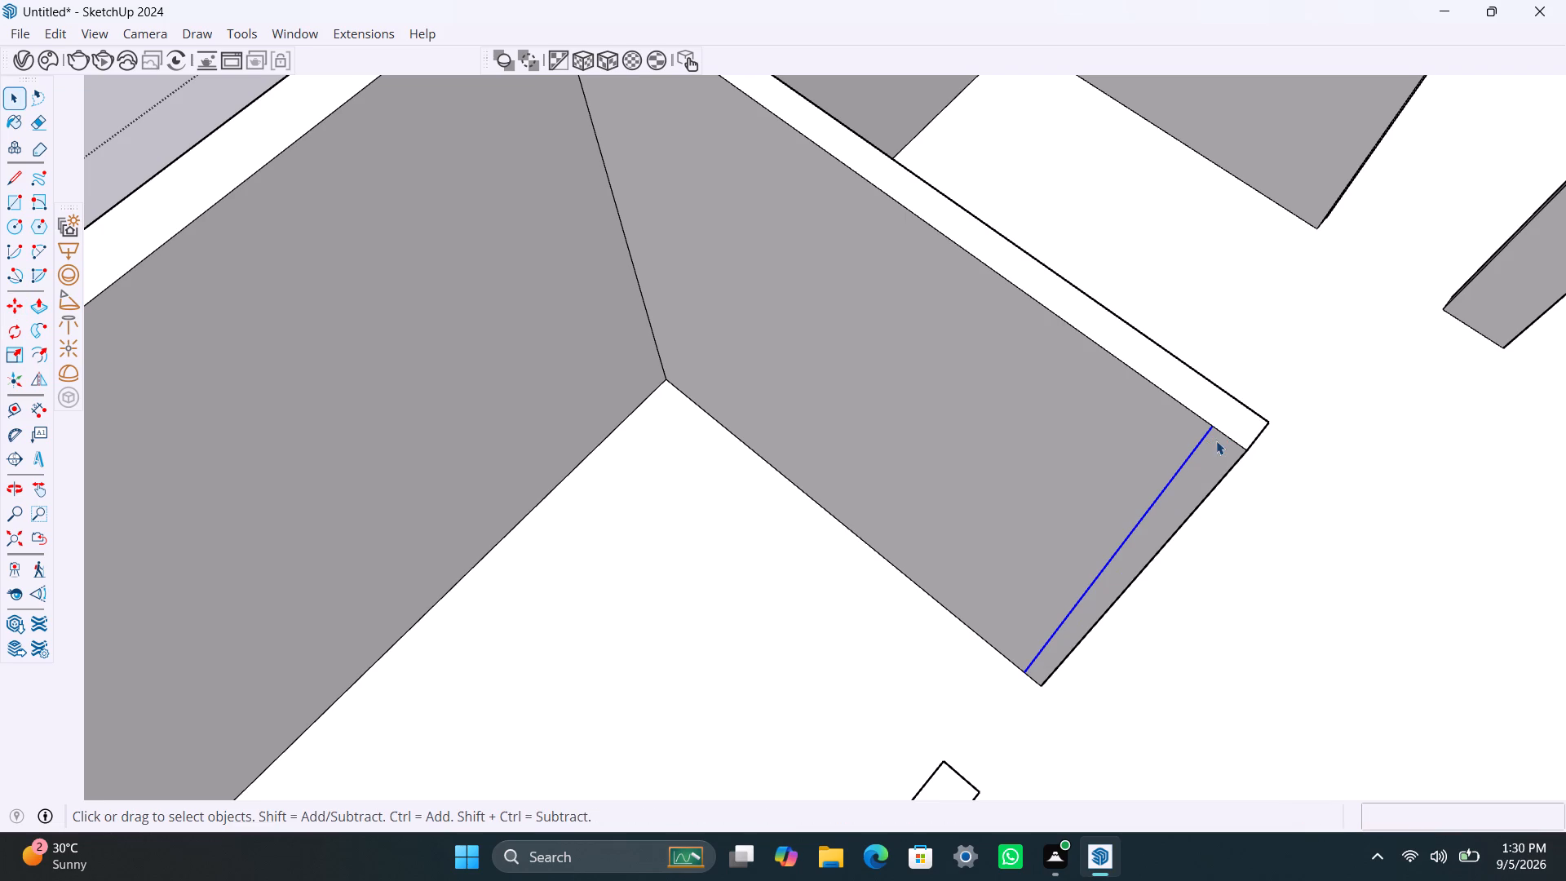
Push/Pull the 4.5" end strip 1' toward the 8'1" partition, forming a stub beside the door opening.
{"action": "left_click", "coordinate": [1223, 440]}
{"action": "scroll", "coordinate": [1155, 516], "scroll_direction": "down", "scroll_amount": 4}
{"action": "key", "text": "p"}
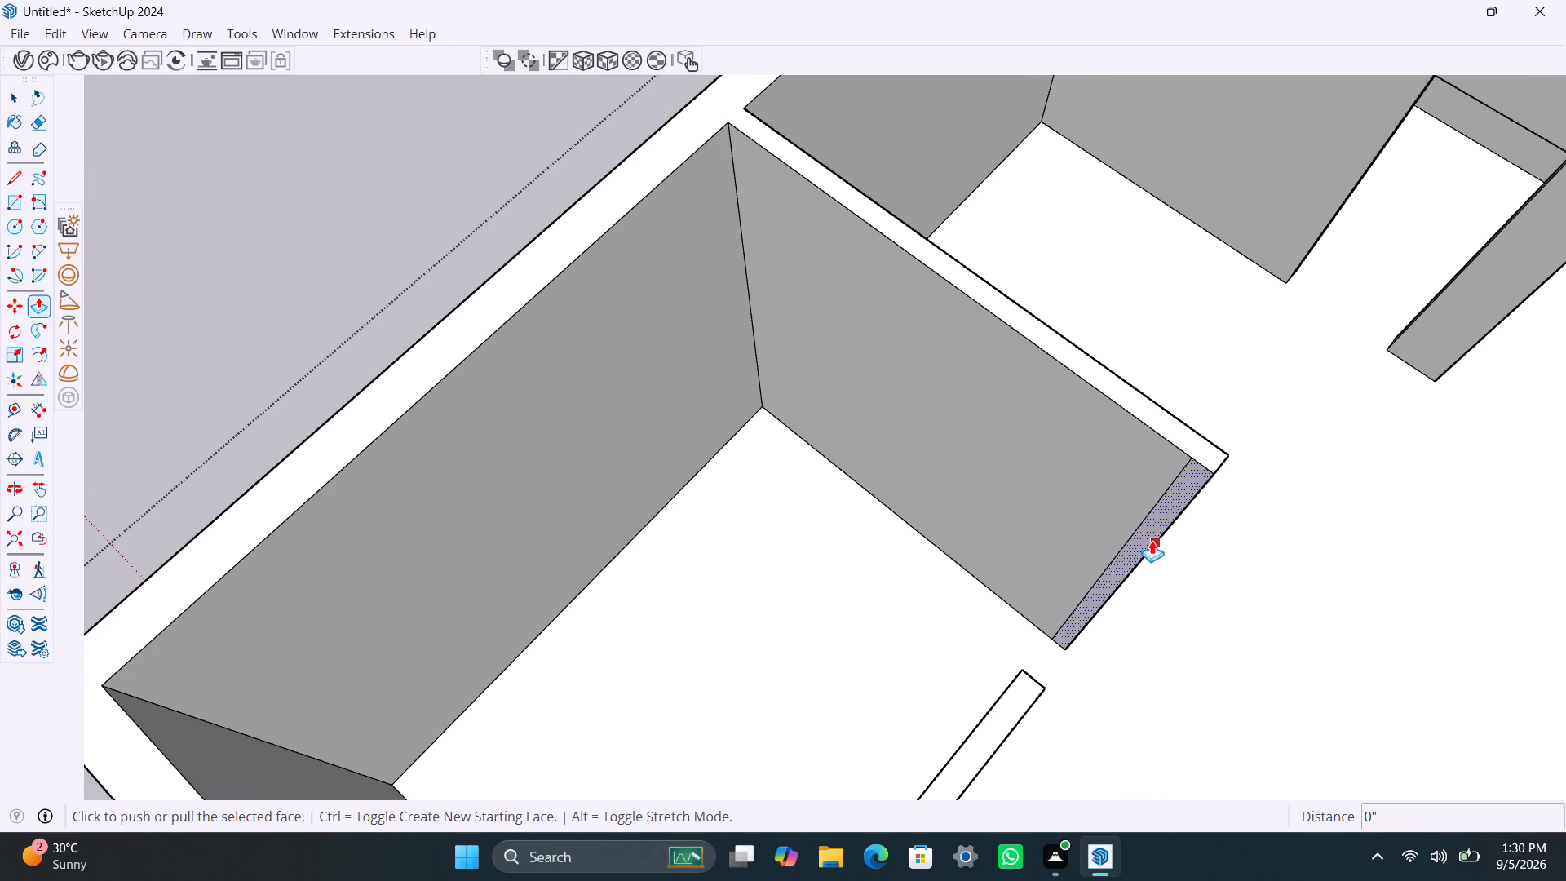
{"action": "left_click", "coordinate": [1152, 539]}
{"action": "type", "text": "1'"}
{"action": "key", "text": "Return"}
{"action": "key", "text": "space"}
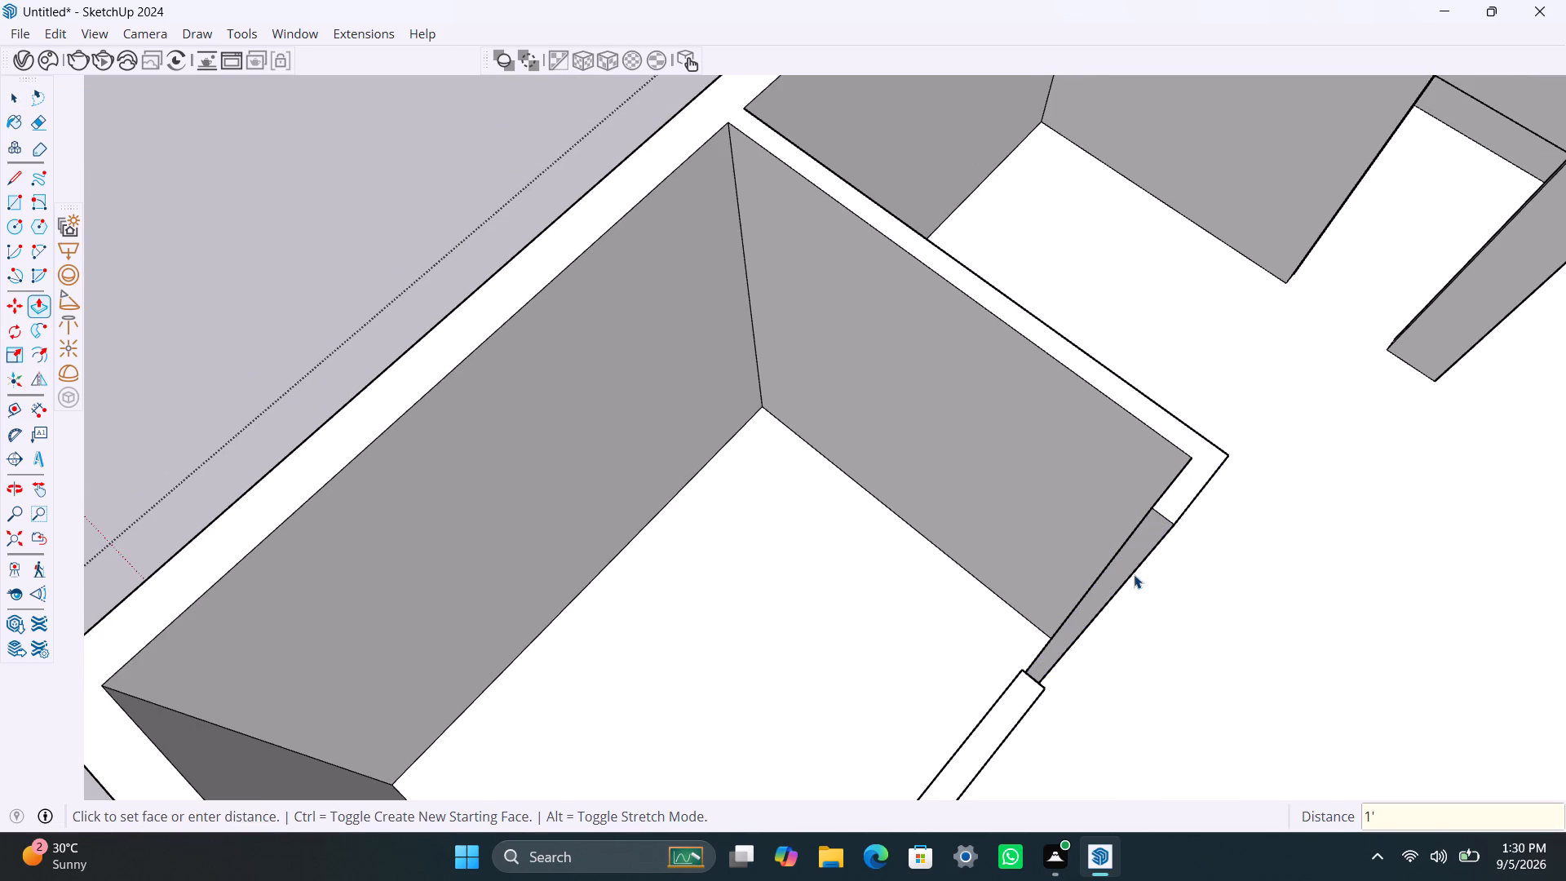
Copy the top edge of the 8'1" partition's end face 3' down to mark the door head.
{"action": "scroll", "coordinate": [1023, 609], "scroll_direction": "down", "scroll_amount": 15}
{"action": "middle_click_drag", "start_coordinate": [1033, 653], "coordinate": [616, 637]}
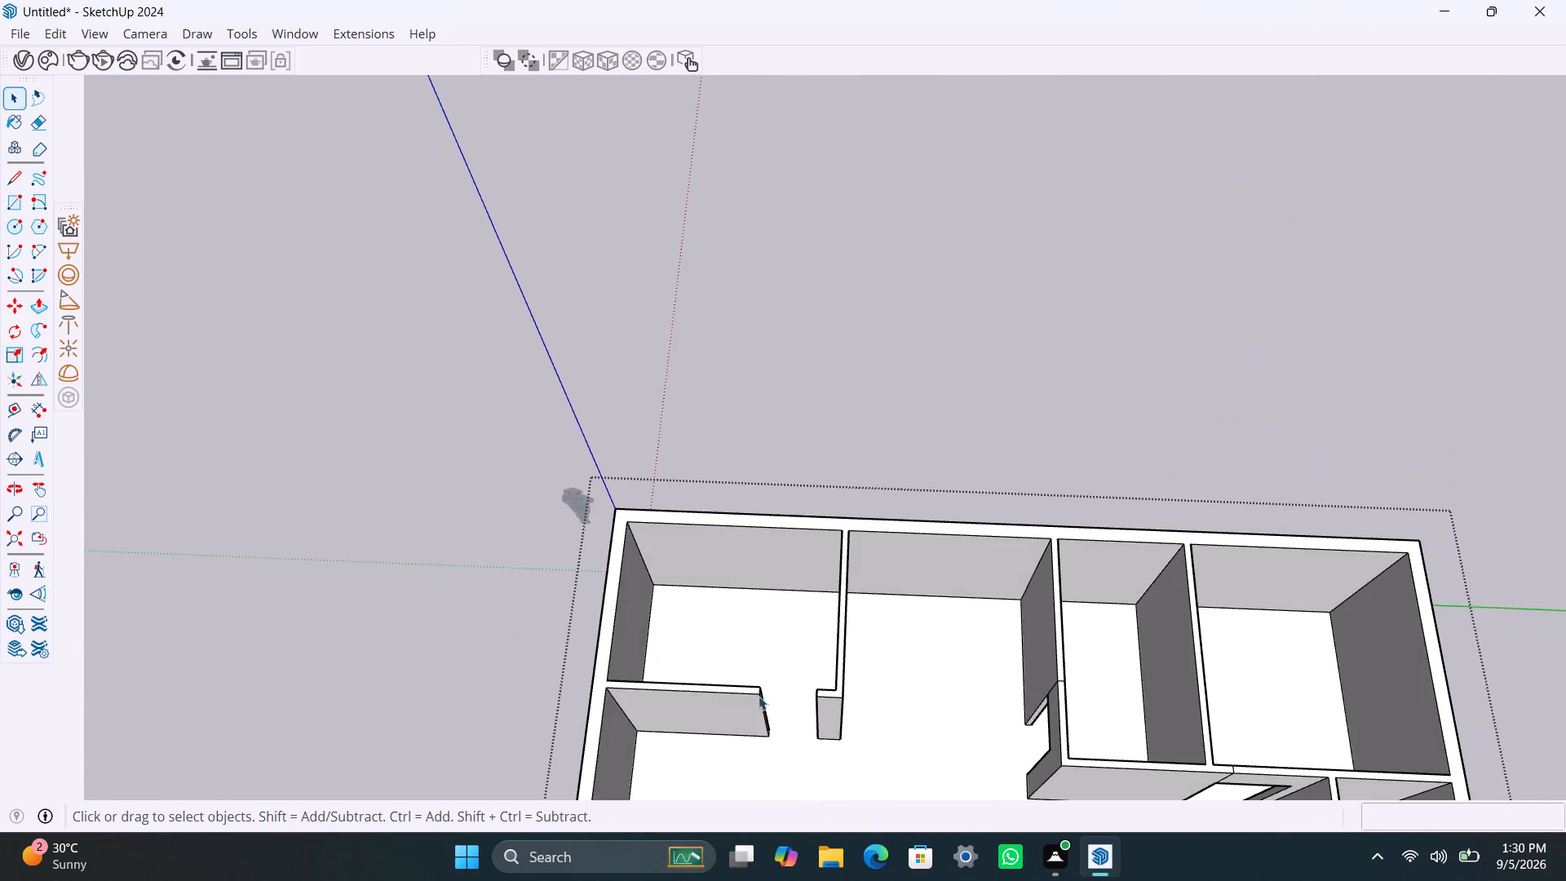
{"action": "scroll", "coordinate": [759, 712], "scroll_direction": "up", "scroll_amount": 4}
{"action": "middle_click_drag", "start_coordinate": [750, 701], "coordinate": [613, 693]}
{"action": "scroll", "coordinate": [656, 681], "scroll_direction": "up", "scroll_amount": 7}
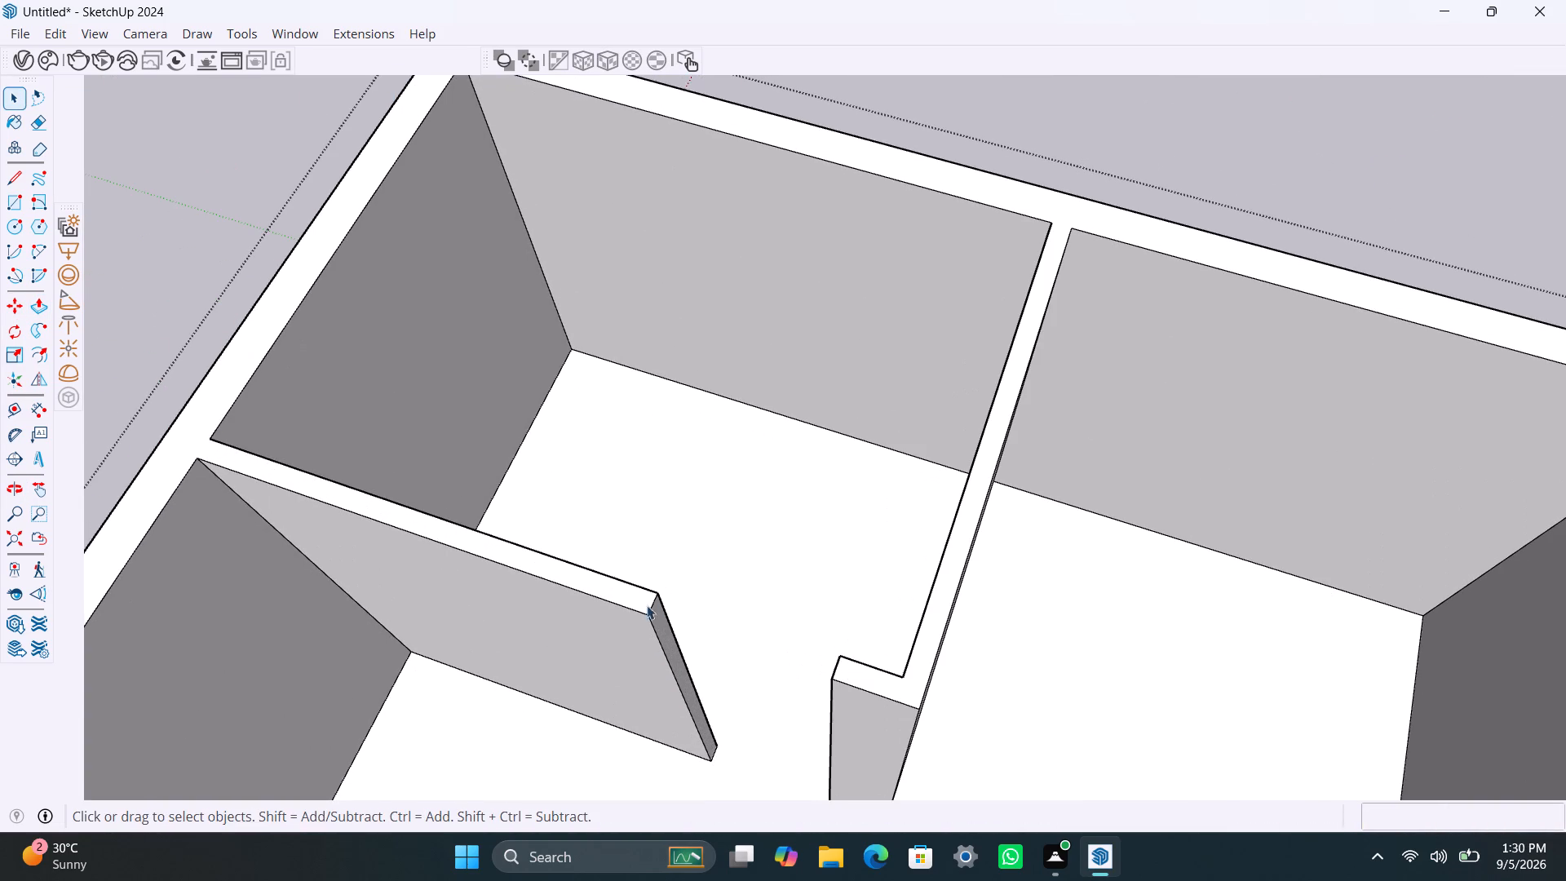
{"action": "left_click", "coordinate": [652, 612]}
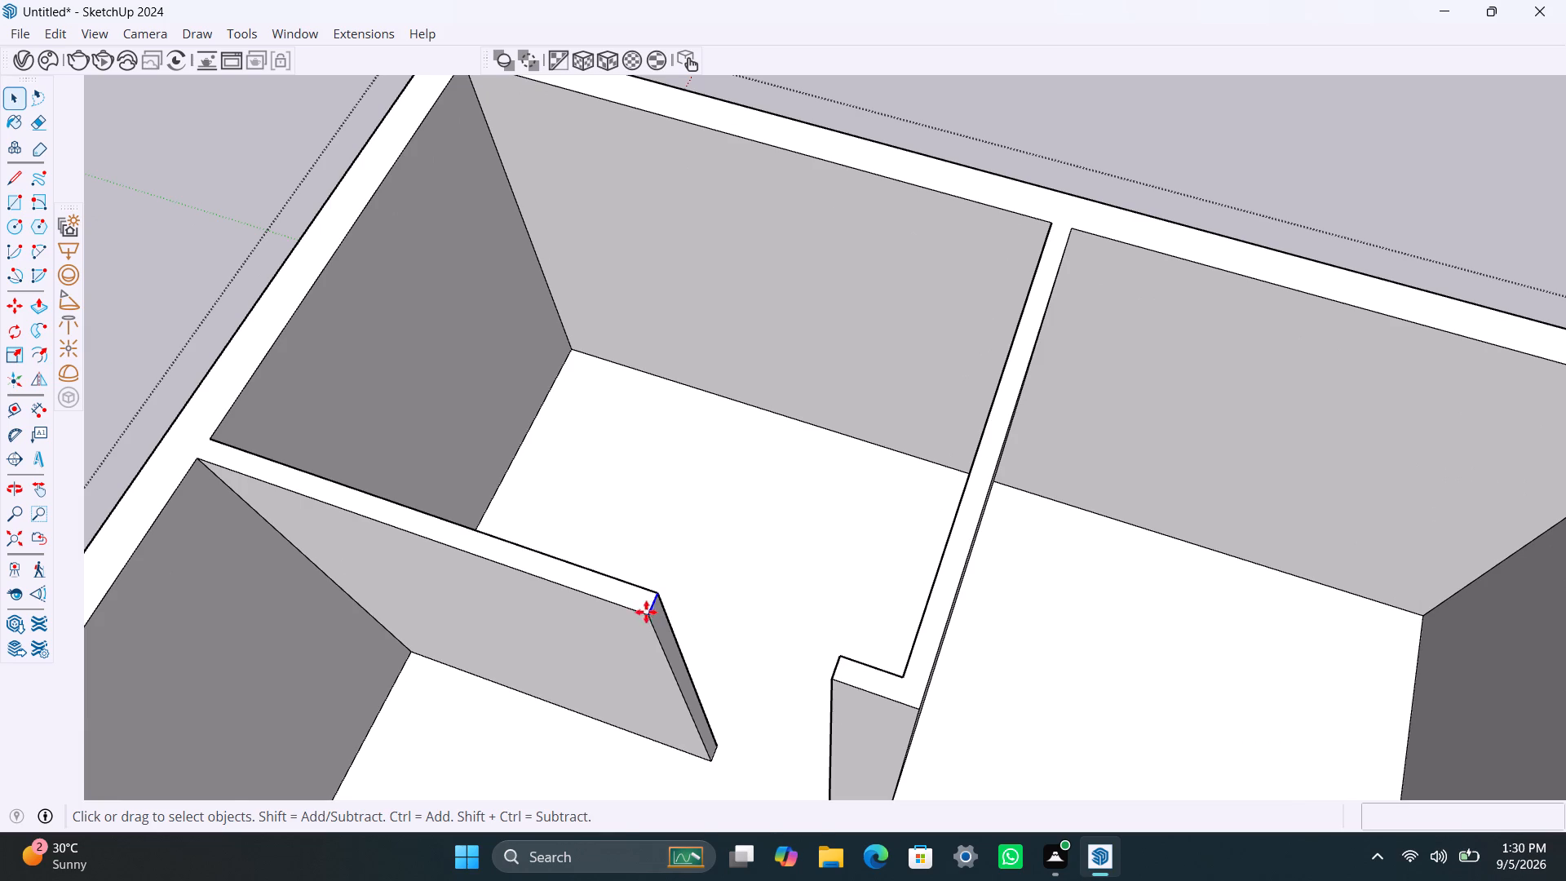
{"action": "key", "text": "m"}
{"action": "left_click", "coordinate": [647, 622]}
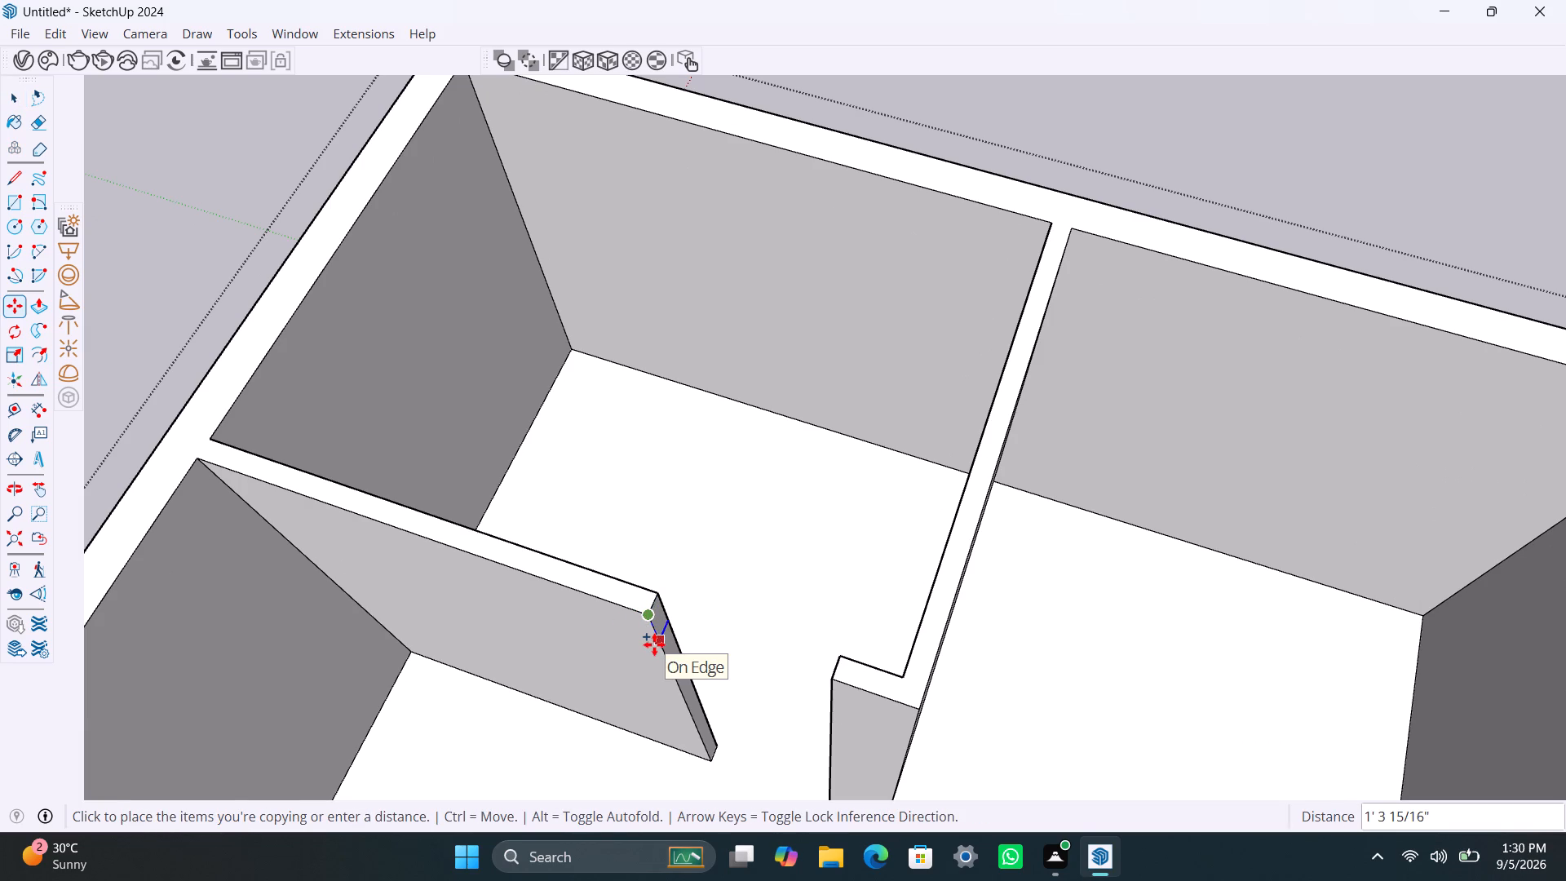
{"action": "type", "text": "3'"}
{"action": "key", "text": "Return"}
{"action": "key", "text": "space"}
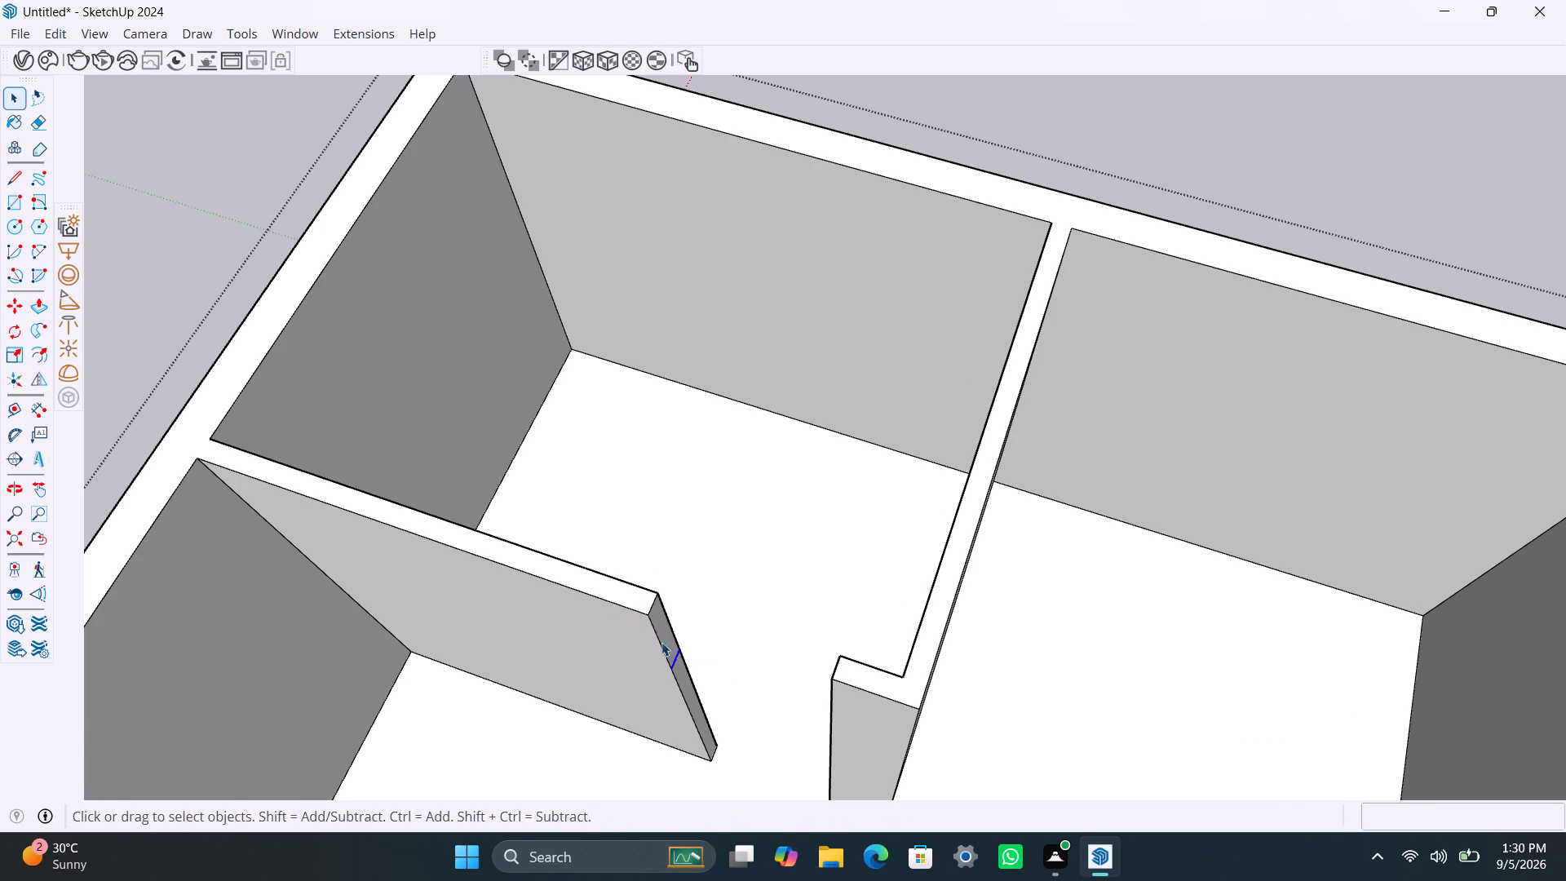
Push/Pull the end face above the door head mark 3' across the opening to meet the stub, forming a lintel.
{"action": "left_click", "coordinate": [664, 635]}
{"action": "key", "text": "p"}
{"action": "left_click", "coordinate": [664, 635]}
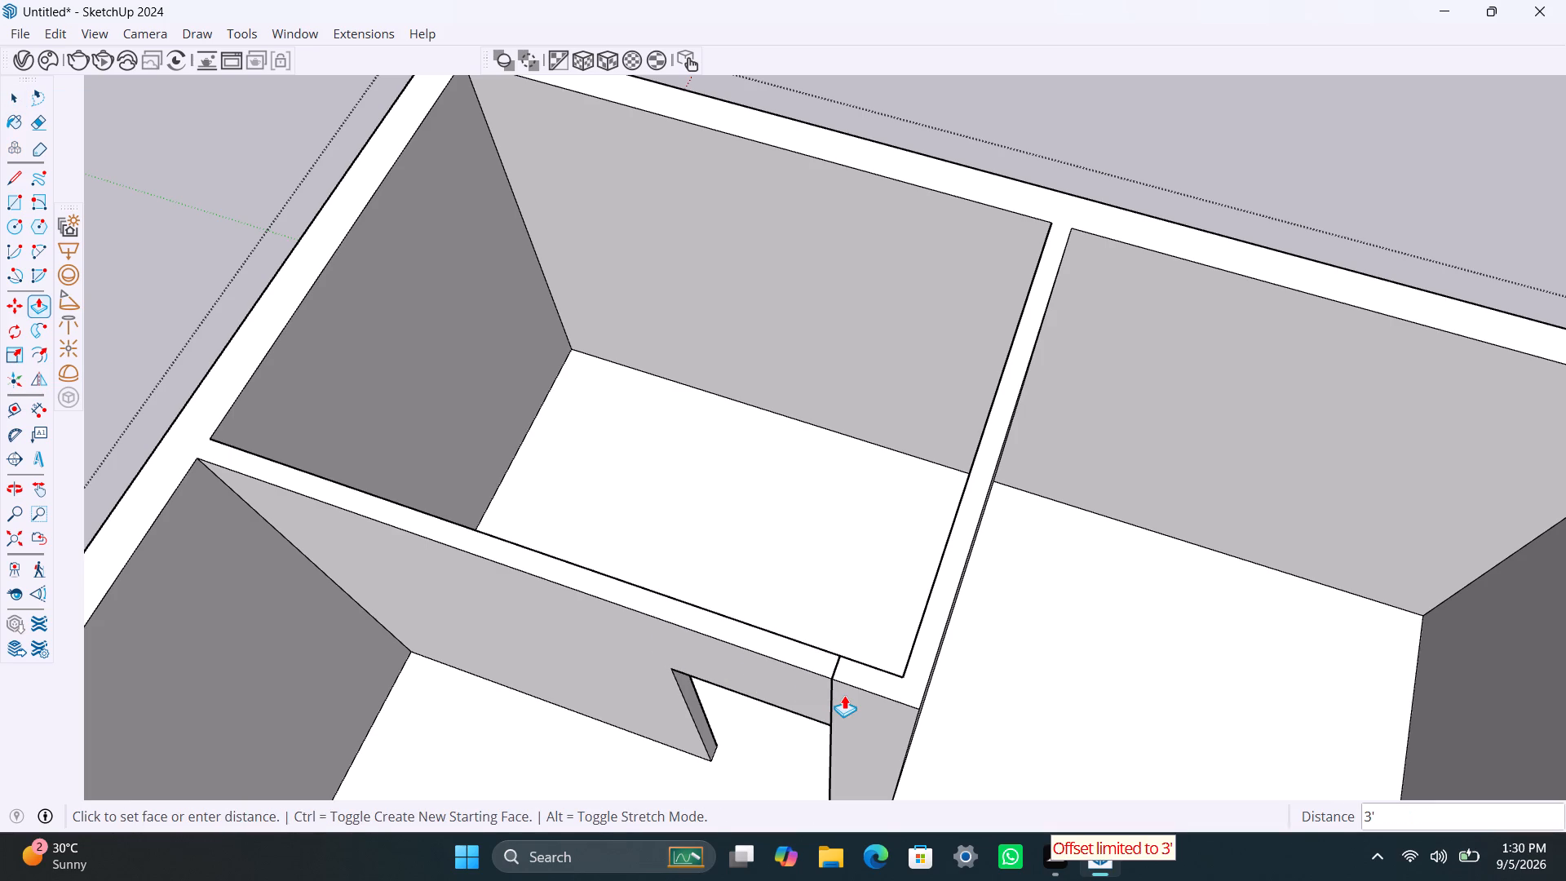
{"action": "left_click", "coordinate": [844, 695]}
{"action": "scroll", "coordinate": [702, 617], "scroll_direction": "down", "scroll_amount": 14}
{"action": "key", "text": "space"}
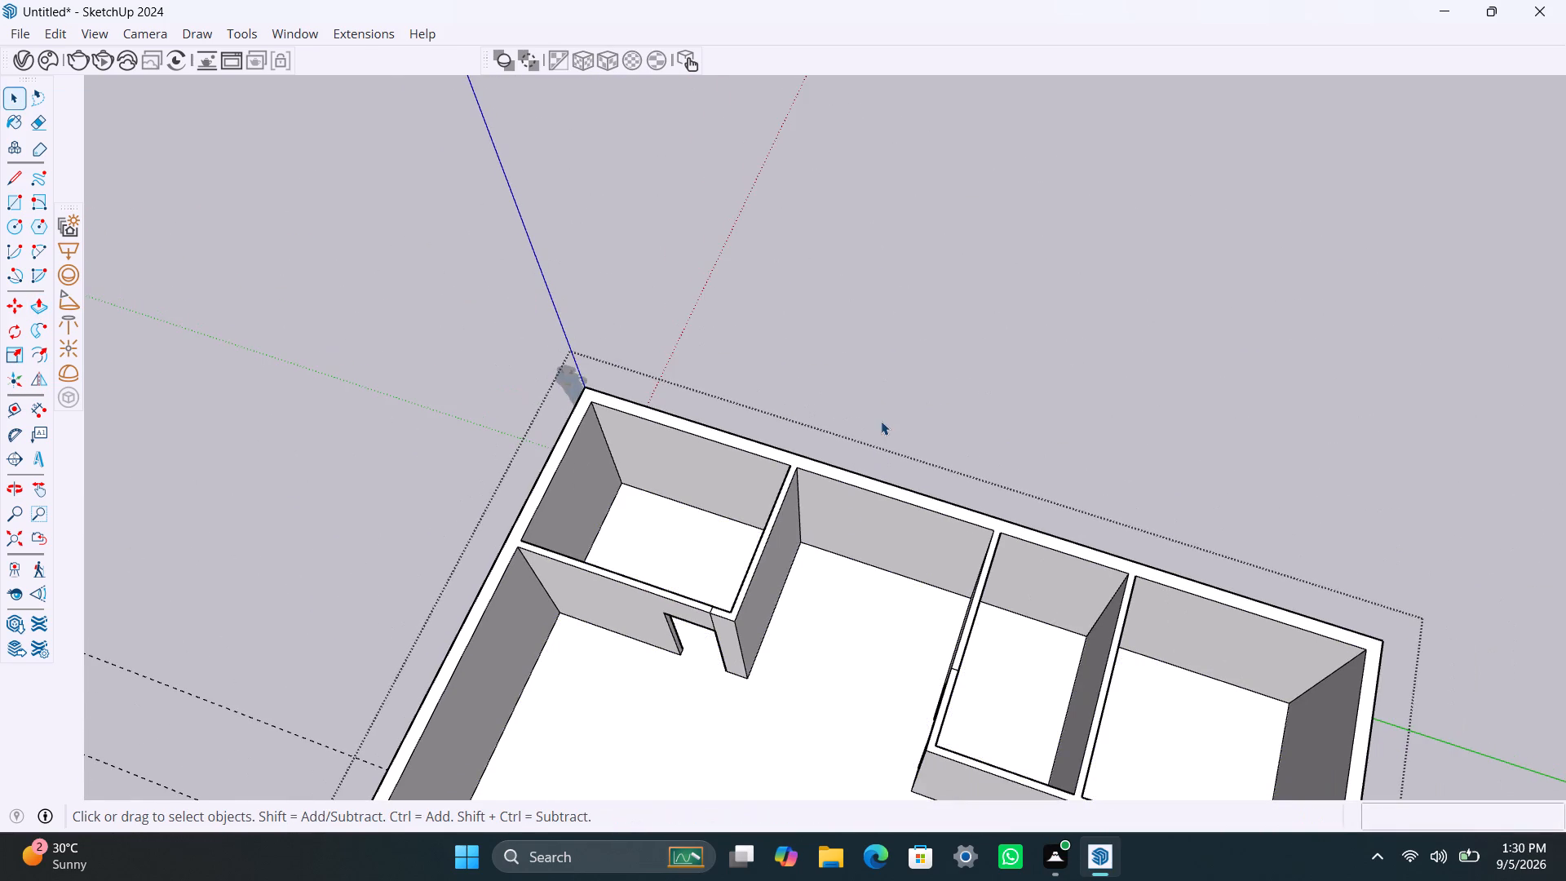
{"action": "left_click", "coordinate": [884, 415]}
Examine the overall room layout of the whole house model from above.
{"action": "scroll", "coordinate": [775, 444], "scroll_direction": "down", "scroll_amount": 7}
{"action": "middle_click_drag", "start_coordinate": [773, 639], "coordinate": [826, 656]}
{"action": "scroll", "coordinate": [776, 626], "scroll_direction": "down", "scroll_amount": 4}
{"action": "middle_click_drag", "start_coordinate": [761, 655], "coordinate": [1480, 588]}
{"action": "scroll", "coordinate": [1068, 549], "scroll_direction": "up", "scroll_amount": 2}
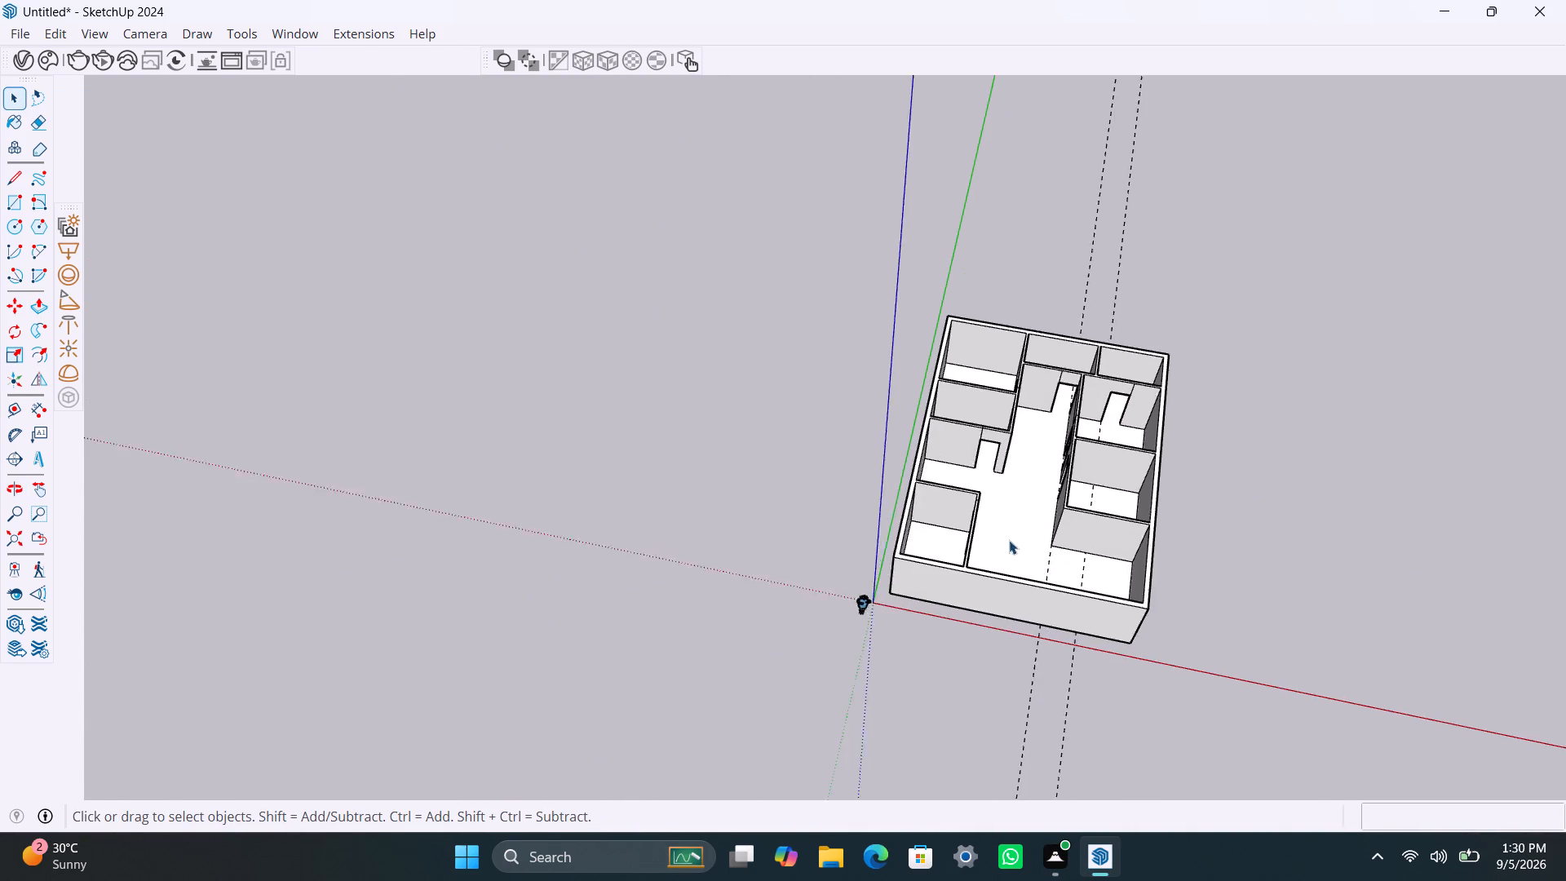
{"action": "scroll", "coordinate": [1009, 540], "scroll_direction": "up", "scroll_amount": 4}
{"action": "scroll", "coordinate": [1048, 427], "scroll_direction": "down", "scroll_amount": 4}
{"action": "scroll", "coordinate": [1044, 422], "scroll_direction": "up", "scroll_amount": 2}
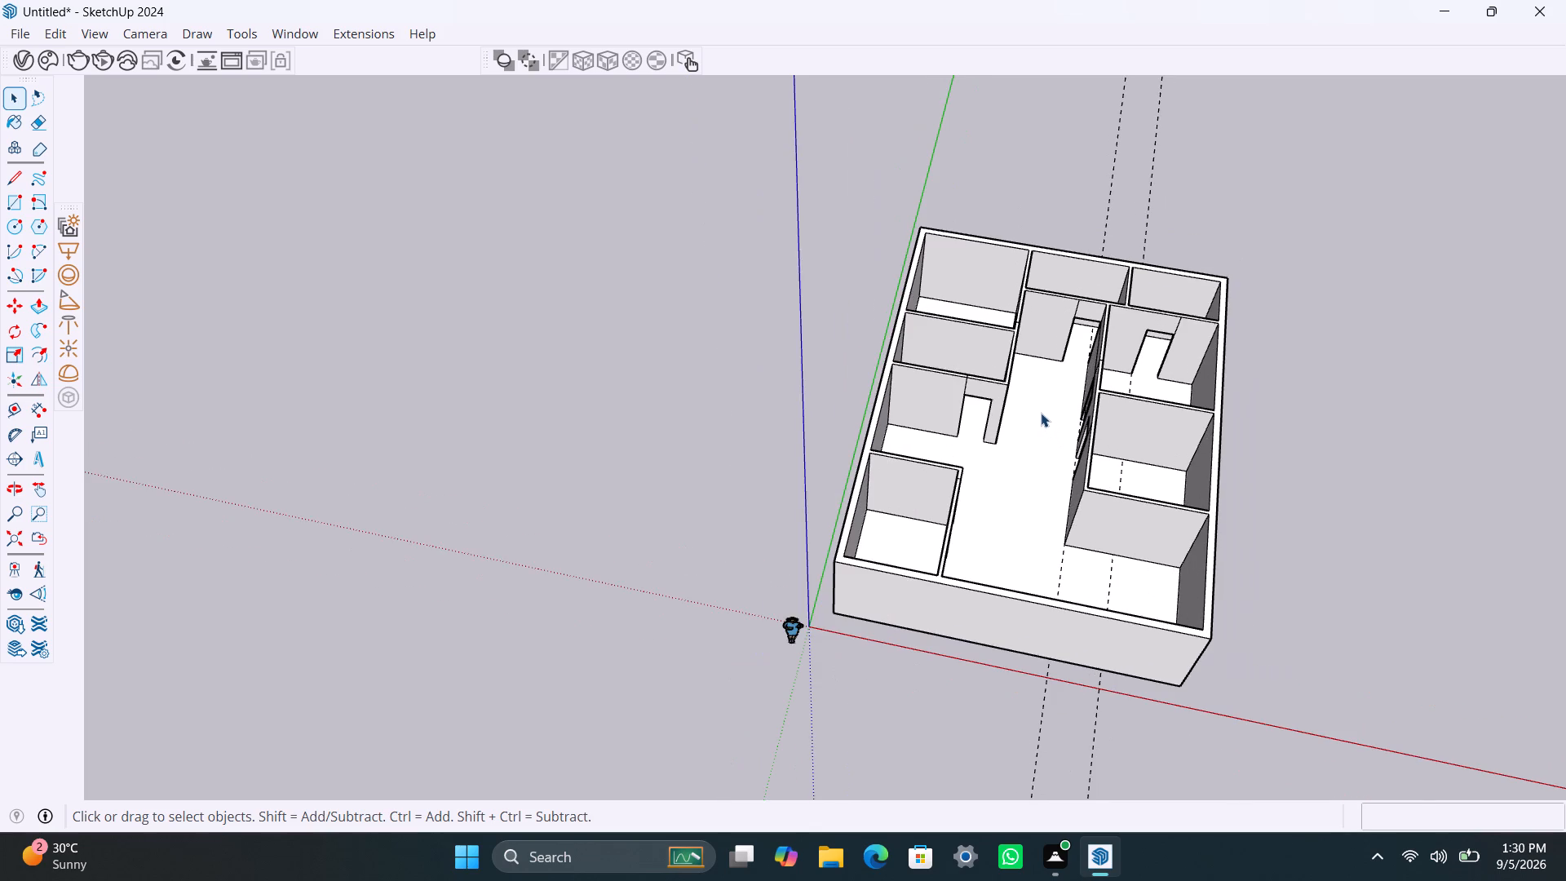
{"action": "scroll", "coordinate": [1047, 379], "scroll_direction": "up", "scroll_amount": 1}
{"action": "scroll", "coordinate": [1030, 398], "scroll_direction": "down", "scroll_amount": 4}
{"action": "scroll", "coordinate": [1014, 469], "scroll_direction": "down", "scroll_amount": 2}
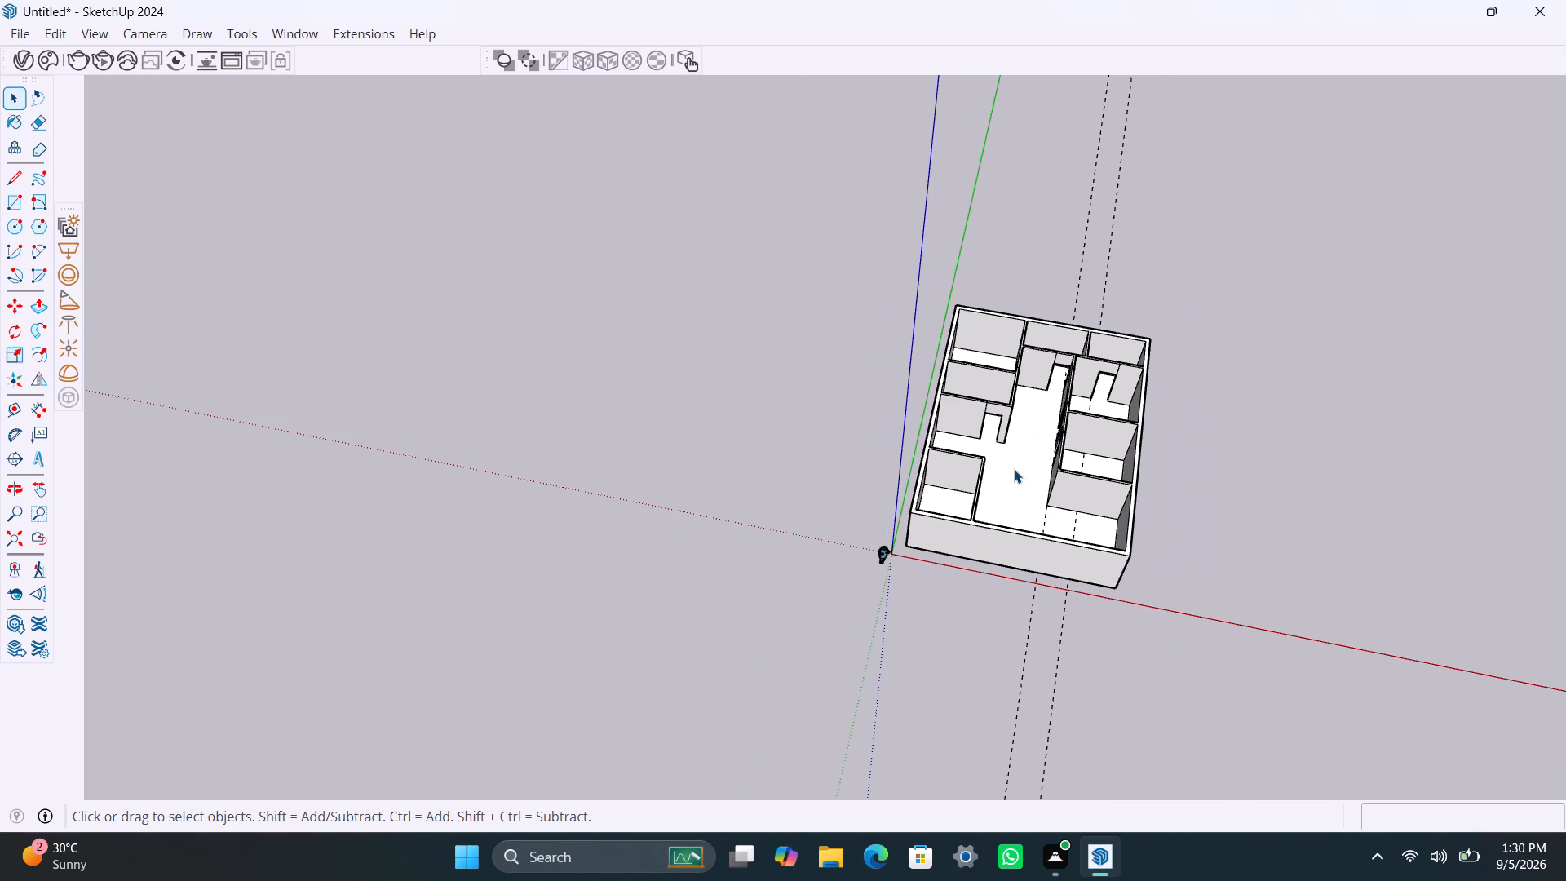
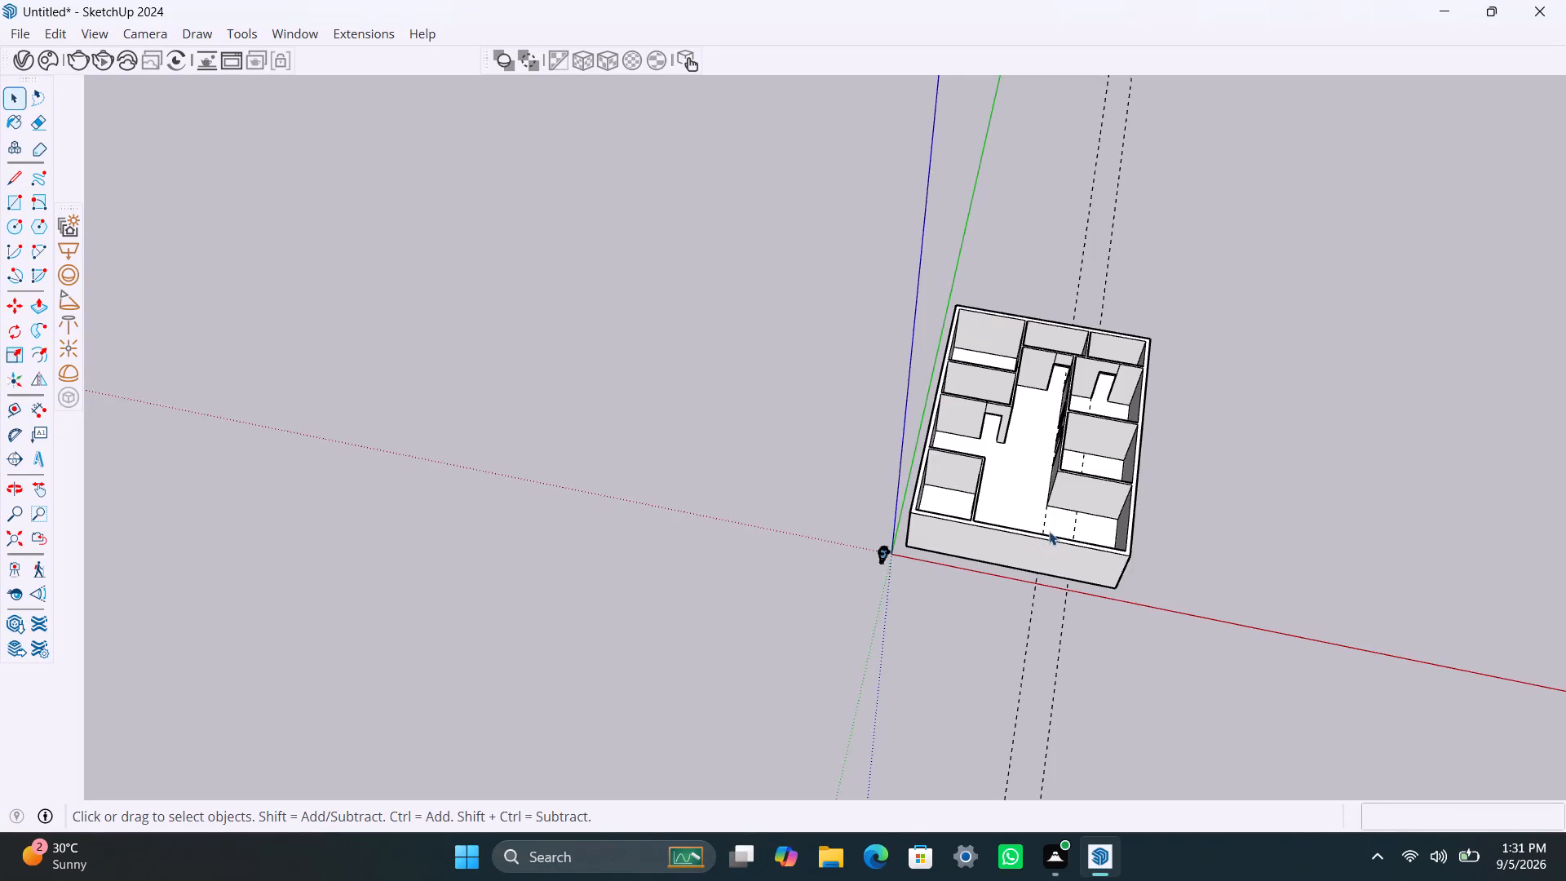
Open the wall group for editing and select the vertical corner edge where the long passage wall meets the front room's cross partition.
{"action": "scroll", "coordinate": [1044, 494], "scroll_direction": "up", "scroll_amount": 4}
{"action": "middle_click_drag", "start_coordinate": [1028, 529], "coordinate": [1028, 530]}
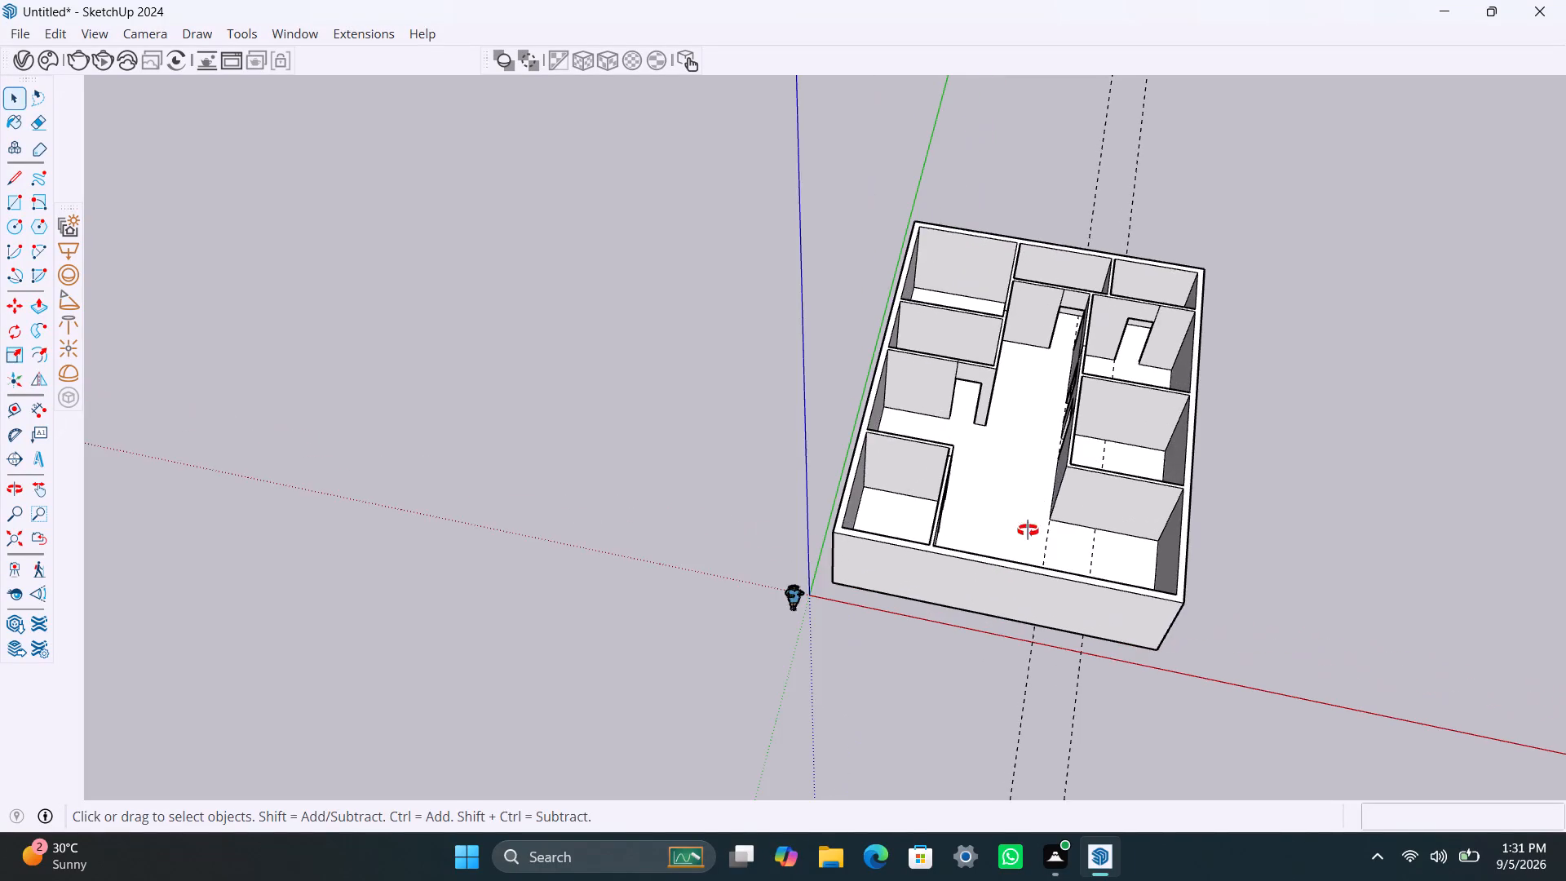
{"action": "middle_click_drag", "start_coordinate": [1028, 530], "coordinate": [1001, 716]}
{"action": "scroll", "coordinate": [1030, 616], "scroll_direction": "up", "scroll_amount": 4}
{"action": "middle_click_drag", "start_coordinate": [980, 622], "coordinate": [1042, 651]}
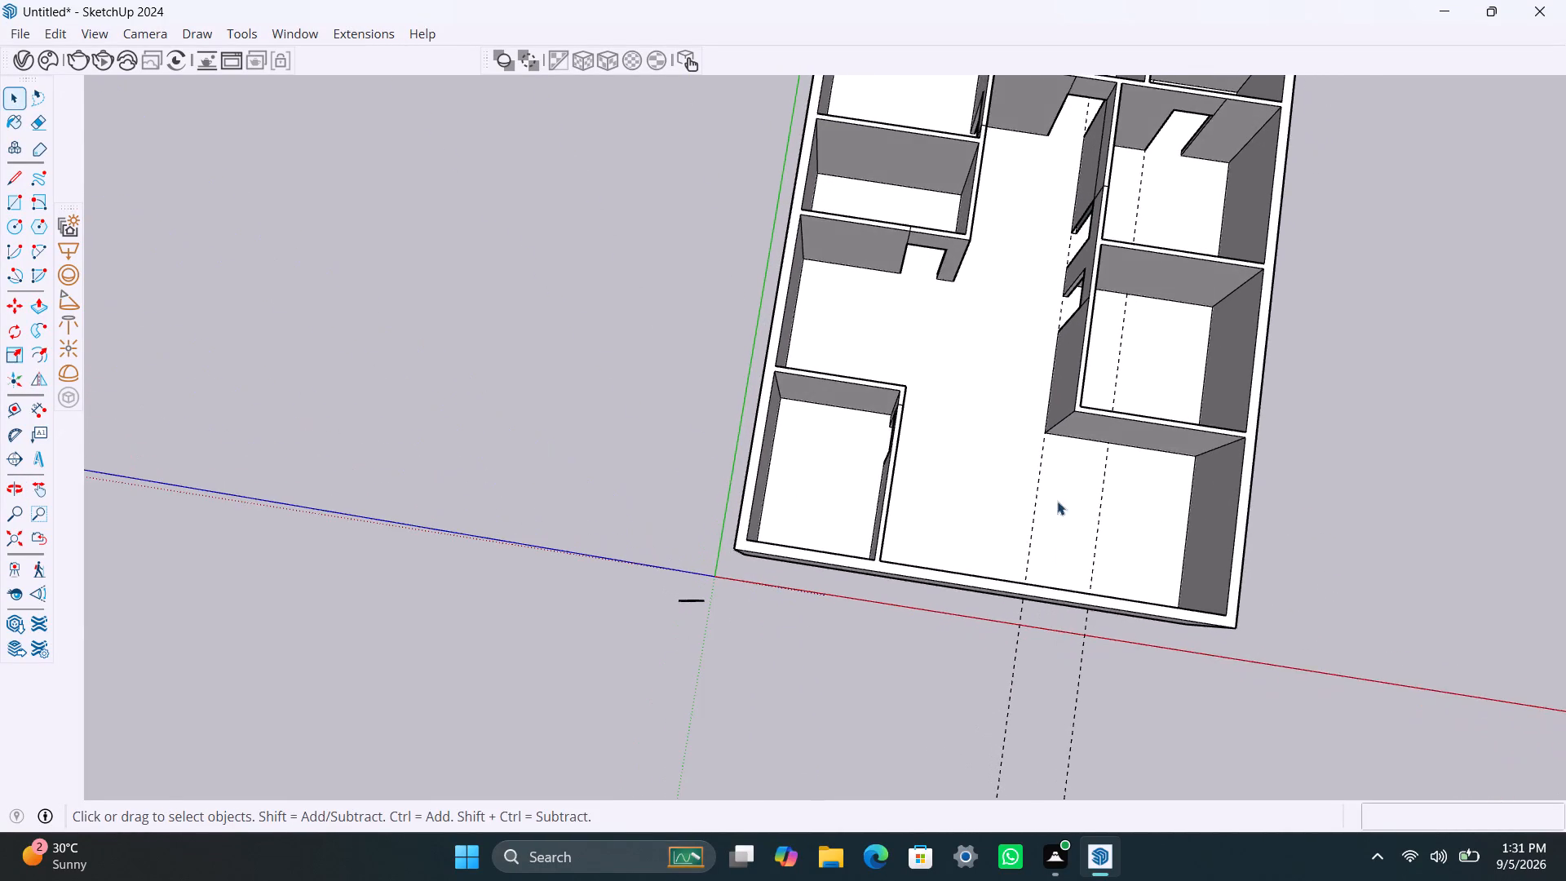
{"action": "scroll", "coordinate": [1057, 501], "scroll_direction": "up", "scroll_amount": 3}
{"action": "middle_click_drag", "start_coordinate": [992, 567], "coordinate": [1036, 575]}
{"action": "scroll", "coordinate": [1066, 465], "scroll_direction": "up", "scroll_amount": 3}
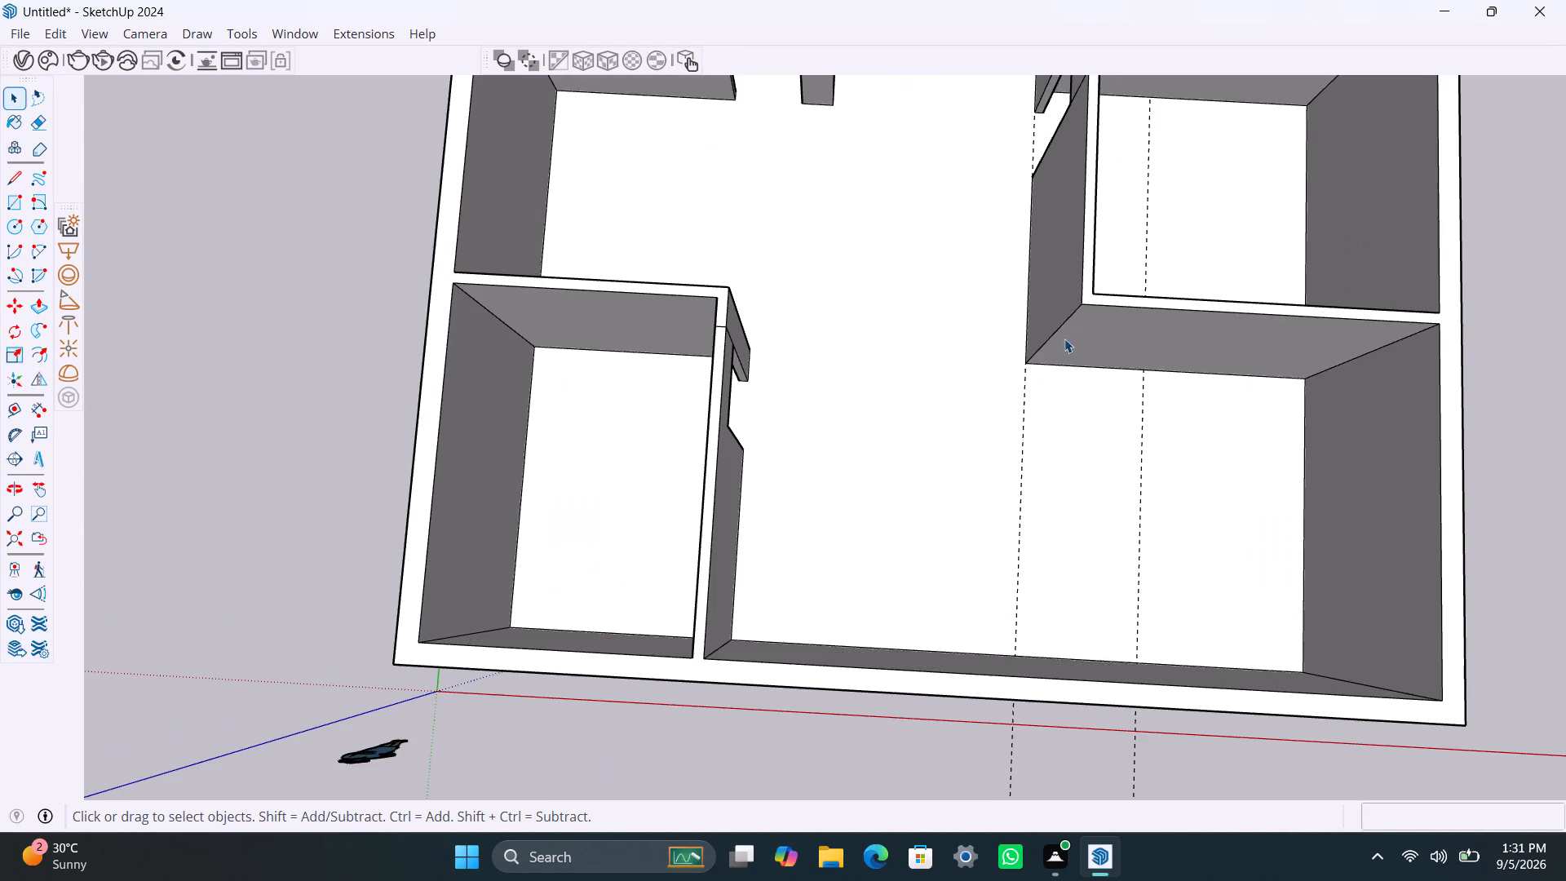
{"action": "scroll", "coordinate": [1065, 339], "scroll_direction": "up", "scroll_amount": 2}
{"action": "left_click", "coordinate": [1063, 321]}
{"action": "double_click", "coordinate": [1067, 321]}
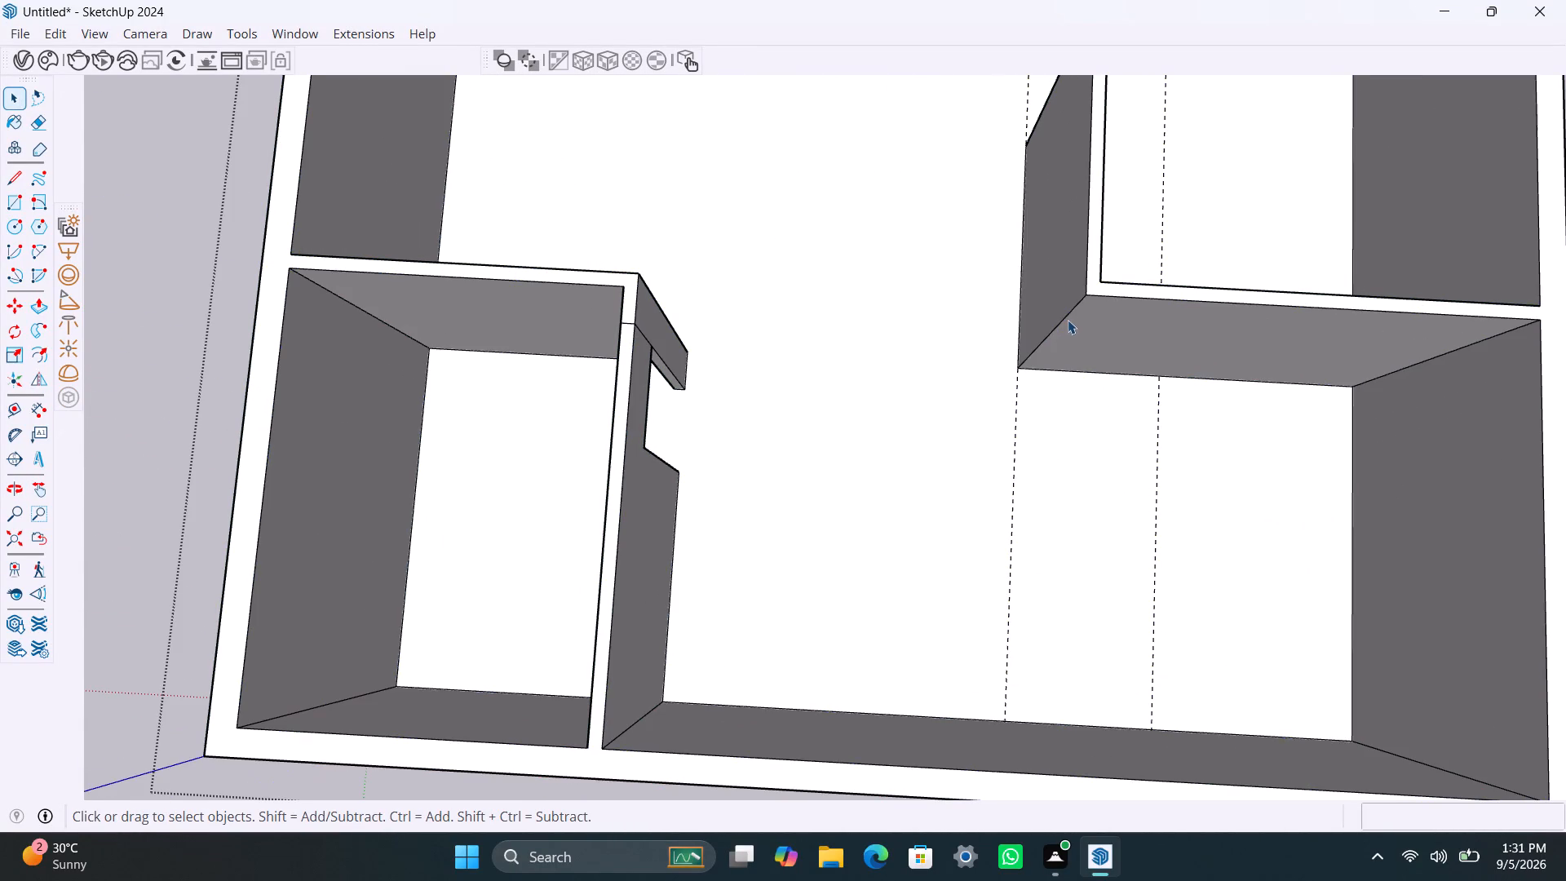
{"action": "left_click", "coordinate": [1067, 321]}
{"action": "scroll", "coordinate": [1064, 321], "scroll_direction": "up", "scroll_amount": 2}
{"action": "left_click", "coordinate": [1063, 322]}
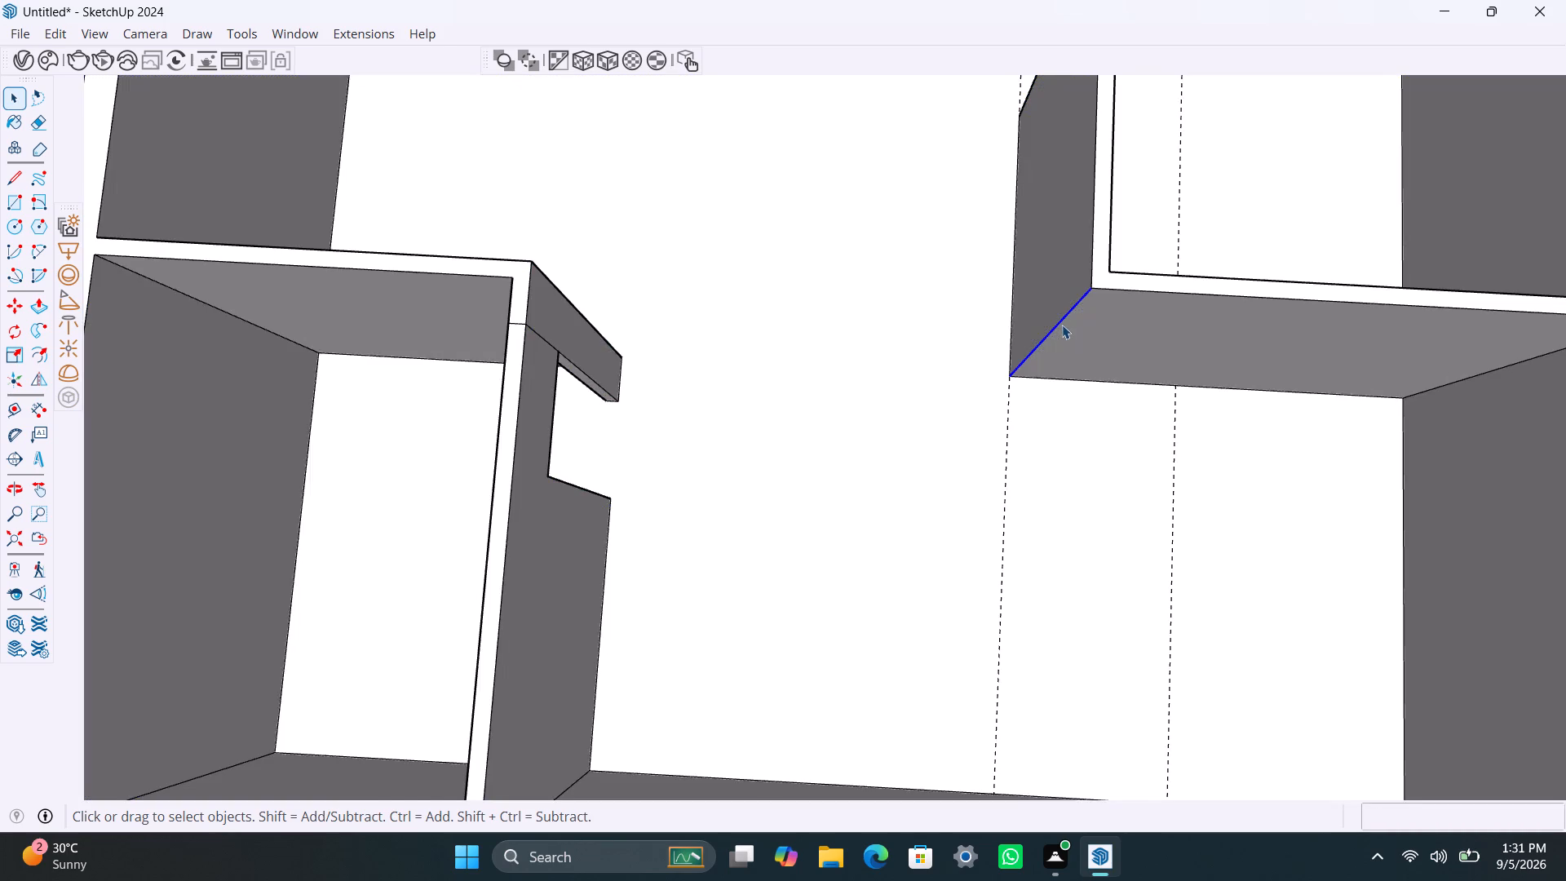
{"action": "scroll", "coordinate": [1061, 330], "scroll_direction": "down", "scroll_amount": 5}
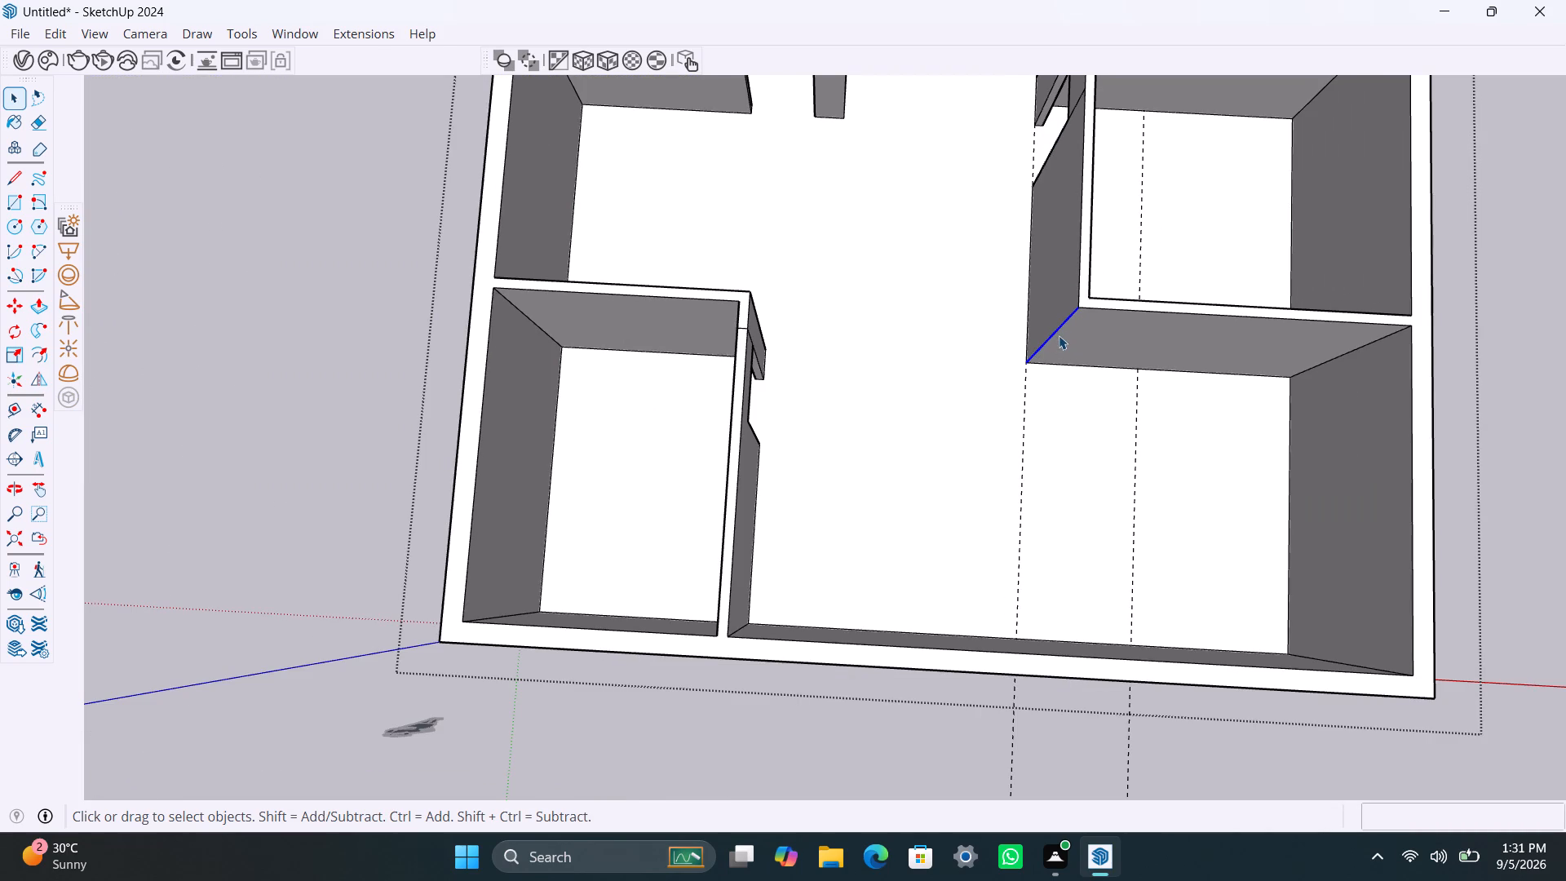
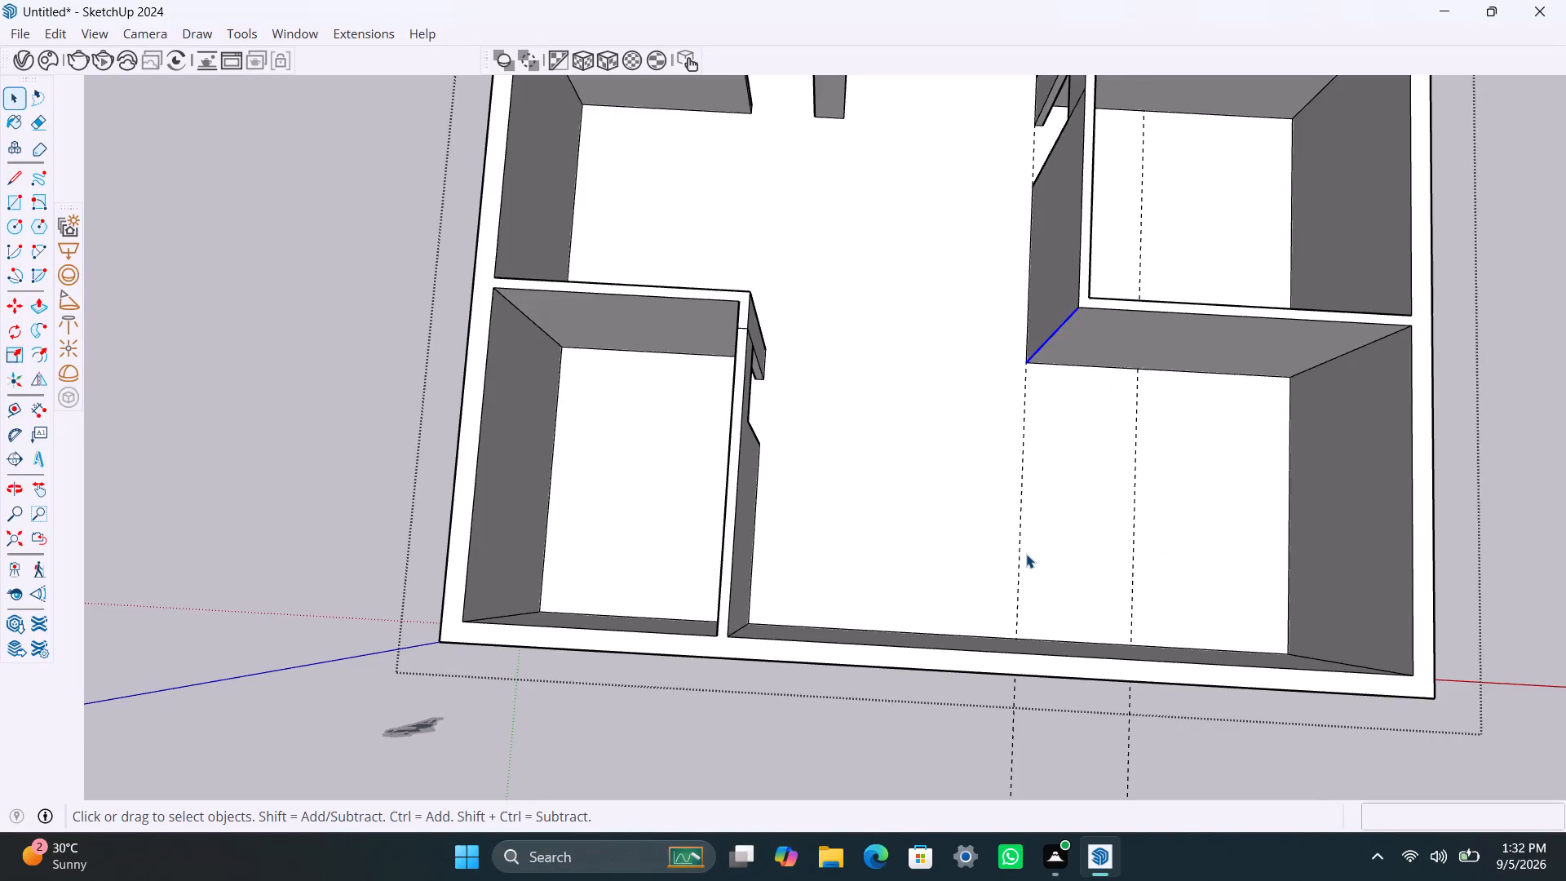
Copy the selected vertical corner edge 4.5" along the front room's cross partition to mark the wall thickness.
{"action": "scroll", "coordinate": [1026, 554], "scroll_direction": "down", "scroll_amount": 1}
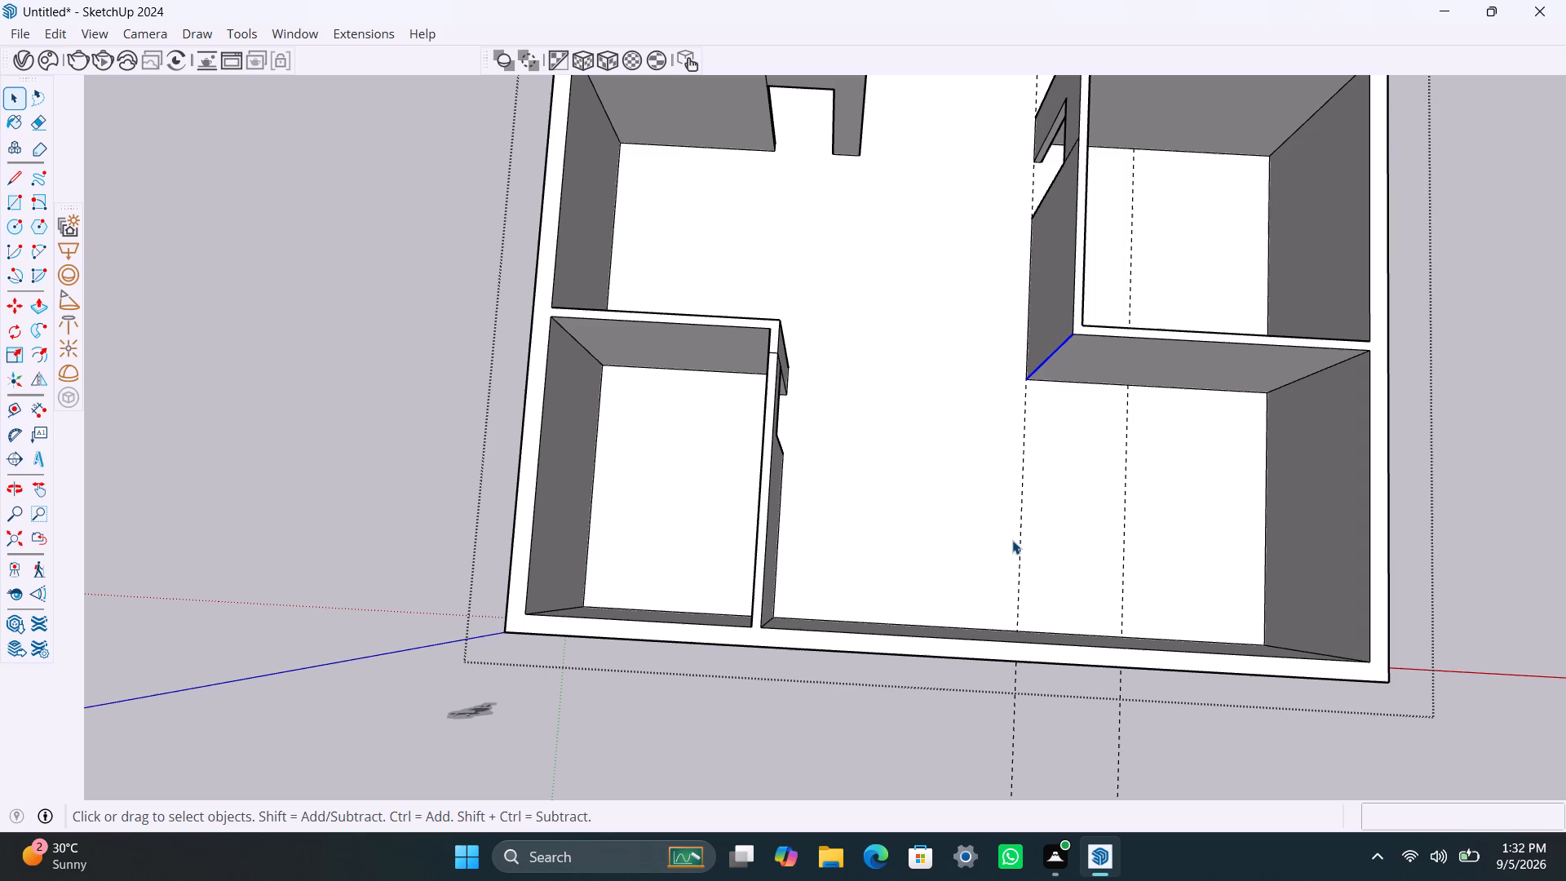
{"action": "scroll", "coordinate": [1055, 400], "scroll_direction": "up", "scroll_amount": 1}
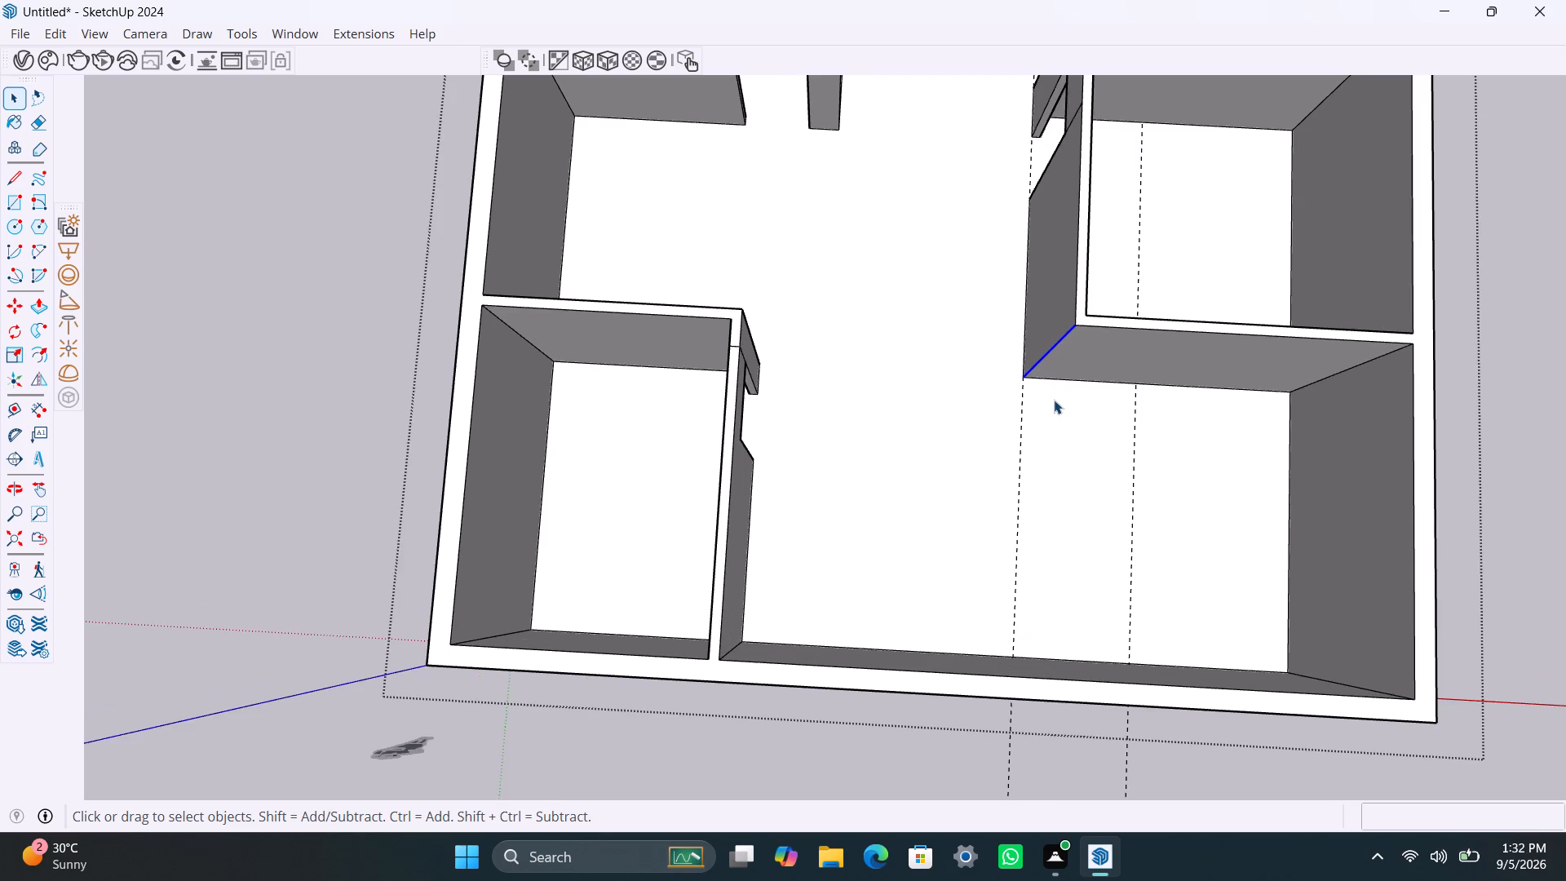
{"action": "middle_click_drag", "start_coordinate": [1054, 400], "coordinate": [985, 330]}
{"action": "scroll", "coordinate": [1068, 335], "scroll_direction": "up", "scroll_amount": 2}
{"action": "middle_click_drag", "start_coordinate": [1083, 367], "coordinate": [1017, 320]}
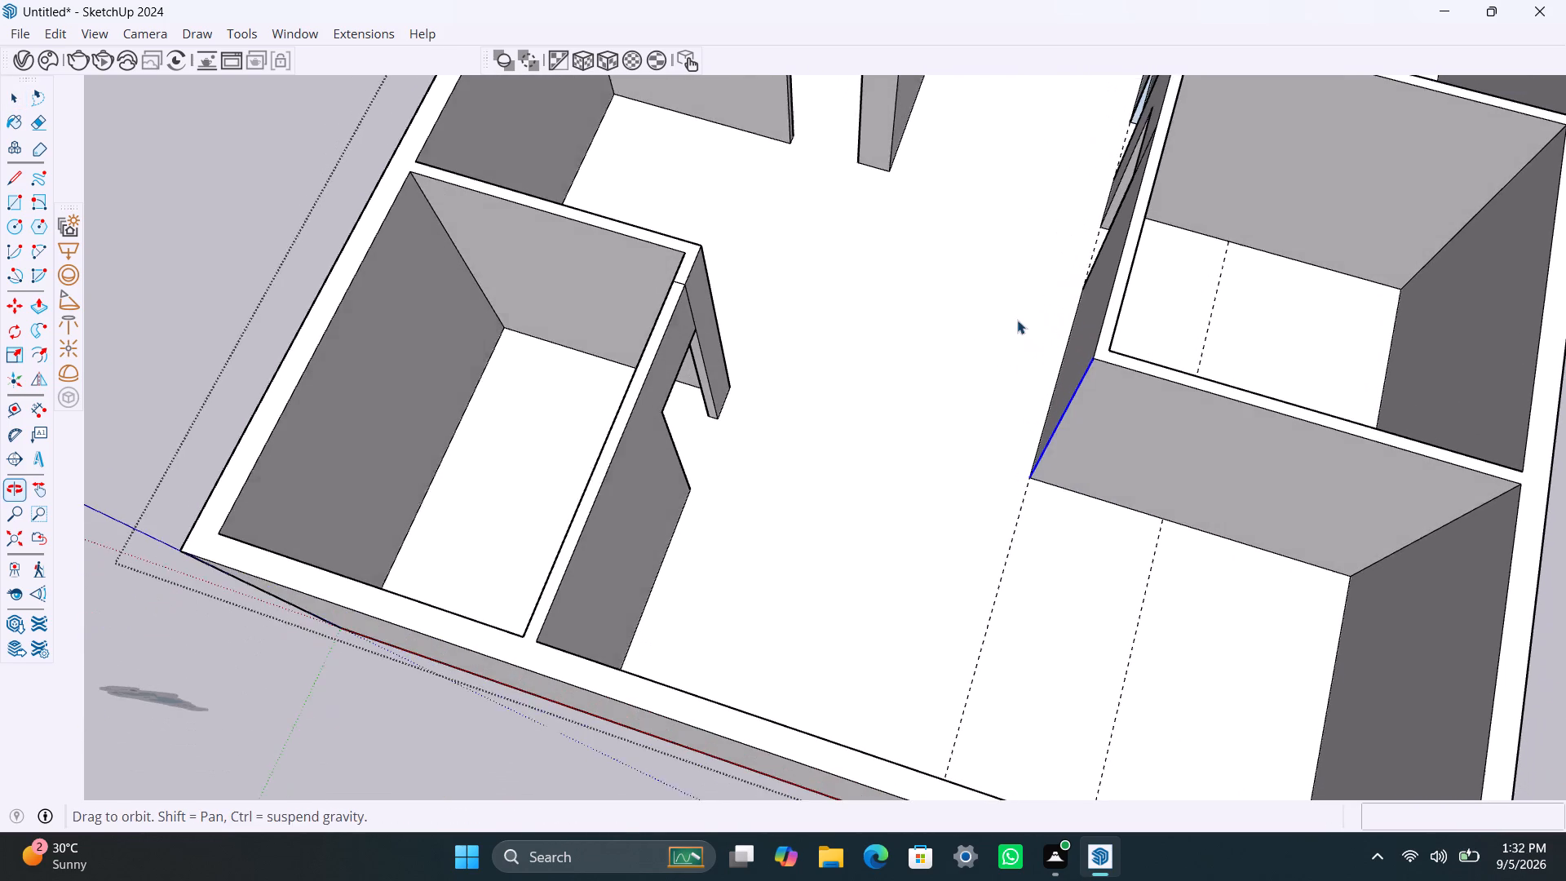
{"action": "key", "text": "m"}
{"action": "left_click", "coordinate": [1089, 360]}
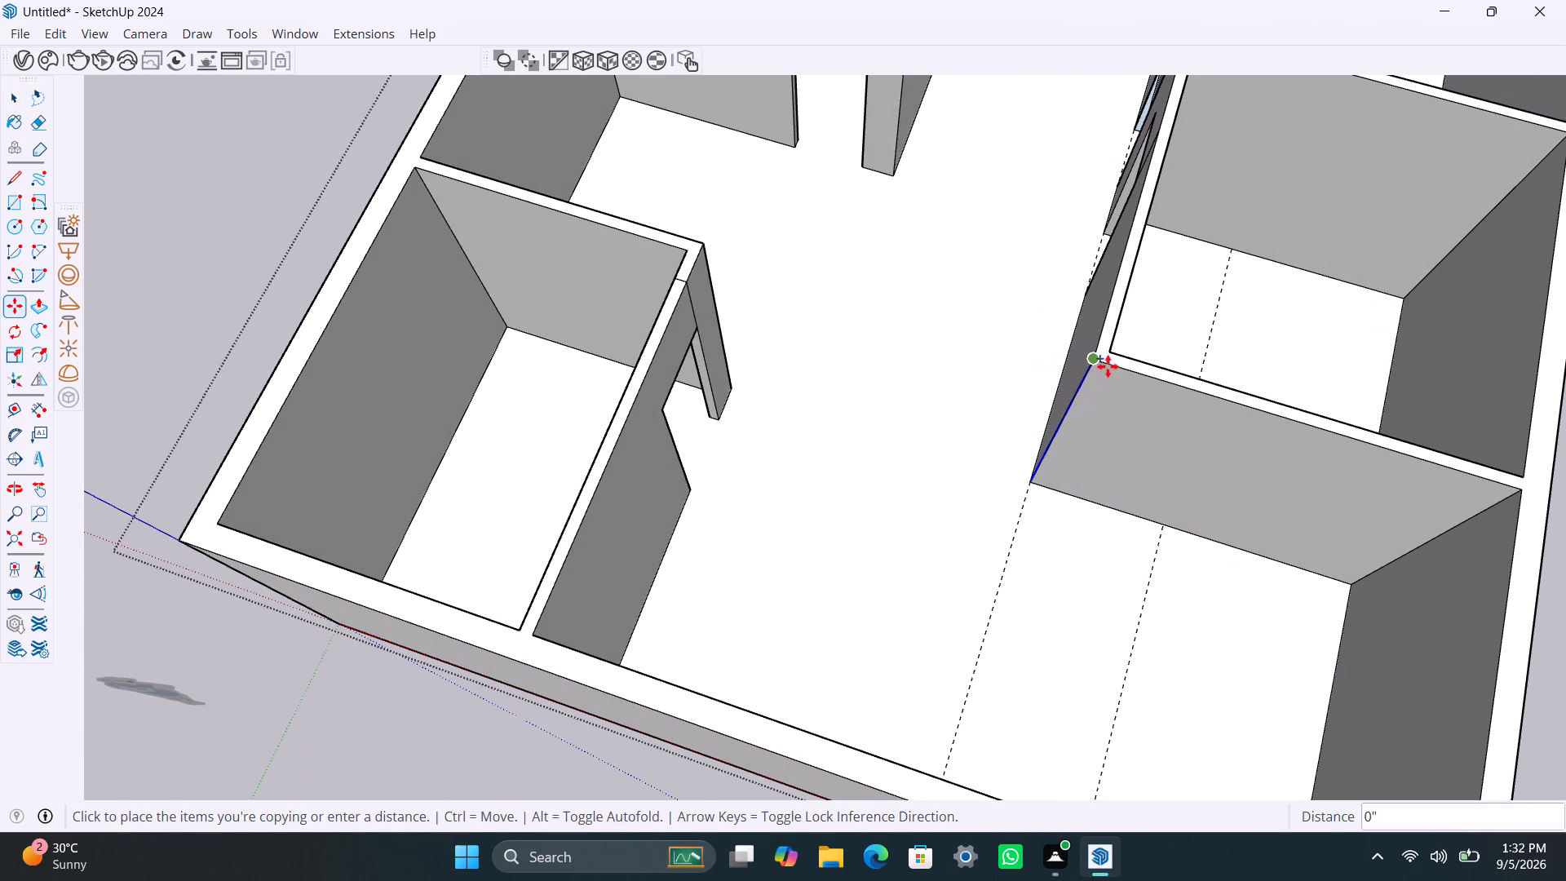
{"action": "type", "text": "4.5"}
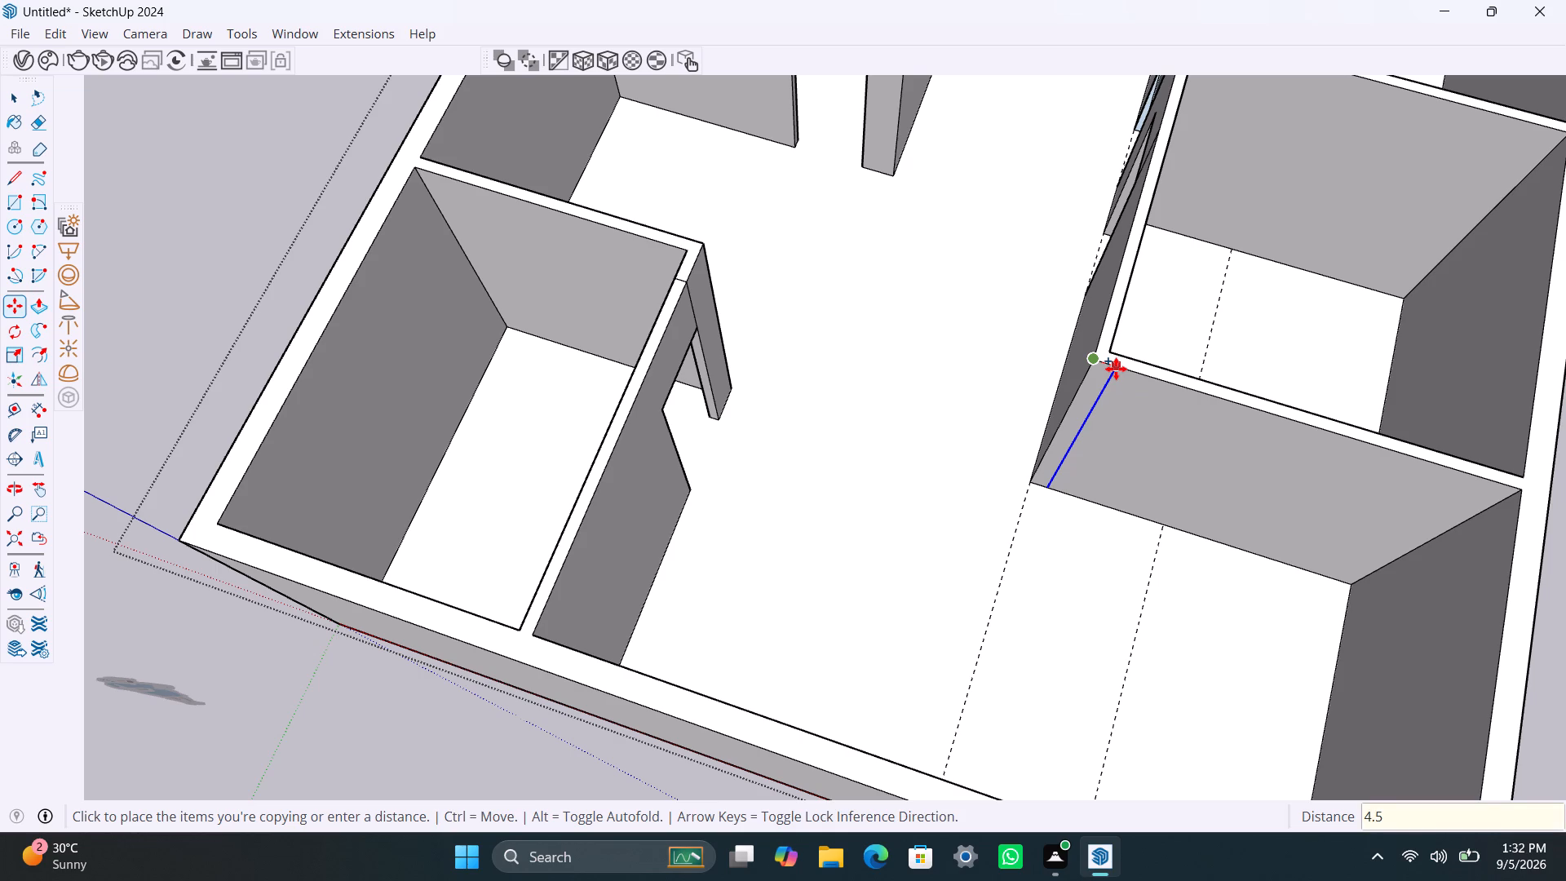
{"action": "key", "text": "shift+quotedbl"}
{"action": "key", "text": "Return"}
{"action": "key", "text": "space"}
Push/Pull the narrow 4.5" strip about 12' 6 1/2" to the front outer wall, extending the long passage wall.
{"action": "scroll", "coordinate": [1077, 374], "scroll_direction": "up", "scroll_amount": 3}
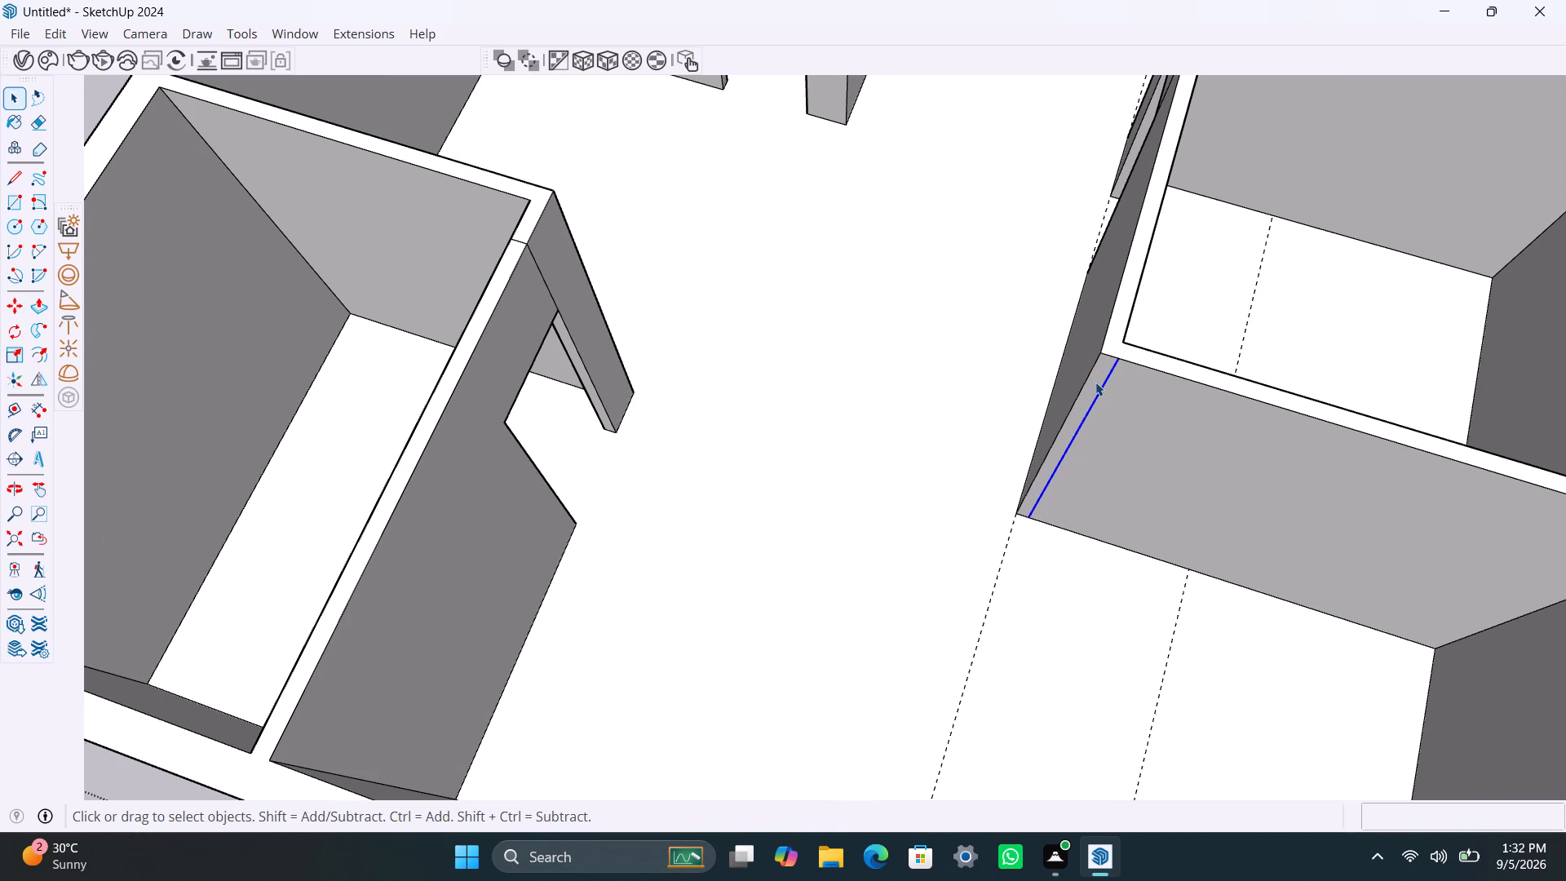
{"action": "left_click", "coordinate": [1095, 382]}
{"action": "key", "text": "p"}
{"action": "left_click", "coordinate": [1095, 382]}
{"action": "scroll", "coordinate": [1046, 557], "scroll_direction": "down", "scroll_amount": 7}
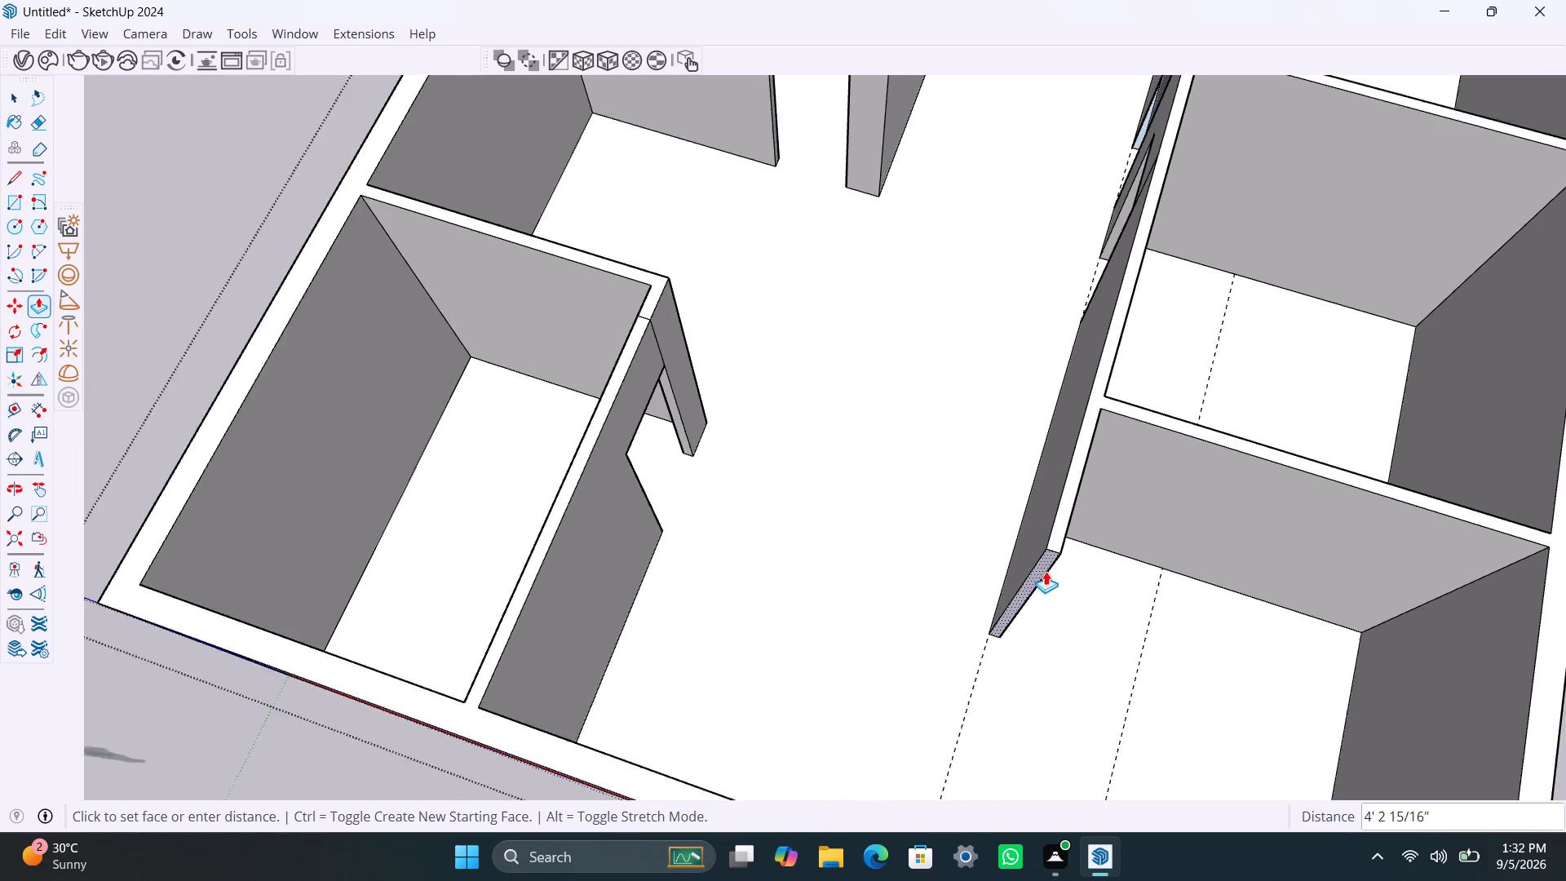
{"action": "scroll", "coordinate": [1046, 571], "scroll_direction": "down", "scroll_amount": 8}
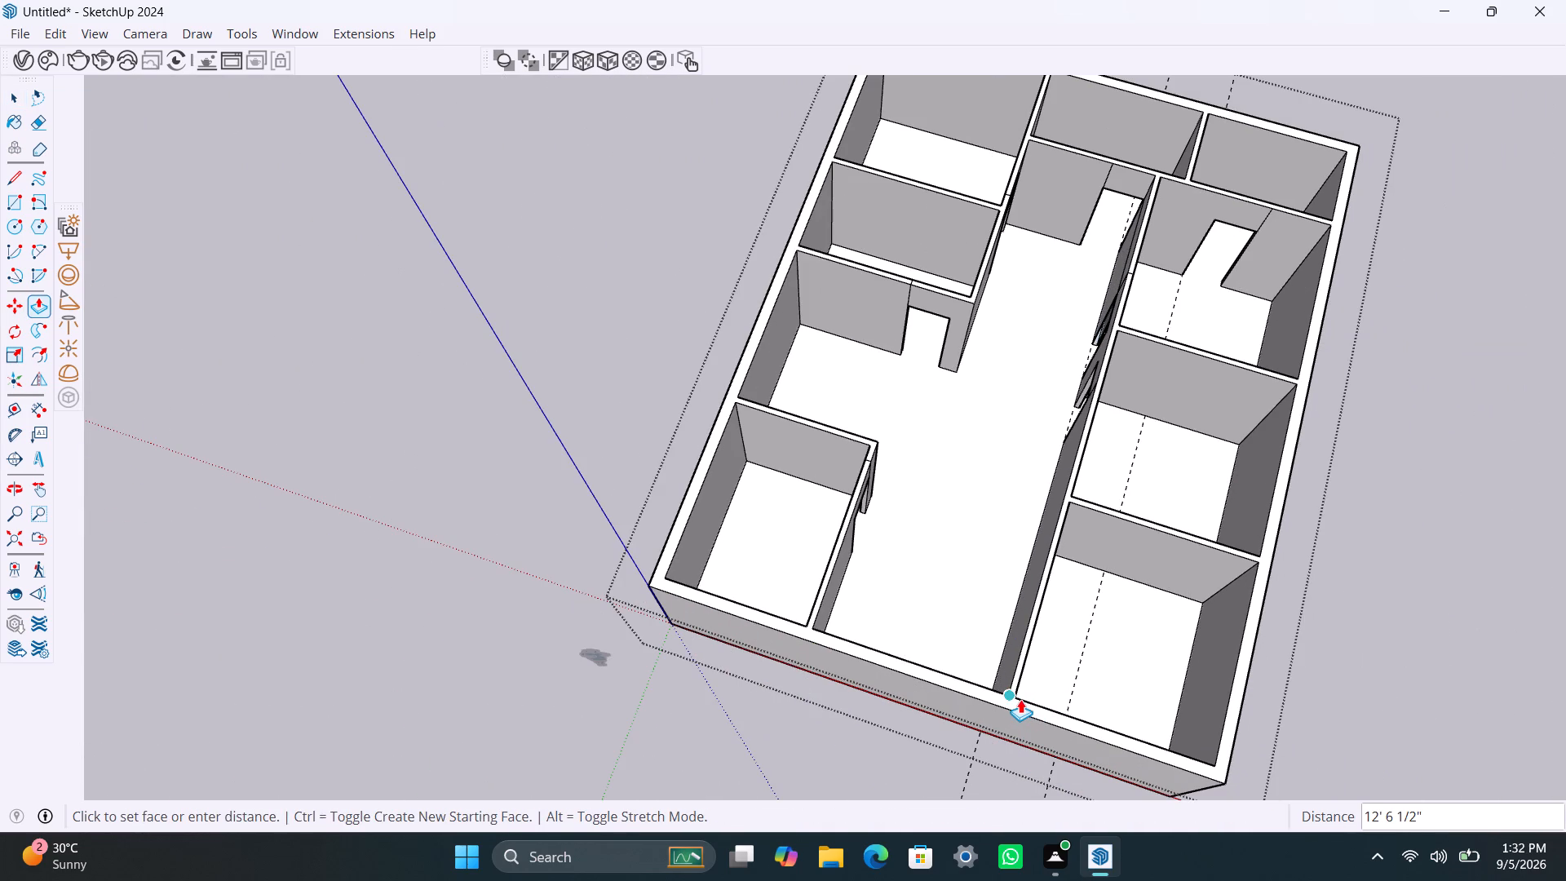
{"action": "left_click", "coordinate": [1020, 699]}
{"action": "key", "text": "space"}
Copy the vertical corner edge beside the outer side wall along the front corner room's partition with the door opening.
{"action": "scroll", "coordinate": [1069, 632], "scroll_direction": "down", "scroll_amount": 2}
{"action": "middle_click_drag", "start_coordinate": [1050, 652], "coordinate": [280, 527]}
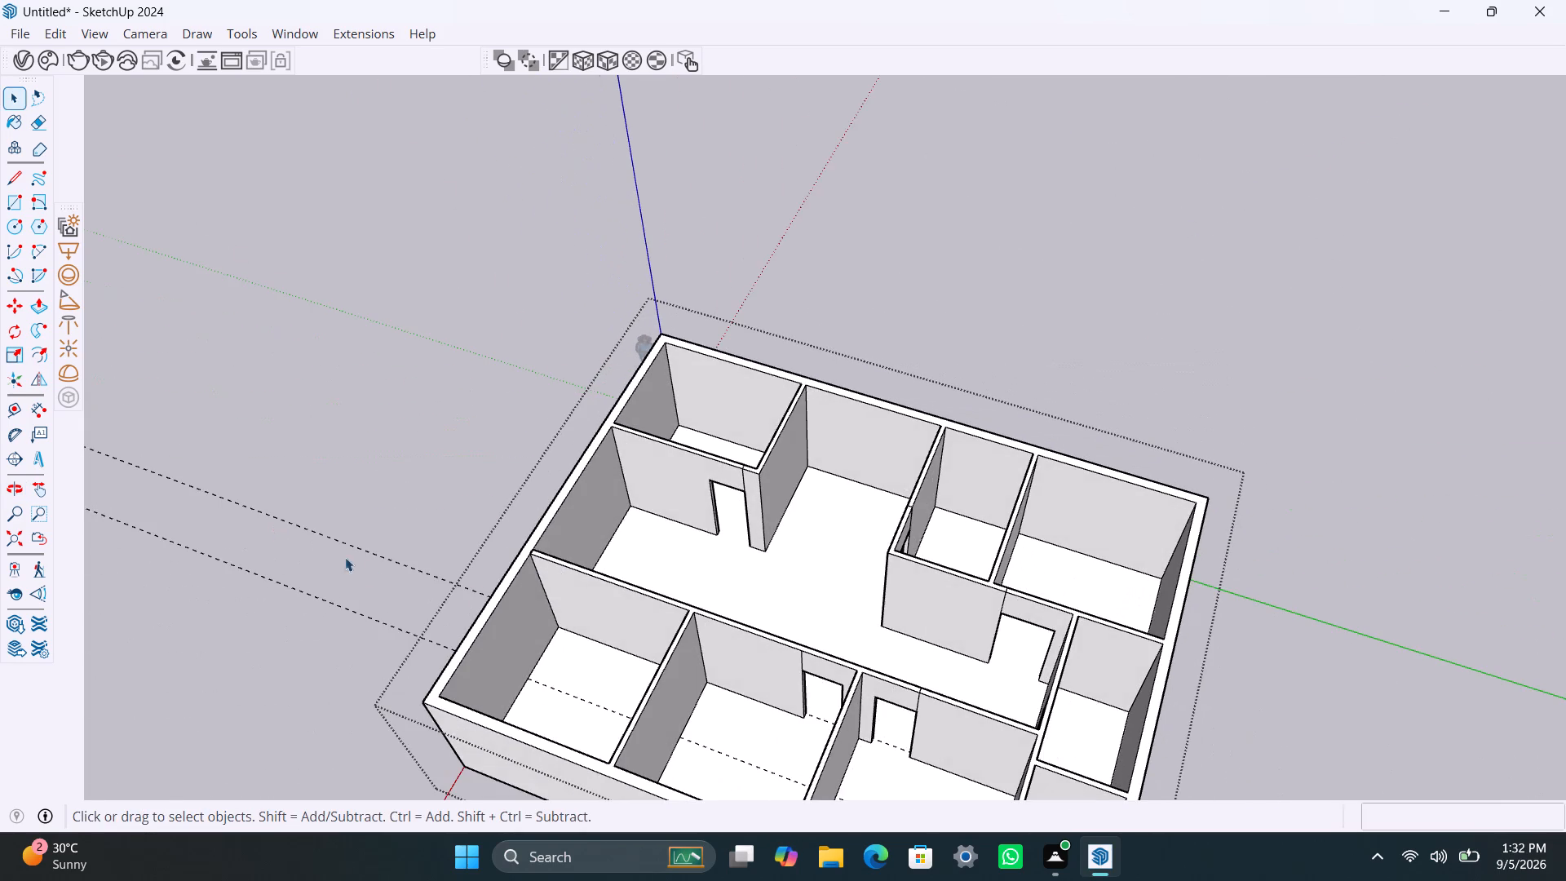
{"action": "scroll", "coordinate": [563, 569], "scroll_direction": "up", "scroll_amount": 20}
{"action": "scroll", "coordinate": [563, 569], "scroll_direction": "up", "scroll_amount": 3}
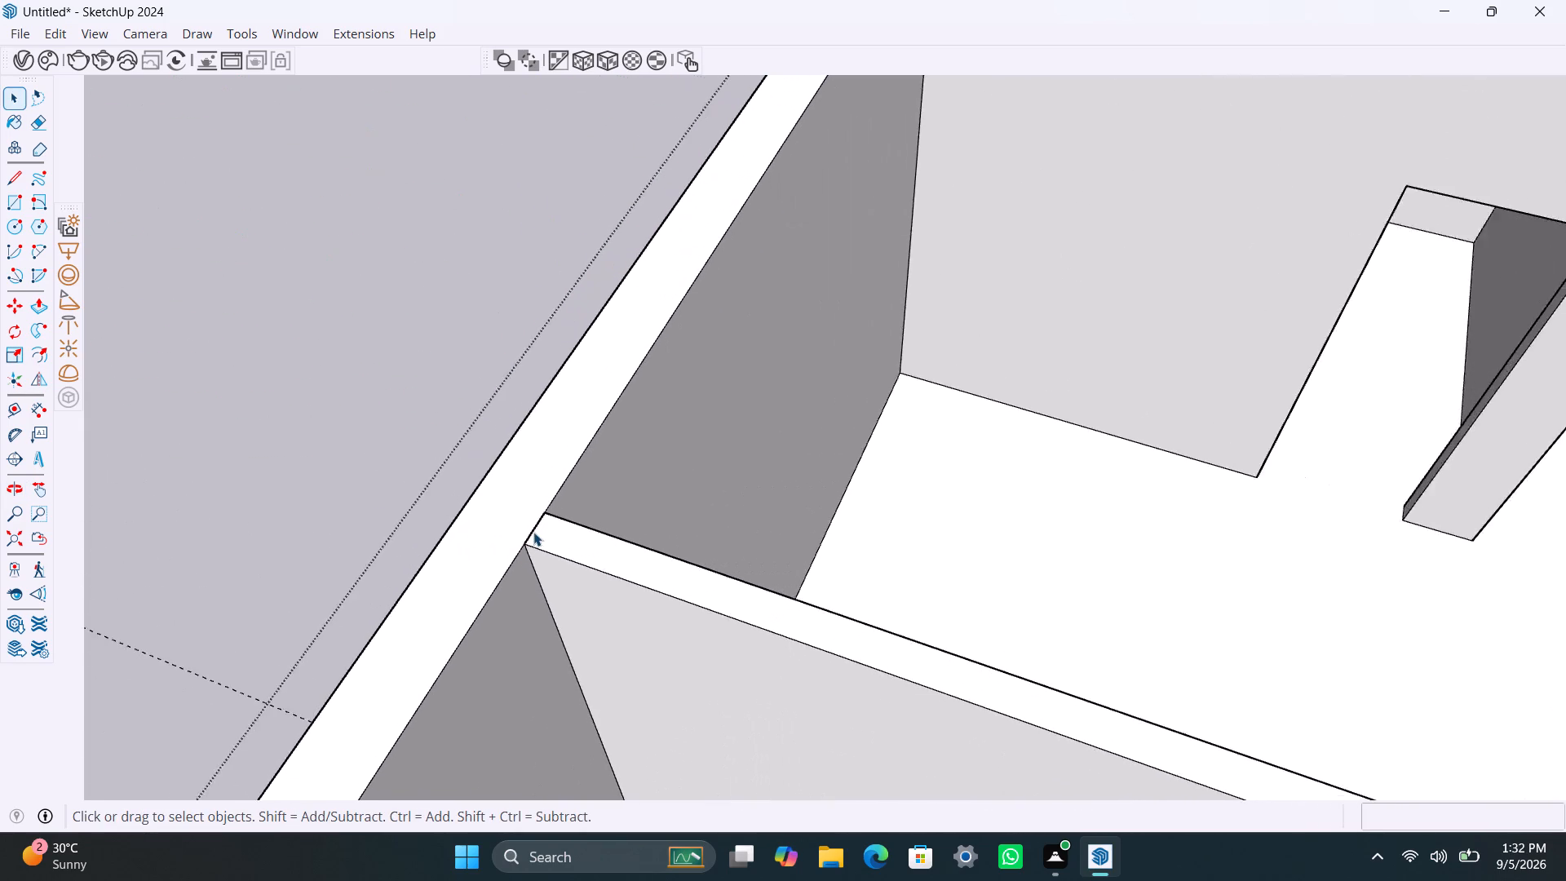
{"action": "scroll", "coordinate": [533, 532], "scroll_direction": "up", "scroll_amount": 5}
{"action": "scroll", "coordinate": [531, 532], "scroll_direction": "down", "scroll_amount": 20}
{"action": "scroll", "coordinate": [531, 532], "scroll_direction": "down", "scroll_amount": 10}
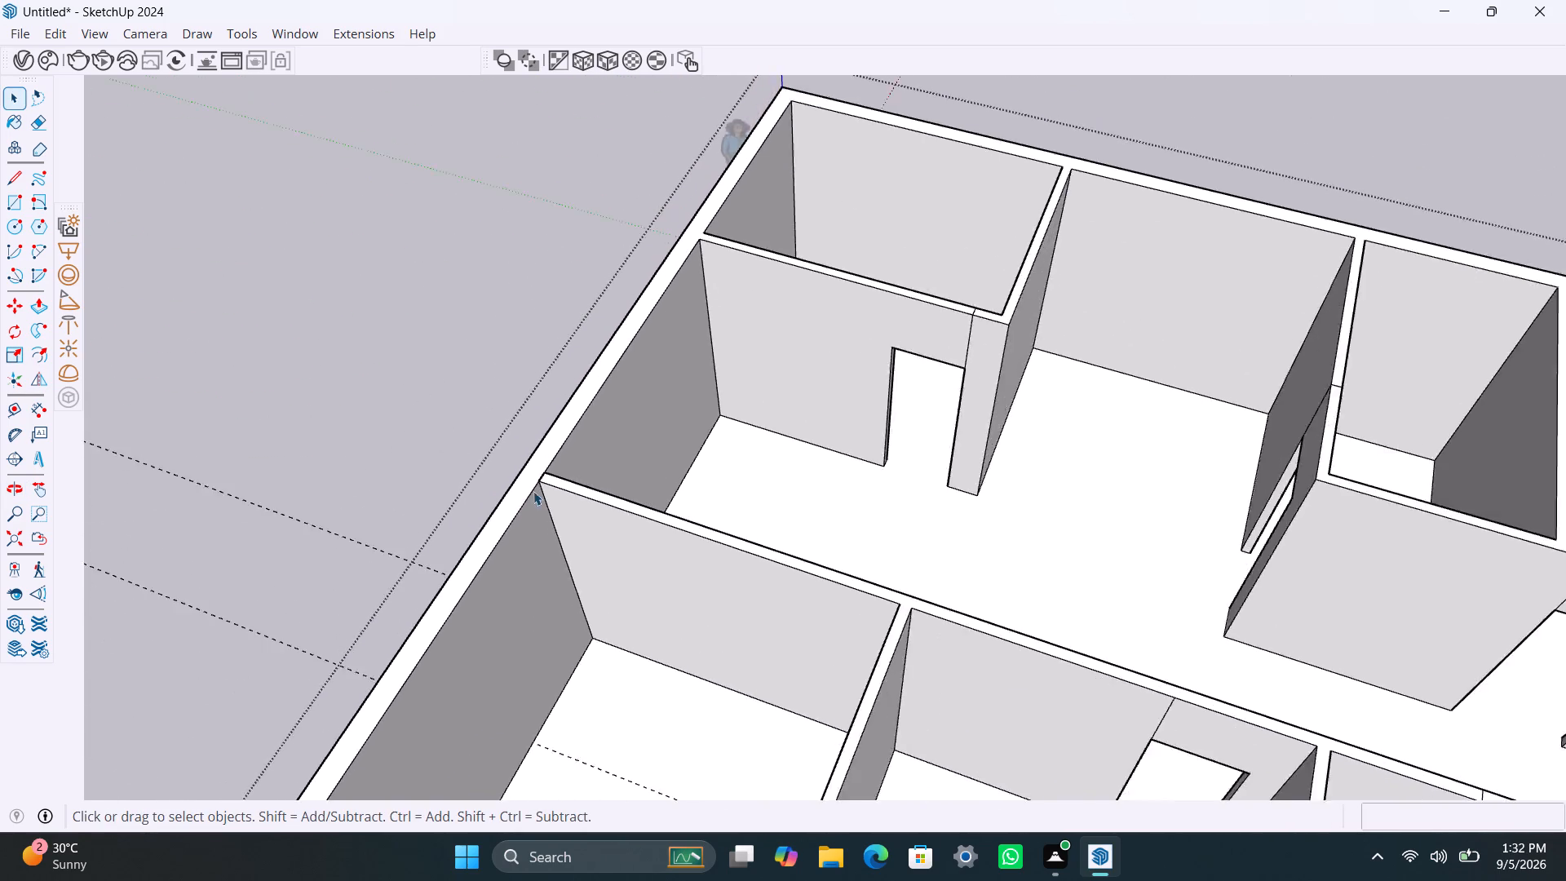
{"action": "scroll", "coordinate": [533, 491], "scroll_direction": "down", "scroll_amount": 18}
{"action": "middle_click_drag", "start_coordinate": [513, 525], "coordinate": [1427, 526]}
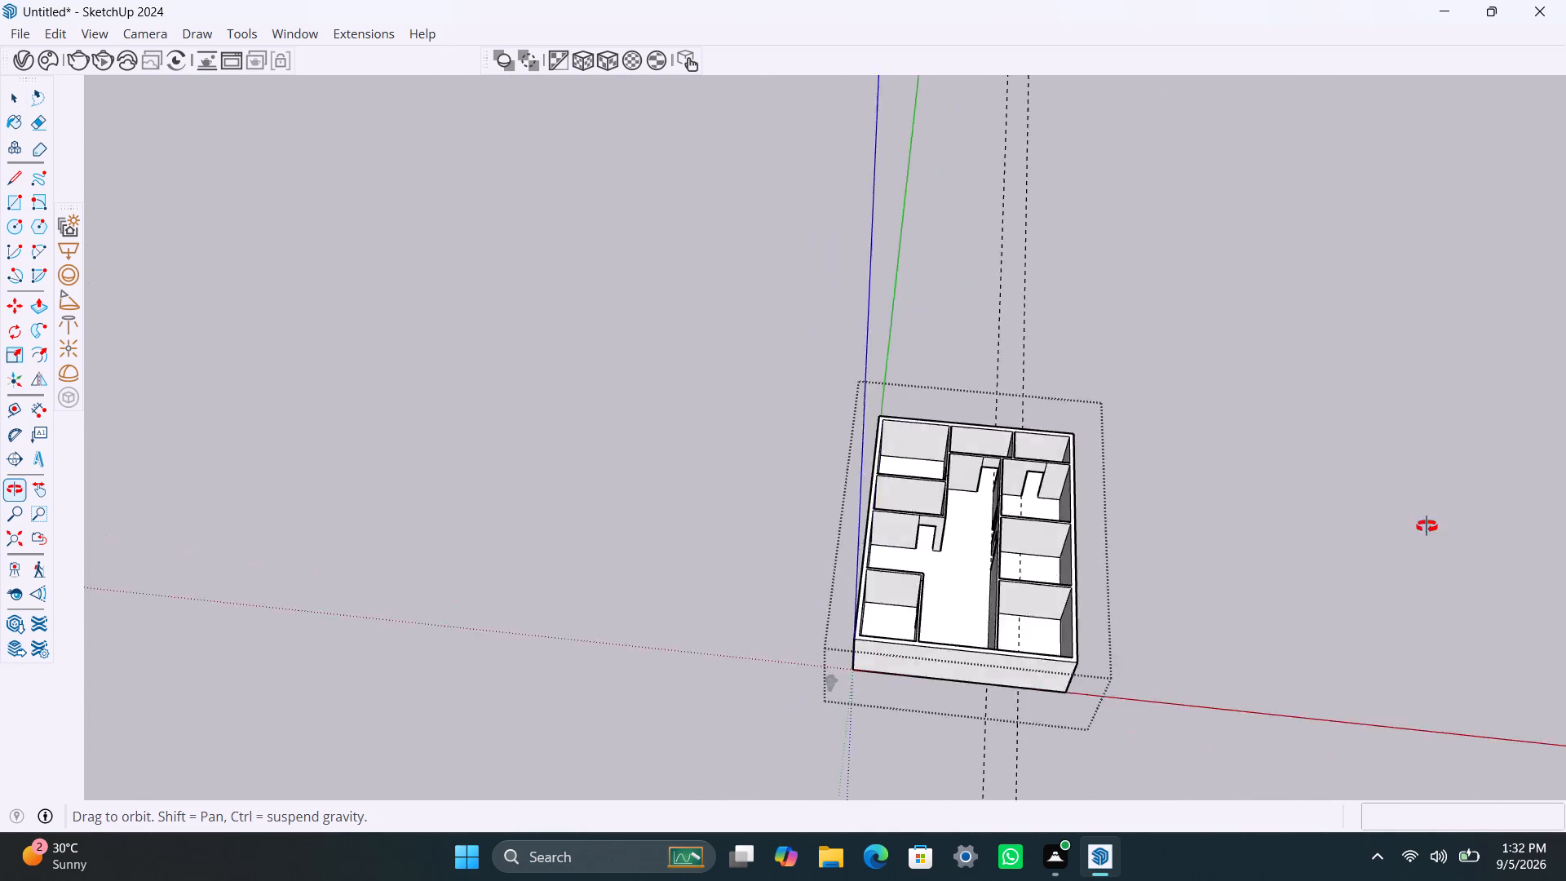
{"action": "middle_click_drag", "start_coordinate": [1427, 526], "coordinate": [1459, 517]}
{"action": "scroll", "coordinate": [1173, 626], "scroll_direction": "up", "scroll_amount": 4}
{"action": "middle_click_drag", "start_coordinate": [995, 611], "coordinate": [888, 593]}
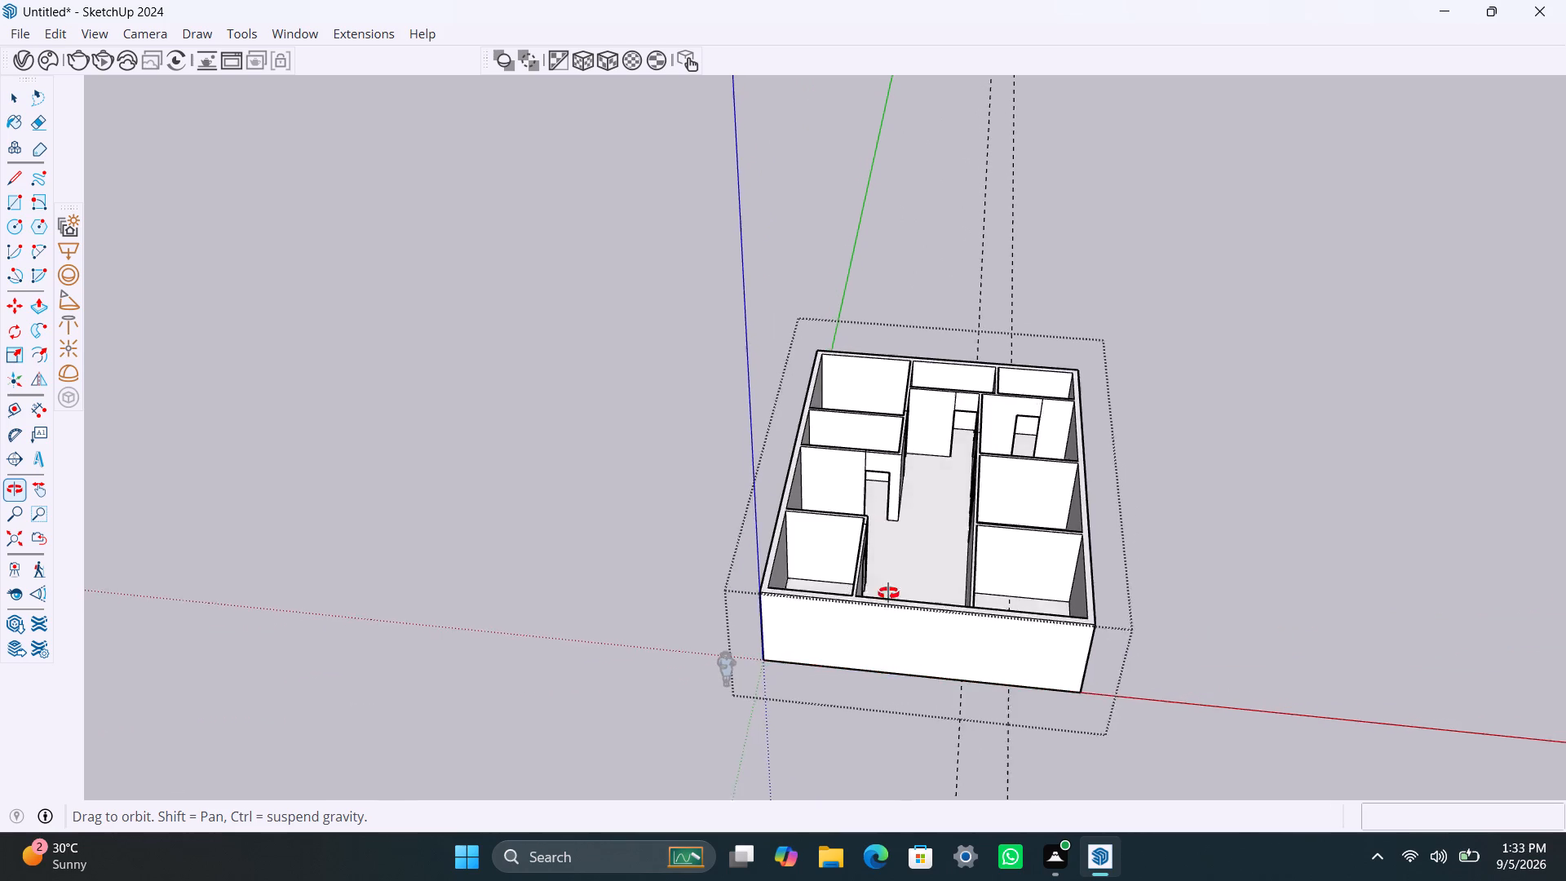
{"action": "middle_click_drag", "start_coordinate": [888, 593], "coordinate": [878, 720]}
{"action": "scroll", "coordinate": [872, 636], "scroll_direction": "up", "scroll_amount": 3}
{"action": "middle_click_drag", "start_coordinate": [897, 608], "coordinate": [886, 733]}
{"action": "scroll", "coordinate": [863, 601], "scroll_direction": "up", "scroll_amount": 4}
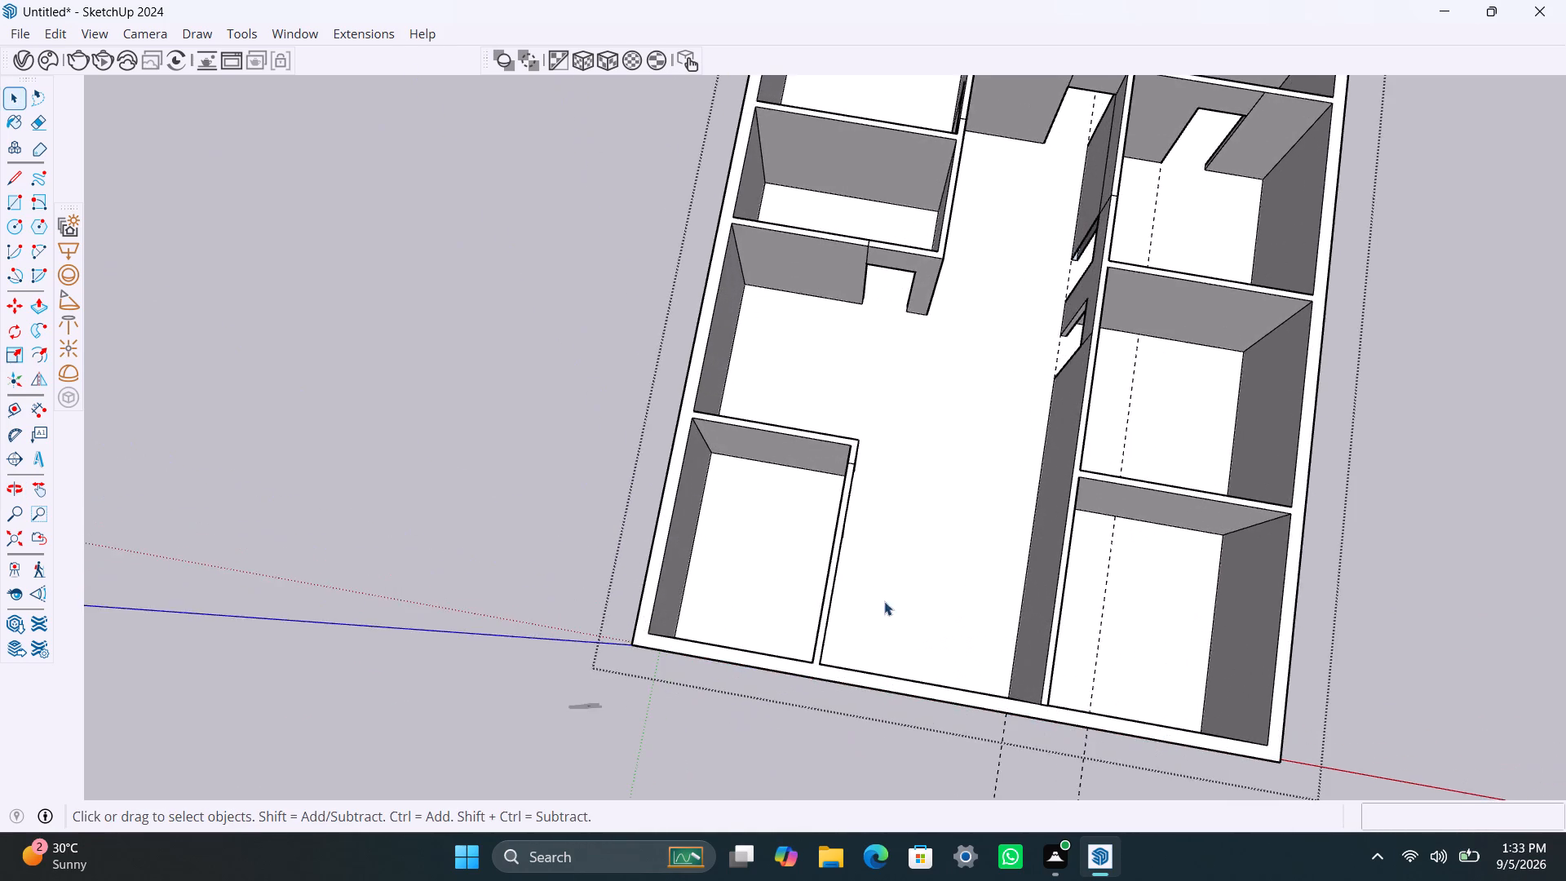
{"action": "middle_click_drag", "start_coordinate": [884, 601], "coordinate": [537, 542]}
{"action": "scroll", "coordinate": [673, 593], "scroll_direction": "up", "scroll_amount": 2}
{"action": "middle_click_drag", "start_coordinate": [749, 607], "coordinate": [512, 587]}
{"action": "scroll", "coordinate": [633, 558], "scroll_direction": "up", "scroll_amount": 4}
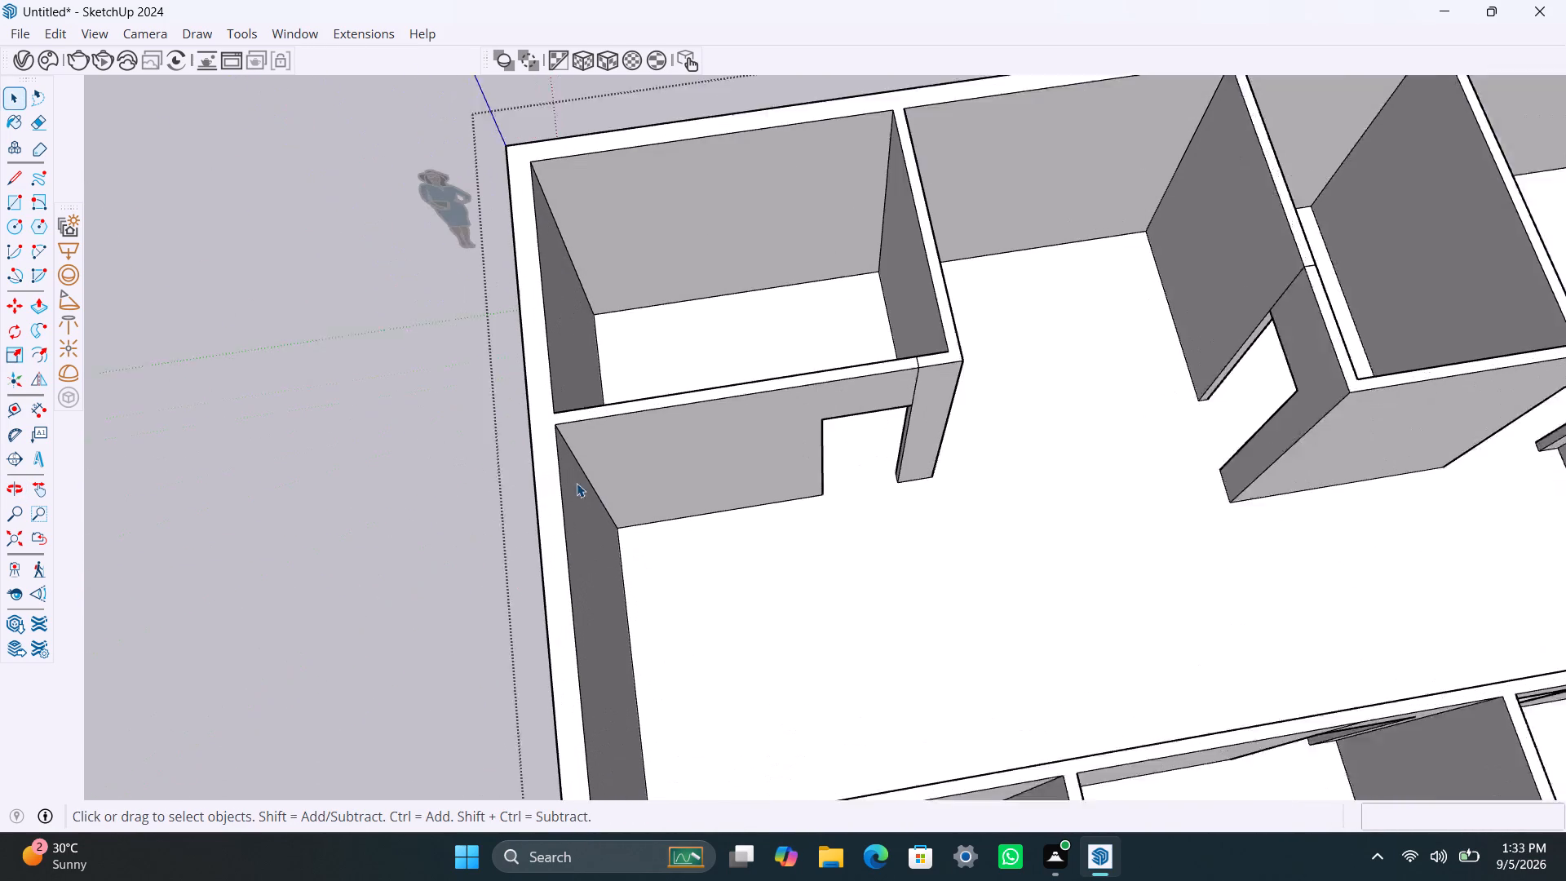
{"action": "left_click", "coordinate": [580, 468]}
{"action": "key", "text": "m"}
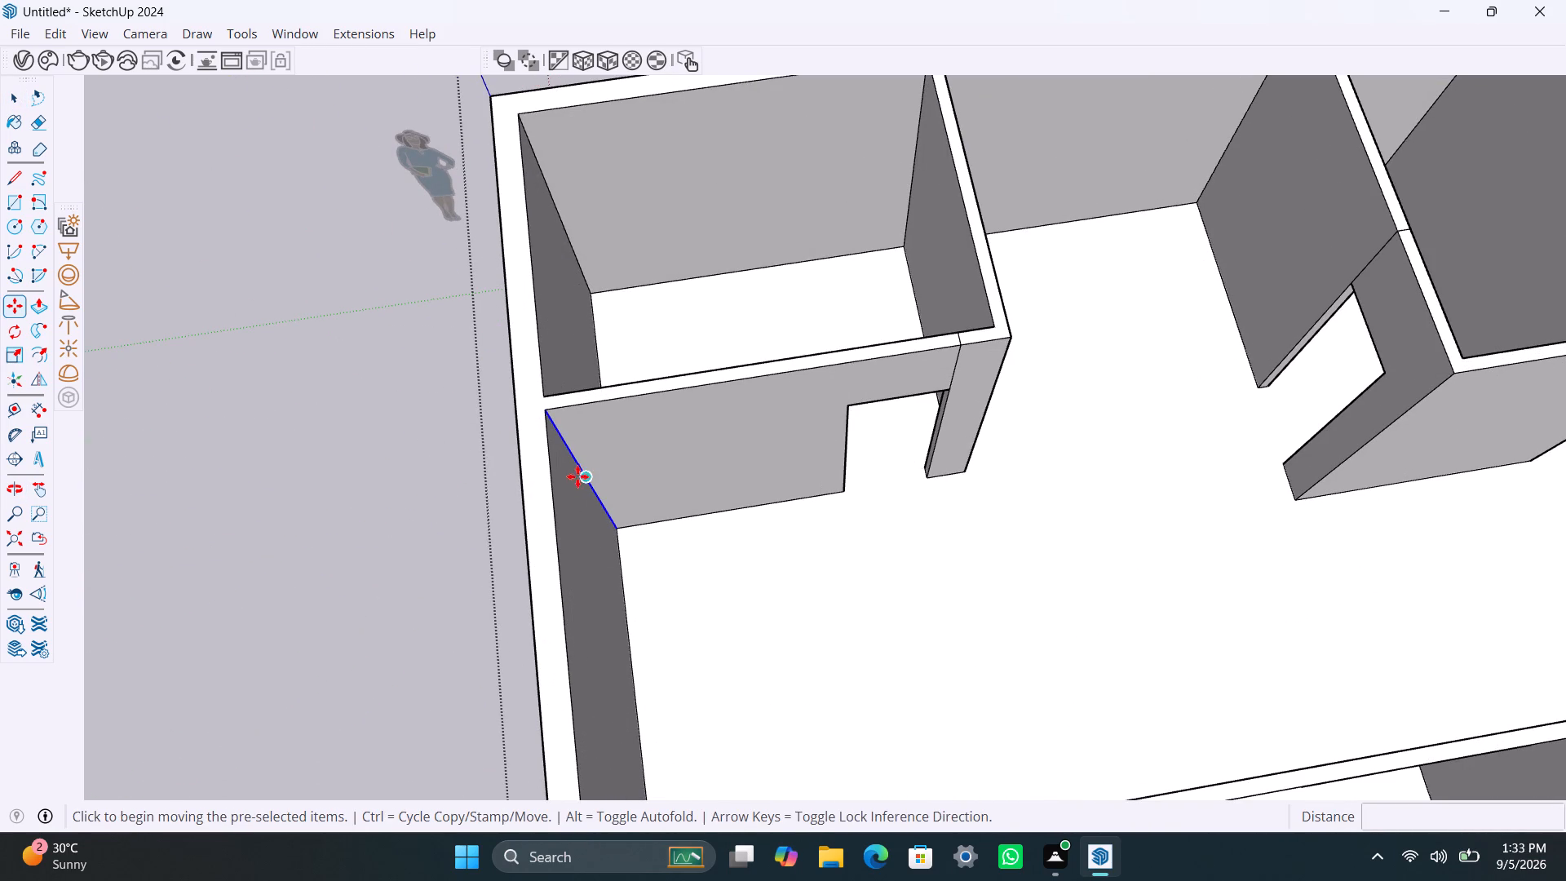
{"action": "left_click", "coordinate": [549, 415]}
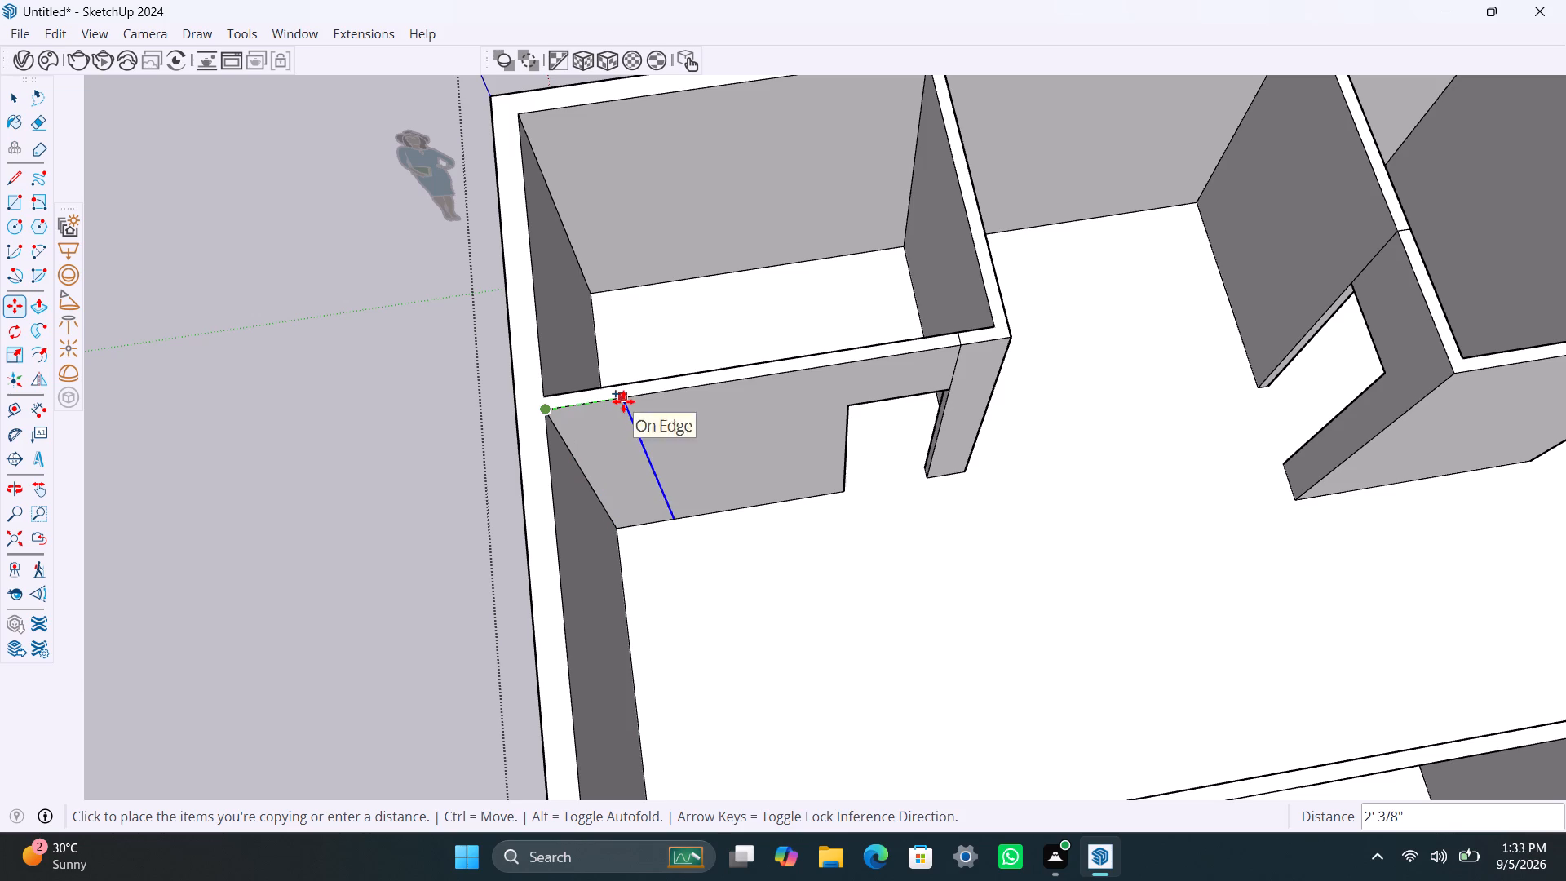
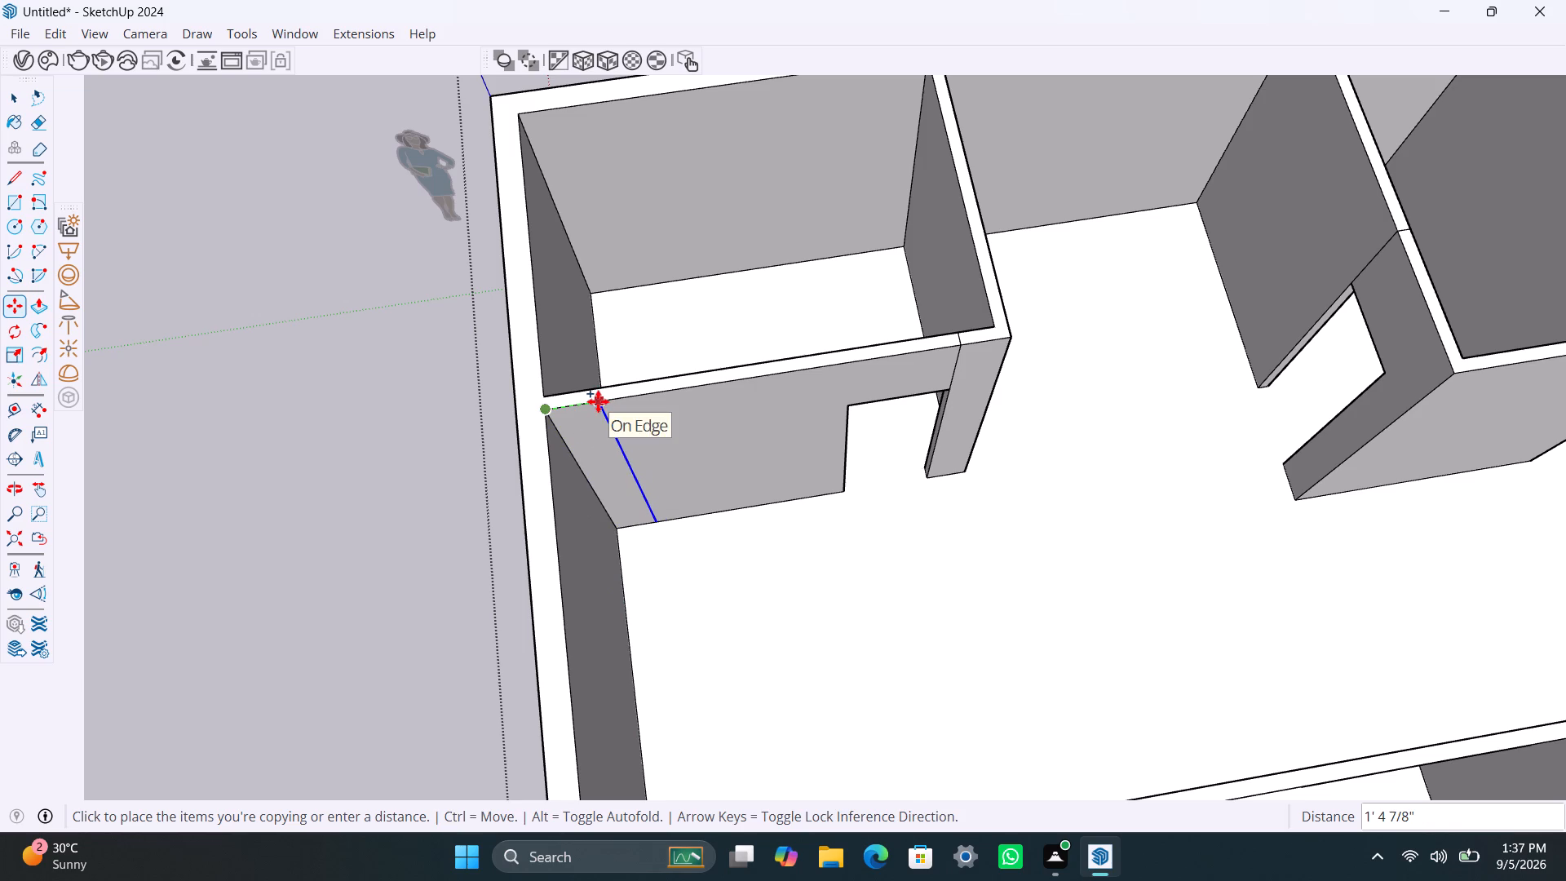
Place the copied vertical edge 4'10" from the corner along the front corner room's partition.
{"action": "scroll", "coordinate": [598, 402], "scroll_direction": "down", "scroll_amount": 9}
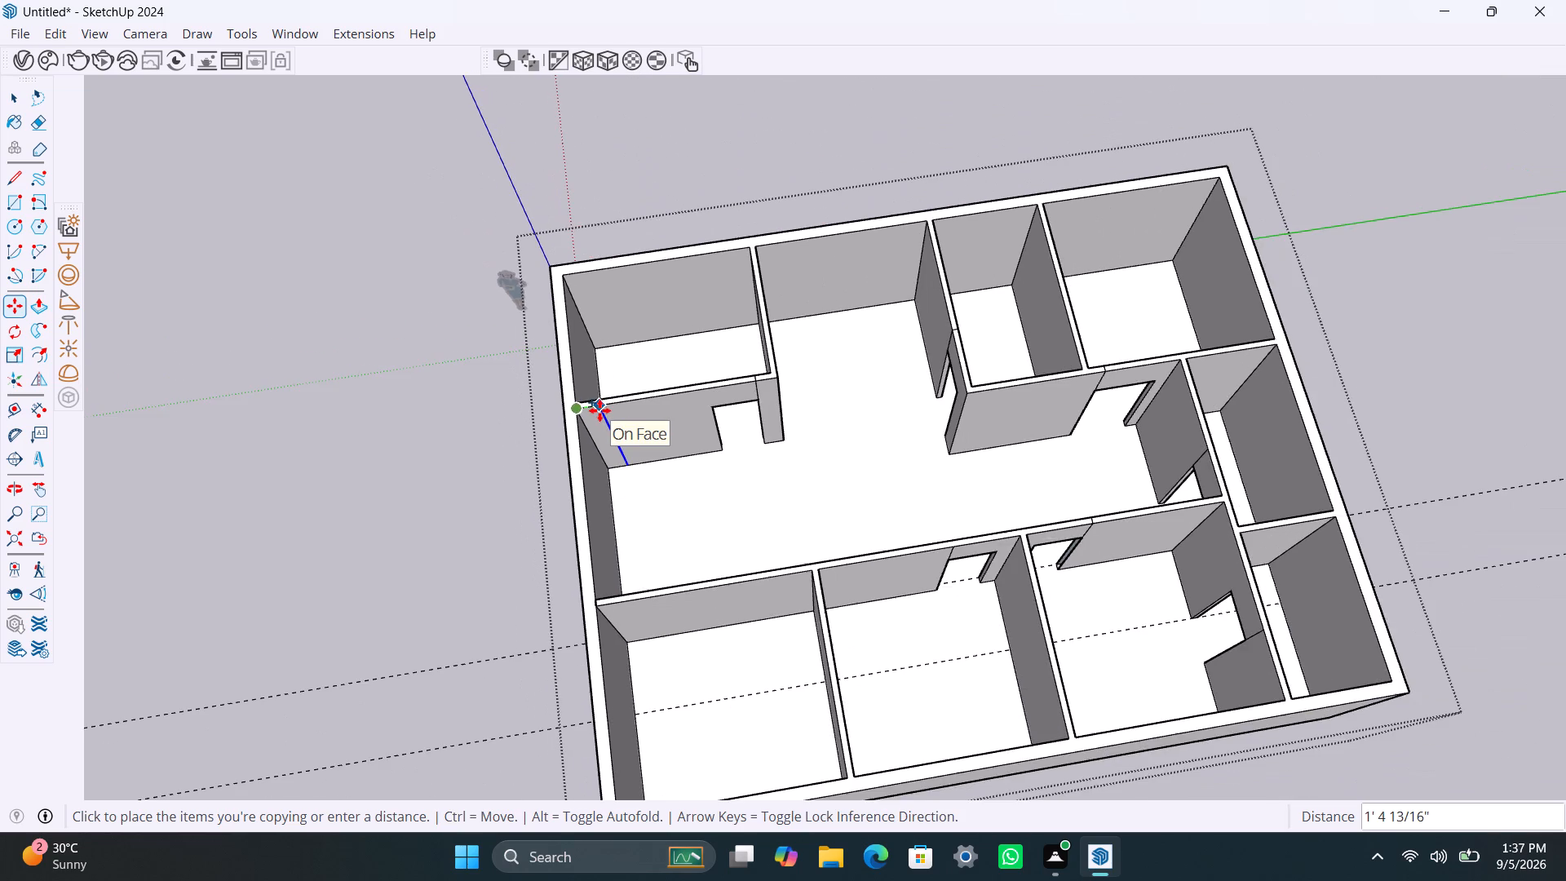
{"action": "scroll", "coordinate": [599, 410], "scroll_direction": "up", "scroll_amount": 2}
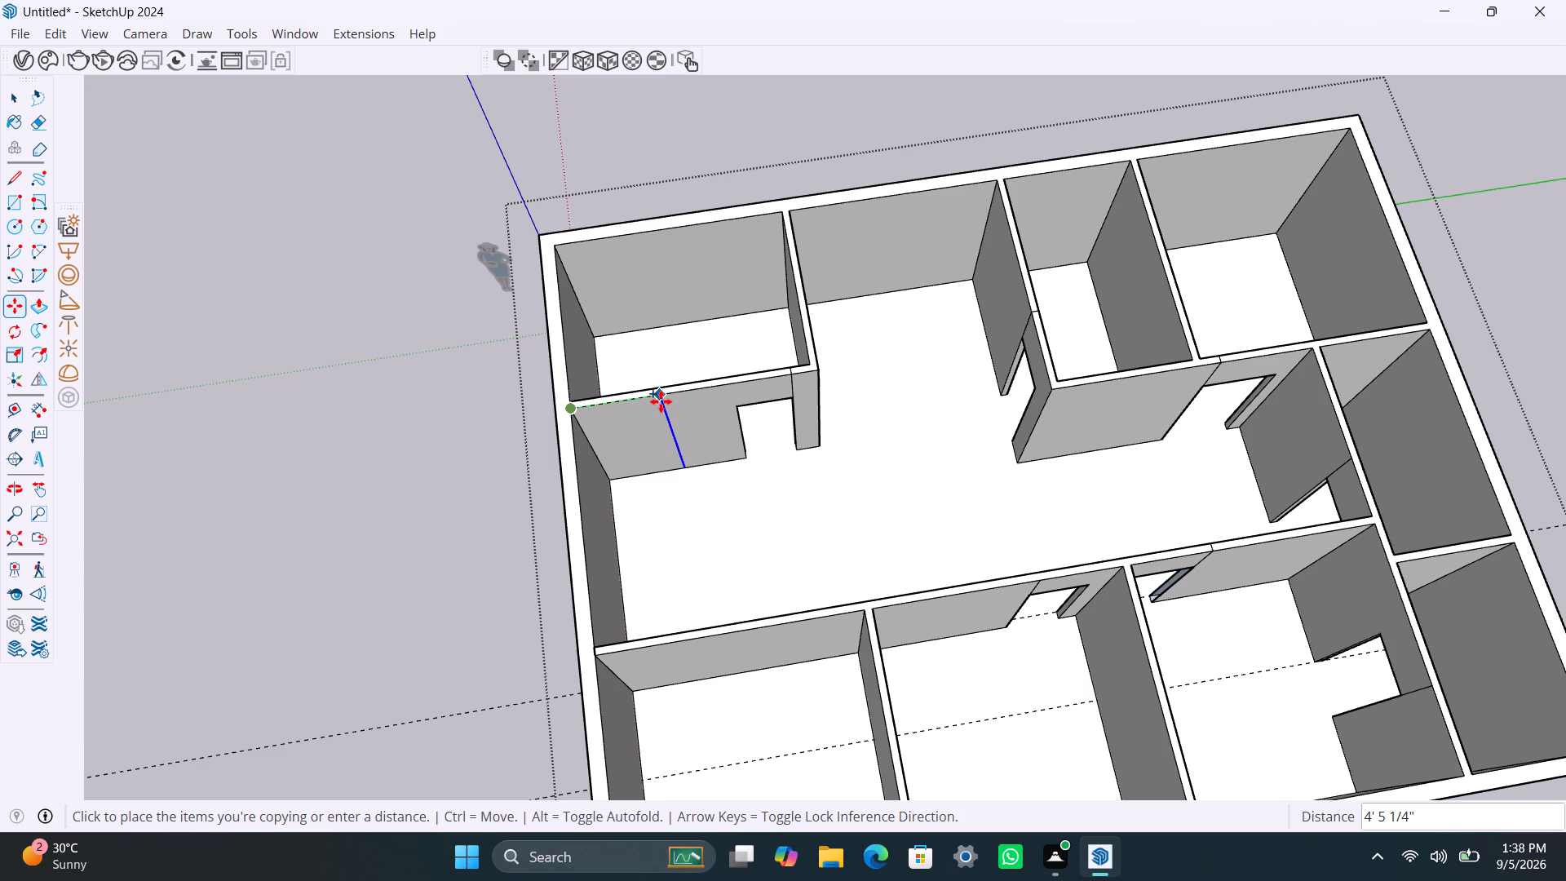
{"action": "type", "text": "4'19"}
{"action": "key", "text": "BackSpace"}
{"action": "key", "text": "0"}
{"action": "key", "text": "Return"}
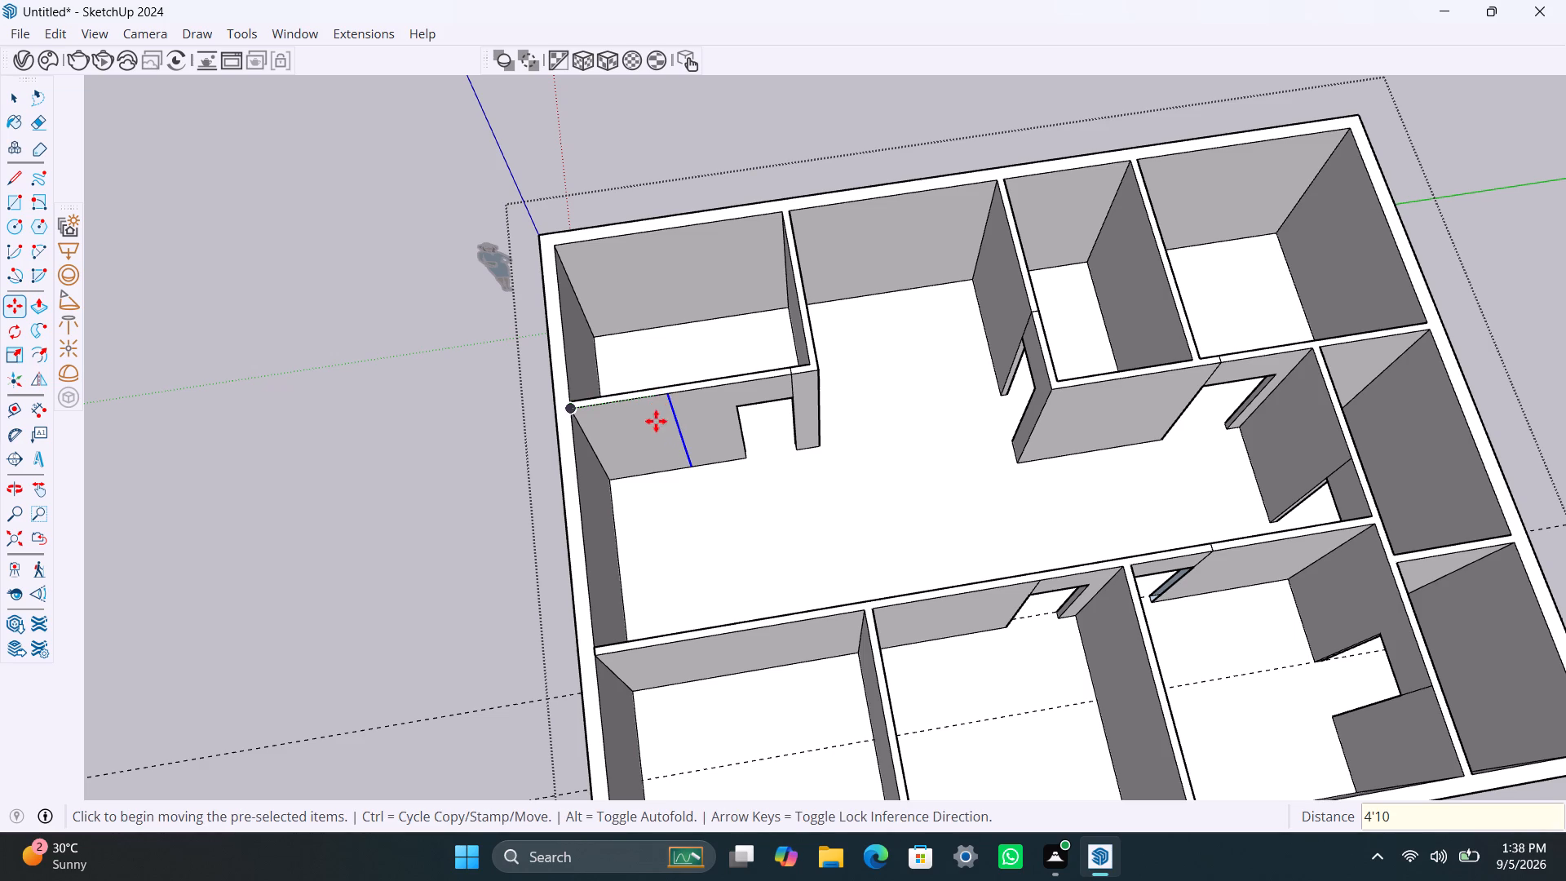
Copy the placed vertical edge 4.5" along the same partition to mark the cross wall's thickness.
{"action": "scroll", "coordinate": [665, 395], "scroll_direction": "up", "scroll_amount": 5}
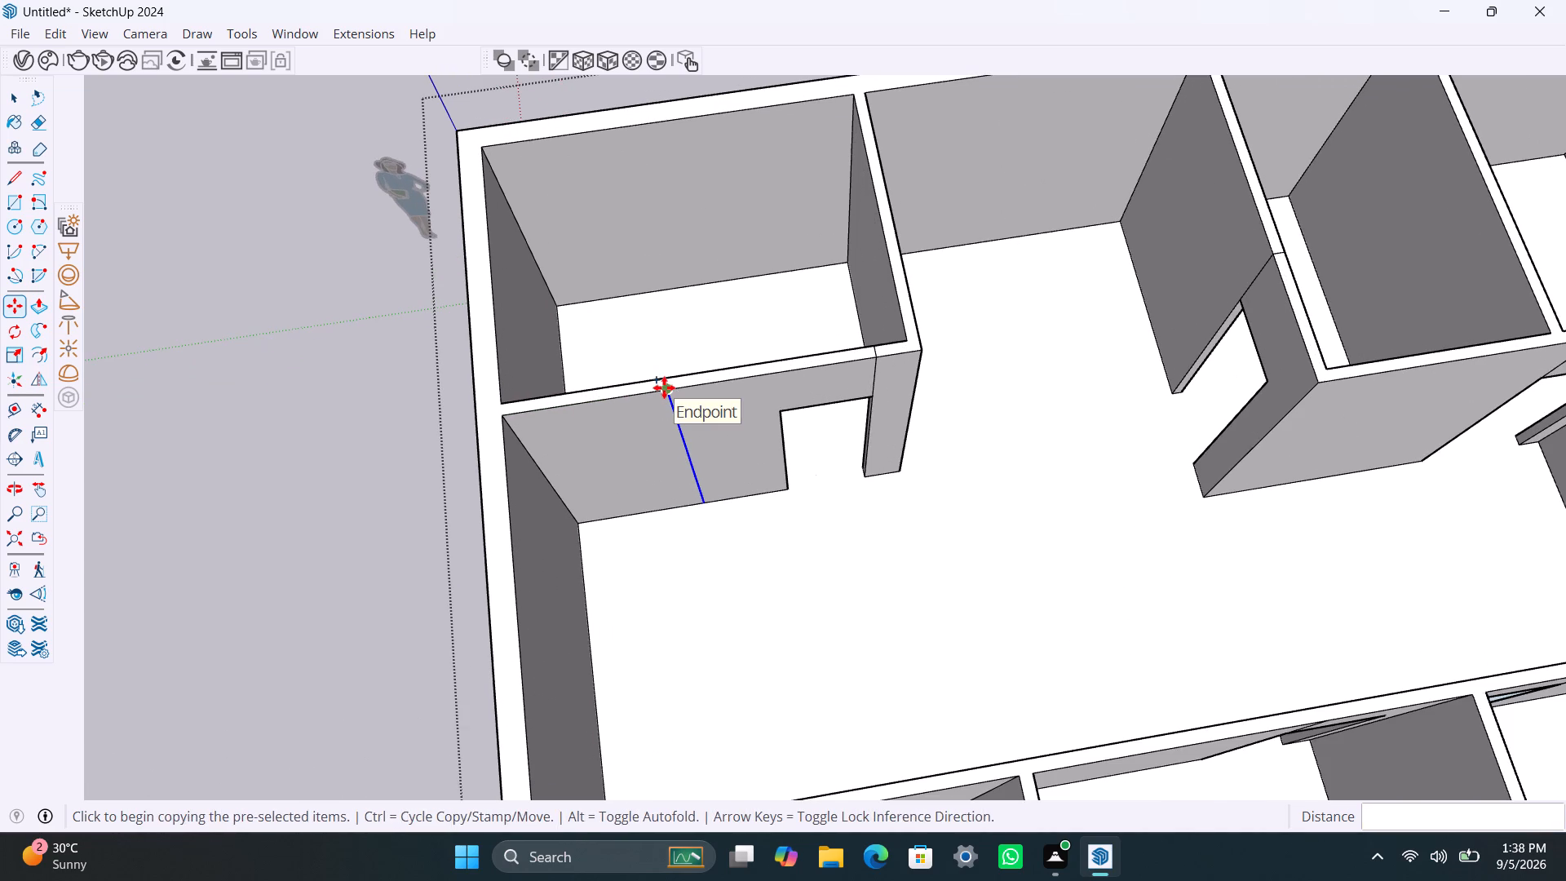
{"action": "left_click", "coordinate": [664, 387]}
{"action": "type", "text": "4.5\""}
{"action": "key", "text": "Return"}
{"action": "key", "text": "space"}
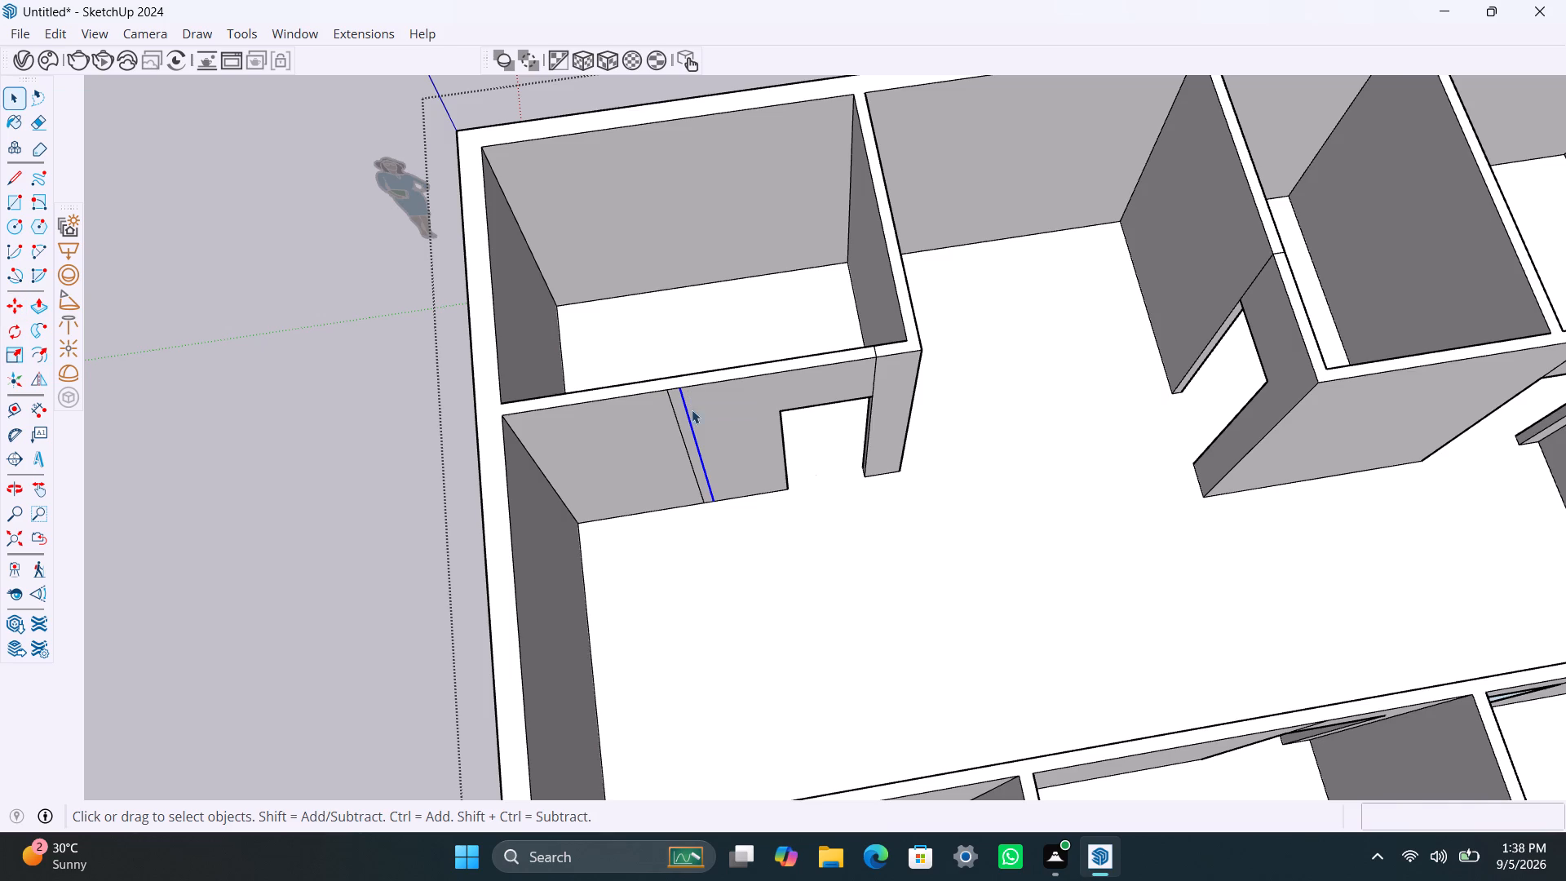
Push/Pull the narrow 4.5" strip on the front corner room's partition out 1' to form a short wall stub.
{"action": "scroll", "coordinate": [685, 424], "scroll_direction": "up", "scroll_amount": 2}
{"action": "left_click", "coordinate": [679, 414]}
{"action": "key", "text": "p"}
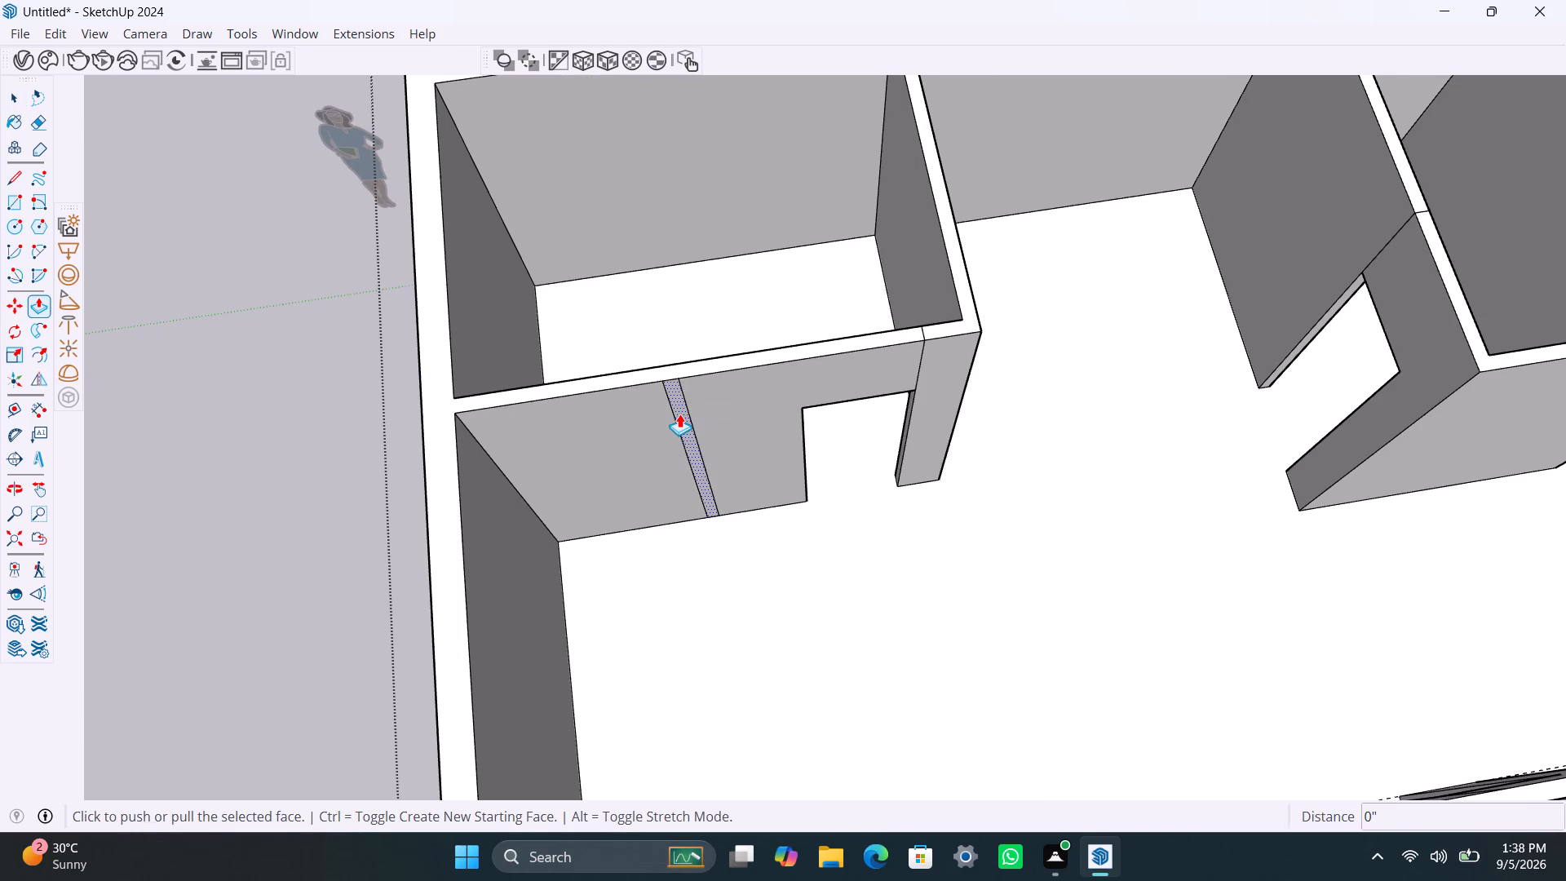
{"action": "left_click", "coordinate": [686, 410]}
{"action": "key", "text": "Escape"}
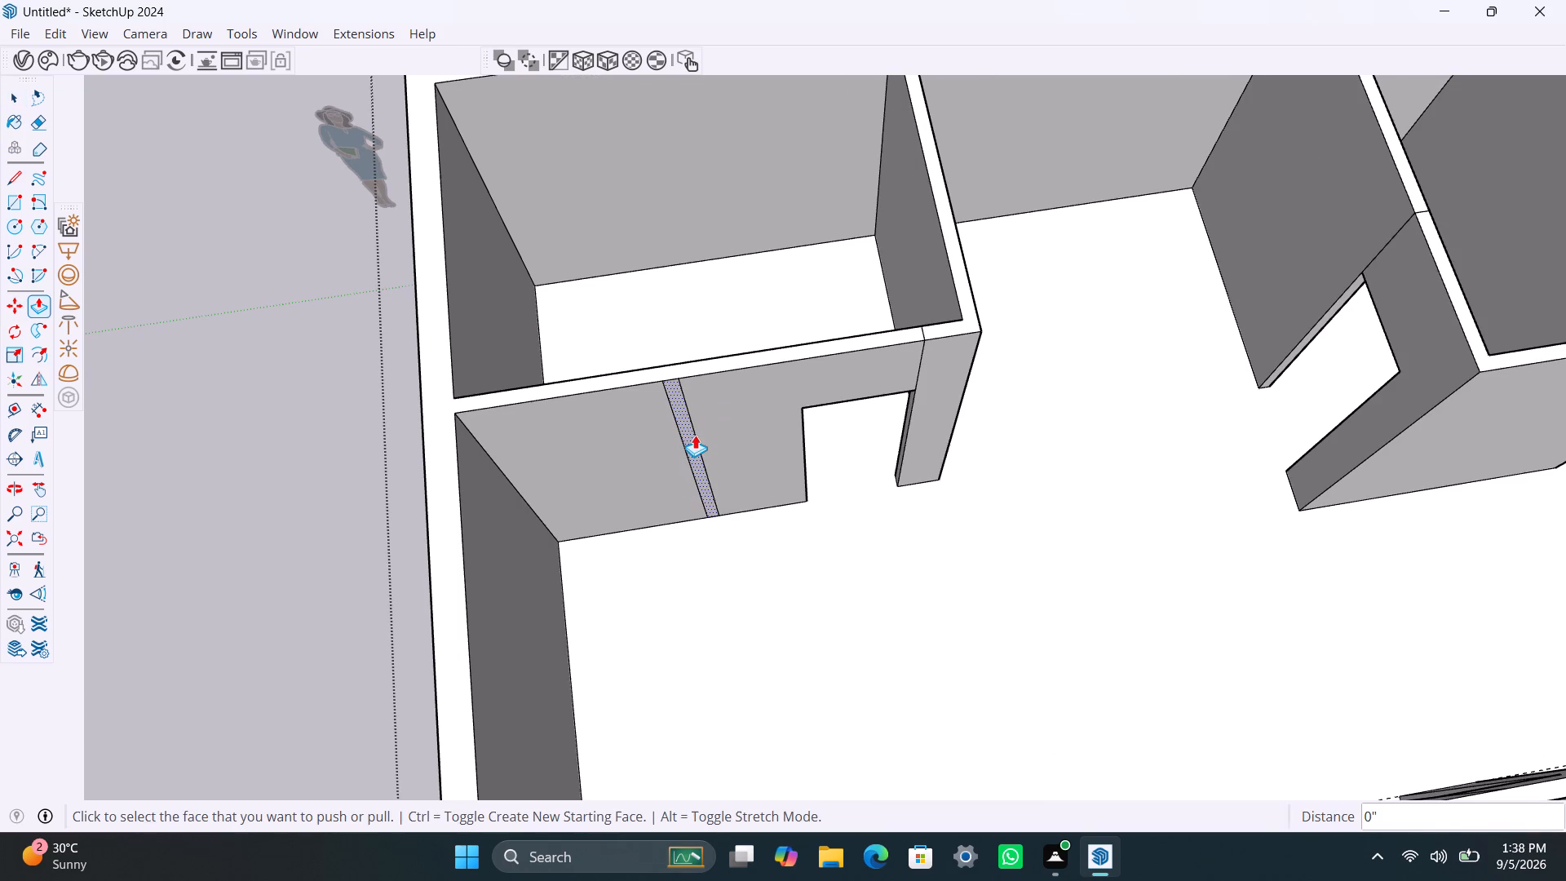
{"action": "left_click", "coordinate": [688, 445]}
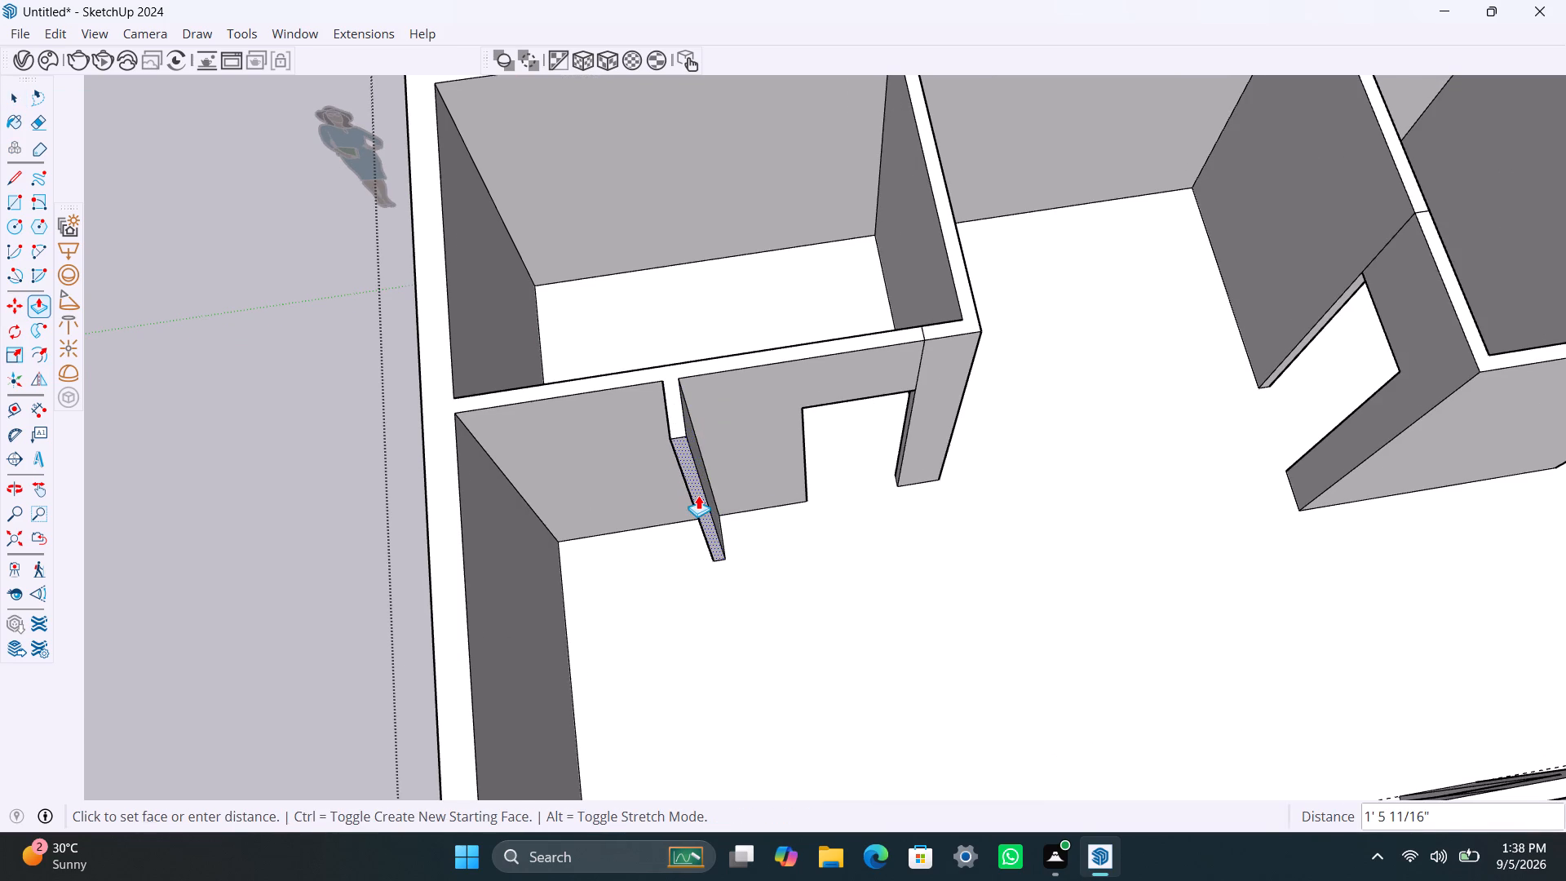
{"action": "type", "text": "1'"}
{"action": "key", "text": "Return"}
{"action": "right_click", "coordinate": [697, 476]}
{"action": "scroll", "coordinate": [697, 476], "scroll_direction": "down", "scroll_amount": 7}
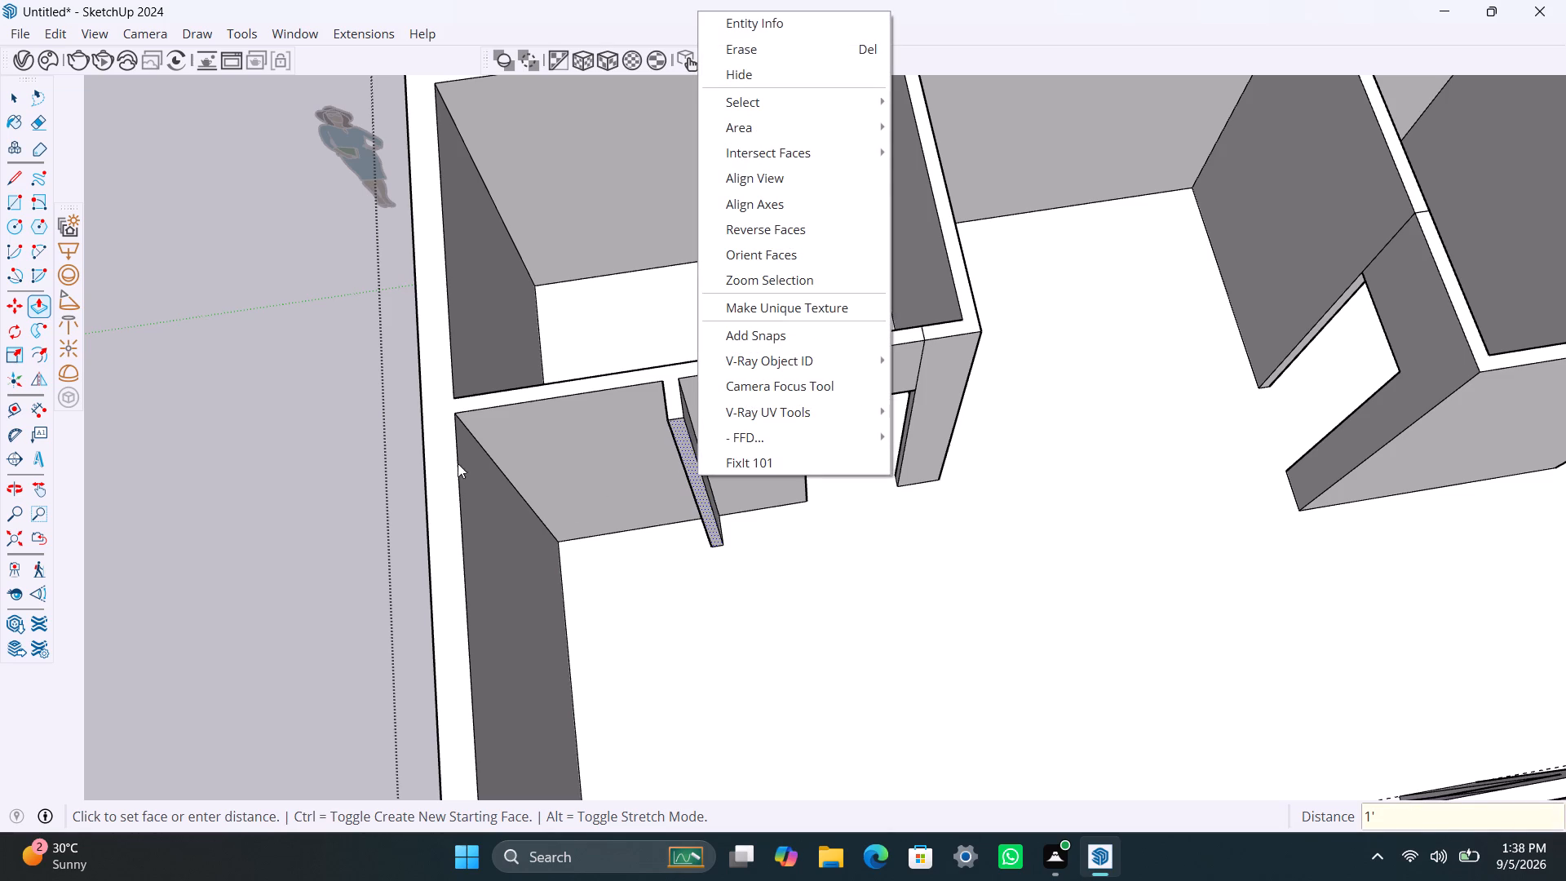
{"action": "scroll", "coordinate": [573, 502], "scroll_direction": "down", "scroll_amount": 5}
{"action": "left_click", "coordinate": [299, 281]}
{"action": "scroll", "coordinate": [563, 523], "scroll_direction": "down", "scroll_amount": 10}
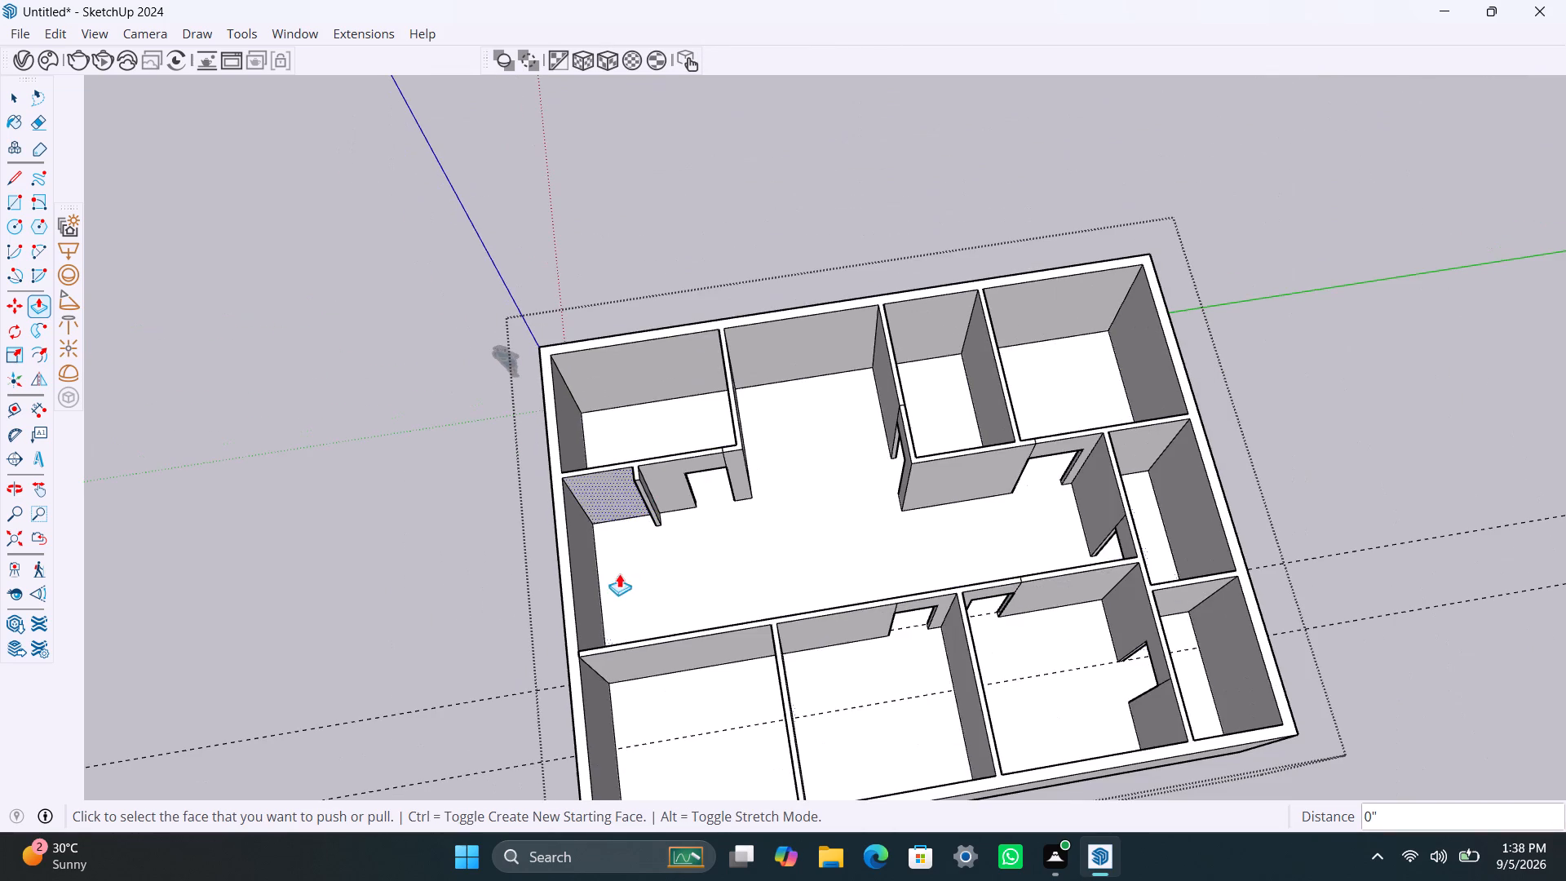
Copy the vertical corner edge at the front outer wall 4'10" along the long passage wall facing the stub.
{"action": "middle_click_drag", "start_coordinate": [683, 587], "coordinate": [1565, 616]}
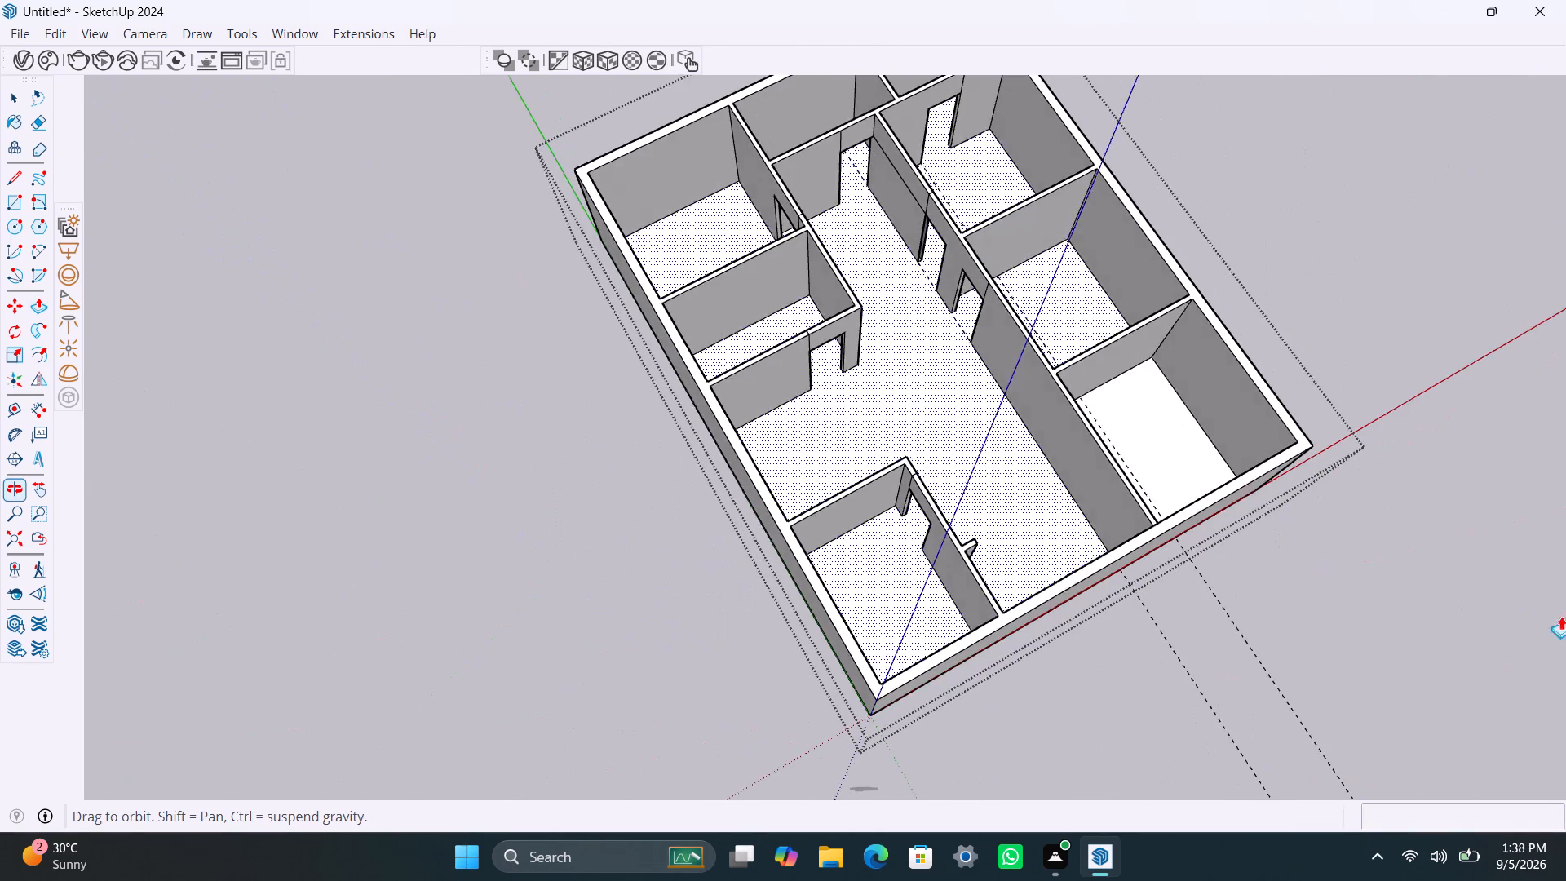
{"action": "scroll", "coordinate": [1111, 508], "scroll_direction": "up", "scroll_amount": 3}
{"action": "middle_click_drag", "start_coordinate": [990, 538], "coordinate": [1206, 626]}
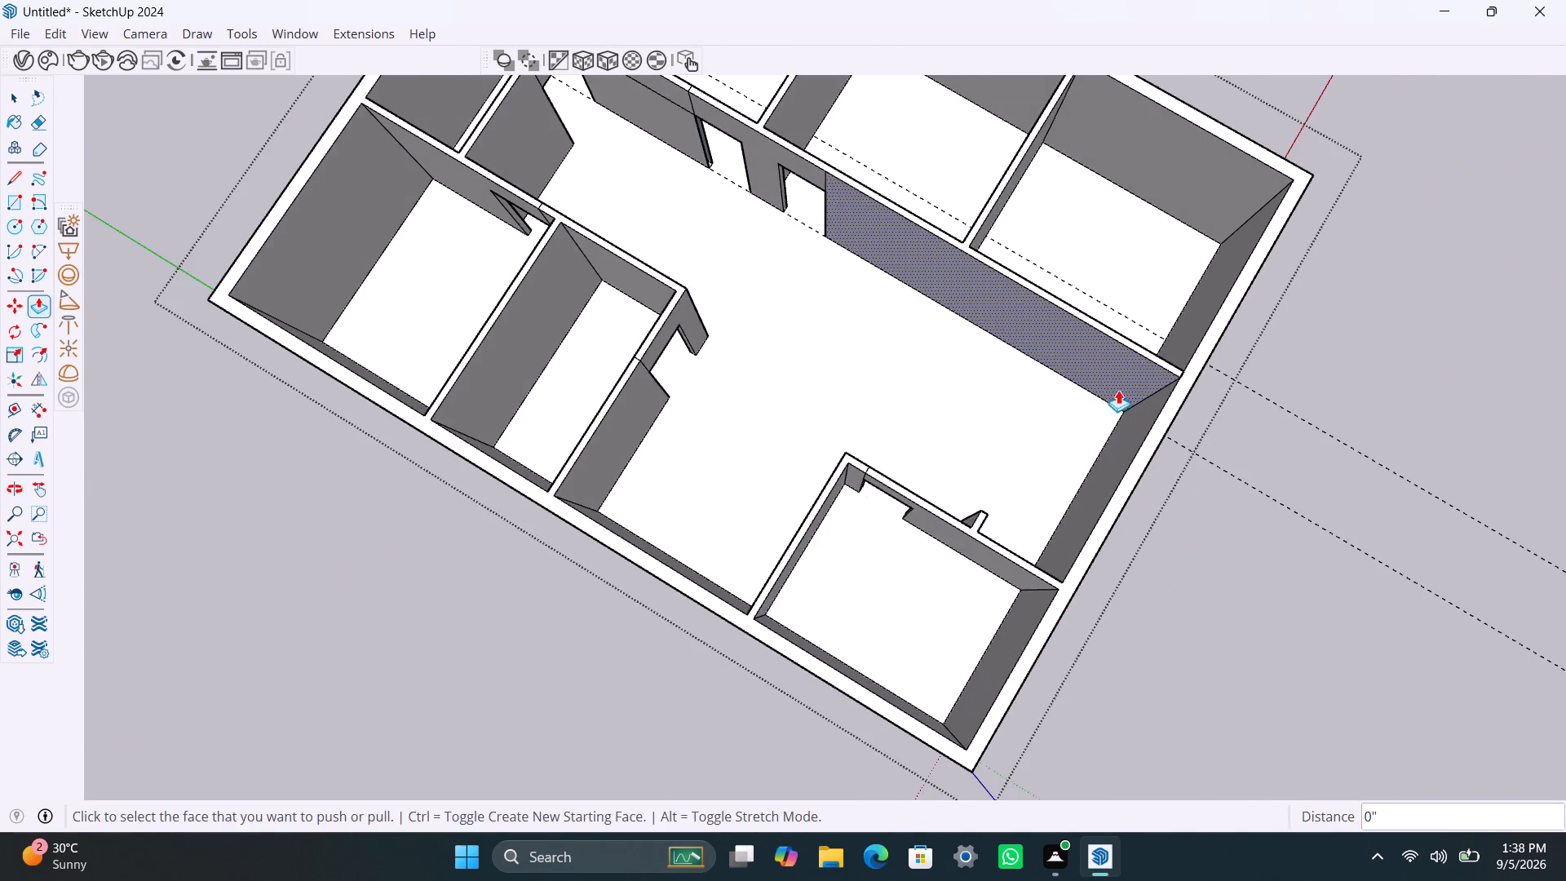
{"action": "key", "text": "space"}
{"action": "scroll", "coordinate": [1098, 410], "scroll_direction": "up", "scroll_amount": 3}
{"action": "left_click", "coordinate": [1170, 391]}
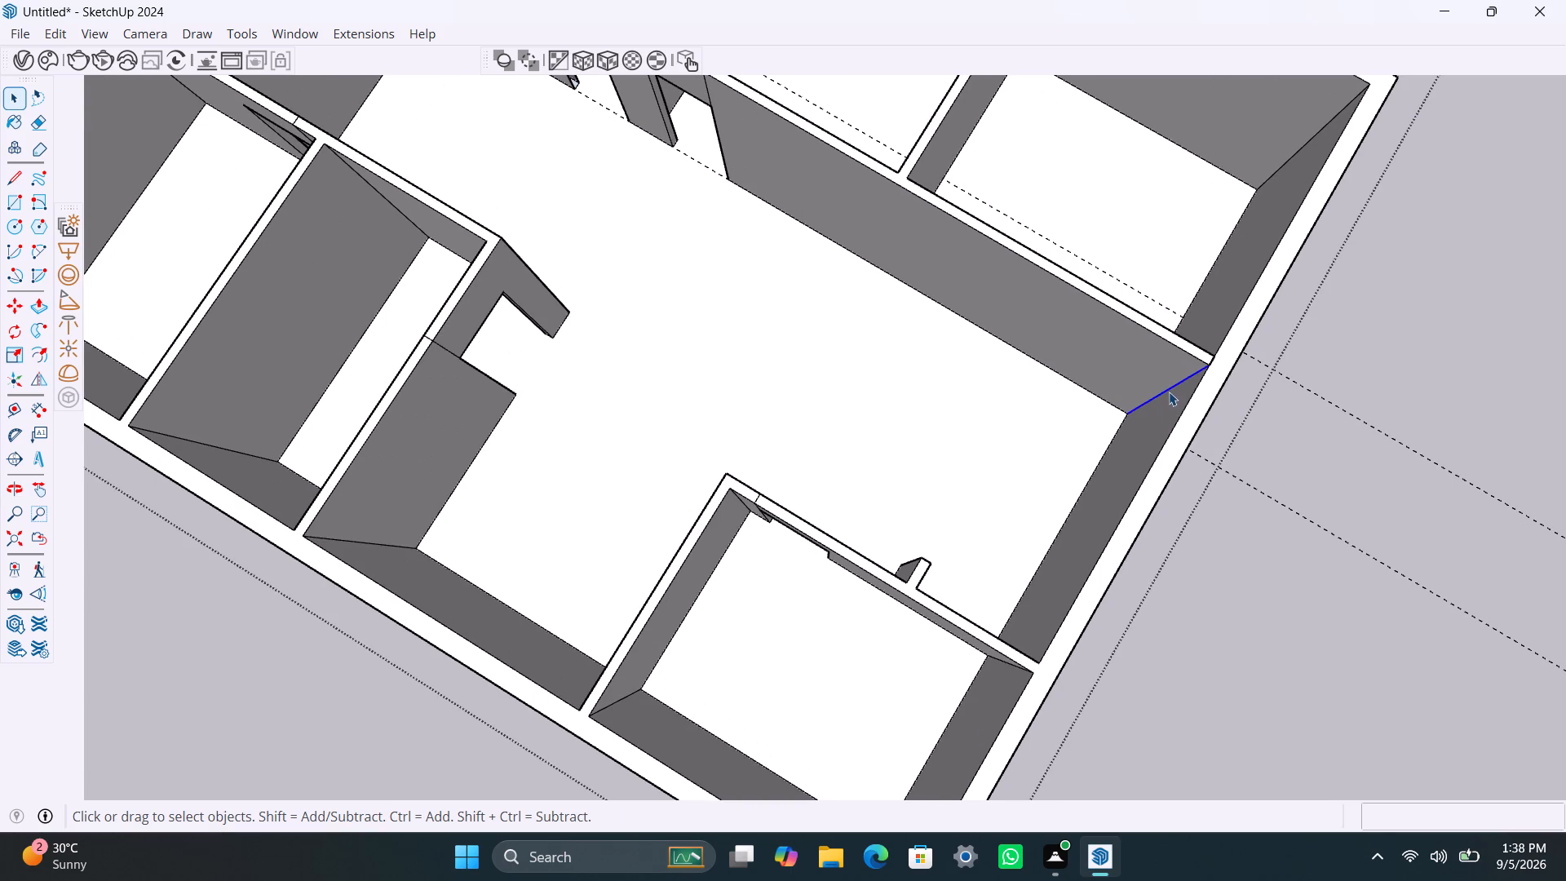
{"action": "scroll", "coordinate": [1099, 437], "scroll_direction": "down", "scroll_amount": 3}
{"action": "middle_click_drag", "start_coordinate": [1099, 439], "coordinate": [1178, 401]}
{"action": "scroll", "coordinate": [1153, 334], "scroll_direction": "up", "scroll_amount": 11}
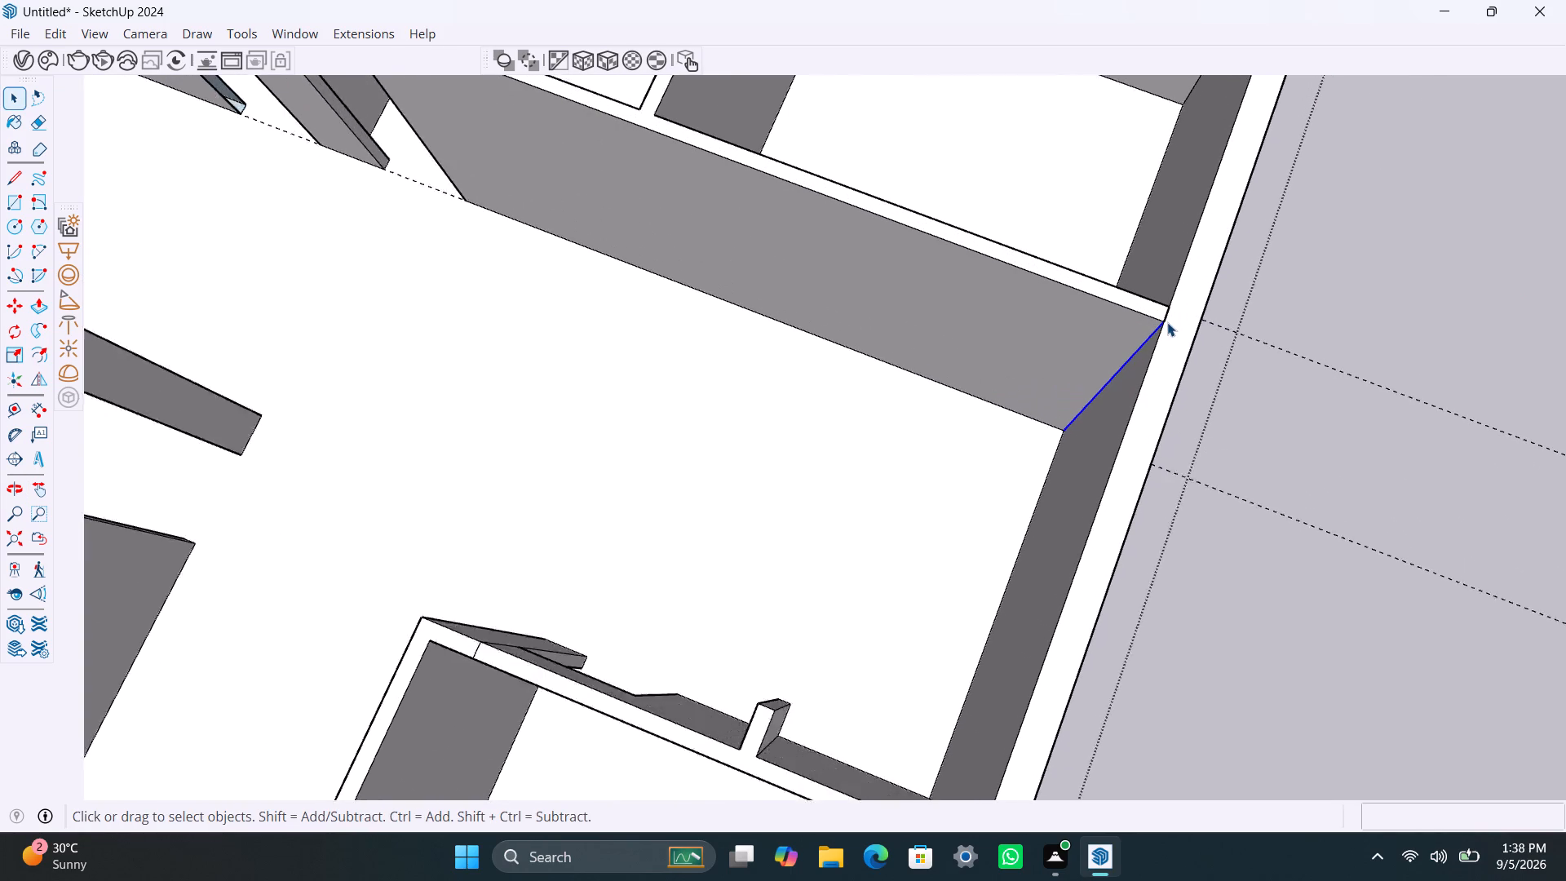
{"action": "key", "text": "m"}
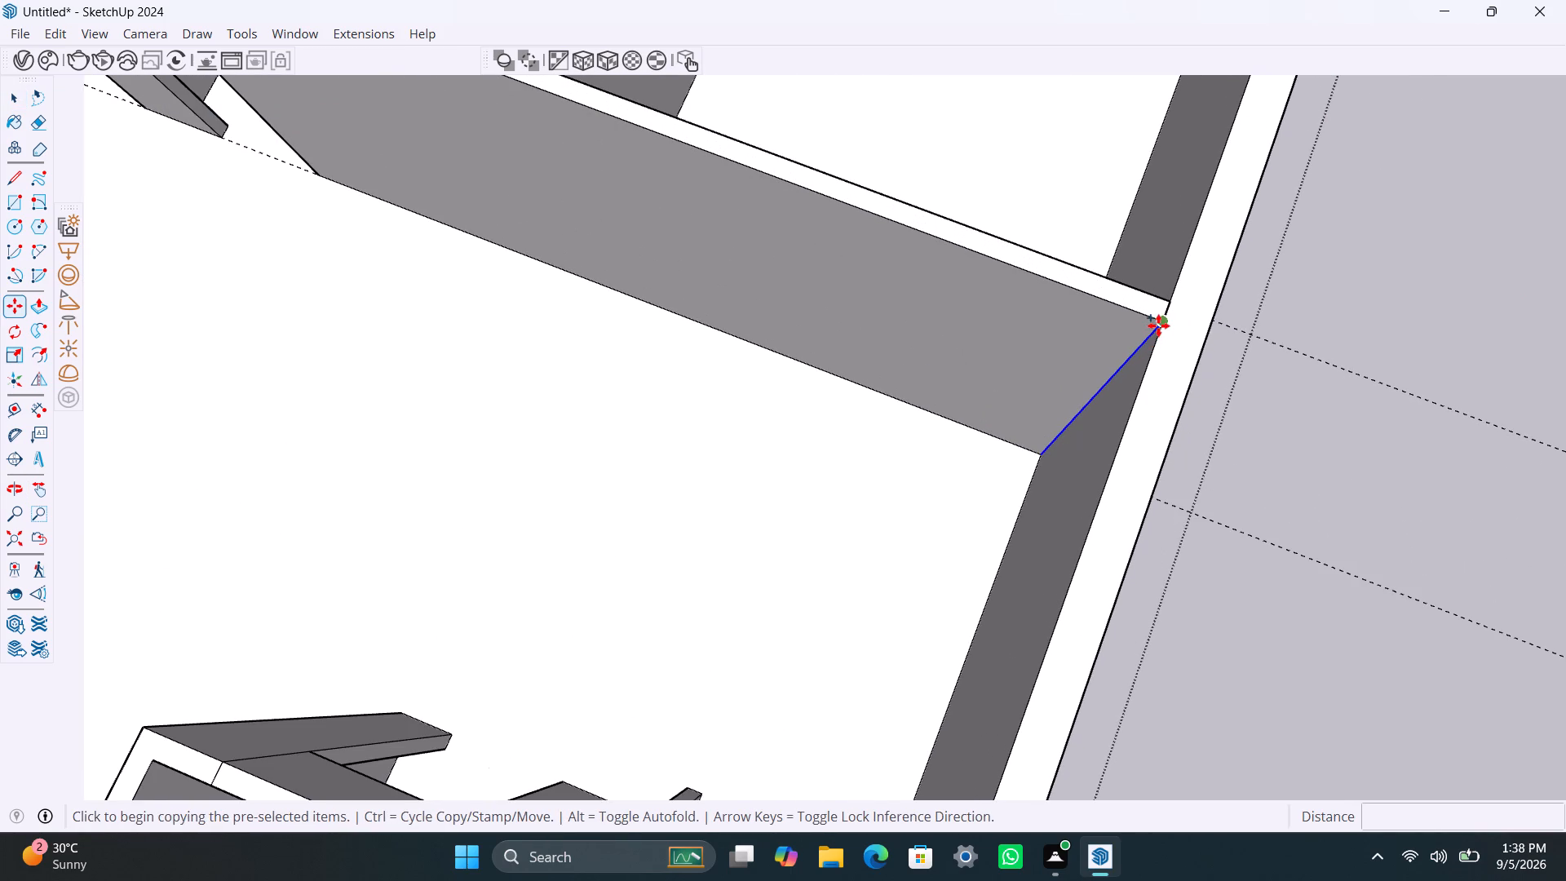
{"action": "left_click", "coordinate": [1158, 326]}
{"action": "key", "text": "4"}
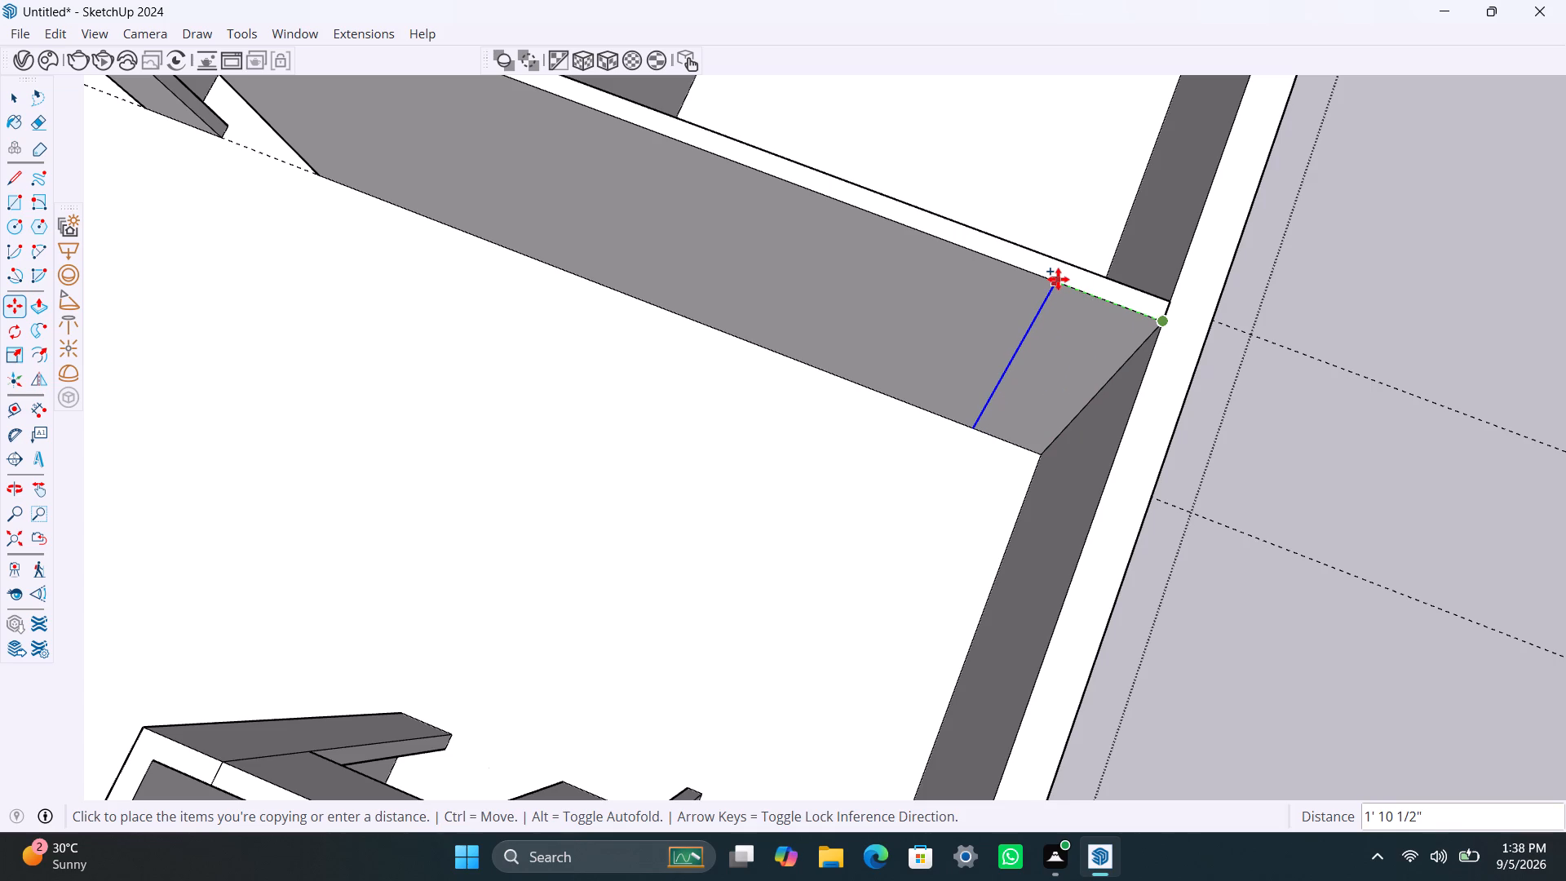
{"action": "type", "text": "'10\""}
{"action": "key", "text": "Return"}
Copy the new vertical edge another 4.5" along the long passage wall to mark the wall thickness.
{"action": "key", "text": "m"}
{"action": "left_click", "coordinate": [896, 221]}
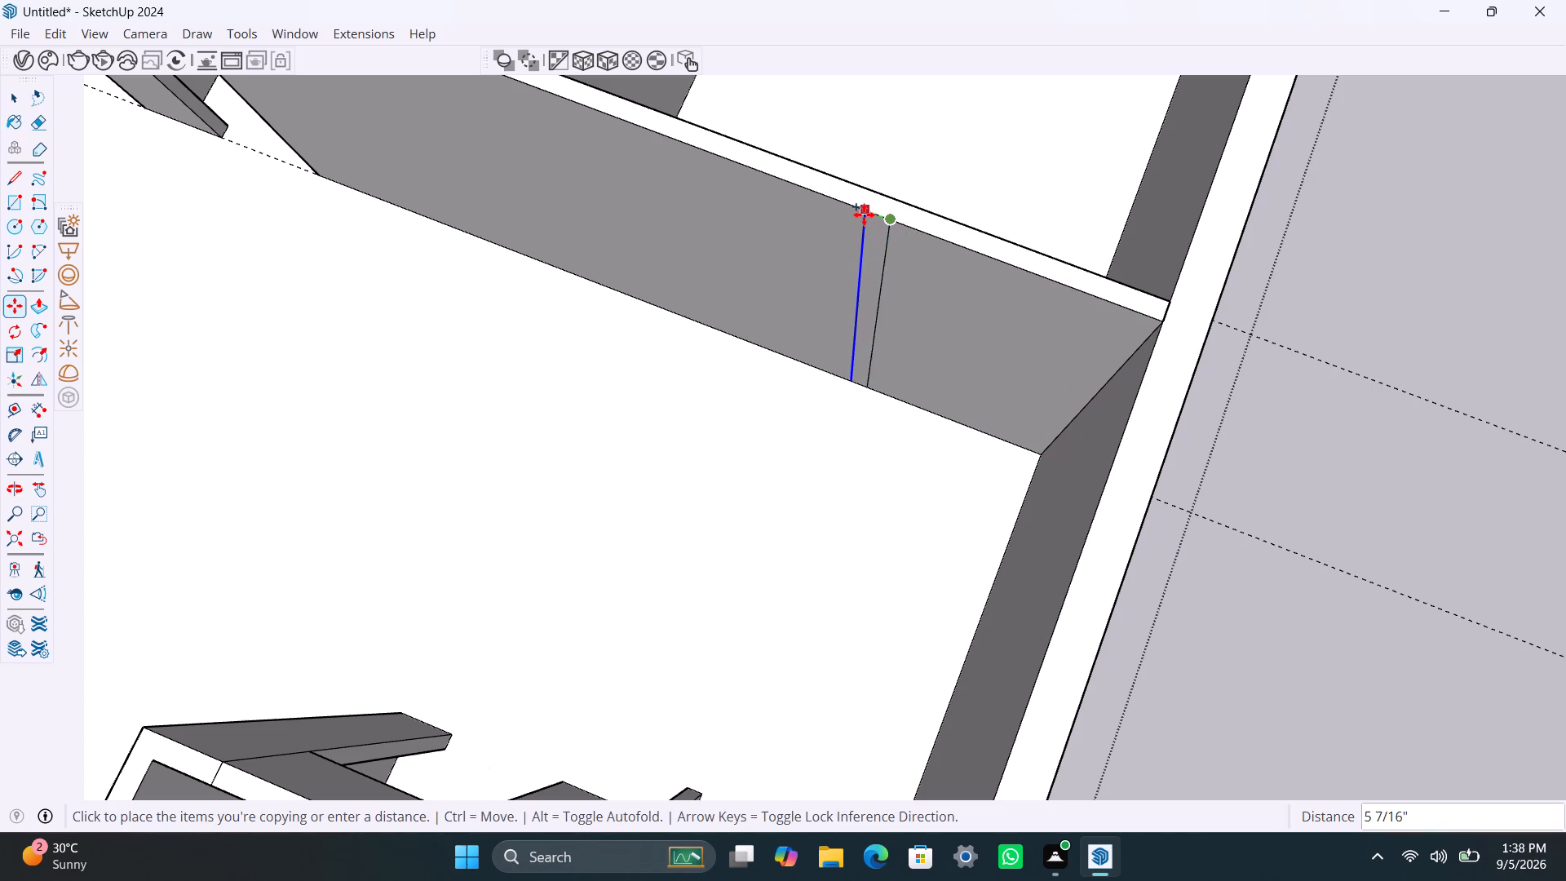
{"action": "type", "text": "4.5\""}
{"action": "key", "text": "Return"}
{"action": "key", "text": "space"}
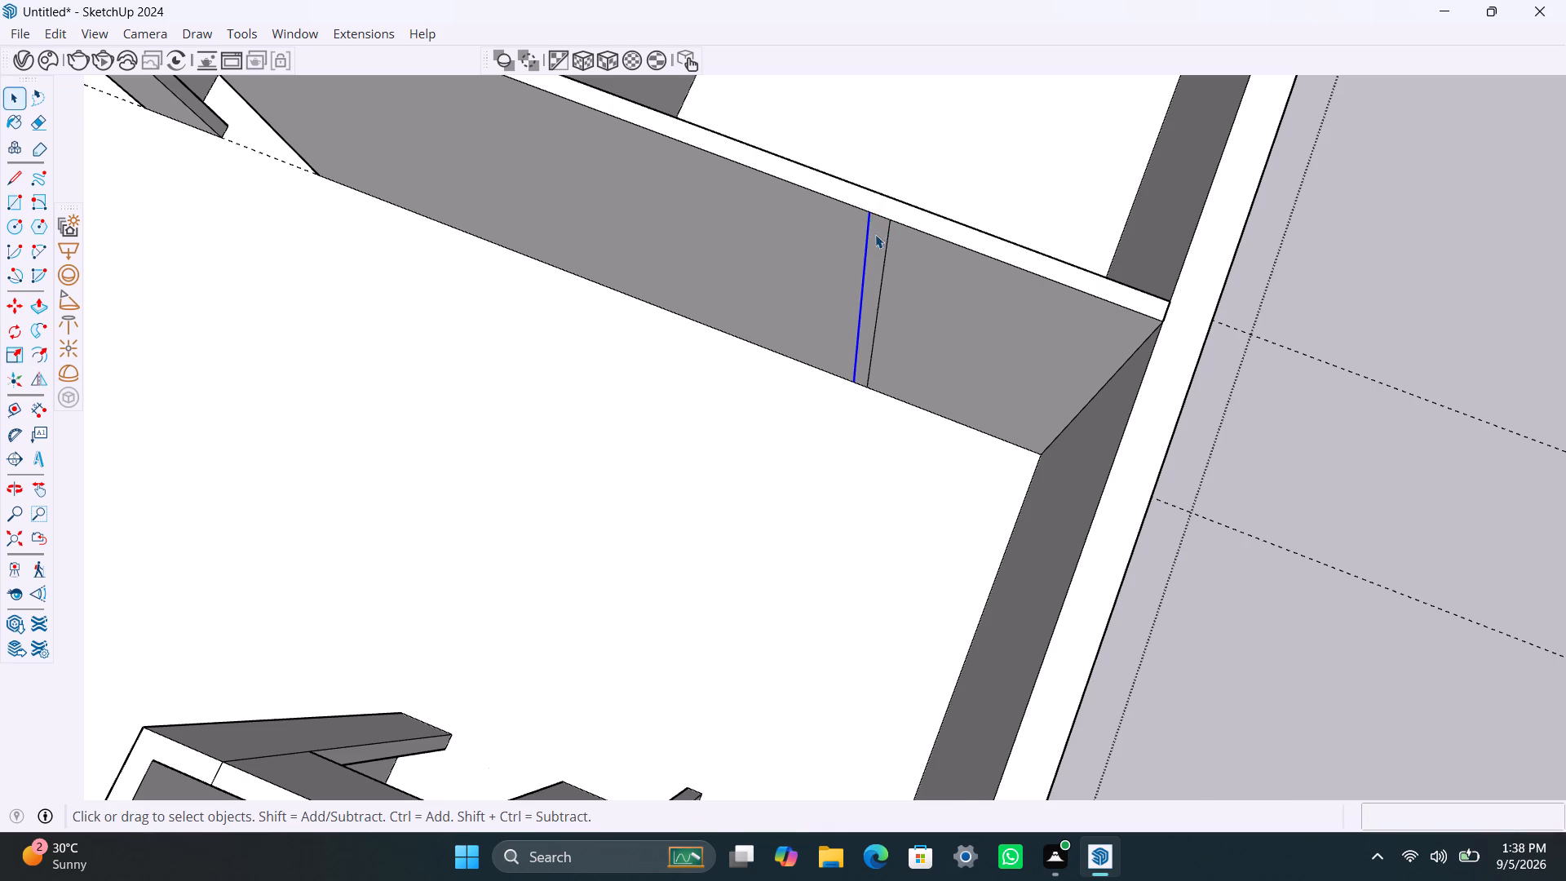
Push/Pull the 4.5" strip on the long passage wall out 7'6" toward the short stub to form the cross wall.
{"action": "scroll", "coordinate": [884, 237], "scroll_direction": "up", "scroll_amount": 3}
{"action": "left_click", "coordinate": [886, 237]}
{"action": "left_click", "coordinate": [881, 257]}
{"action": "key", "text": "p"}
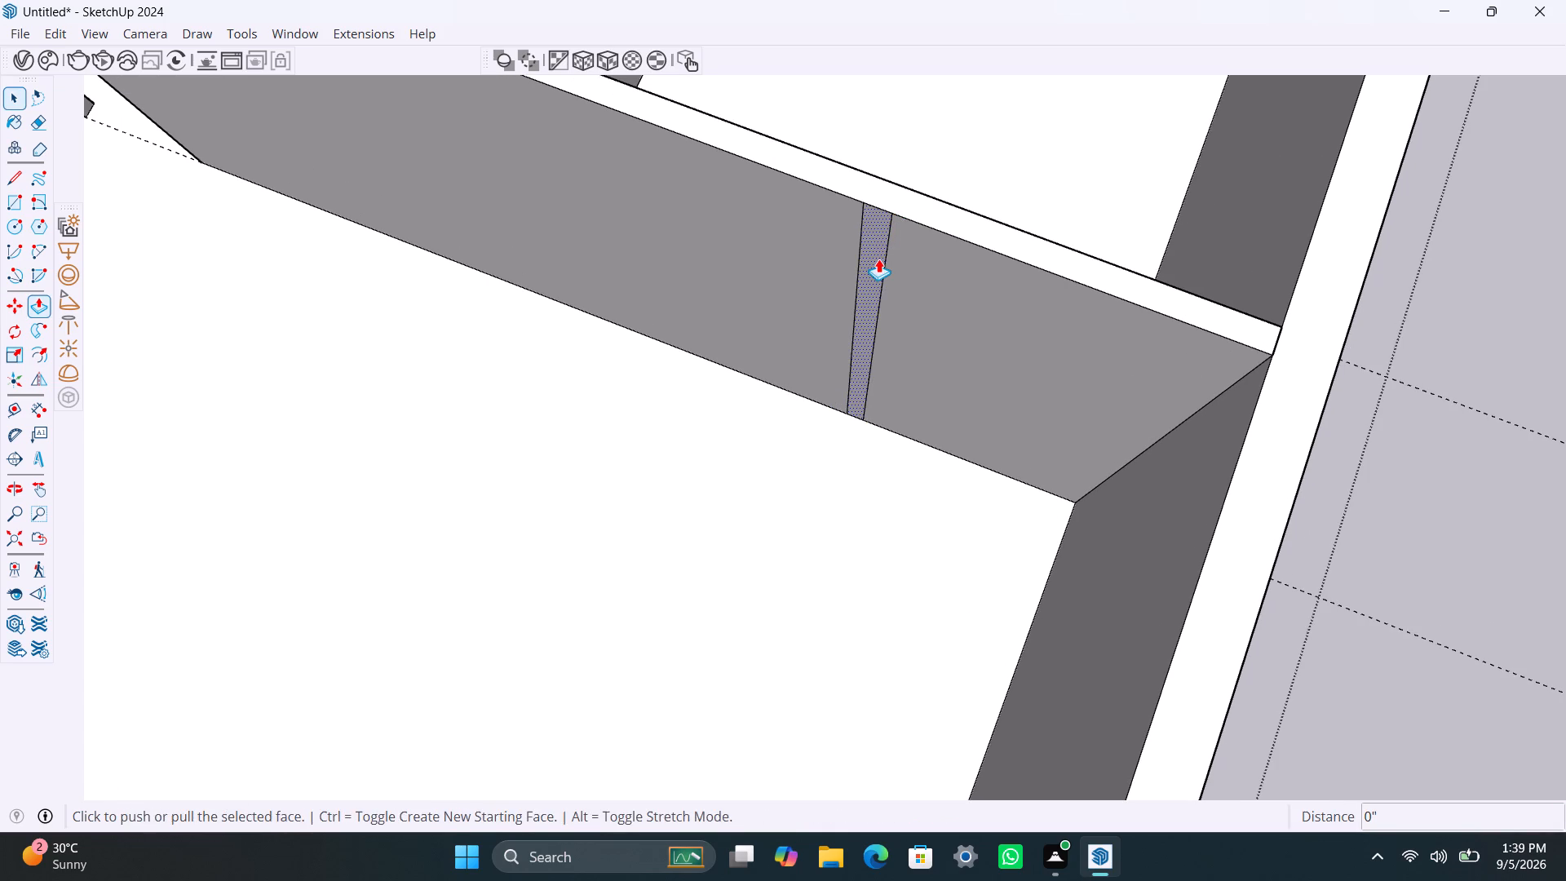
{"action": "left_click", "coordinate": [878, 259]}
{"action": "scroll", "coordinate": [802, 380], "scroll_direction": "down", "scroll_amount": 11}
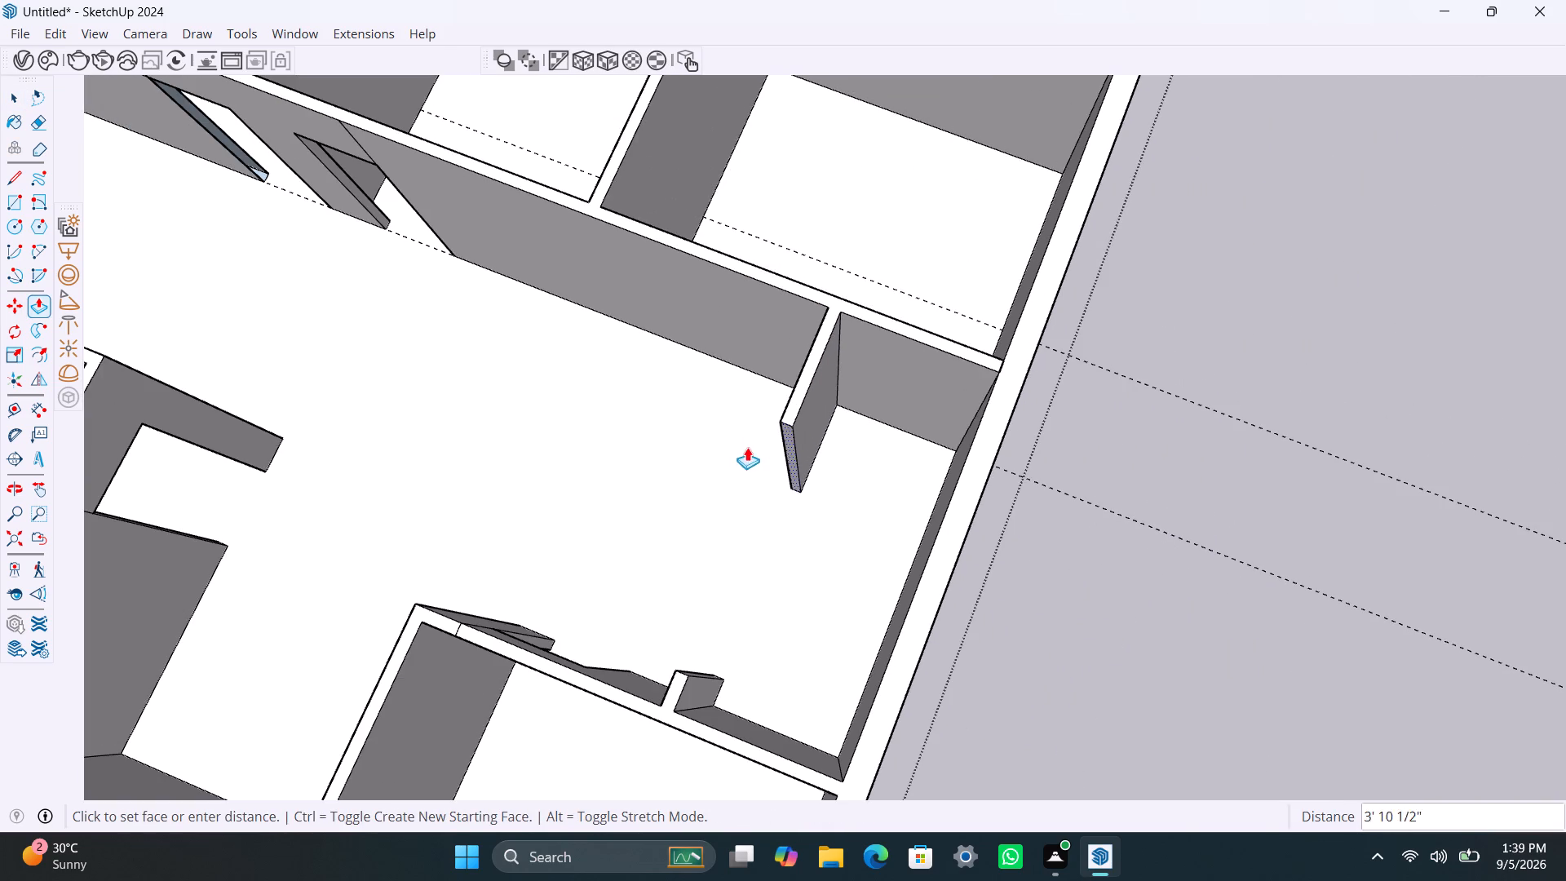
{"action": "scroll", "coordinate": [745, 478], "scroll_direction": "down", "scroll_amount": 3}
{"action": "middle_click_drag", "start_coordinate": [748, 485], "coordinate": [489, 530]}
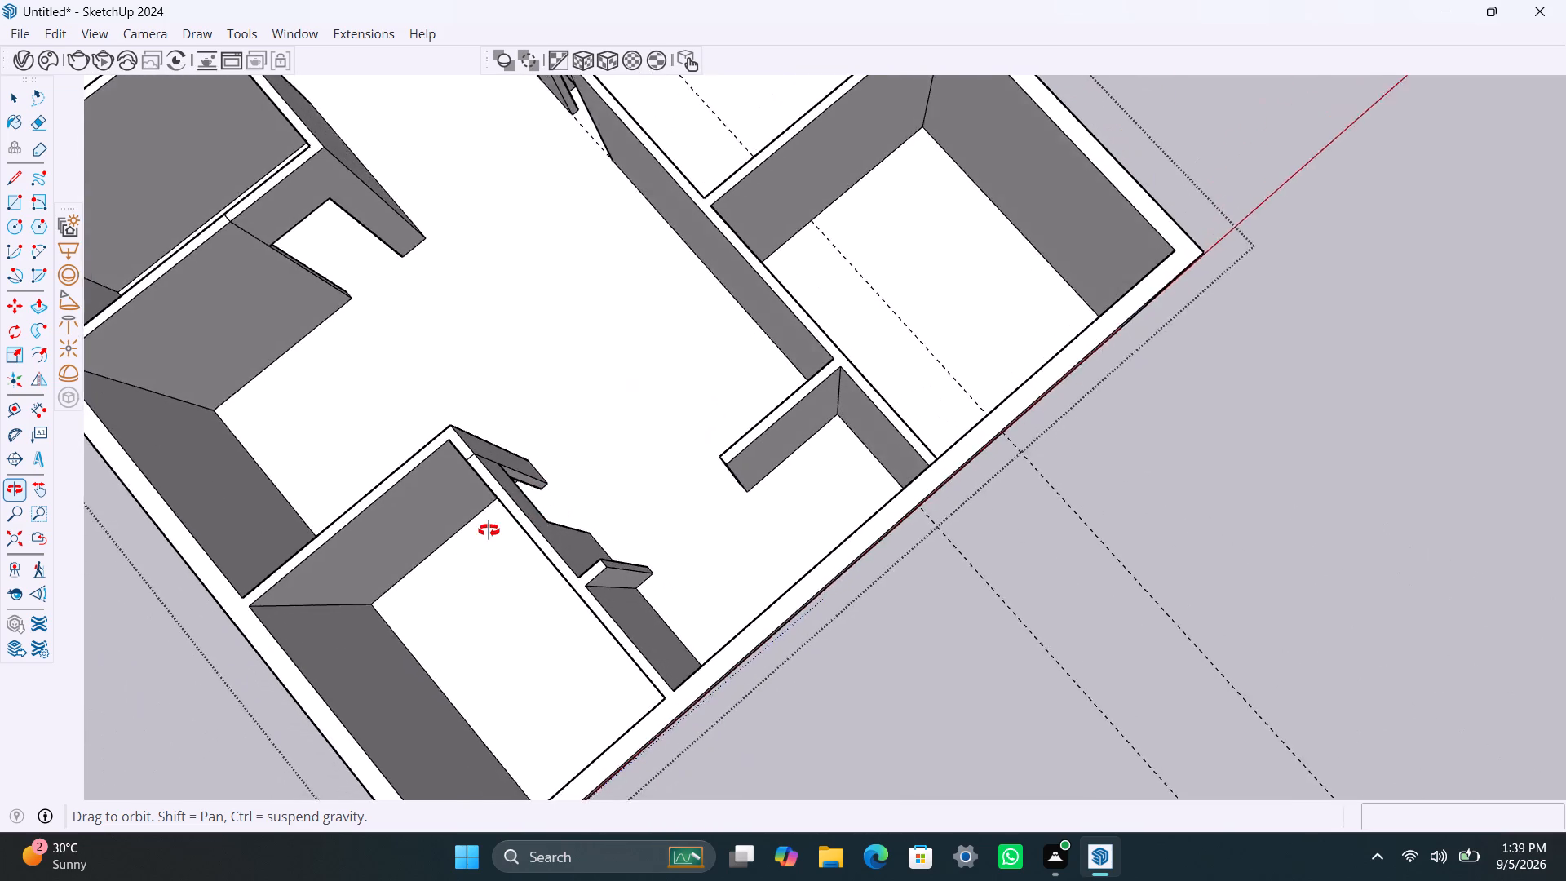
{"action": "middle_click_drag", "start_coordinate": [489, 530], "coordinate": [478, 530]}
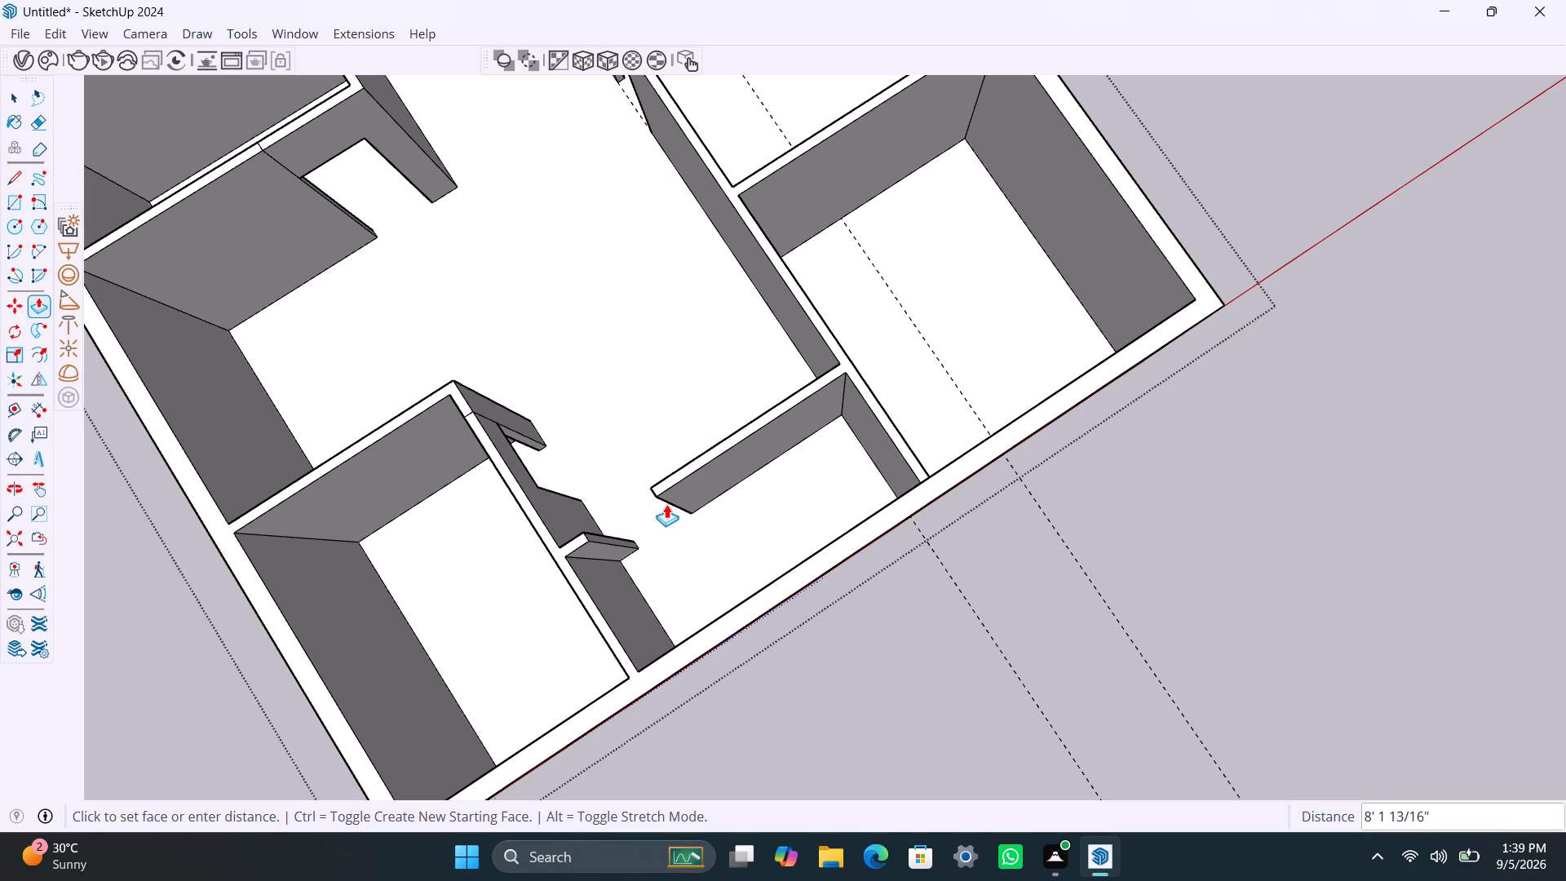
{"action": "type", "text": "7'"}
{"action": "key", "text": "6"}
{"action": "key", "text": "shift+quotedbl"}
{"action": "key", "text": "Return"}
Copy the top edge of the new cross wall's free end 3' downward to mark the head of the door opening.
{"action": "scroll", "coordinate": [596, 508], "scroll_direction": "down", "scroll_amount": 6}
{"action": "middle_click_drag", "start_coordinate": [694, 514], "coordinate": [501, 412]}
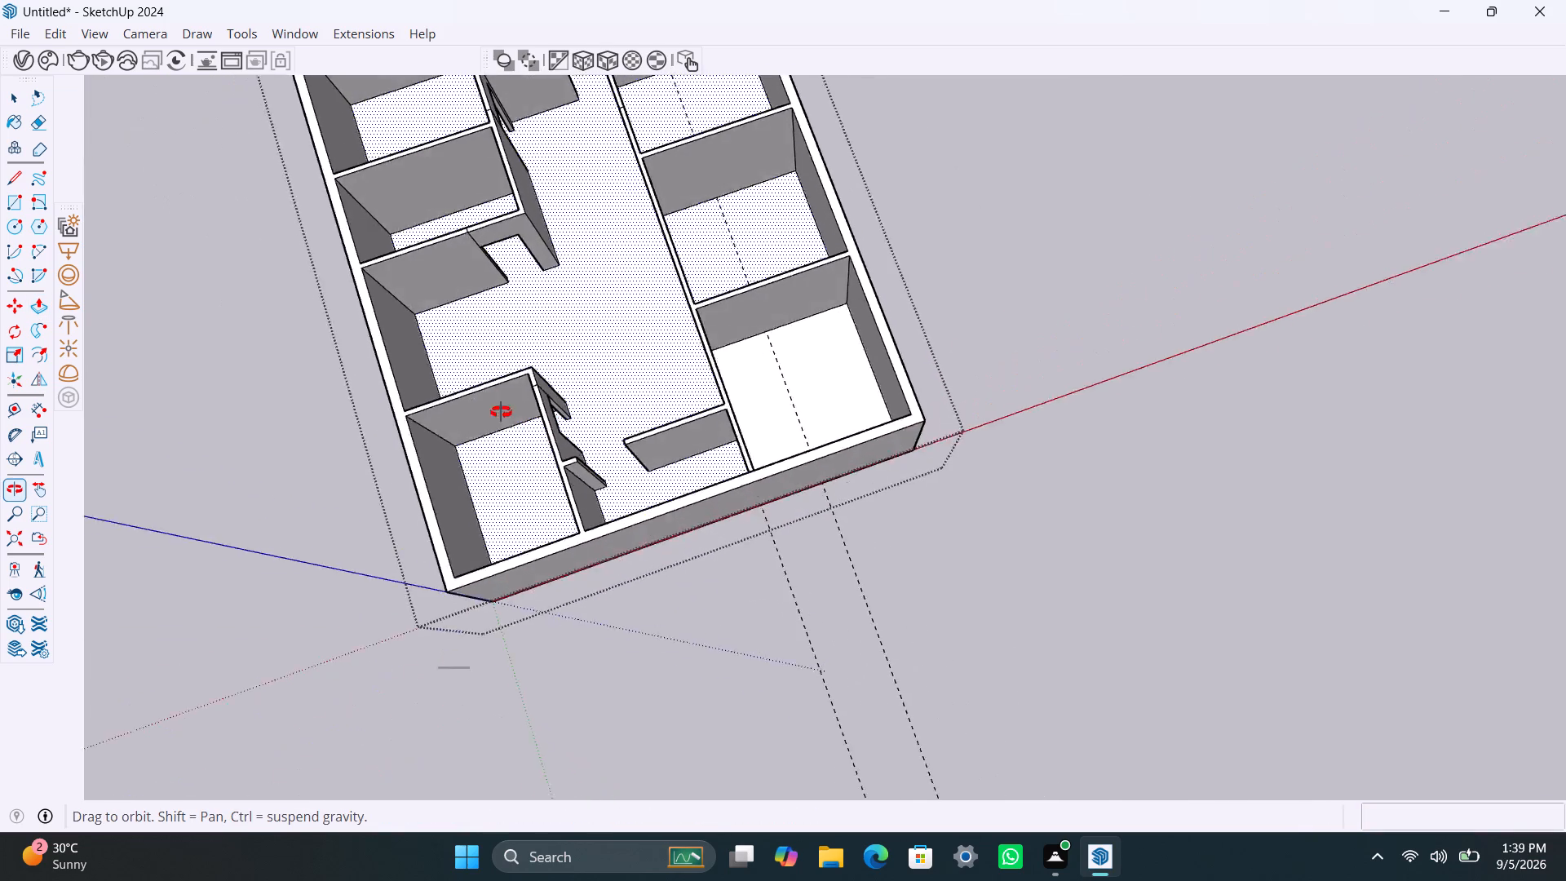
{"action": "middle_click_drag", "start_coordinate": [501, 412], "coordinate": [476, 383]}
{"action": "scroll", "coordinate": [648, 406], "scroll_direction": "up", "scroll_amount": 8}
{"action": "middle_click_drag", "start_coordinate": [669, 405], "coordinate": [900, 438]}
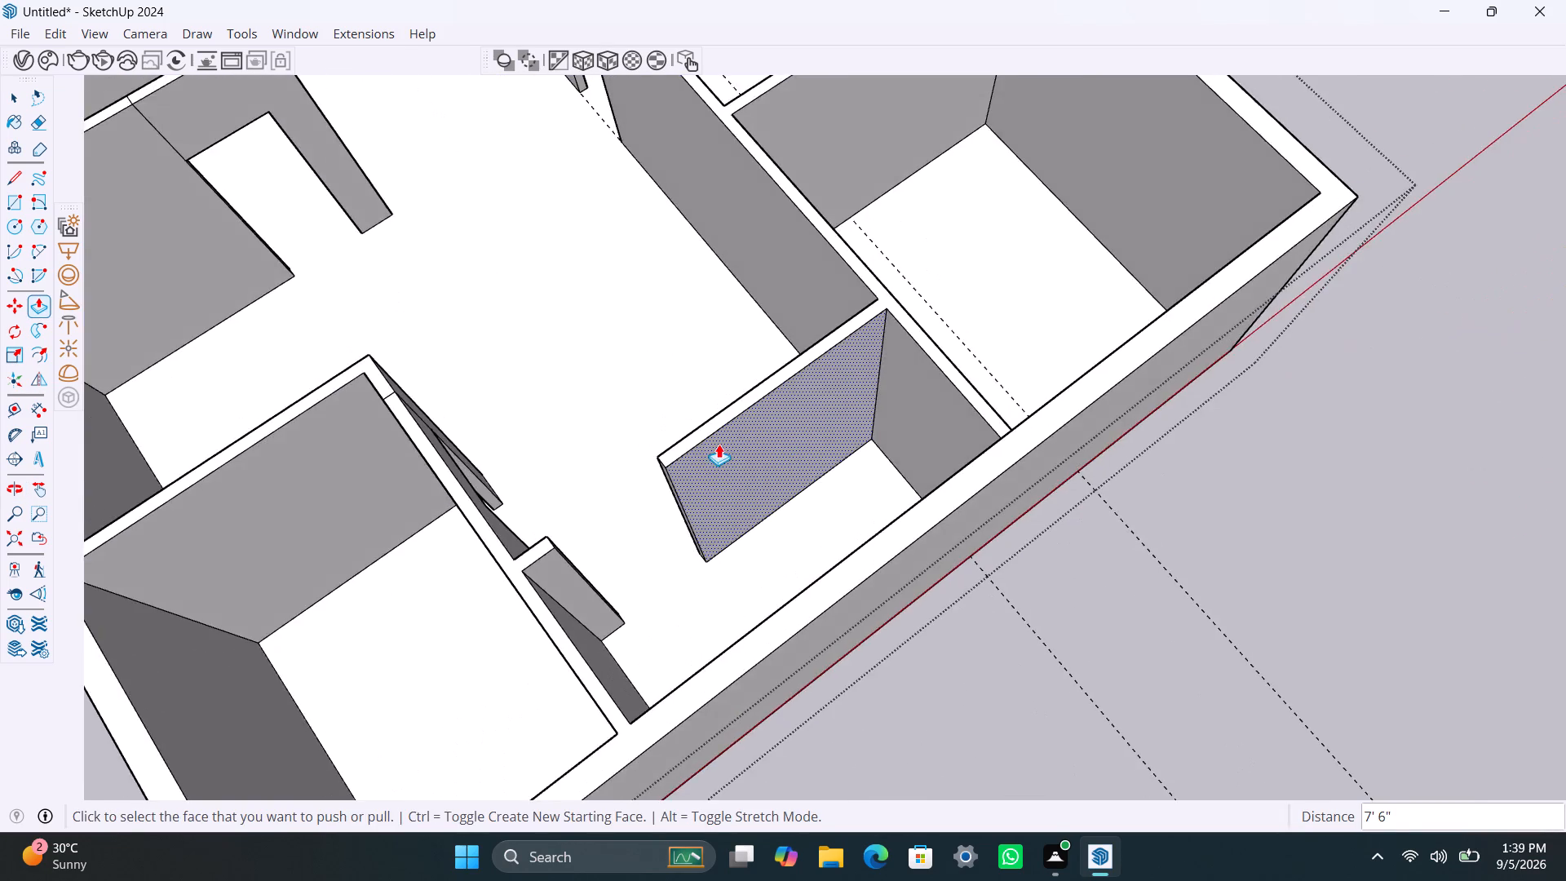
{"action": "scroll", "coordinate": [704, 455], "scroll_direction": "up", "scroll_amount": 5}
{"action": "key", "text": "space"}
{"action": "left_click", "coordinate": [656, 461]}
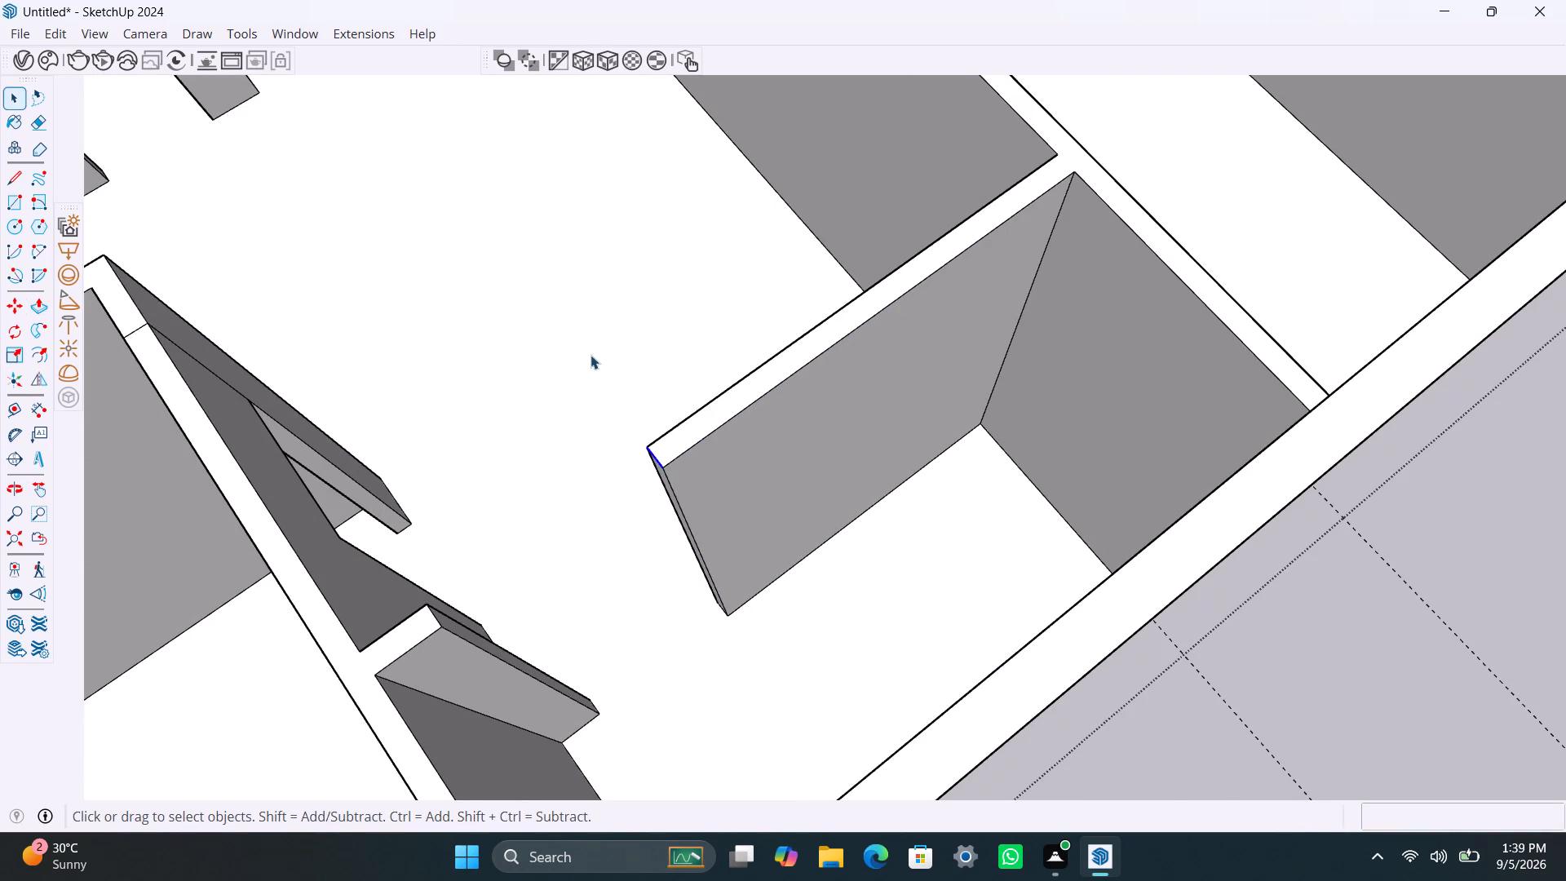
{"action": "key", "text": "m"}
{"action": "left_click", "coordinate": [670, 472]}
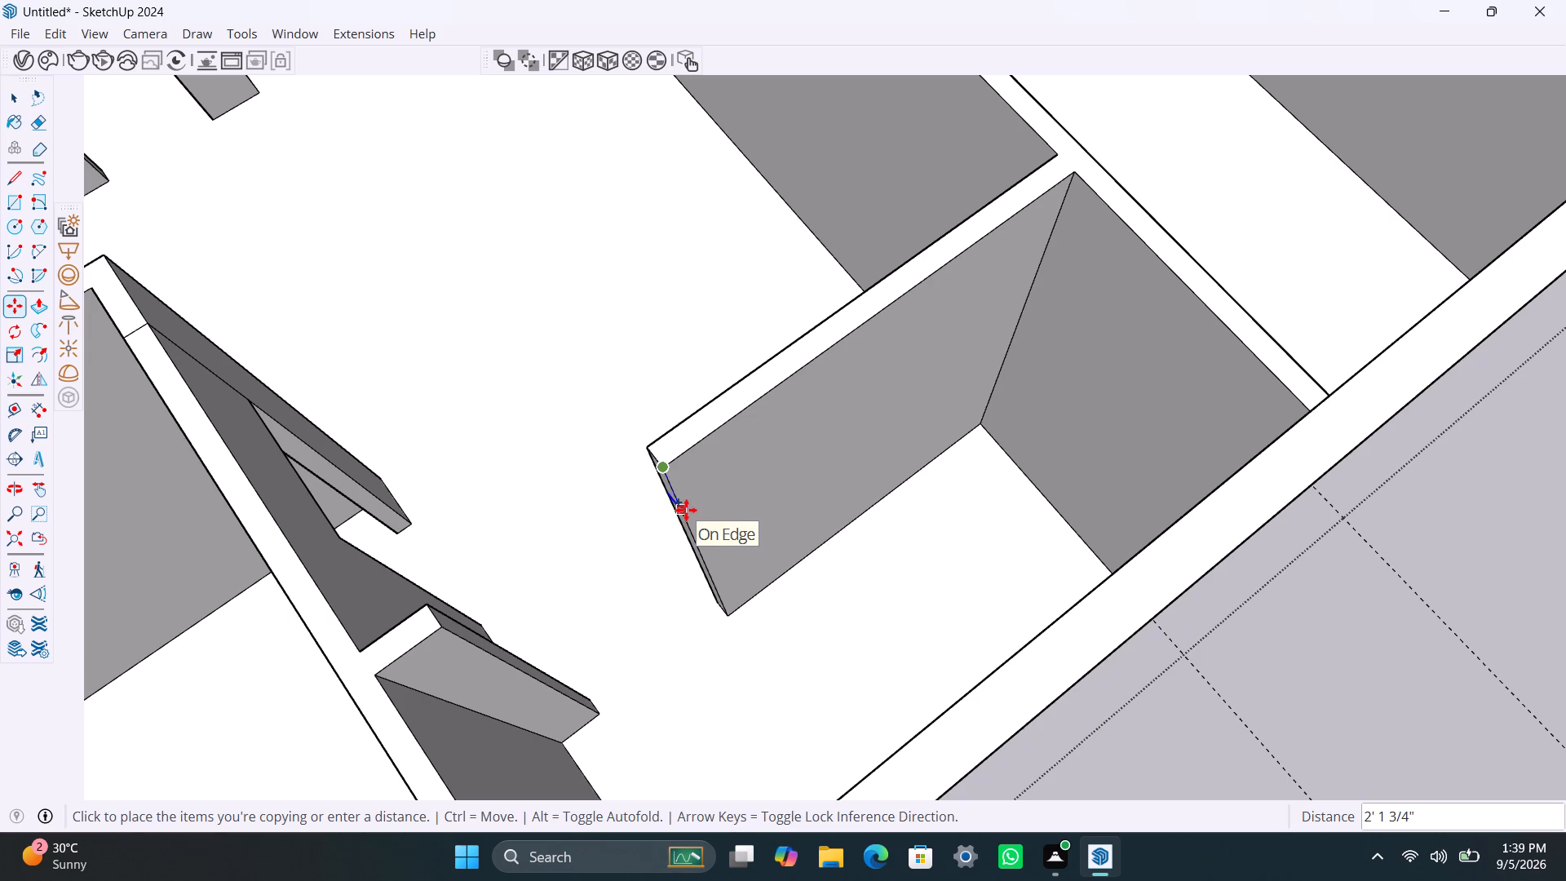
{"action": "type", "text": "3'"}
{"action": "key", "text": "Return"}
{"action": "key", "text": "space"}
Push/Pull the upper 3' face of the cross wall's end to the short stub opposite, bridging over the door opening.
{"action": "scroll", "coordinate": [686, 517], "scroll_direction": "up", "scroll_amount": 2}
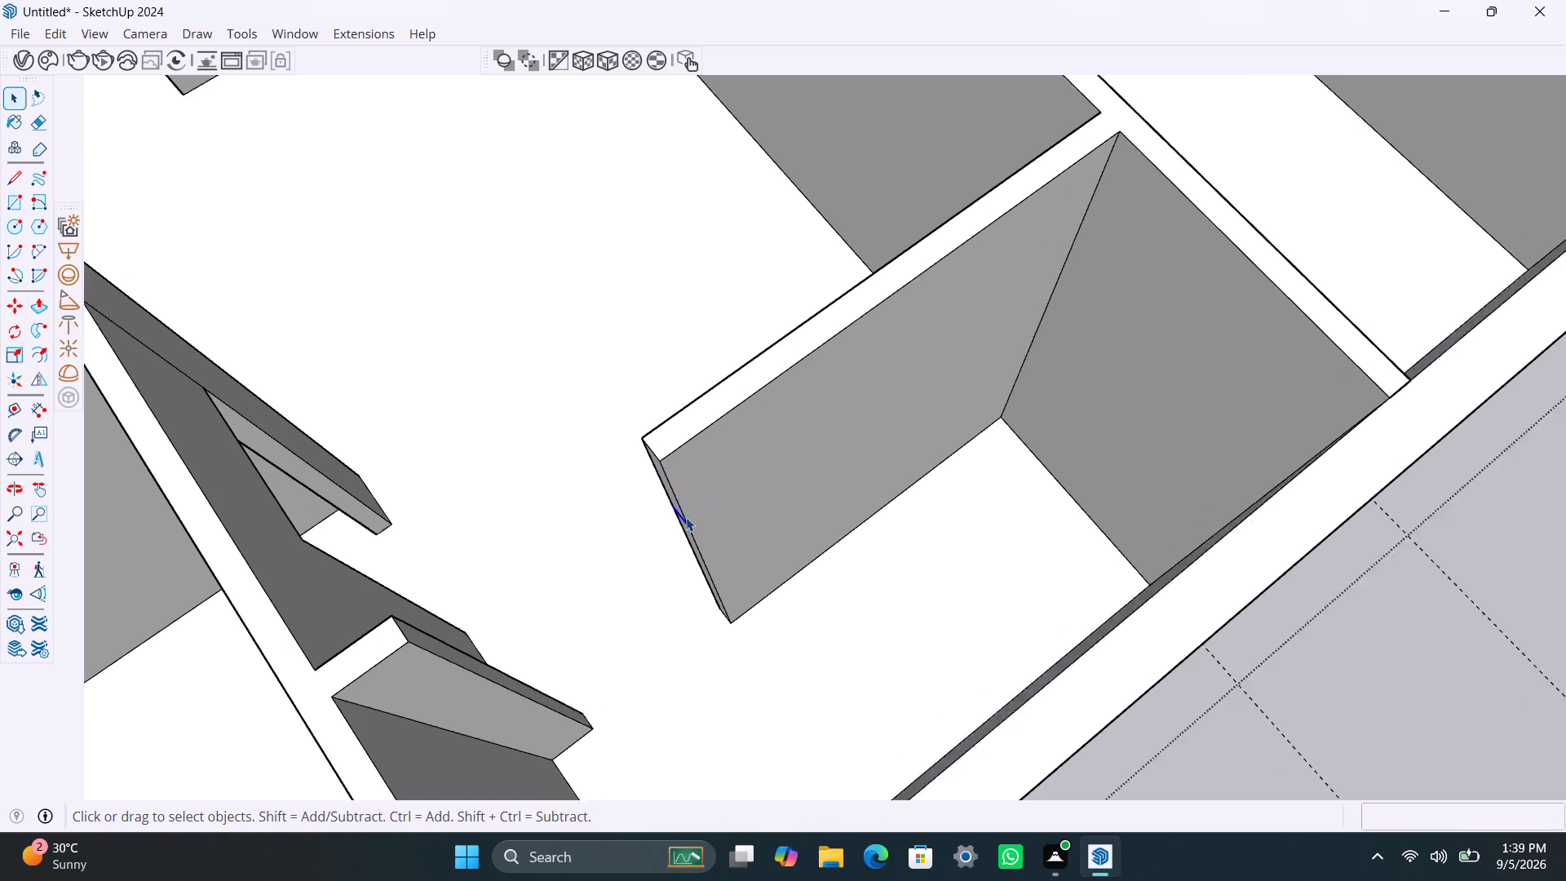
{"action": "scroll", "coordinate": [686, 517], "scroll_direction": "up", "scroll_amount": 5}
{"action": "left_click", "coordinate": [660, 438]}
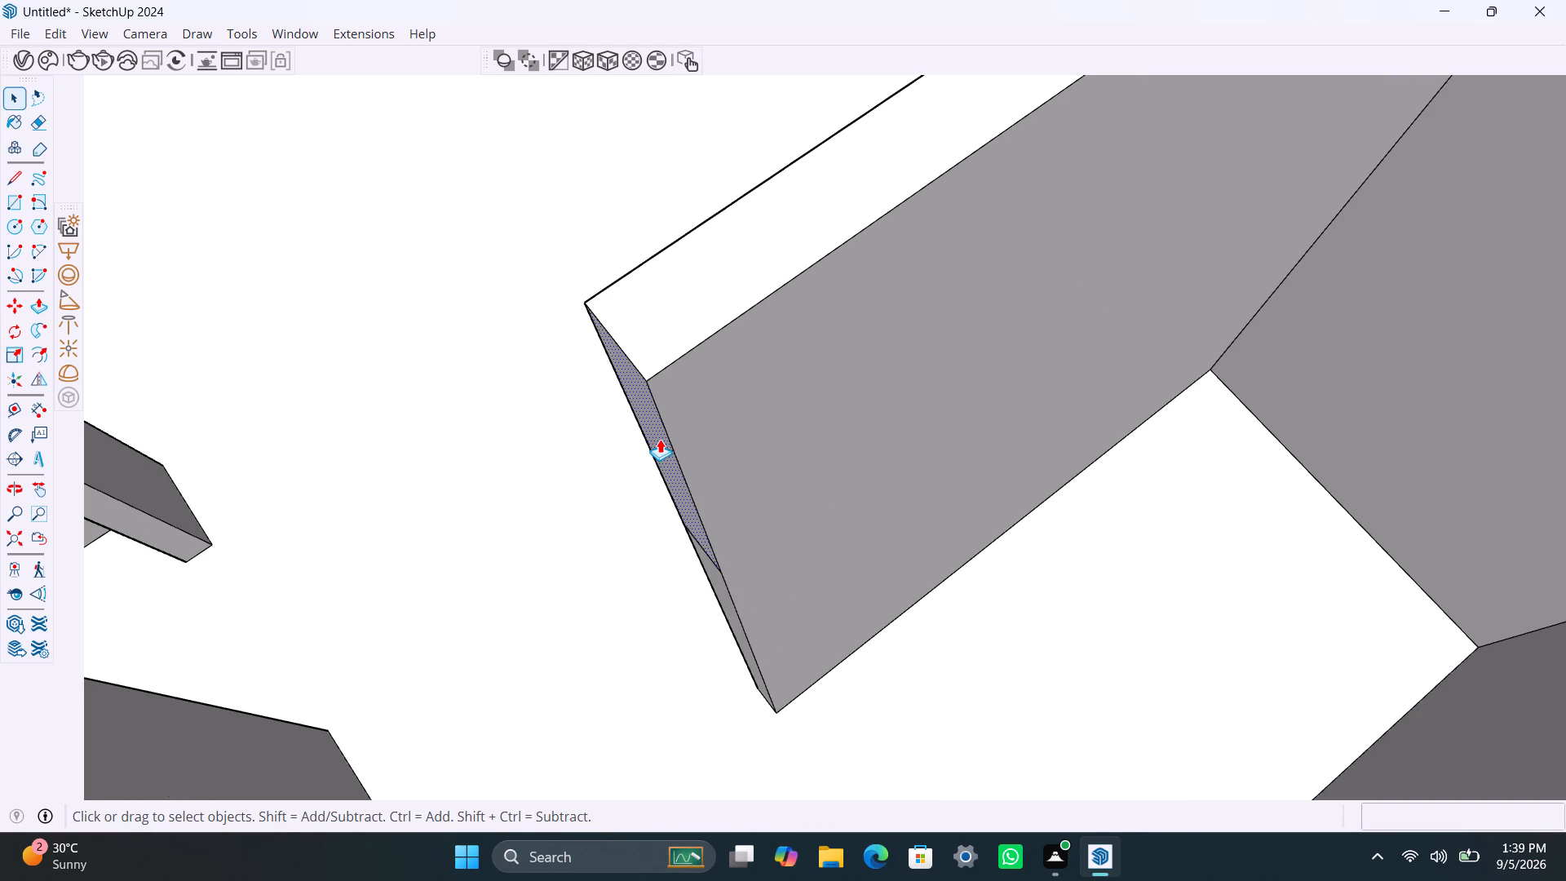
{"action": "key", "text": "p"}
{"action": "left_click", "coordinate": [660, 439]}
{"action": "scroll", "coordinate": [516, 525], "scroll_direction": "down", "scroll_amount": 19}
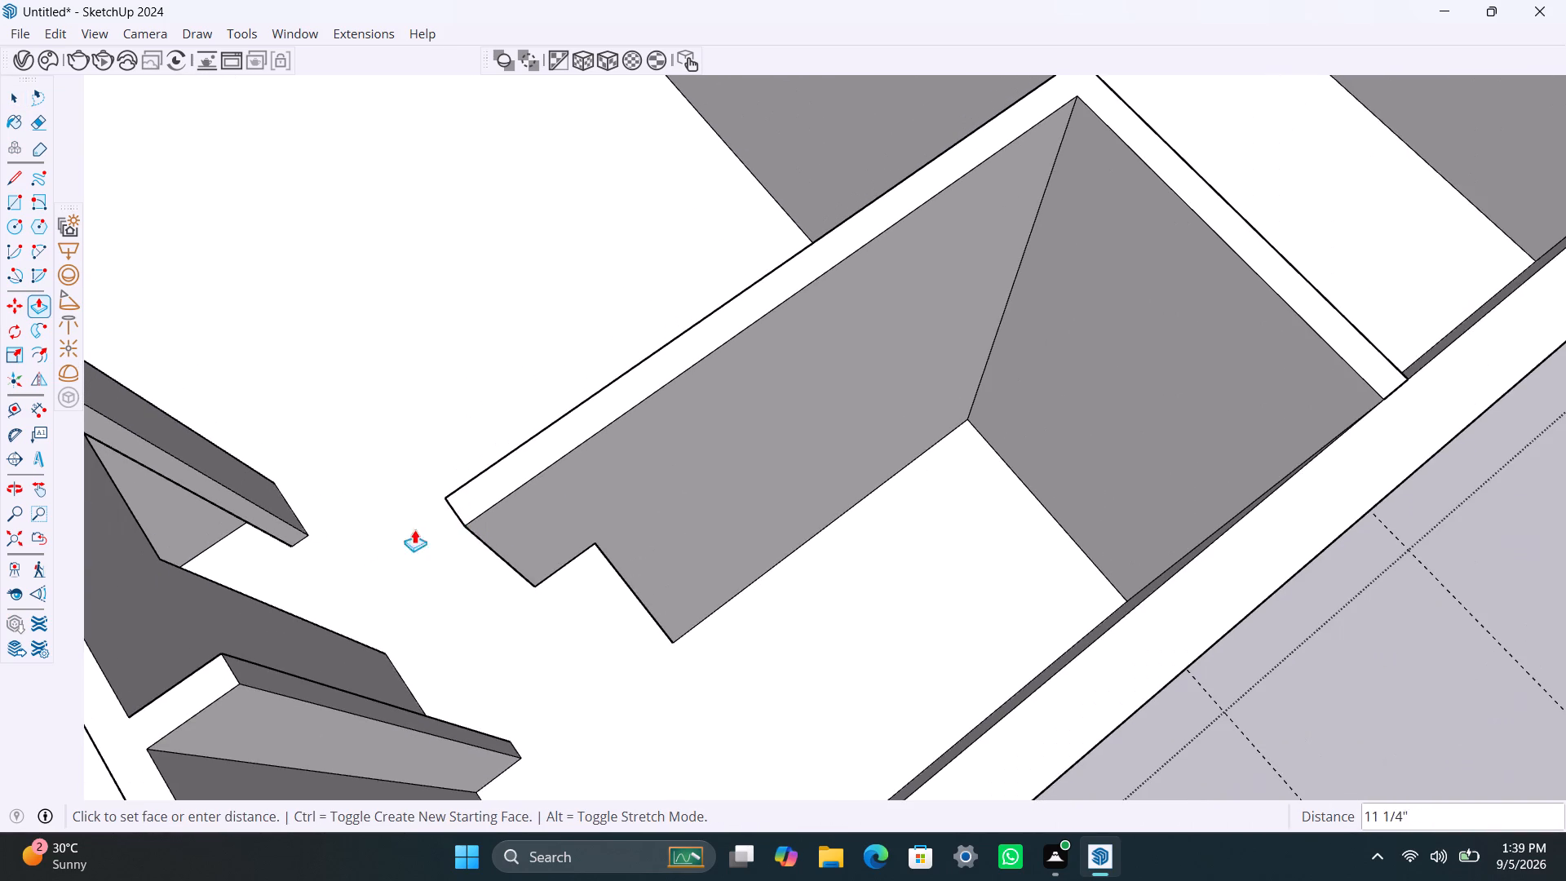
{"action": "left_click", "coordinate": [233, 675]}
{"action": "scroll", "coordinate": [227, 653], "scroll_direction": "down", "scroll_amount": 10}
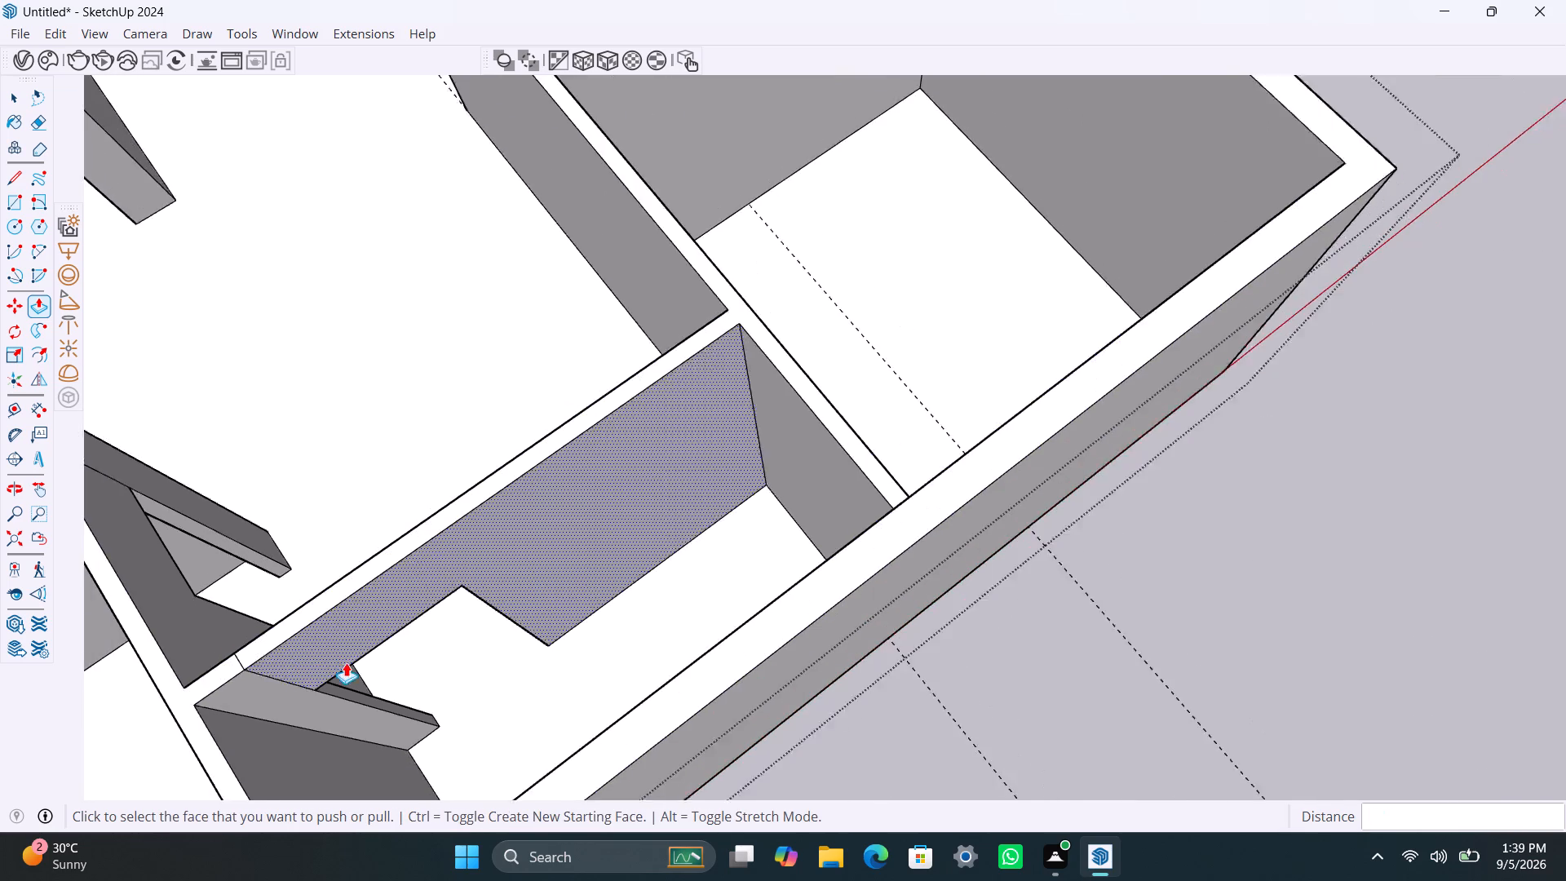
{"action": "scroll", "coordinate": [346, 662], "scroll_direction": "down", "scroll_amount": 2}
{"action": "middle_click_drag", "start_coordinate": [371, 623], "coordinate": [422, 654]}
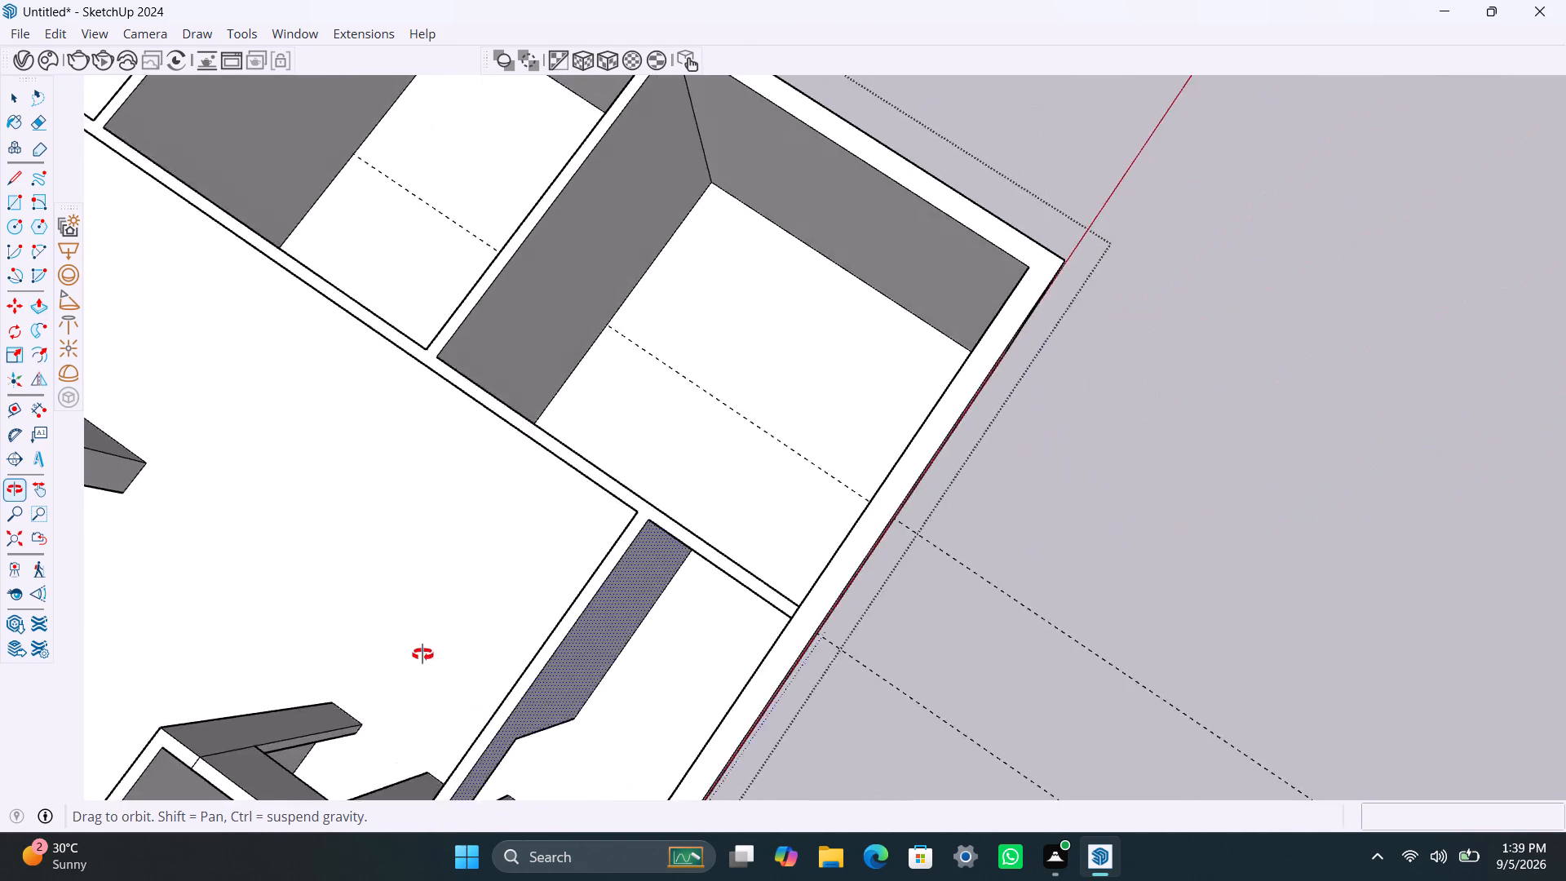
Examine the ground floor's rooms, cross walls and door openings from above and from several angles.
{"action": "middle_click_drag", "start_coordinate": [422, 654], "coordinate": [413, 653]}
{"action": "scroll", "coordinate": [493, 453], "scroll_direction": "down", "scroll_amount": 14}
{"action": "middle_click_drag", "start_coordinate": [572, 455], "coordinate": [293, 454]}
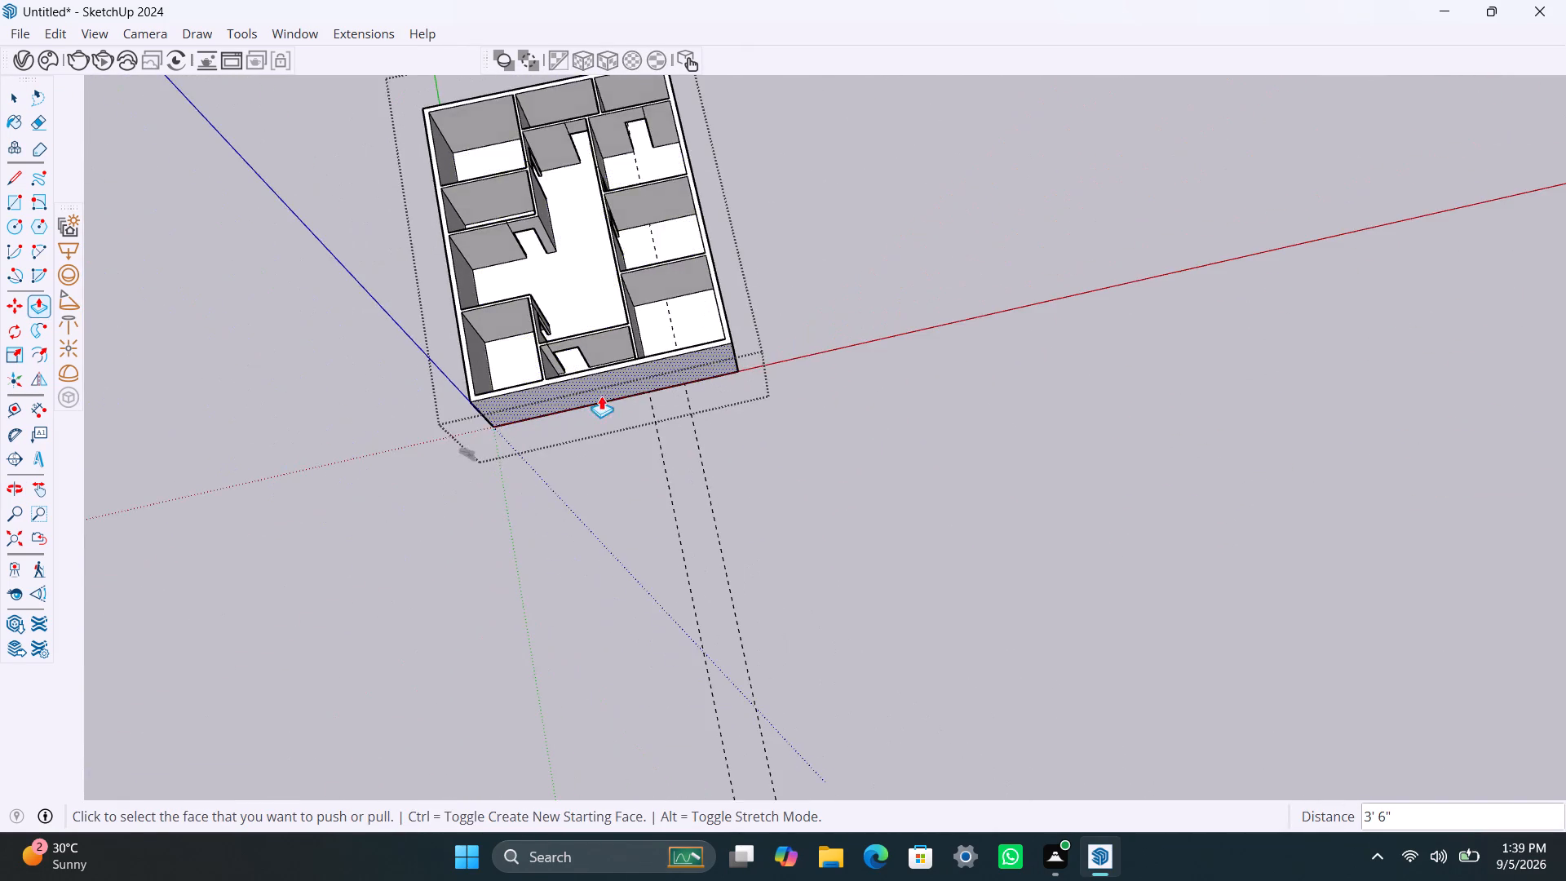
{"action": "scroll", "coordinate": [627, 374], "scroll_direction": "up", "scroll_amount": 3}
{"action": "middle_click_drag", "start_coordinate": [644, 343], "coordinate": [626, 582]}
{"action": "scroll", "coordinate": [560, 485], "scroll_direction": "up", "scroll_amount": 2}
{"action": "middle_click_drag", "start_coordinate": [513, 498], "coordinate": [316, 438]}
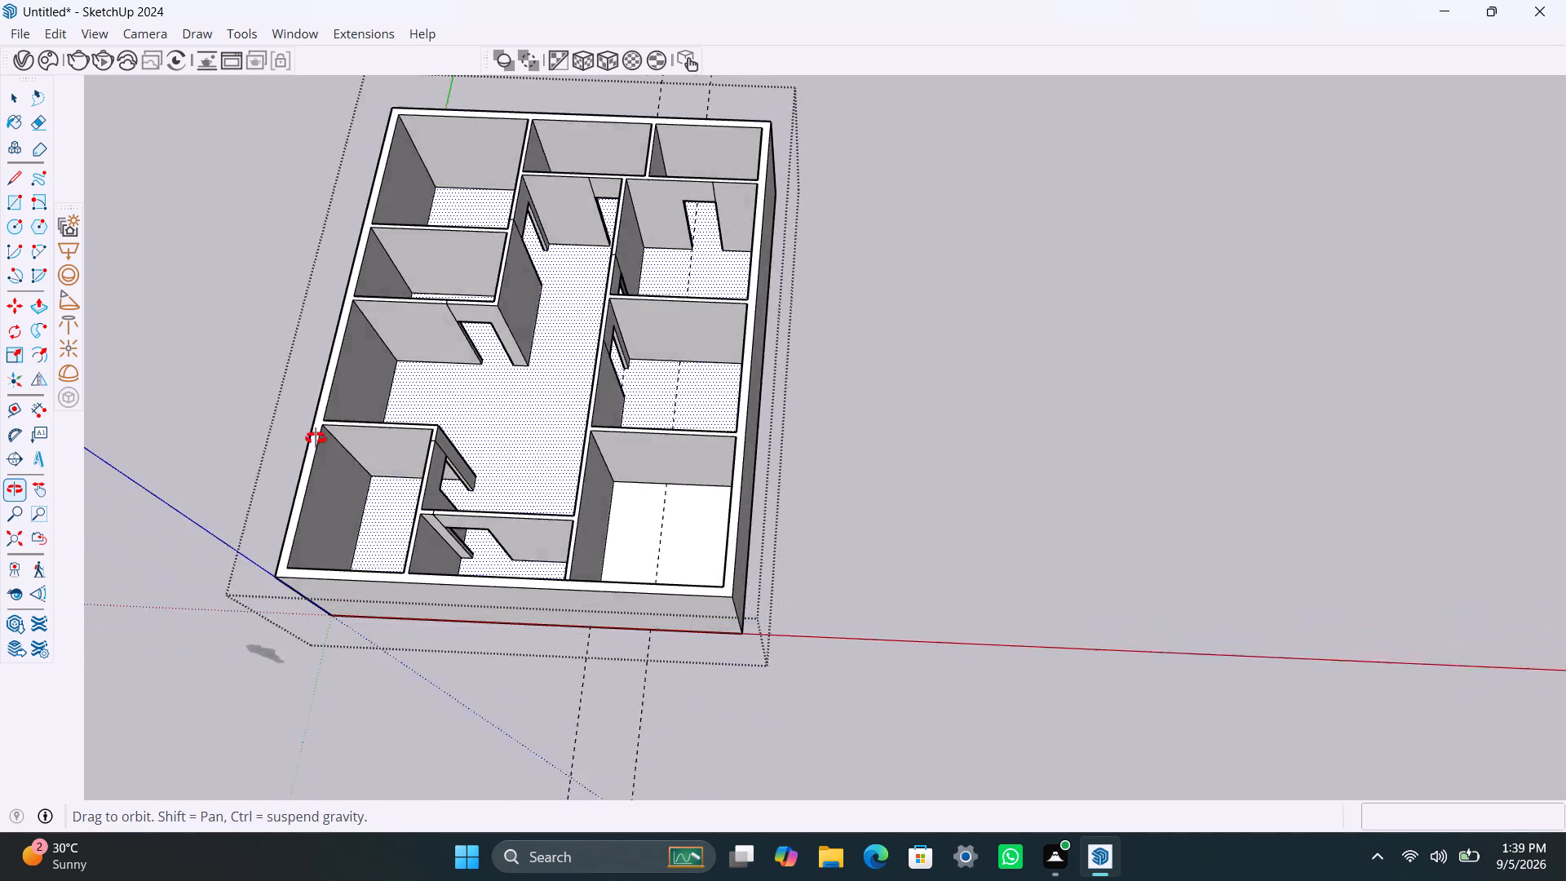
{"action": "middle_click_drag", "start_coordinate": [316, 438], "coordinate": [366, 475]}
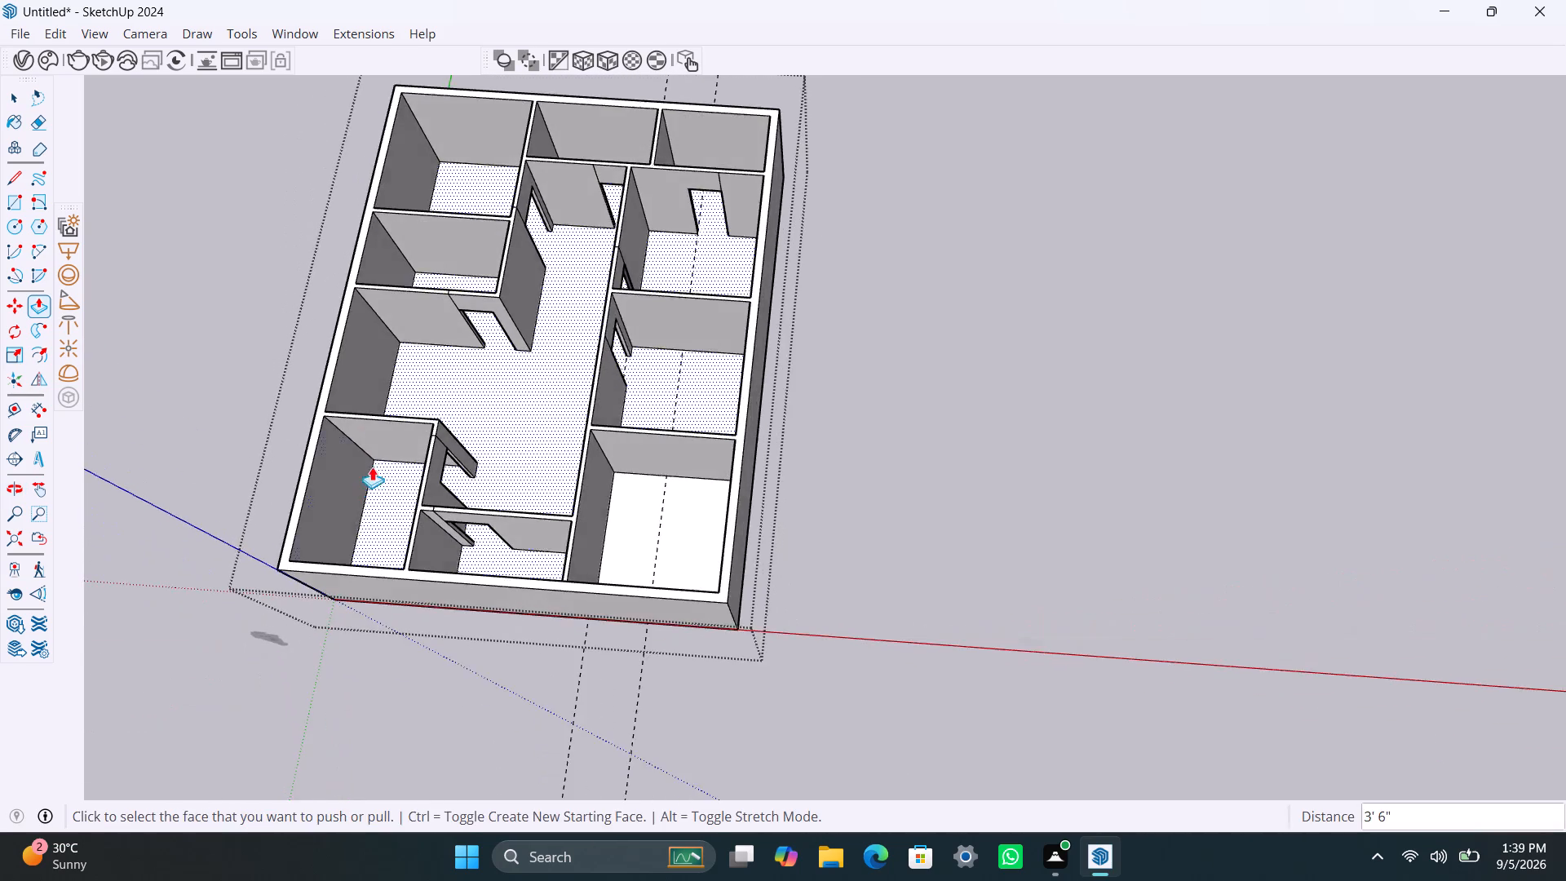
{"action": "scroll", "coordinate": [391, 457], "scroll_direction": "down", "scroll_amount": 6}
{"action": "middle_click_drag", "start_coordinate": [445, 466], "coordinate": [471, 462]}
{"action": "scroll", "coordinate": [400, 456], "scroll_direction": "up", "scroll_amount": 4}
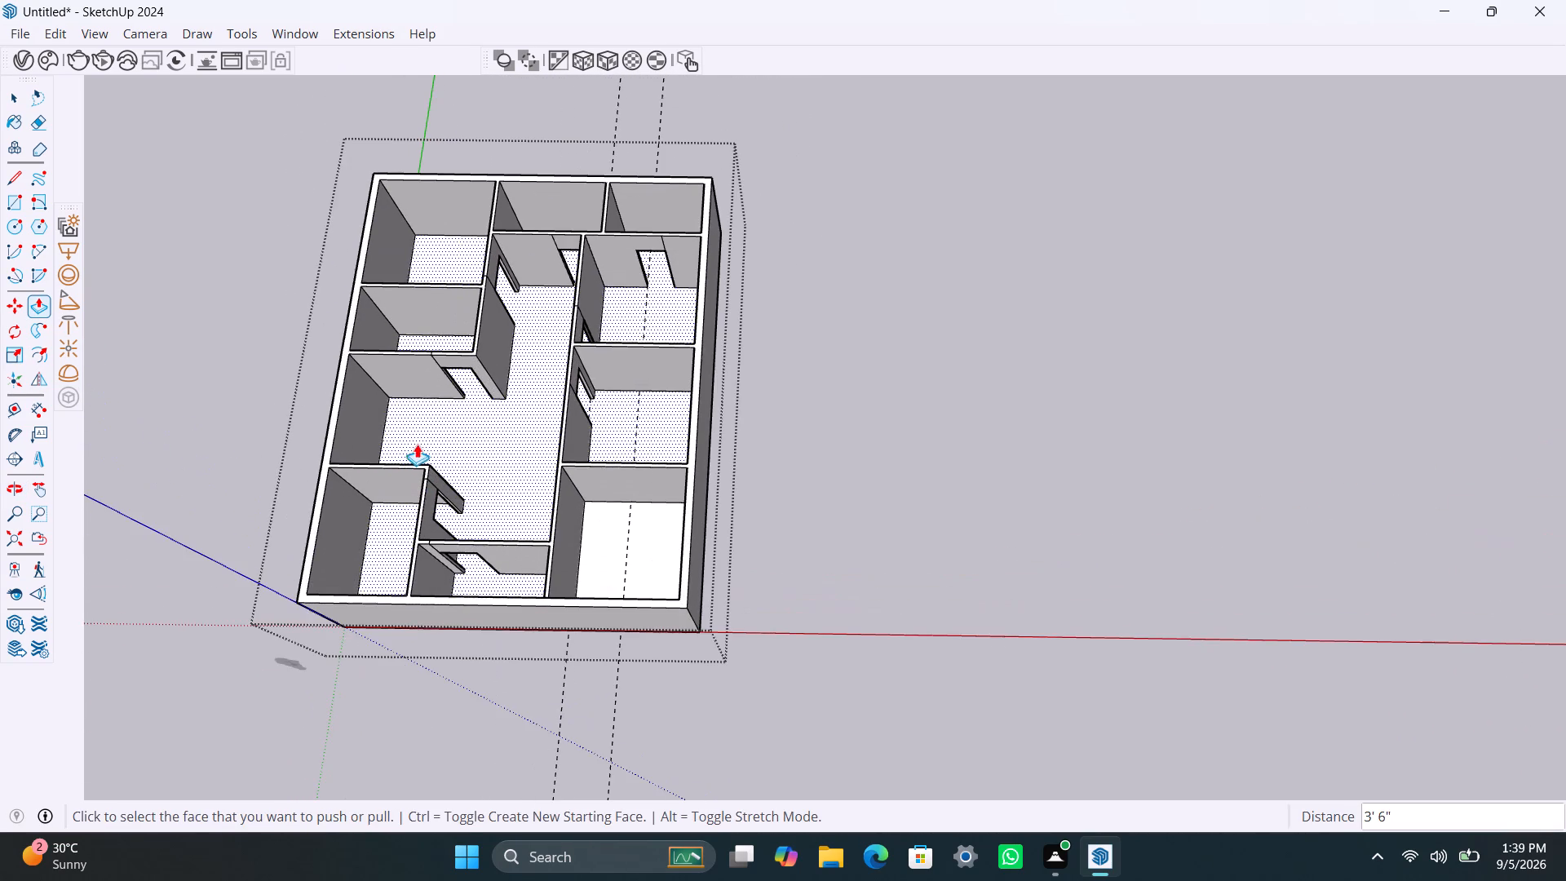
{"action": "middle_click_drag", "start_coordinate": [493, 427], "coordinate": [678, 432], "text": "shift"}
{"action": "scroll", "coordinate": [626, 433], "scroll_direction": "up", "scroll_amount": 3}
{"action": "scroll", "coordinate": [611, 431], "scroll_direction": "down", "scroll_amount": 2}
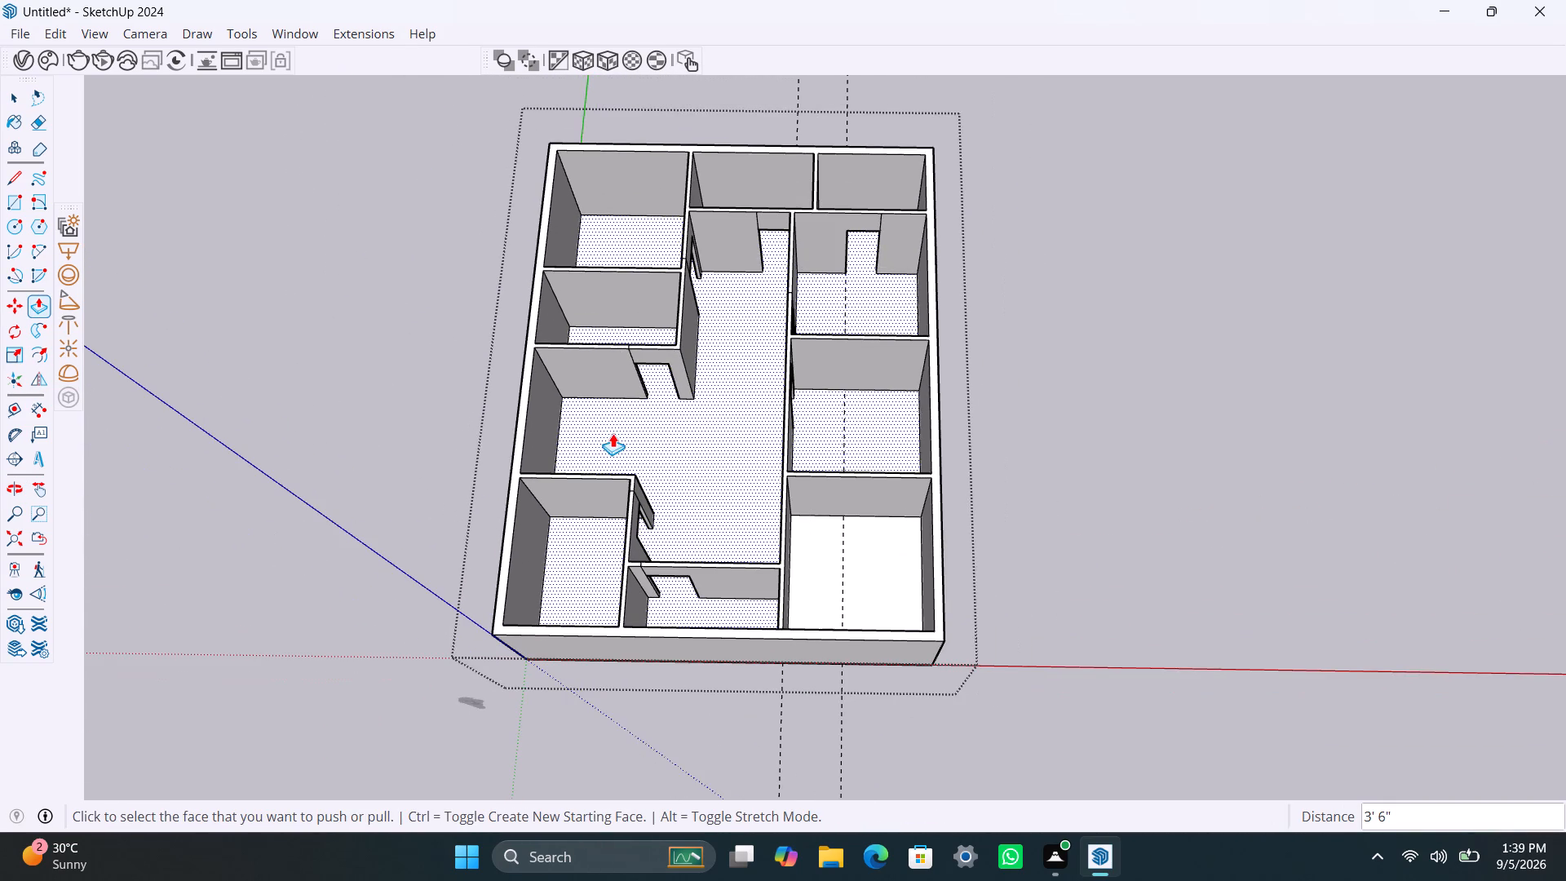
{"action": "middle_click_drag", "start_coordinate": [613, 433], "coordinate": [599, 485]}
{"action": "scroll", "coordinate": [634, 454], "scroll_direction": "up", "scroll_amount": 5}
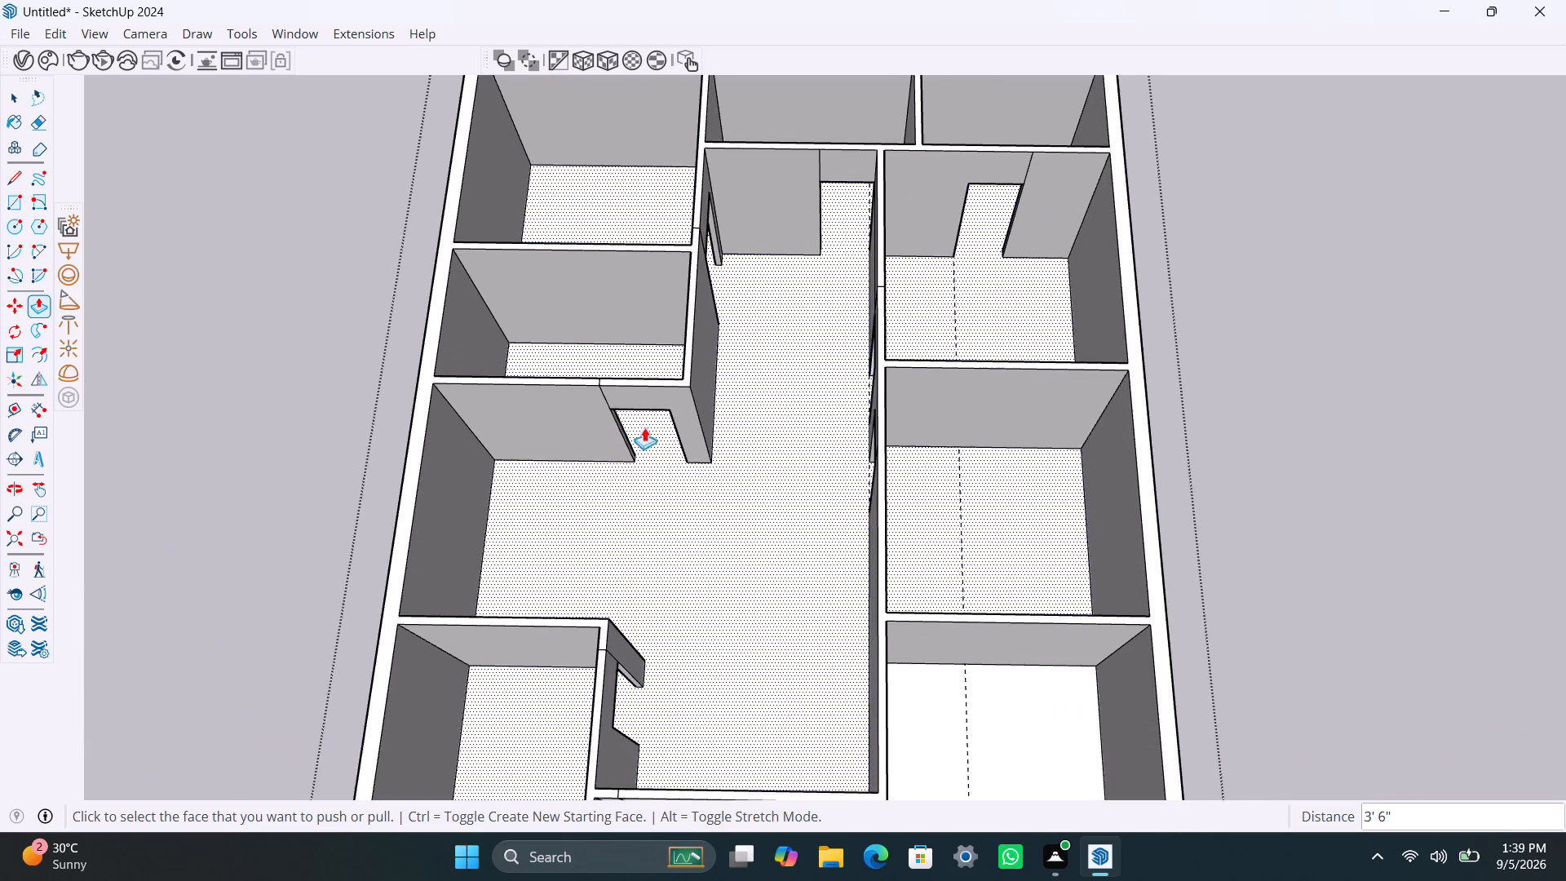
{"action": "scroll", "coordinate": [626, 510], "scroll_direction": "down", "scroll_amount": 4}
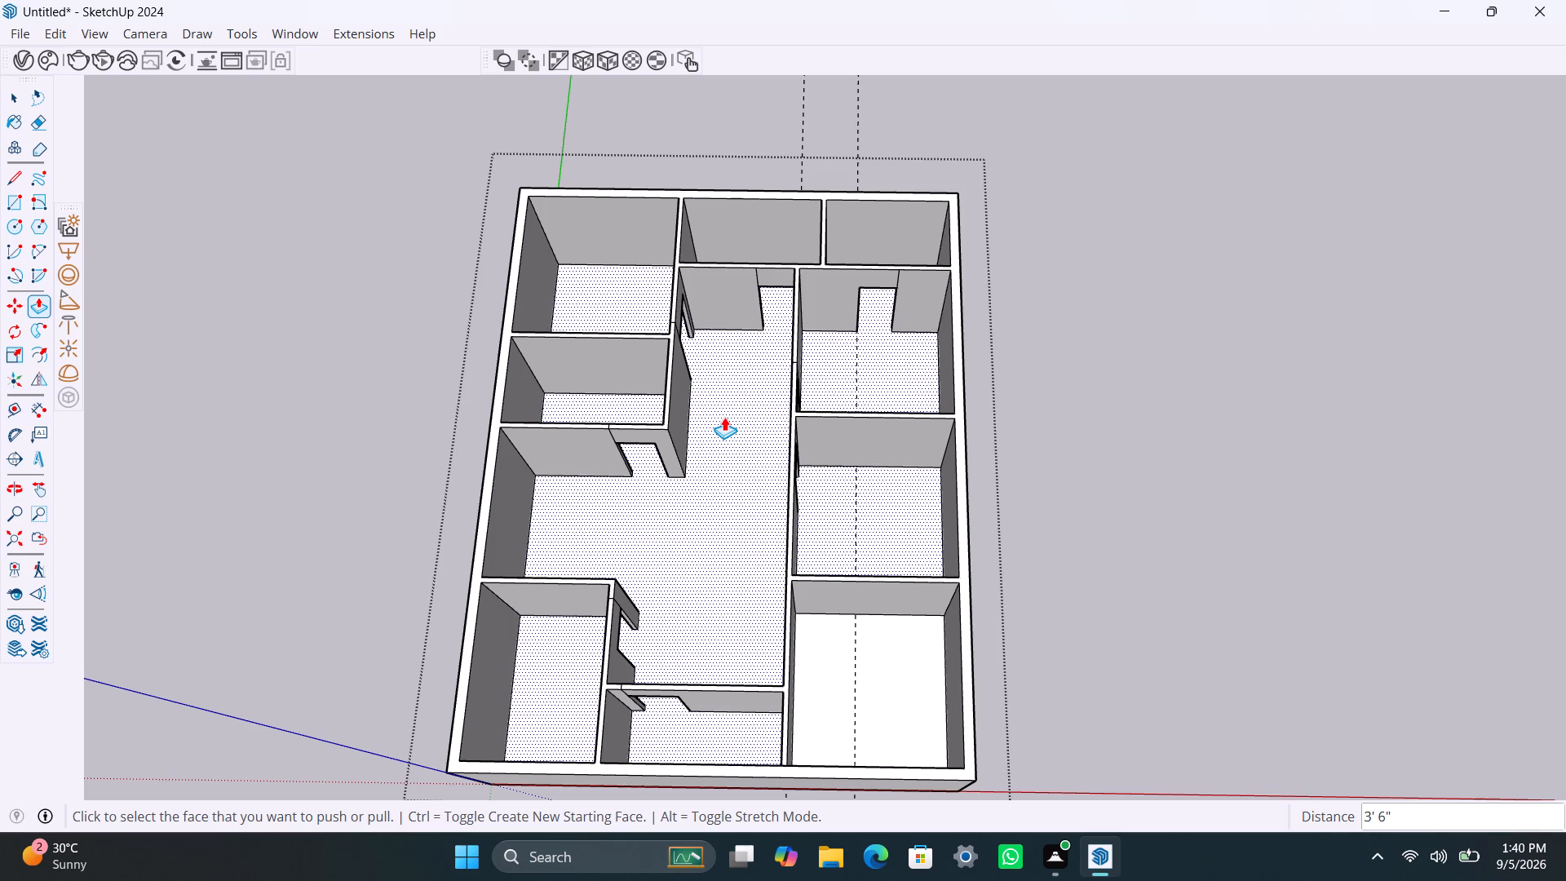
Save the model as G FLOOR in the sketch up folder inside Documents > internship.
{"action": "key", "text": "ctrl+s"}
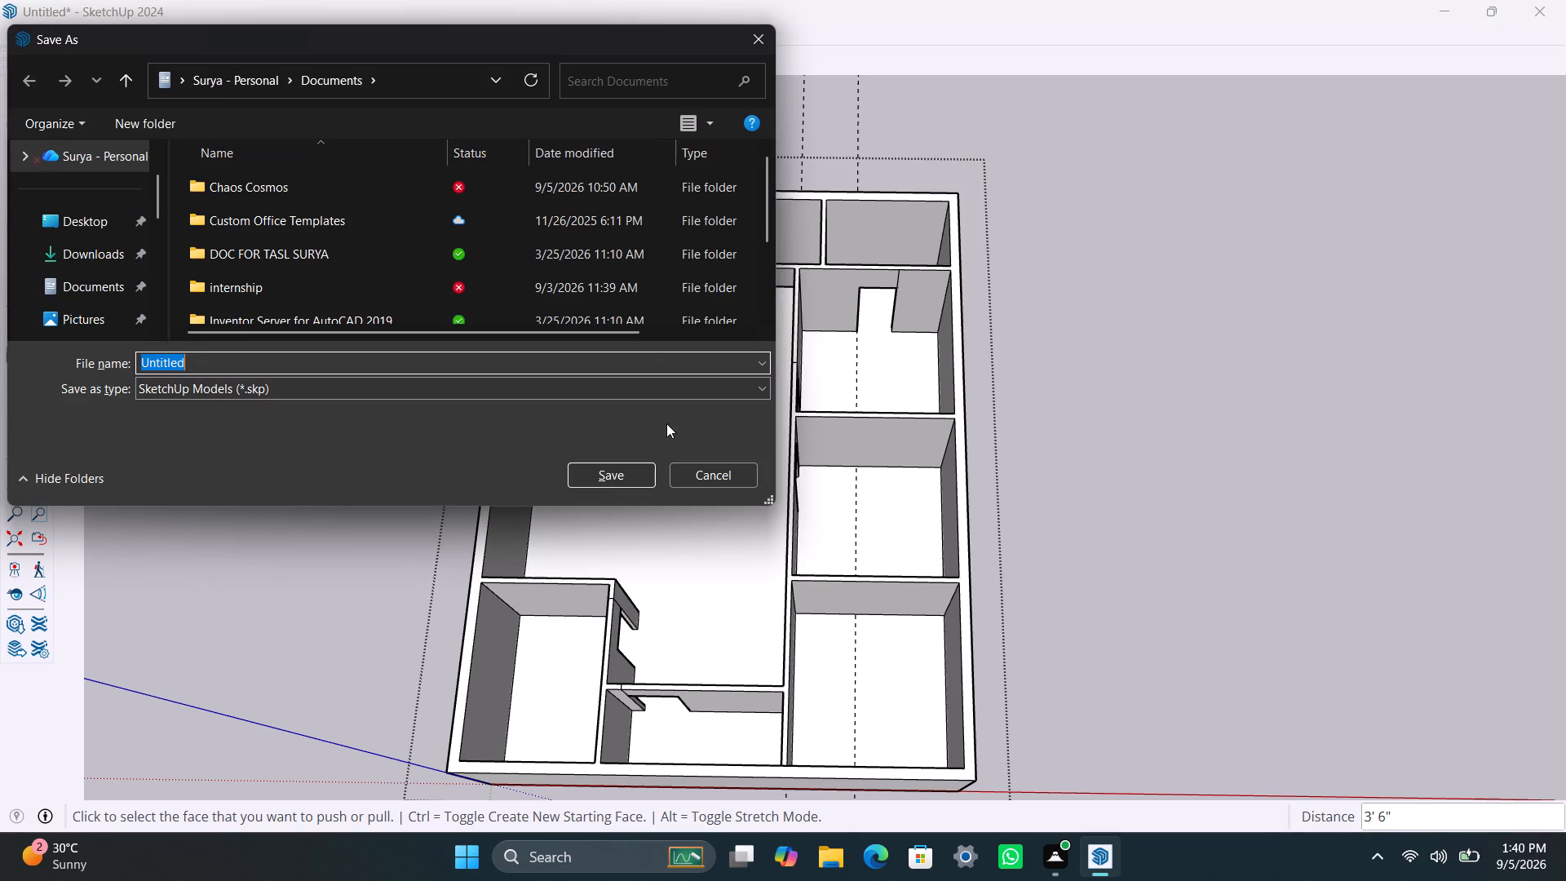
{"action": "left_click_drag", "start_coordinate": [223, 370], "coordinate": [105, 377]}
{"action": "key", "text": "h"}
{"action": "type", "text": "ouse"}
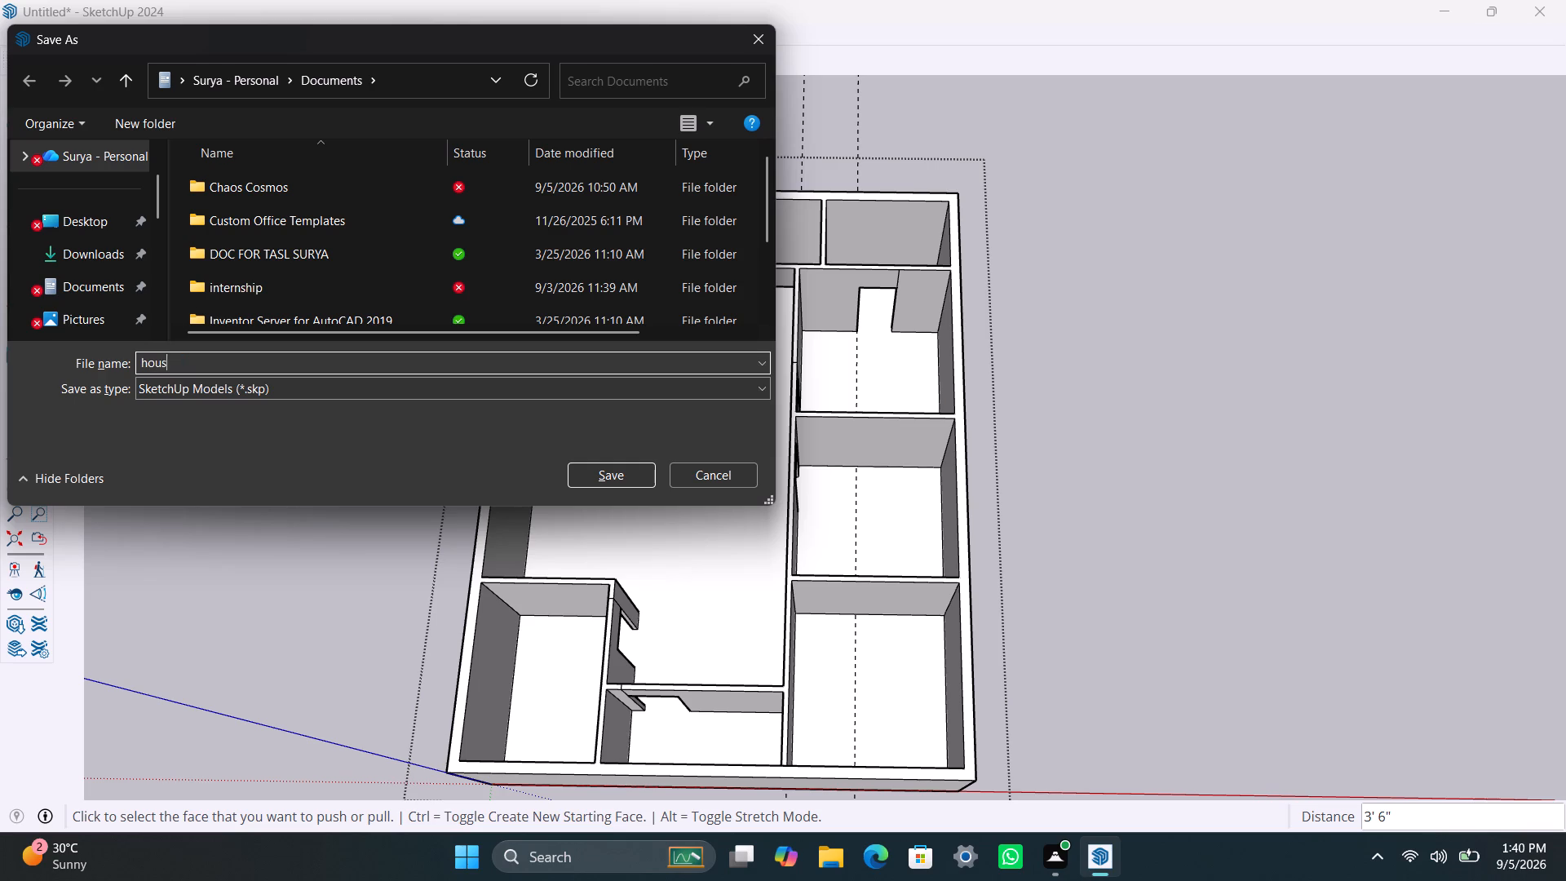
{"action": "key", "text": "space"}
{"action": "key", "text": "BackSpace"}
{"action": "key", "text": "BackSpace"}
{"action": "key", "text": "BackSpace"}
{"action": "key", "text": "BackSpace"}
{"action": "key", "text": "BackSpace"}
{"action": "key", "text": "BackSpace"}
{"action": "key", "text": "BackSpace"}
{"action": "key", "text": "g"}
{"action": "key", "text": "space"}
{"action": "type", "text": "FLOOR"}
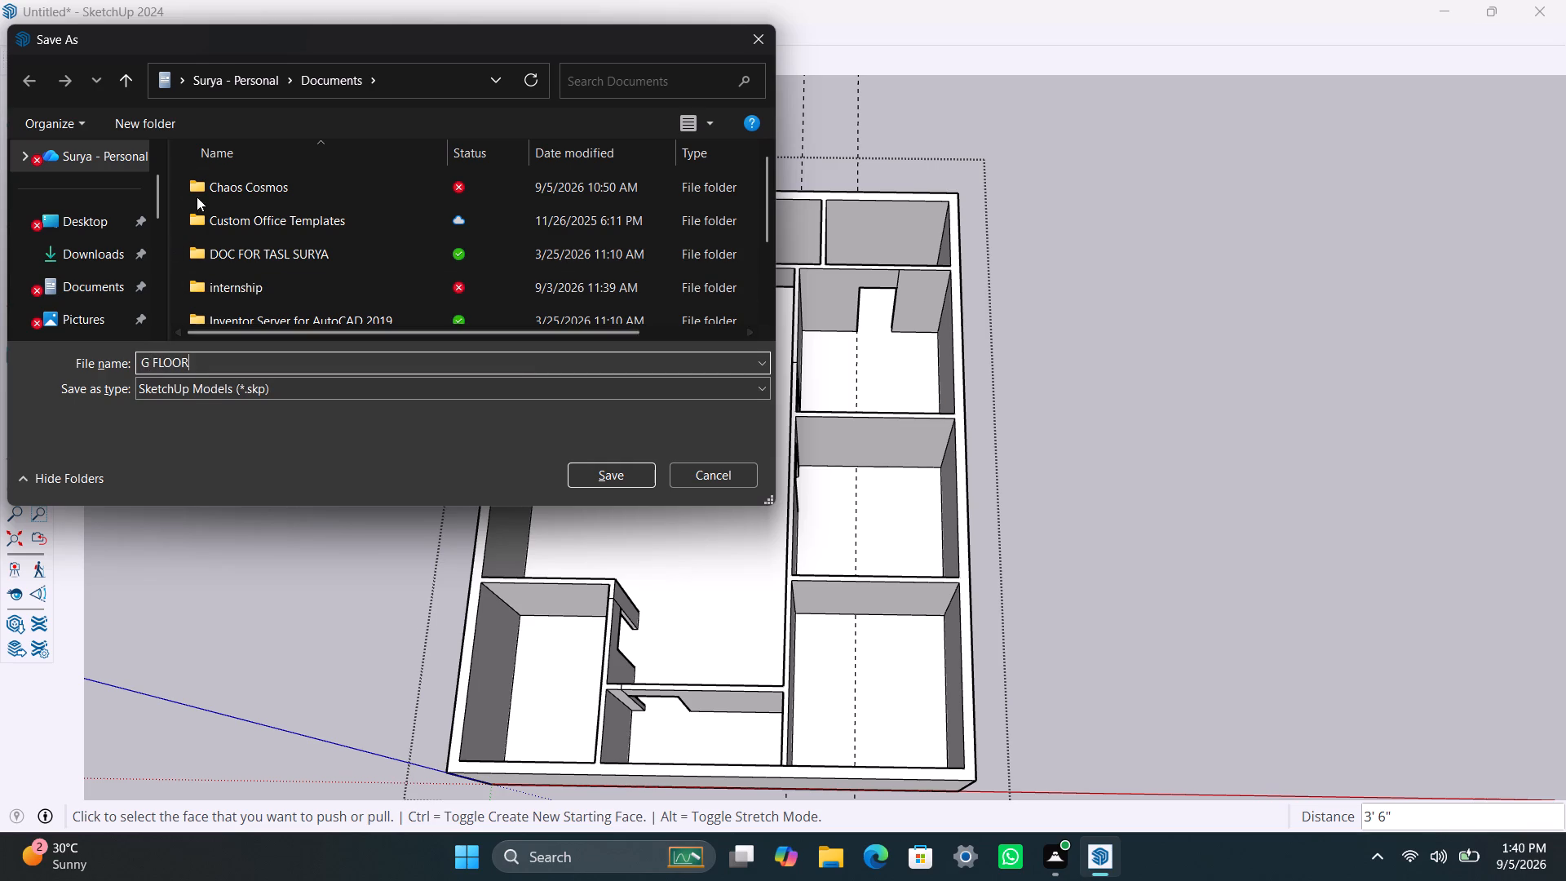
{"action": "double_click", "coordinate": [252, 279]}
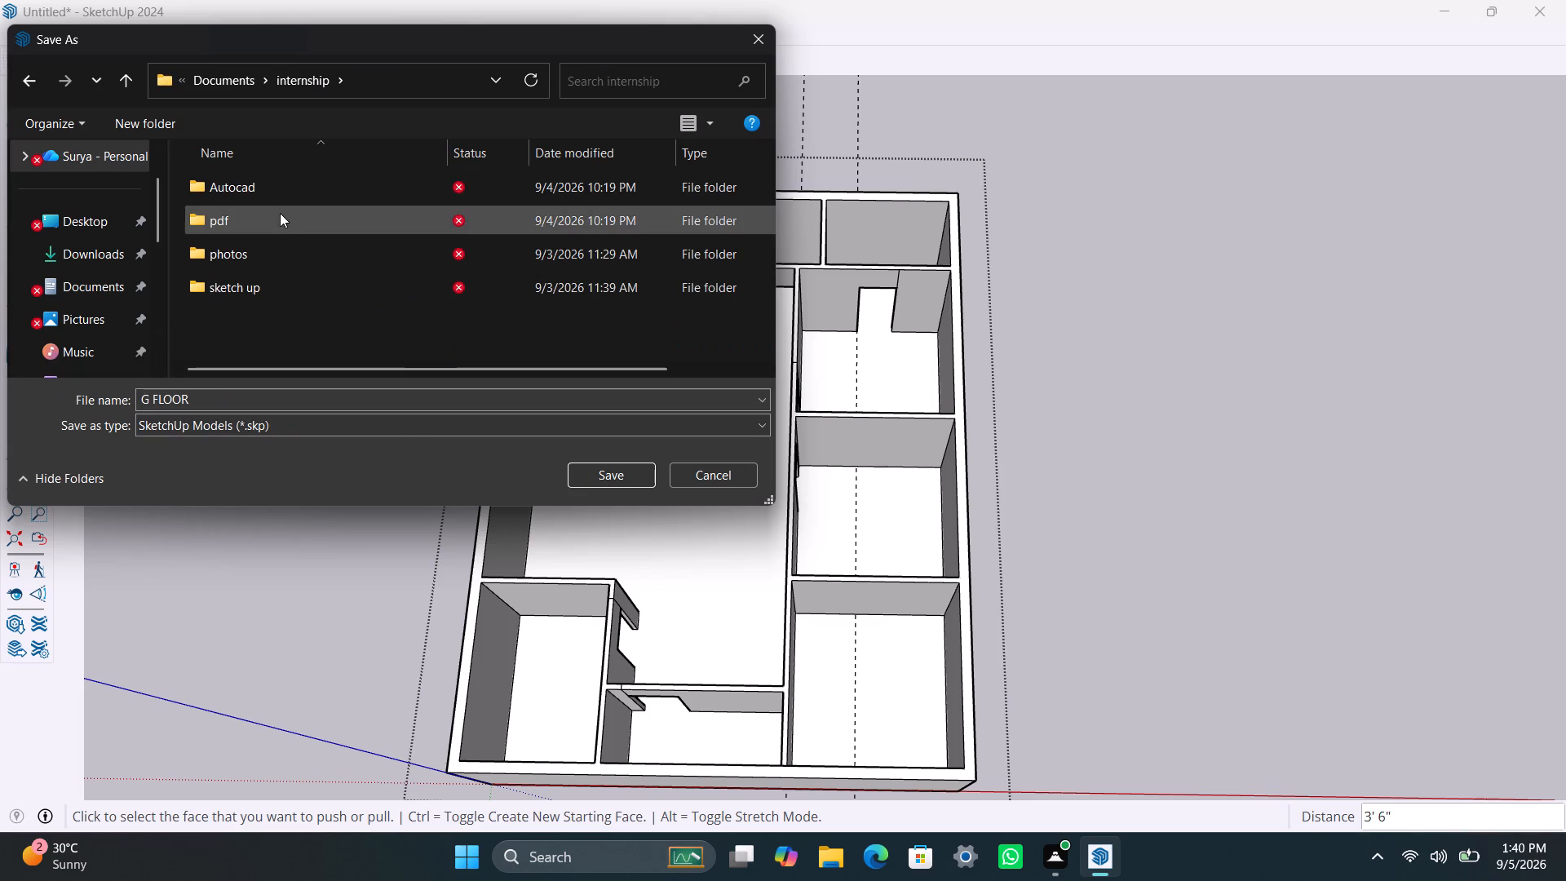
{"action": "double_click", "coordinate": [282, 287]}
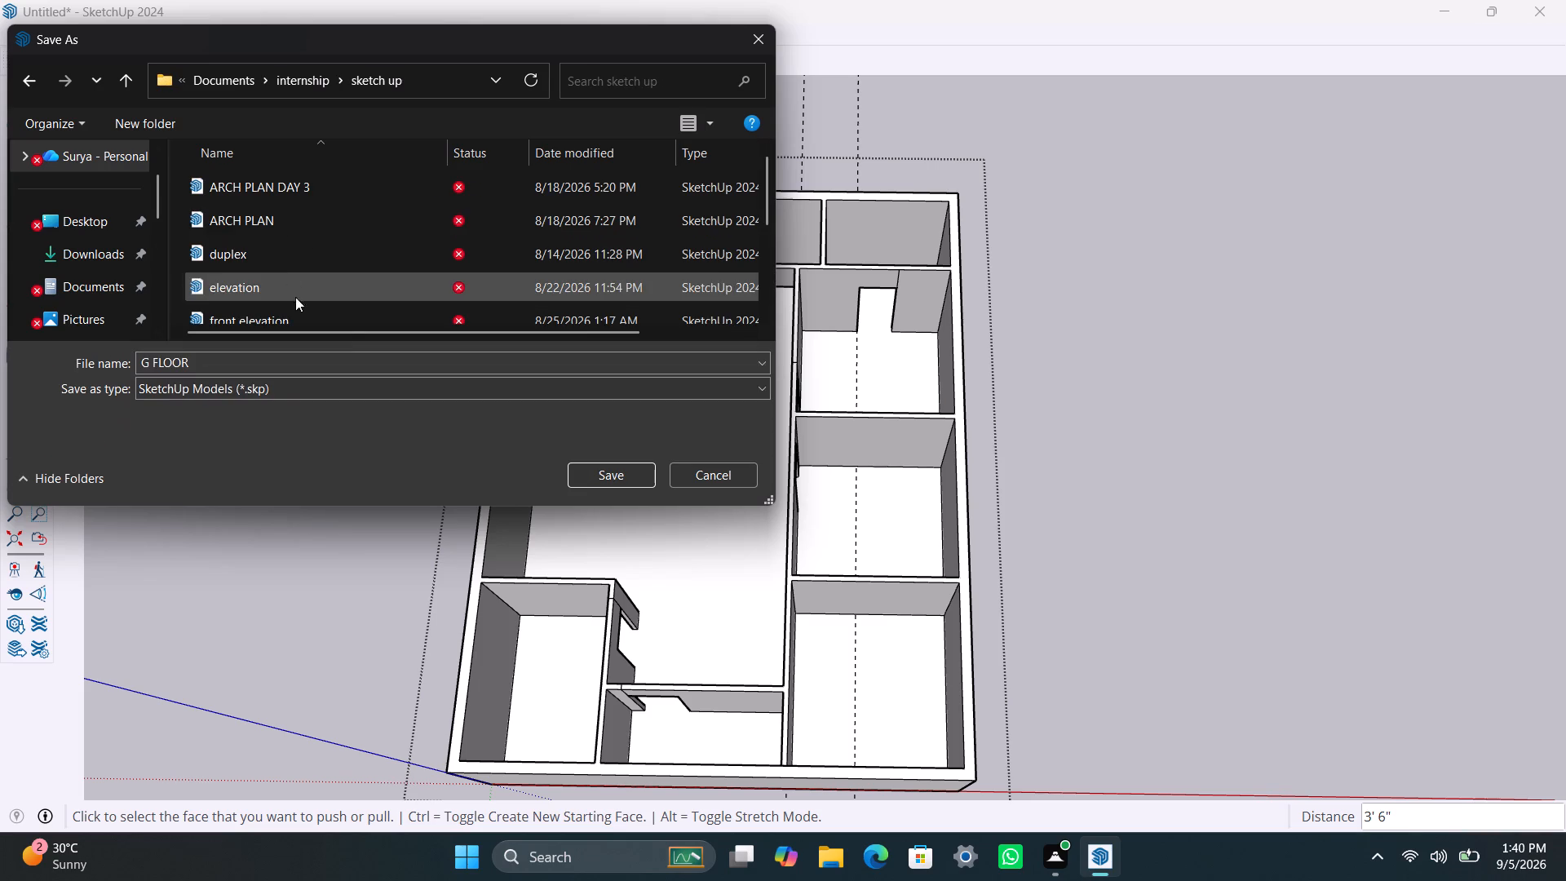
{"action": "left_click", "coordinate": [615, 477]}
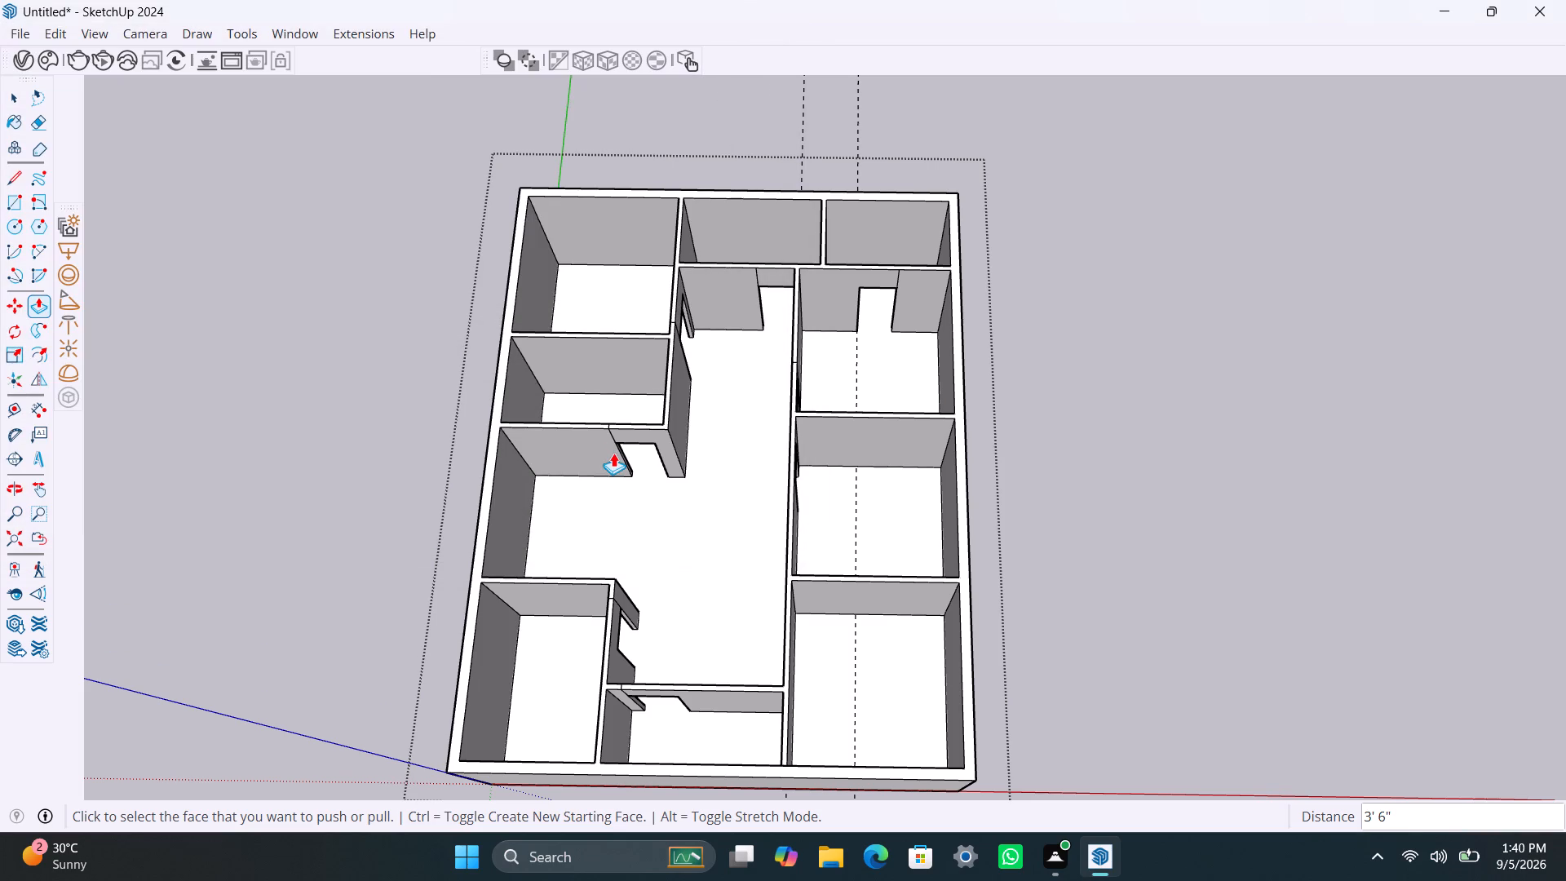
End the Push/Pull command and close the house group's editing context.
{"action": "key", "text": "Escape"}
{"action": "scroll", "coordinate": [670, 533], "scroll_direction": "down", "scroll_amount": 4}
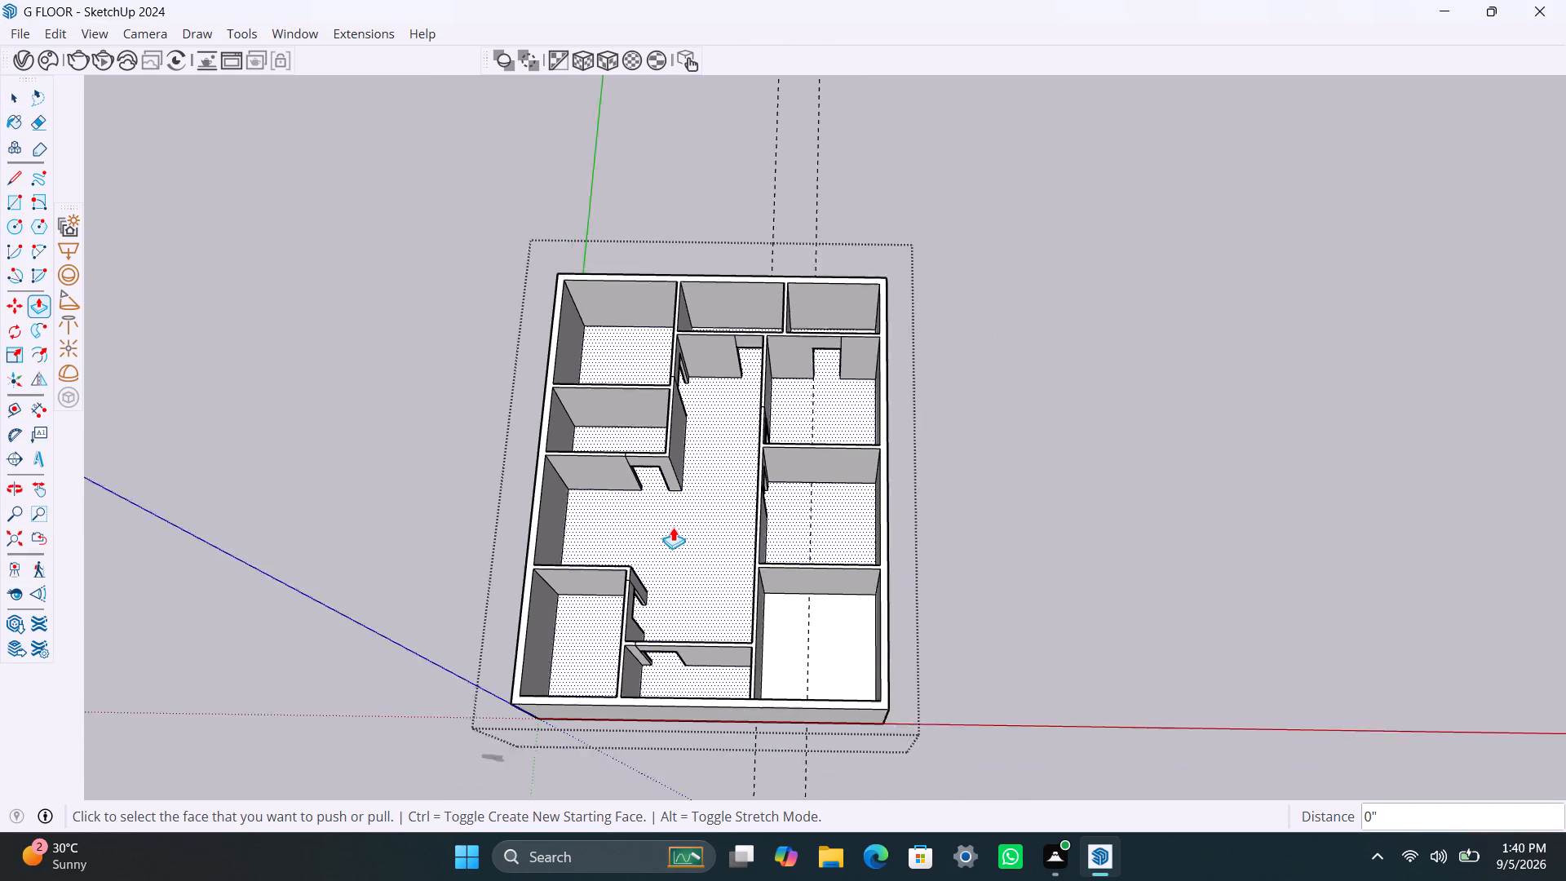
{"action": "key", "text": "Escape"}
{"action": "key", "text": "Escape"}
{"action": "key", "text": "Escape"}
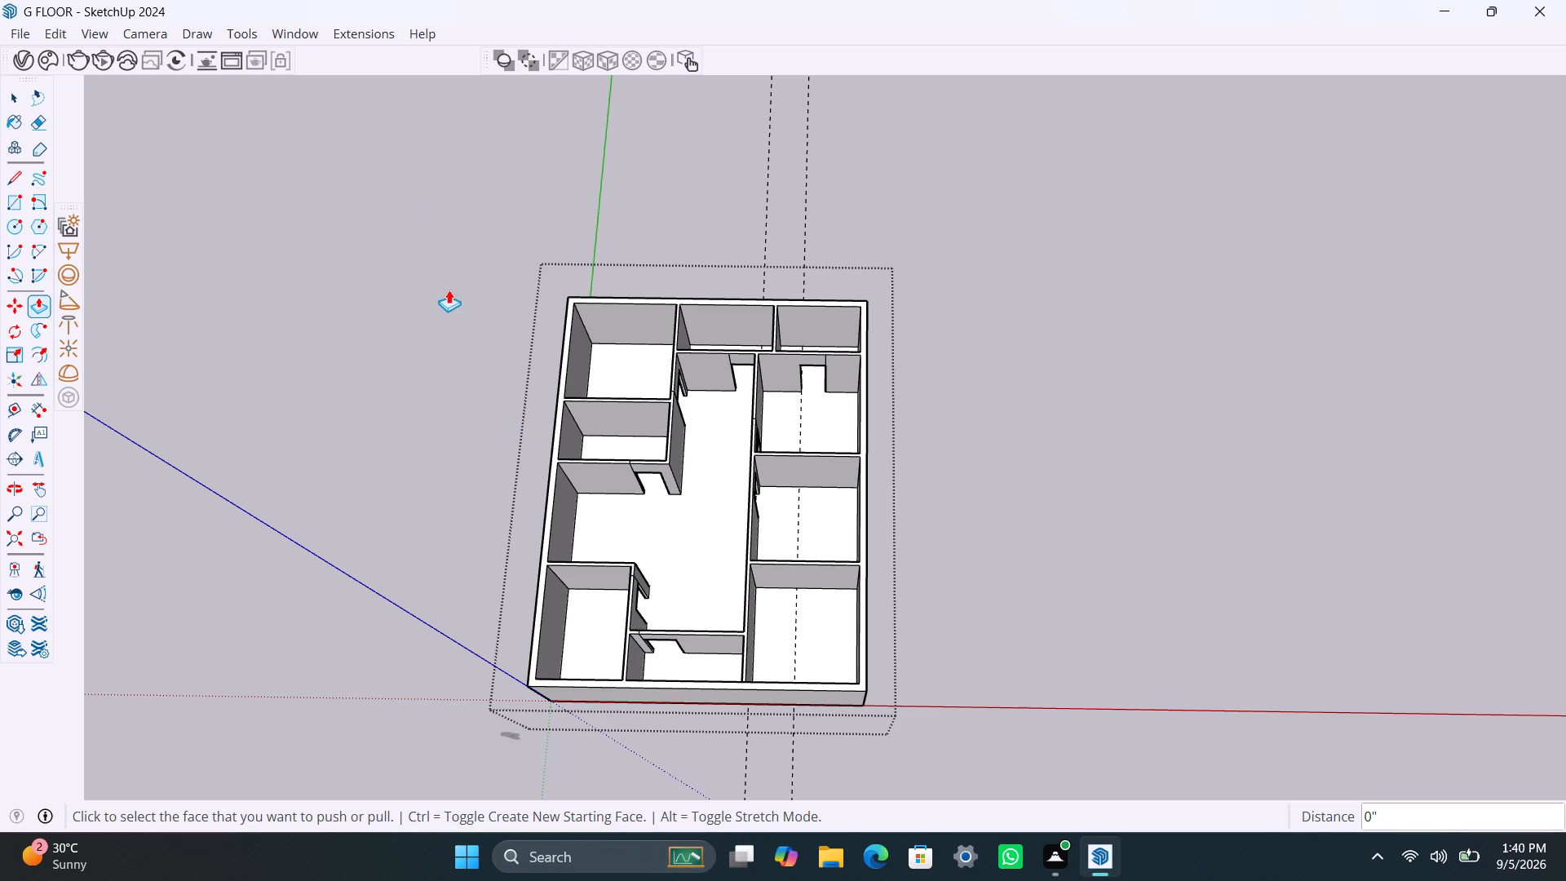
{"action": "key", "text": "space"}
{"action": "left_click", "coordinate": [384, 201]}
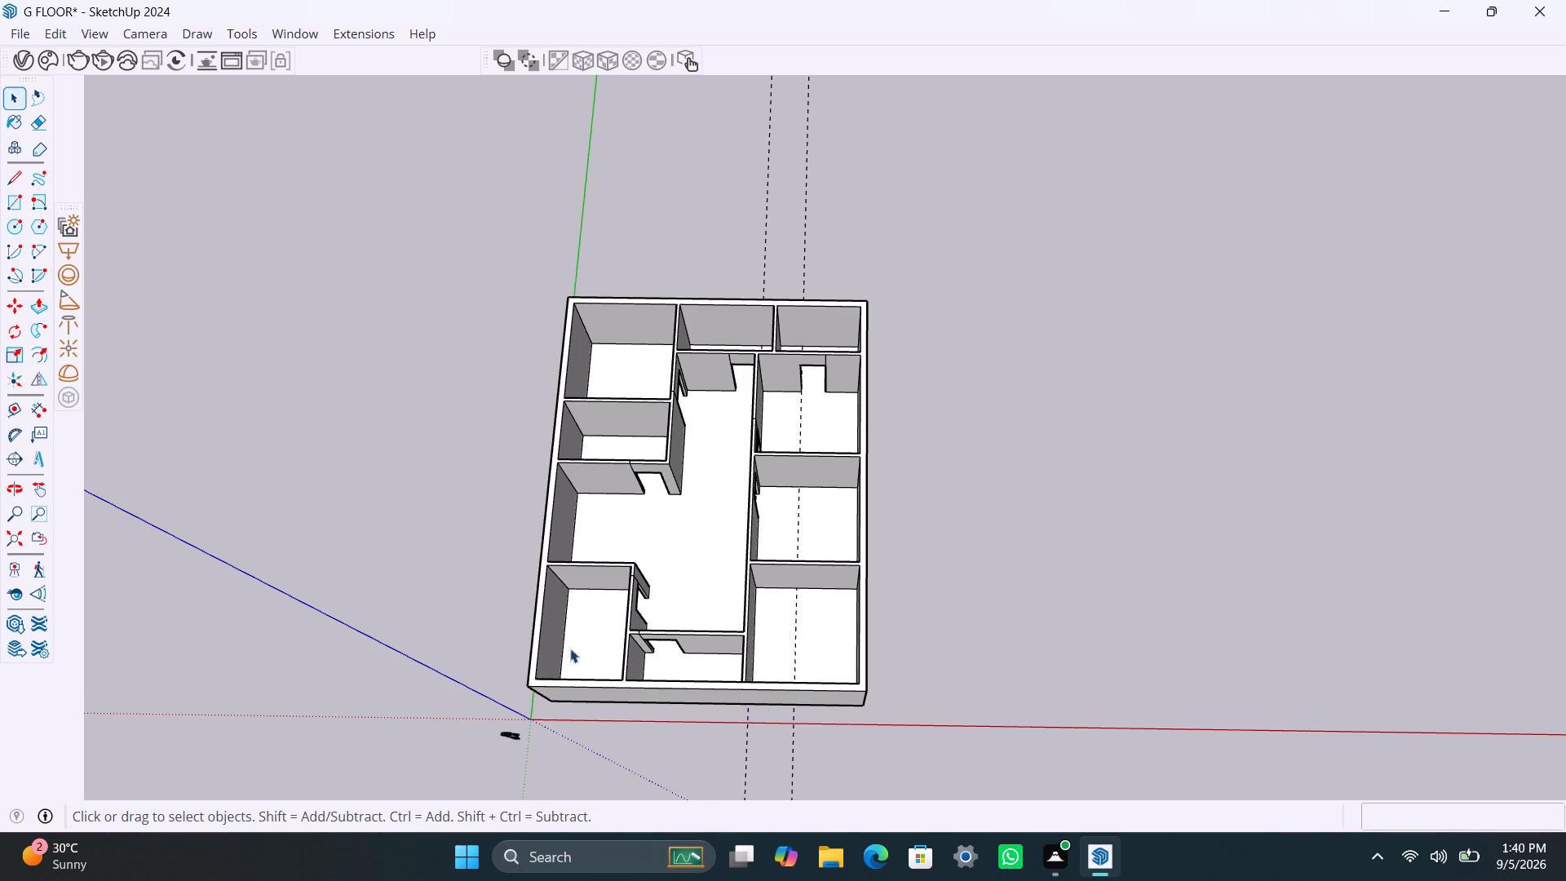
Select the whole house group and clean up its geometry with FixIt 101.
{"action": "scroll", "coordinate": [574, 647], "scroll_direction": "up", "scroll_amount": 1}
{"action": "left_click", "coordinate": [553, 683]}
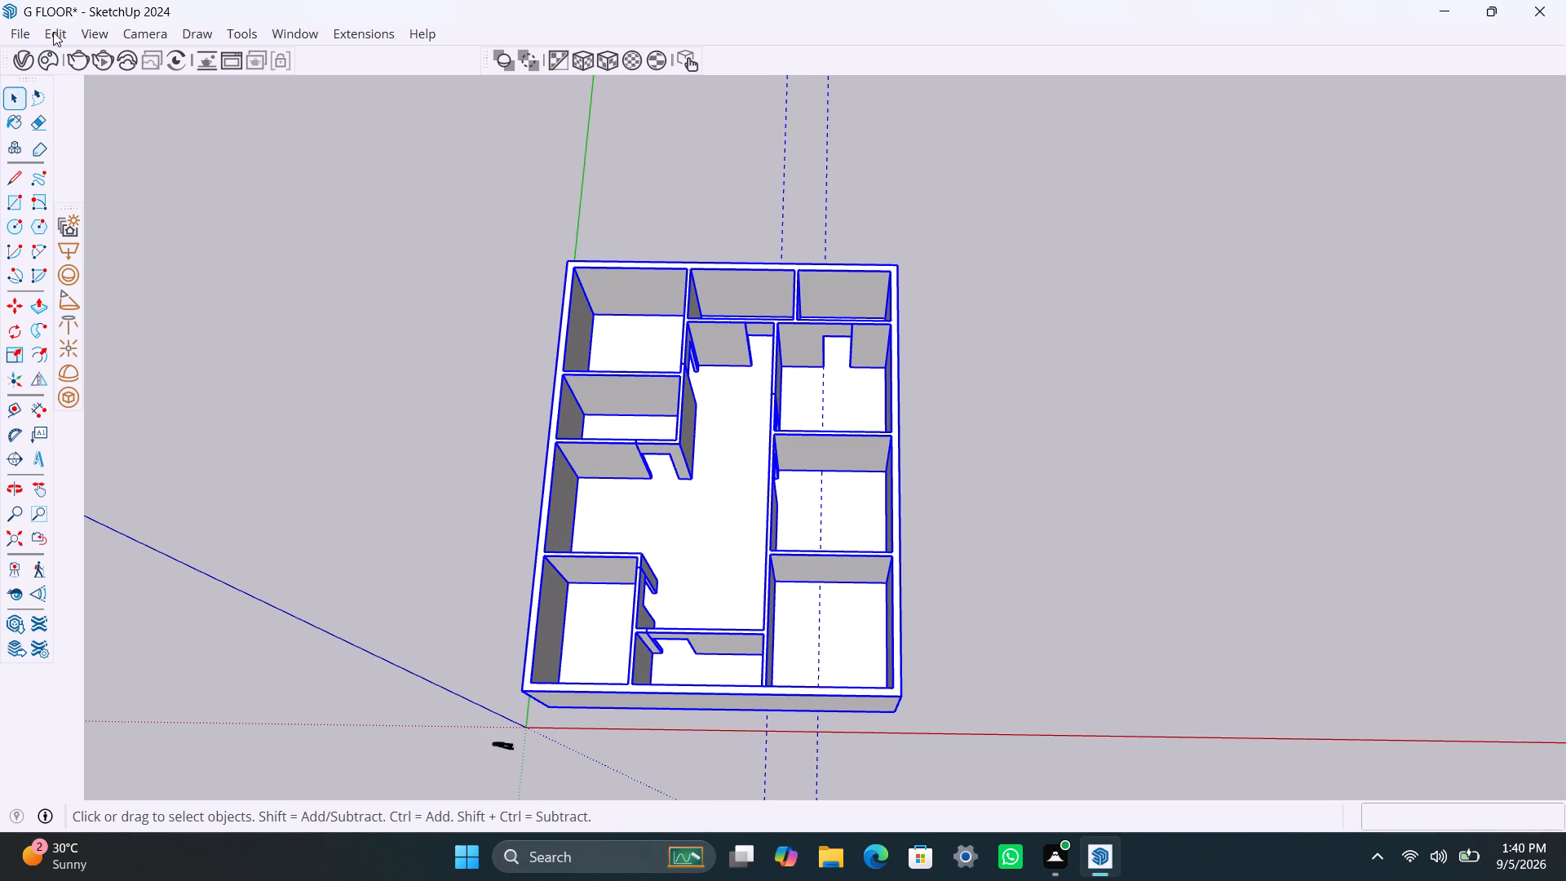
{"action": "right_click", "coordinate": [405, 226]}
{"action": "left_click", "coordinate": [579, 341]}
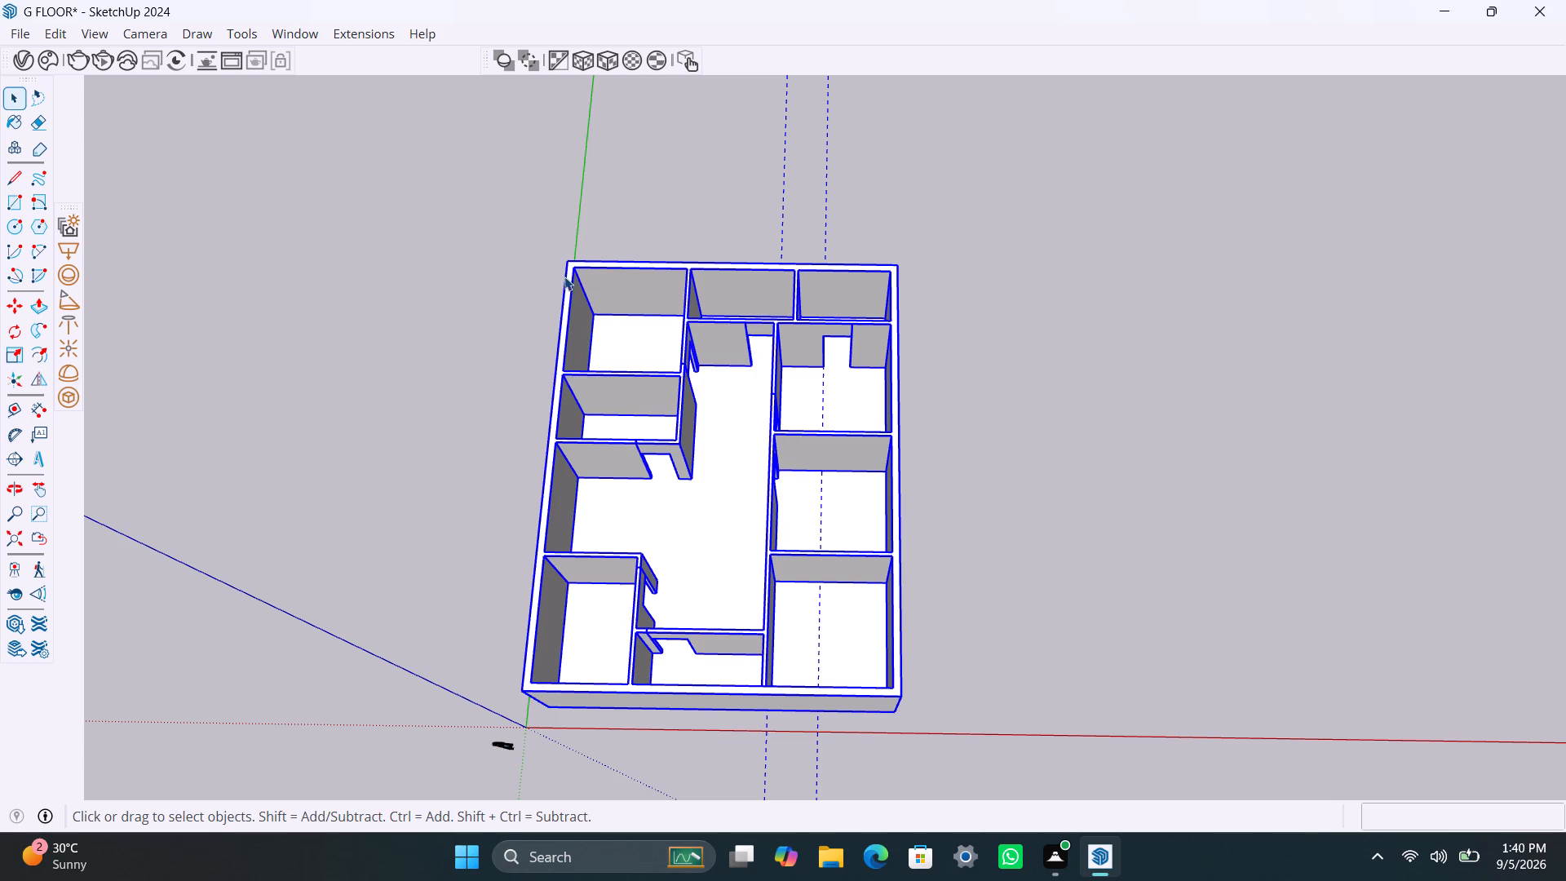
{"action": "right_click", "coordinate": [564, 277]}
{"action": "left_click", "coordinate": [657, 745]}
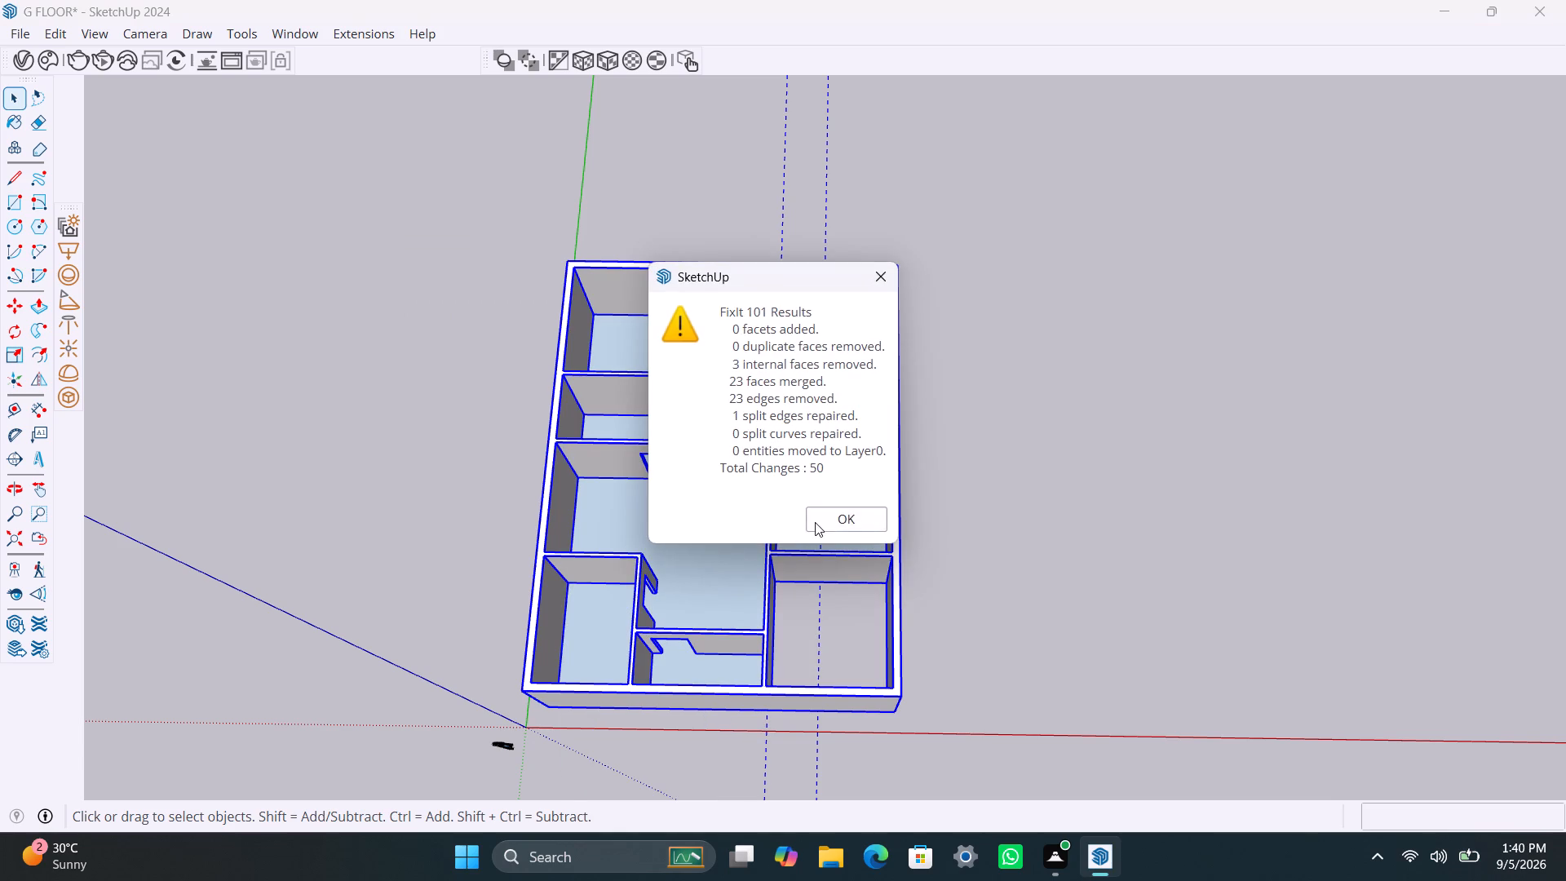
{"action": "left_click", "coordinate": [840, 515]}
Run the FixIt 101 cleanup a second time on the house group and clear the selection.
{"action": "left_click", "coordinate": [591, 270]}
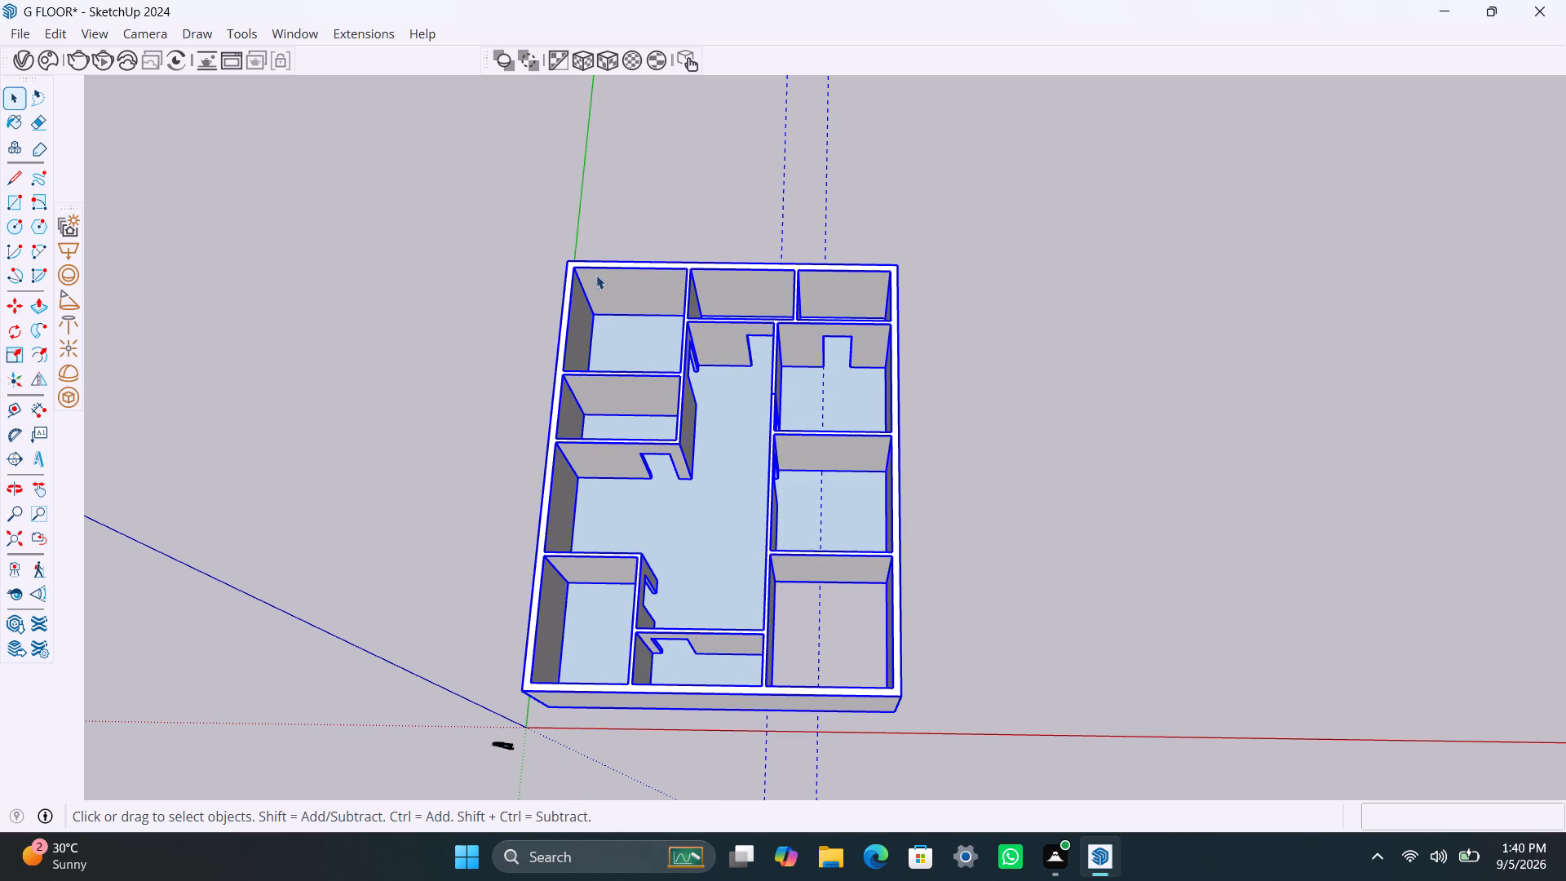
{"action": "right_click", "coordinate": [808, 285]}
{"action": "left_click", "coordinate": [887, 764]}
{"action": "left_click", "coordinate": [848, 528]}
{"action": "left_click", "coordinate": [1090, 497]}
{"action": "left_click", "coordinate": [758, 551]}
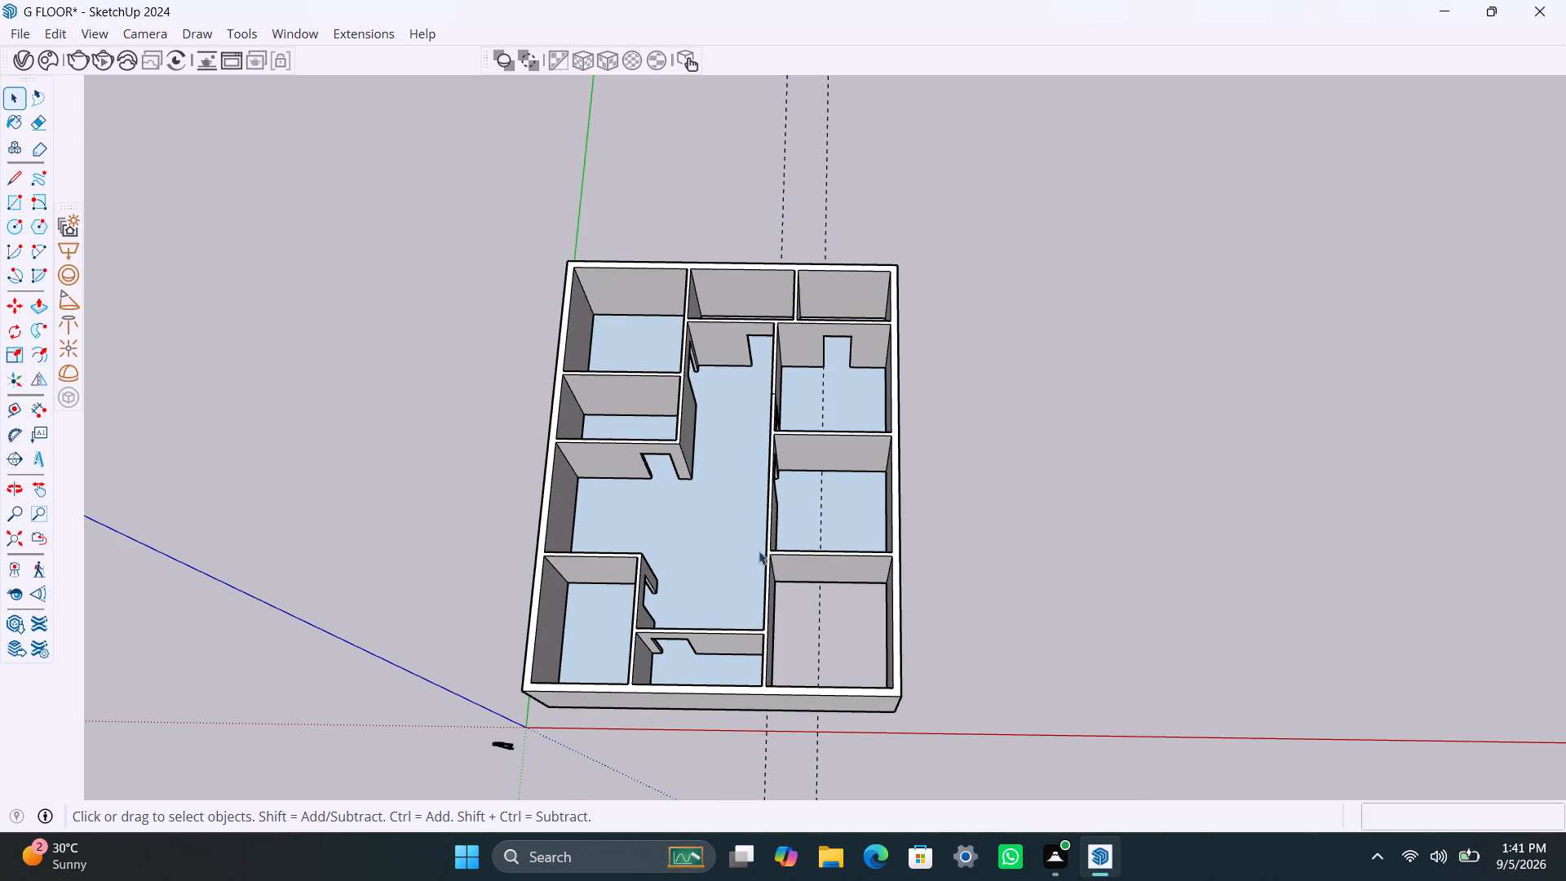
{"action": "left_click", "coordinate": [717, 550]}
{"action": "left_click", "coordinate": [1001, 529]}
Inspect the cleaned house model's walls, door openings and floor faces from above, the front and the corners.
{"action": "scroll", "coordinate": [690, 350], "scroll_direction": "down", "scroll_amount": 5}
{"action": "scroll", "coordinate": [706, 418], "scroll_direction": "up", "scroll_amount": 4}
{"action": "middle_click_drag", "start_coordinate": [703, 486], "coordinate": [742, 464]}
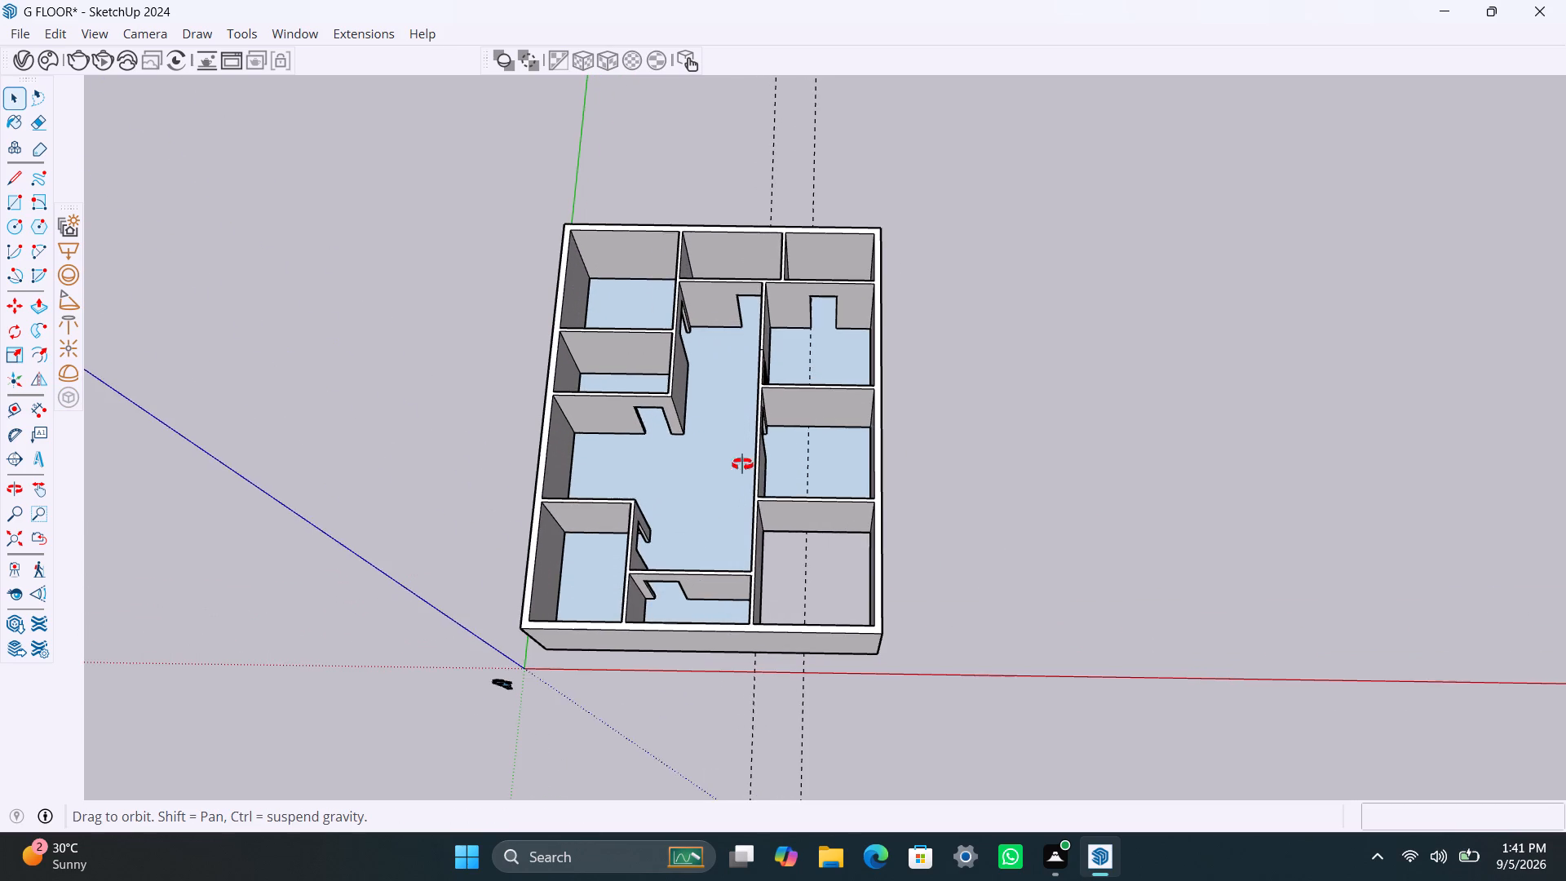
{"action": "middle_click_drag", "start_coordinate": [742, 464], "coordinate": [627, 286]}
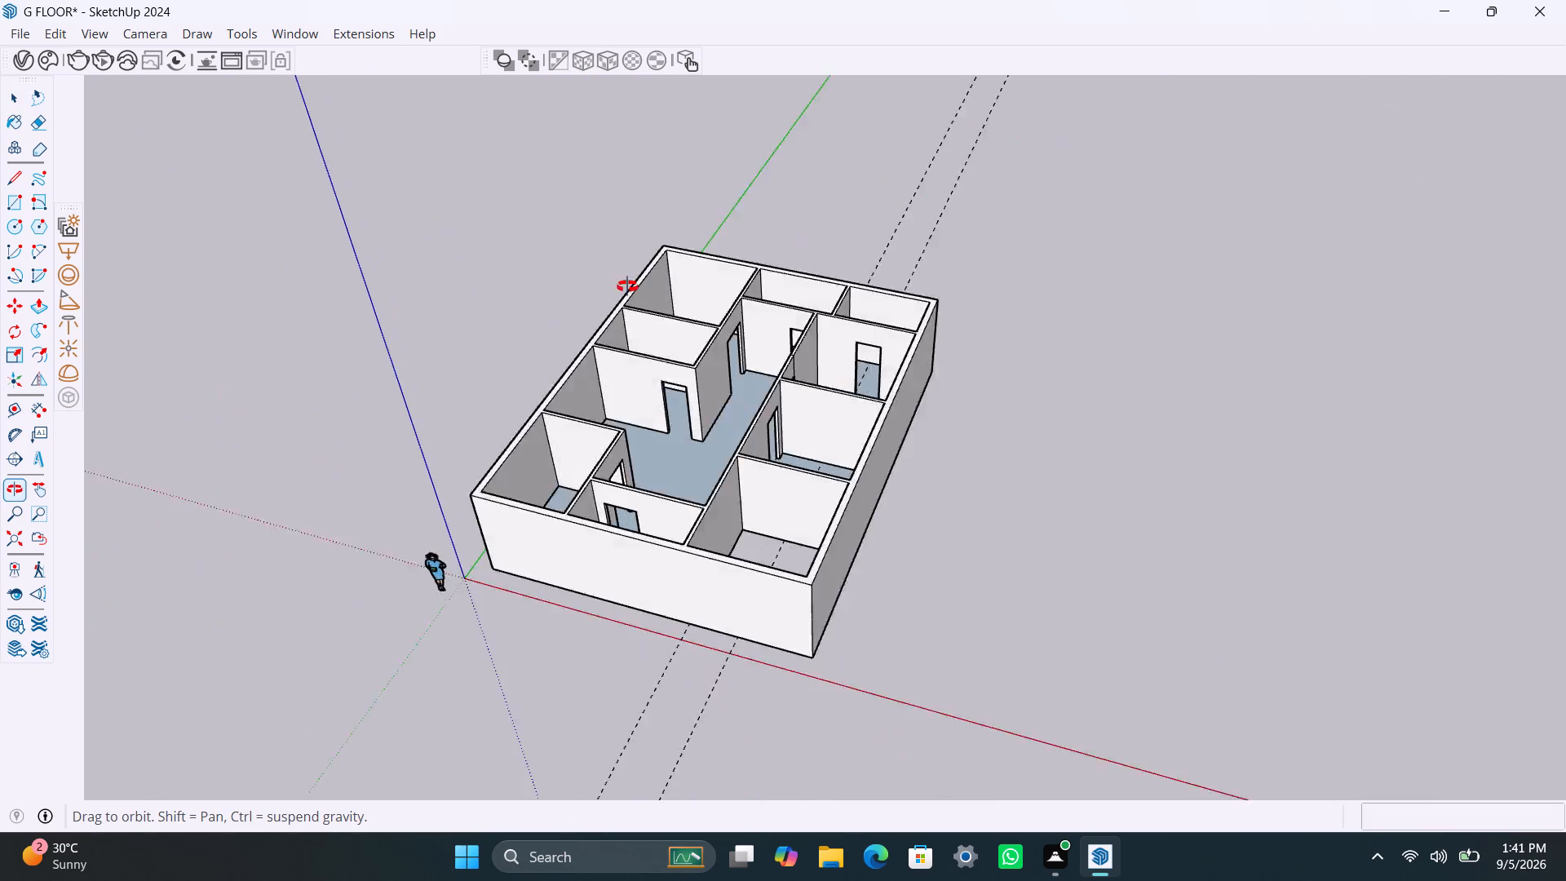
{"action": "middle_click_drag", "start_coordinate": [627, 286], "coordinate": [1065, 143]}
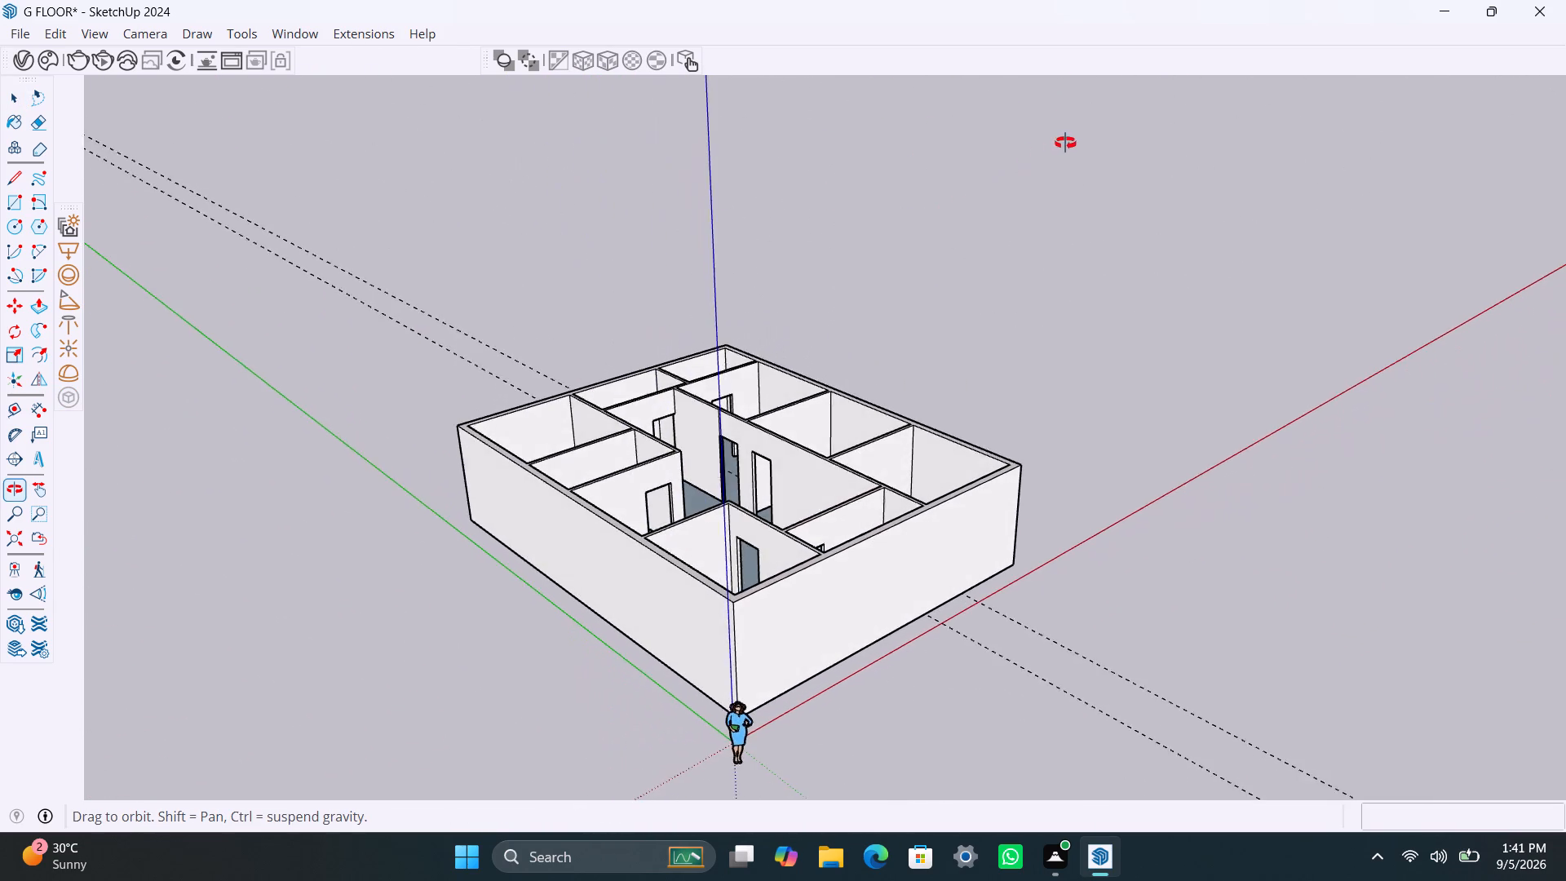
{"action": "middle_click_drag", "start_coordinate": [1065, 143], "coordinate": [584, 276]}
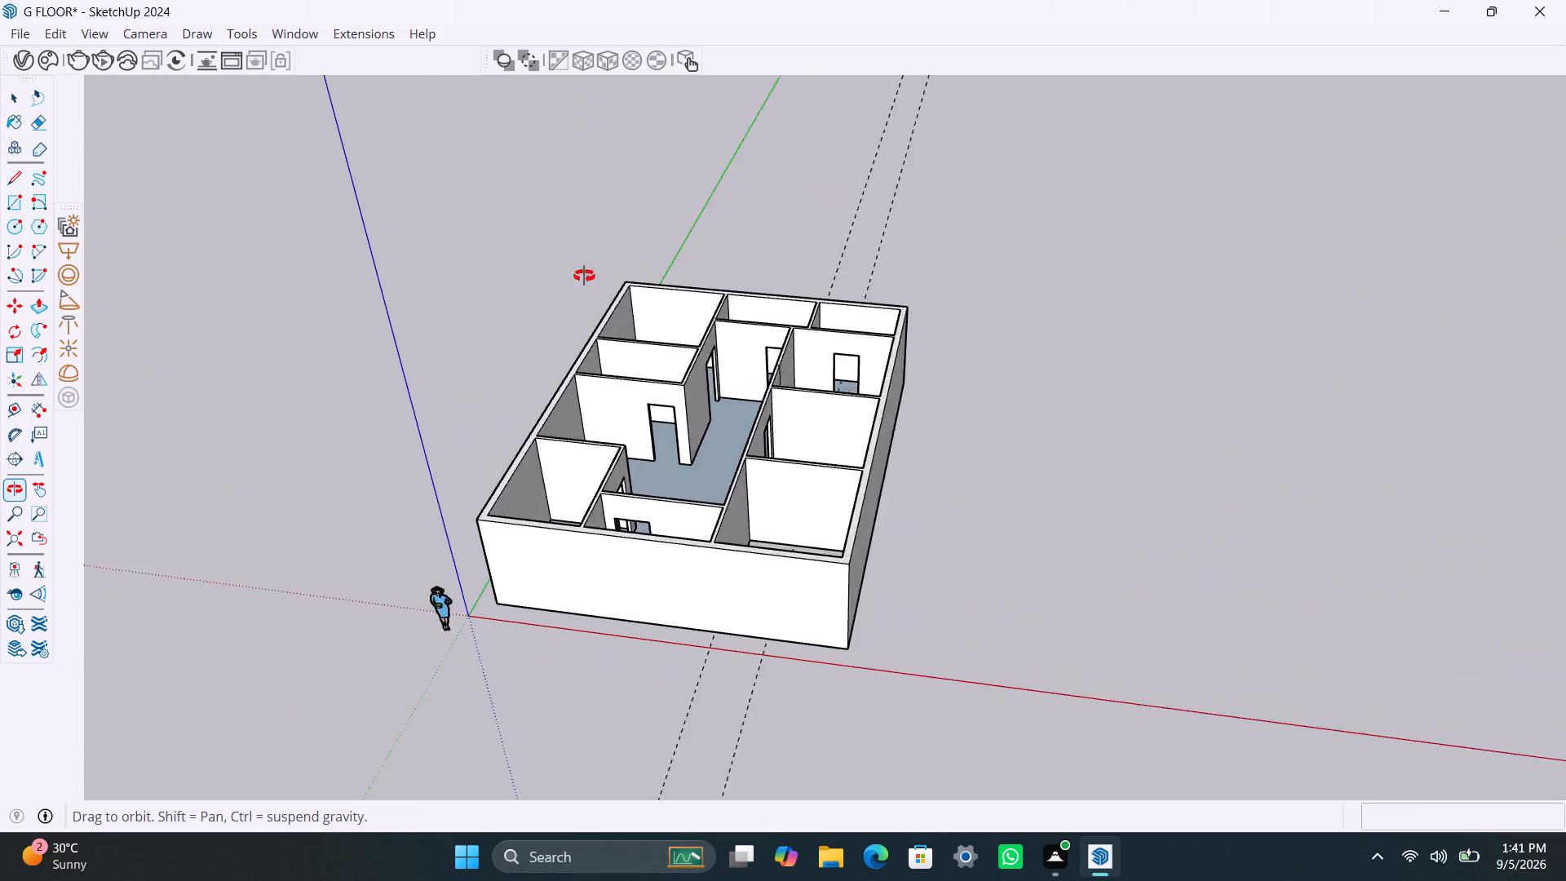
{"action": "middle_click_drag", "start_coordinate": [584, 276], "coordinate": [674, 516]}
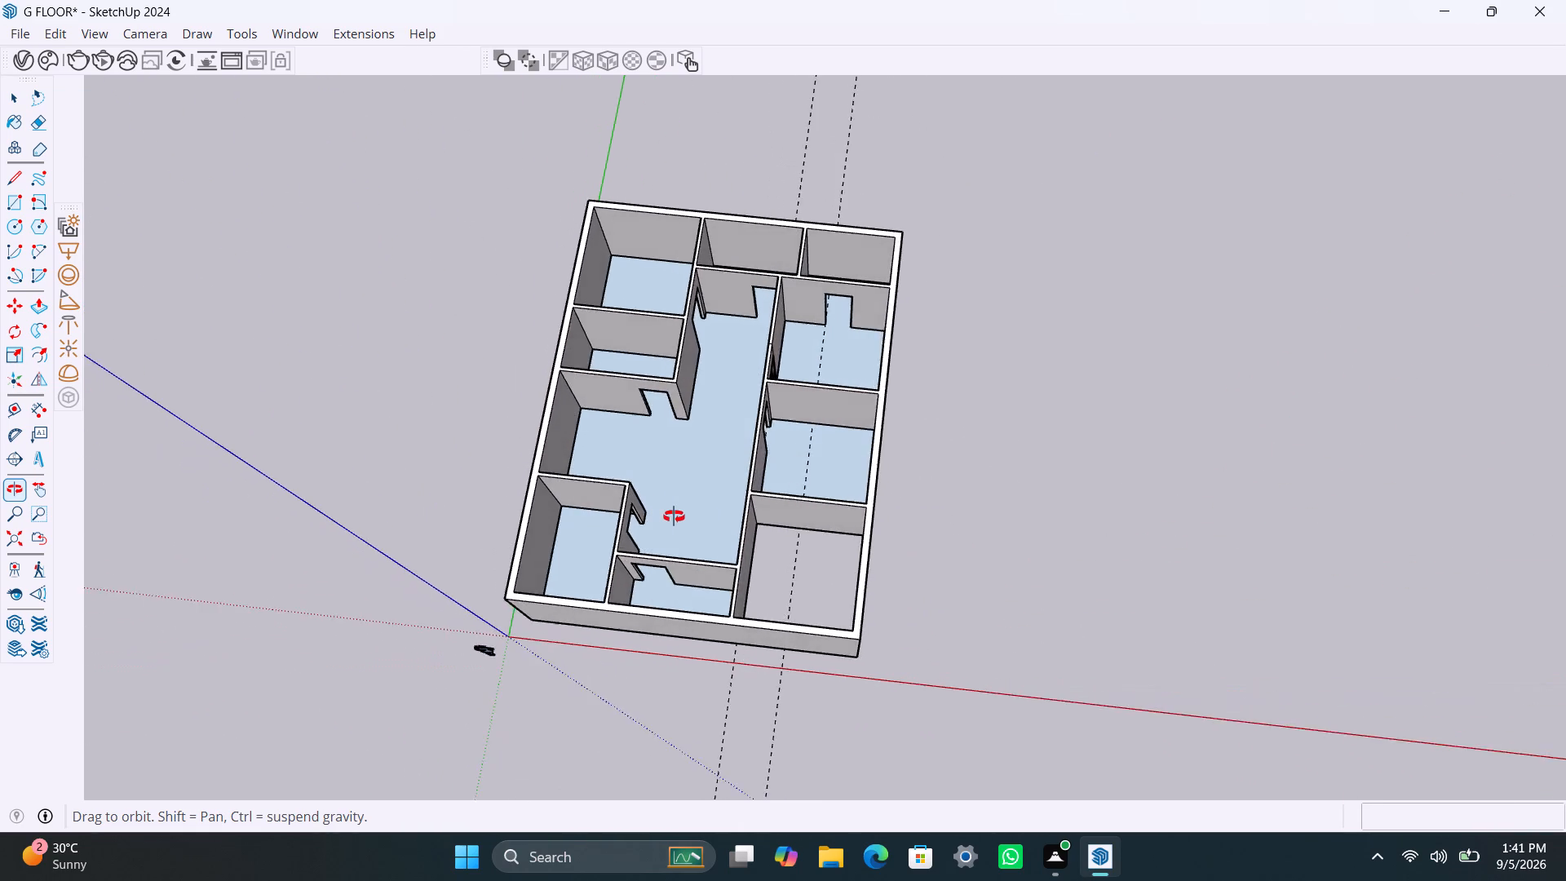
{"action": "middle_click_drag", "start_coordinate": [674, 516], "coordinate": [714, 516]}
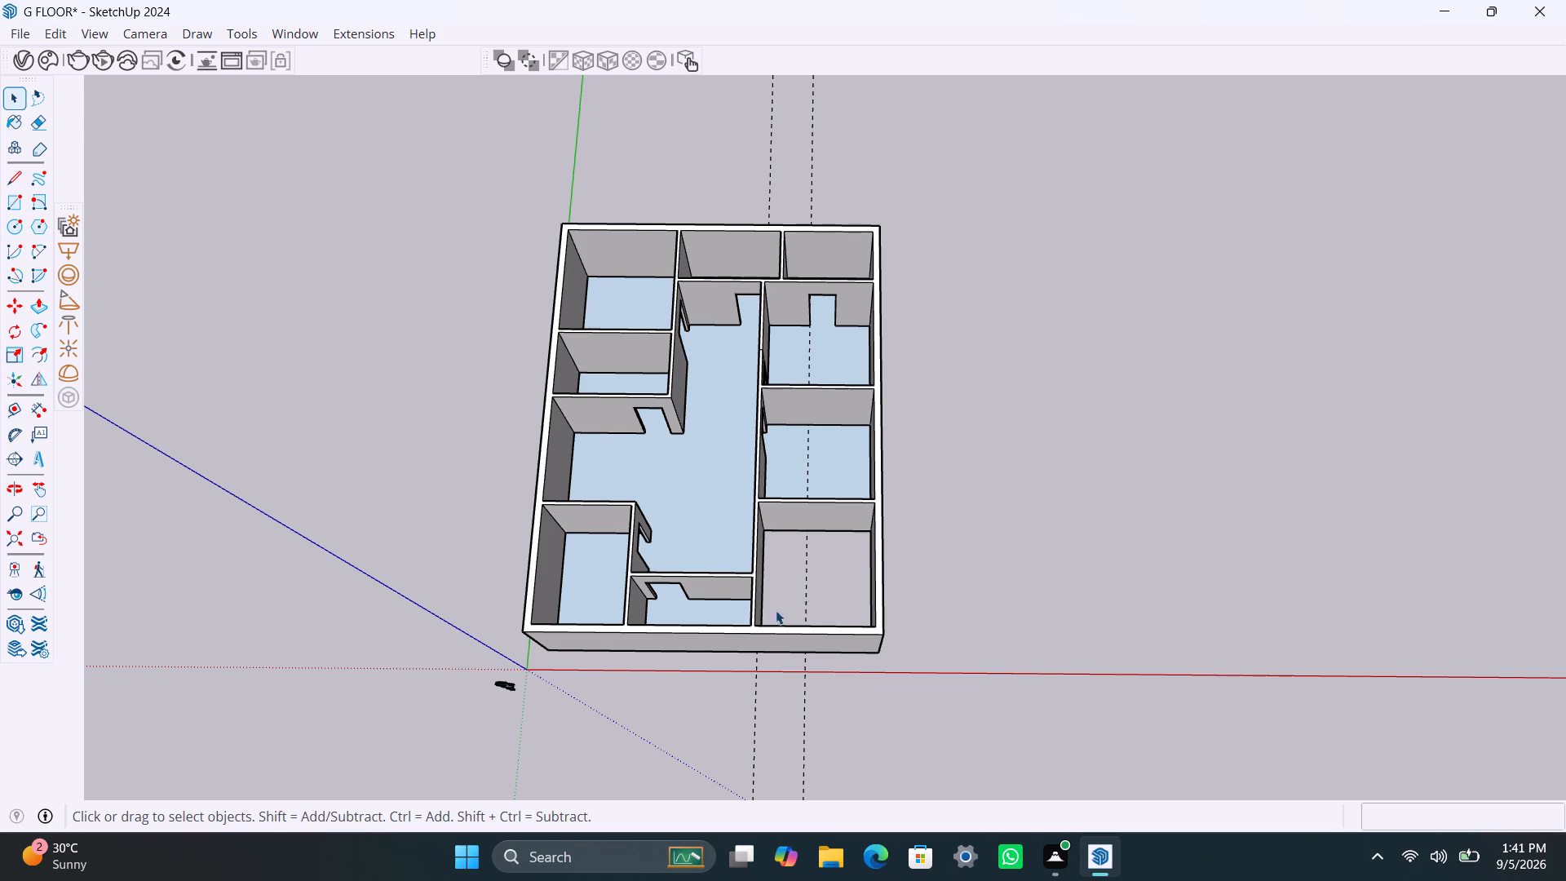
{"action": "scroll", "coordinate": [737, 634], "scroll_direction": "up", "scroll_amount": 2}
{"action": "scroll", "coordinate": [668, 596], "scroll_direction": "up", "scroll_amount": 4}
{"action": "middle_click_drag", "start_coordinate": [686, 508], "coordinate": [638, 227]}
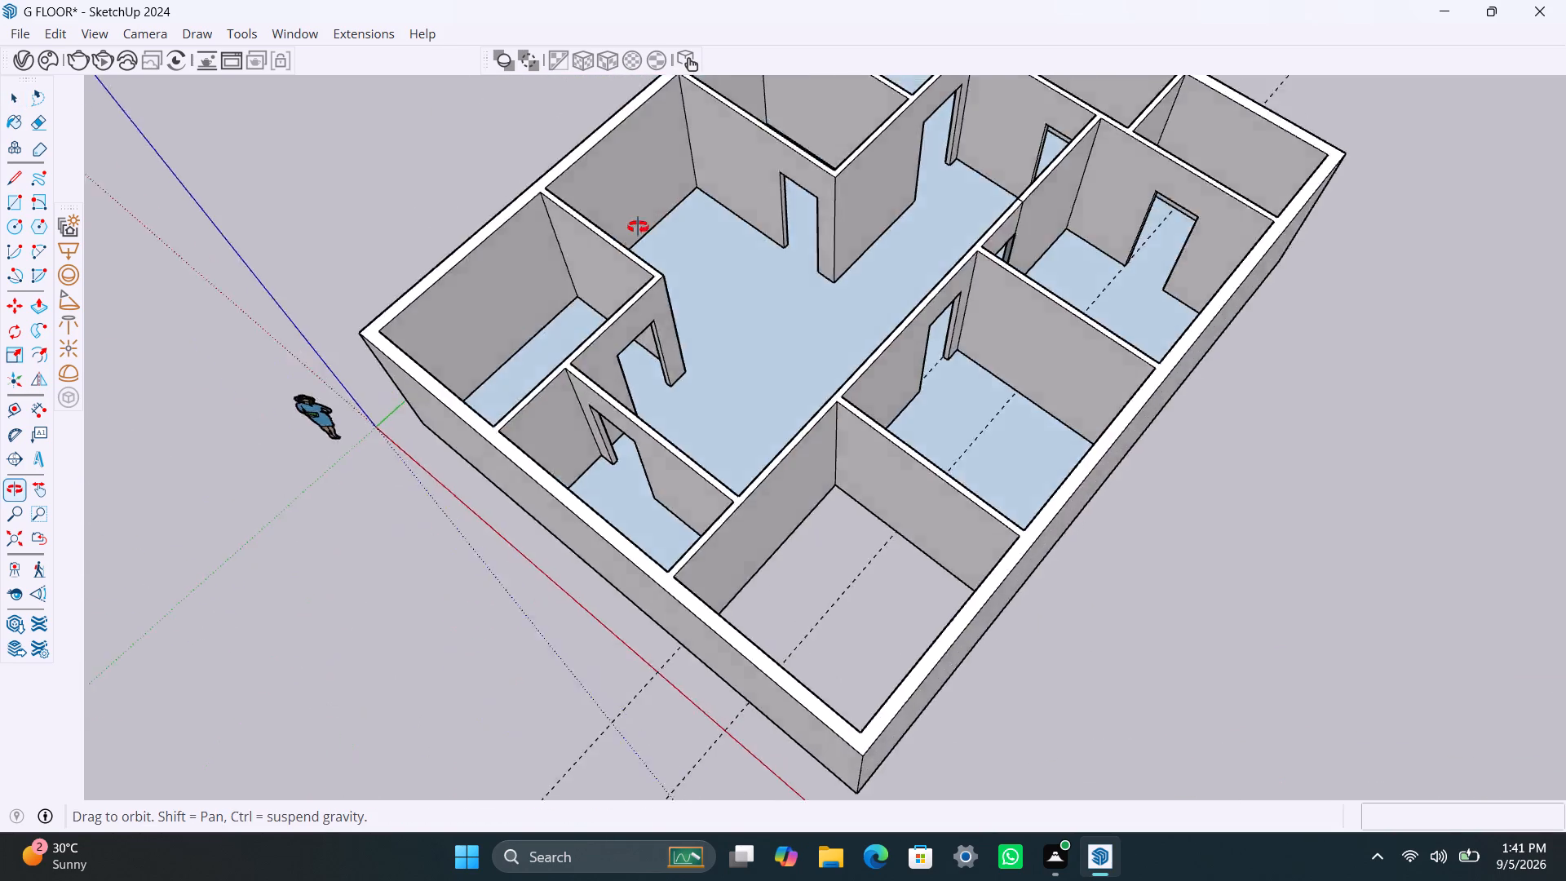
{"action": "middle_click_drag", "start_coordinate": [638, 227], "coordinate": [797, 181]}
{"action": "scroll", "coordinate": [647, 529], "scroll_direction": "down", "scroll_amount": 8}
{"action": "middle_click_drag", "start_coordinate": [625, 571], "coordinate": [290, 360]}
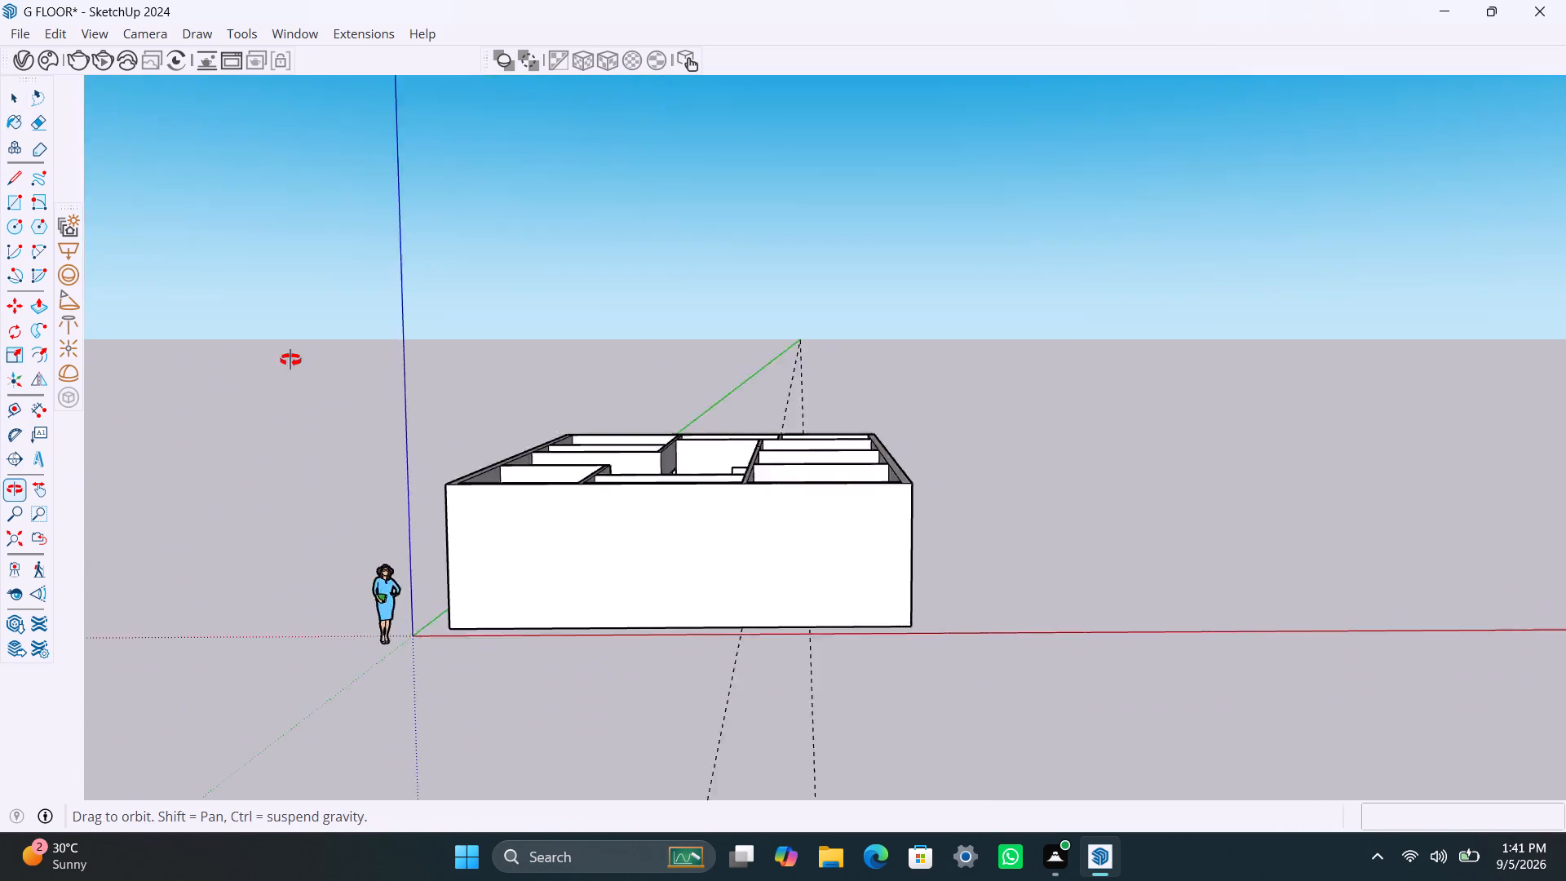
{"action": "middle_click_drag", "start_coordinate": [290, 360], "coordinate": [493, 595]}
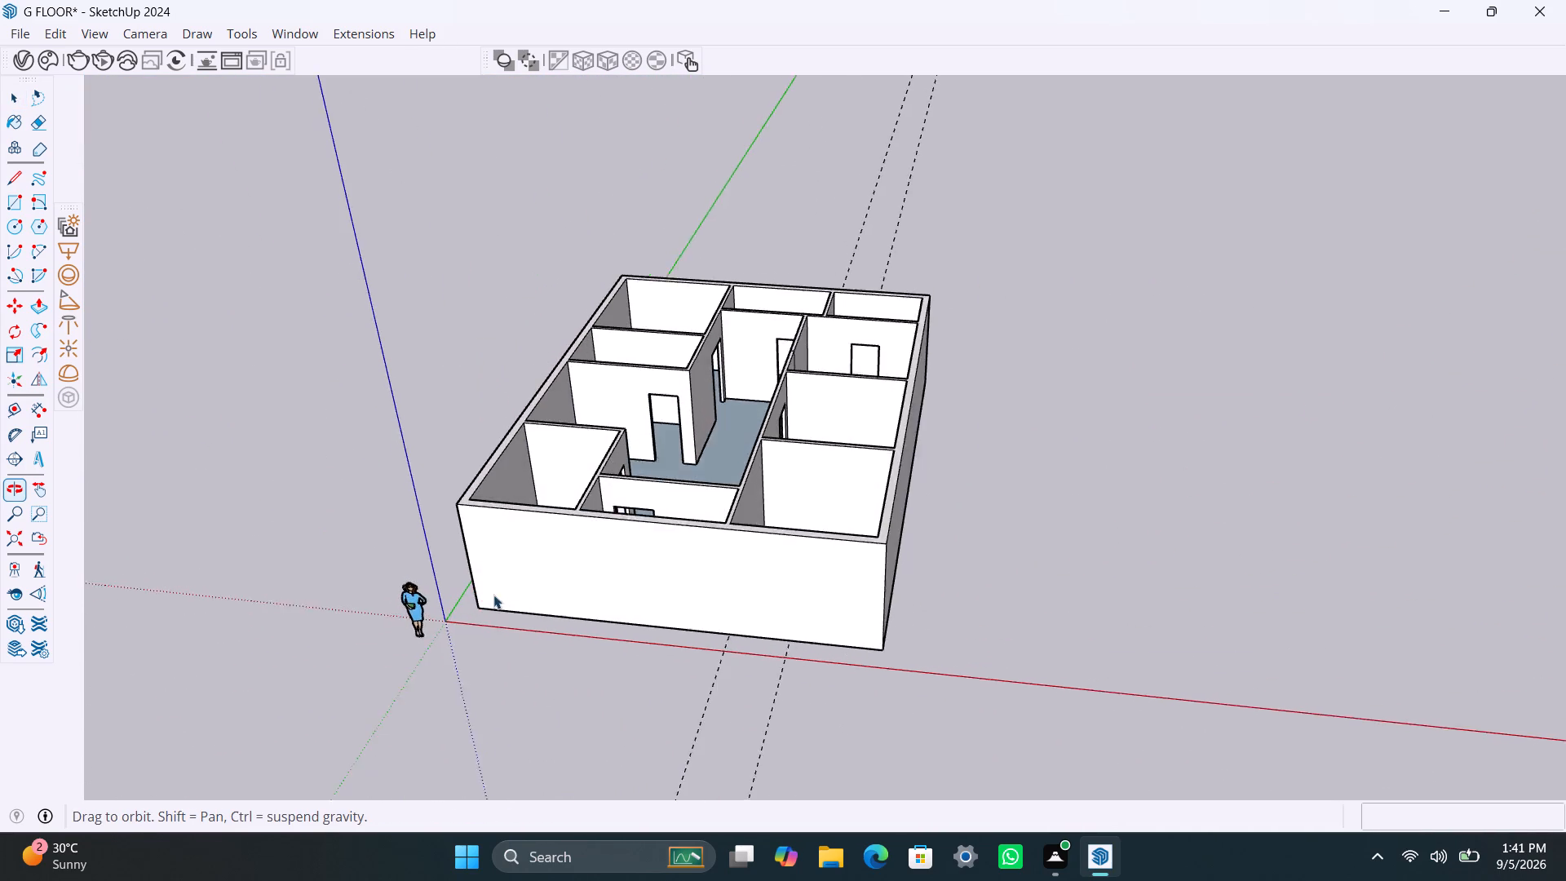
{"action": "scroll", "coordinate": [627, 448], "scroll_direction": "up", "scroll_amount": 3}
{"action": "scroll", "coordinate": [698, 493], "scroll_direction": "down", "scroll_amount": 12}
{"action": "middle_click_drag", "start_coordinate": [710, 483], "coordinate": [710, 618]}
{"action": "scroll", "coordinate": [711, 487], "scroll_direction": "down", "scroll_amount": 1}
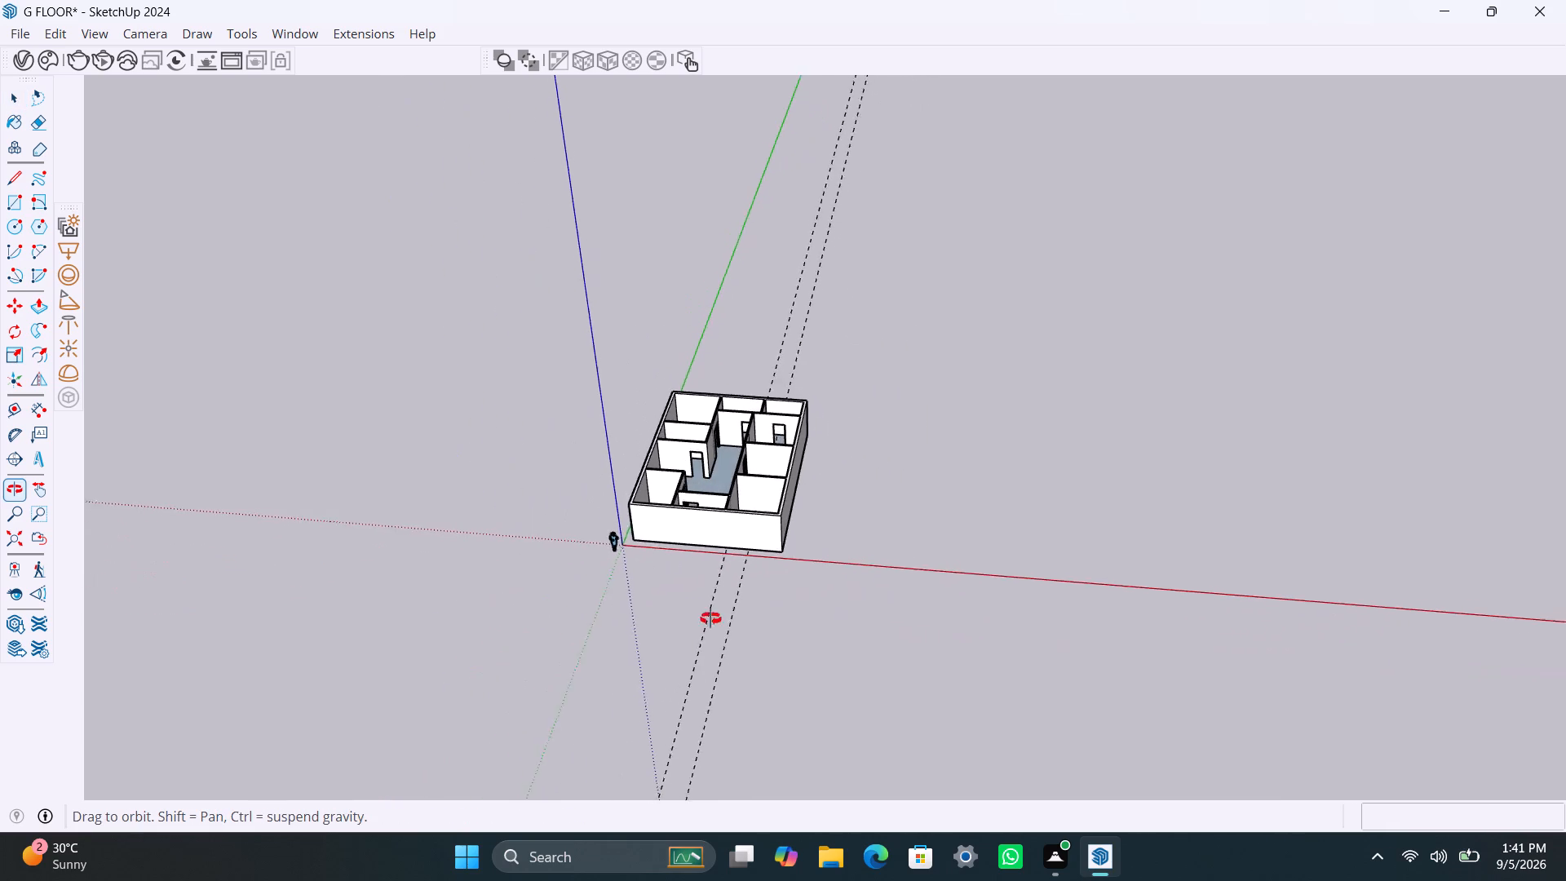
Examine the house model's room layout, partition walls and floor faces from above, aligned with the axes.
{"action": "middle_click_drag", "start_coordinate": [710, 618], "coordinate": [704, 680]}
{"action": "scroll", "coordinate": [674, 546], "scroll_direction": "up", "scroll_amount": 6}
{"action": "middle_click_drag", "start_coordinate": [706, 447], "coordinate": [725, 645]}
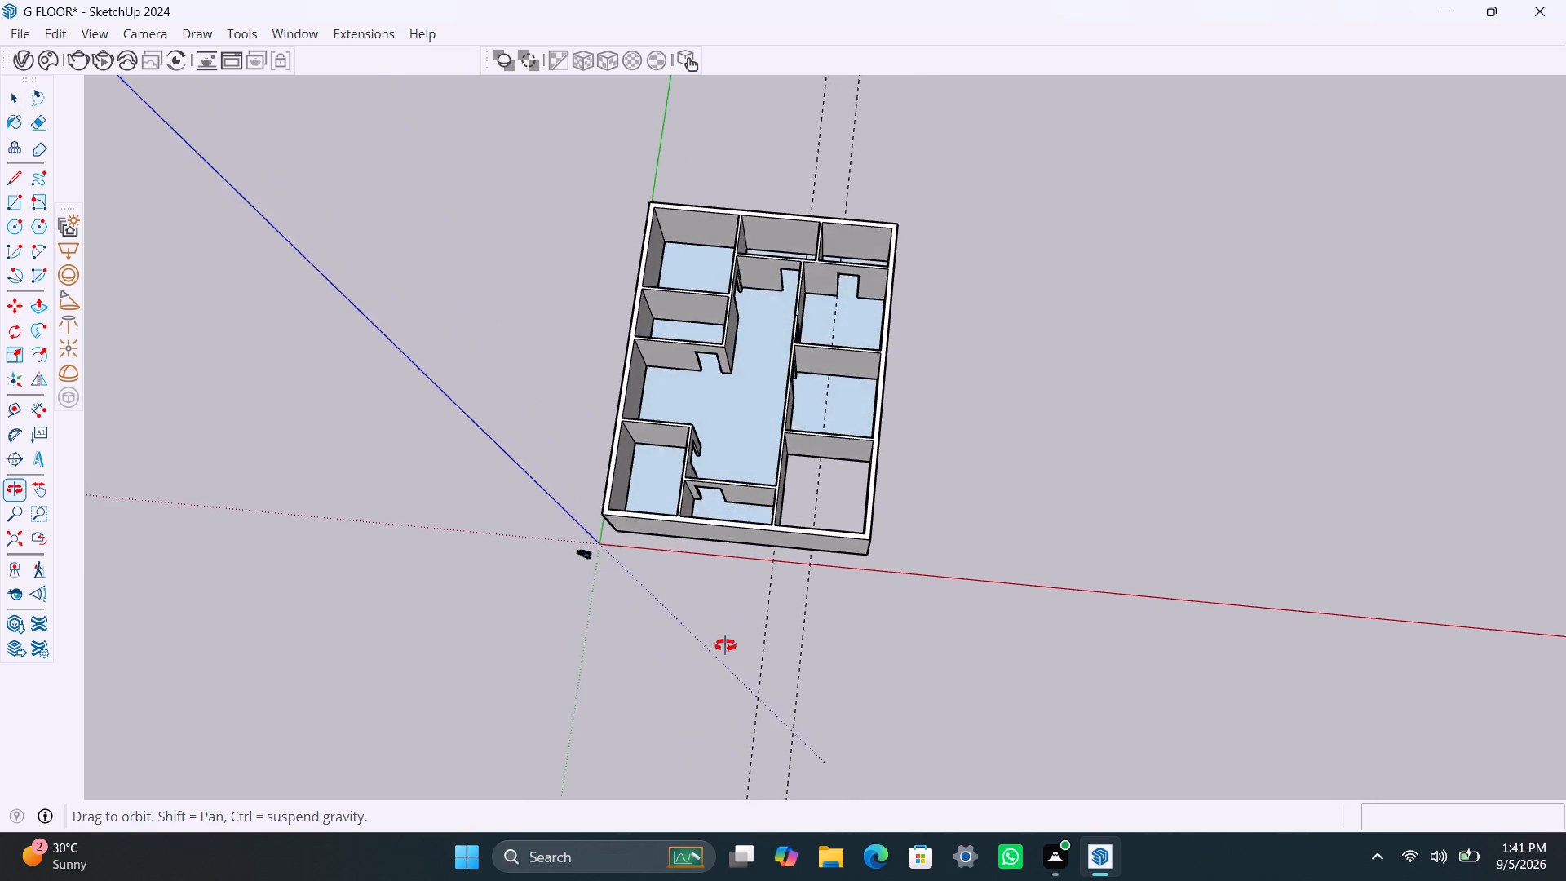
{"action": "middle_click_drag", "start_coordinate": [725, 645], "coordinate": [735, 684]}
{"action": "scroll", "coordinate": [709, 482], "scroll_direction": "up", "scroll_amount": 2}
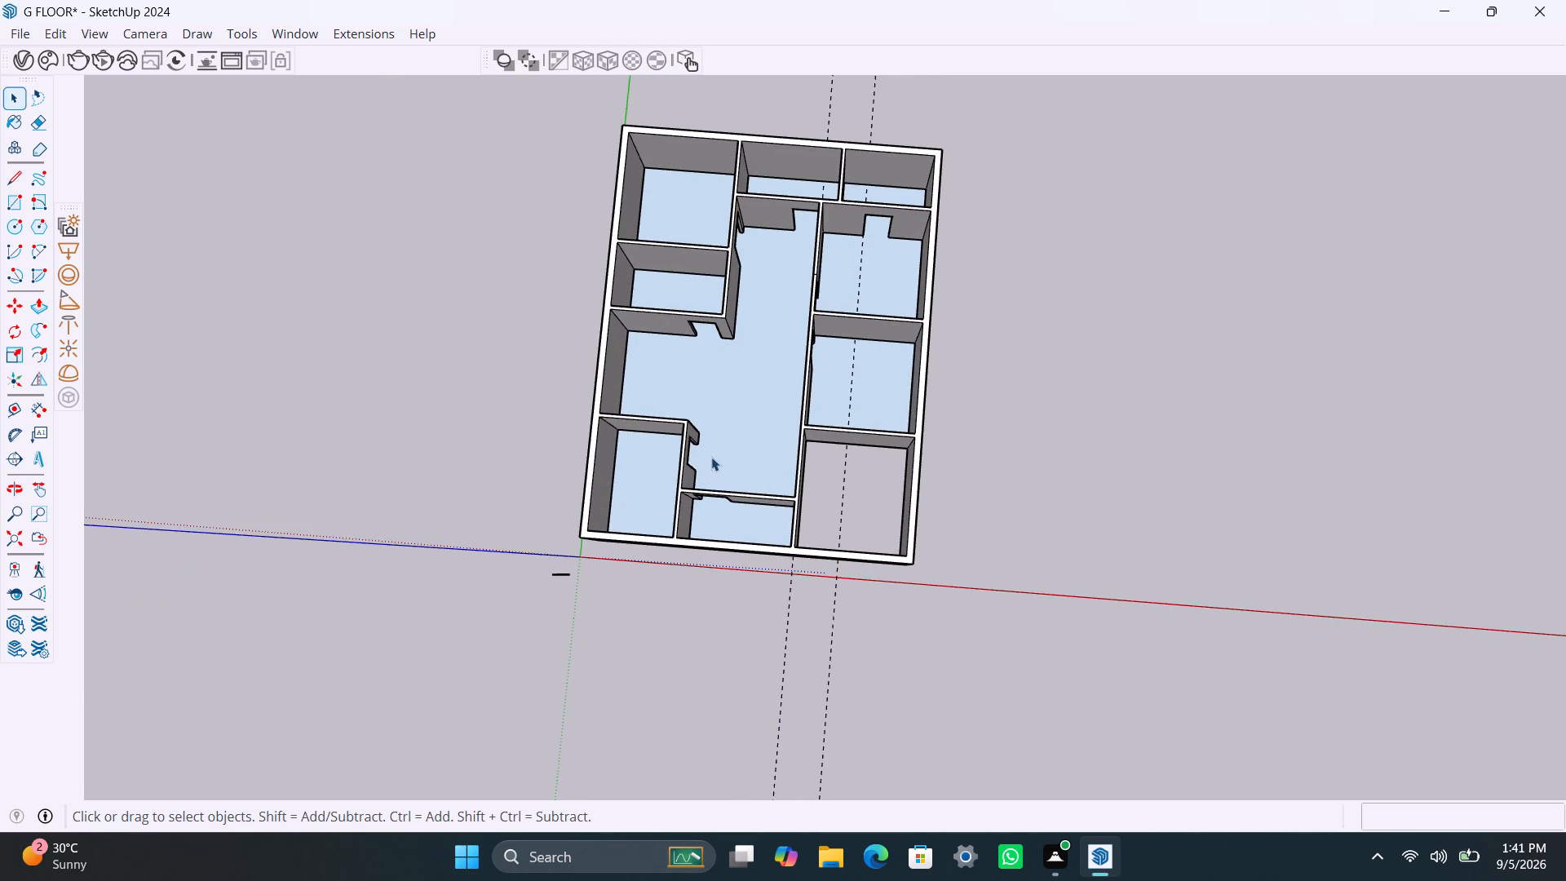
{"action": "scroll", "coordinate": [741, 407], "scroll_direction": "down", "scroll_amount": 3}
{"action": "scroll", "coordinate": [741, 407], "scroll_direction": "up", "scroll_amount": 4}
{"action": "scroll", "coordinate": [742, 405], "scroll_direction": "down", "scroll_amount": 2}
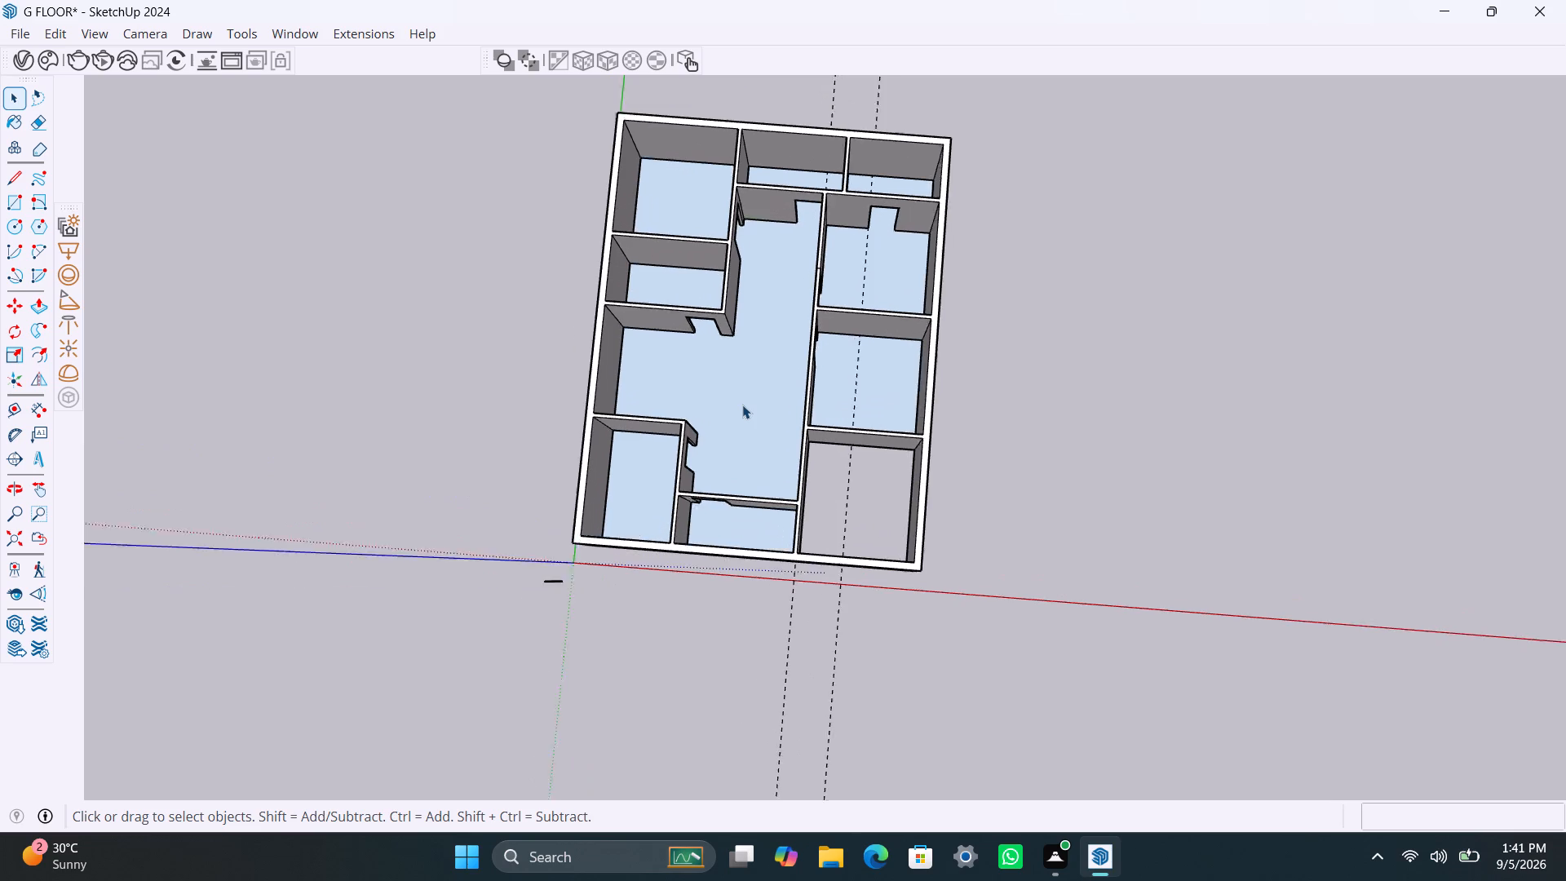
{"action": "scroll", "coordinate": [742, 405], "scroll_direction": "down", "scroll_amount": 1}
{"action": "middle_click_drag", "start_coordinate": [745, 405], "coordinate": [820, 396]}
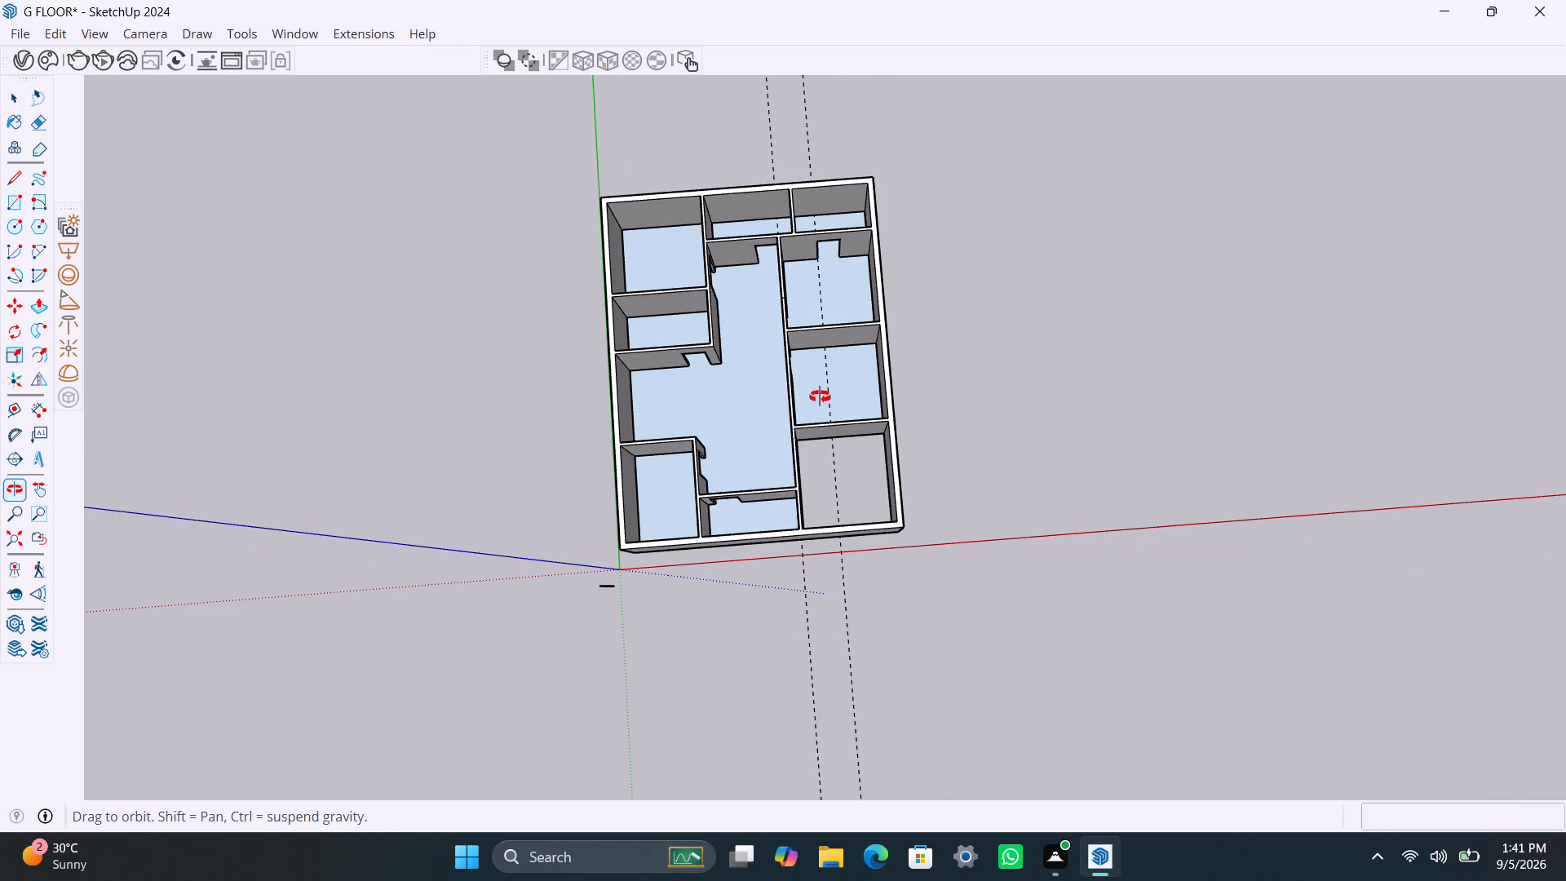
{"action": "middle_click_drag", "start_coordinate": [820, 396], "coordinate": [790, 414]}
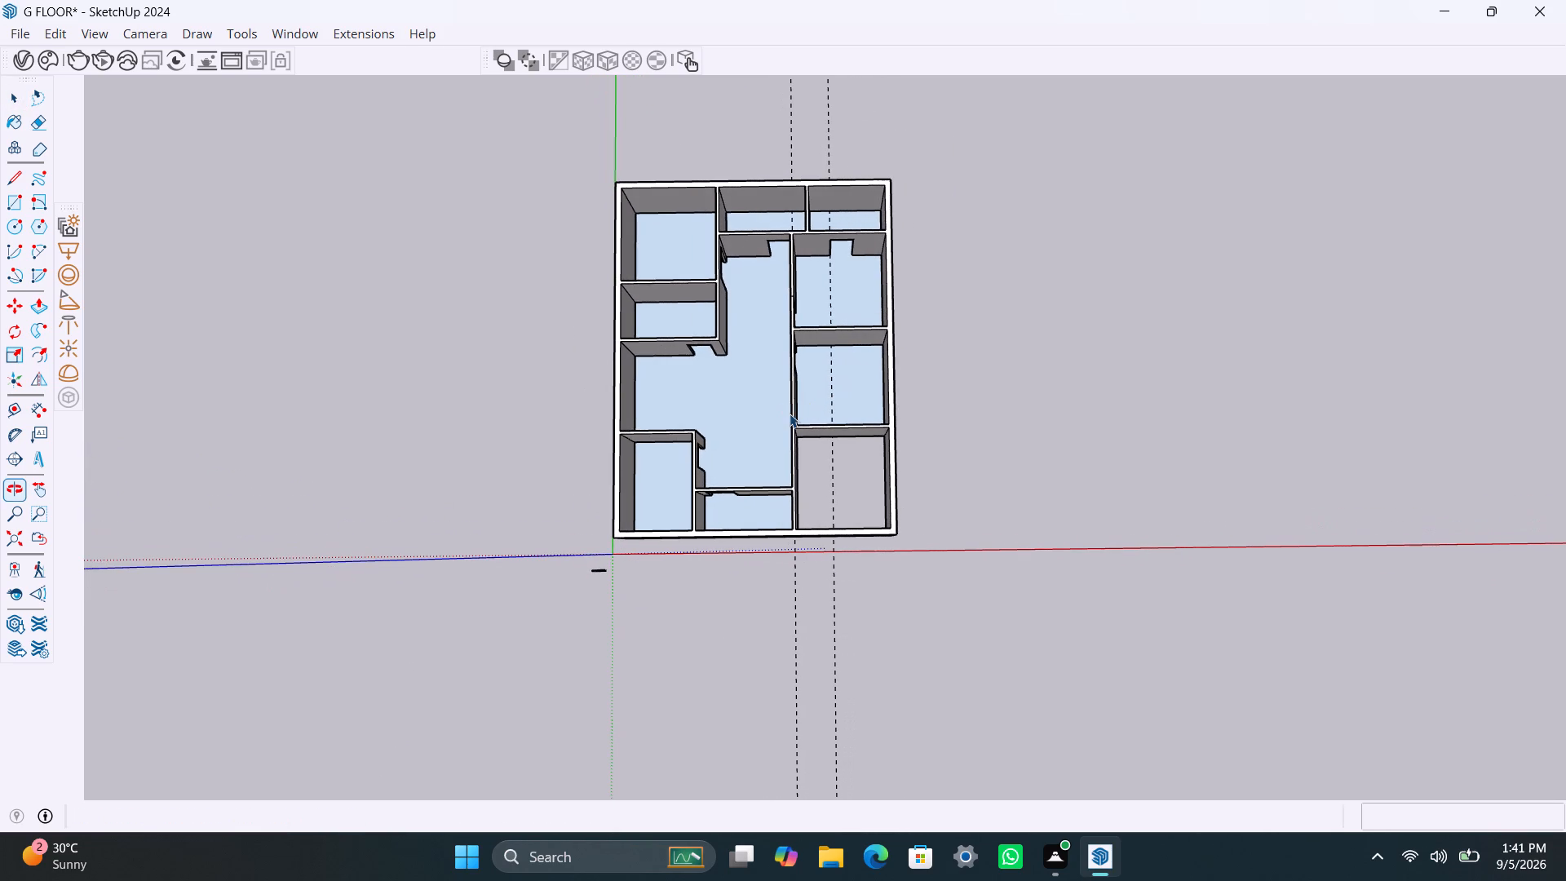
{"action": "middle_click_drag", "start_coordinate": [789, 407], "coordinate": [794, 511], "text": "shift"}
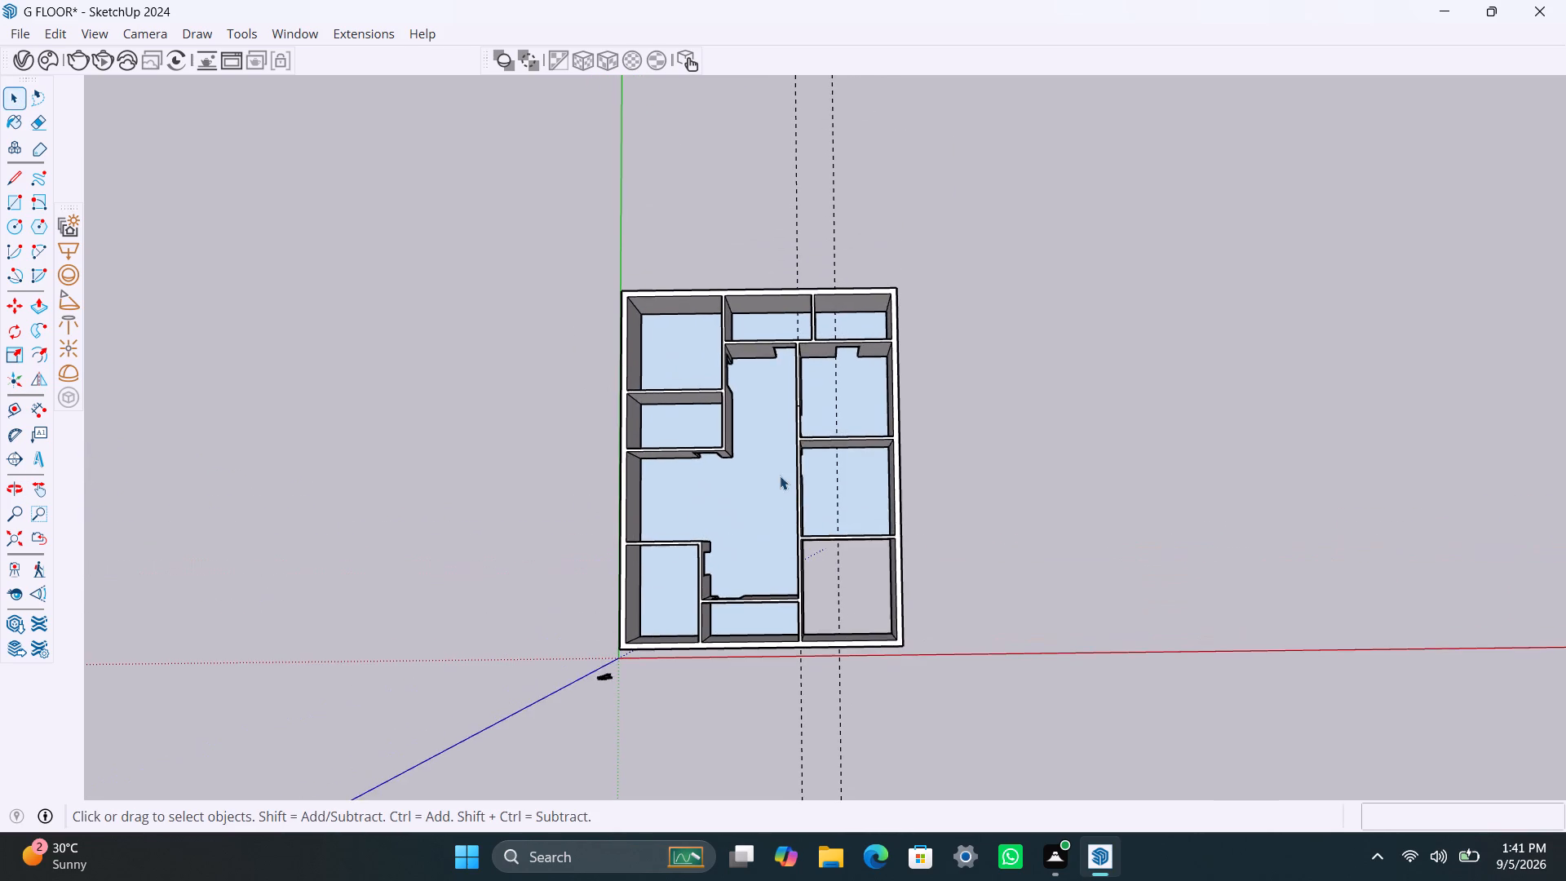
{"action": "scroll", "coordinate": [780, 476], "scroll_direction": "up", "scroll_amount": 2}
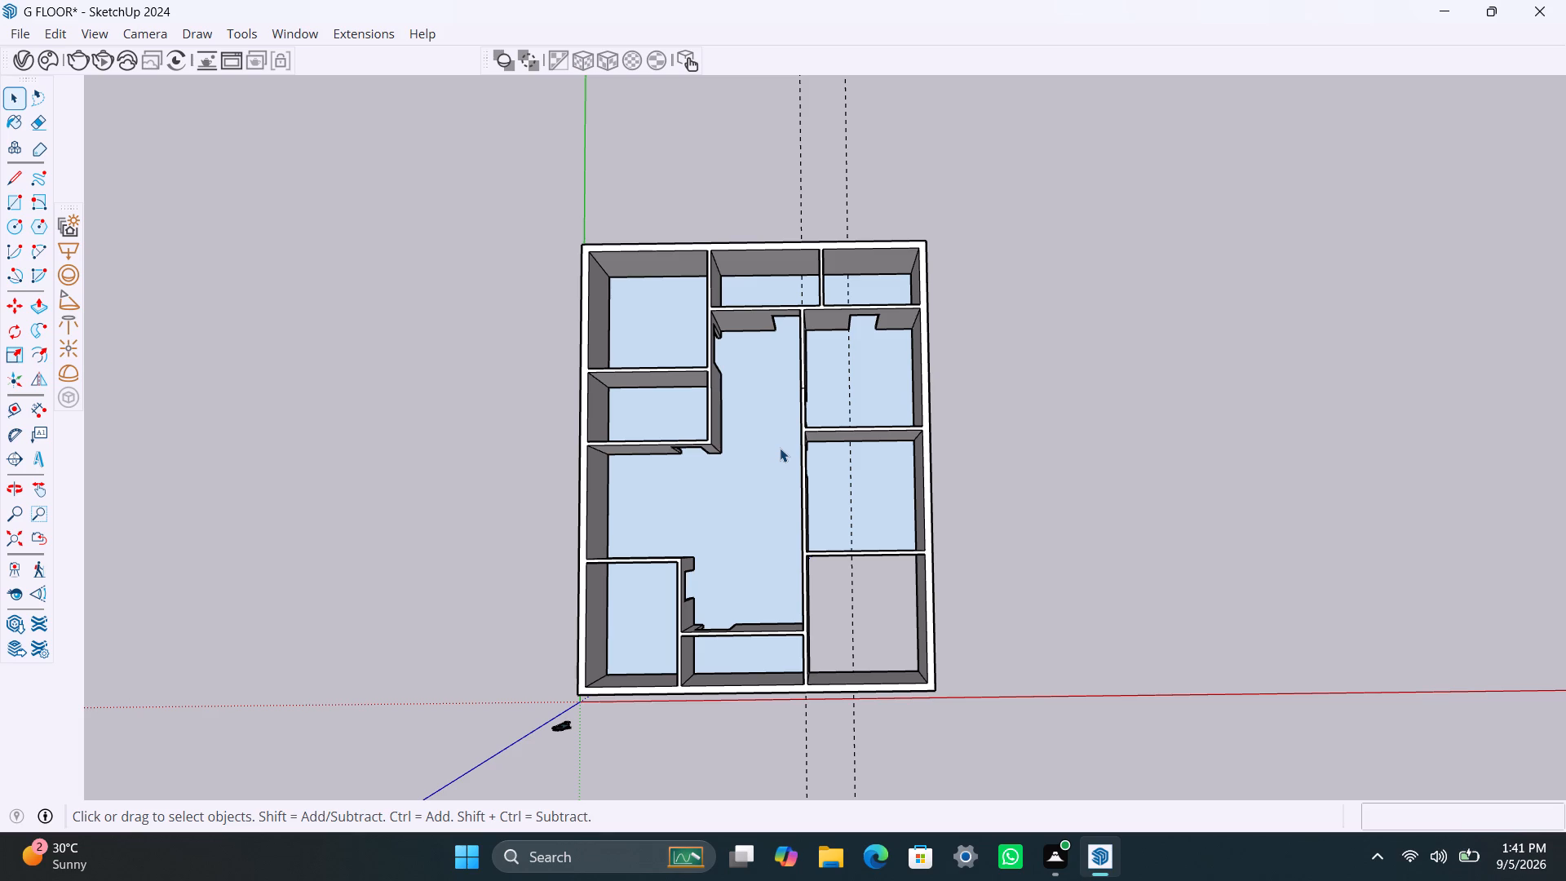
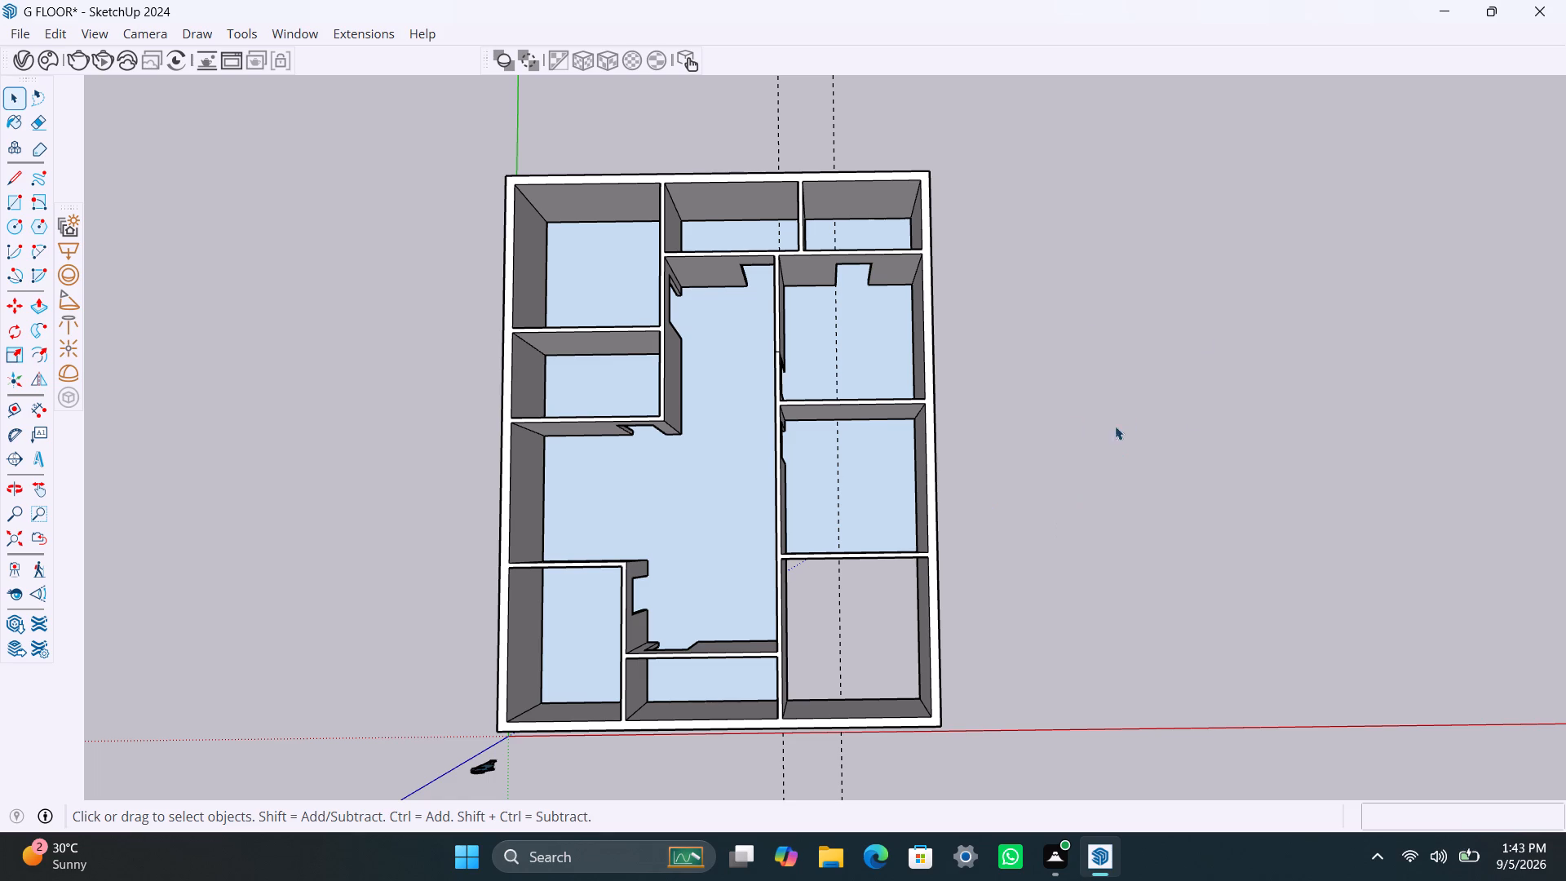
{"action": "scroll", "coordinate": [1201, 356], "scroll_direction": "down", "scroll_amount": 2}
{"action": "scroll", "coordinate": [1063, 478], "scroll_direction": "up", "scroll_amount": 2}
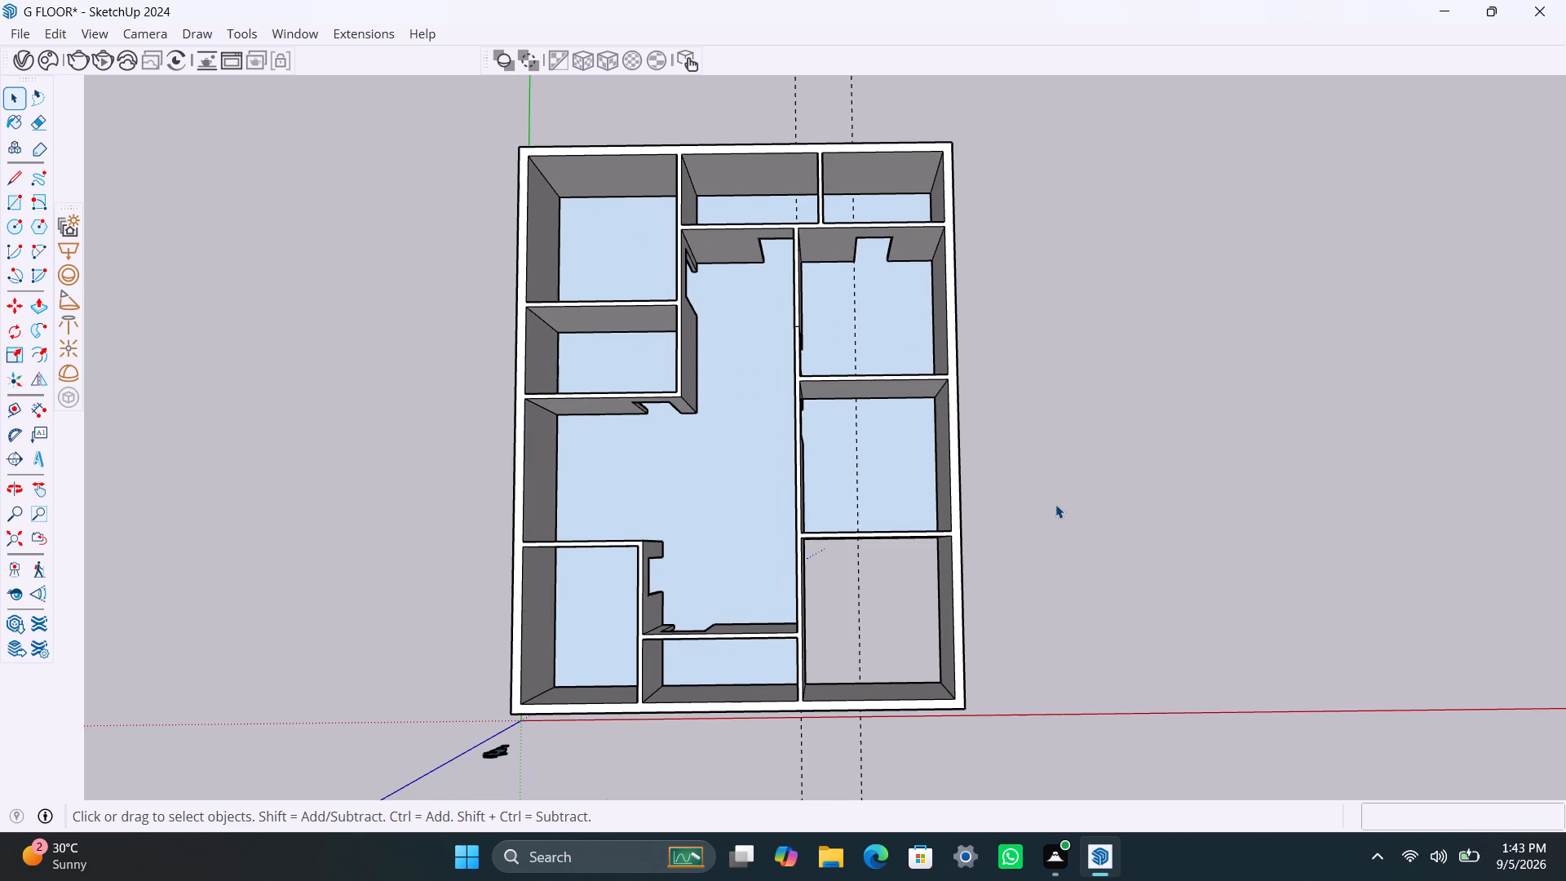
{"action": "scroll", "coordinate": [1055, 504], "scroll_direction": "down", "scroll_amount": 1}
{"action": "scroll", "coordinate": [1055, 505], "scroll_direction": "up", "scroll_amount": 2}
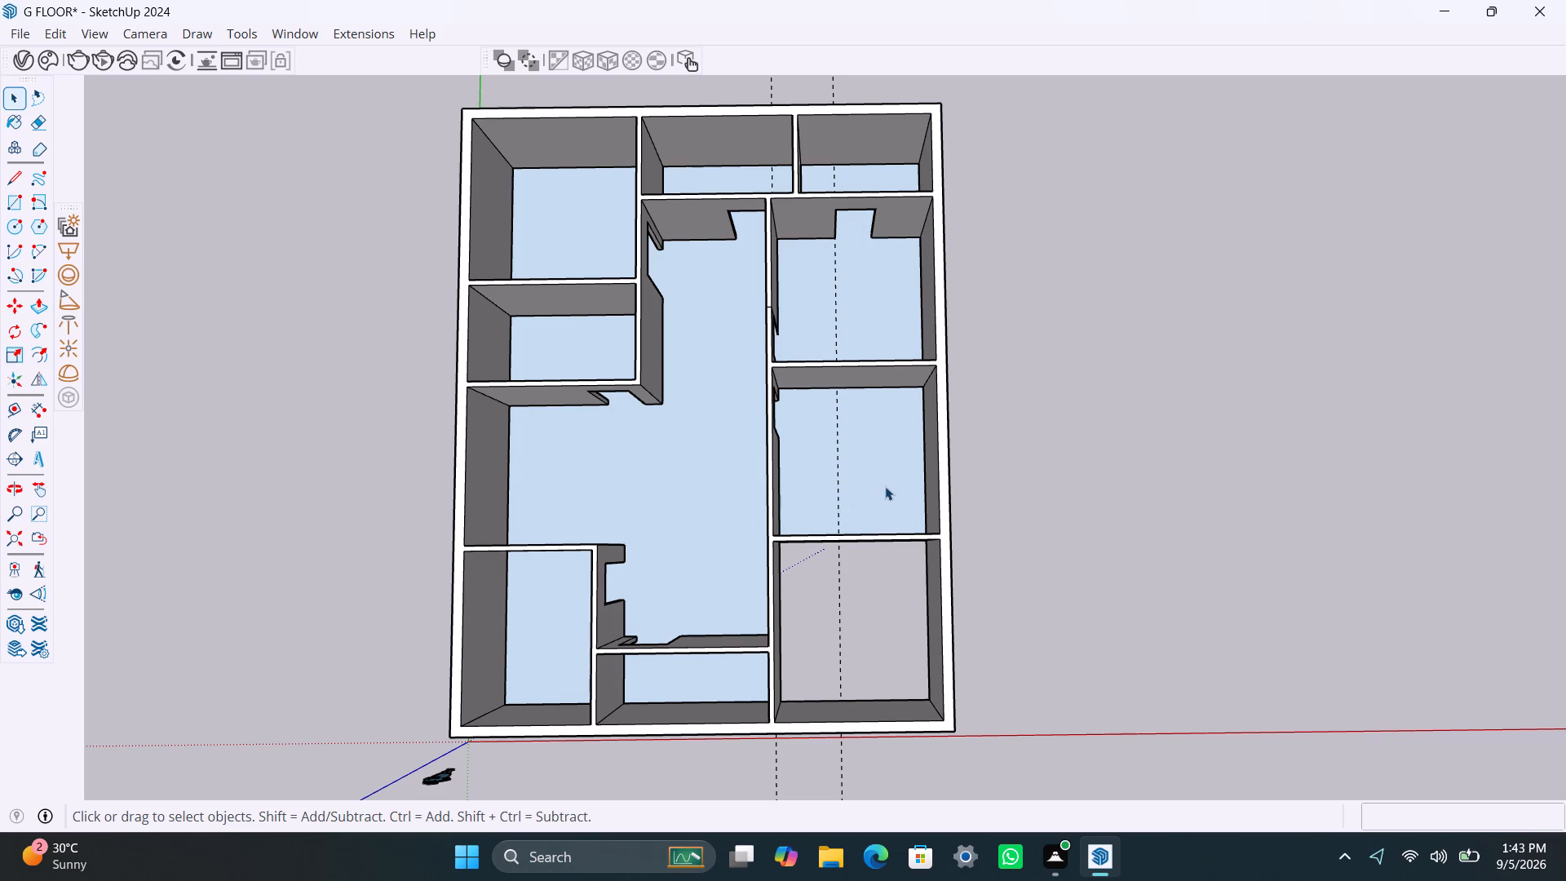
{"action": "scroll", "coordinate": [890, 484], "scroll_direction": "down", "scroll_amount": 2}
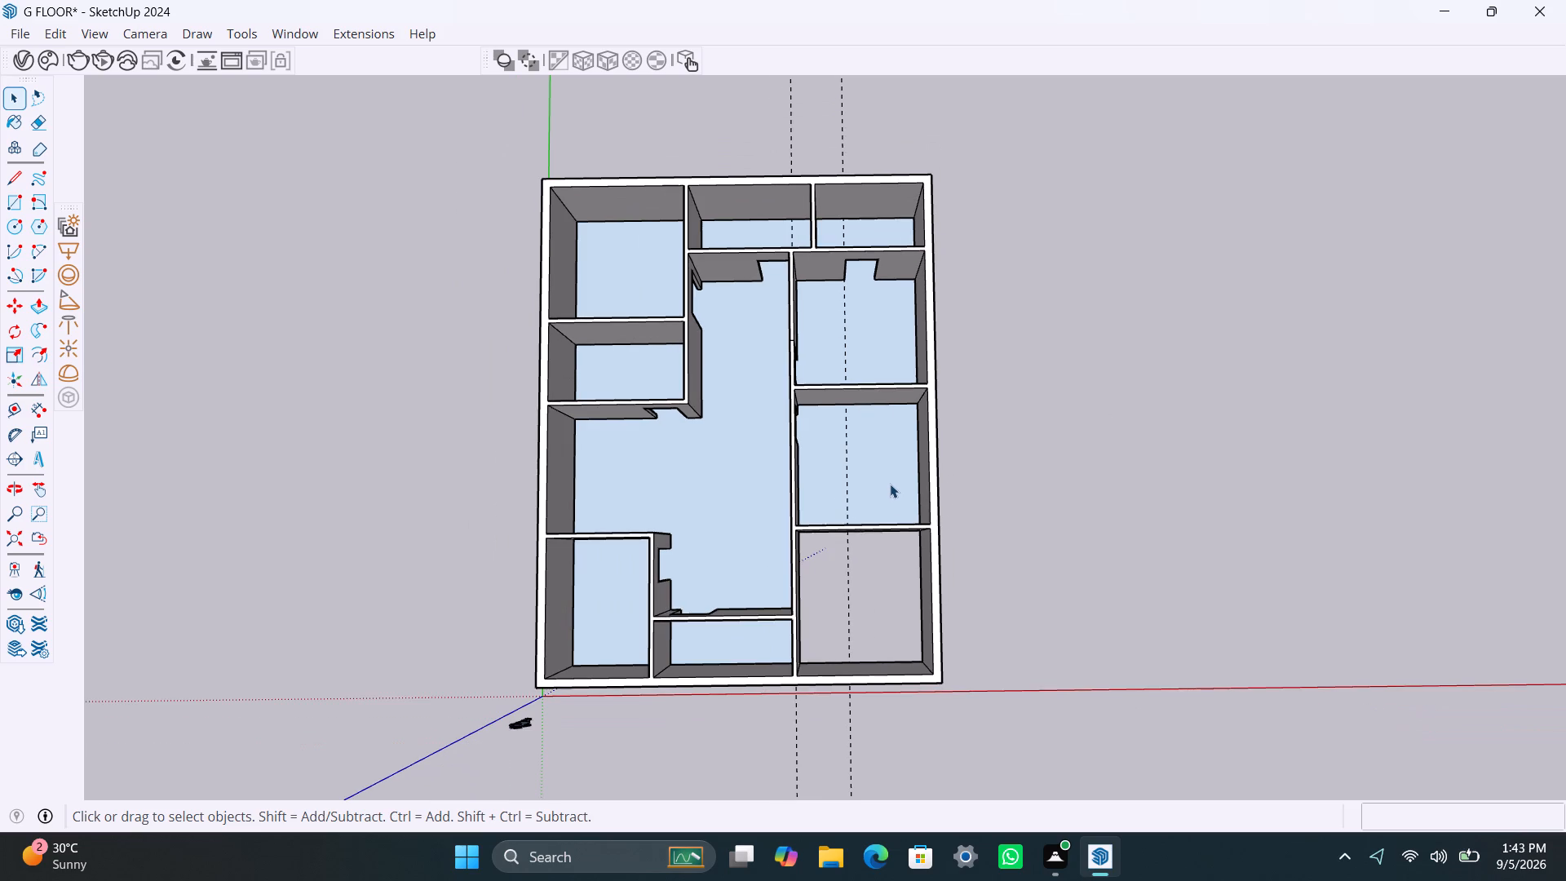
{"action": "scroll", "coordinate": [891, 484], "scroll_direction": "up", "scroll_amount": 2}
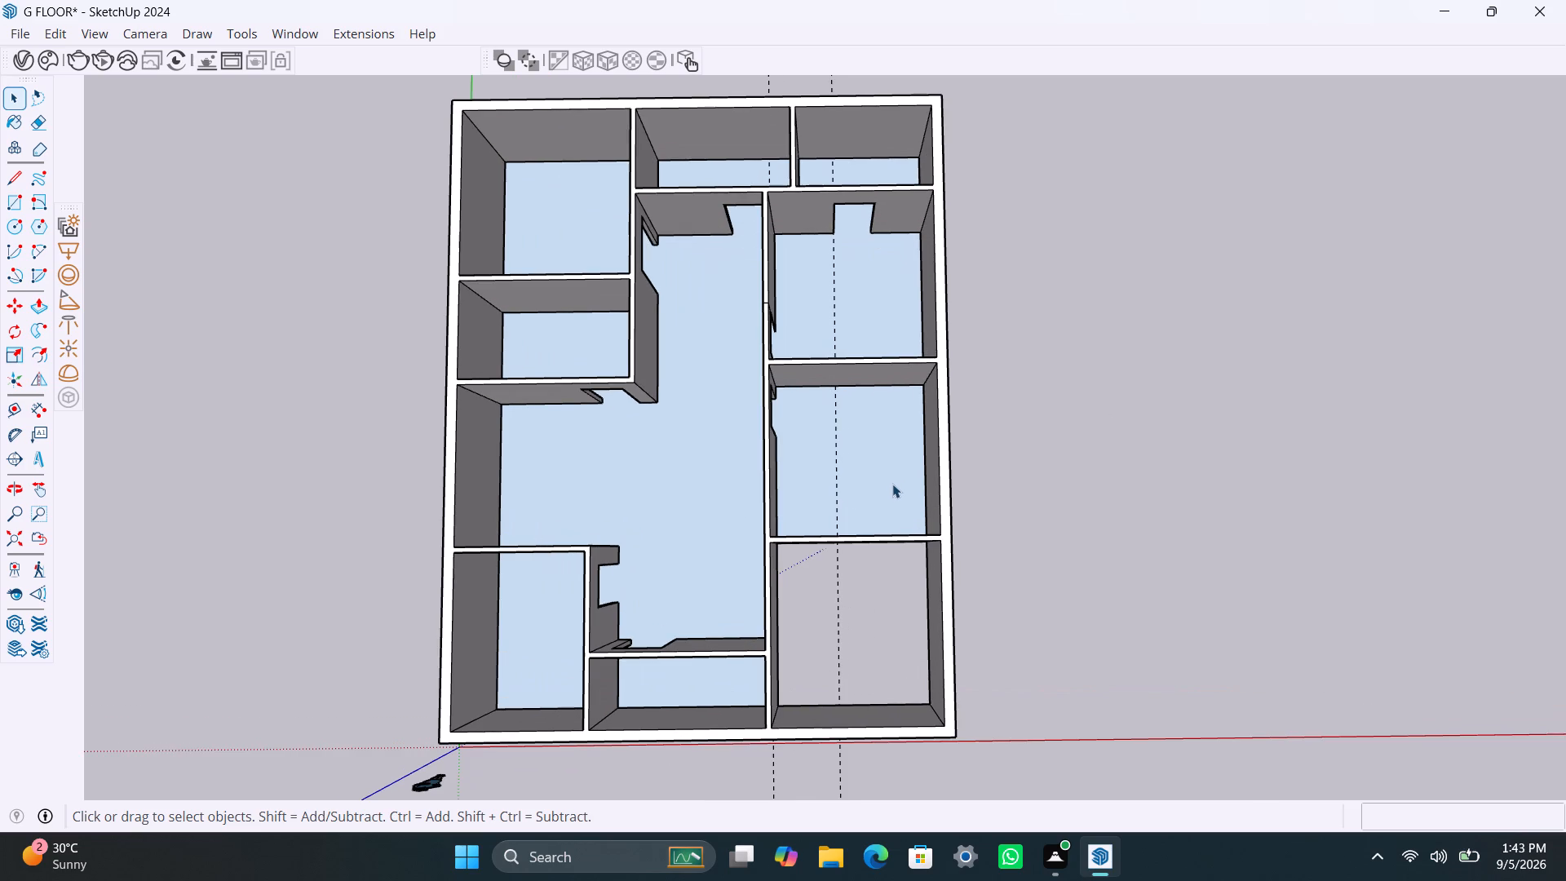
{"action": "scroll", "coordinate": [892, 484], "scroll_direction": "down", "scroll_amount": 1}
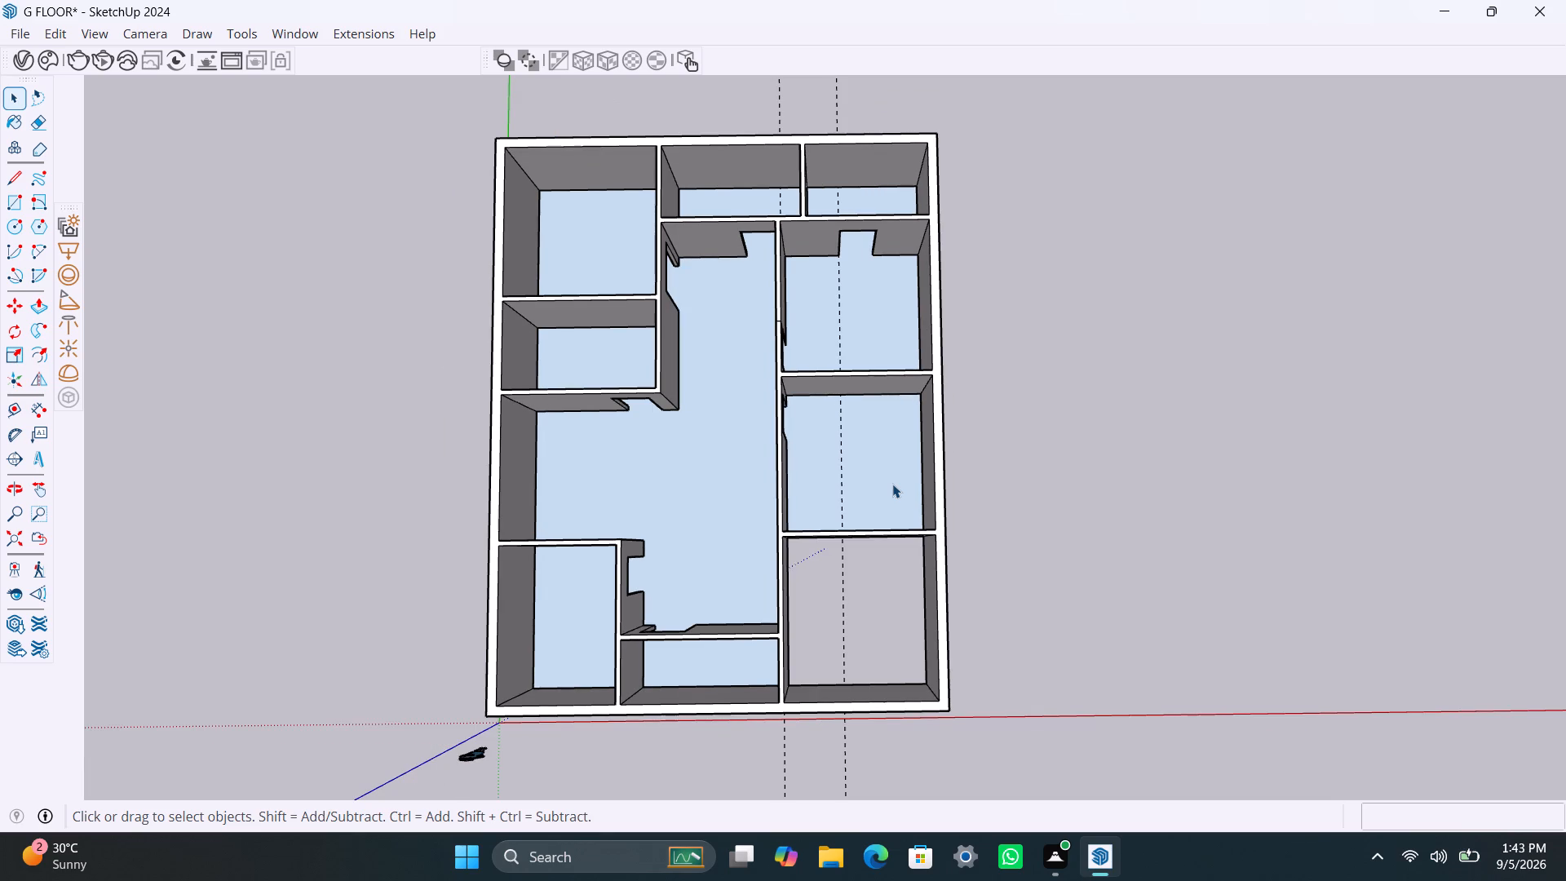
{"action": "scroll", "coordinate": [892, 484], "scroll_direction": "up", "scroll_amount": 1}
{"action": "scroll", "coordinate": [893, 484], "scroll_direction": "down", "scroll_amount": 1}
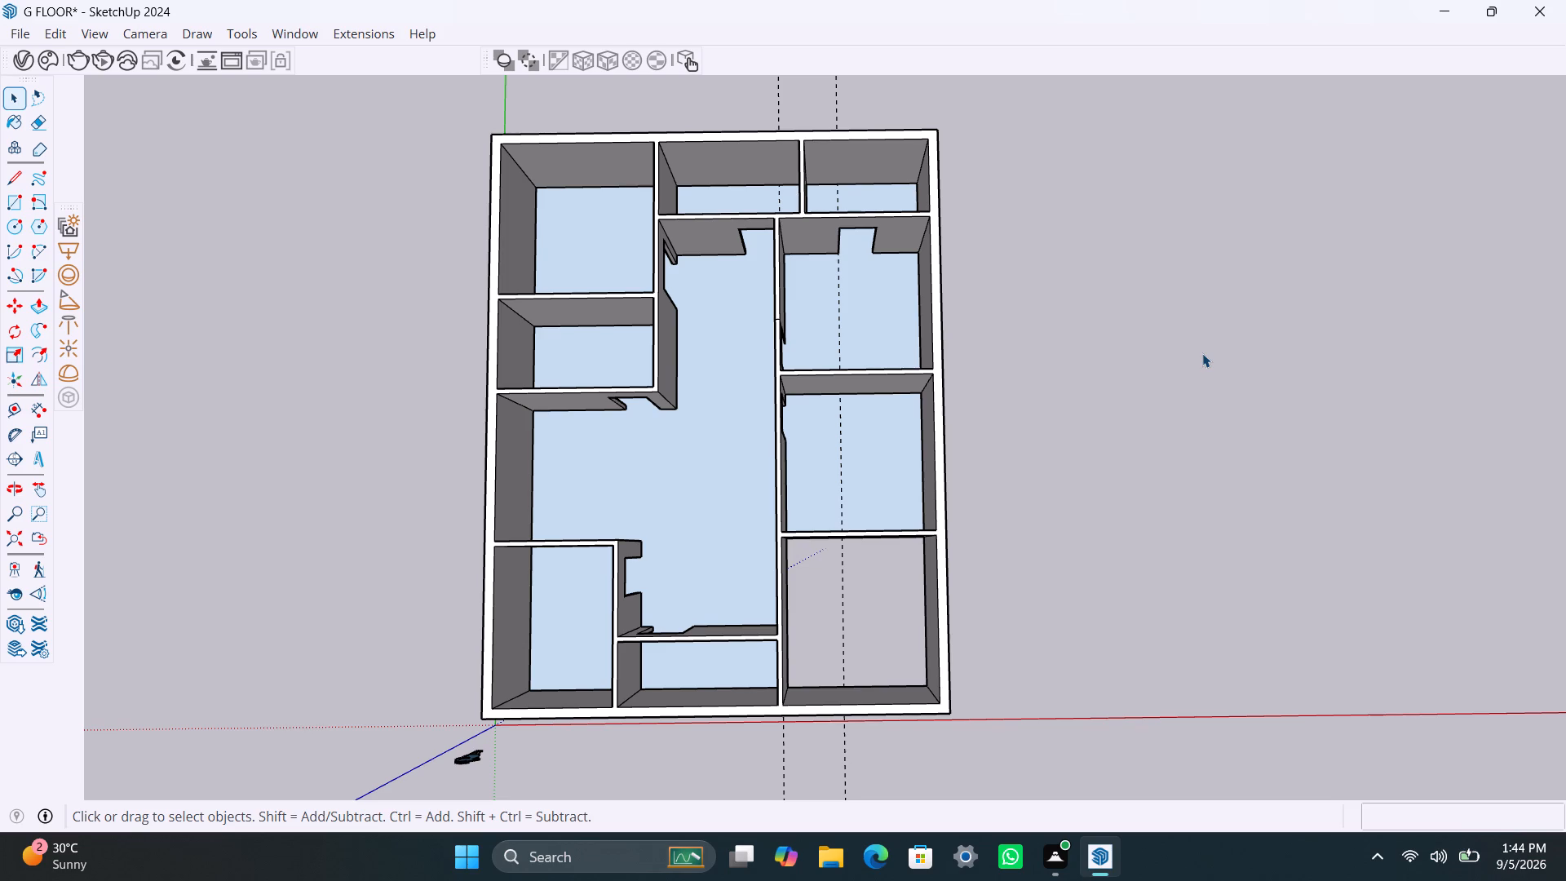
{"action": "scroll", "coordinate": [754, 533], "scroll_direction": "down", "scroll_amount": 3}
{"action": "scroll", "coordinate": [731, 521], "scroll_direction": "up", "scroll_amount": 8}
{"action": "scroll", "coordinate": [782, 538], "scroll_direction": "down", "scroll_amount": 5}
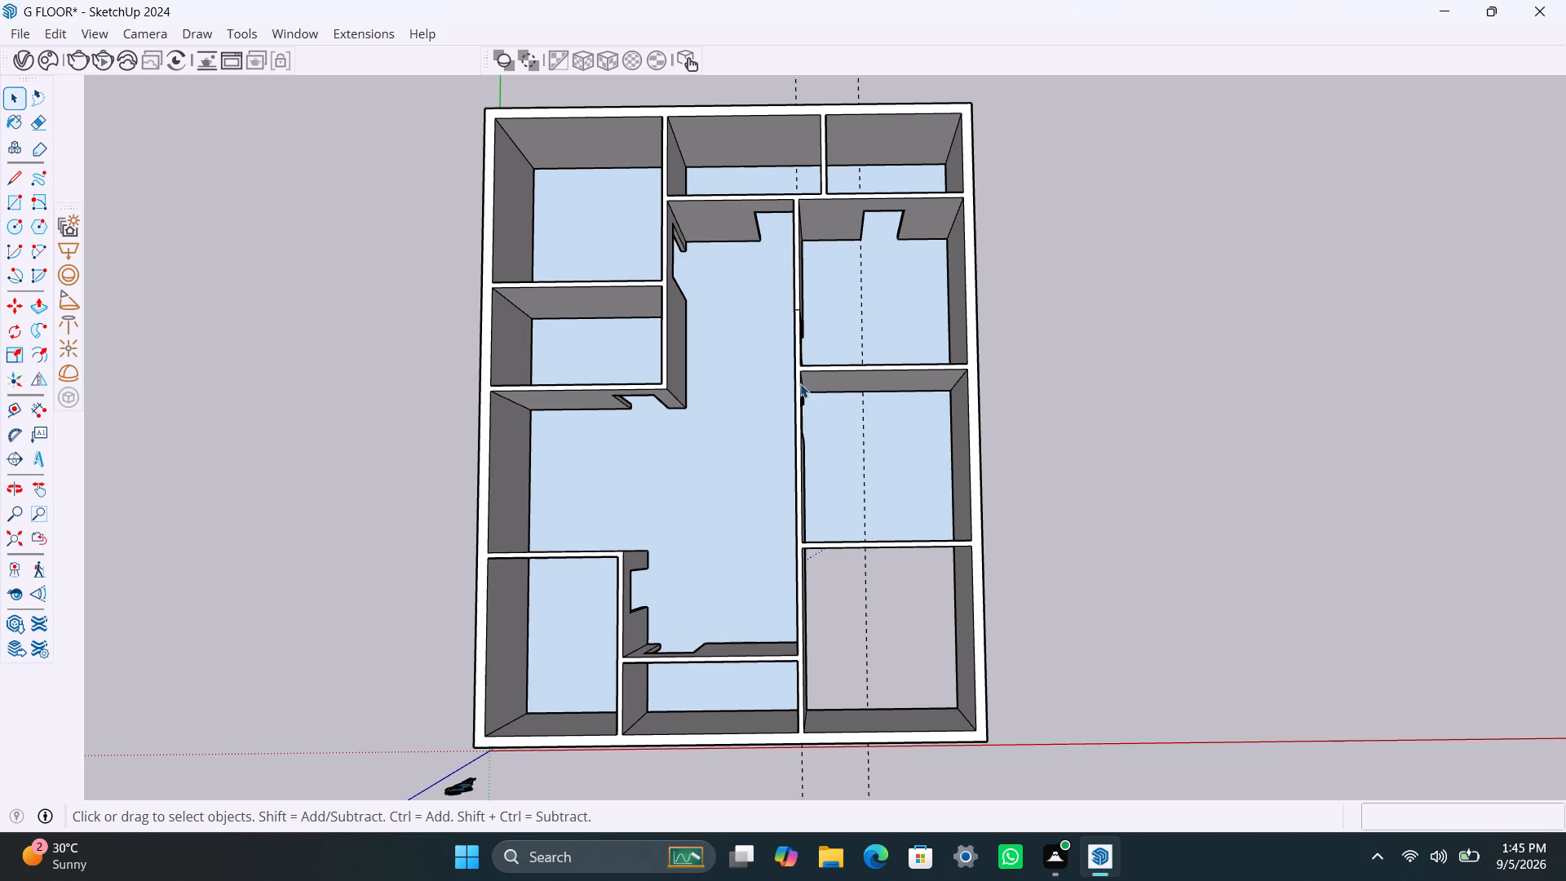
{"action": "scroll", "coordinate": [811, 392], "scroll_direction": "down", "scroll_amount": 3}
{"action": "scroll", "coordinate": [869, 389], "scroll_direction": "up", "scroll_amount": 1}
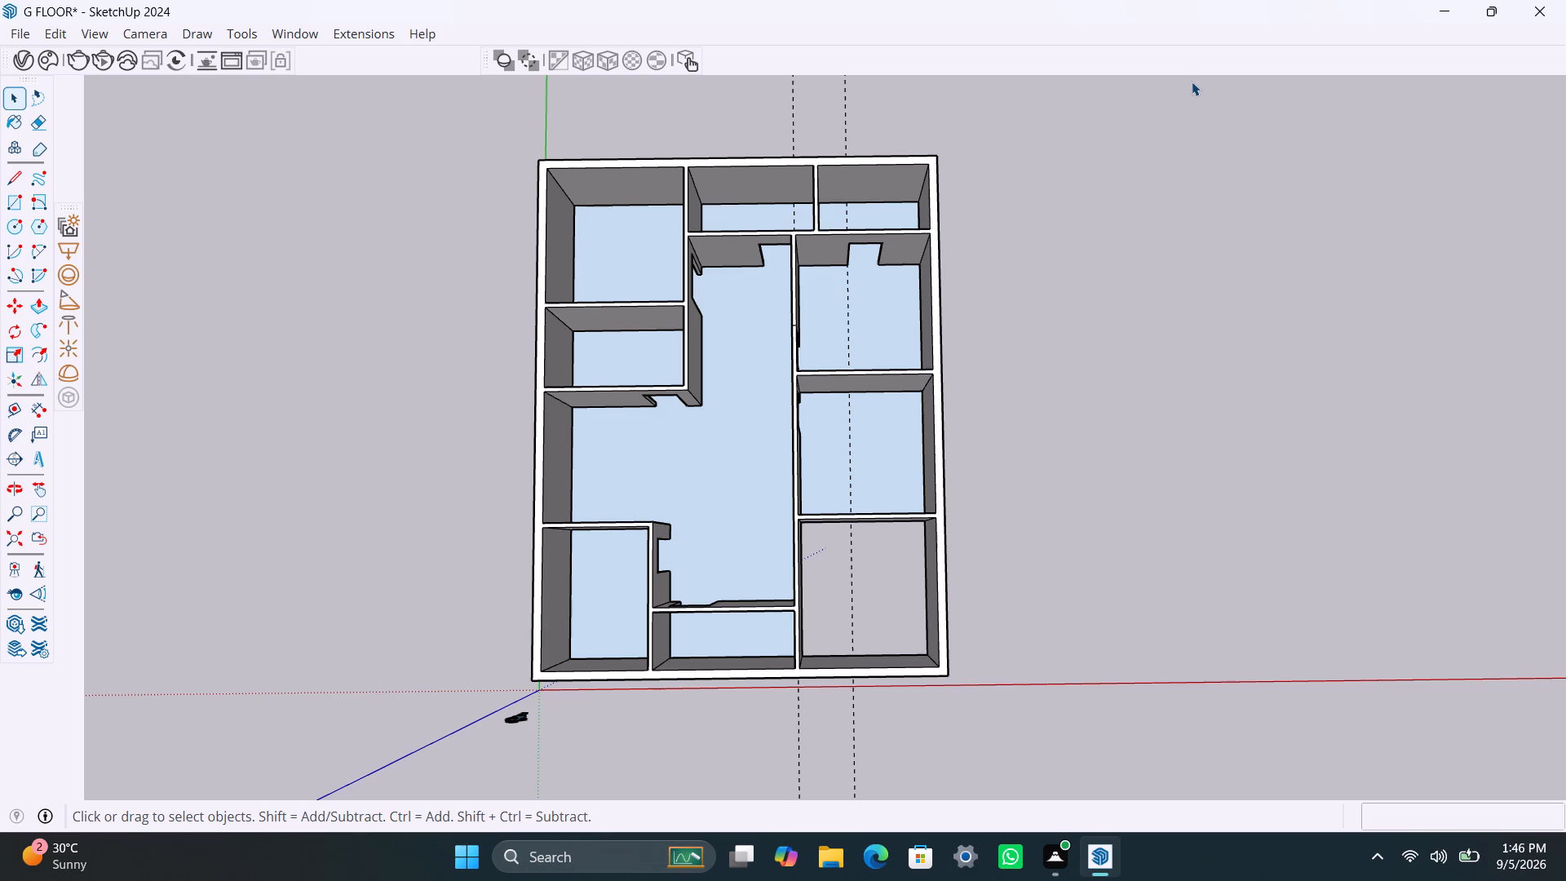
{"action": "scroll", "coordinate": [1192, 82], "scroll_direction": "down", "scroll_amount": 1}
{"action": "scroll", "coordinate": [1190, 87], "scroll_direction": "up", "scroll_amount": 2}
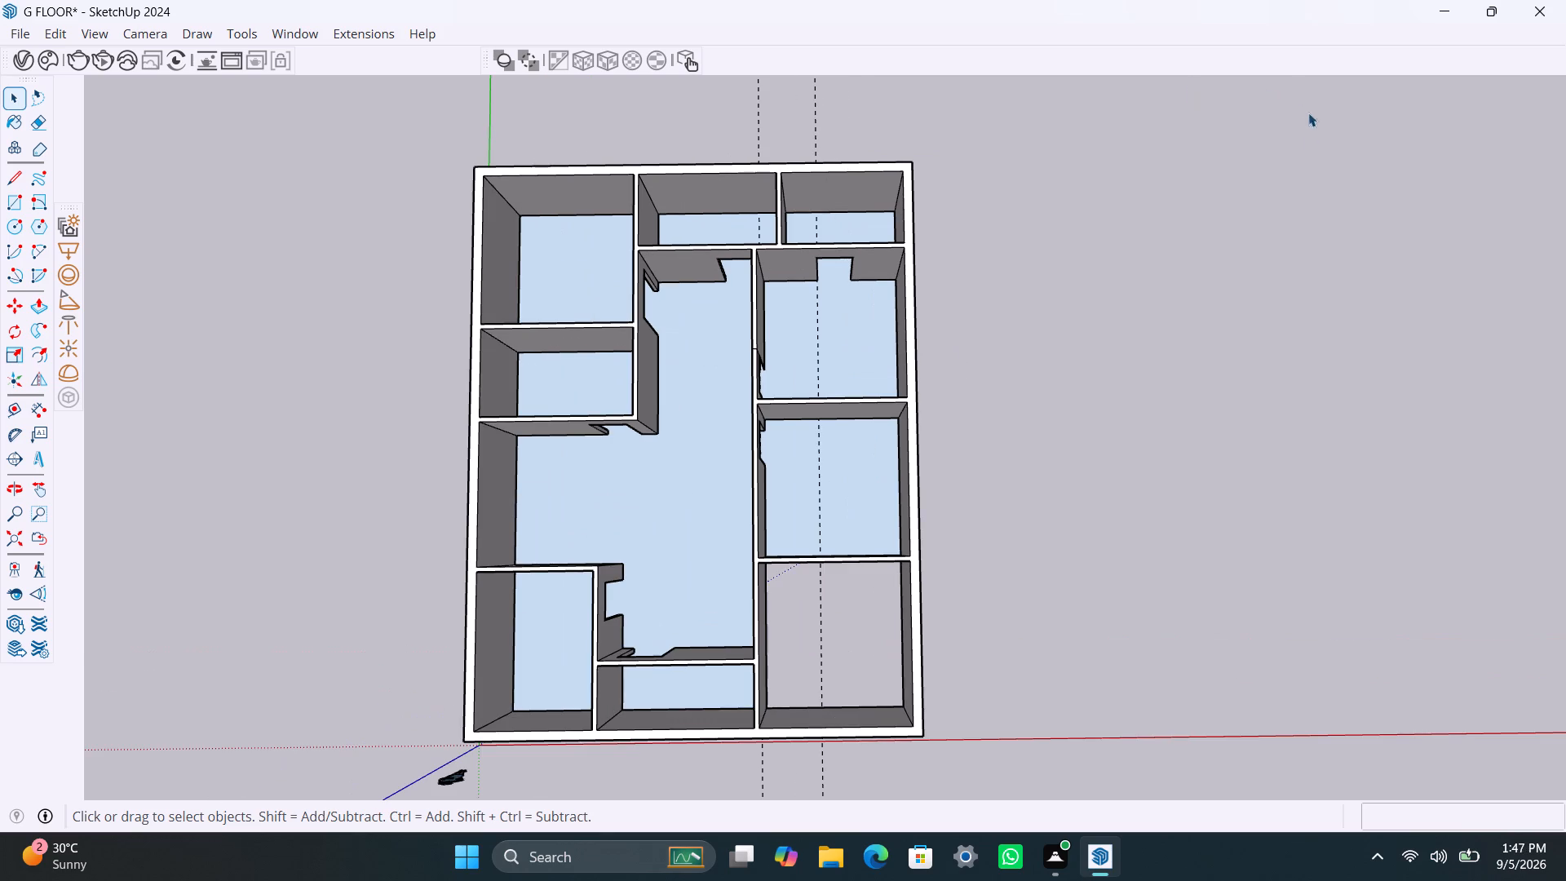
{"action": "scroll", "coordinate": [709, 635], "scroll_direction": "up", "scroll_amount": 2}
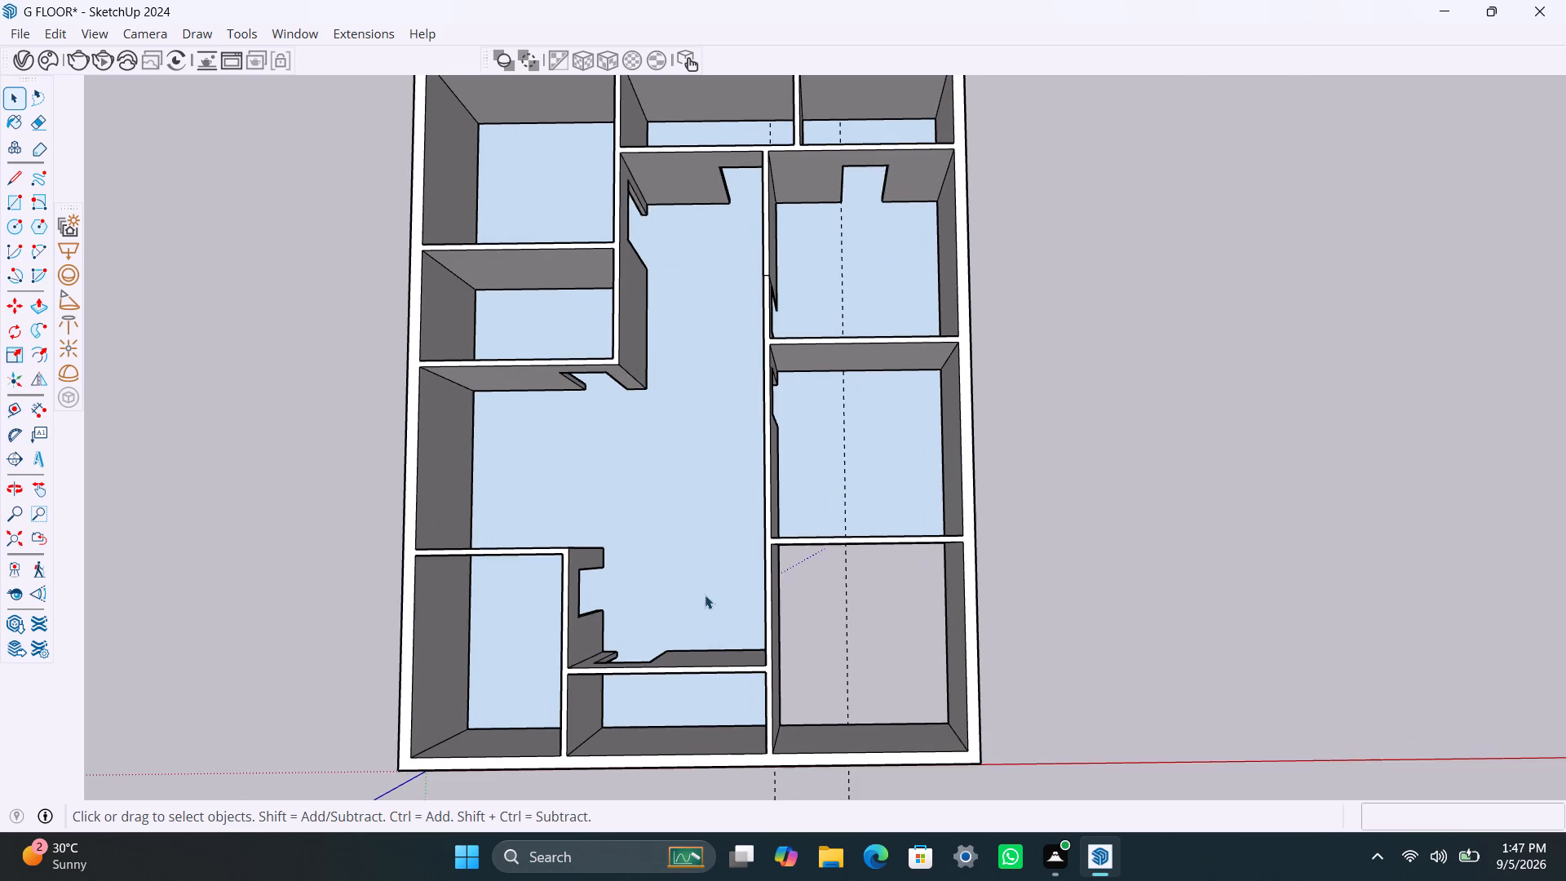
Examine the house model's rooms, door openings, partition walls and floor from the front, at an angle and from above.
{"action": "middle_click_drag", "start_coordinate": [705, 592], "coordinate": [571, 461]}
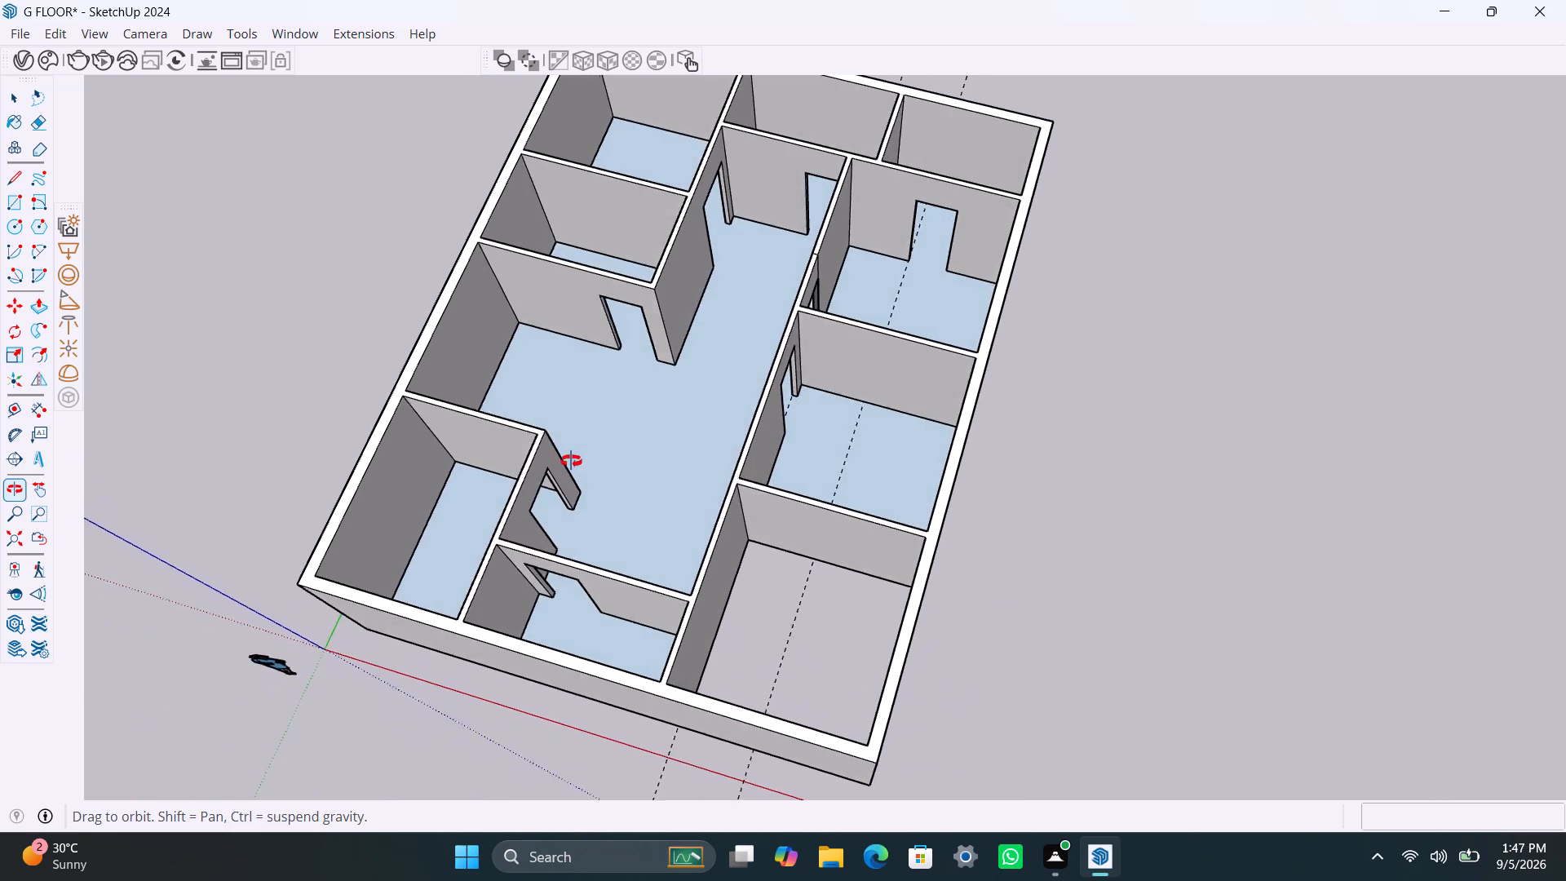
{"action": "middle_click_drag", "start_coordinate": [571, 461], "coordinate": [600, 413]}
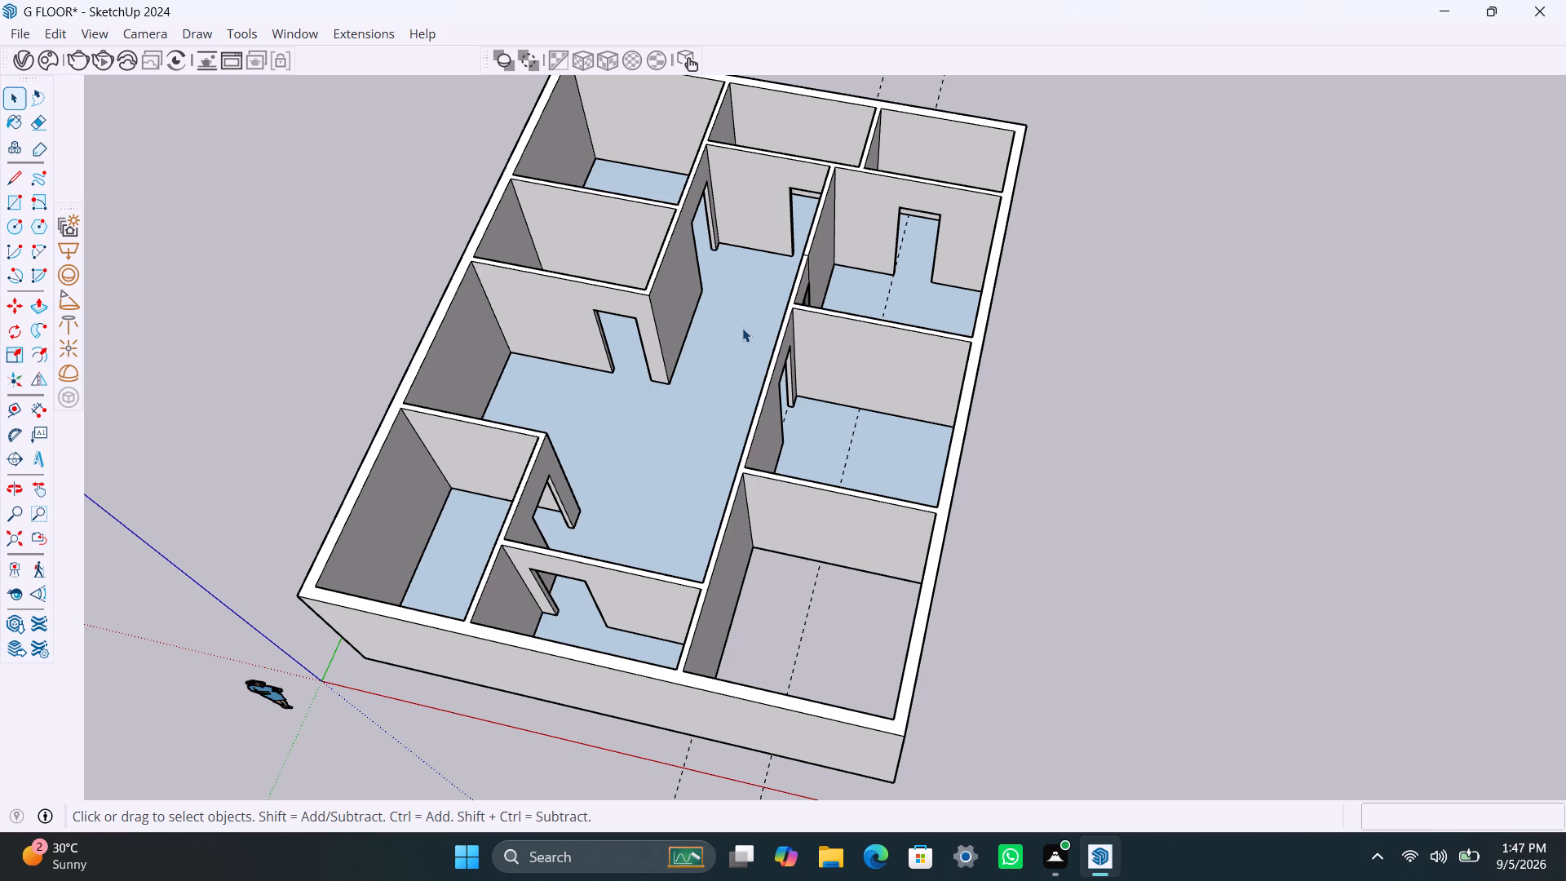
{"action": "scroll", "coordinate": [619, 463], "scroll_direction": "down", "scroll_amount": 3}
{"action": "scroll", "coordinate": [623, 458], "scroll_direction": "up", "scroll_amount": 5}
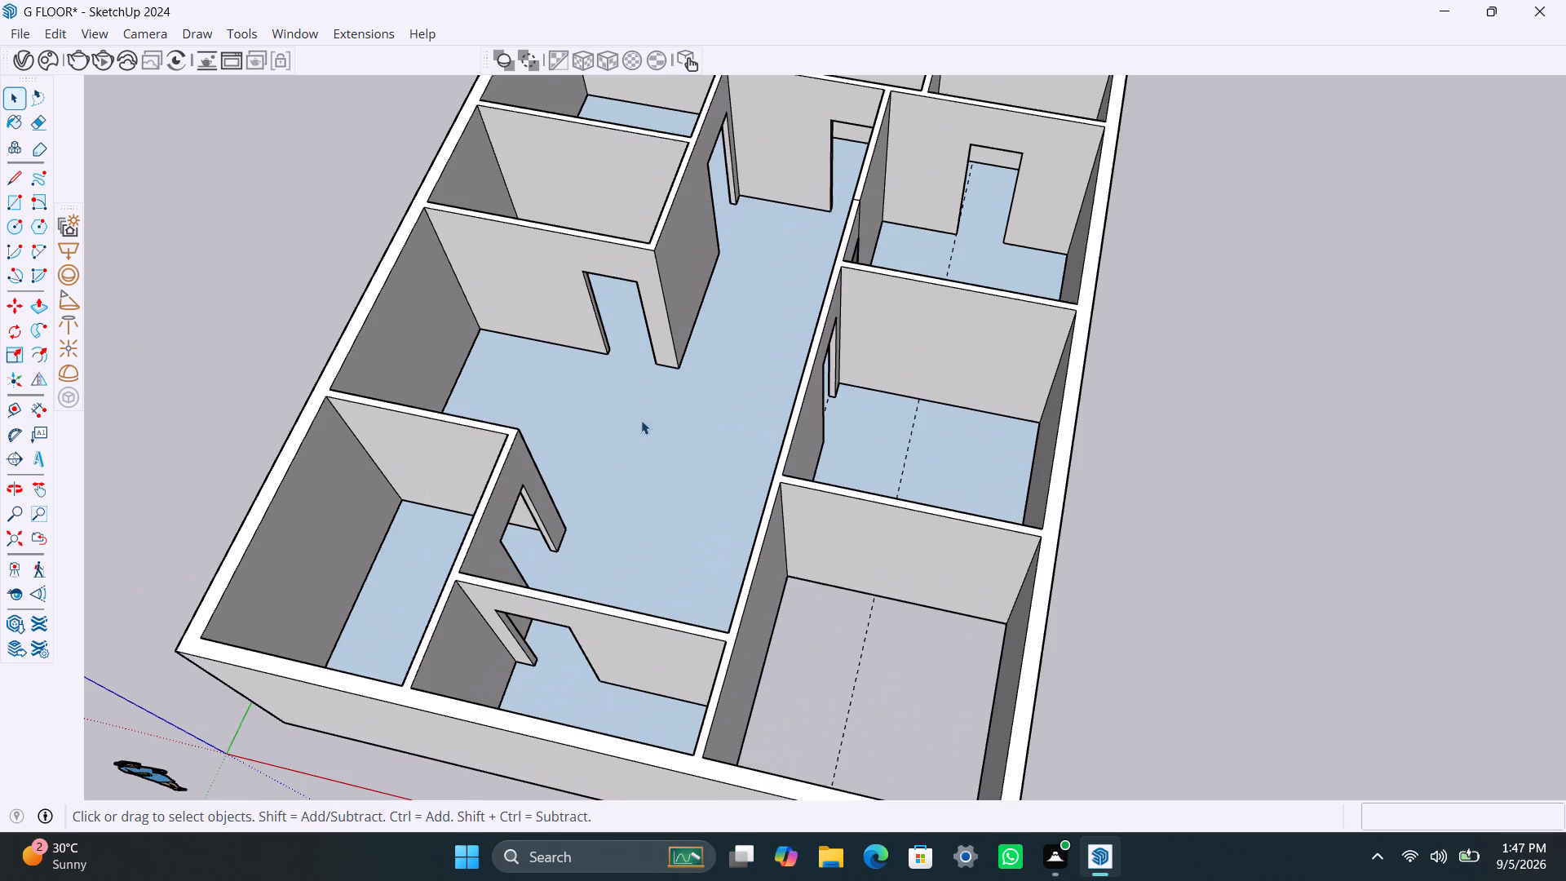
{"action": "scroll", "coordinate": [640, 467], "scroll_direction": "down", "scroll_amount": 9}
{"action": "middle_click_drag", "start_coordinate": [642, 509], "coordinate": [847, 550]}
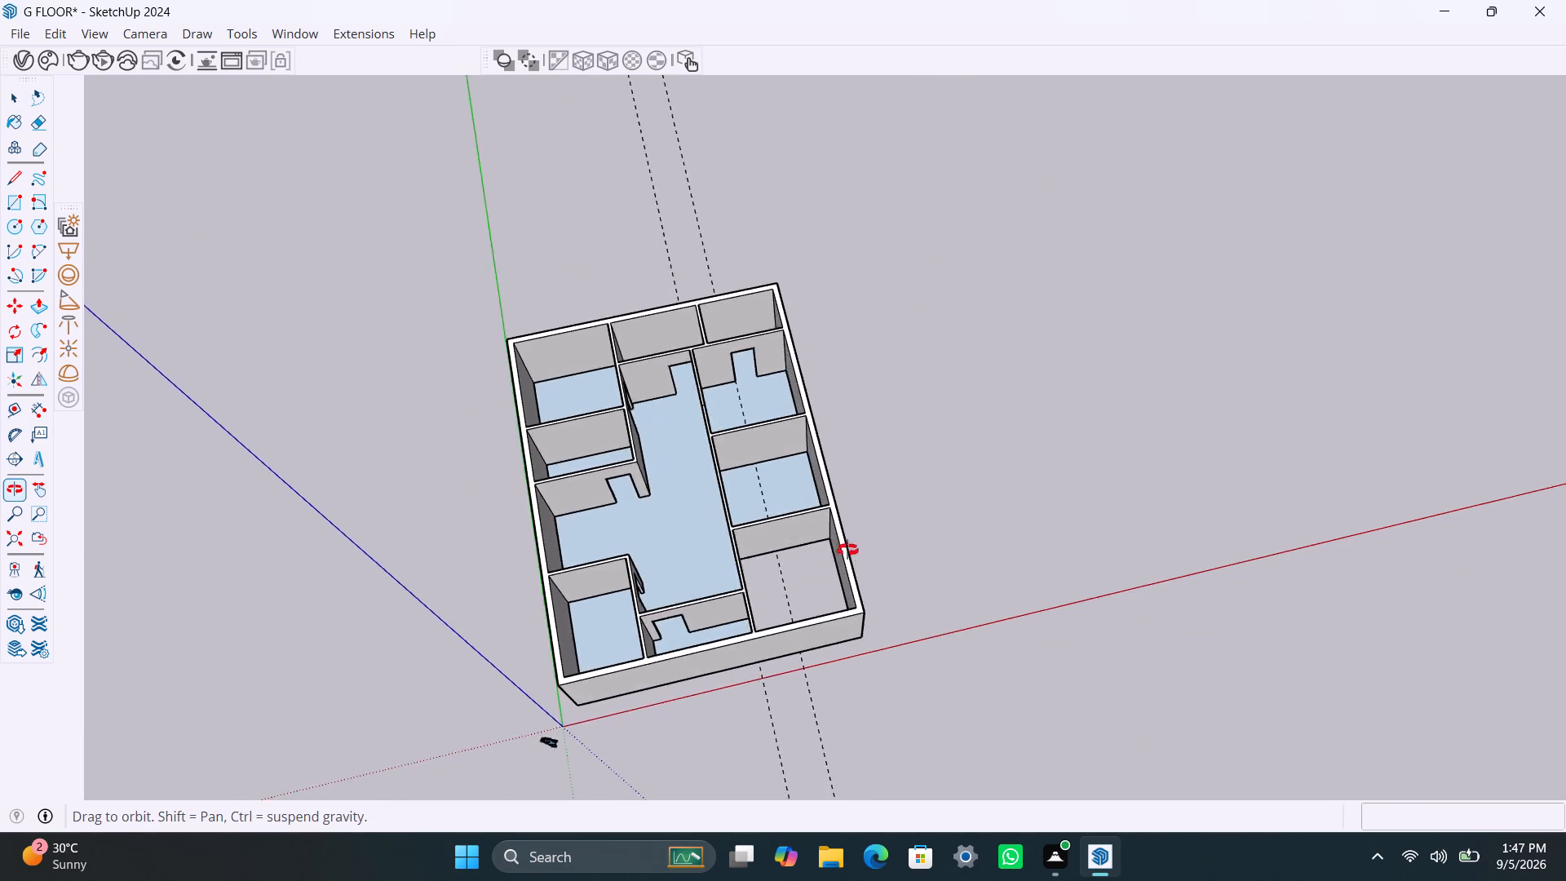
{"action": "middle_click_drag", "start_coordinate": [847, 550], "coordinate": [757, 573]}
{"action": "scroll", "coordinate": [670, 510], "scroll_direction": "up", "scroll_amount": 4}
{"action": "middle_click_drag", "start_coordinate": [641, 472], "coordinate": [621, 444]}
{"action": "scroll", "coordinate": [621, 441], "scroll_direction": "up", "scroll_amount": 1}
{"action": "middle_click_drag", "start_coordinate": [619, 445], "coordinate": [653, 268]}
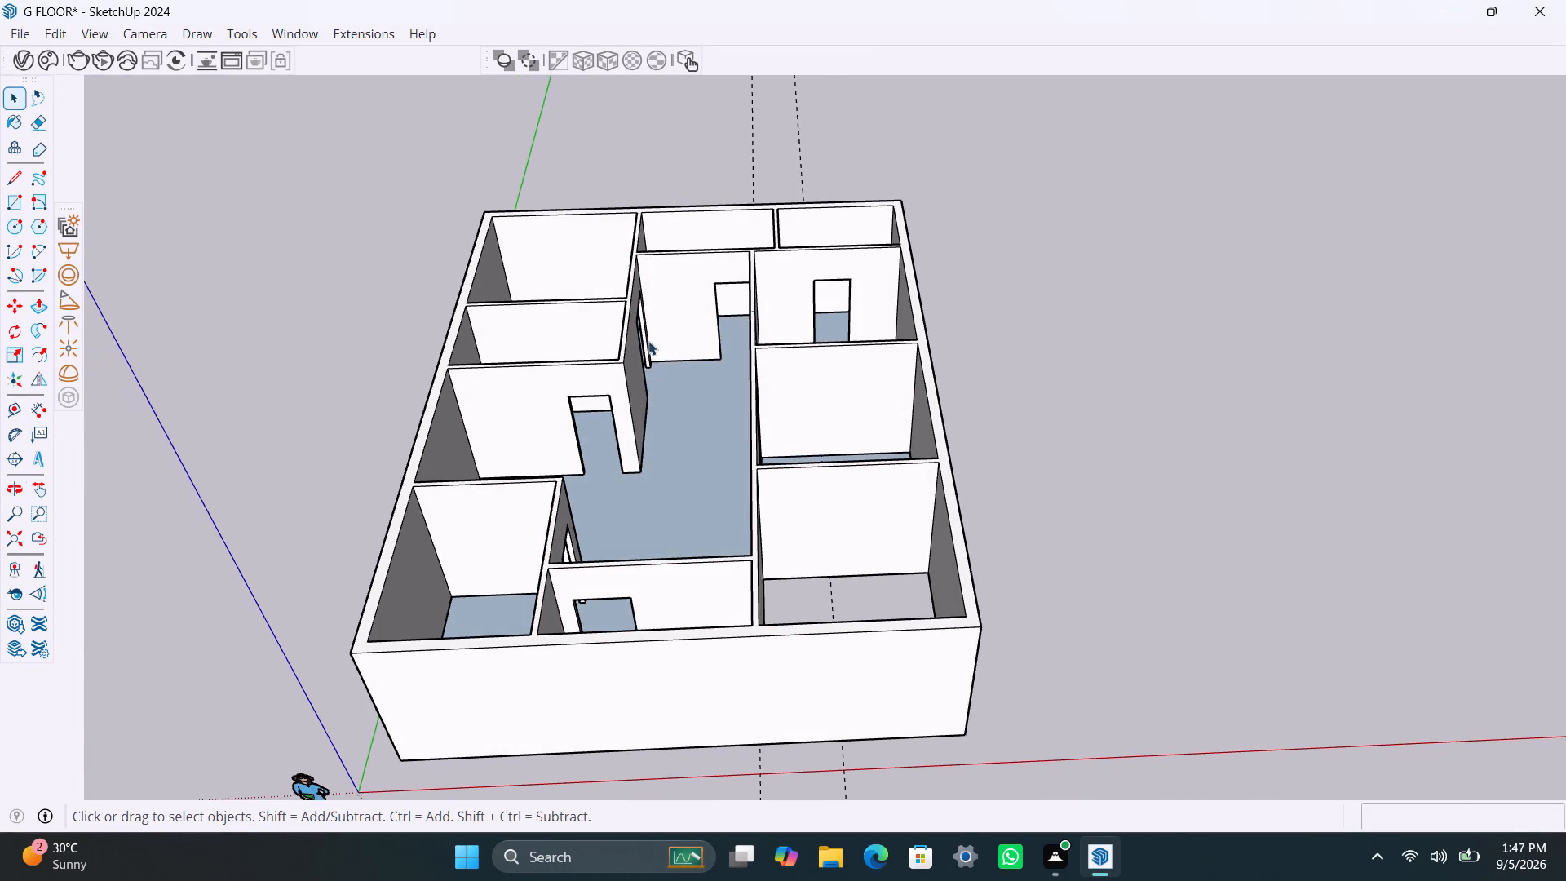
{"action": "scroll", "coordinate": [647, 387], "scroll_direction": "up", "scroll_amount": 1}
{"action": "middle_click_drag", "start_coordinate": [652, 426], "coordinate": [588, 320]}
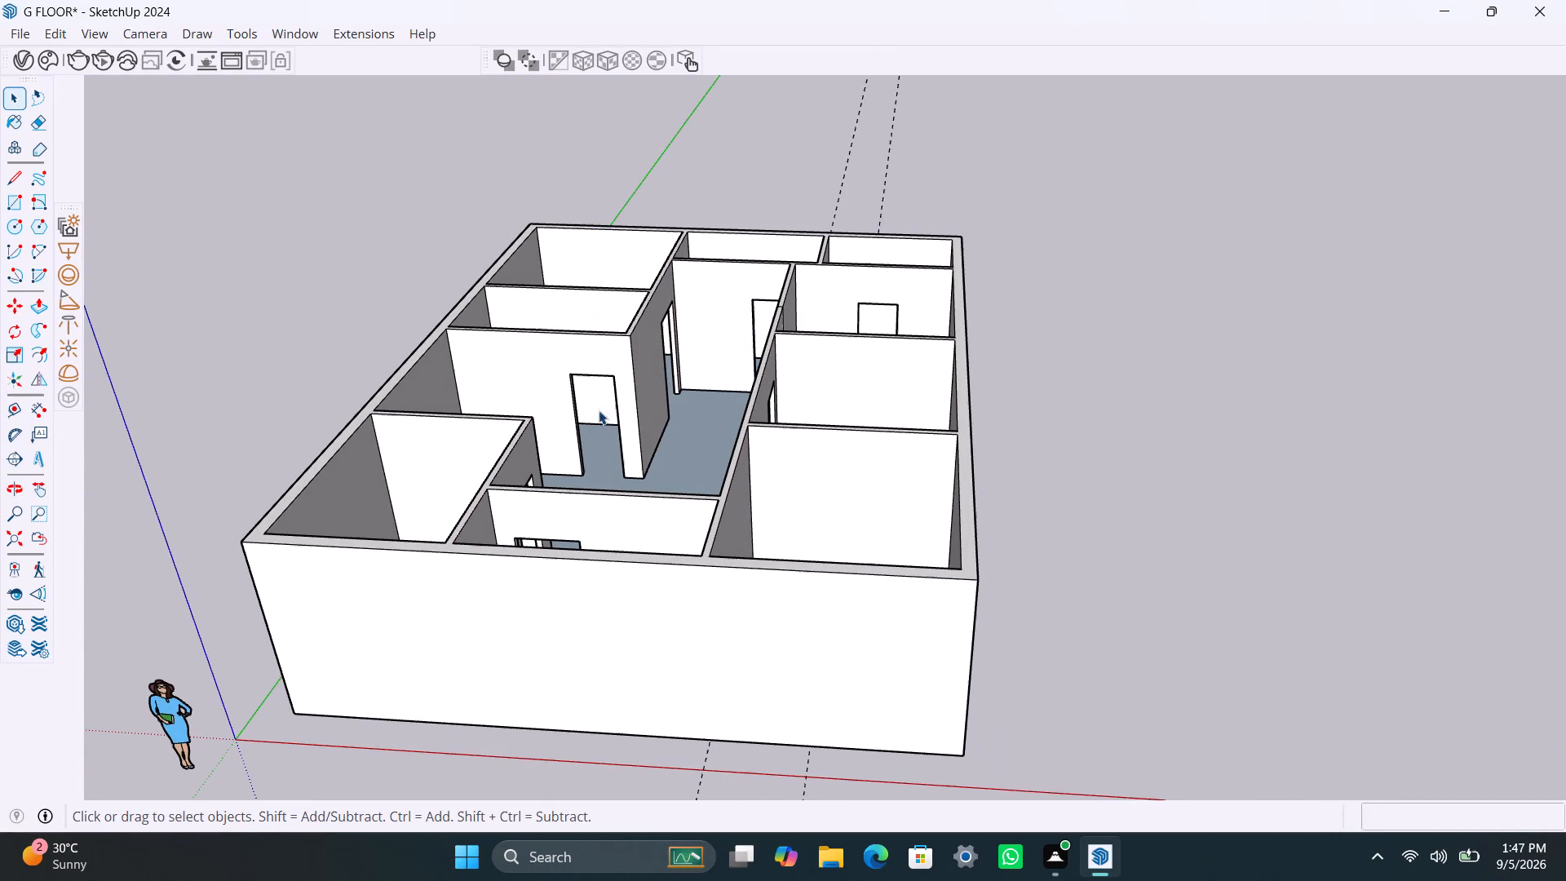
{"action": "scroll", "coordinate": [592, 488], "scroll_direction": "up", "scroll_amount": 1}
{"action": "middle_click_drag", "start_coordinate": [599, 501], "coordinate": [640, 511]}
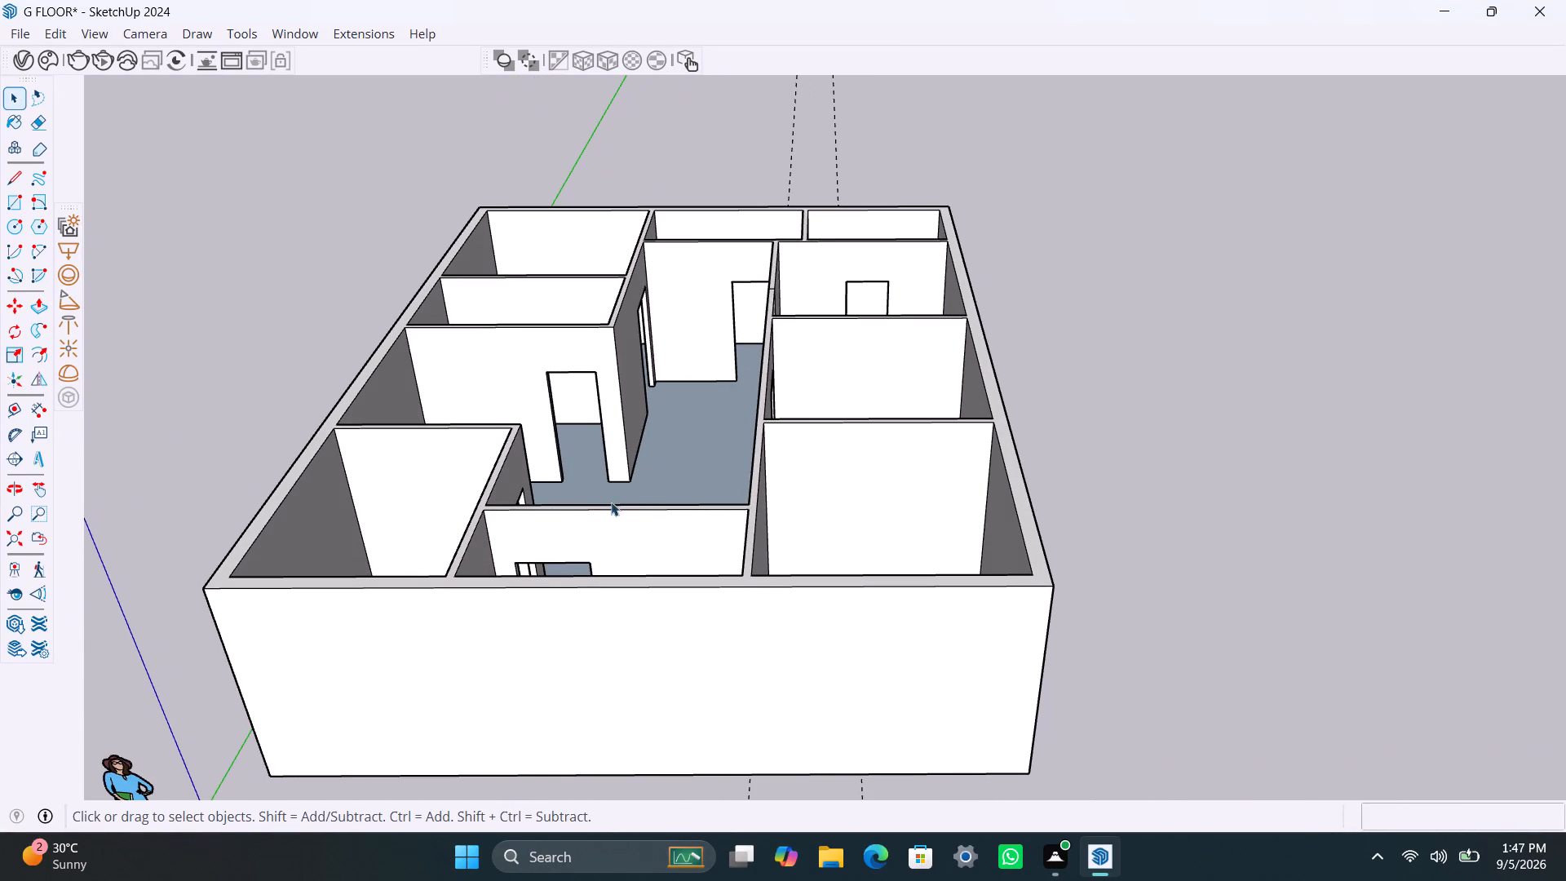
{"action": "scroll", "coordinate": [589, 496], "scroll_direction": "down", "scroll_amount": 2}
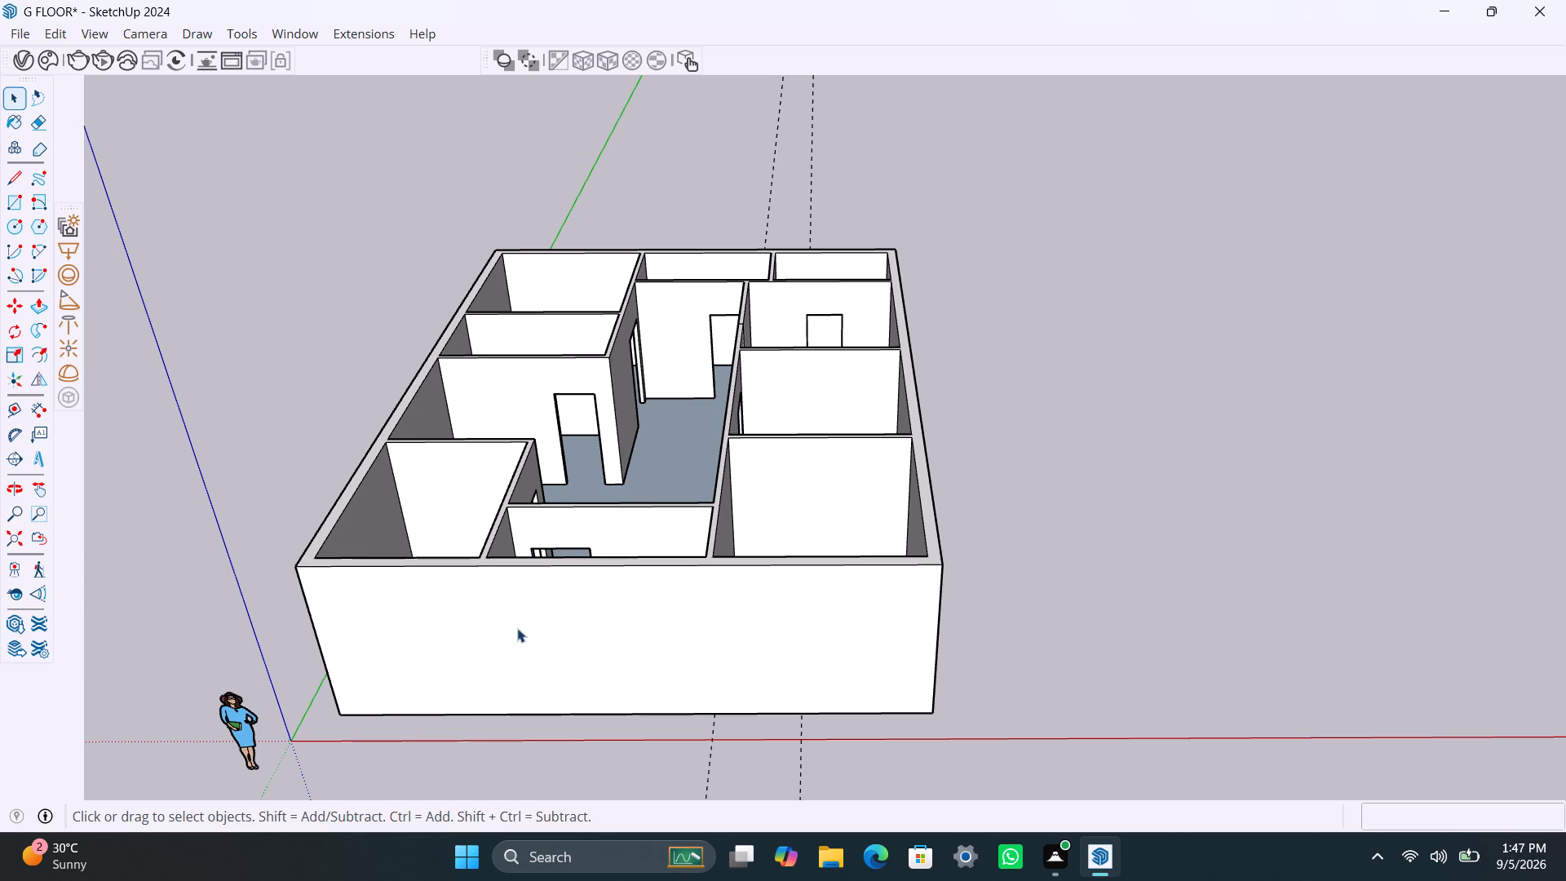
{"action": "middle_click_drag", "start_coordinate": [519, 643], "coordinate": [664, 584], "text": "shift"}
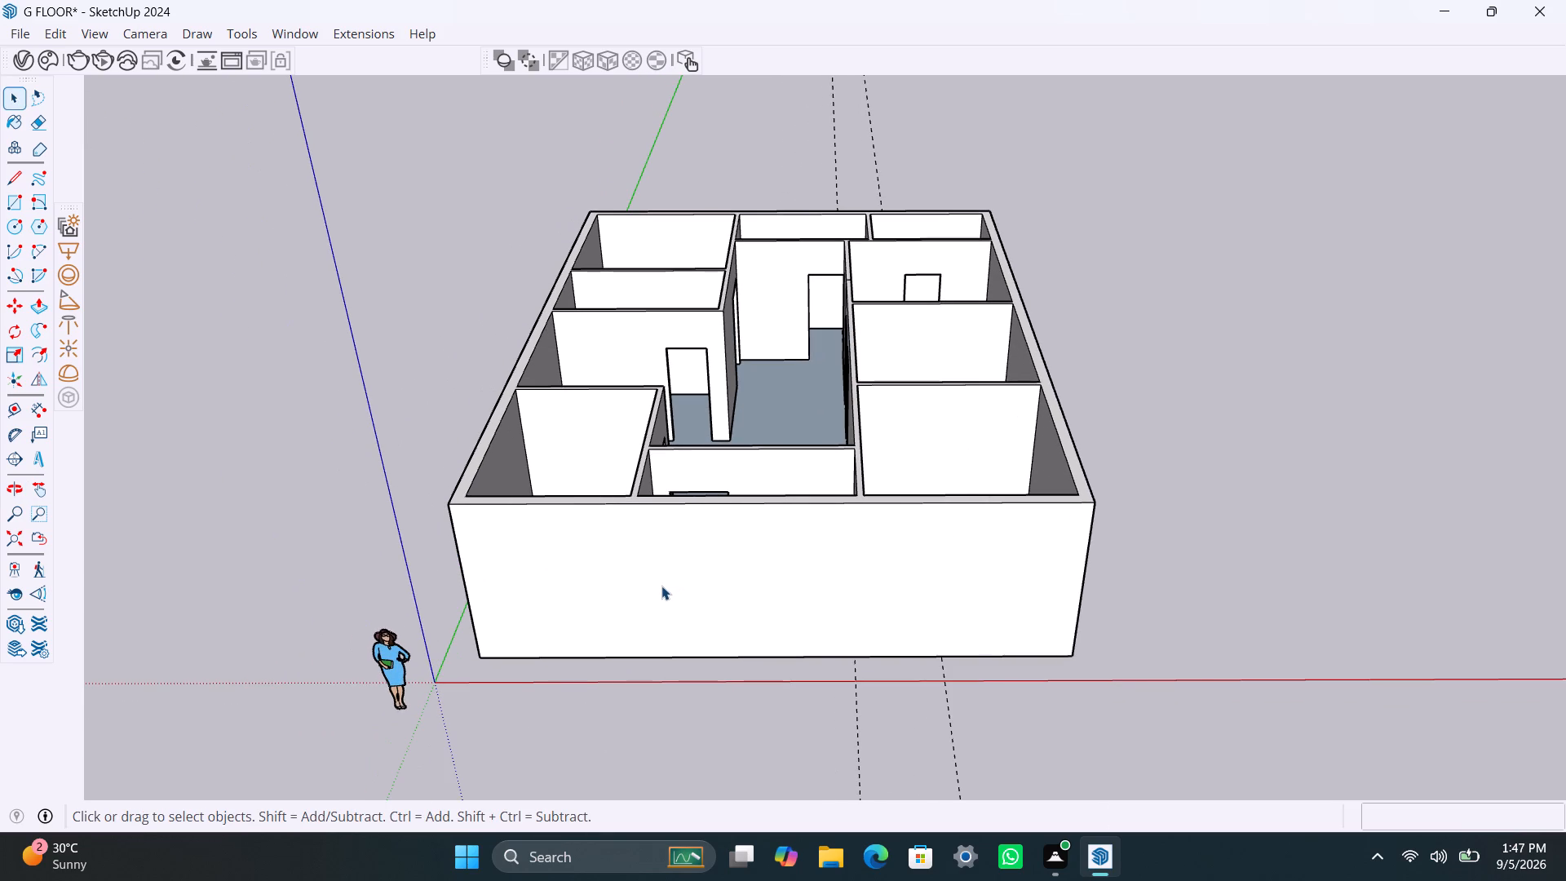
{"action": "scroll", "coordinate": [657, 587], "scroll_direction": "up", "scroll_amount": 3}
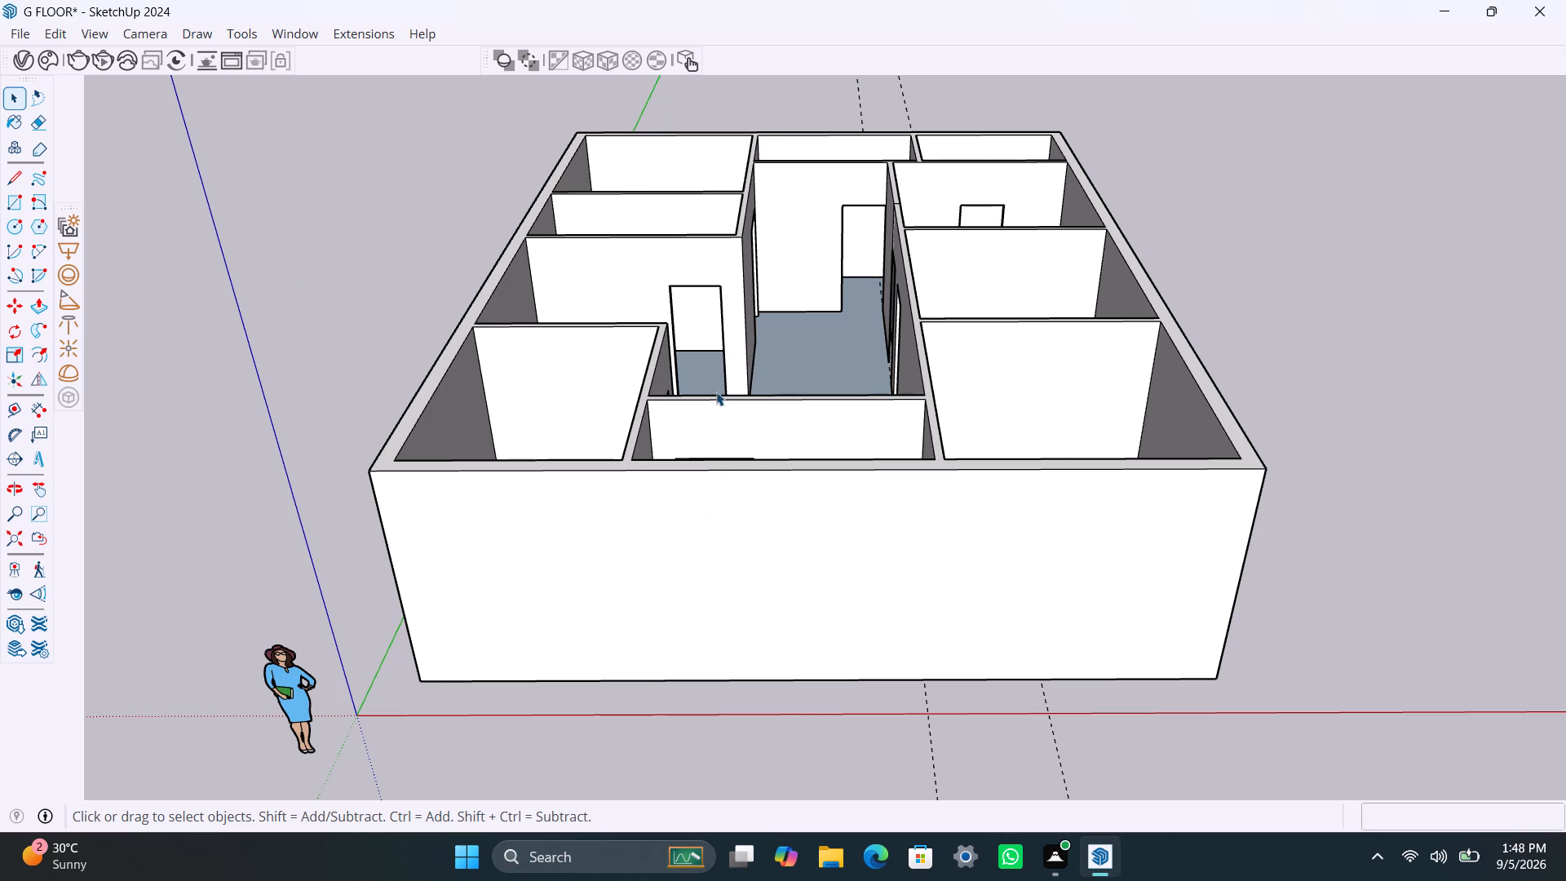
{"action": "scroll", "coordinate": [756, 471], "scroll_direction": "down", "scroll_amount": 2}
{"action": "middle_click_drag", "start_coordinate": [739, 339], "coordinate": [744, 402]}
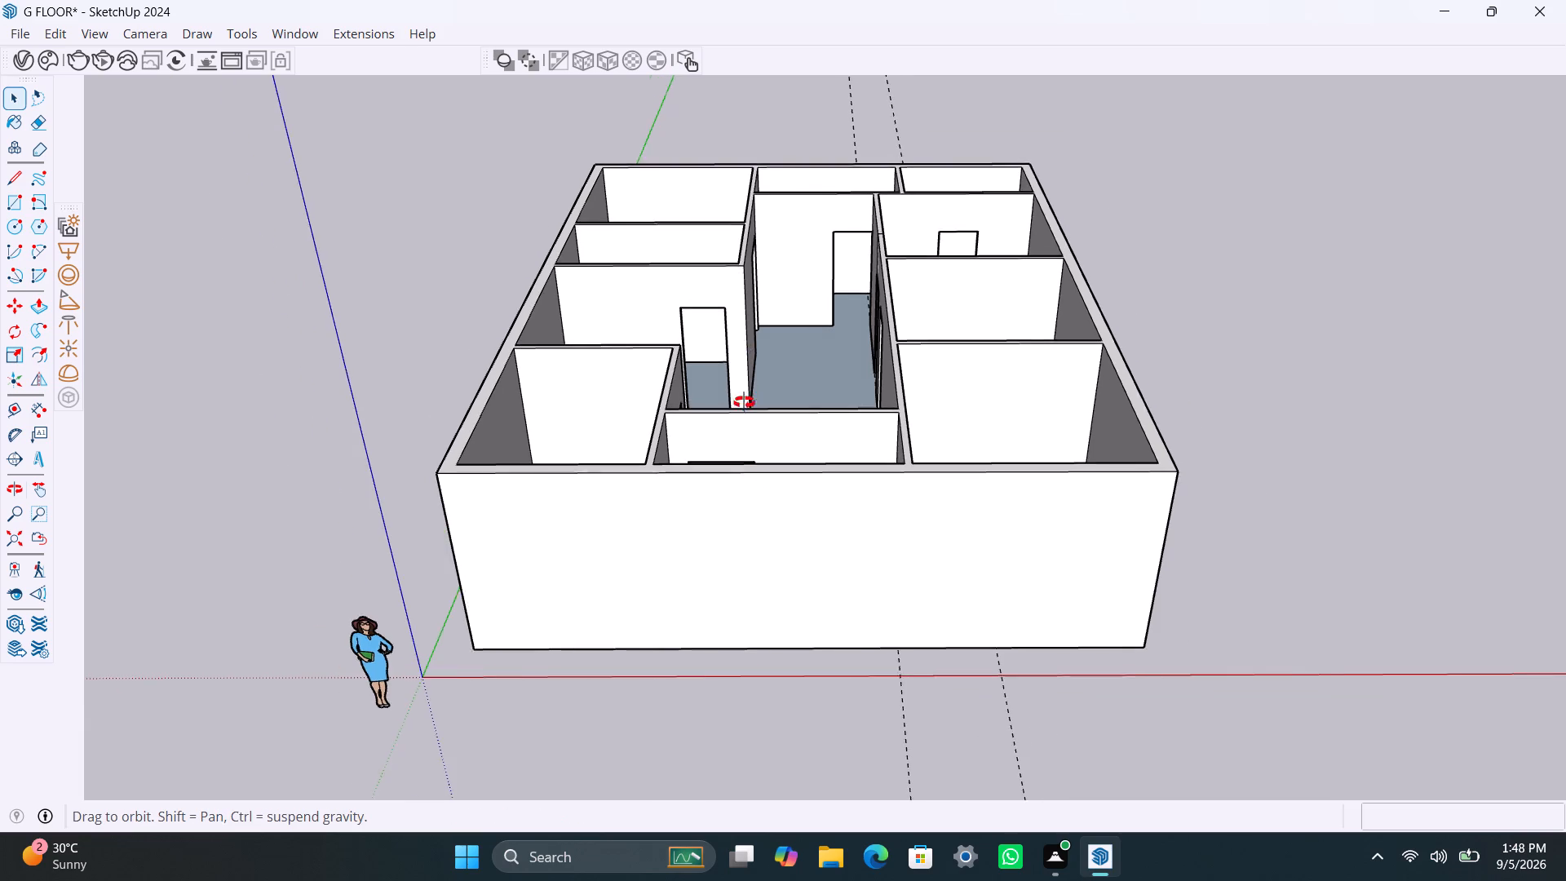
{"action": "middle_click_drag", "start_coordinate": [744, 402], "coordinate": [676, 724]}
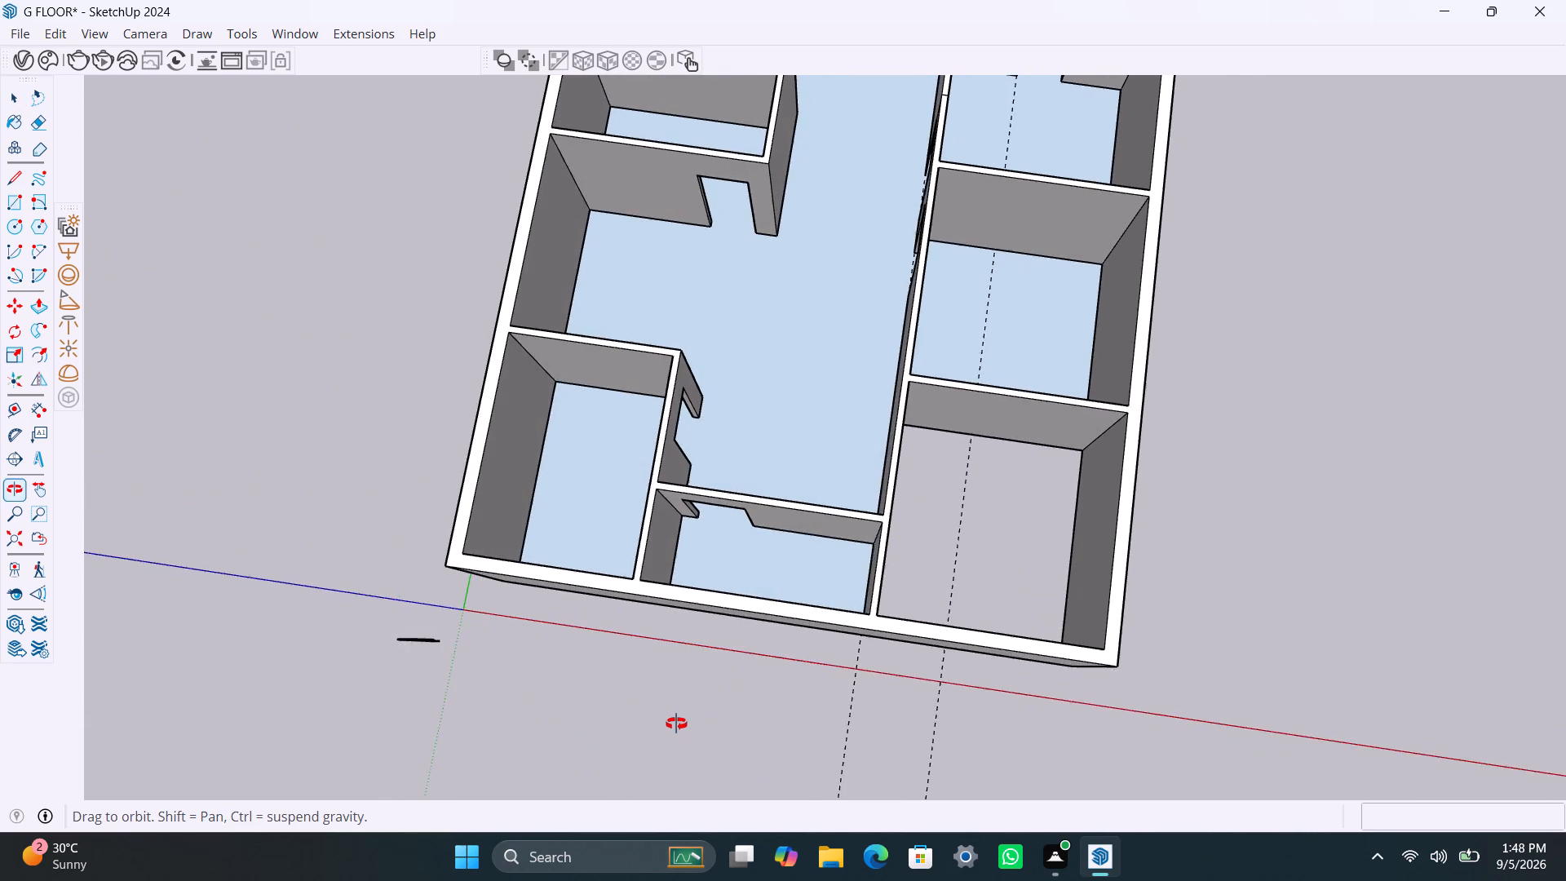
{"action": "middle_click_drag", "start_coordinate": [676, 724], "coordinate": [740, 777]}
{"action": "scroll", "coordinate": [796, 465], "scroll_direction": "down", "scroll_amount": 2}
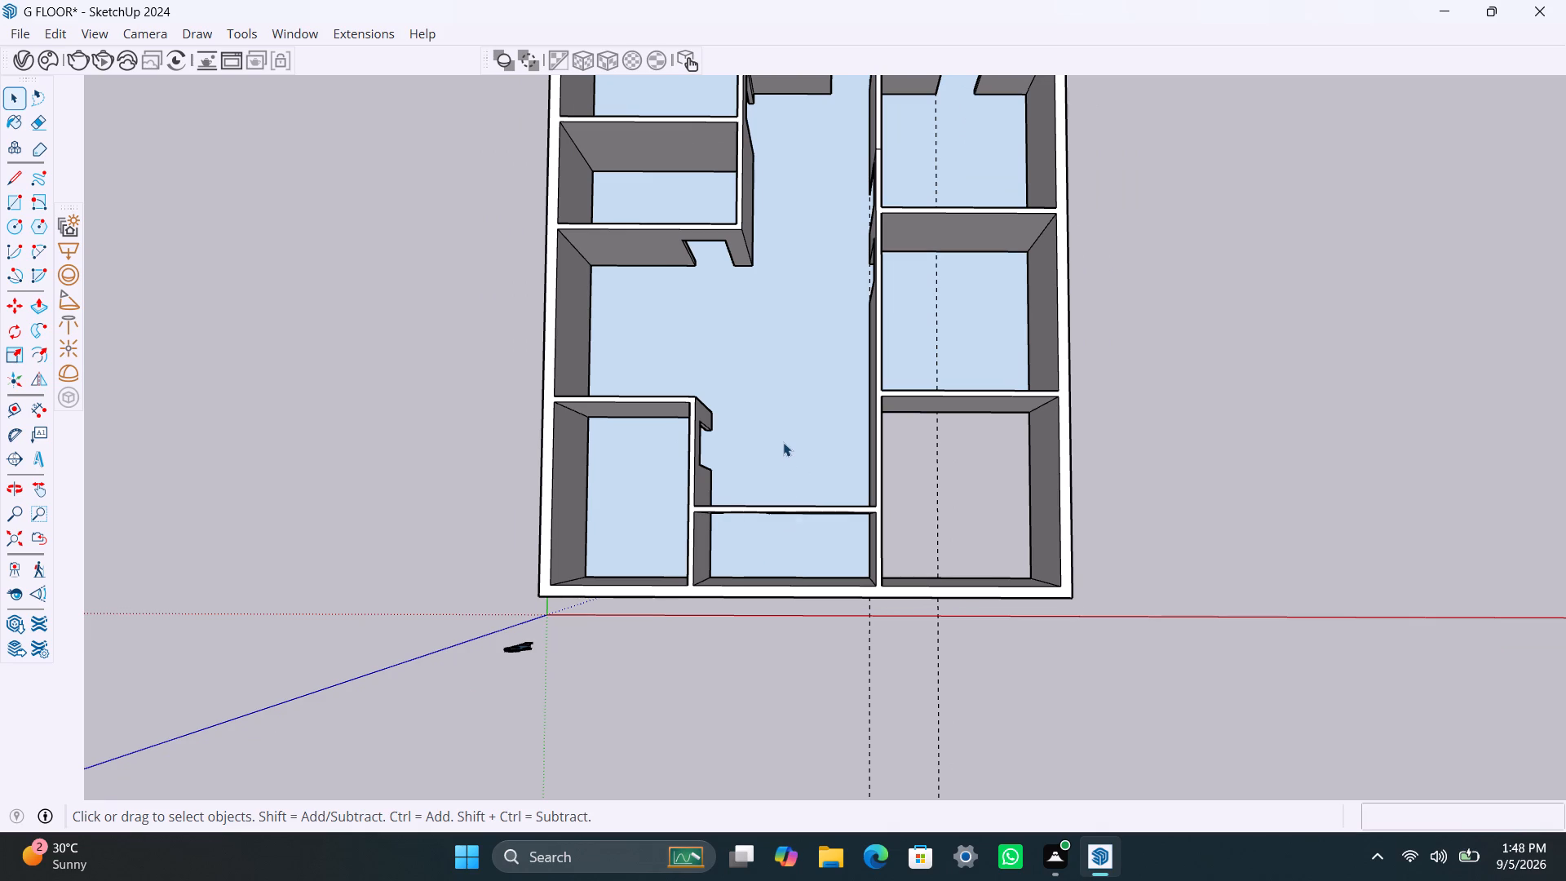
{"action": "middle_click_drag", "start_coordinate": [787, 437], "coordinate": [795, 516], "text": "shift"}
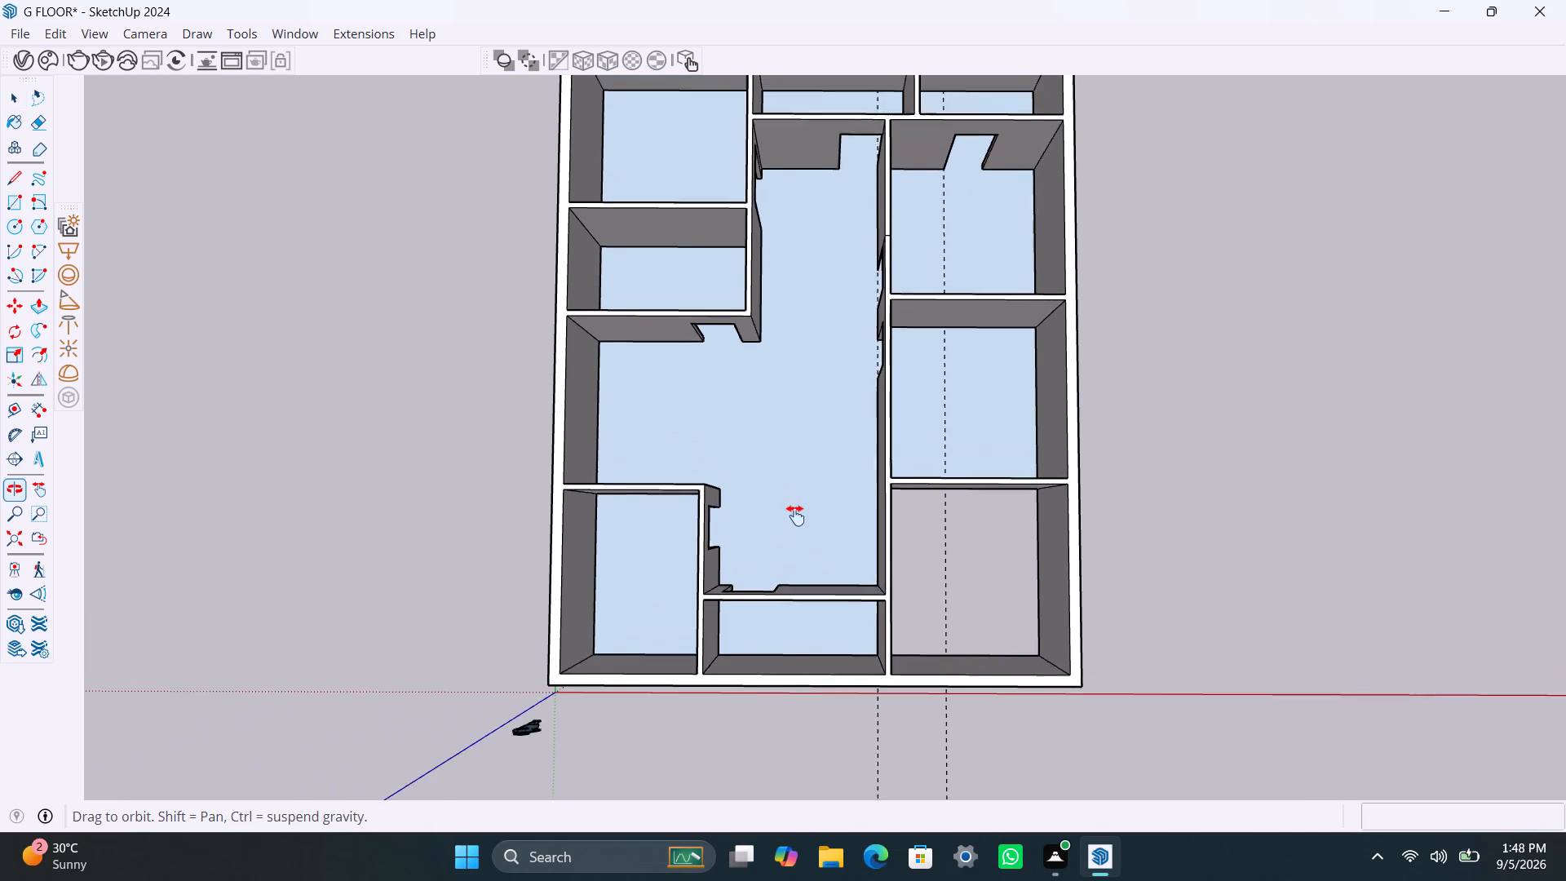
{"action": "middle_click_drag", "start_coordinate": [795, 516], "coordinate": [739, 595], "text": "shift"}
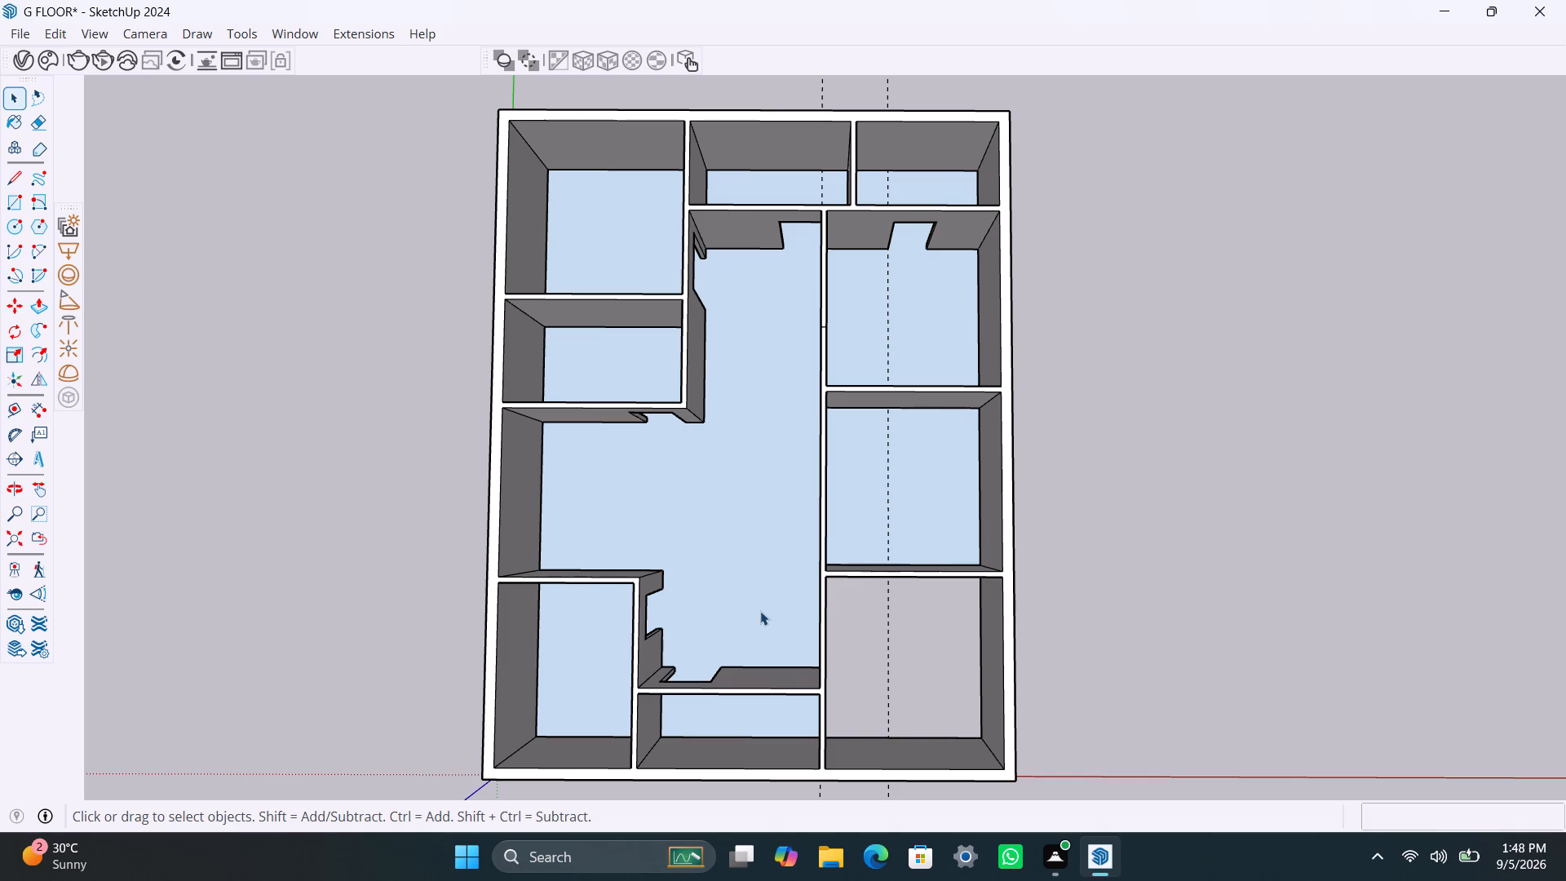
{"action": "scroll", "coordinate": [762, 611], "scroll_direction": "down", "scroll_amount": 2}
{"action": "scroll", "coordinate": [762, 611], "scroll_direction": "up", "scroll_amount": 2}
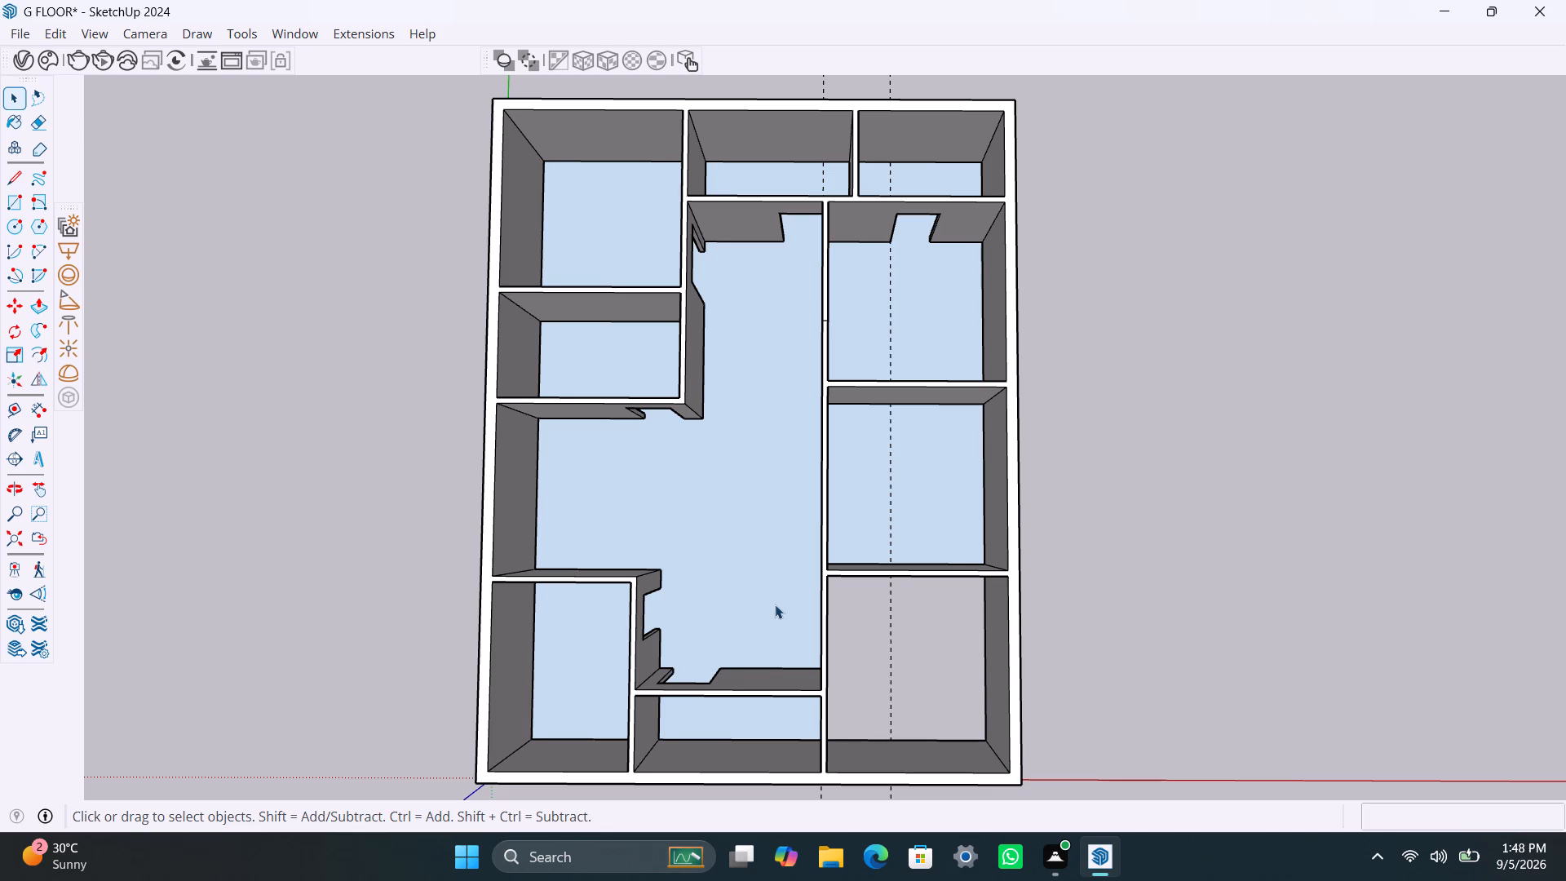
{"action": "scroll", "coordinate": [775, 604], "scroll_direction": "down", "scroll_amount": 1}
{"action": "scroll", "coordinate": [776, 608], "scroll_direction": "up", "scroll_amount": 1}
Open the house group for editing and delete the floor face that spans the hall and connected rooms.
{"action": "middle_click_drag", "start_coordinate": [774, 618], "coordinate": [801, 410]}
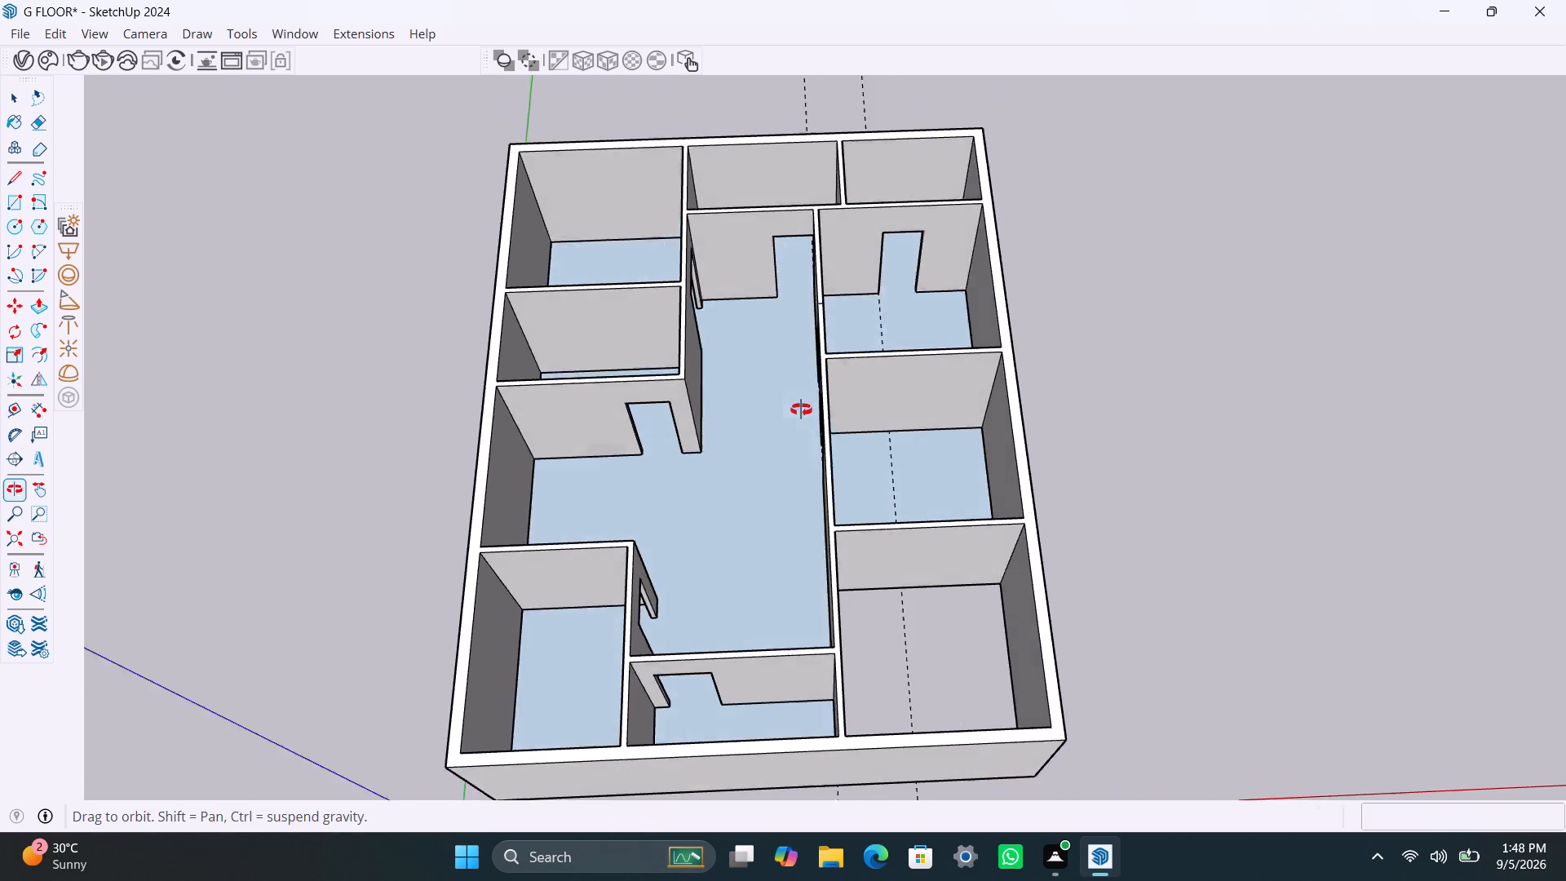
{"action": "middle_click_drag", "start_coordinate": [801, 410], "coordinate": [692, 450]}
{"action": "scroll", "coordinate": [698, 473], "scroll_direction": "up", "scroll_amount": 2}
{"action": "middle_click_drag", "start_coordinate": [714, 521], "coordinate": [759, 524]}
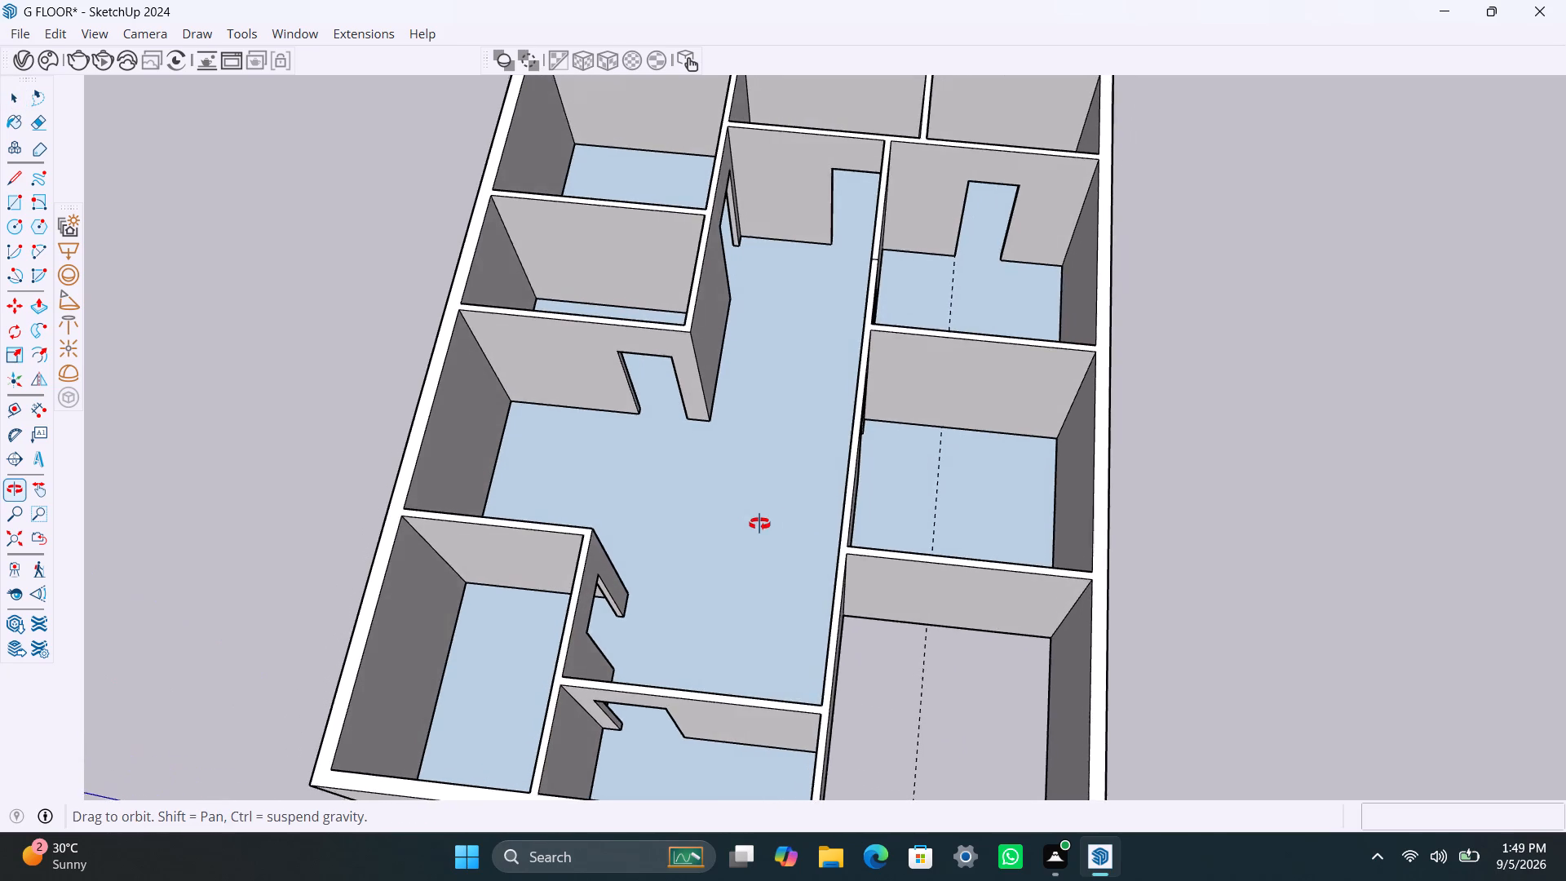
{"action": "middle_click_drag", "start_coordinate": [759, 524], "coordinate": [768, 518]}
{"action": "scroll", "coordinate": [634, 392], "scroll_direction": "up", "scroll_amount": 4}
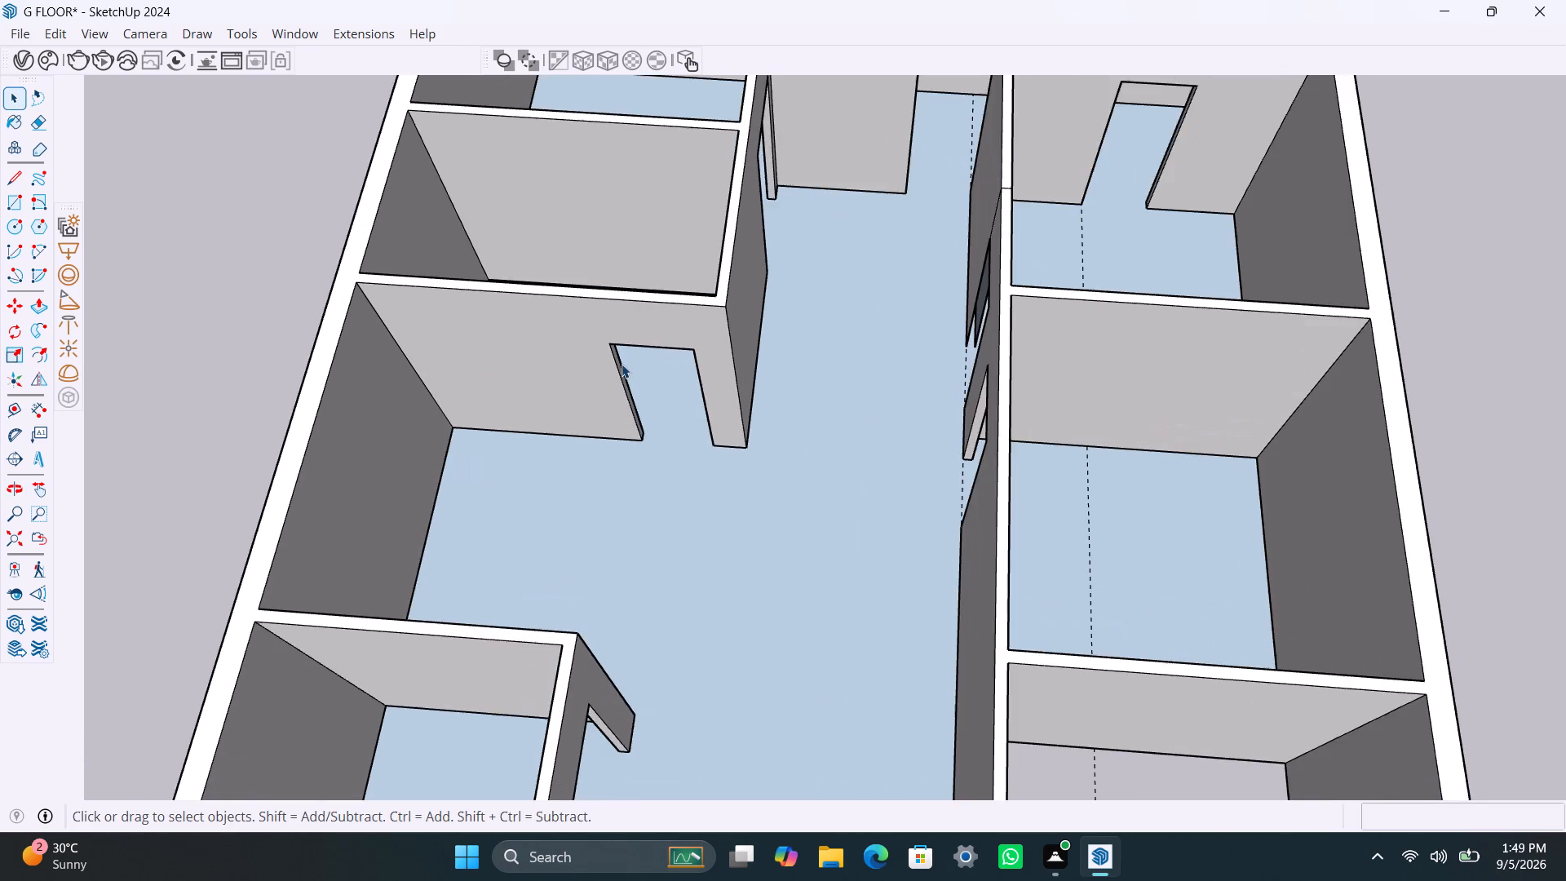
{"action": "scroll", "coordinate": [622, 363], "scroll_direction": "up", "scroll_amount": 2}
{"action": "scroll", "coordinate": [617, 410], "scroll_direction": "down", "scroll_amount": 8}
{"action": "left_click", "coordinate": [719, 493]}
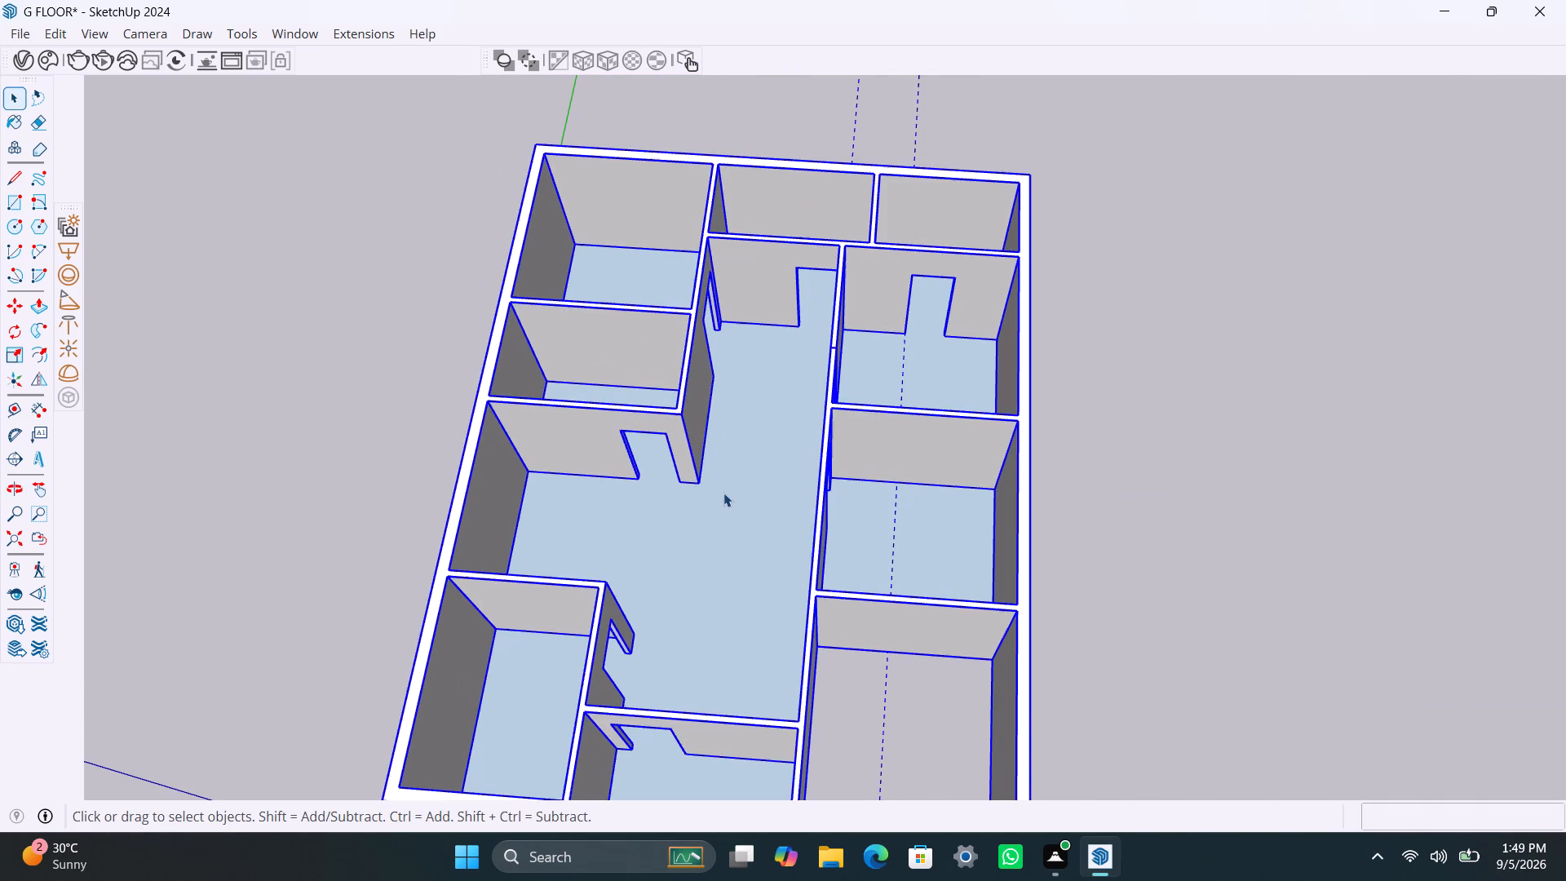
{"action": "triple_click", "coordinate": [732, 506]}
{"action": "left_click", "coordinate": [732, 504]}
{"action": "scroll", "coordinate": [729, 518], "scroll_direction": "up", "scroll_amount": 2}
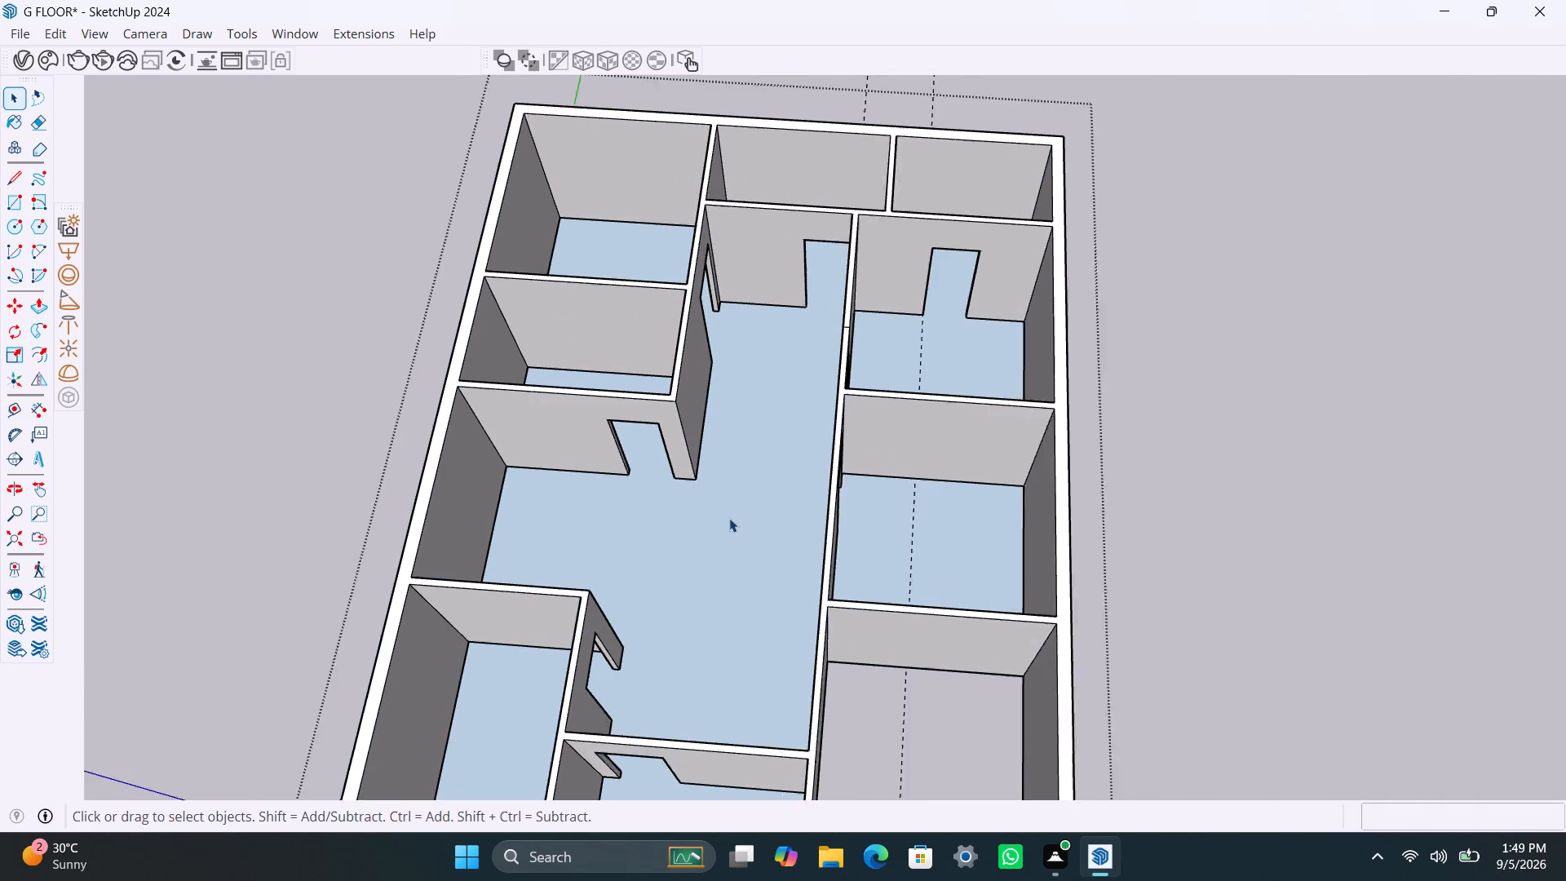
{"action": "left_click", "coordinate": [730, 520]}
{"action": "key", "text": "Delete"}
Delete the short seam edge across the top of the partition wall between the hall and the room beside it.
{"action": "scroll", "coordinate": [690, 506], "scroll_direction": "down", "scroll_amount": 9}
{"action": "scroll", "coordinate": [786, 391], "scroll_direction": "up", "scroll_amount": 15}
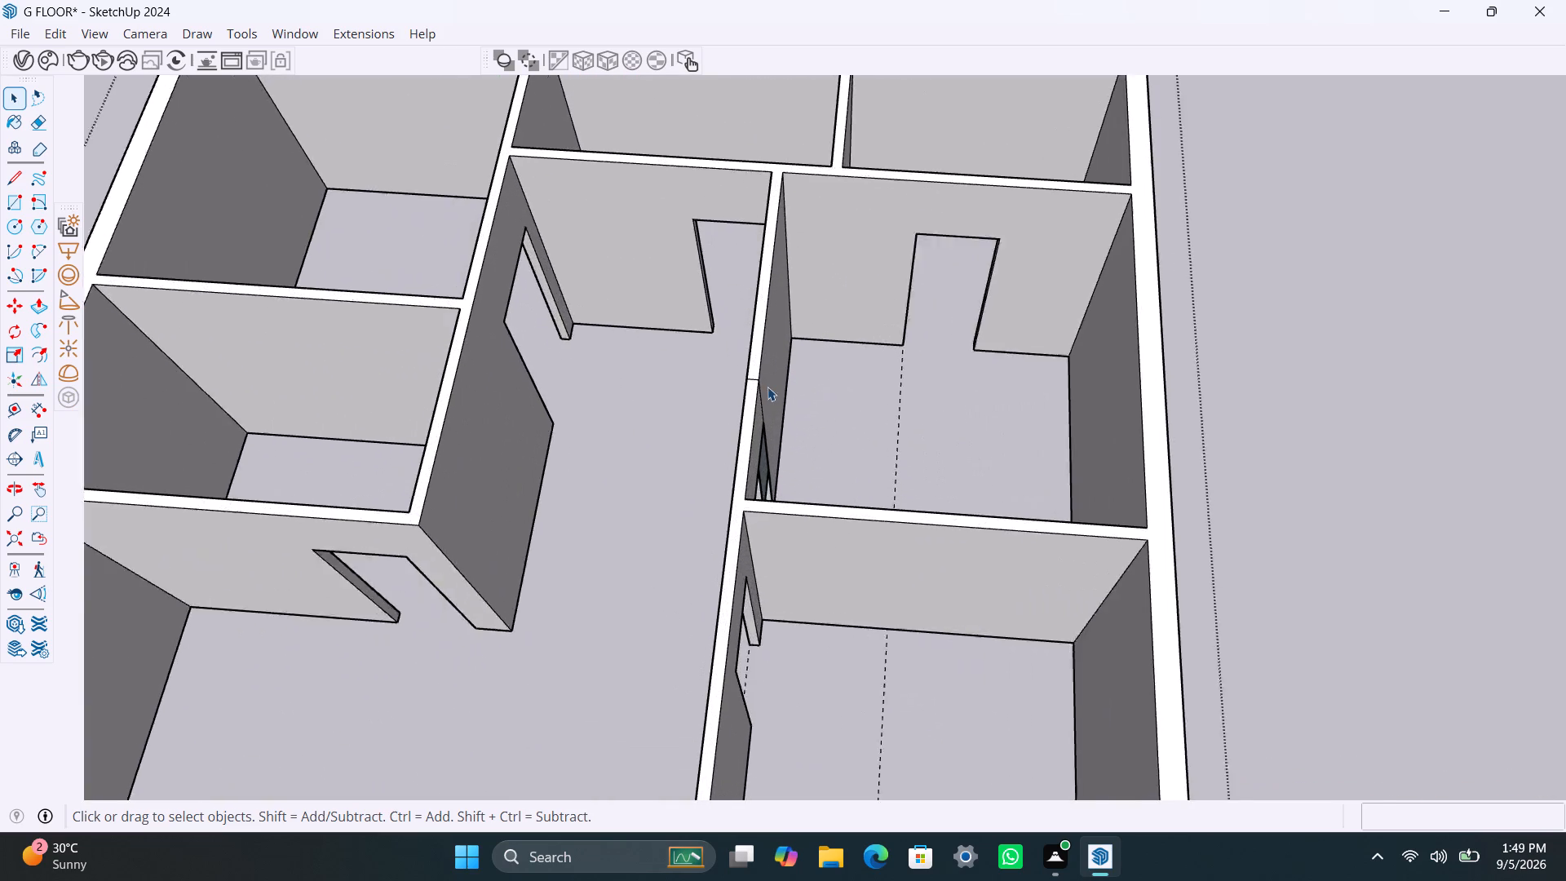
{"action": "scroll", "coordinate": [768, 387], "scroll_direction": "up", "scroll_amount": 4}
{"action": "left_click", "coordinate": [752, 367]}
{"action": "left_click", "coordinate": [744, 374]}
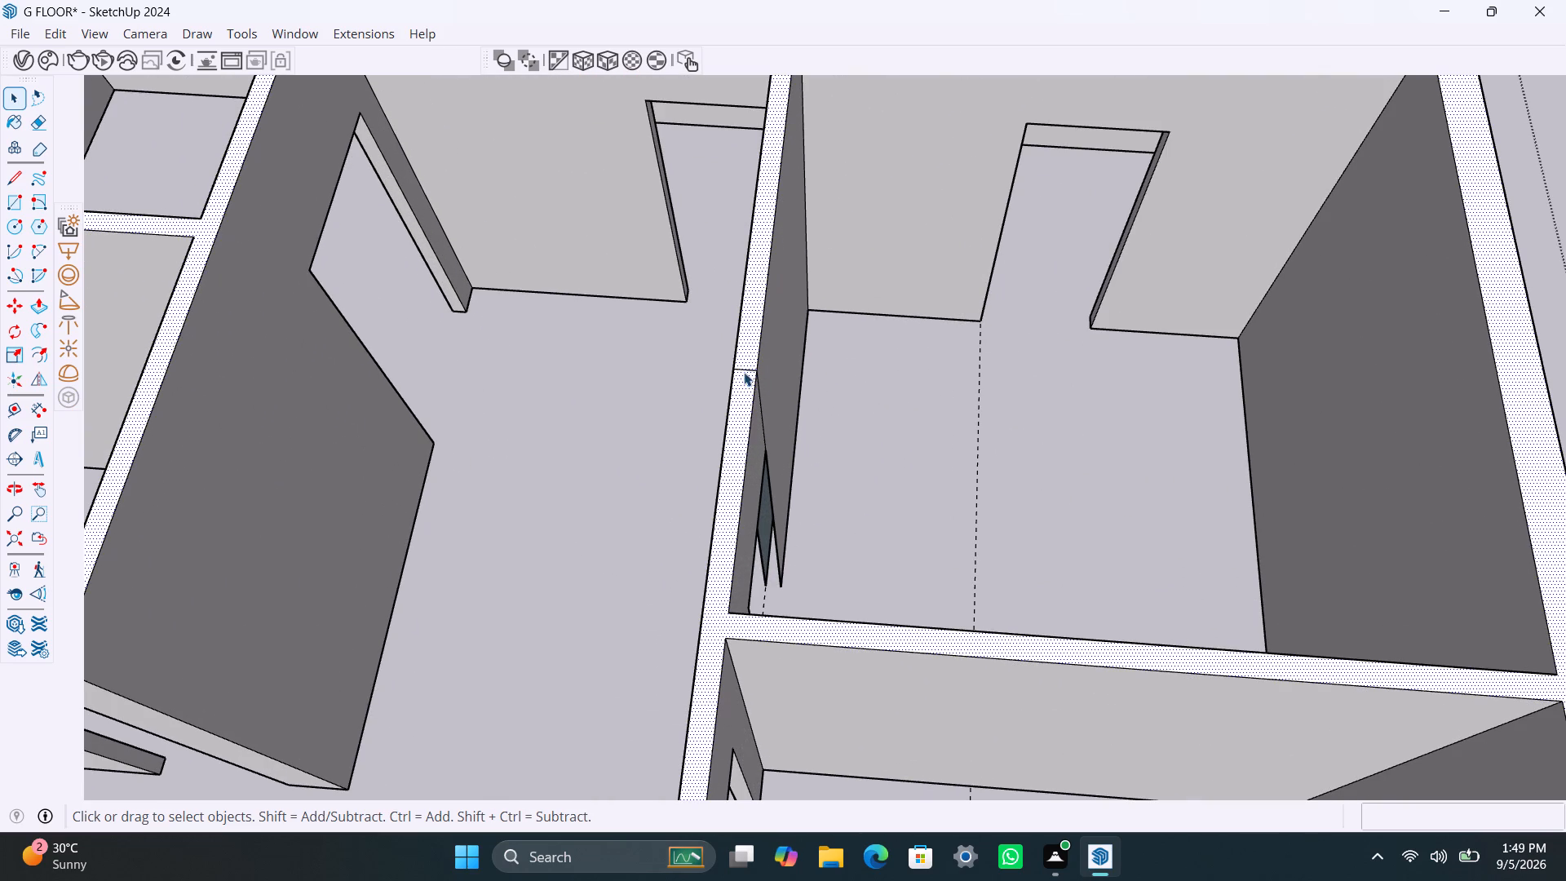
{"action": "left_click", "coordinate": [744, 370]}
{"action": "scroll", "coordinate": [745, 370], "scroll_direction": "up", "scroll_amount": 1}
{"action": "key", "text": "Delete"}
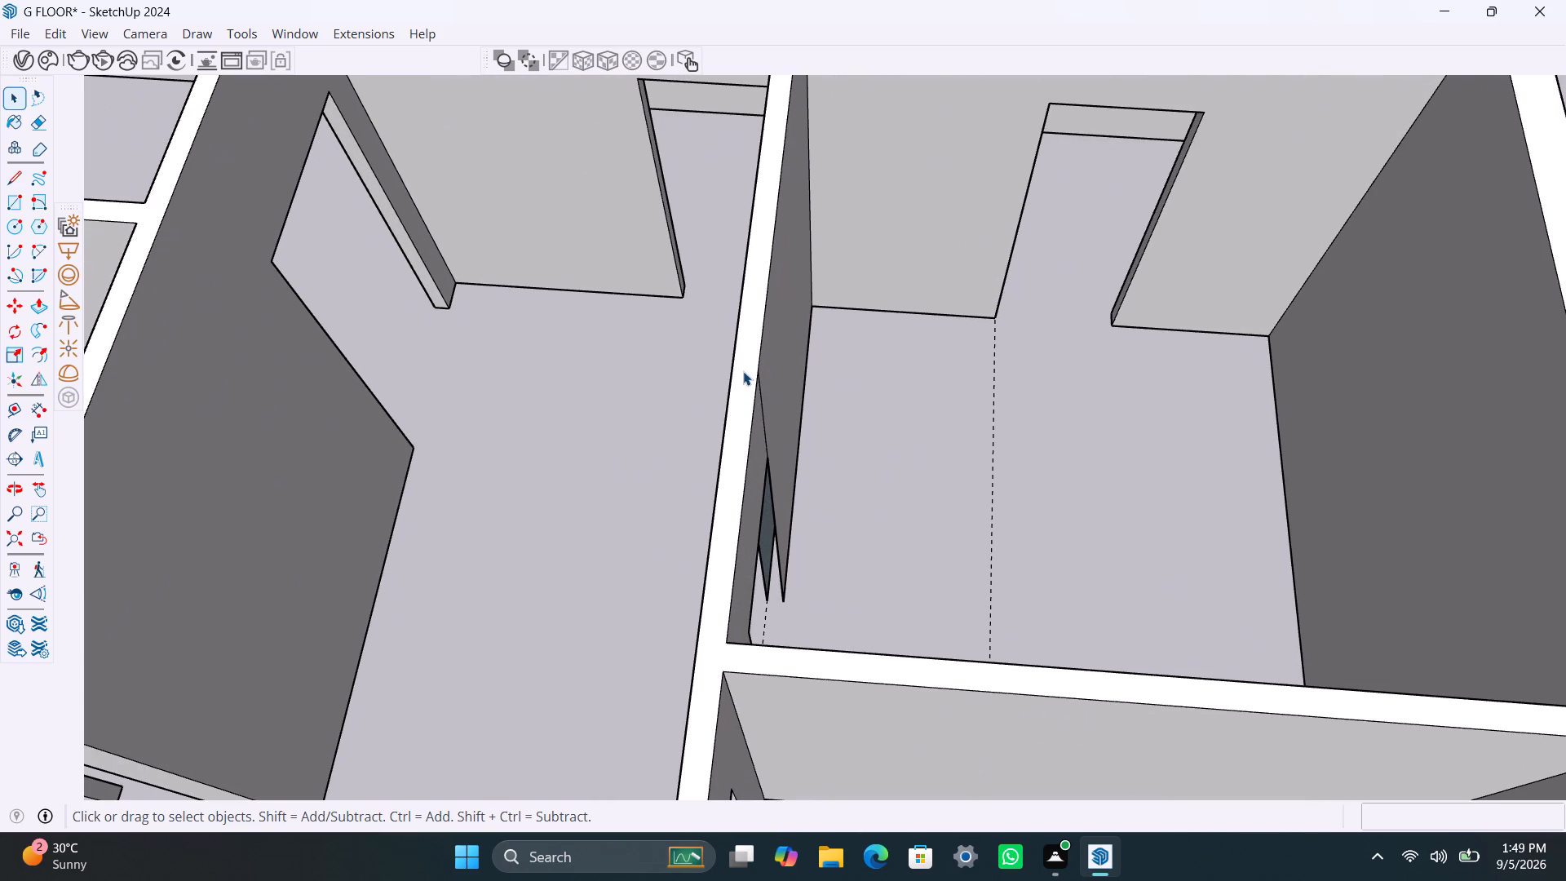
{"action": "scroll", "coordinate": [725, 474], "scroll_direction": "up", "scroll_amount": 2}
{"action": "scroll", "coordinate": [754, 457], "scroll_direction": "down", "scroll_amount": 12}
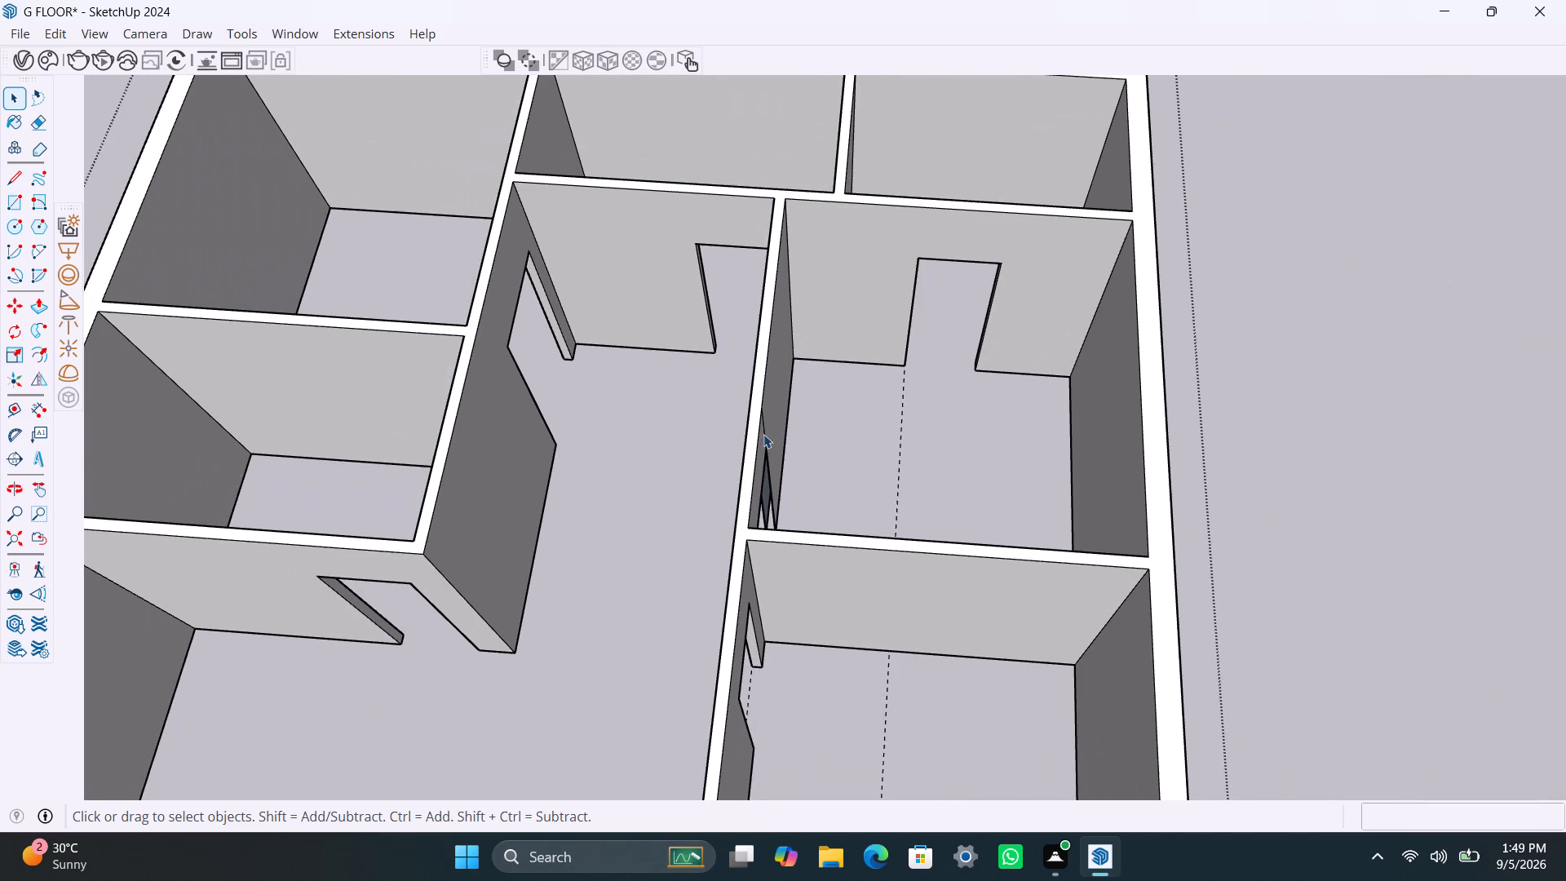
Undo the last seam edge deletion and the earlier deletion of the hall floor face.
{"action": "key", "text": "ctrl+z"}
{"action": "key", "text": "ctrl+z"}
Draw a 4 1/2" line across the base of the door jamb in the hall's long partition wall.
{"action": "scroll", "coordinate": [727, 485], "scroll_direction": "down", "scroll_amount": 3}
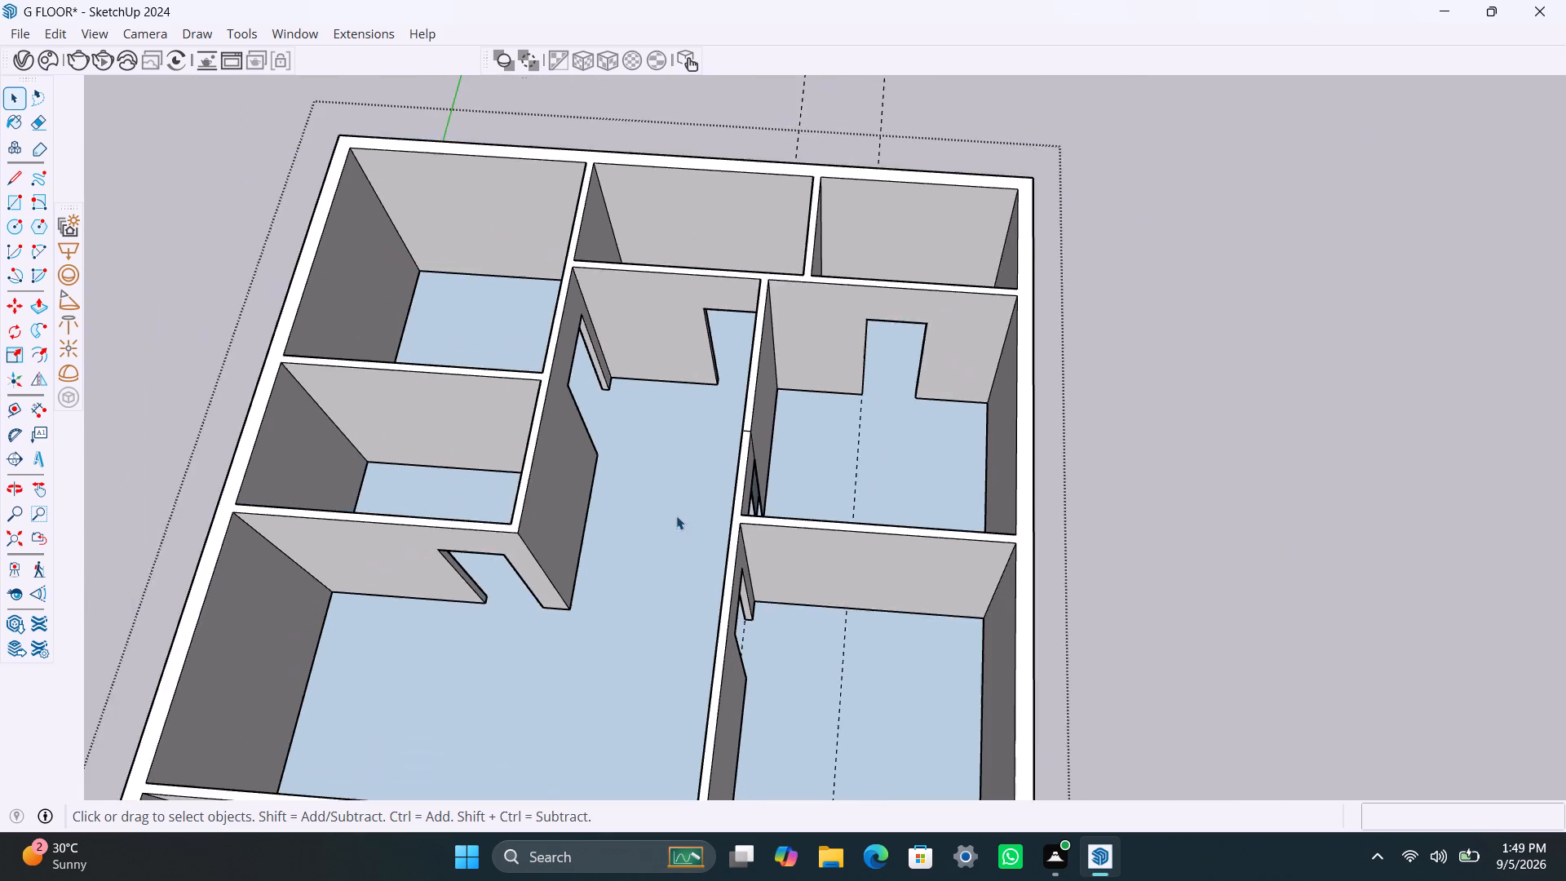
{"action": "middle_click_drag", "start_coordinate": [664, 522], "coordinate": [1100, 356]}
{"action": "scroll", "coordinate": [856, 537], "scroll_direction": "up", "scroll_amount": 3}
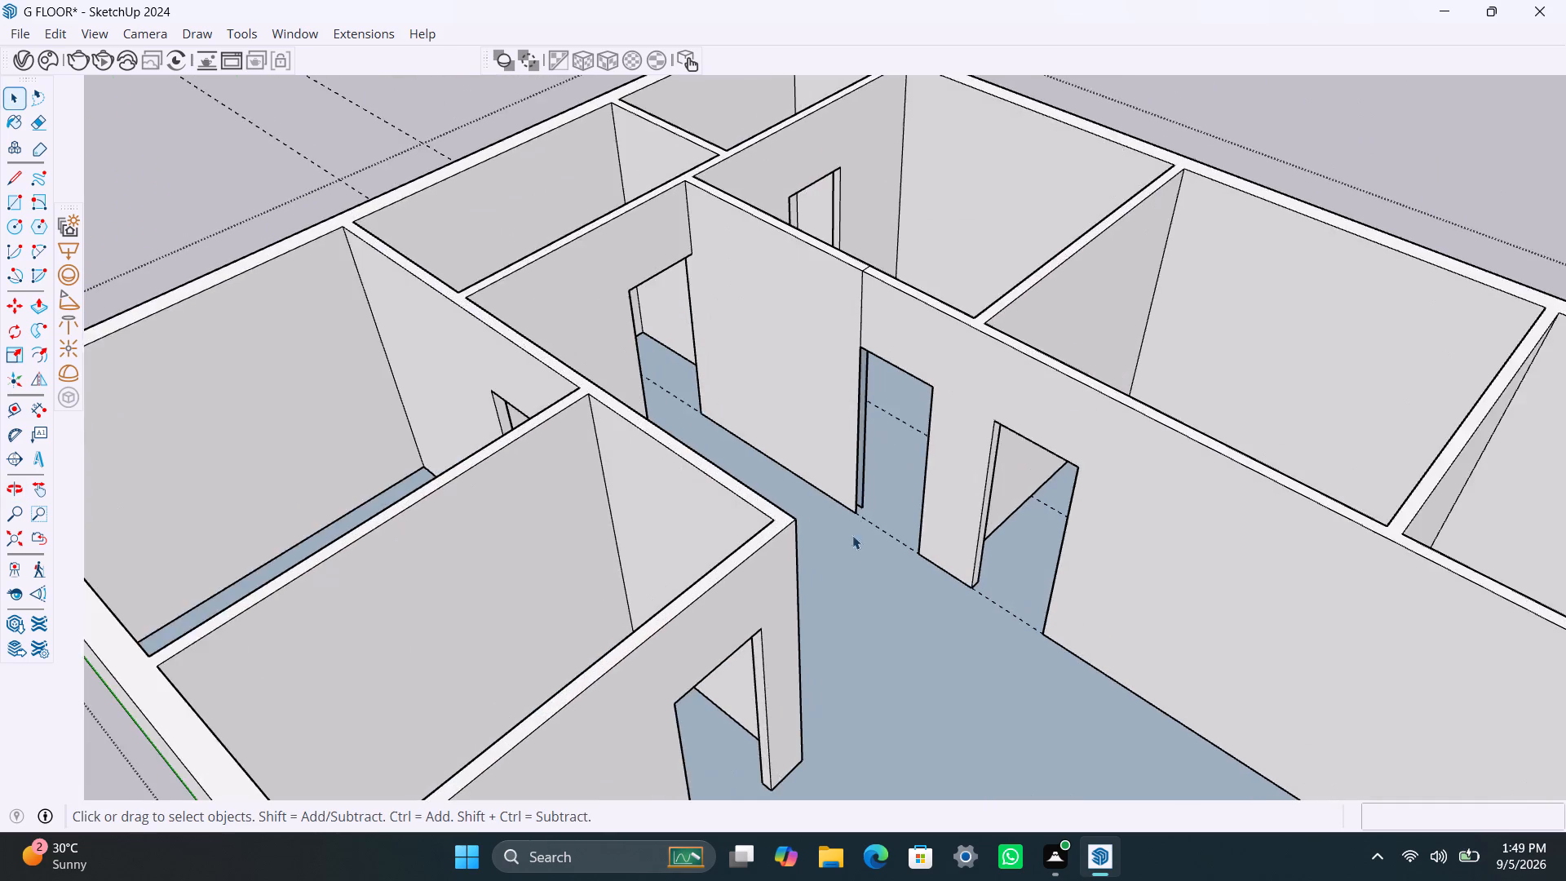
{"action": "scroll", "coordinate": [852, 535], "scroll_direction": "up", "scroll_amount": 4}
{"action": "middle_click_drag", "start_coordinate": [862, 506], "coordinate": [700, 553]}
{"action": "middle_click_drag", "start_coordinate": [663, 593], "coordinate": [418, 652]}
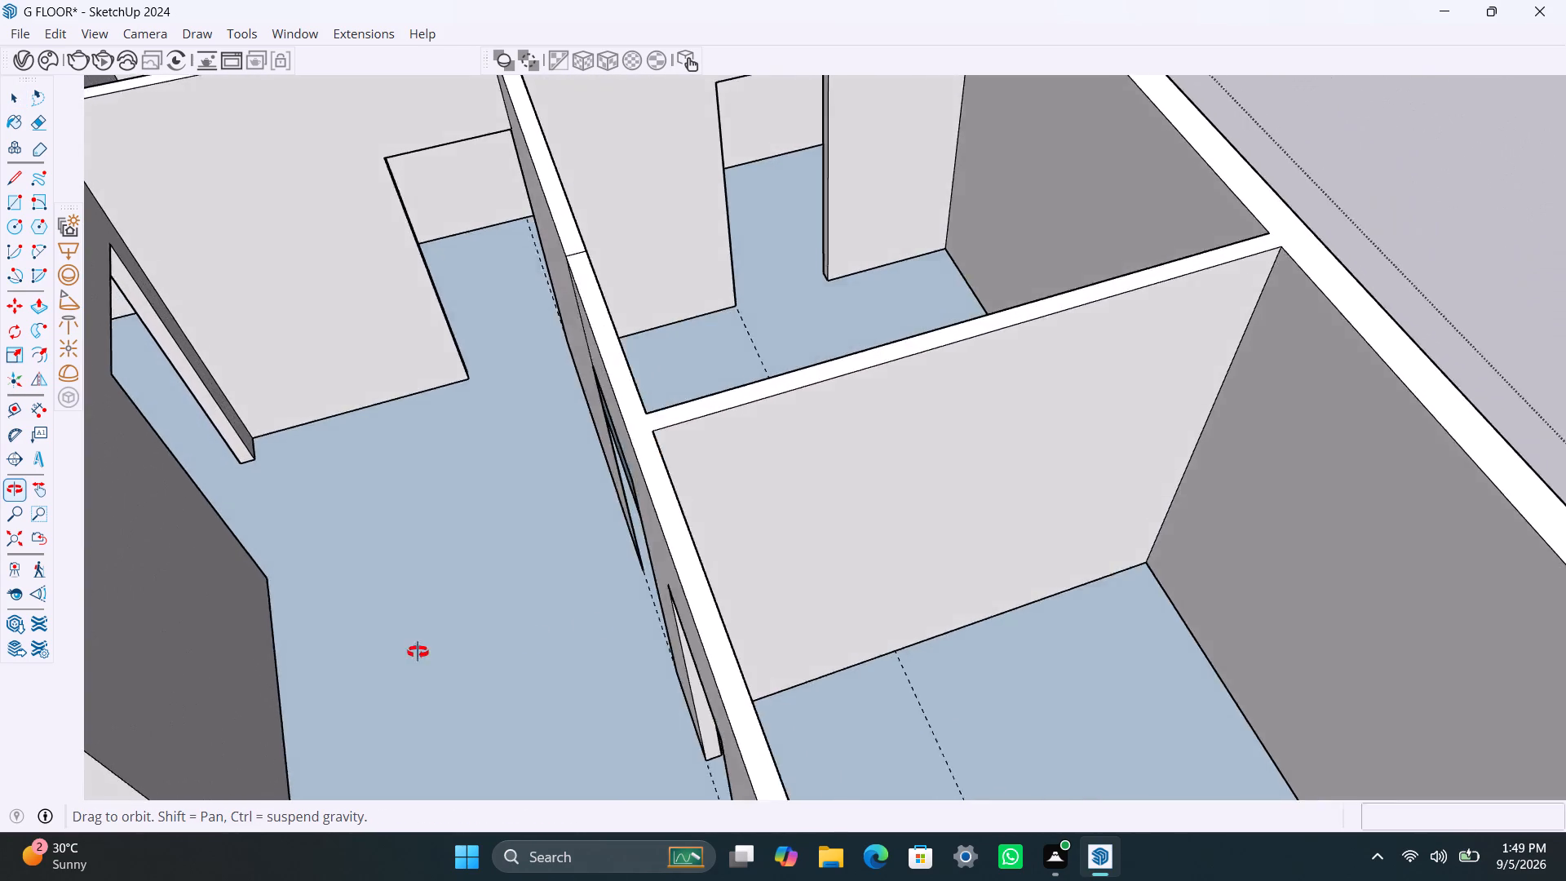
{"action": "middle_click_drag", "start_coordinate": [418, 652], "coordinate": [122, 671]}
{"action": "middle_click_drag", "start_coordinate": [119, 673], "coordinate": [914, 510]}
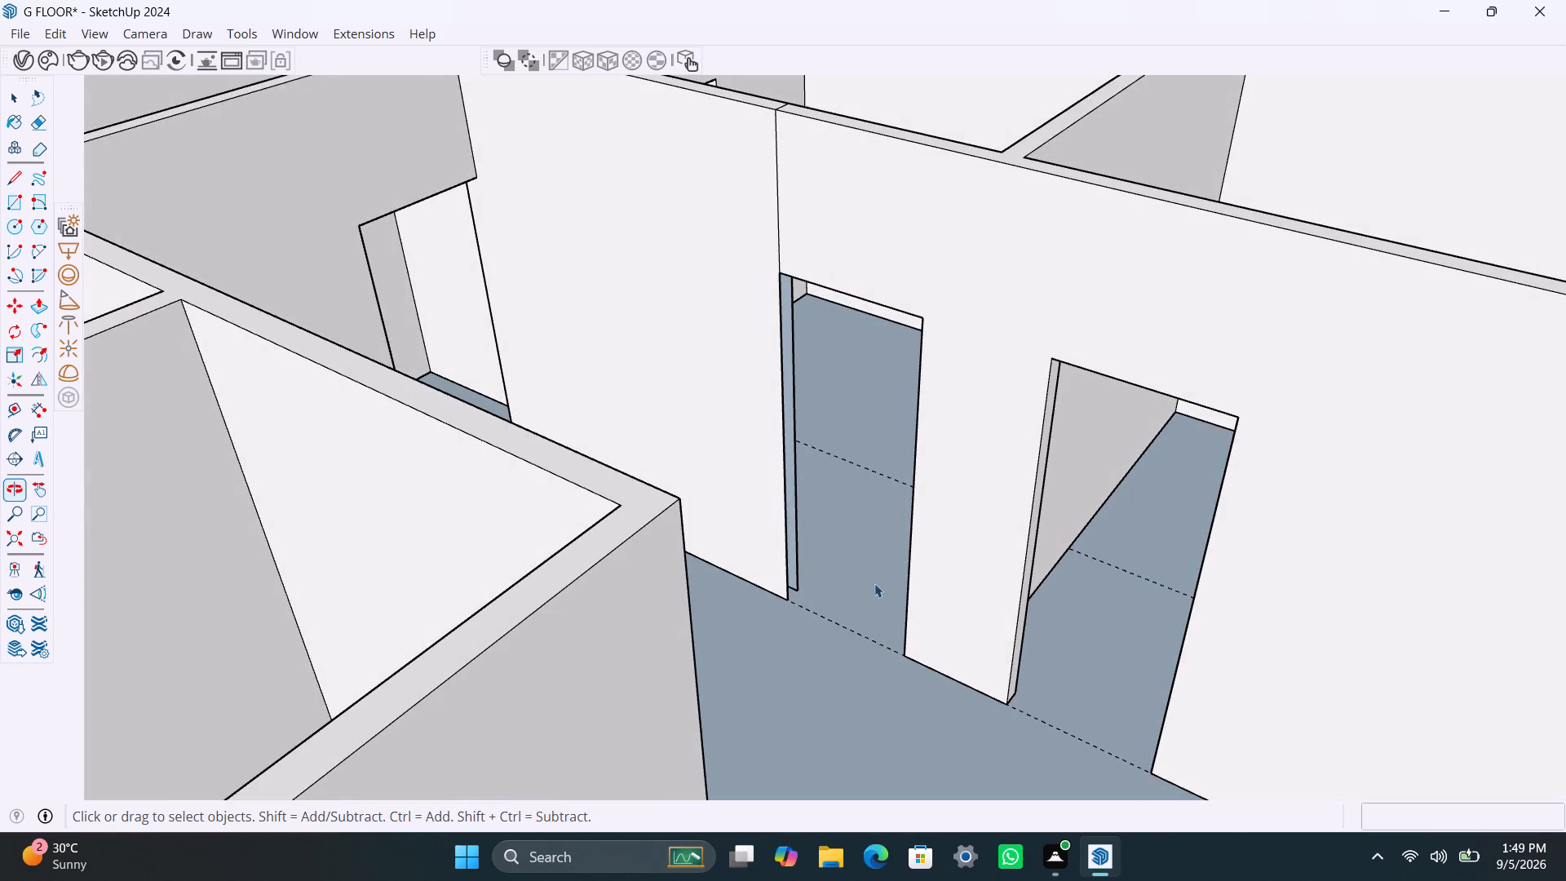
{"action": "scroll", "coordinate": [810, 635], "scroll_direction": "up", "scroll_amount": 3}
{"action": "key", "text": "l"}
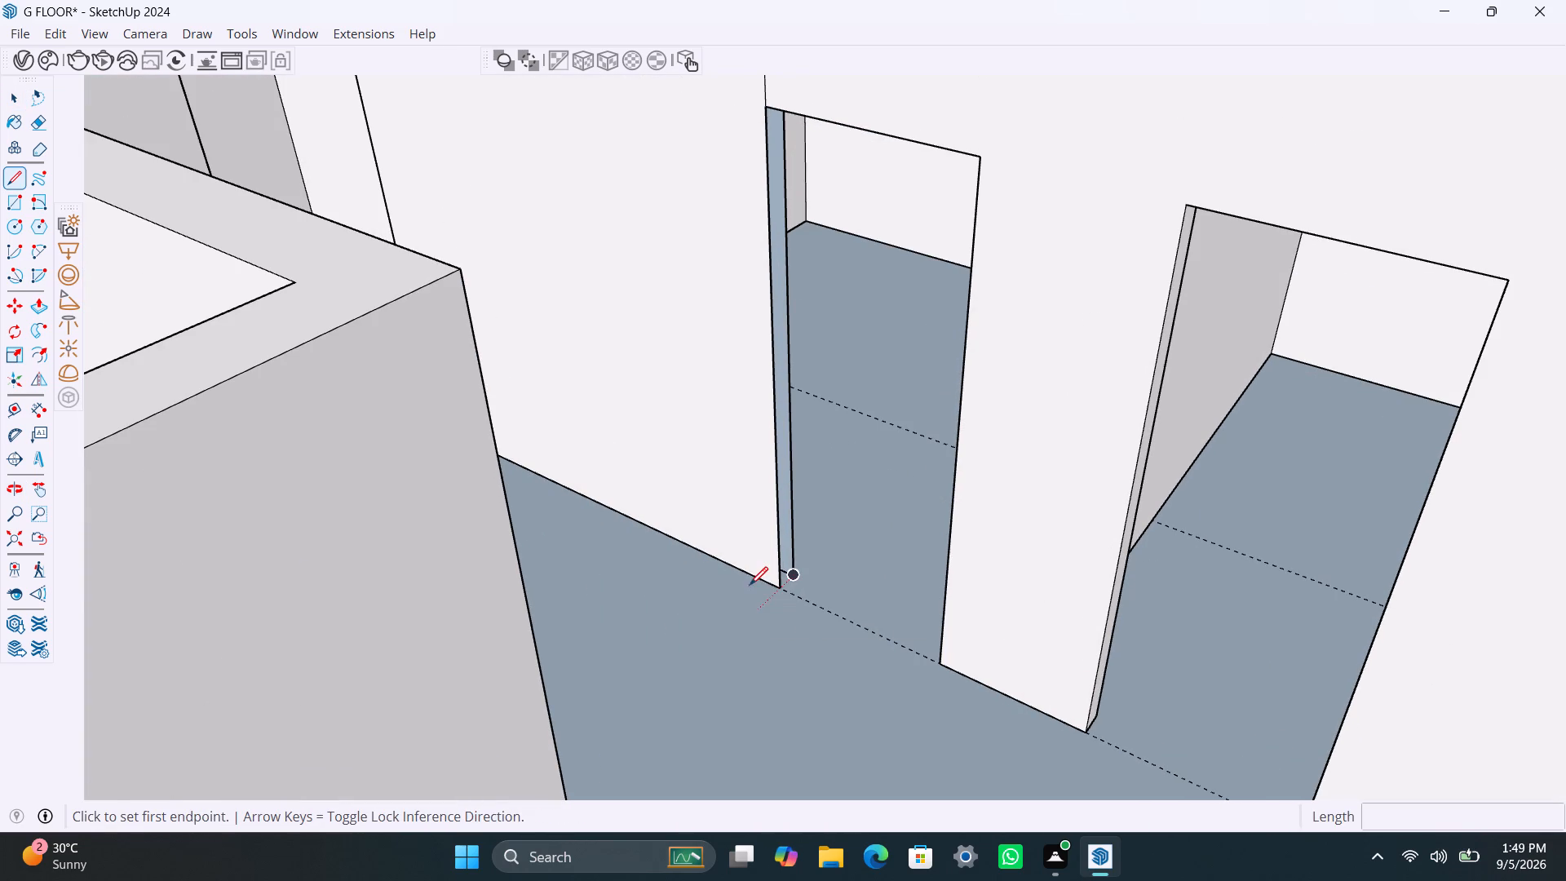
{"action": "left_click", "coordinate": [780, 591]}
{"action": "left_click", "coordinate": [798, 575]}
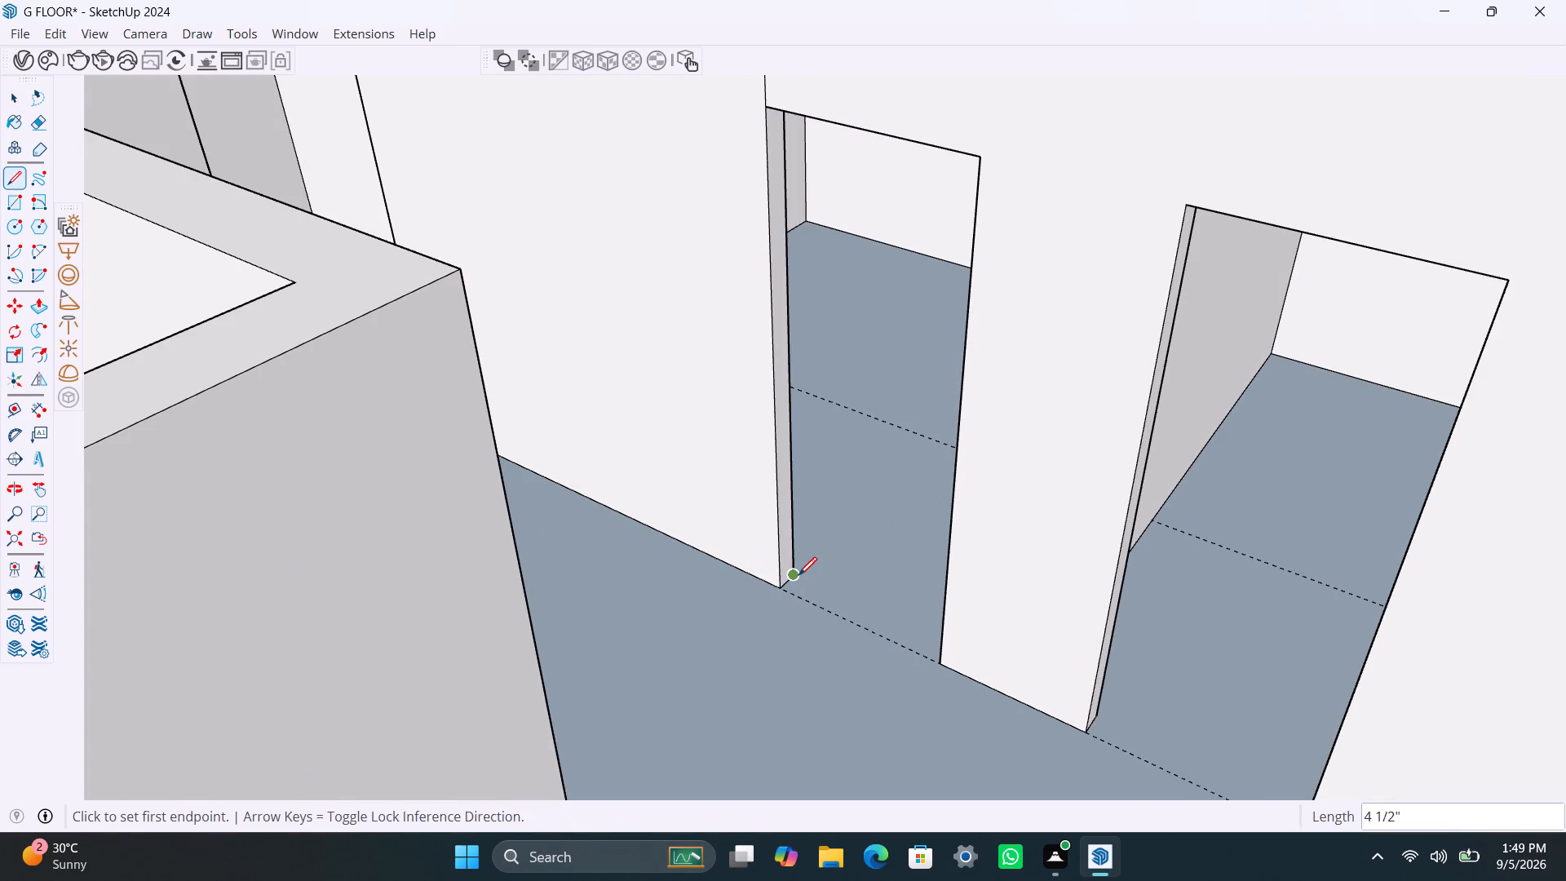
{"action": "key", "text": "space"}
Delete the vertical seam edge above that door opening on the hall side of the partition wall.
{"action": "scroll", "coordinate": [763, 98], "scroll_direction": "up", "scroll_amount": 3}
{"action": "left_click", "coordinate": [763, 97]}
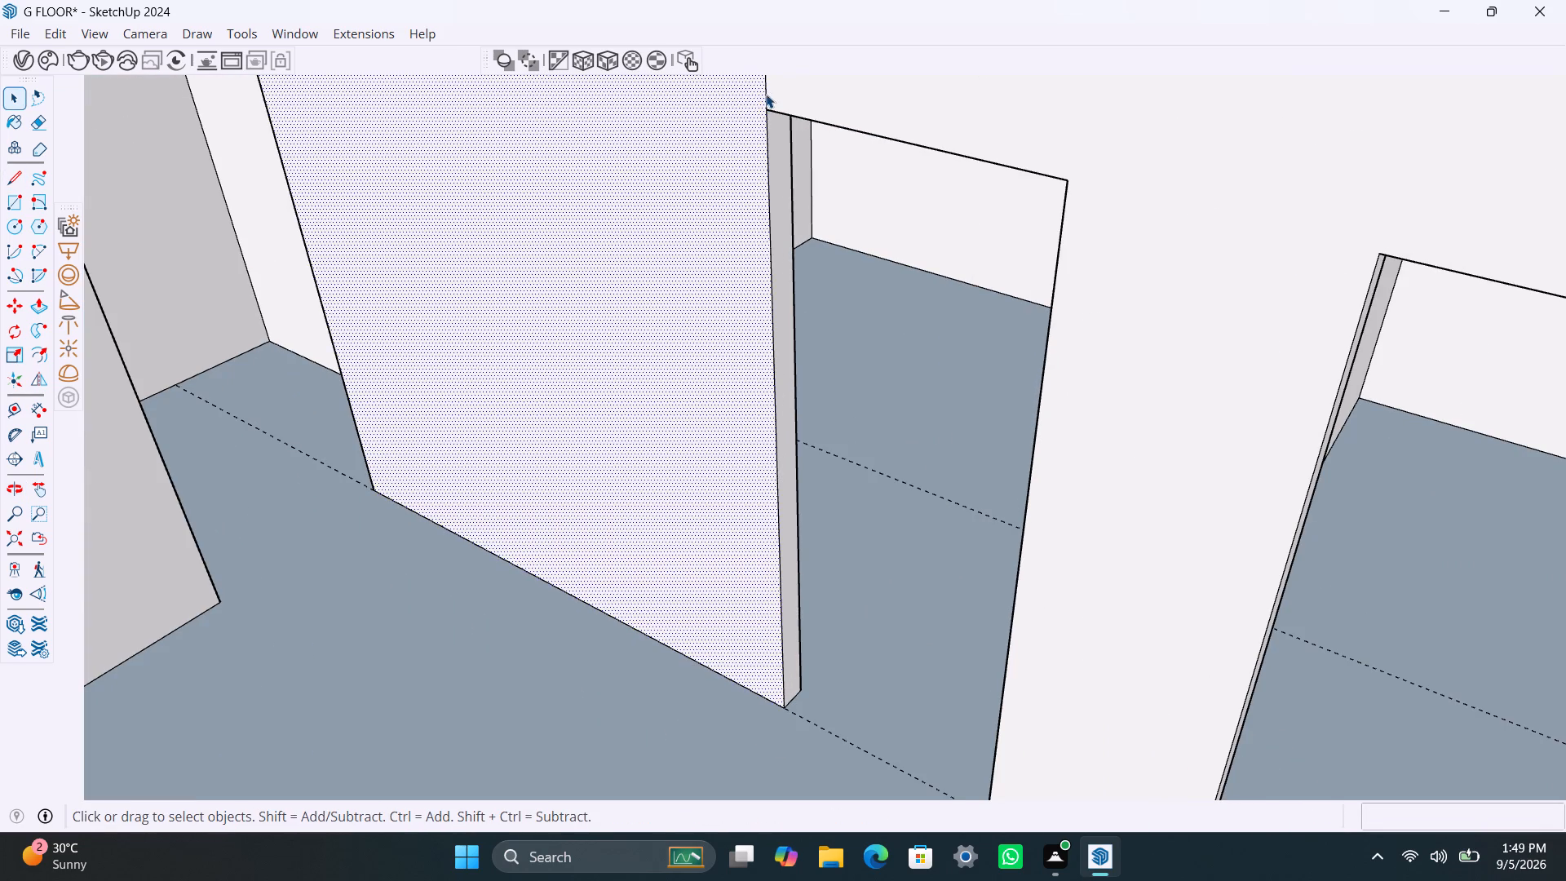
{"action": "left_click", "coordinate": [766, 95]}
{"action": "key", "text": "Delete"}
Delete the short seam edge across the top of the same partition wall above the door opening.
{"action": "scroll", "coordinate": [707, 269], "scroll_direction": "down", "scroll_amount": 11}
{"action": "scroll", "coordinate": [876, 153], "scroll_direction": "down", "scroll_amount": 5}
{"action": "scroll", "coordinate": [777, 125], "scroll_direction": "up", "scroll_amount": 3}
{"action": "middle_click_drag", "start_coordinate": [798, 186], "coordinate": [674, 516]}
{"action": "scroll", "coordinate": [656, 690], "scroll_direction": "up", "scroll_amount": 2}
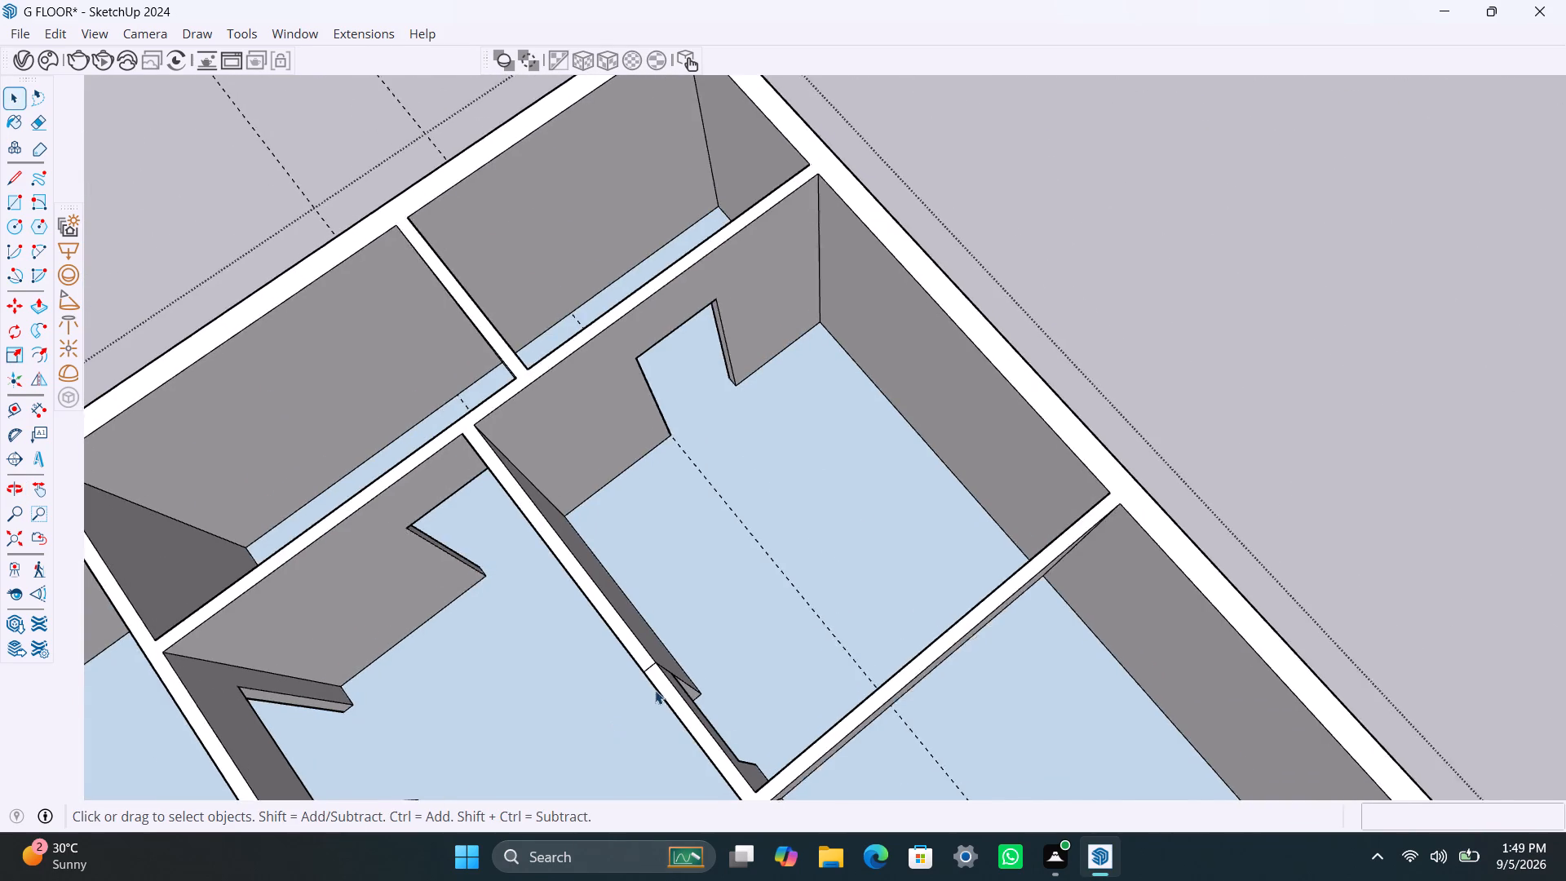
{"action": "scroll", "coordinate": [655, 690], "scroll_direction": "up", "scroll_amount": 6}
{"action": "left_click", "coordinate": [645, 649]}
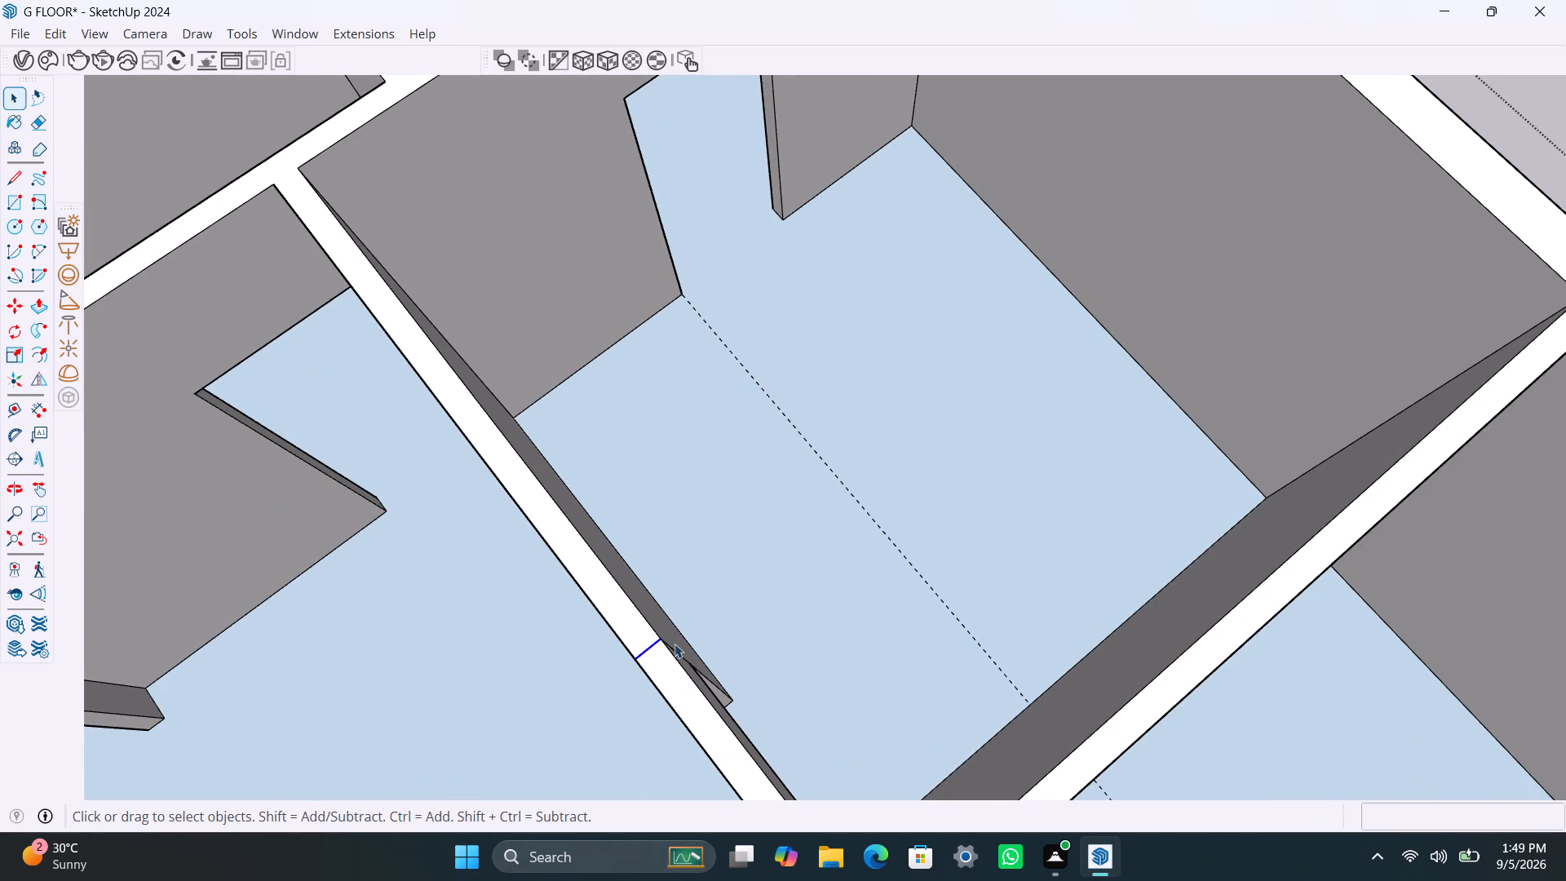
{"action": "key", "text": "Delete"}
Delete the vertical seam edge above the same door opening on the room side of the partition wall.
{"action": "scroll", "coordinate": [715, 656], "scroll_direction": "down", "scroll_amount": 2}
{"action": "middle_click_drag", "start_coordinate": [699, 668], "coordinate": [160, 605]}
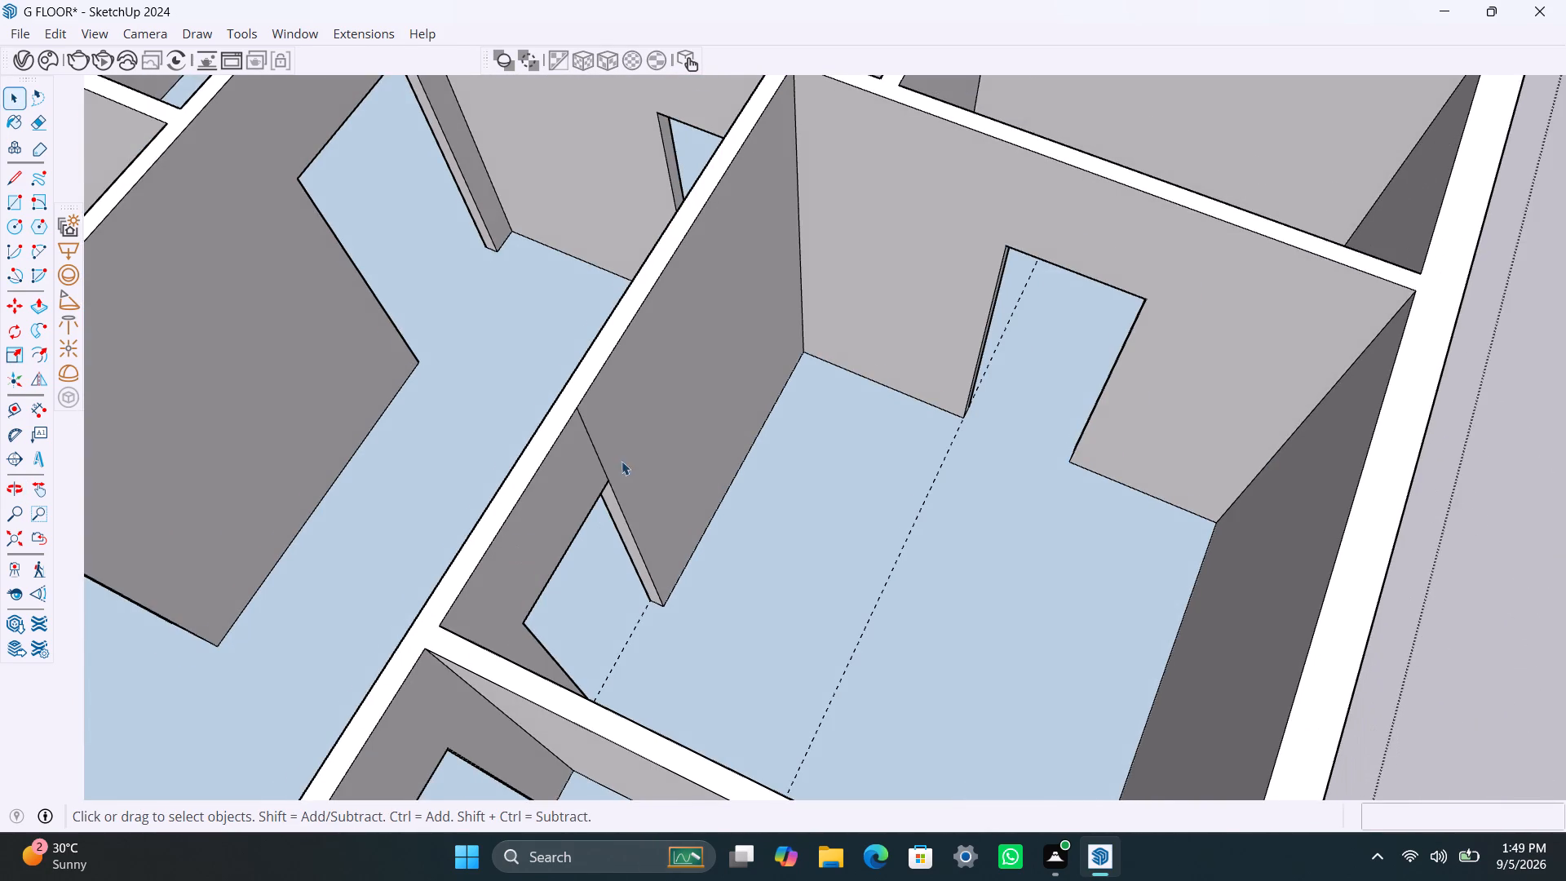
{"action": "scroll", "coordinate": [622, 461], "scroll_direction": "up", "scroll_amount": 6}
{"action": "left_click", "coordinate": [581, 419]}
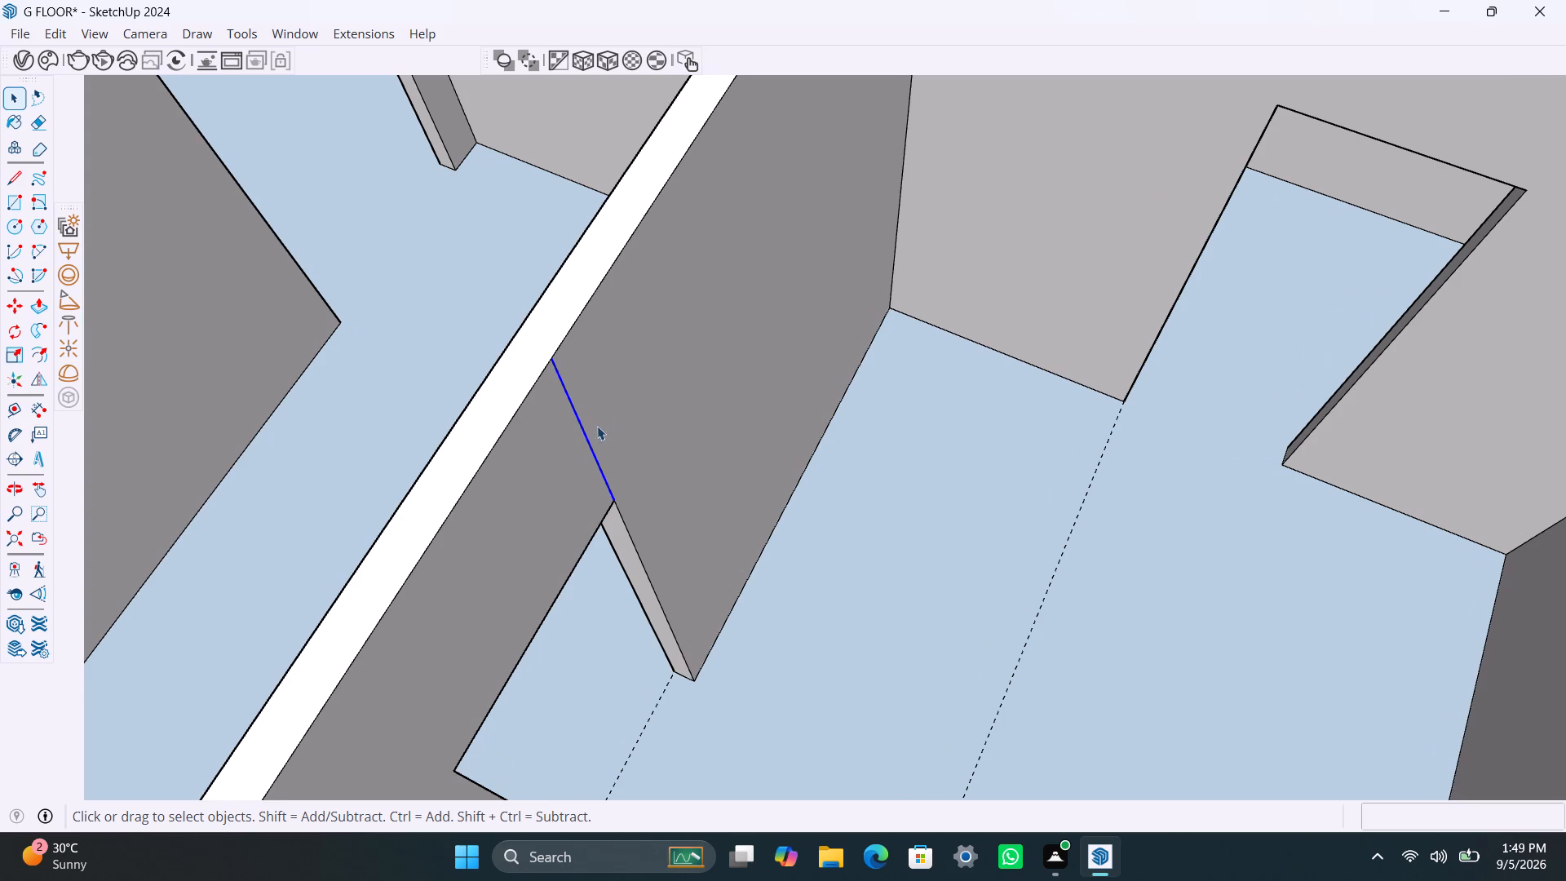
{"action": "key", "text": "Delete"}
Save the G FLOOR model with the cleaned partition wall.
{"action": "scroll", "coordinate": [570, 423], "scroll_direction": "down", "scroll_amount": 19}
{"action": "middle_click_drag", "start_coordinate": [515, 408], "coordinate": [542, 410]}
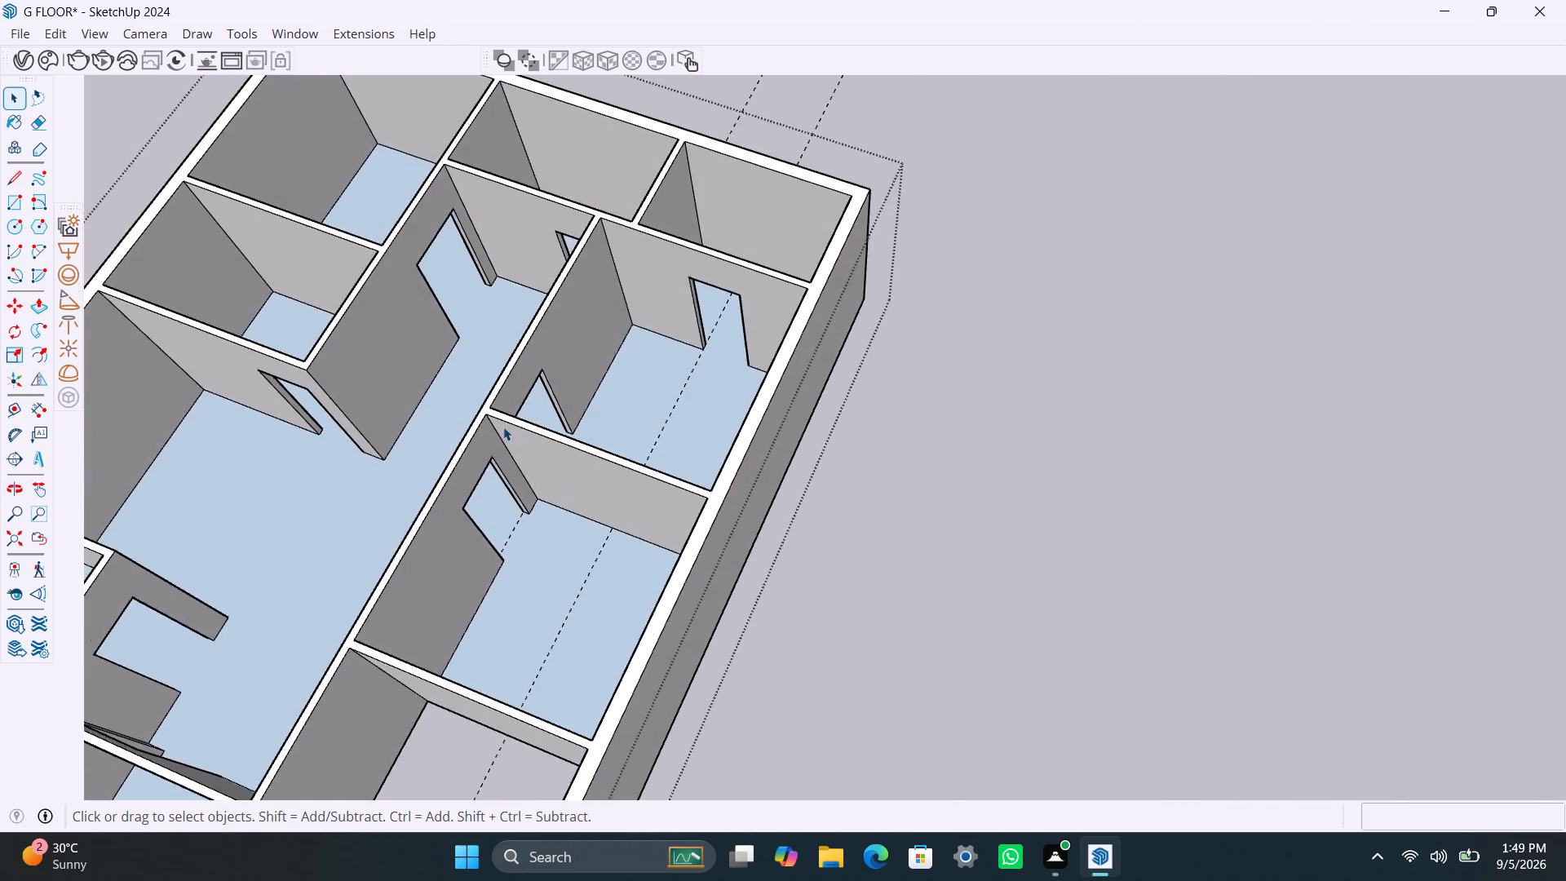
{"action": "scroll", "coordinate": [451, 435], "scroll_direction": "down", "scroll_amount": 6}
{"action": "middle_click_drag", "start_coordinate": [407, 480], "coordinate": [764, 478]}
{"action": "scroll", "coordinate": [615, 476], "scroll_direction": "up", "scroll_amount": 3}
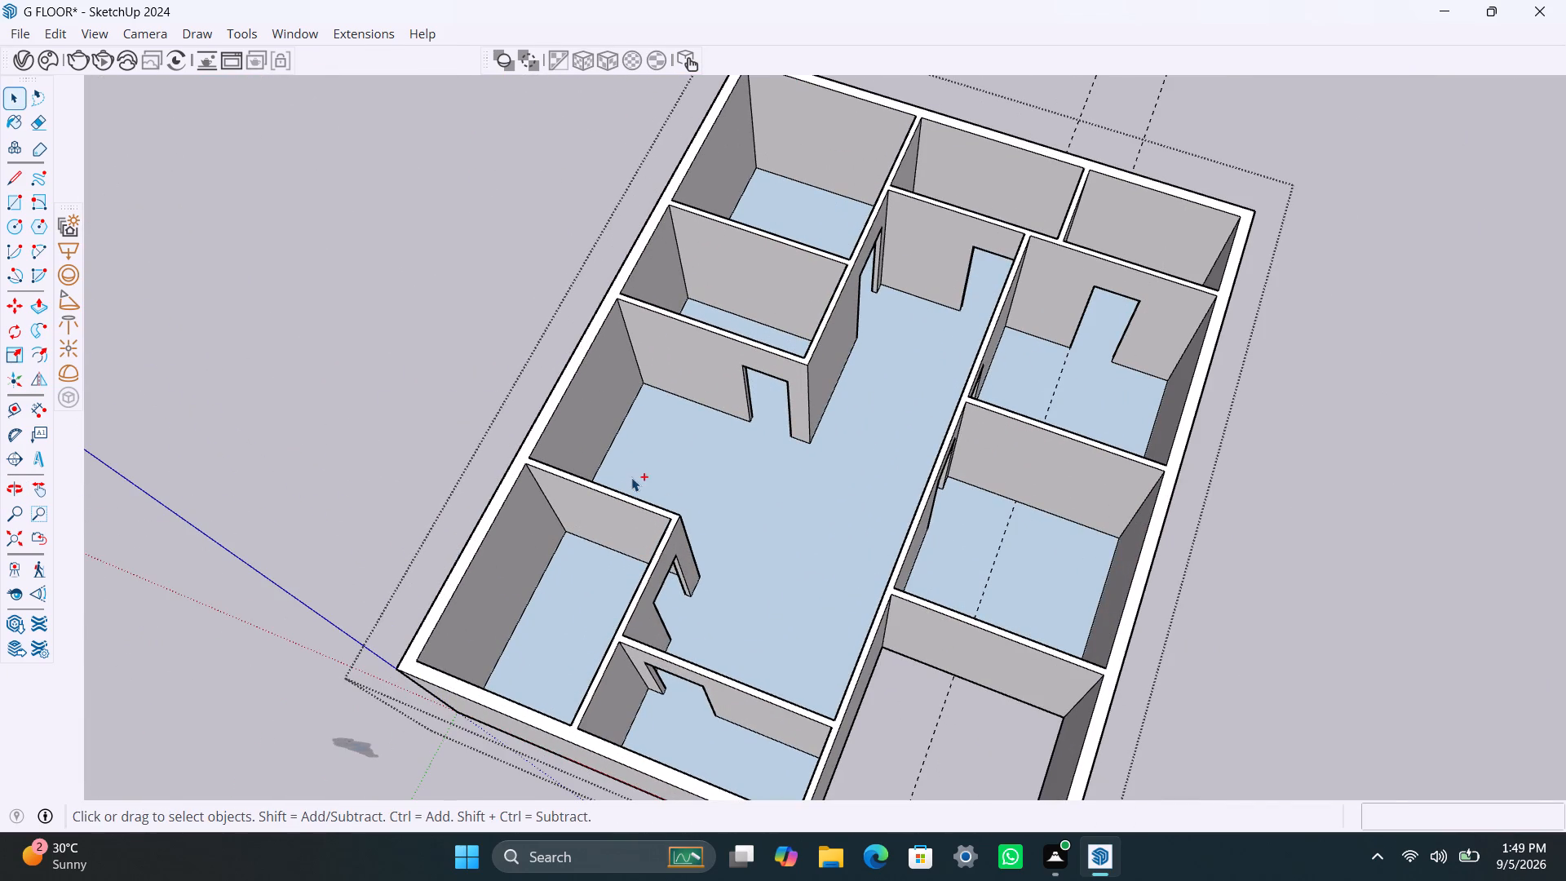
{"action": "key", "text": "ctrl+s"}
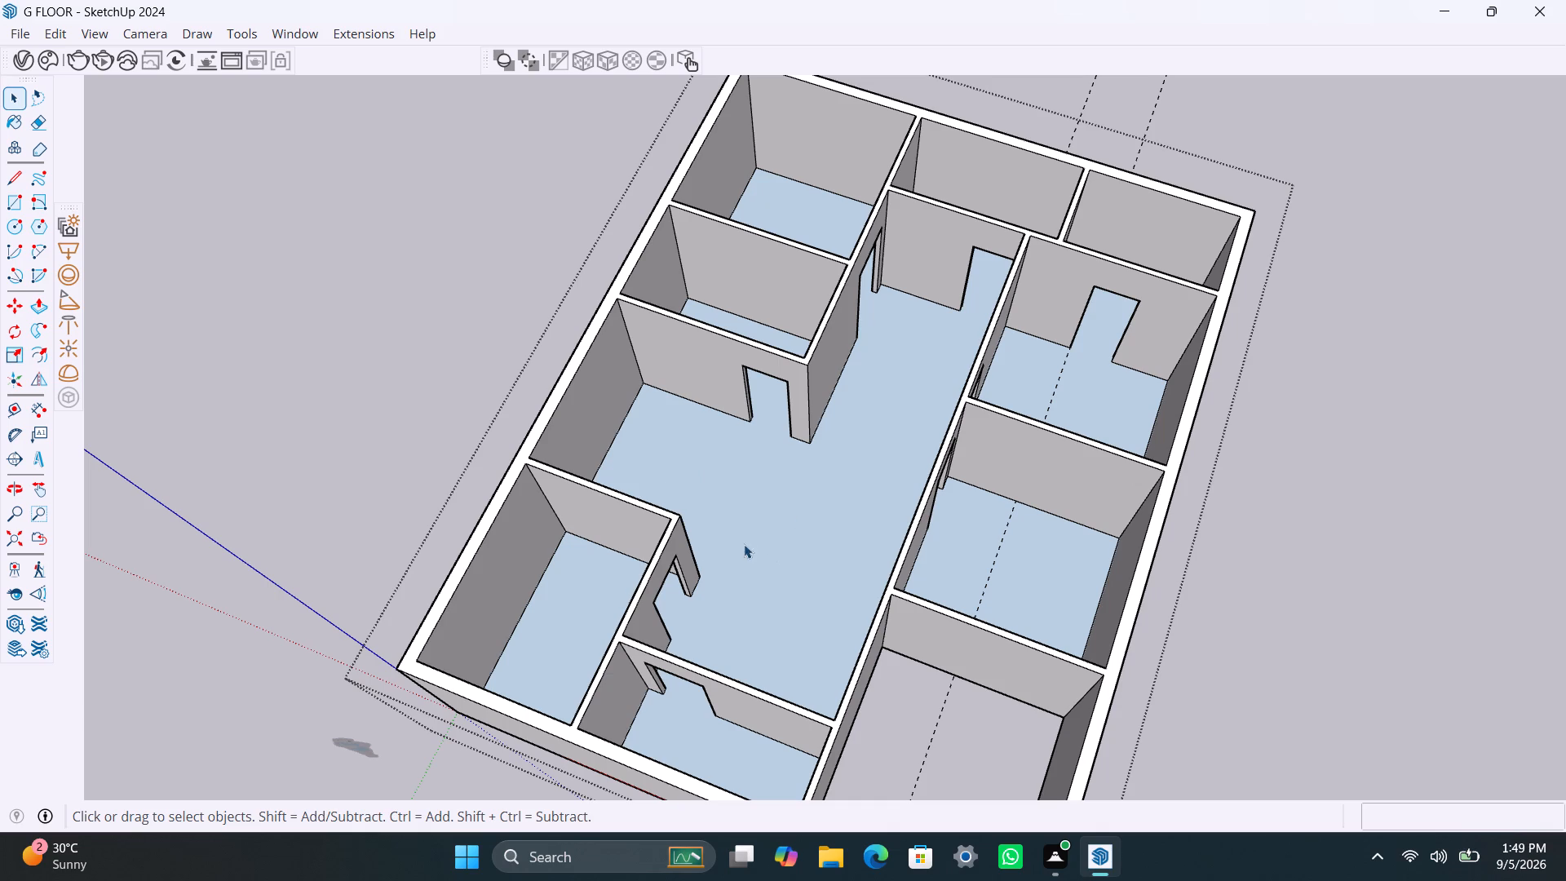
Examine the whole house model's room layout, partition walls and floor faces from above.
{"action": "scroll", "coordinate": [691, 550], "scroll_direction": "down", "scroll_amount": 5}
{"action": "scroll", "coordinate": [707, 549], "scroll_direction": "up", "scroll_amount": 9}
{"action": "scroll", "coordinate": [715, 535], "scroll_direction": "down", "scroll_amount": 4}
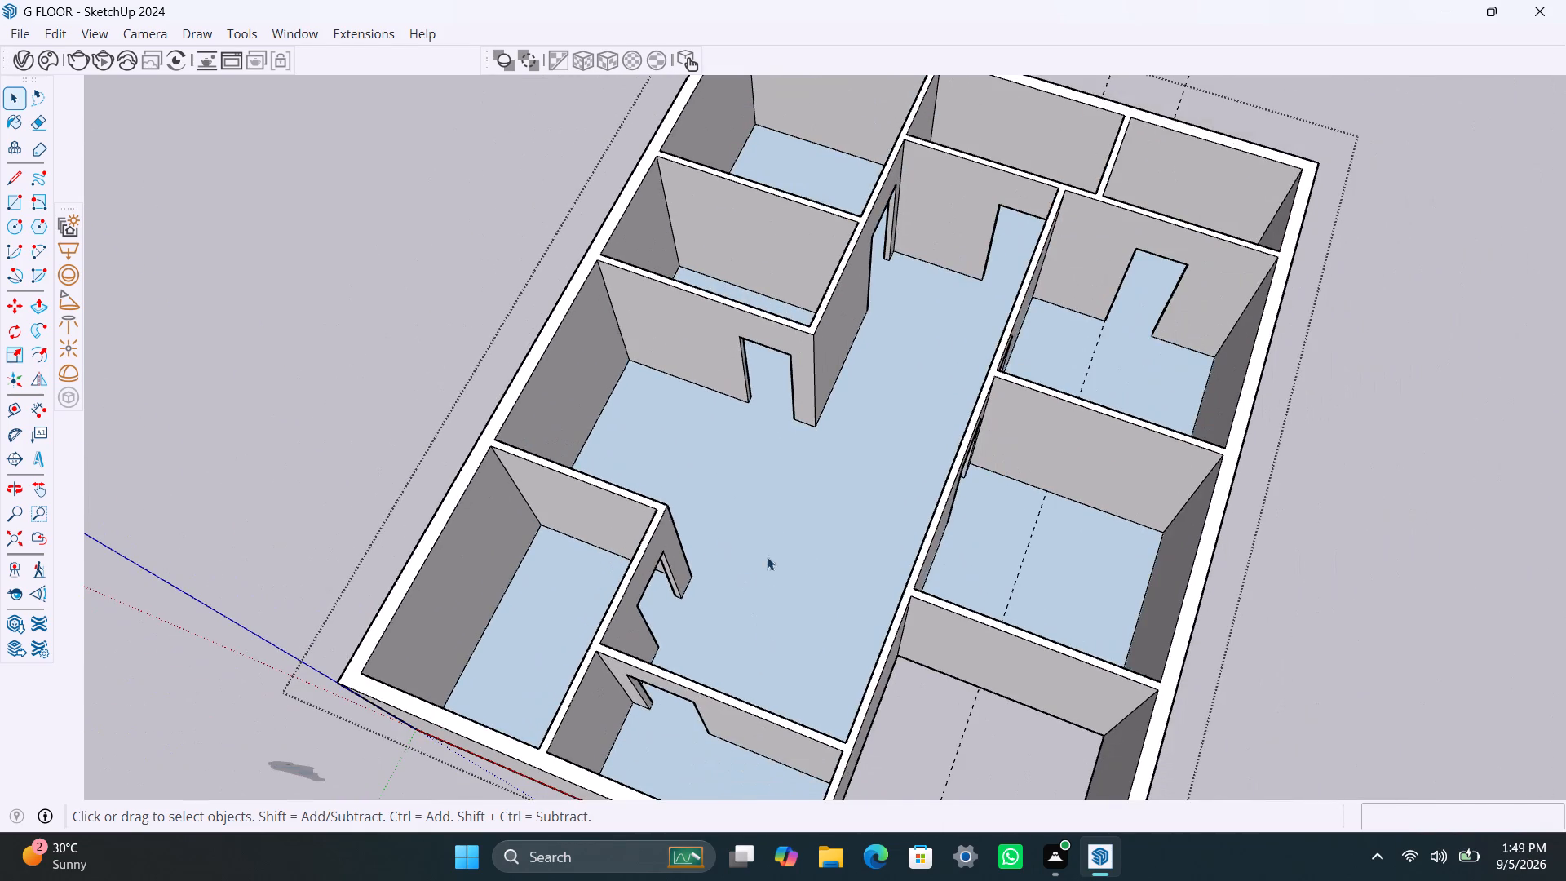
{"action": "scroll", "coordinate": [774, 535], "scroll_direction": "down", "scroll_amount": 7}
{"action": "middle_click_drag", "start_coordinate": [794, 516], "coordinate": [1031, 545]}
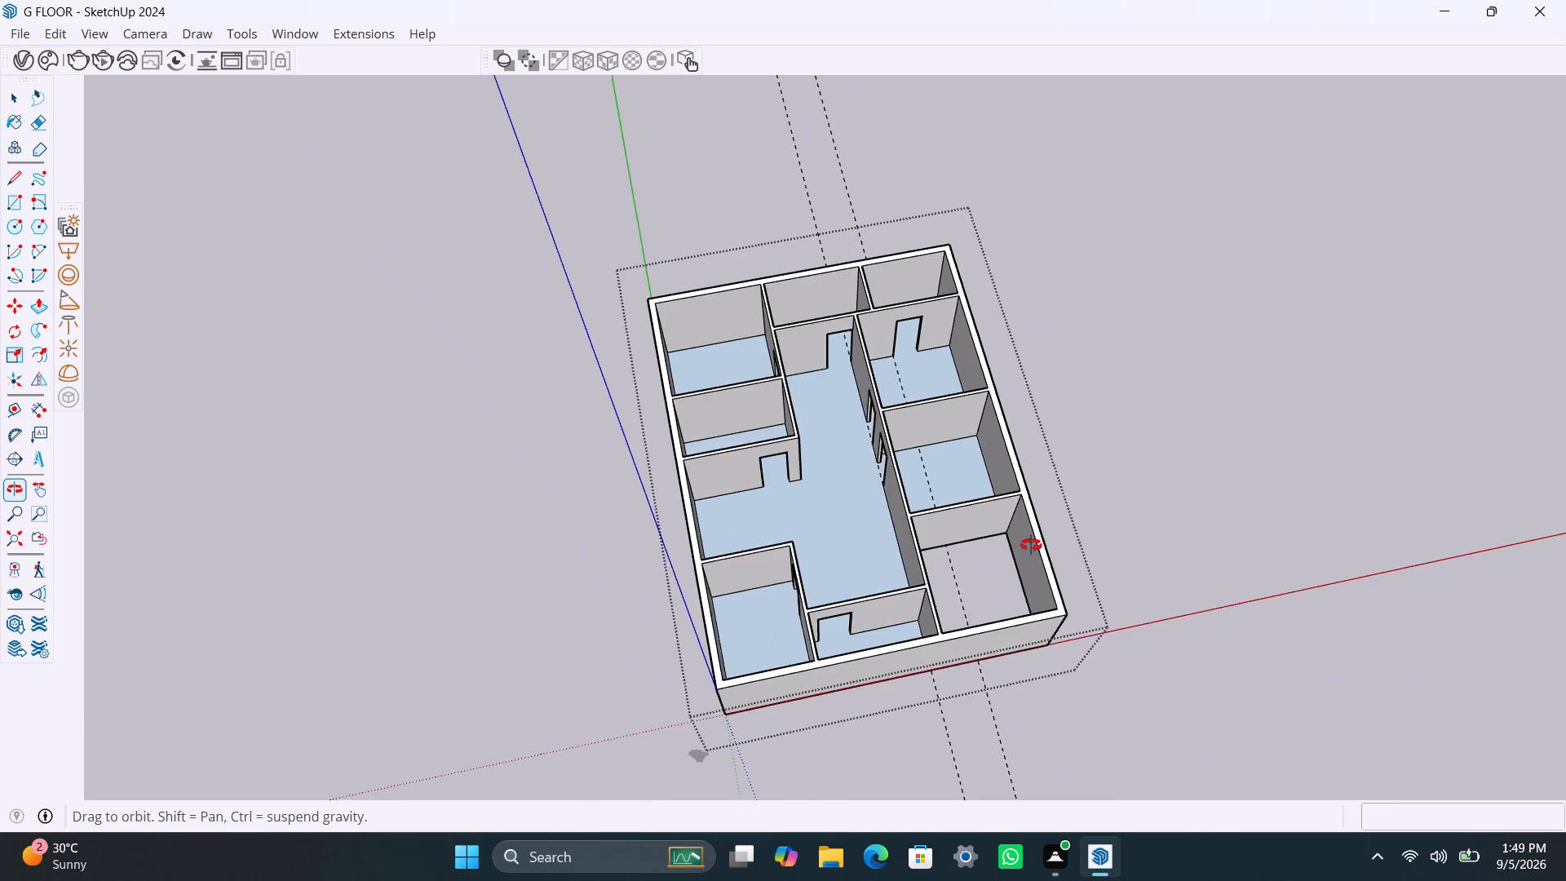
{"action": "middle_click_drag", "start_coordinate": [1031, 545], "coordinate": [922, 620]}
{"action": "scroll", "coordinate": [789, 604], "scroll_direction": "down", "scroll_amount": 2}
{"action": "scroll", "coordinate": [821, 528], "scroll_direction": "up", "scroll_amount": 6}
{"action": "middle_click_drag", "start_coordinate": [800, 603], "coordinate": [811, 603]}
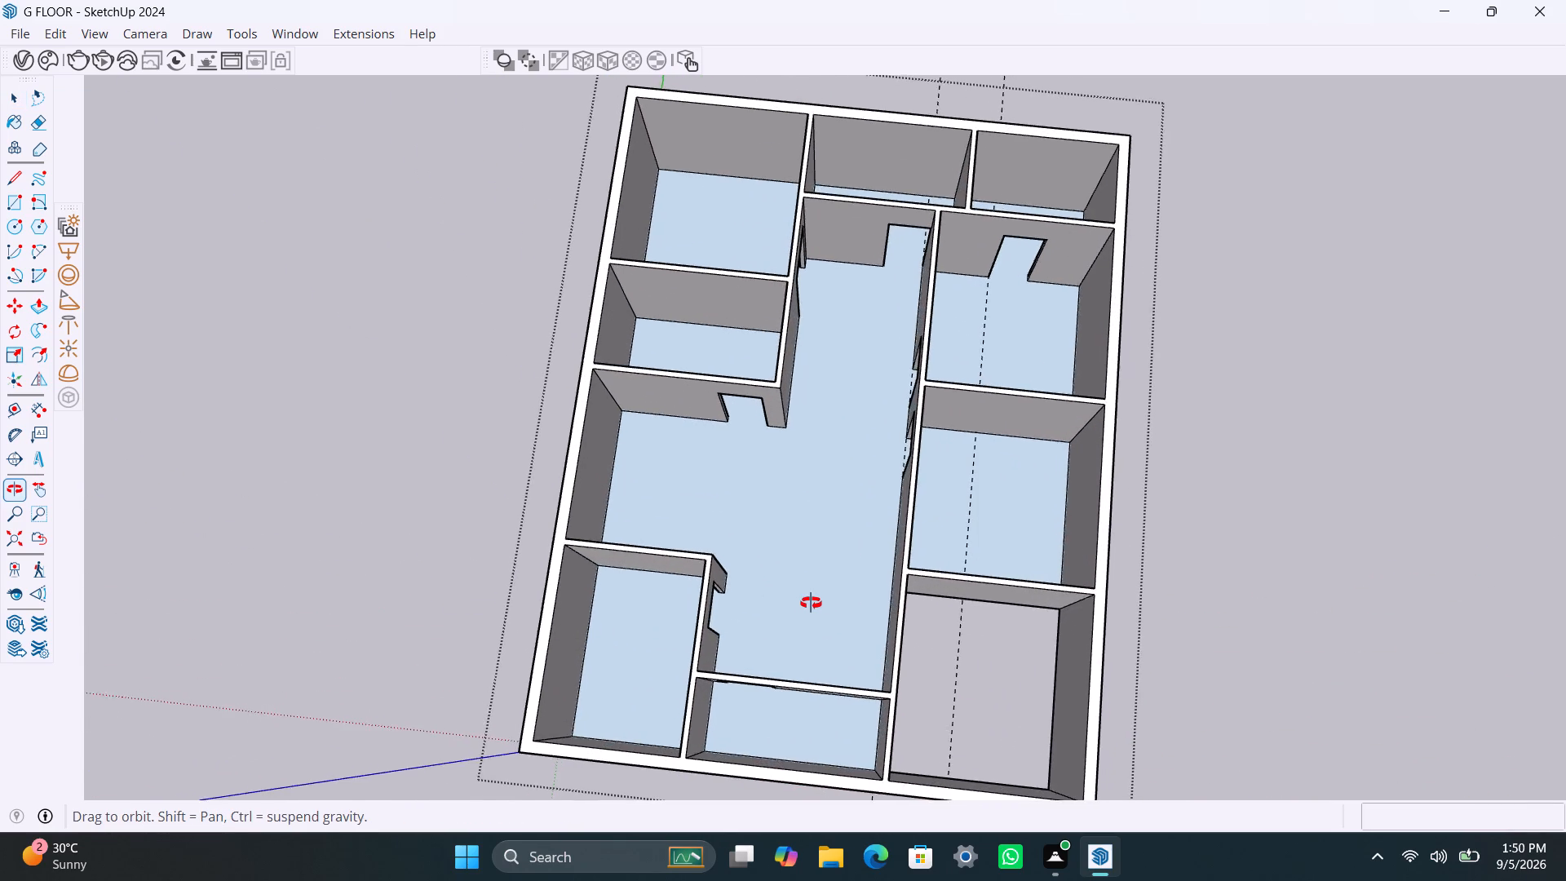
{"action": "middle_click_drag", "start_coordinate": [811, 603], "coordinate": [861, 596]}
{"action": "scroll", "coordinate": [782, 533], "scroll_direction": "up", "scroll_amount": 1}
{"action": "middle_click_drag", "start_coordinate": [790, 528], "coordinate": [766, 553]}
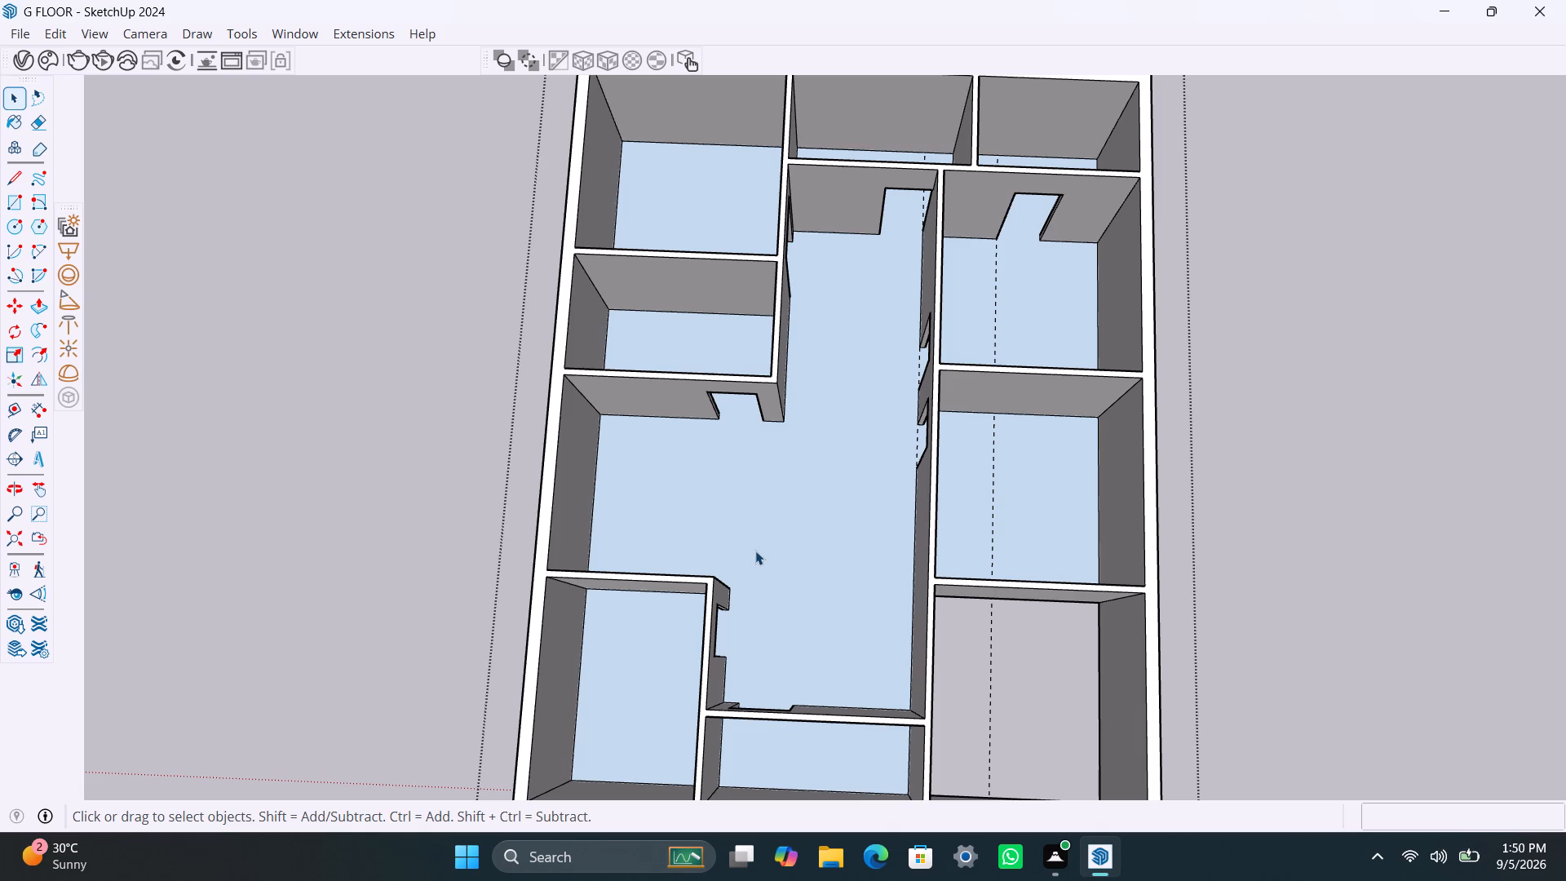
{"action": "scroll", "coordinate": [731, 538], "scroll_direction": "down", "scroll_amount": 4}
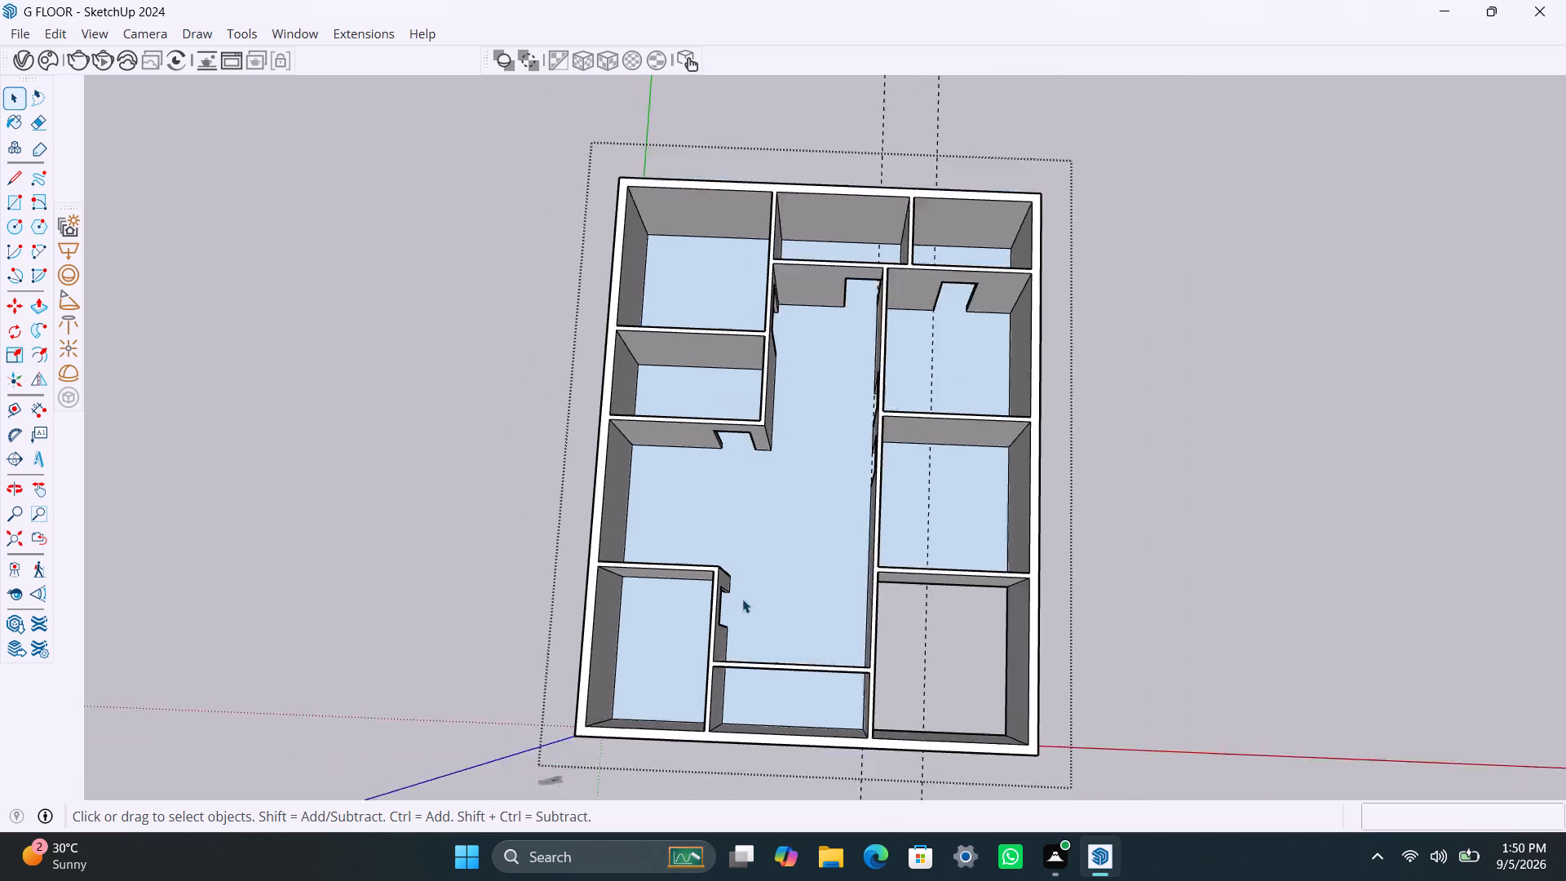
{"action": "scroll", "coordinate": [742, 599], "scroll_direction": "down", "scroll_amount": 4}
{"action": "scroll", "coordinate": [752, 511], "scroll_direction": "up", "scroll_amount": 8}
Inspect the house model's door openings, partition walls and rooms from the front and at an angle.
{"action": "middle_click_drag", "start_coordinate": [797, 587], "coordinate": [948, 277]}
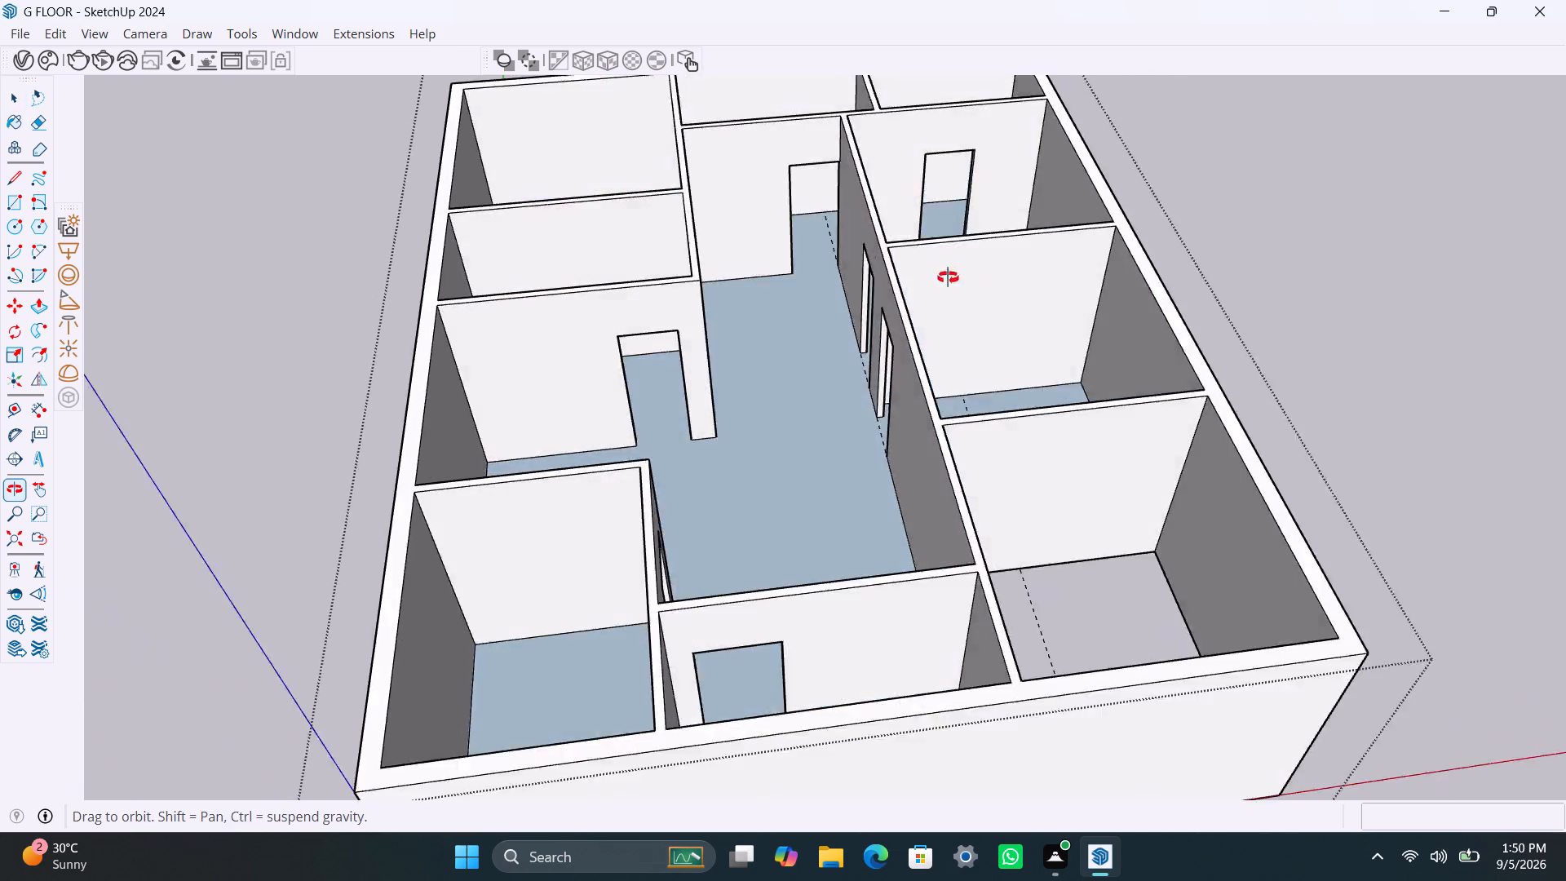
{"action": "middle_click_drag", "start_coordinate": [948, 277], "coordinate": [1095, 343]}
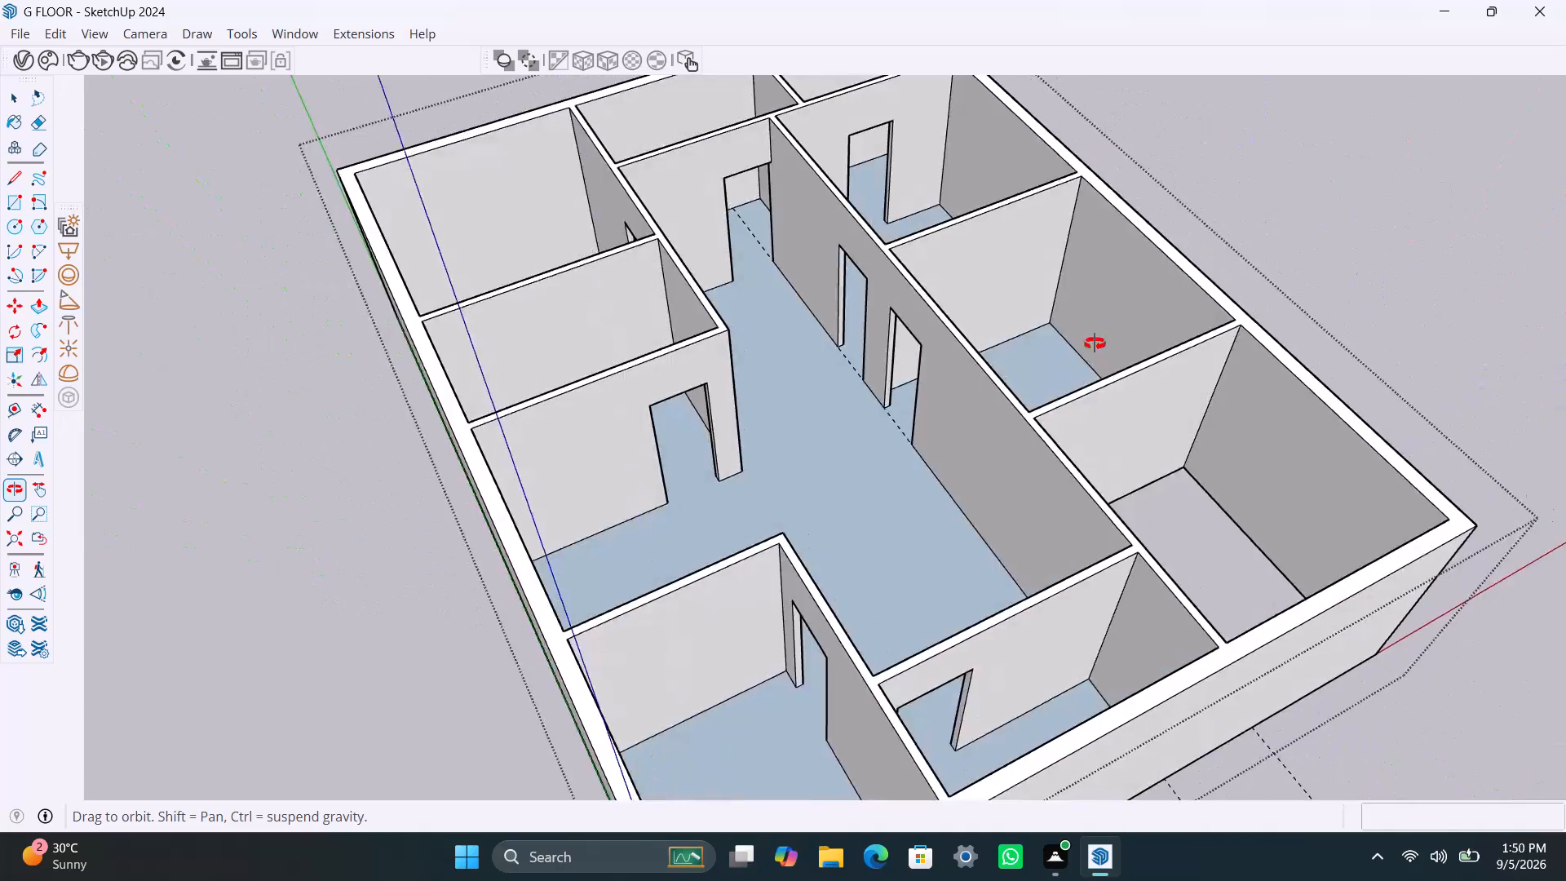
{"action": "middle_click_drag", "start_coordinate": [1095, 343], "coordinate": [719, 391]}
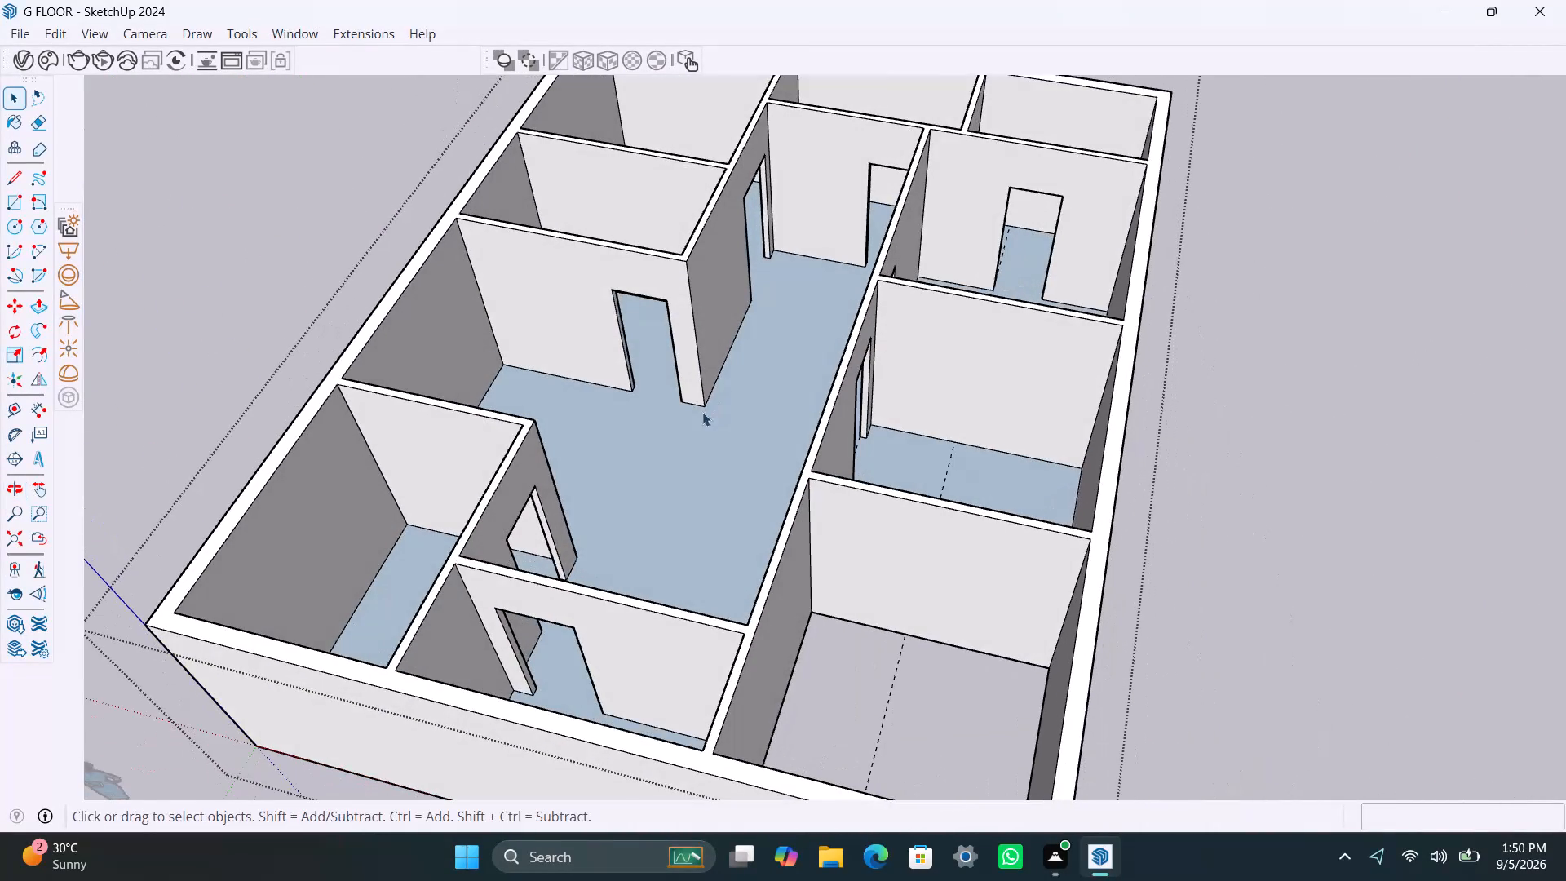
{"action": "scroll", "coordinate": [785, 250], "scroll_direction": "down", "scroll_amount": 14}
{"action": "scroll", "coordinate": [634, 373], "scroll_direction": "up", "scroll_amount": 9}
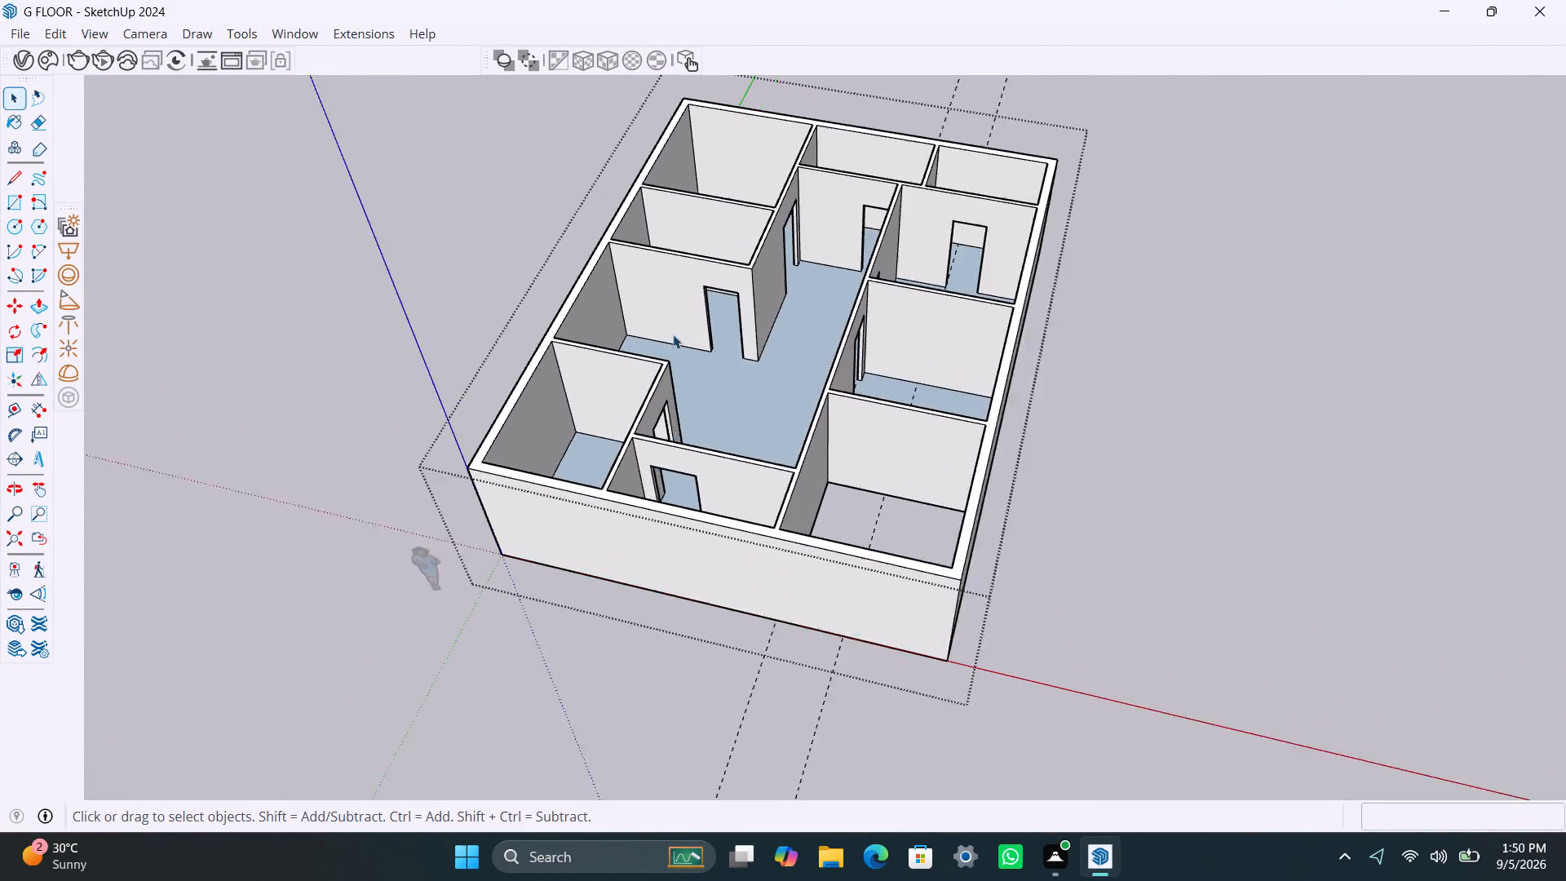
{"action": "scroll", "coordinate": [673, 334], "scroll_direction": "up", "scroll_amount": 1}
{"action": "middle_click_drag", "start_coordinate": [683, 440], "coordinate": [727, 374]}
{"action": "scroll", "coordinate": [745, 355], "scroll_direction": "down", "scroll_amount": 6}
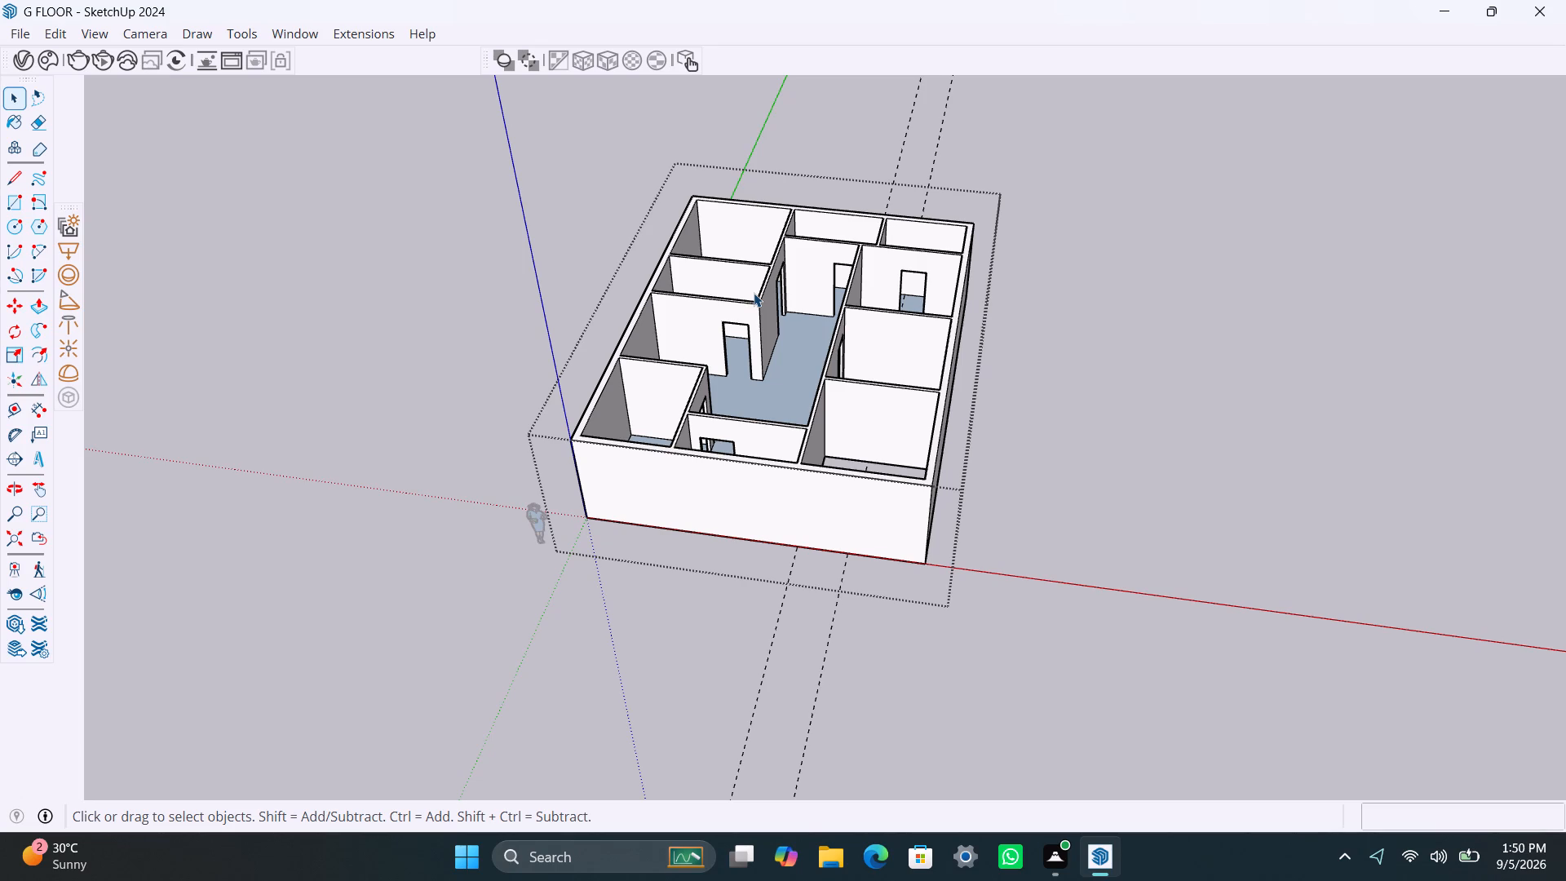
{"action": "scroll", "coordinate": [756, 290], "scroll_direction": "down", "scroll_amount": 3}
{"action": "scroll", "coordinate": [765, 357], "scroll_direction": "up", "scroll_amount": 8}
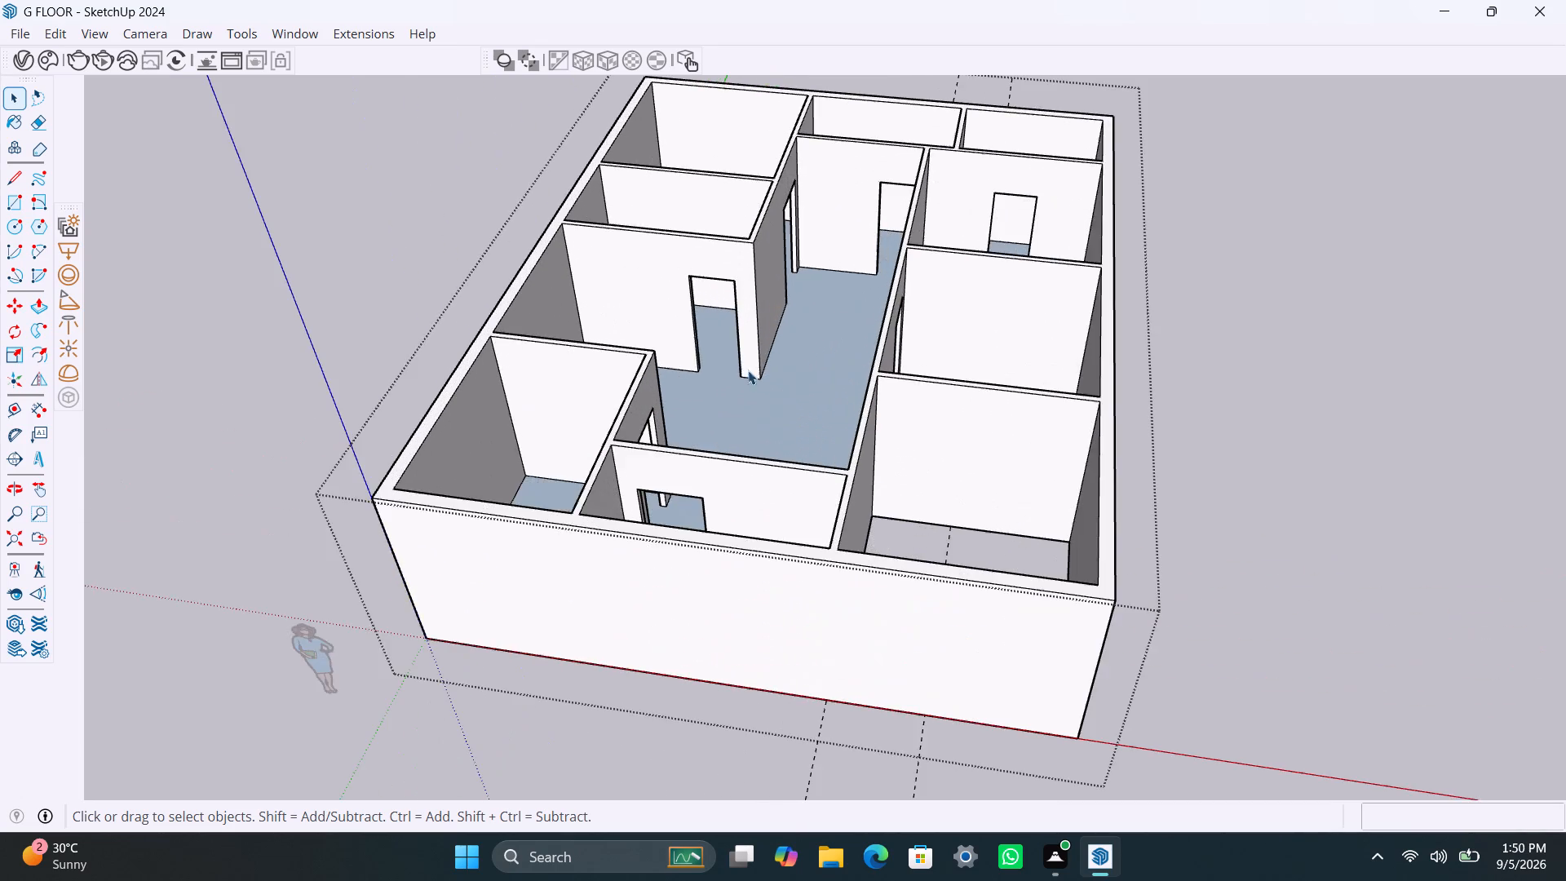
Examine the house model's layout from directly above and its rooms and door openings from a corner.
{"action": "middle_click_drag", "start_coordinate": [750, 410], "coordinate": [825, 777]}
{"action": "scroll", "coordinate": [763, 402], "scroll_direction": "down", "scroll_amount": 5}
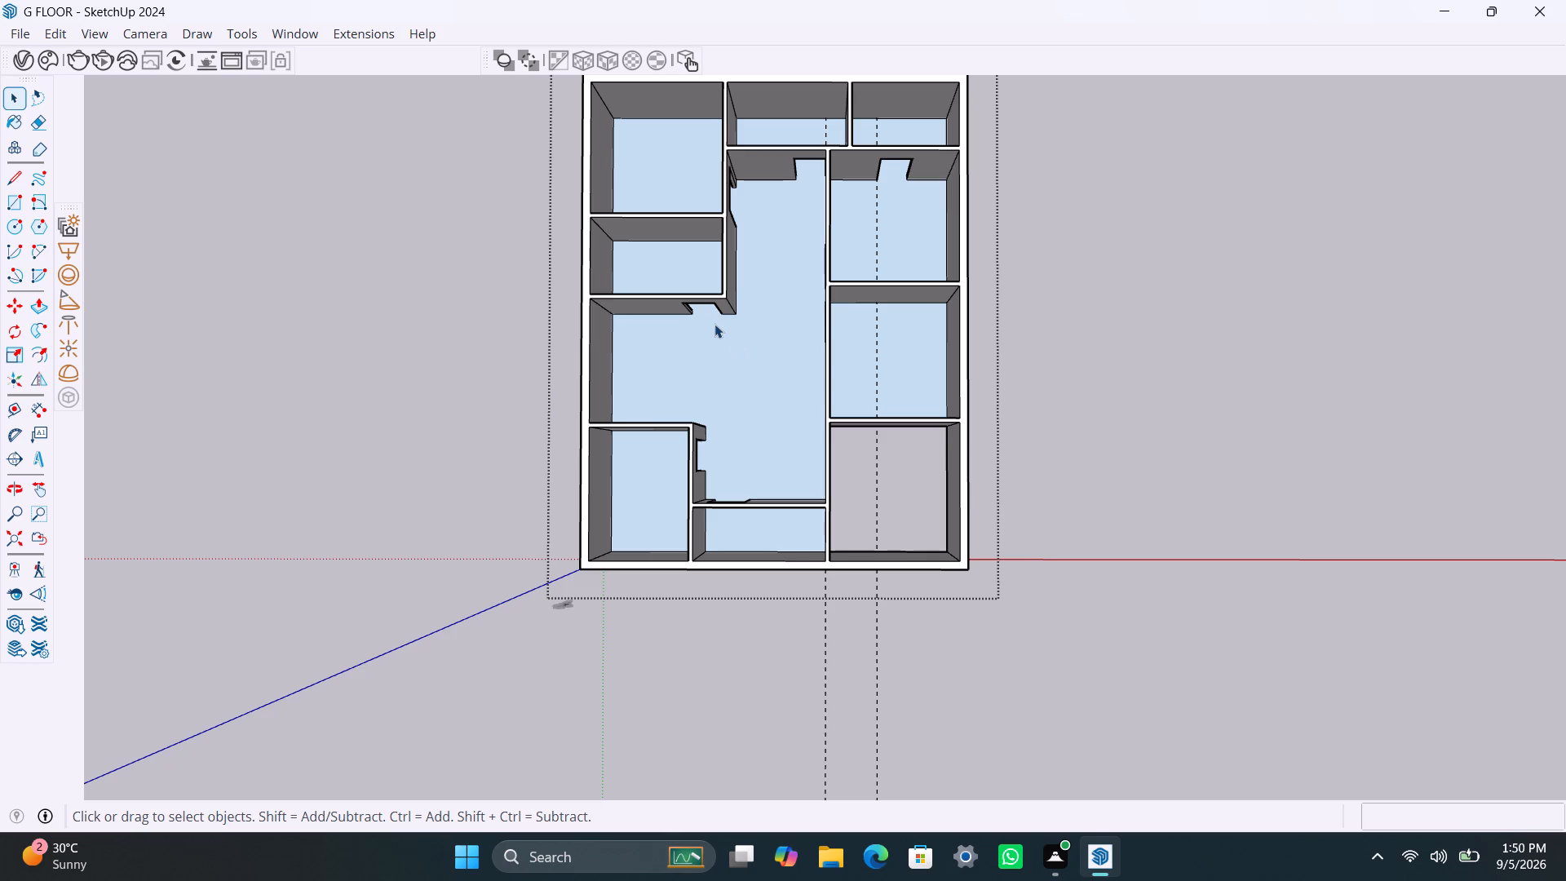
{"action": "middle_click_drag", "start_coordinate": [719, 329], "coordinate": [732, 432], "text": "shift"}
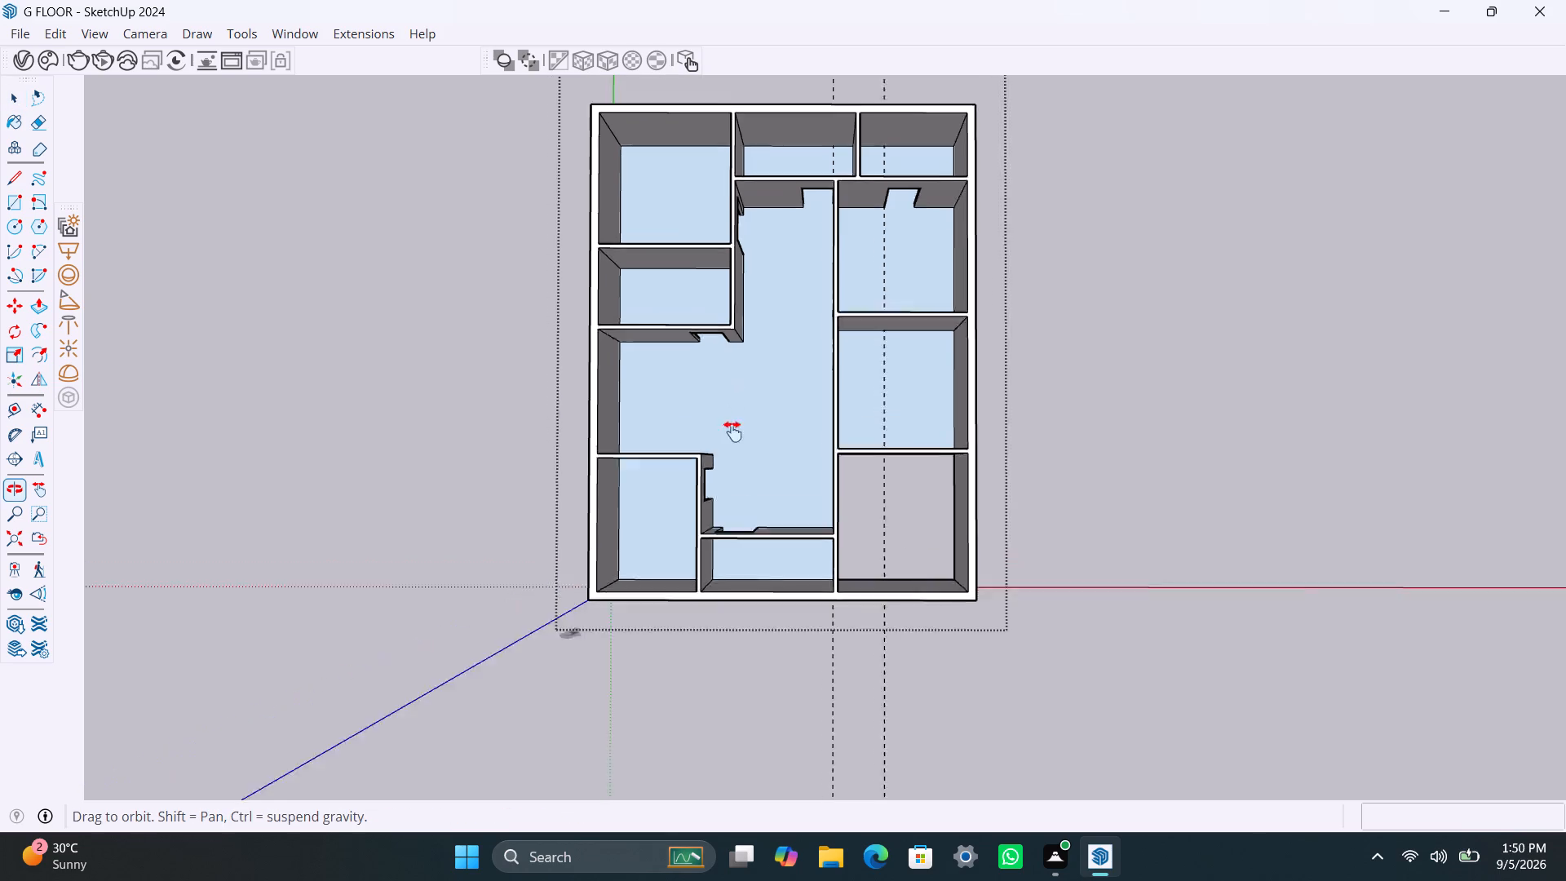
{"action": "middle_click_drag", "start_coordinate": [732, 432], "coordinate": [723, 457], "text": "shift"}
{"action": "scroll", "coordinate": [721, 454], "scroll_direction": "up", "scroll_amount": 1}
{"action": "middle_click", "coordinate": [717, 454]}
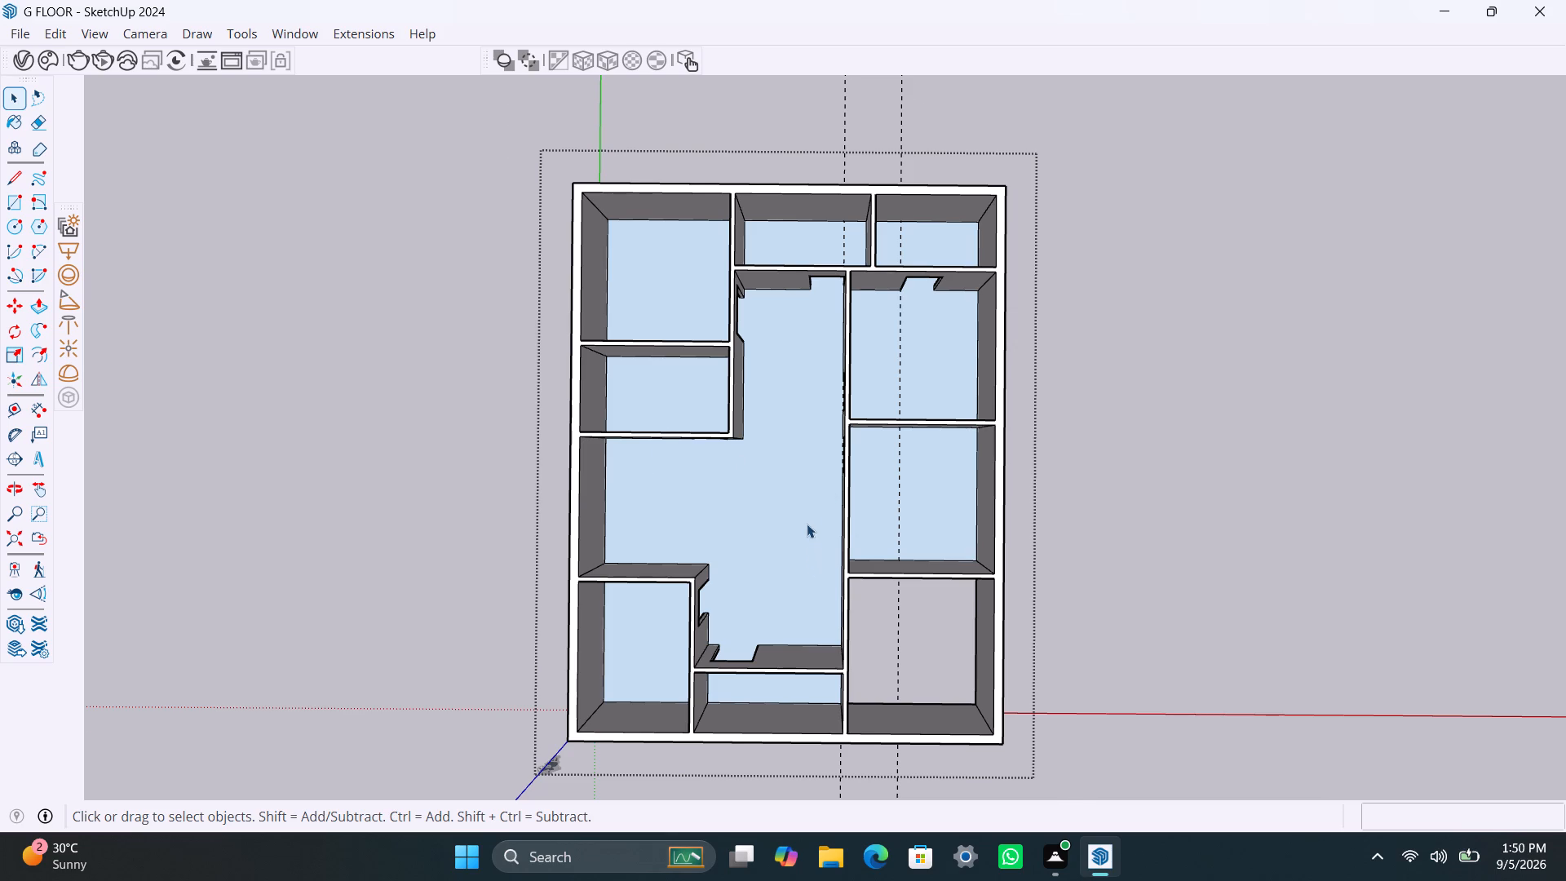
{"action": "scroll", "coordinate": [807, 522], "scroll_direction": "up", "scroll_amount": 2}
{"action": "middle_click_drag", "start_coordinate": [804, 525], "coordinate": [460, 279]}
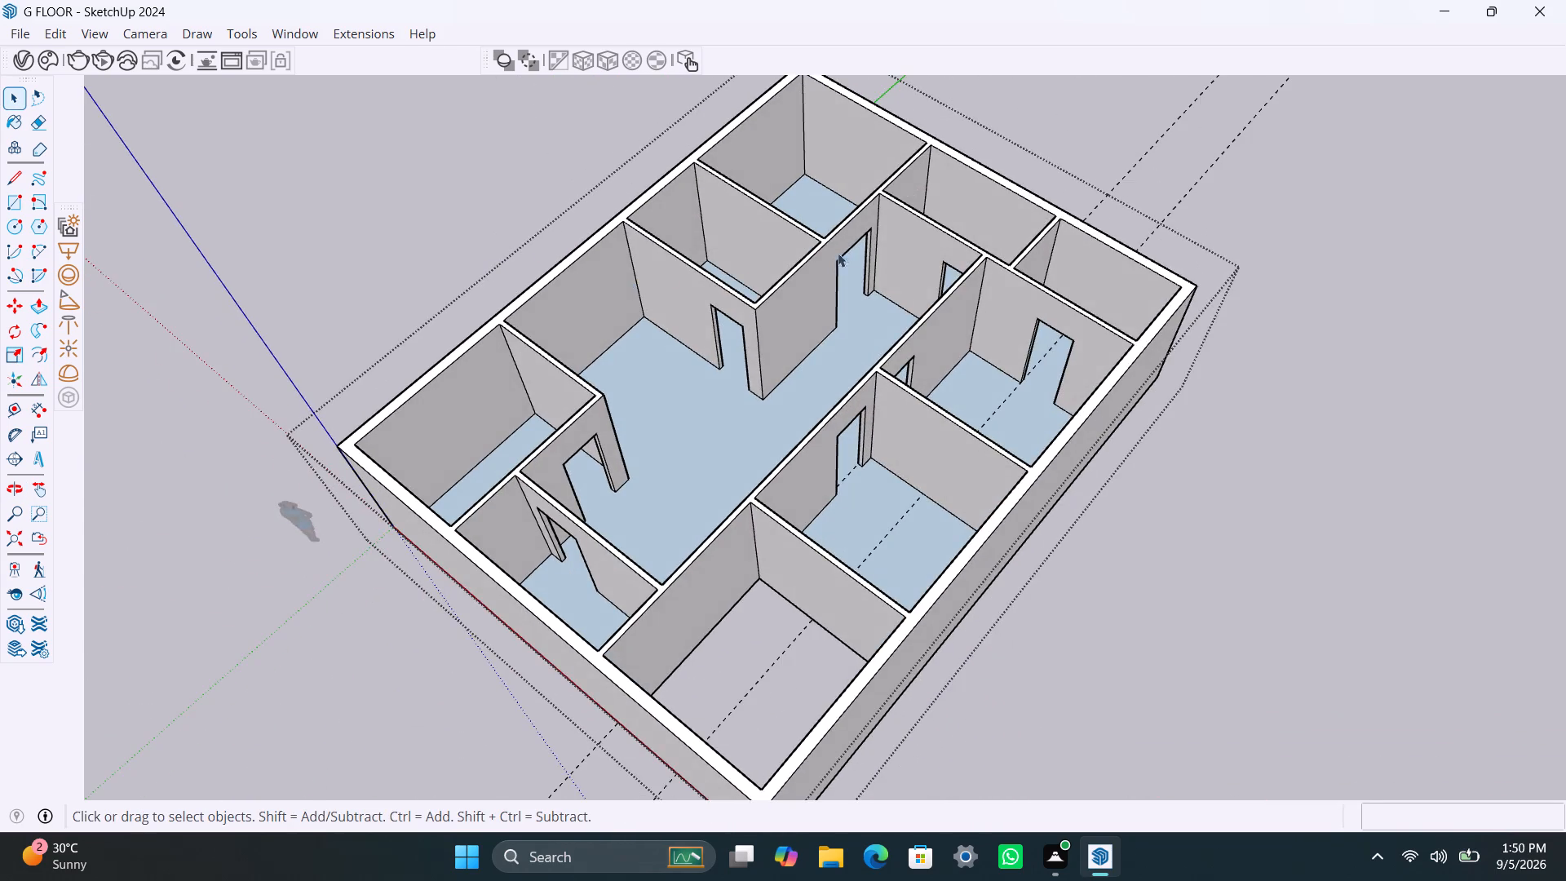
{"action": "scroll", "coordinate": [847, 241], "scroll_direction": "up", "scroll_amount": 3}
{"action": "scroll", "coordinate": [728, 349], "scroll_direction": "down", "scroll_amount": 3}
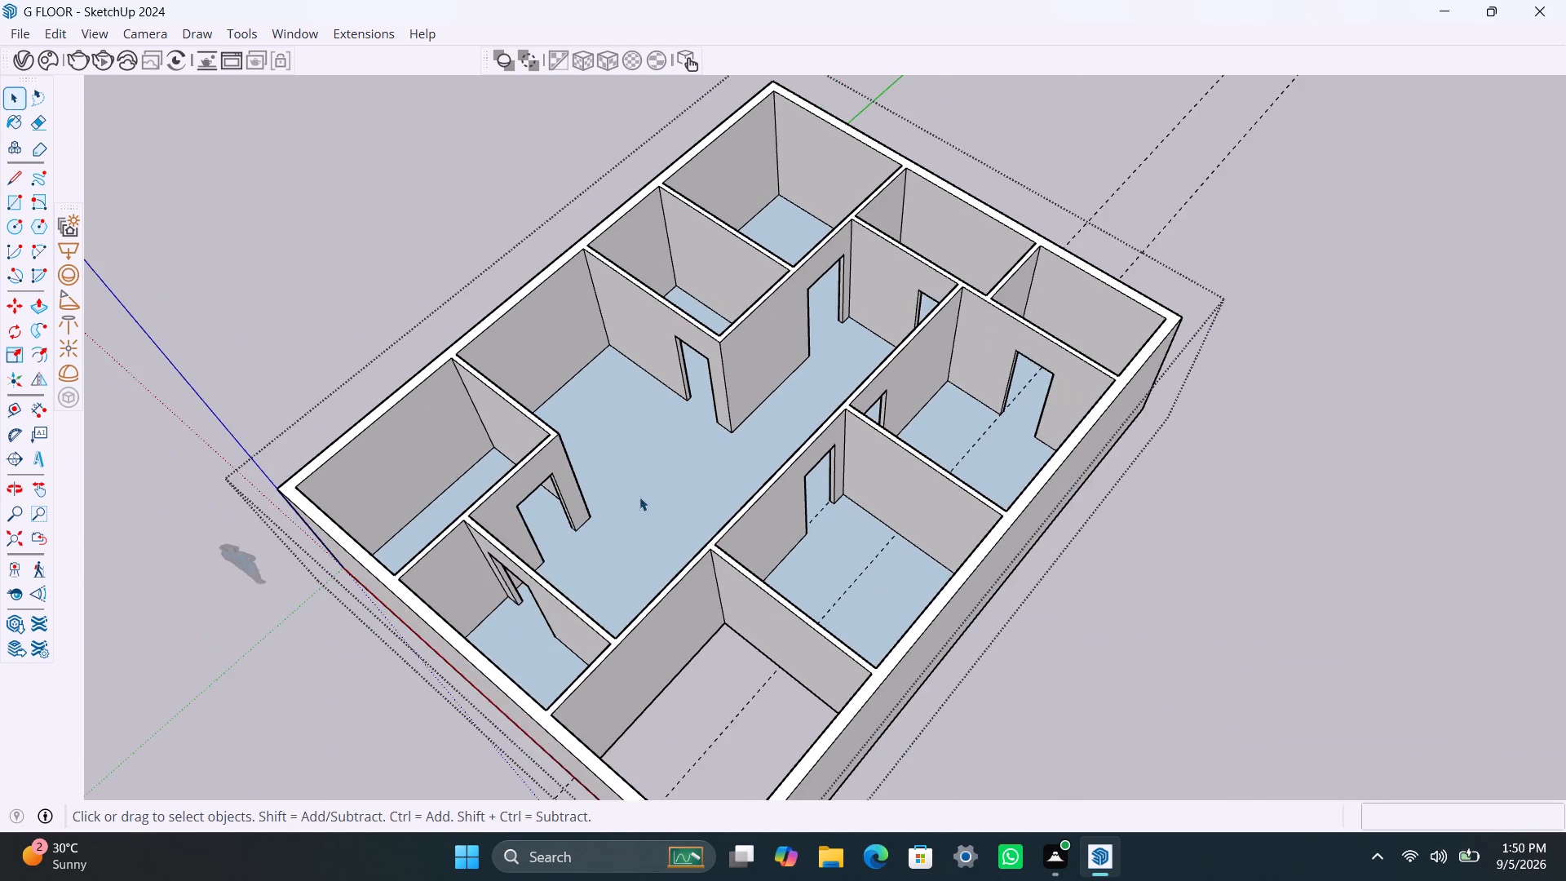
Delete the ground floor face spanning the central area and surrounding rooms of the house model.
{"action": "scroll", "coordinate": [639, 497], "scroll_direction": "up", "scroll_amount": 3}
{"action": "scroll", "coordinate": [678, 551], "scroll_direction": "up", "scroll_amount": 1}
{"action": "scroll", "coordinate": [619, 510], "scroll_direction": "down", "scroll_amount": 10}
{"action": "middle_click_drag", "start_coordinate": [551, 569], "coordinate": [646, 566]}
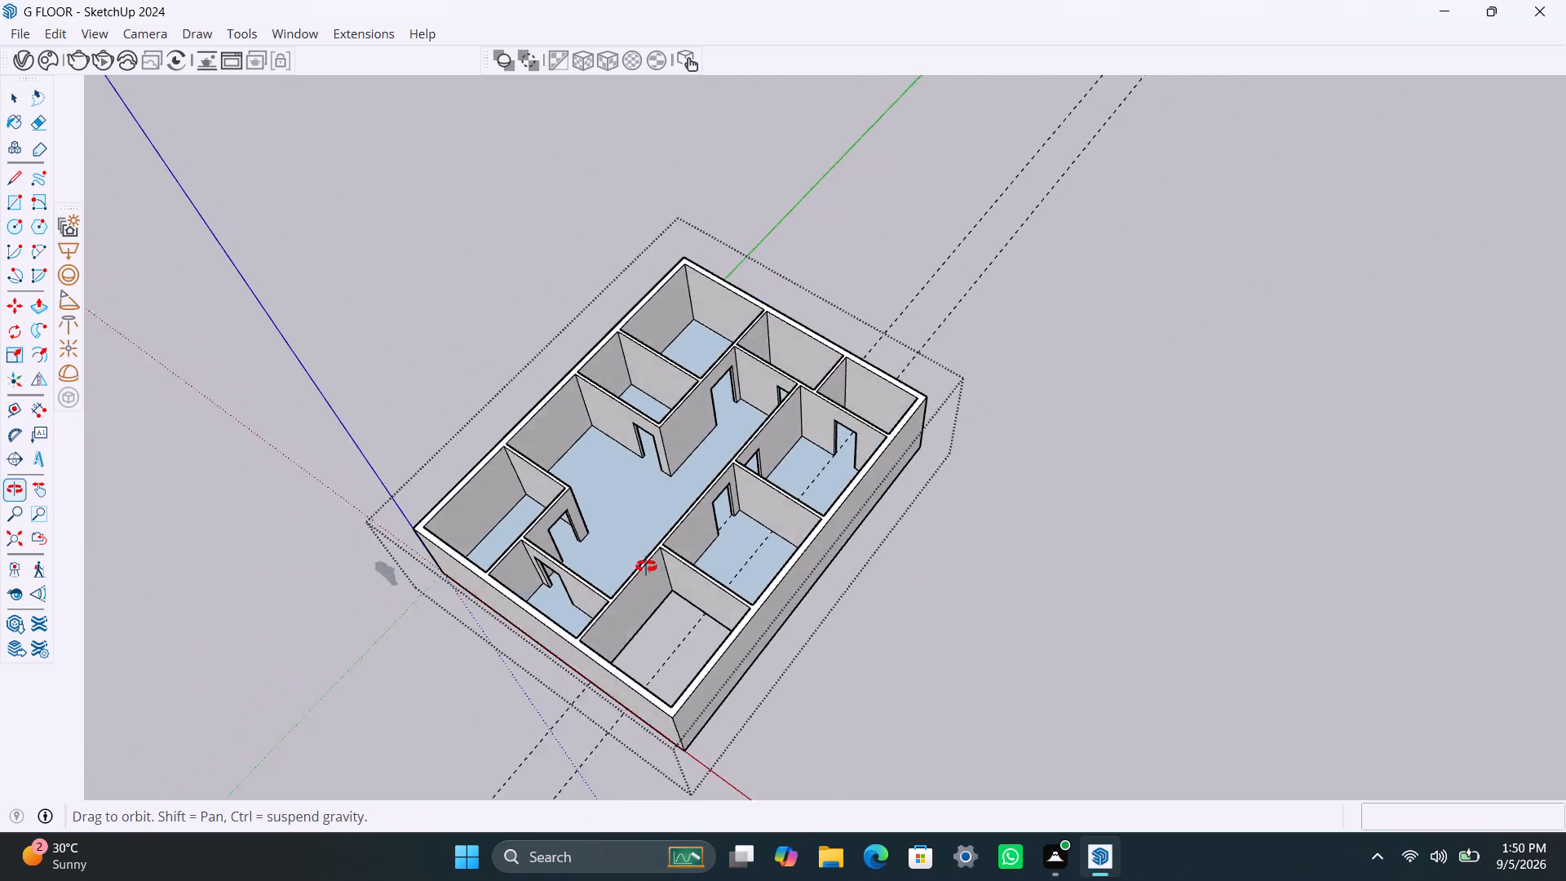
{"action": "middle_click_drag", "start_coordinate": [646, 566], "coordinate": [728, 559]}
{"action": "scroll", "coordinate": [648, 542], "scroll_direction": "up", "scroll_amount": 2}
{"action": "left_click", "coordinate": [649, 542]}
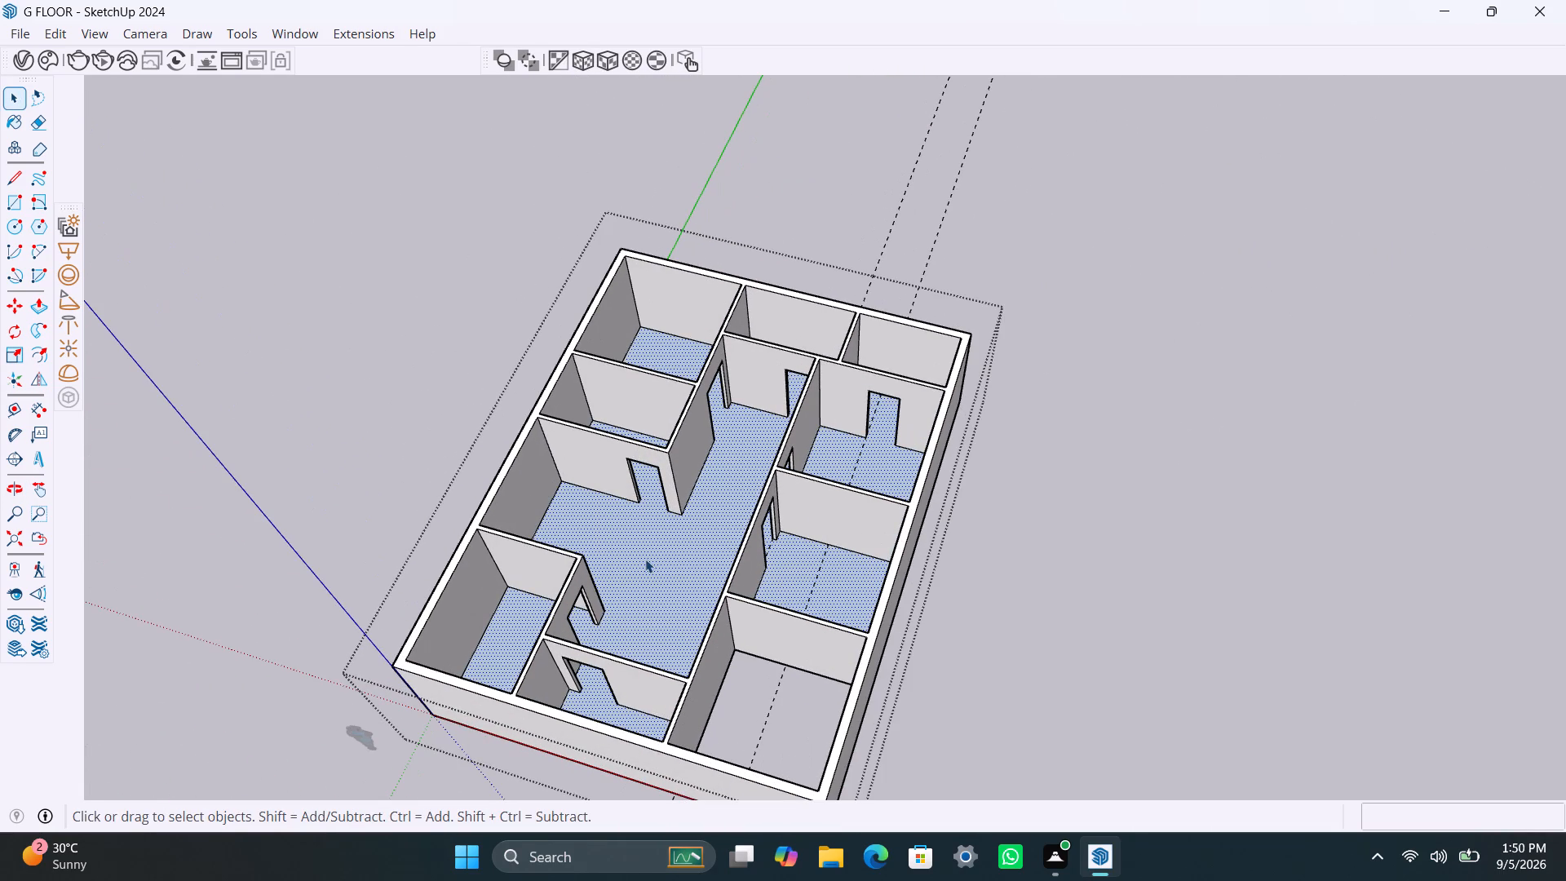
{"action": "key", "text": "Delete"}
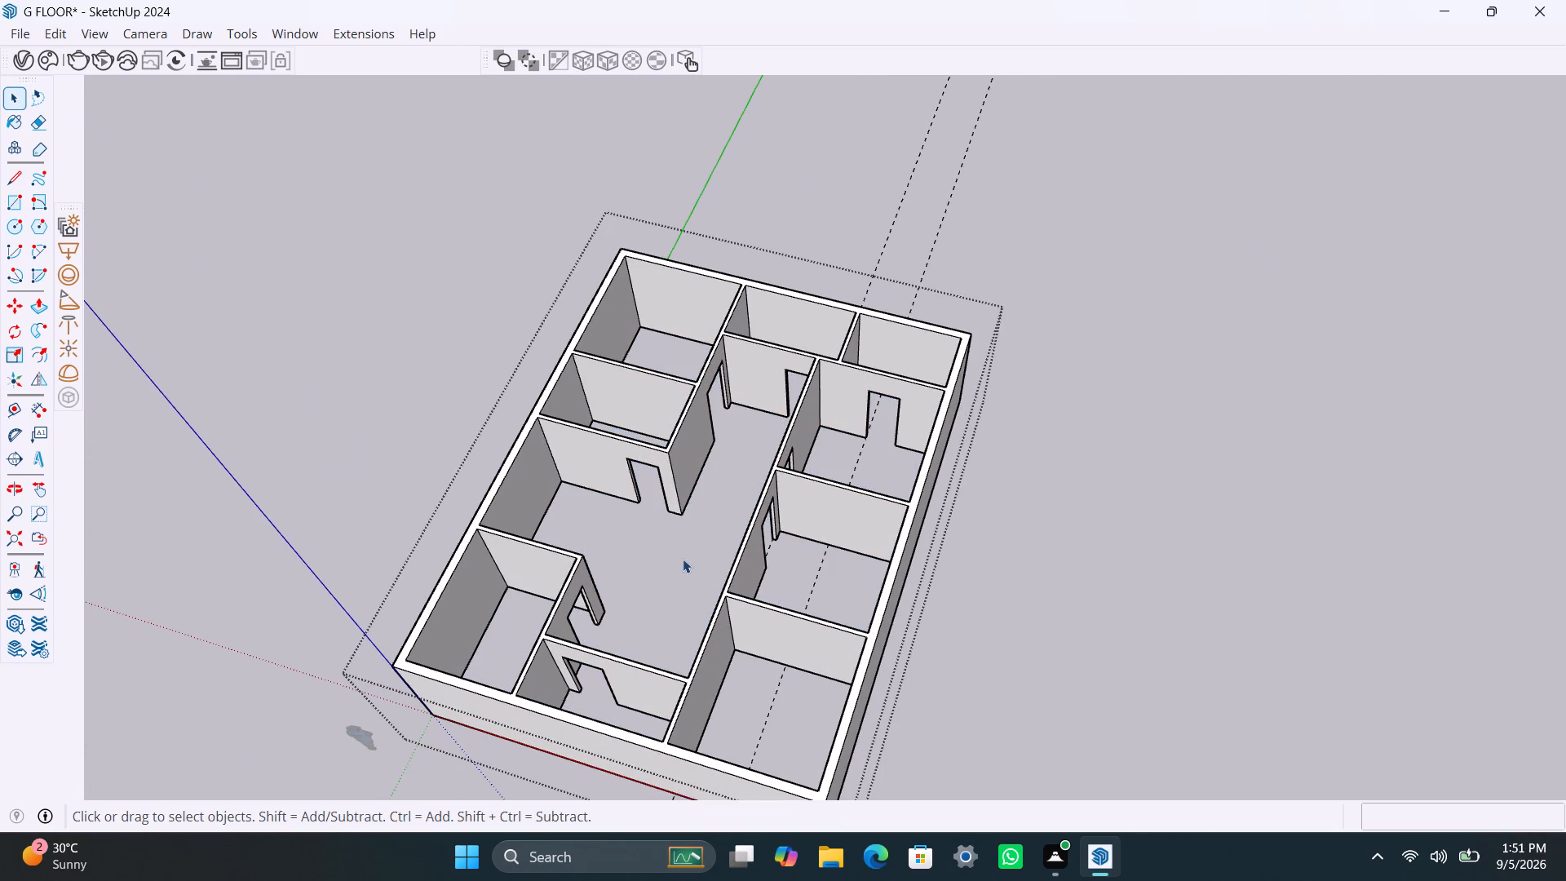
Examine the house model's rooms, partition walls and door openings from the front, from above and at an angle.
{"action": "scroll", "coordinate": [648, 577], "scroll_direction": "down", "scroll_amount": 4}
{"action": "middle_click_drag", "start_coordinate": [629, 615], "coordinate": [780, 569]}
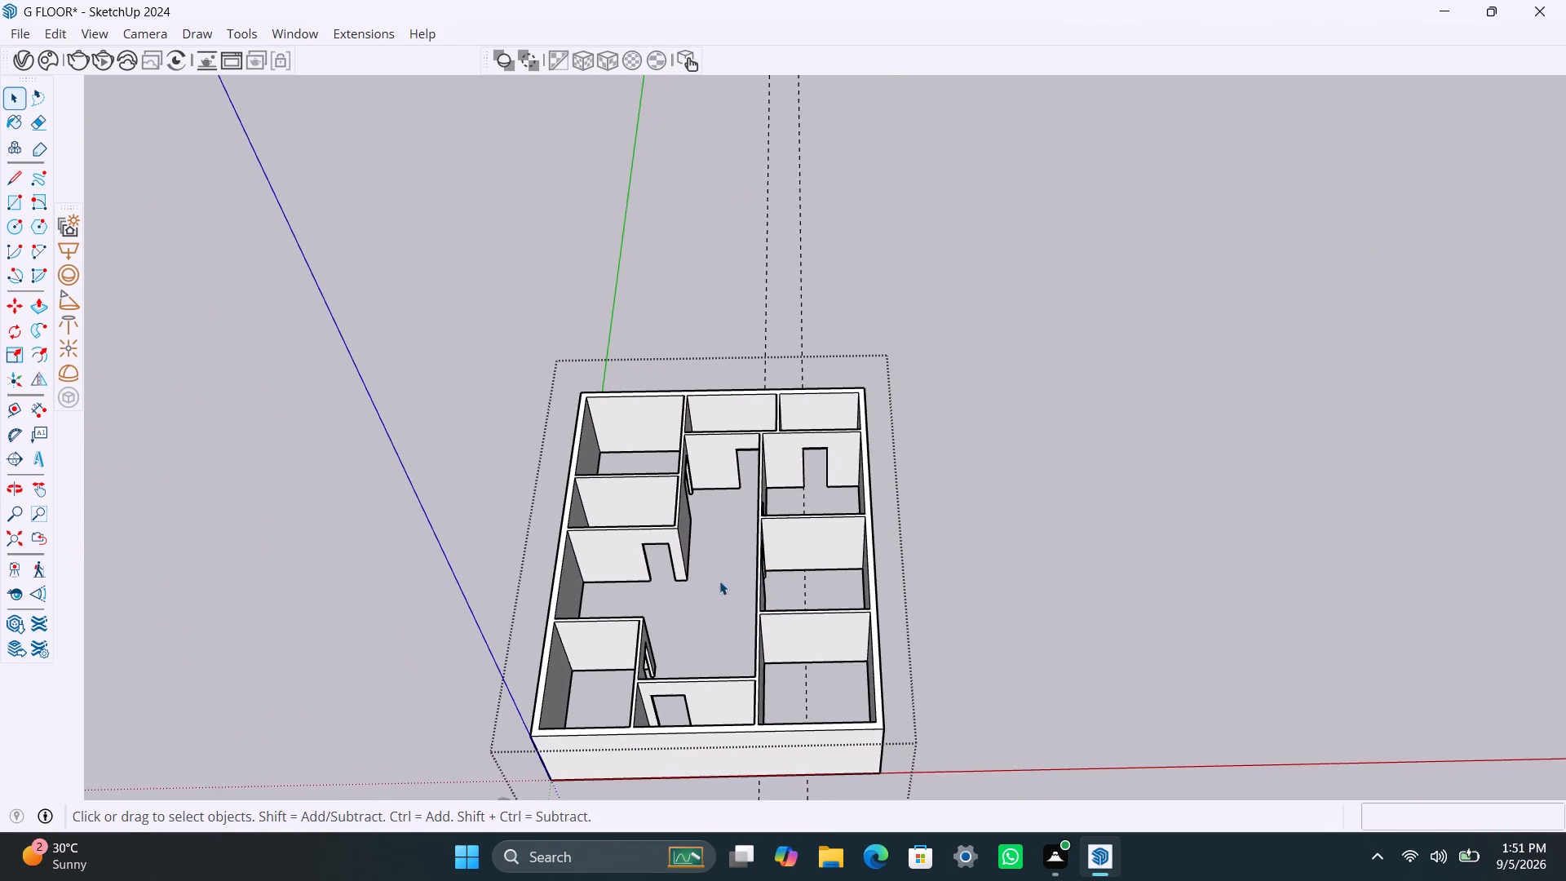
{"action": "scroll", "coordinate": [719, 581], "scroll_direction": "up", "scroll_amount": 1}
{"action": "middle_click_drag", "start_coordinate": [688, 600], "coordinate": [728, 352]}
{"action": "scroll", "coordinate": [706, 290], "scroll_direction": "up", "scroll_amount": 2}
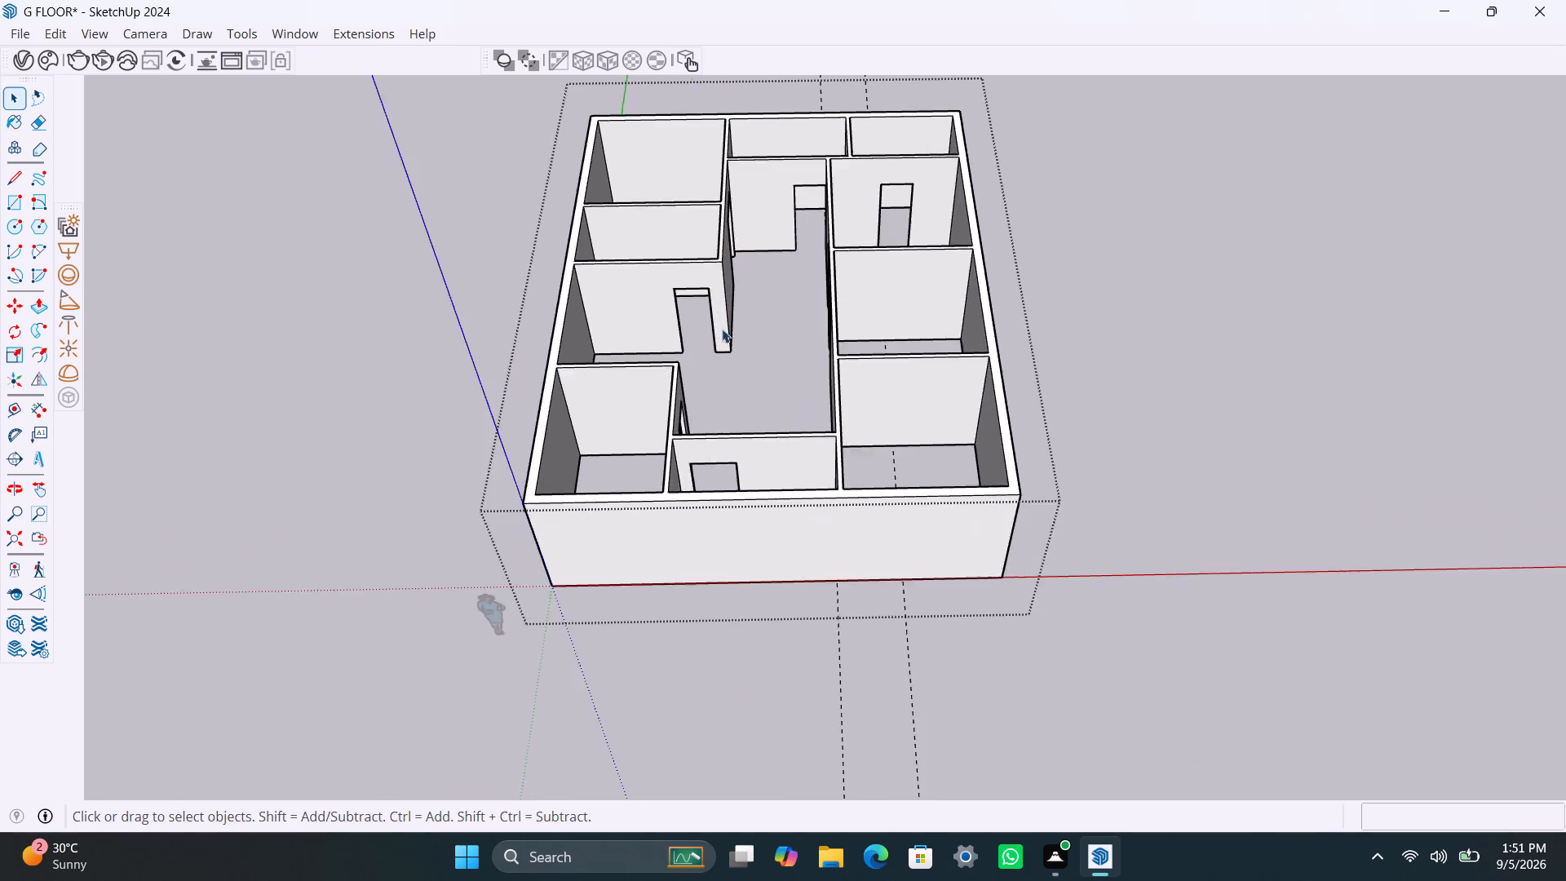
{"action": "middle_click_drag", "start_coordinate": [722, 330], "coordinate": [698, 627]}
{"action": "scroll", "coordinate": [723, 366], "scroll_direction": "up", "scroll_amount": 1}
{"action": "middle_click_drag", "start_coordinate": [723, 366], "coordinate": [702, 564]}
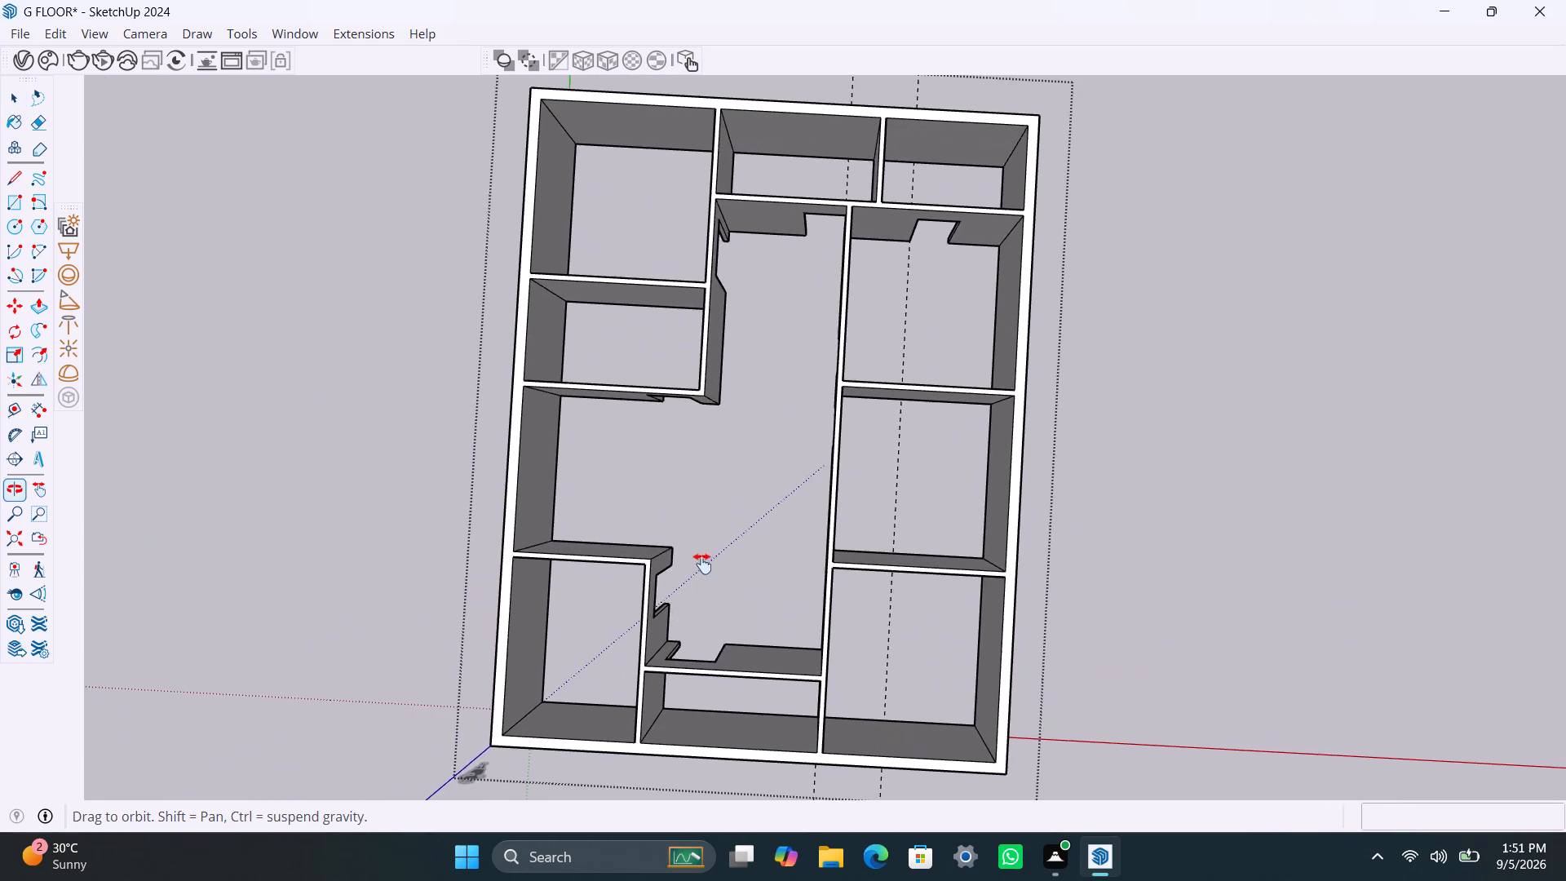
{"action": "middle_click_drag", "start_coordinate": [702, 564], "coordinate": [737, 555]}
{"action": "scroll", "coordinate": [713, 533], "scroll_direction": "up", "scroll_amount": 1}
{"action": "middle_click_drag", "start_coordinate": [729, 608], "coordinate": [752, 618]}
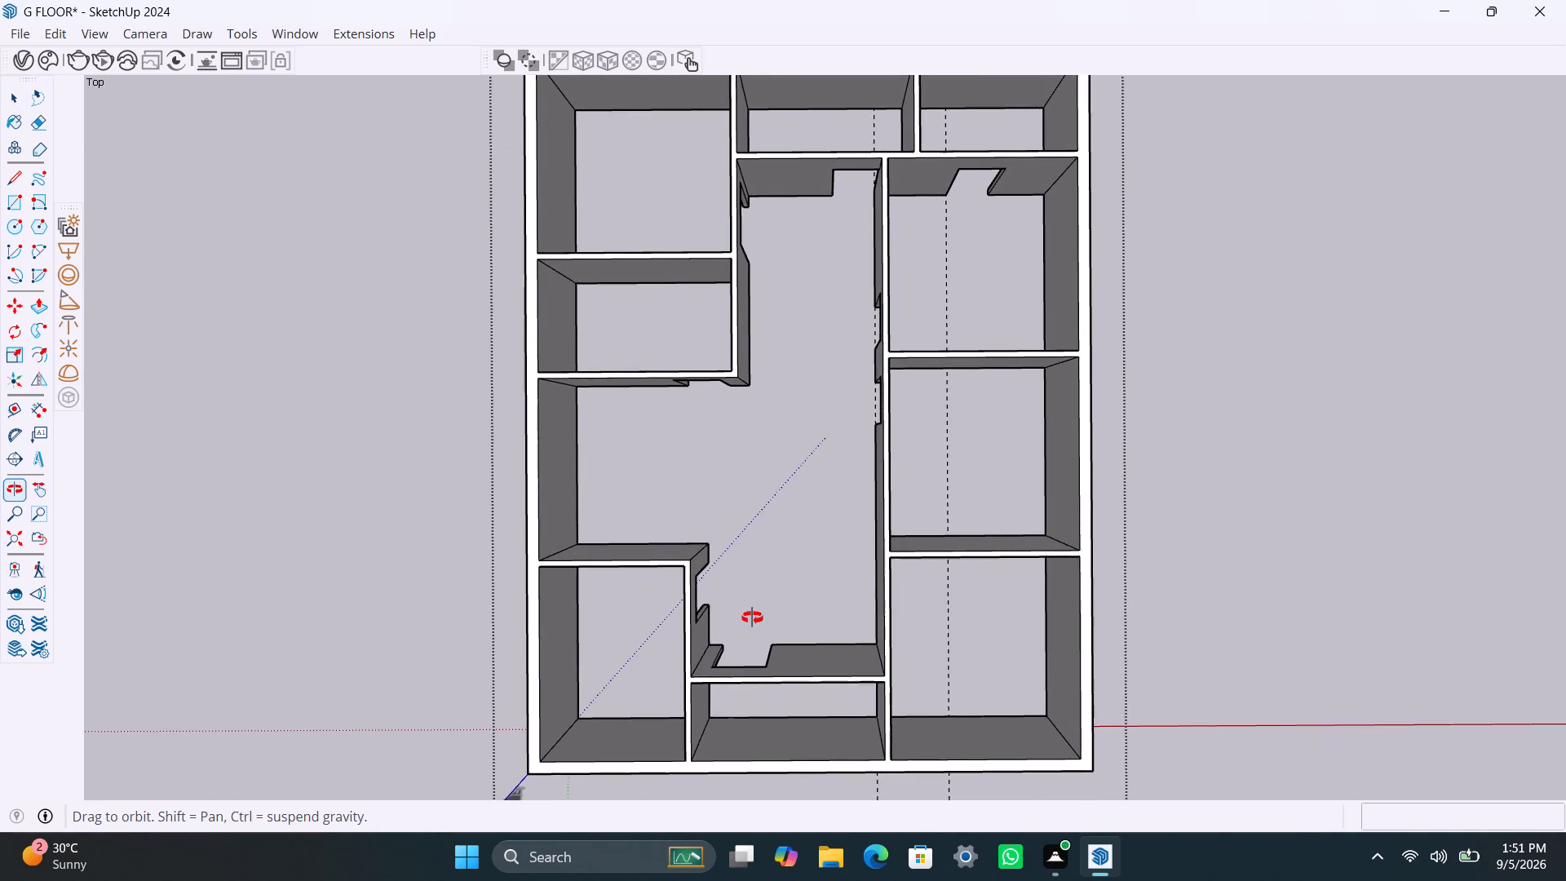
{"action": "middle_click_drag", "start_coordinate": [752, 618], "coordinate": [747, 615]}
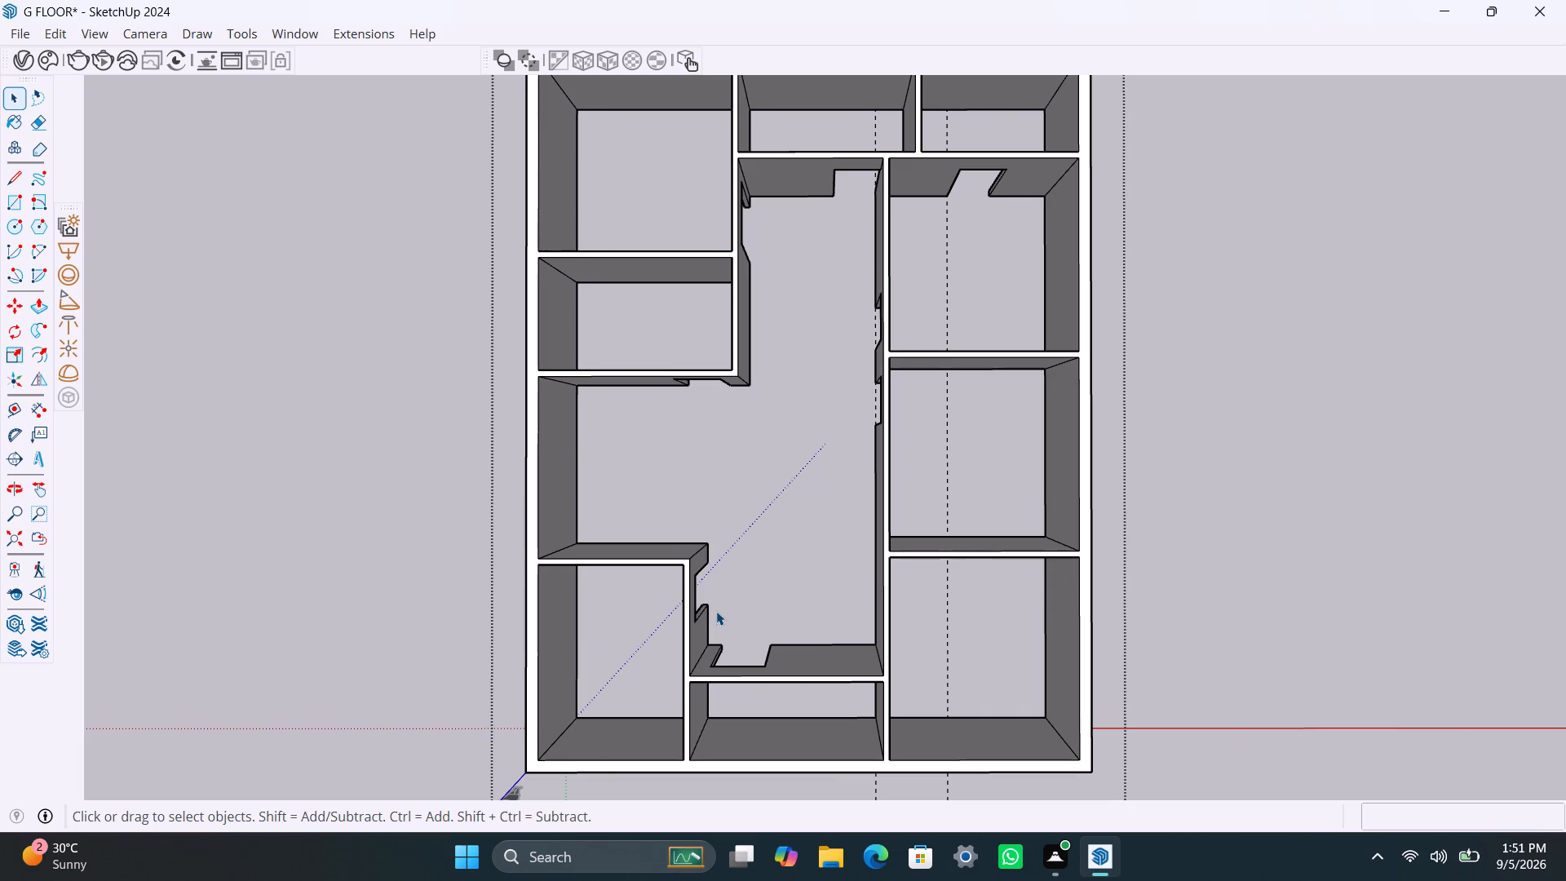
{"action": "scroll", "coordinate": [718, 618], "scroll_direction": "down", "scroll_amount": 3}
{"action": "middle_click_drag", "start_coordinate": [745, 673], "coordinate": [677, 466]}
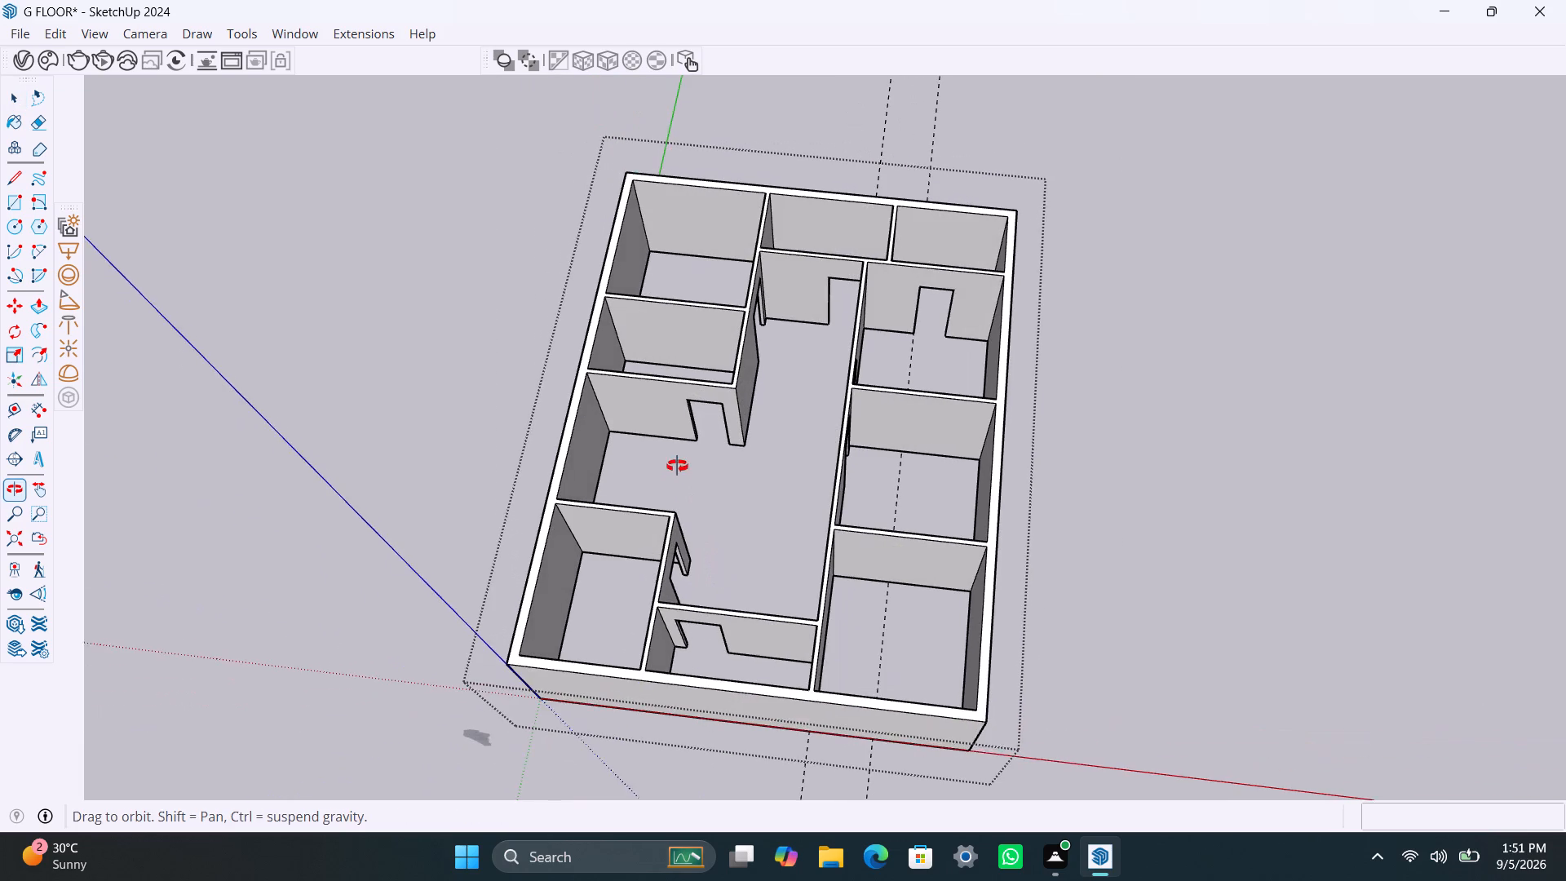
{"action": "middle_click_drag", "start_coordinate": [677, 466], "coordinate": [678, 466]}
{"action": "scroll", "coordinate": [707, 469], "scroll_direction": "up", "scroll_amount": 1}
{"action": "scroll", "coordinate": [770, 544], "scroll_direction": "up", "scroll_amount": 3}
{"action": "scroll", "coordinate": [763, 562], "scroll_direction": "down", "scroll_amount": 5}
{"action": "middle_click_drag", "start_coordinate": [770, 555], "coordinate": [772, 557]}
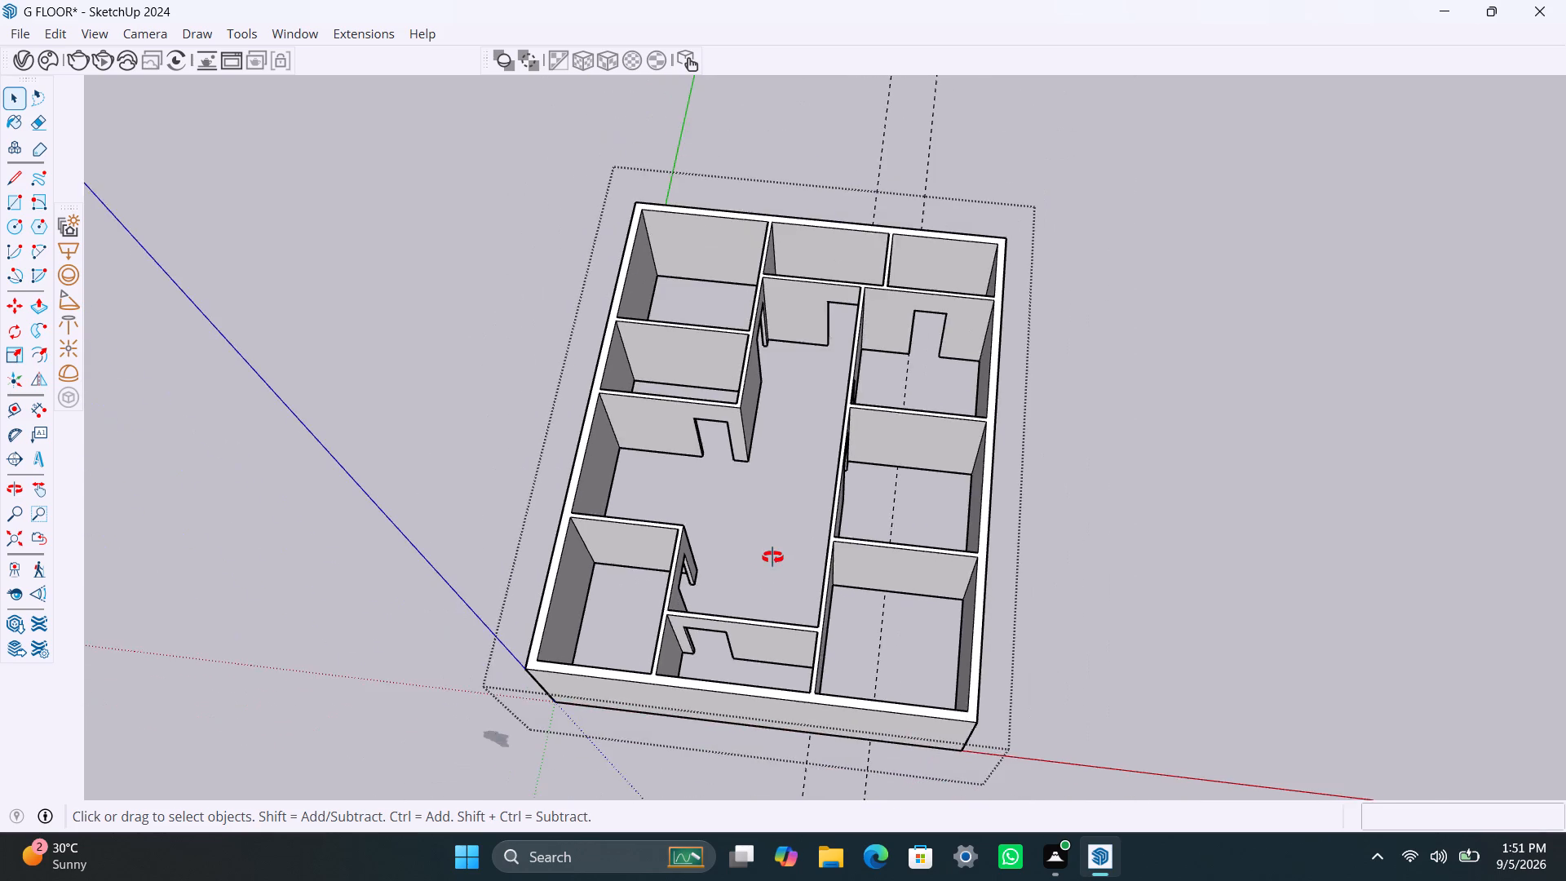
{"action": "middle_click_drag", "start_coordinate": [772, 557], "coordinate": [801, 559]}
{"action": "scroll", "coordinate": [764, 507], "scroll_direction": "up", "scroll_amount": 3}
{"action": "scroll", "coordinate": [683, 563], "scroll_direction": "down", "scroll_amount": 4}
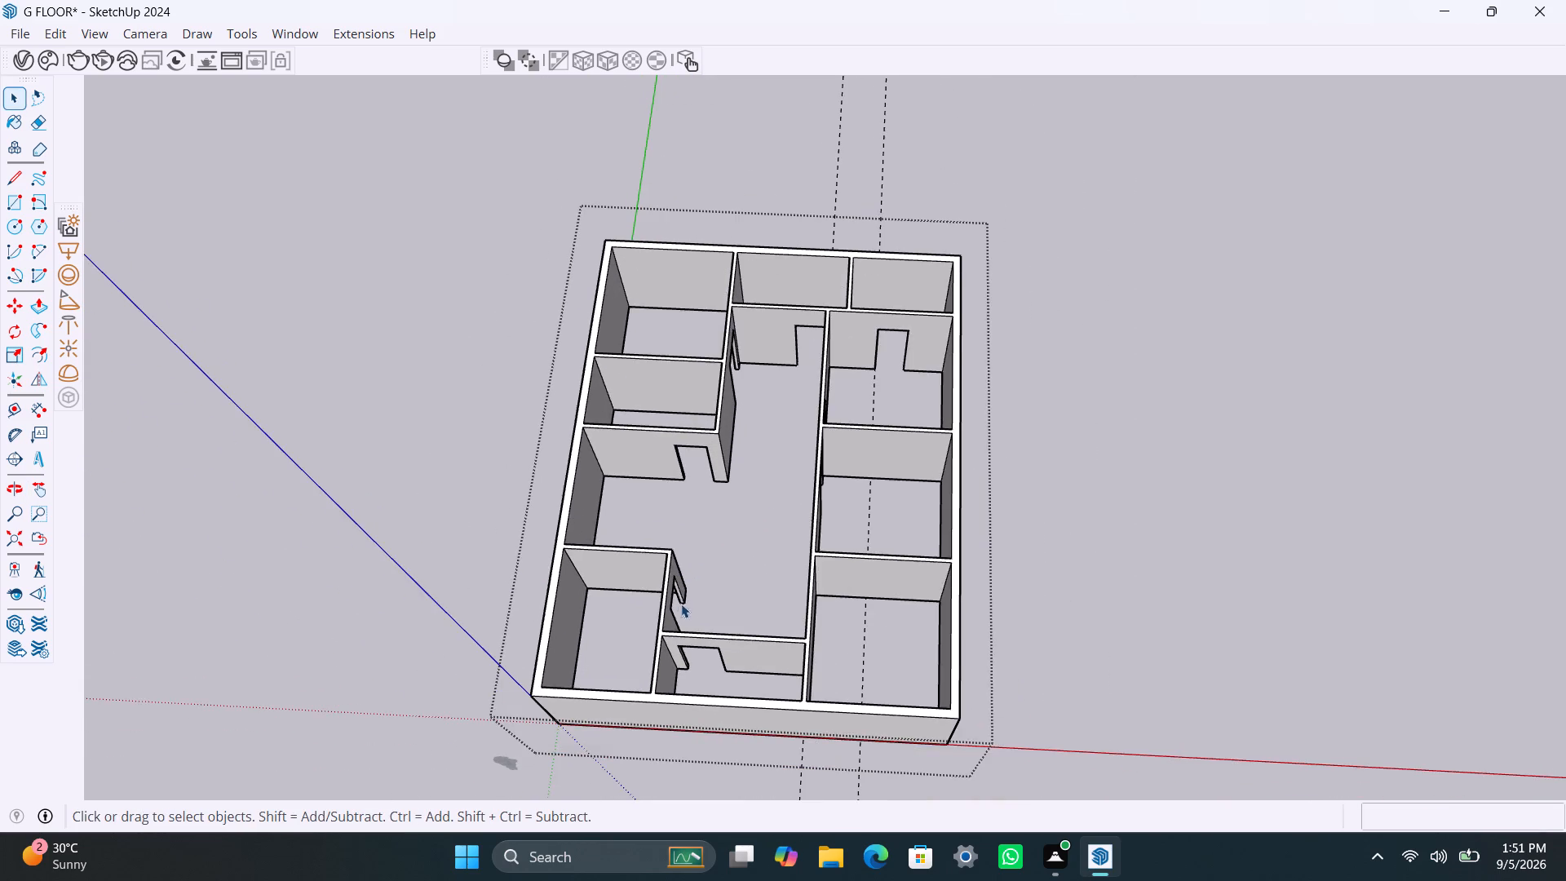
{"action": "middle_click_drag", "start_coordinate": [685, 605], "coordinate": [709, 609]}
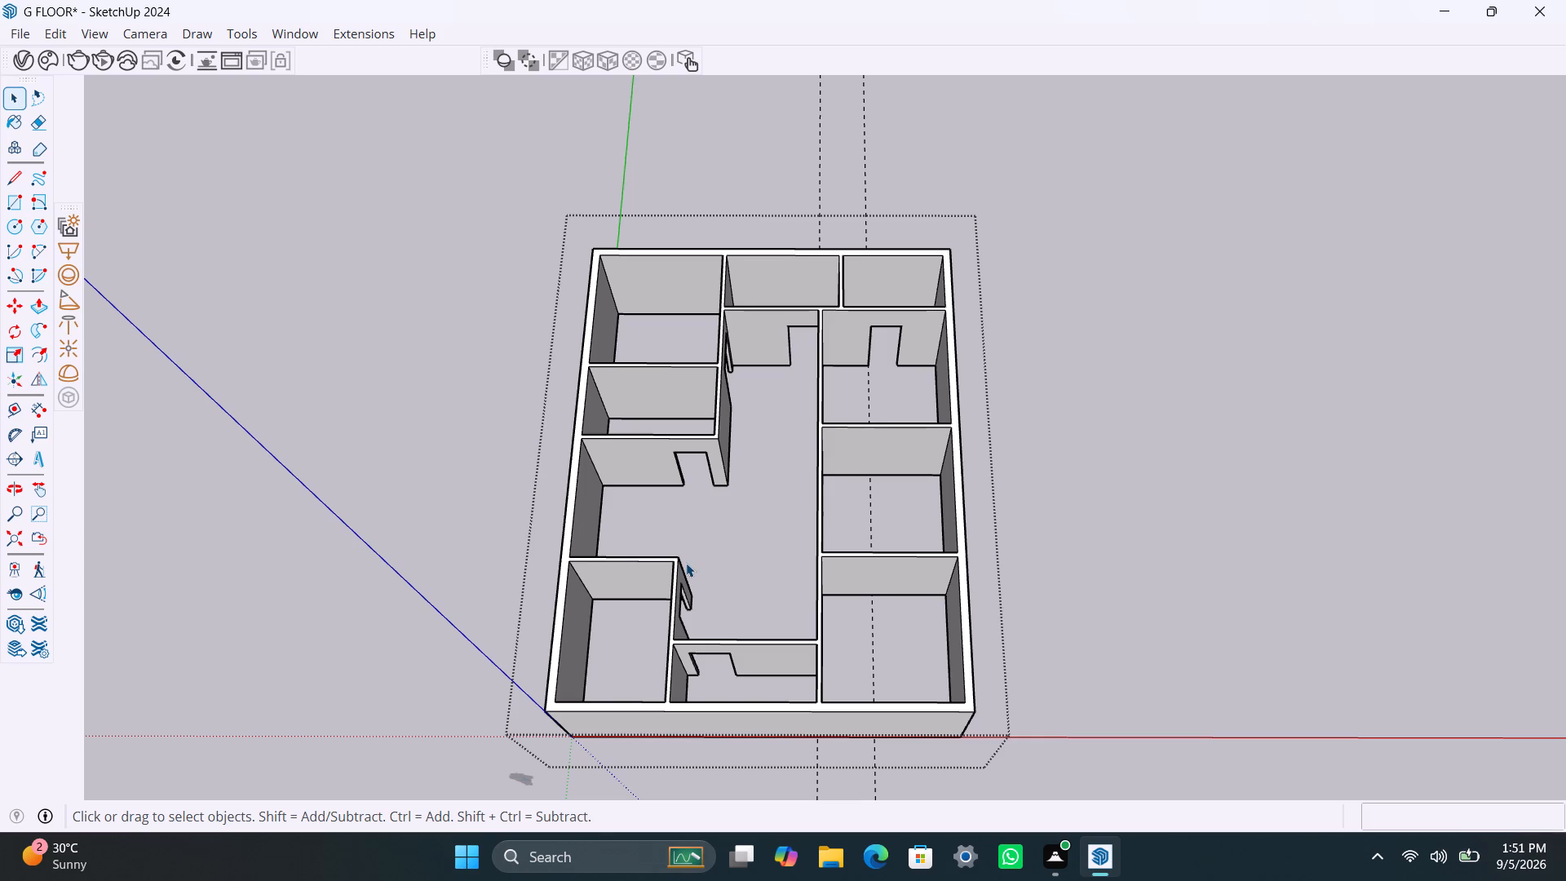
{"action": "scroll", "coordinate": [690, 566], "scroll_direction": "down", "scroll_amount": 5}
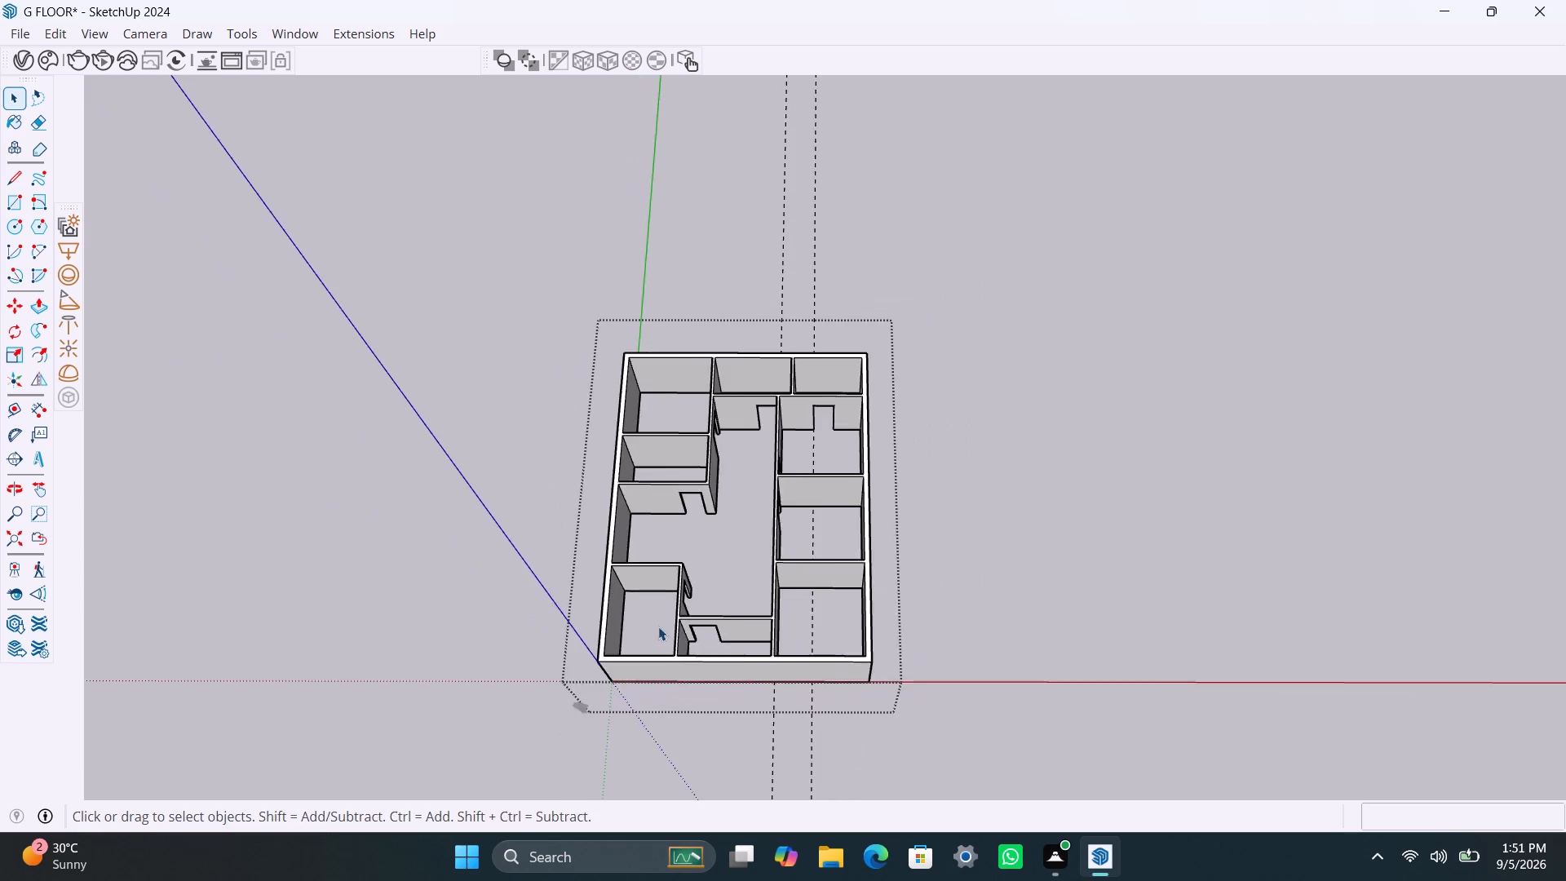
Delete all construction guides from the house model.
{"action": "middle_click_drag", "start_coordinate": [672, 624], "coordinate": [1448, 450]}
{"action": "scroll", "coordinate": [1050, 651], "scroll_direction": "up", "scroll_amount": 6}
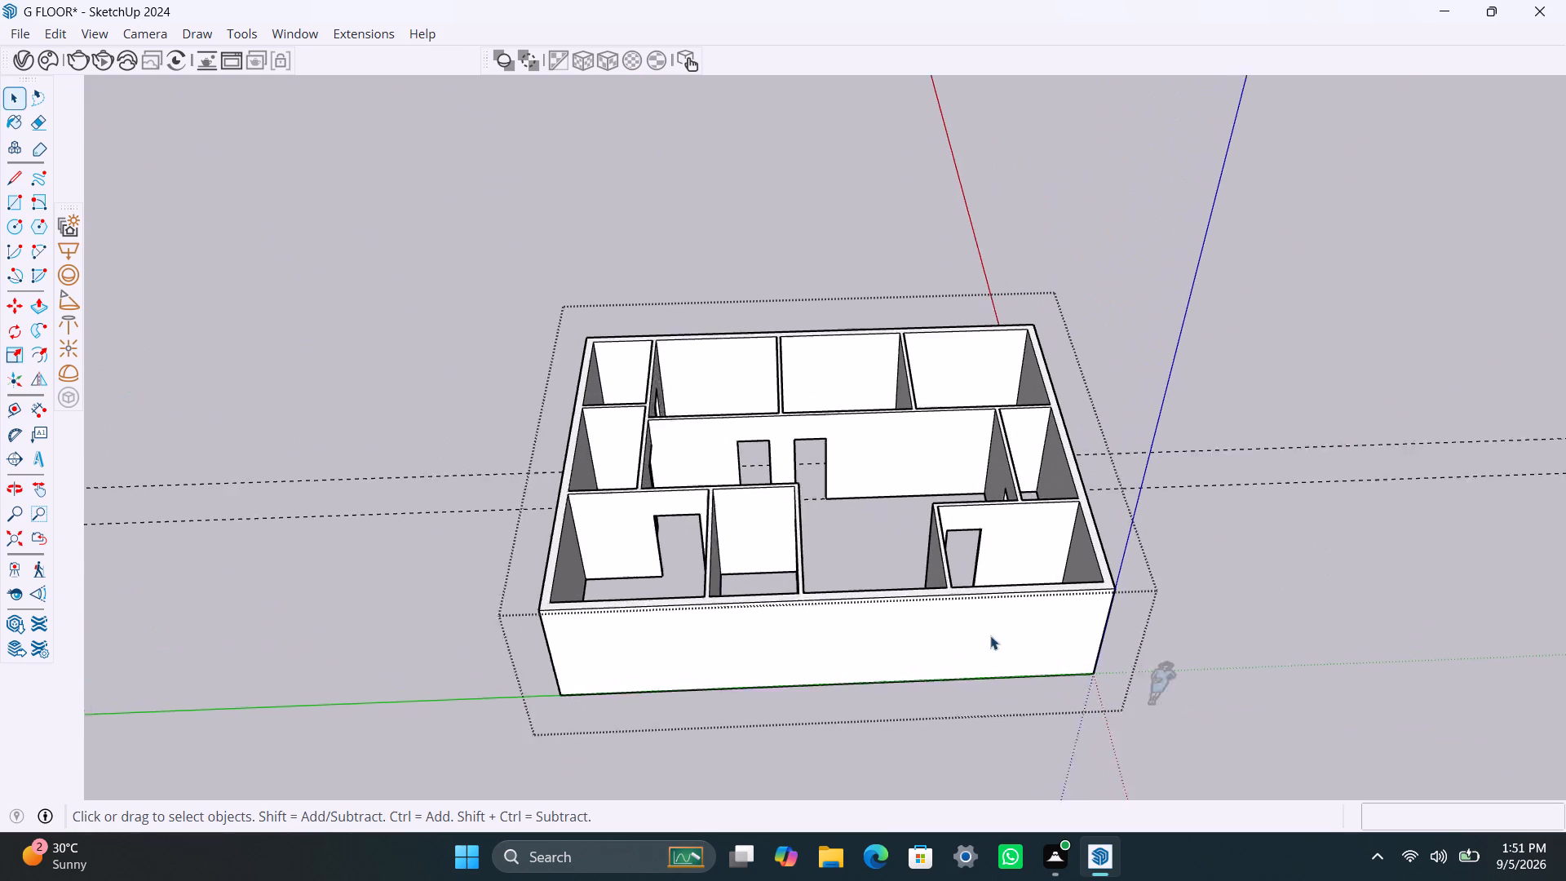
{"action": "middle_click_drag", "start_coordinate": [1001, 647], "coordinate": [917, 650]}
{"action": "scroll", "coordinate": [959, 657], "scroll_direction": "up", "scroll_amount": 4}
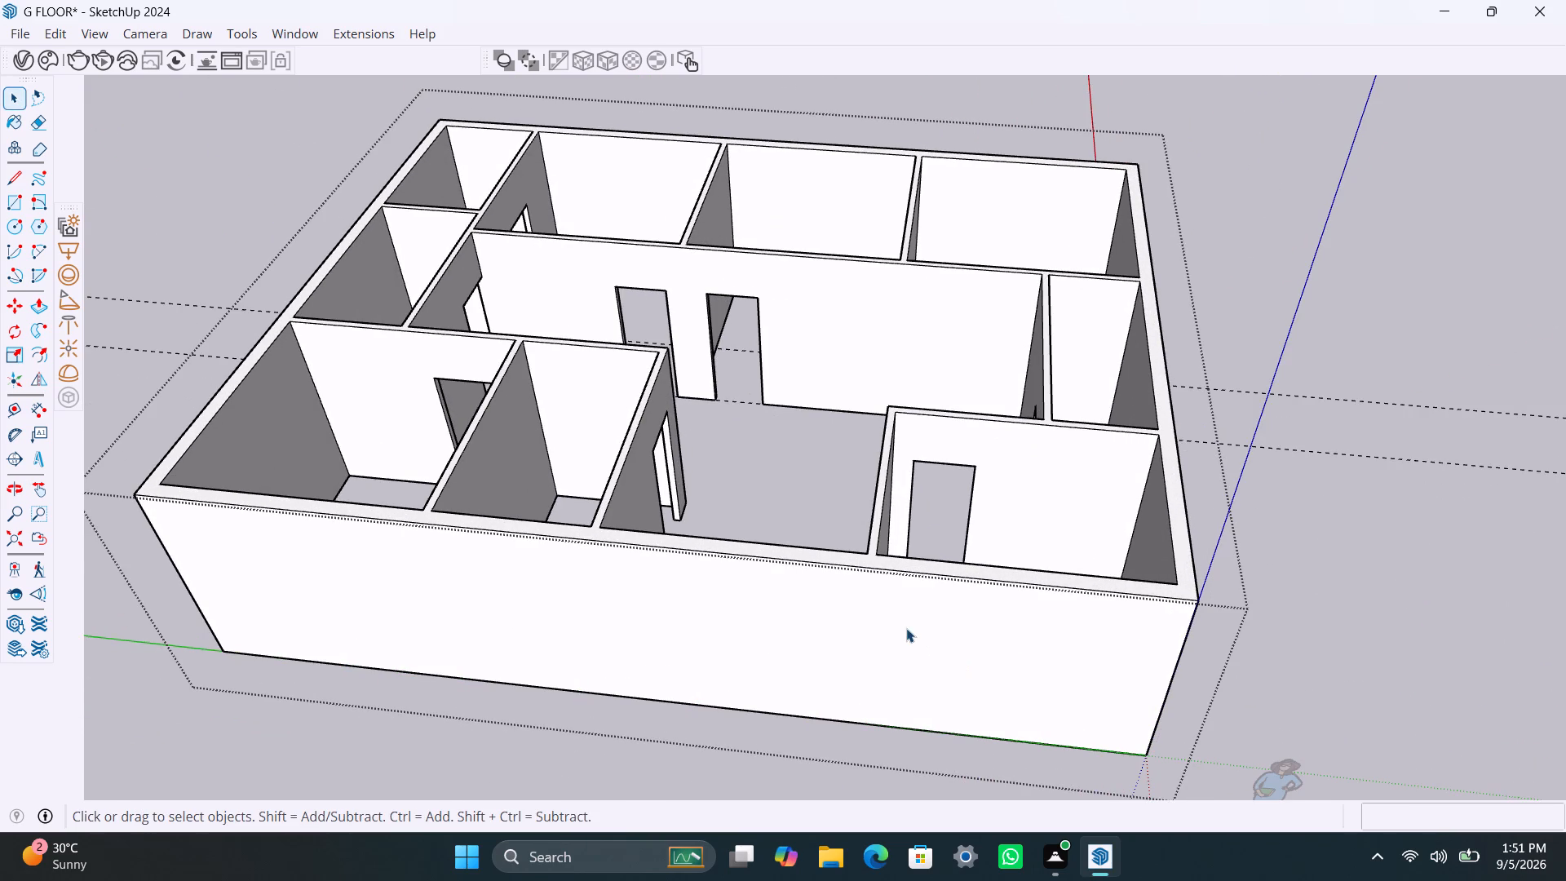
{"action": "key", "text": "t"}
{"action": "key", "text": "space"}
{"action": "left_click", "coordinate": [57, 29]}
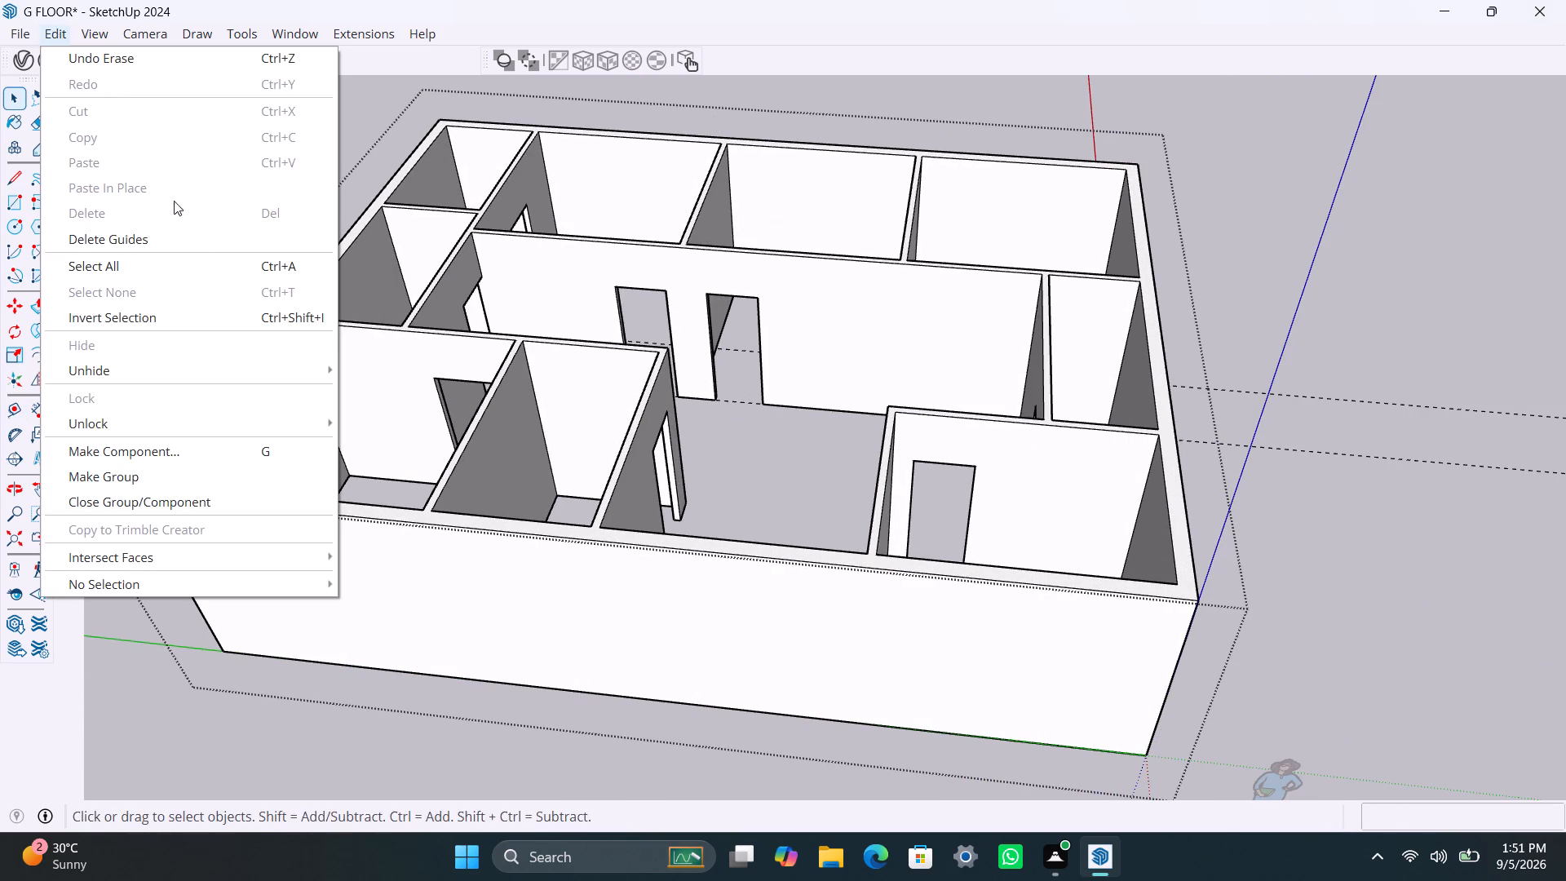
{"action": "left_click", "coordinate": [188, 226]}
Place two vertical guides on the 45' outer wall beside the origin corner: about 4' 3" from the corner edge, and 4' beyond that.
{"action": "scroll", "coordinate": [770, 677], "scroll_direction": "down", "scroll_amount": 3}
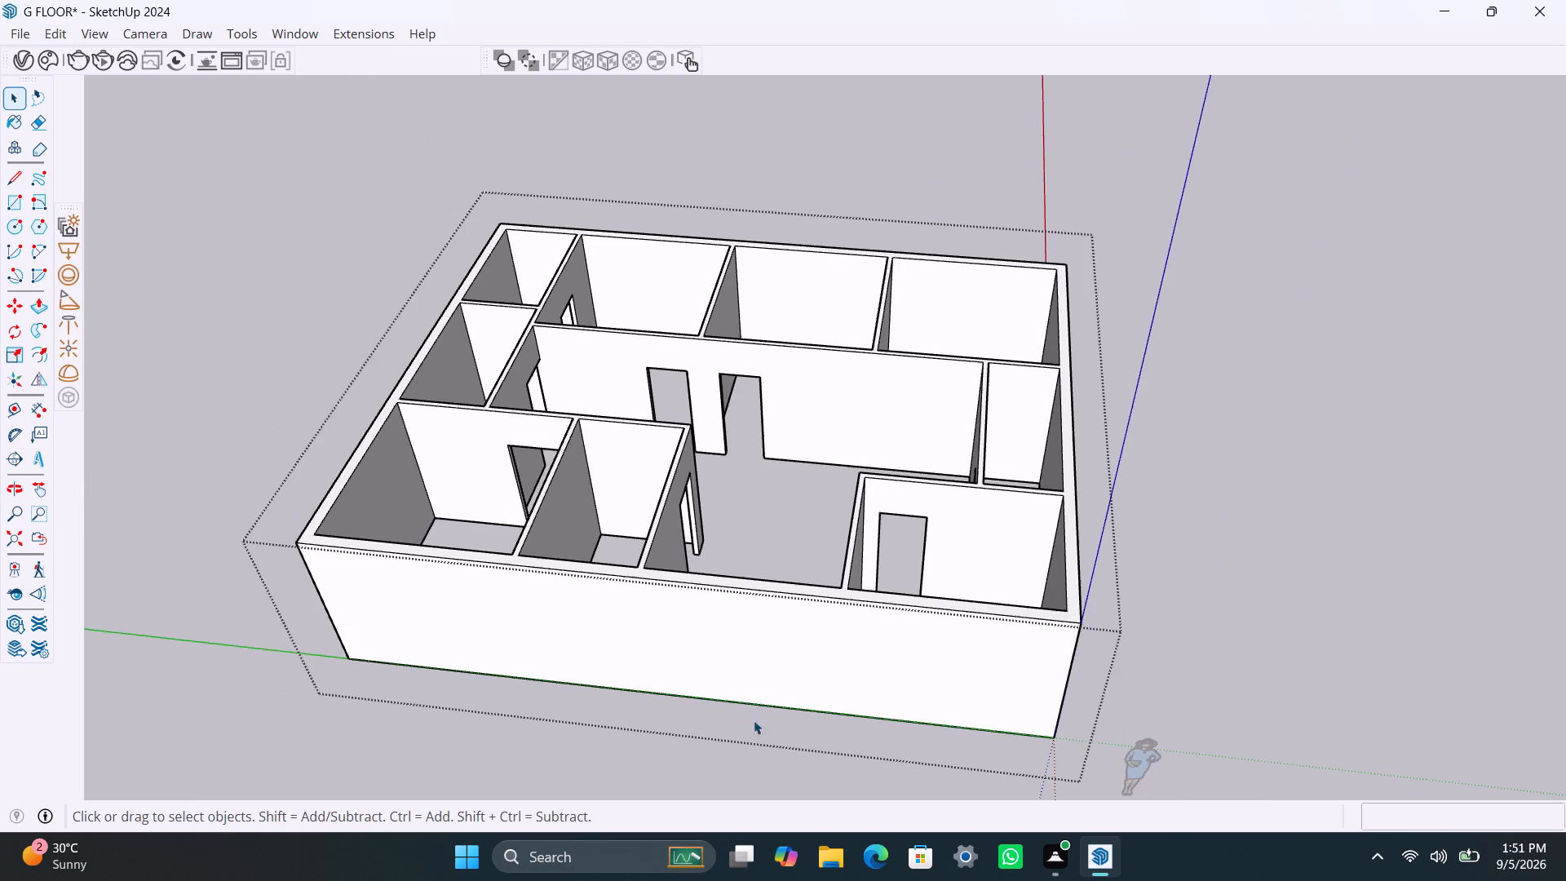
{"action": "middle_click_drag", "start_coordinate": [763, 746], "coordinate": [843, 772]}
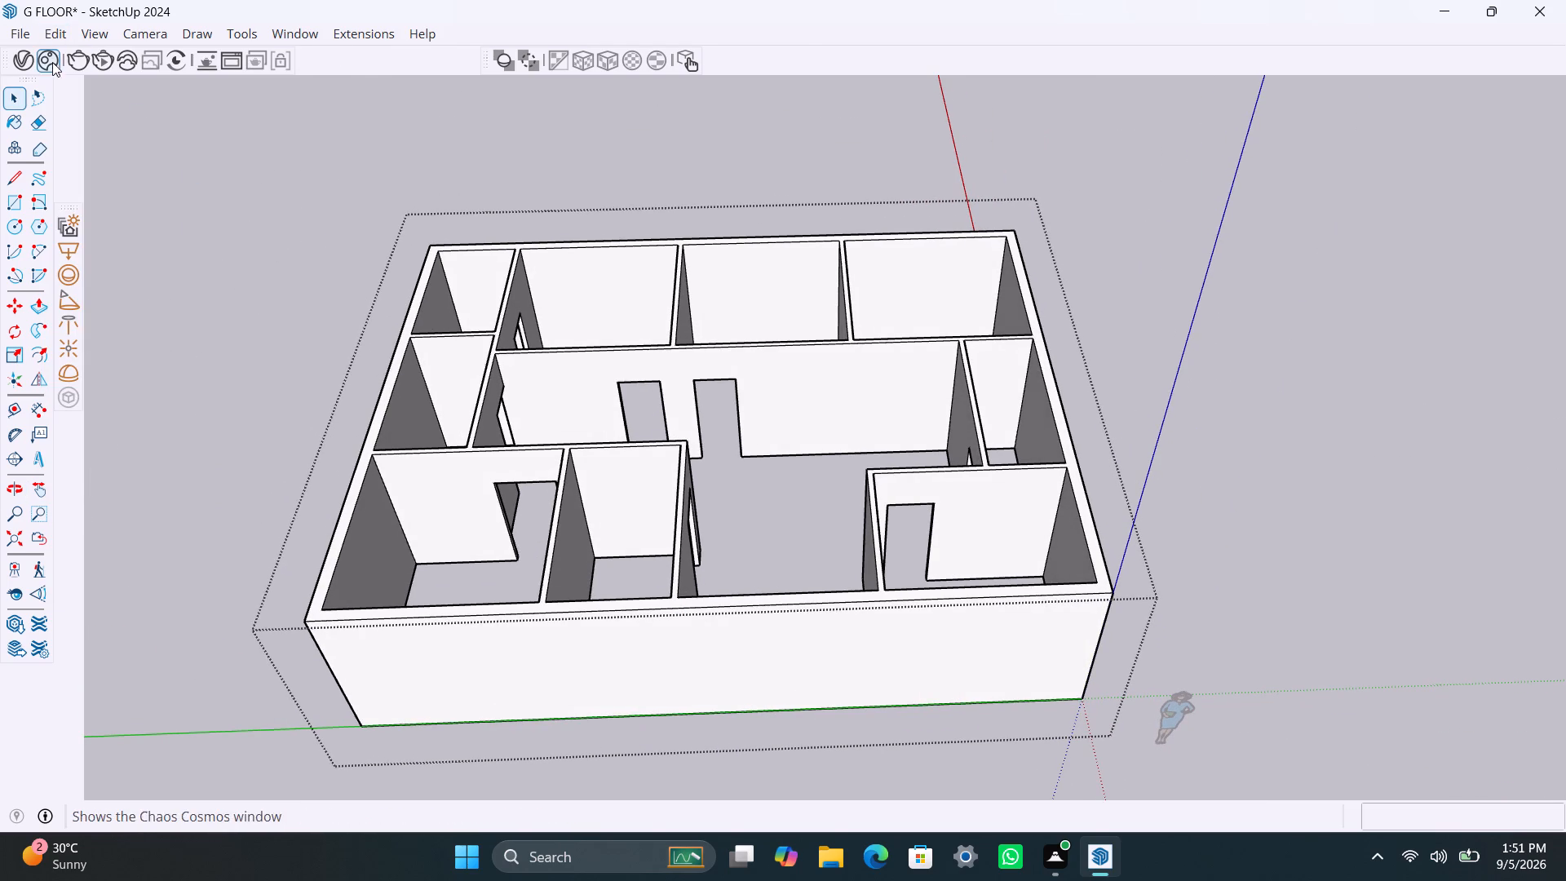
{"action": "key", "text": "t"}
{"action": "key", "text": "Return"}
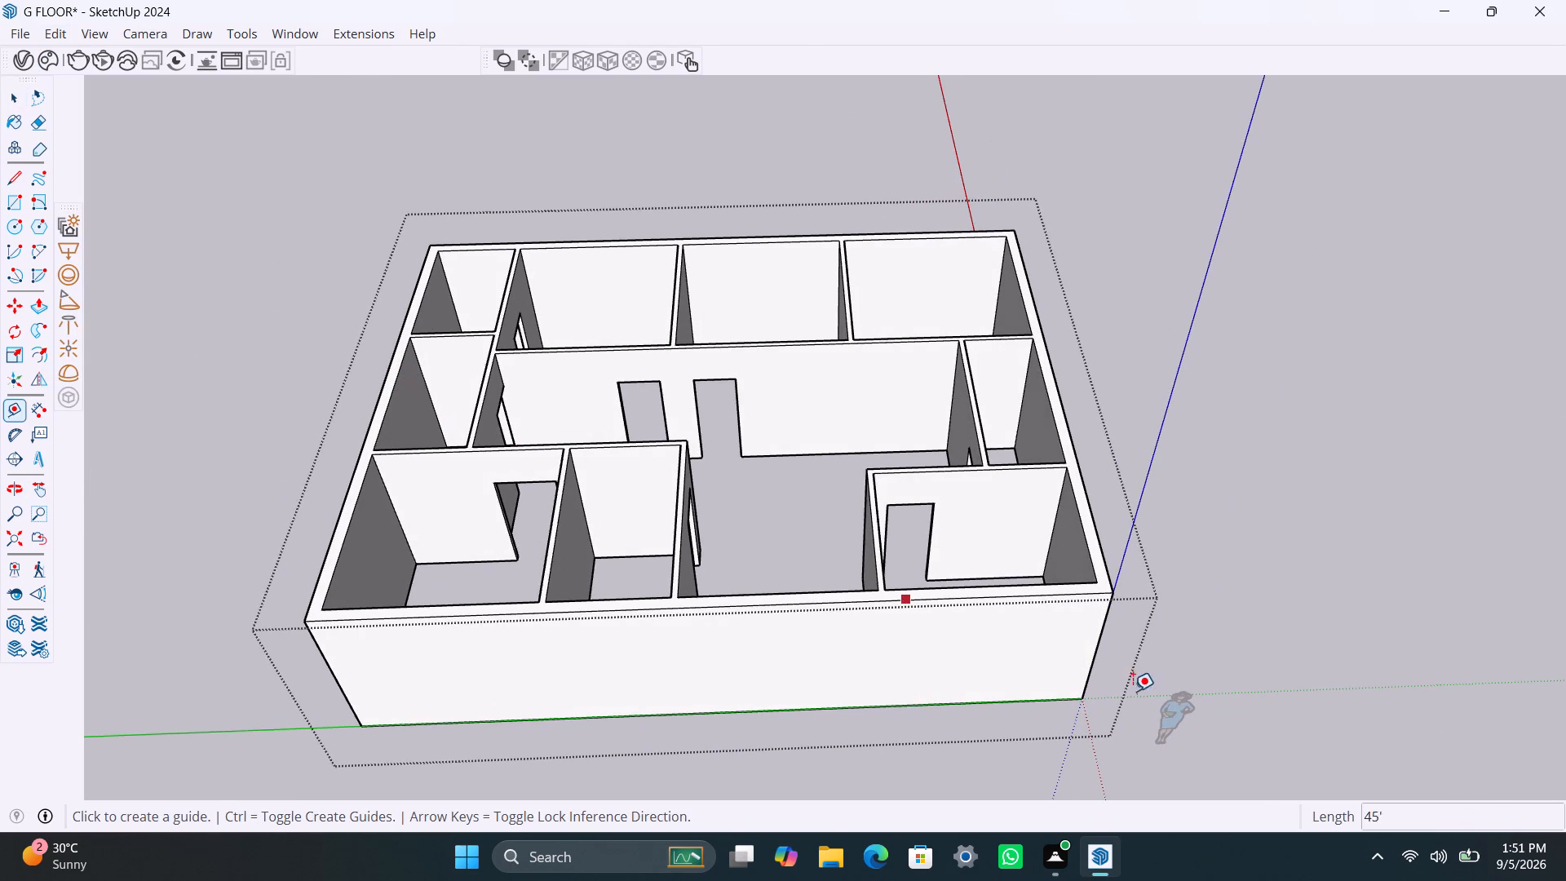
{"action": "left_click", "coordinate": [1099, 635]}
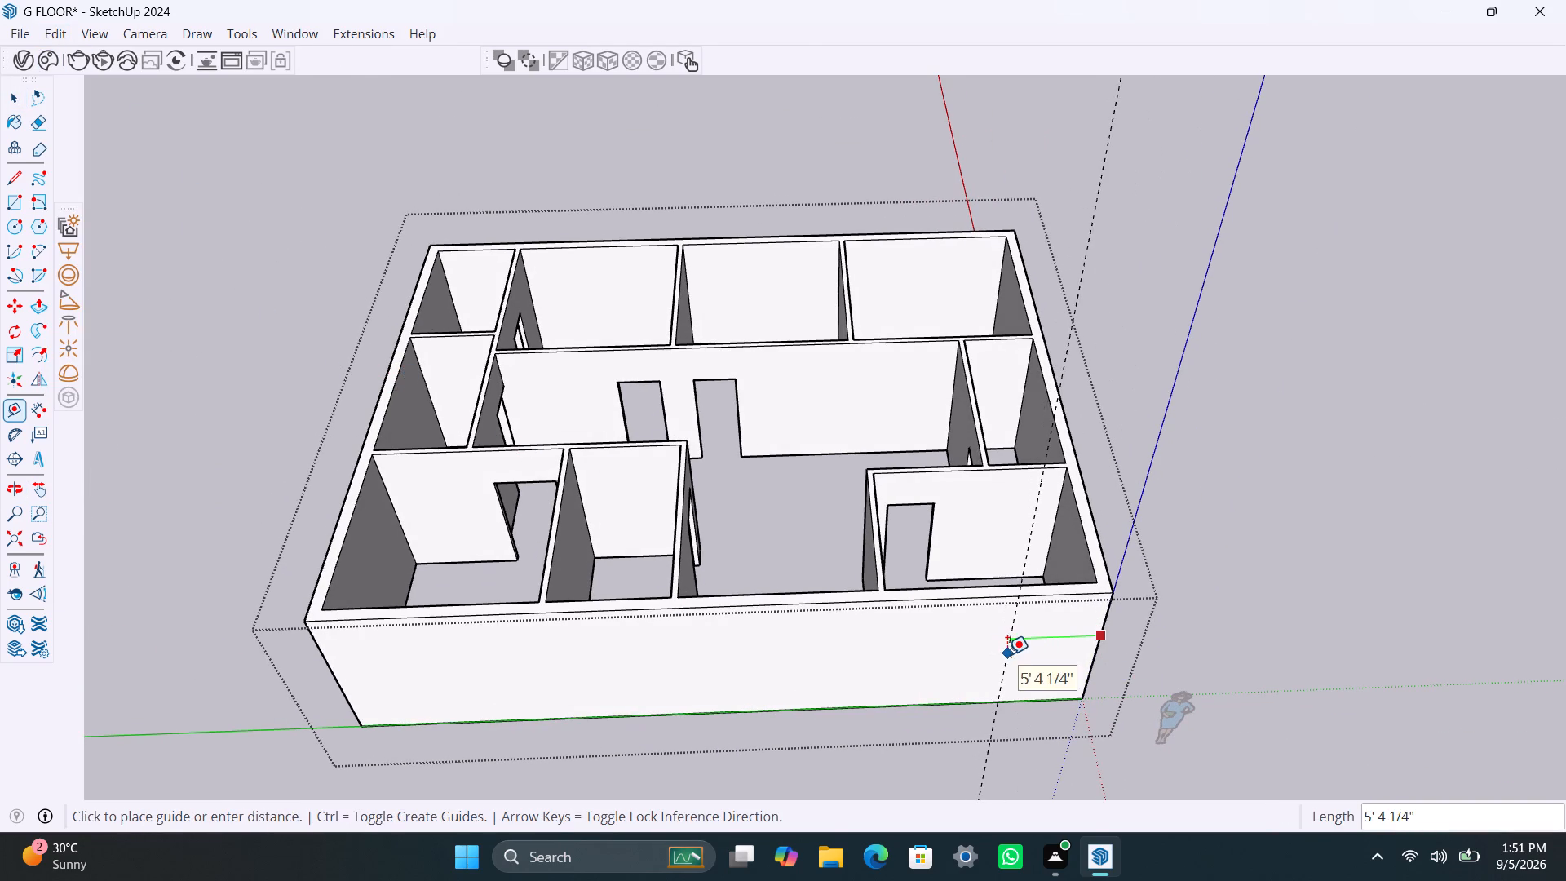
{"action": "scroll", "coordinate": [1011, 653], "scroll_direction": "down", "scroll_amount": 2}
{"action": "middle_click_drag", "start_coordinate": [1011, 649], "coordinate": [902, 586]}
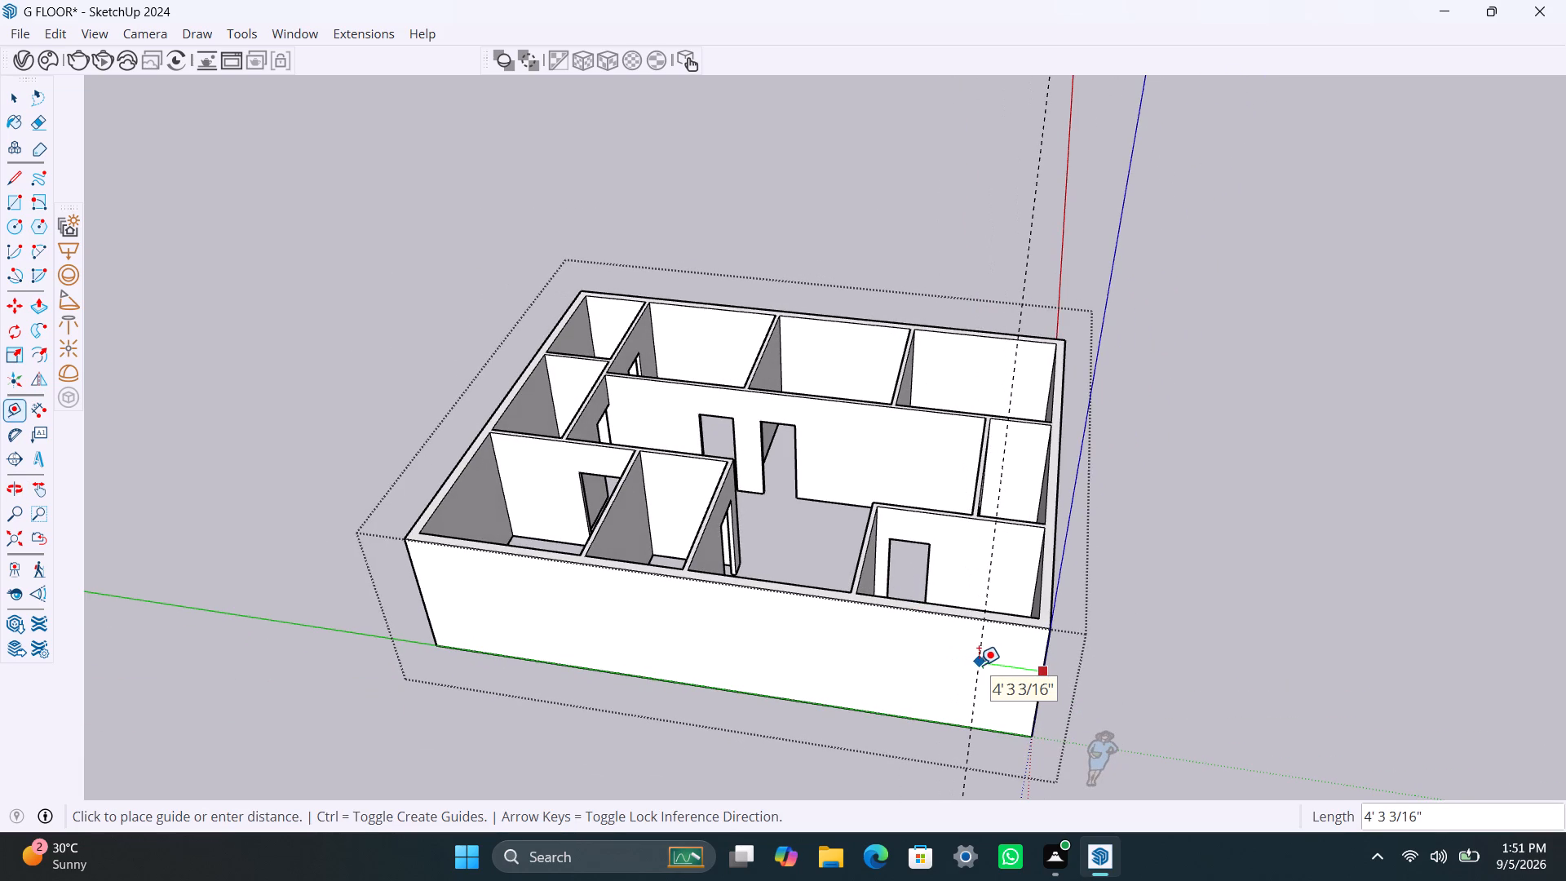
{"action": "left_click", "coordinate": [979, 665]}
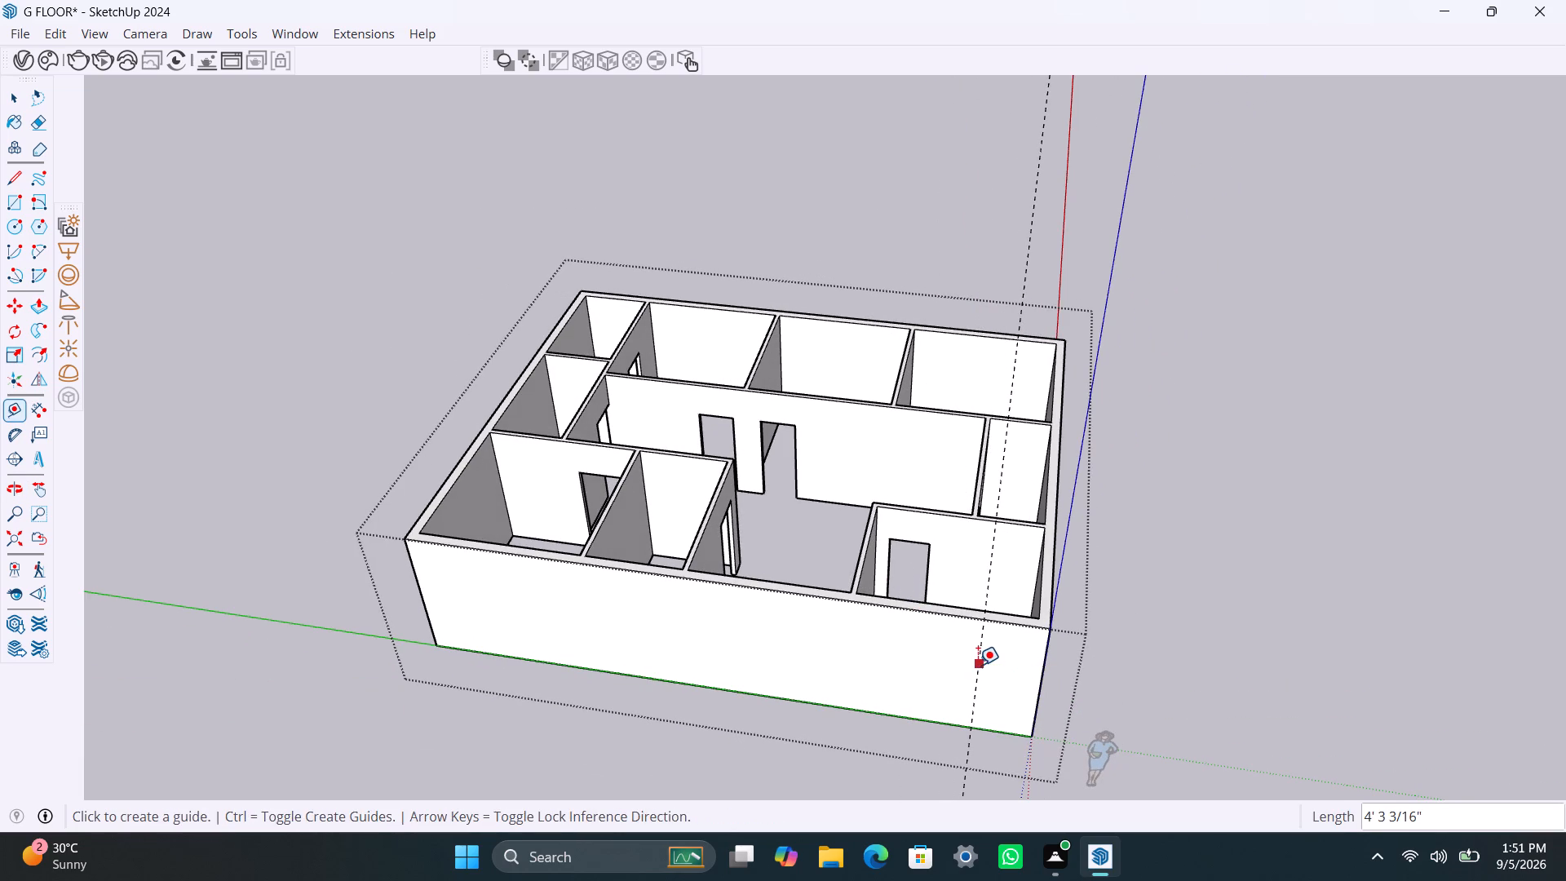
{"action": "left_click", "coordinate": [977, 669]}
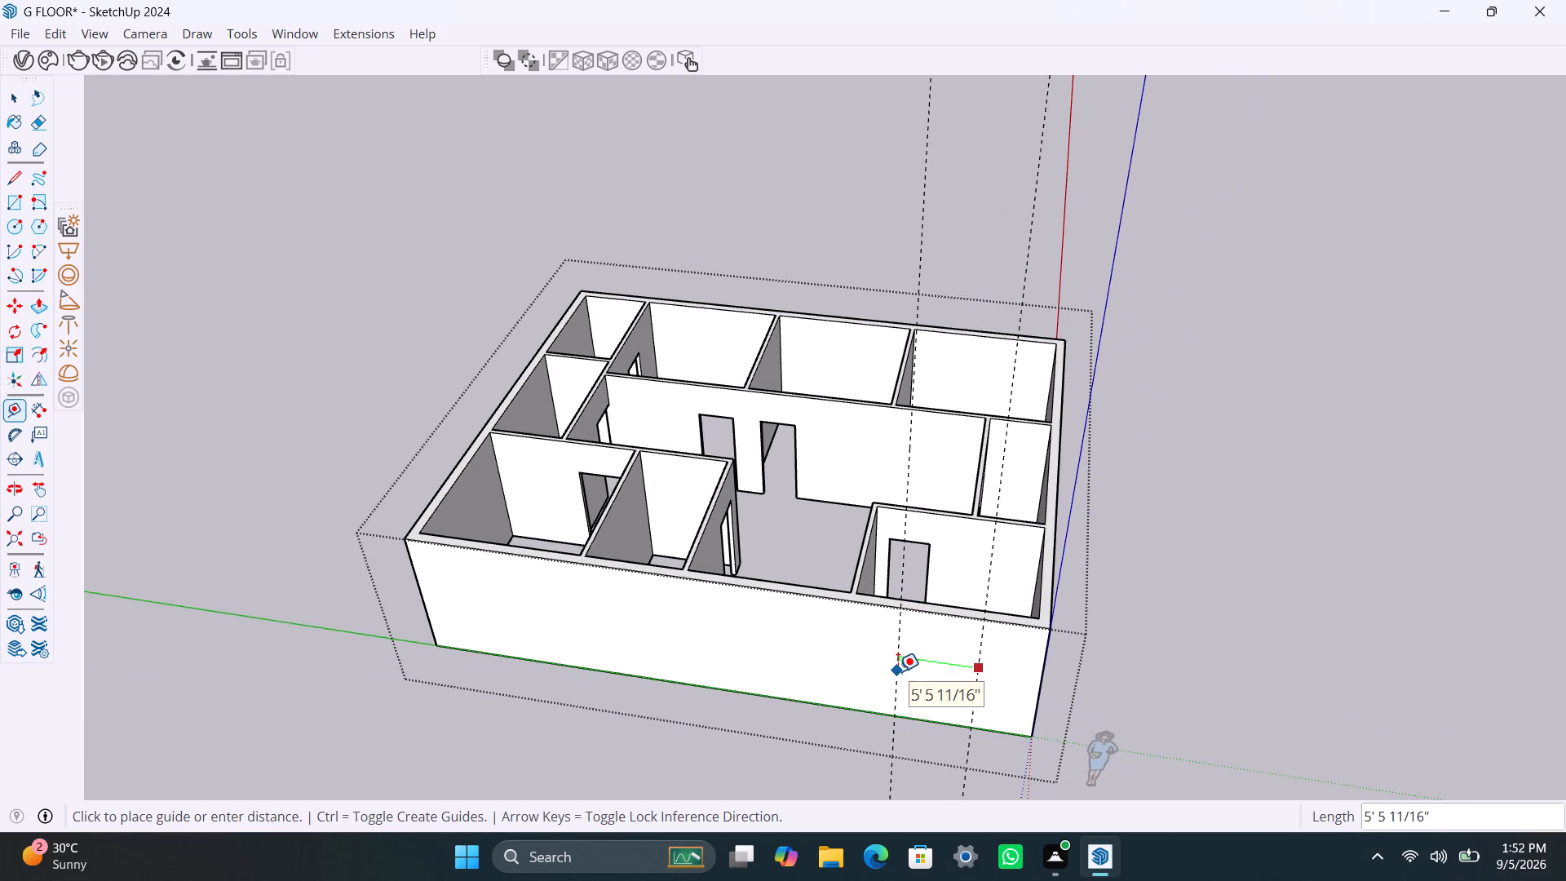
{"action": "type", "text": "4'"}
{"action": "key", "text": "Return"}
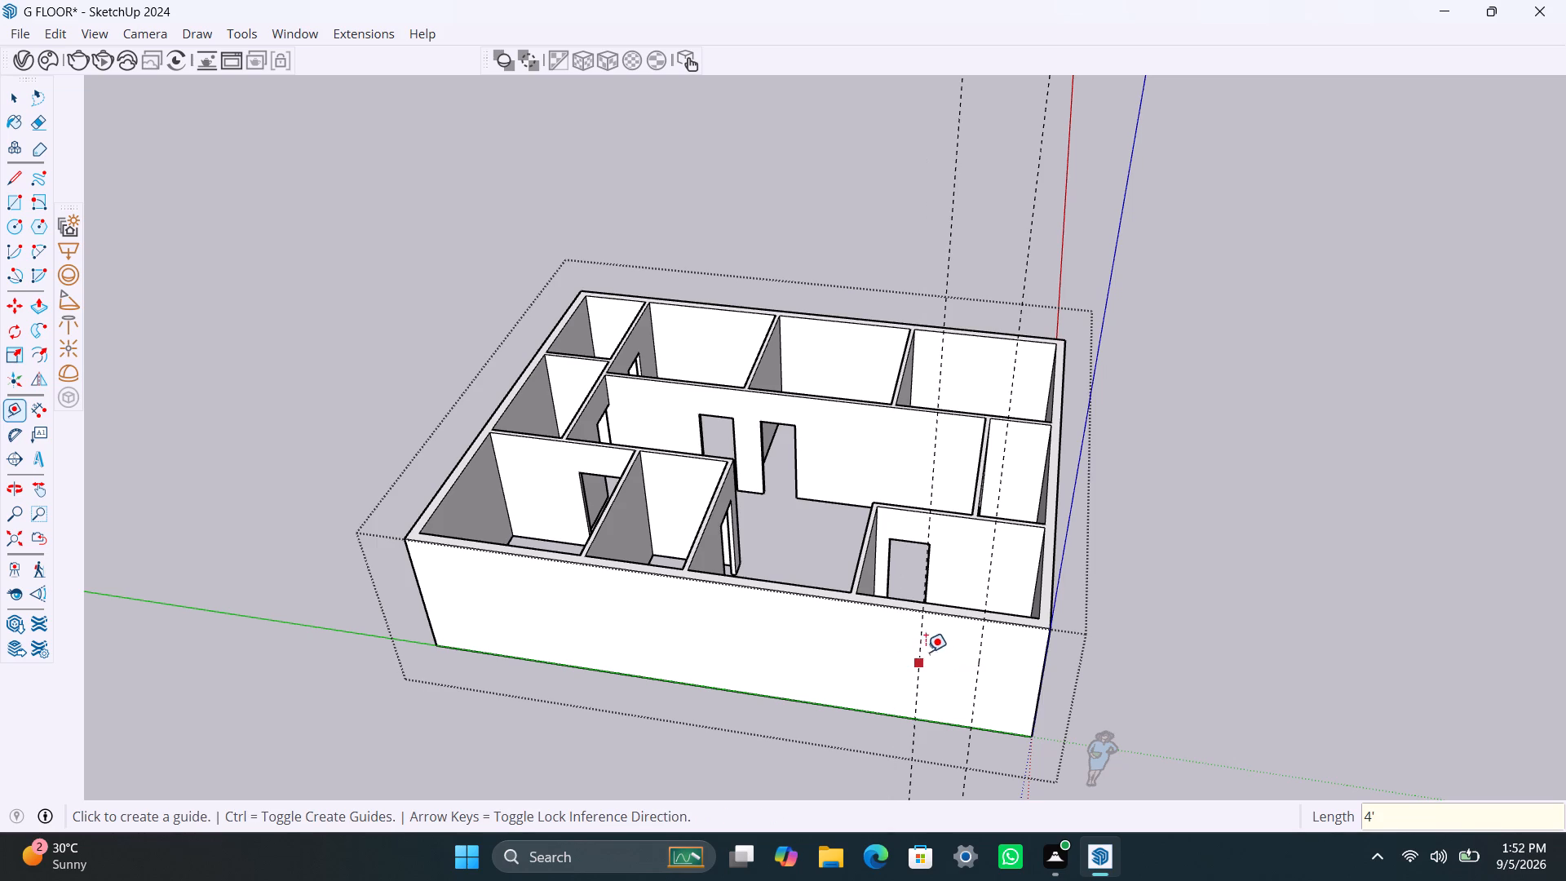
Place two horizontal guides on the same outer wall: 3' below its top edge and 4' below that guide.
{"action": "left_click", "coordinate": [951, 616]}
{"action": "type", "text": "3'"}
{"action": "key", "text": "Return"}
{"action": "left_click", "coordinate": [962, 652]}
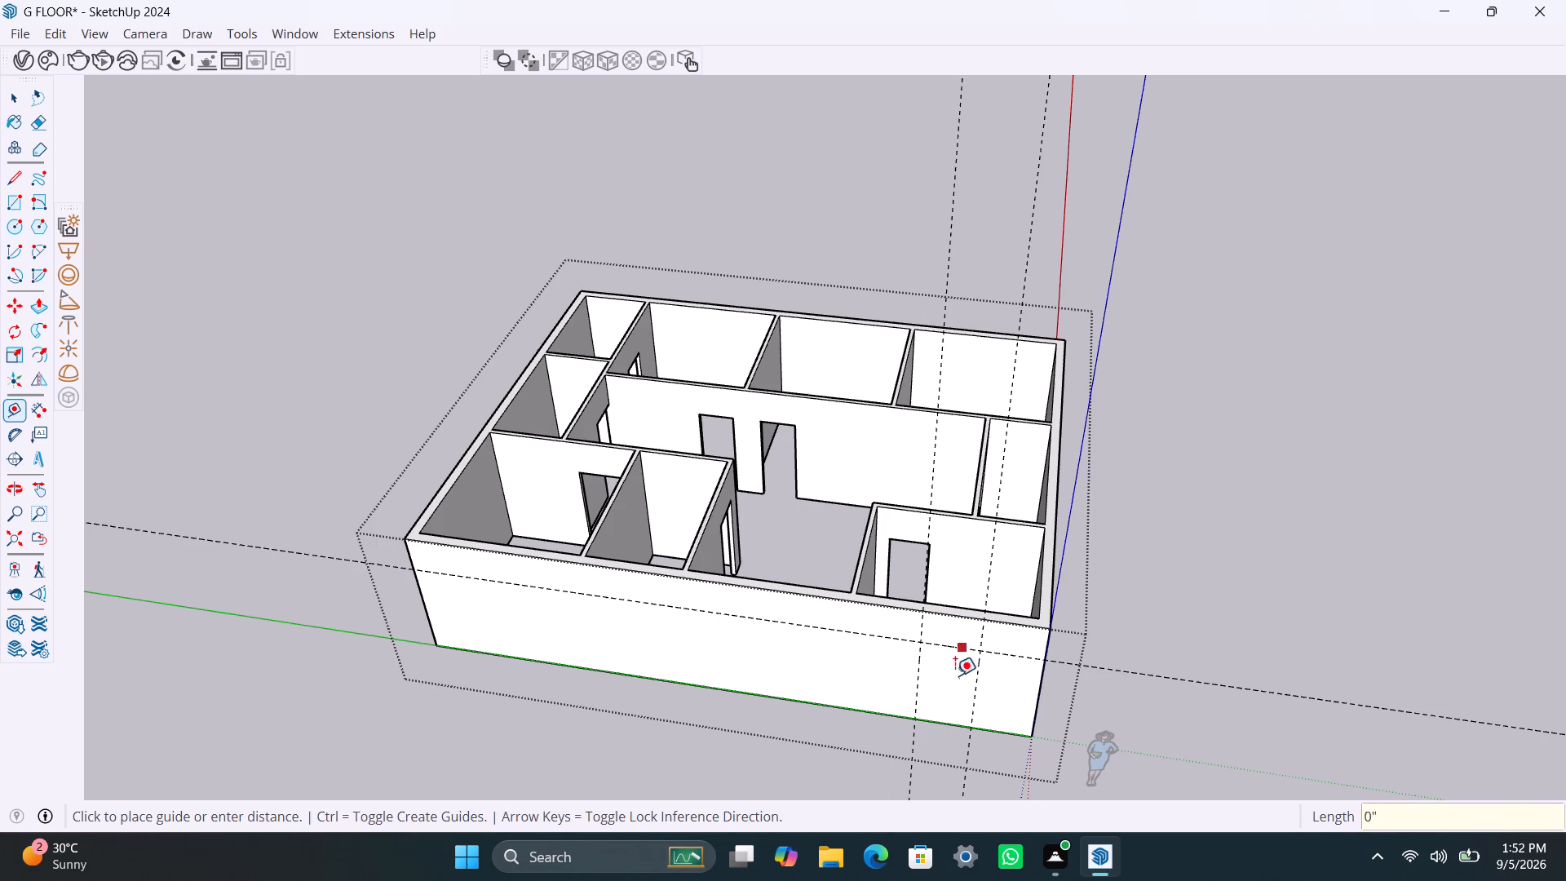
{"action": "type", "text": "4'"}
{"action": "key", "text": "Return"}
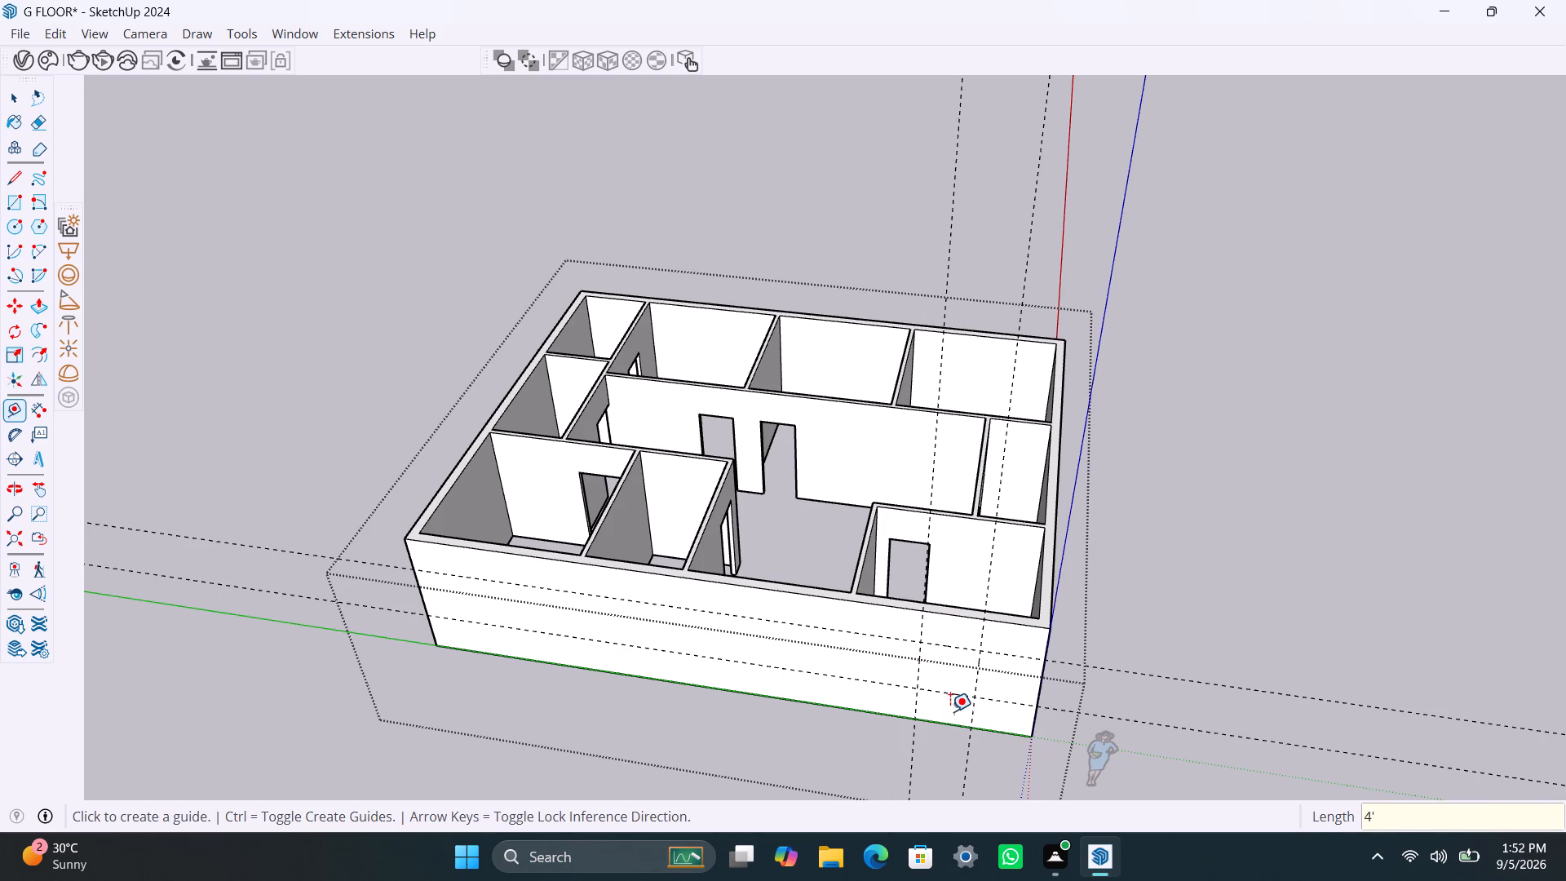
Draw a rectangle about 4' by 5' 1" on the outer wall between the vertical guides, starting where the upper guides cross.
{"action": "key", "text": "space"}
{"action": "key", "text": "r"}
{"action": "scroll", "coordinate": [936, 664], "scroll_direction": "up", "scroll_amount": 4}
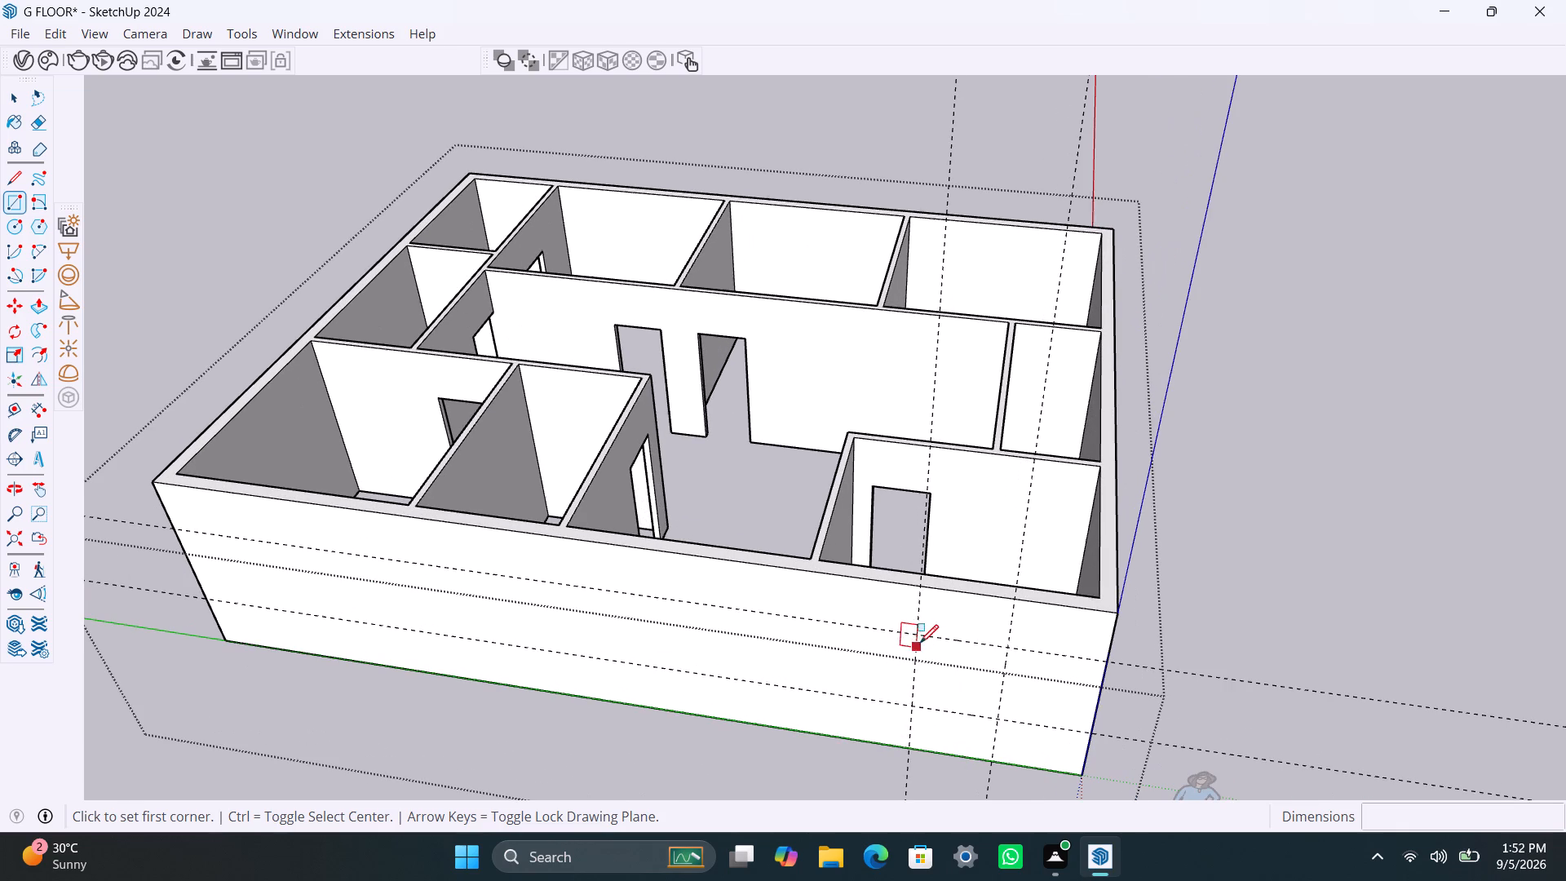
{"action": "left_click", "coordinate": [919, 632]}
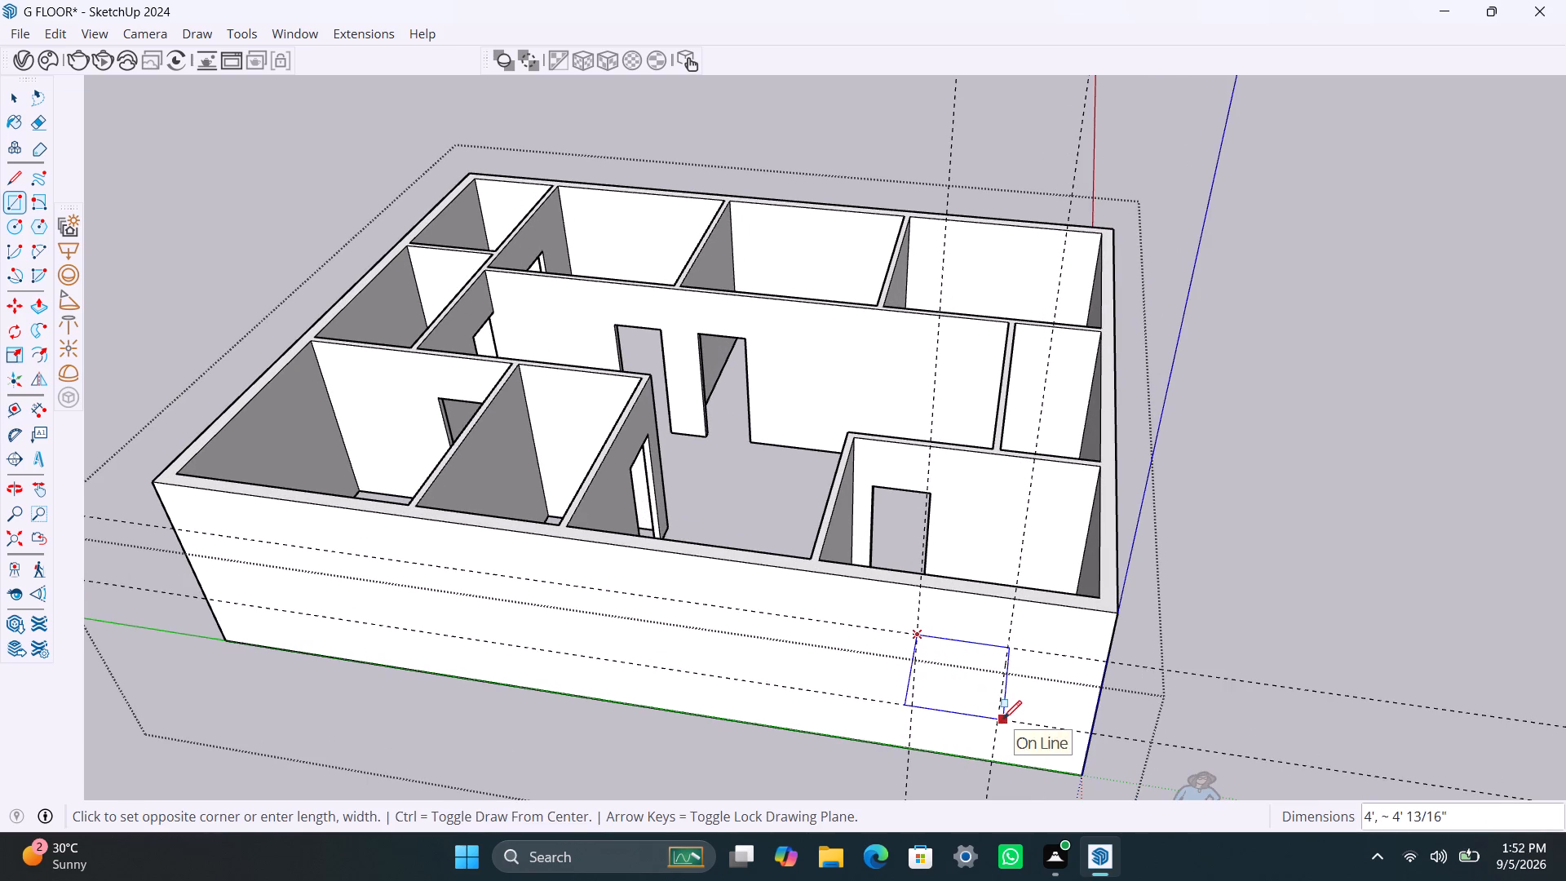
{"action": "scroll", "coordinate": [1002, 717], "scroll_direction": "up", "scroll_amount": 6}
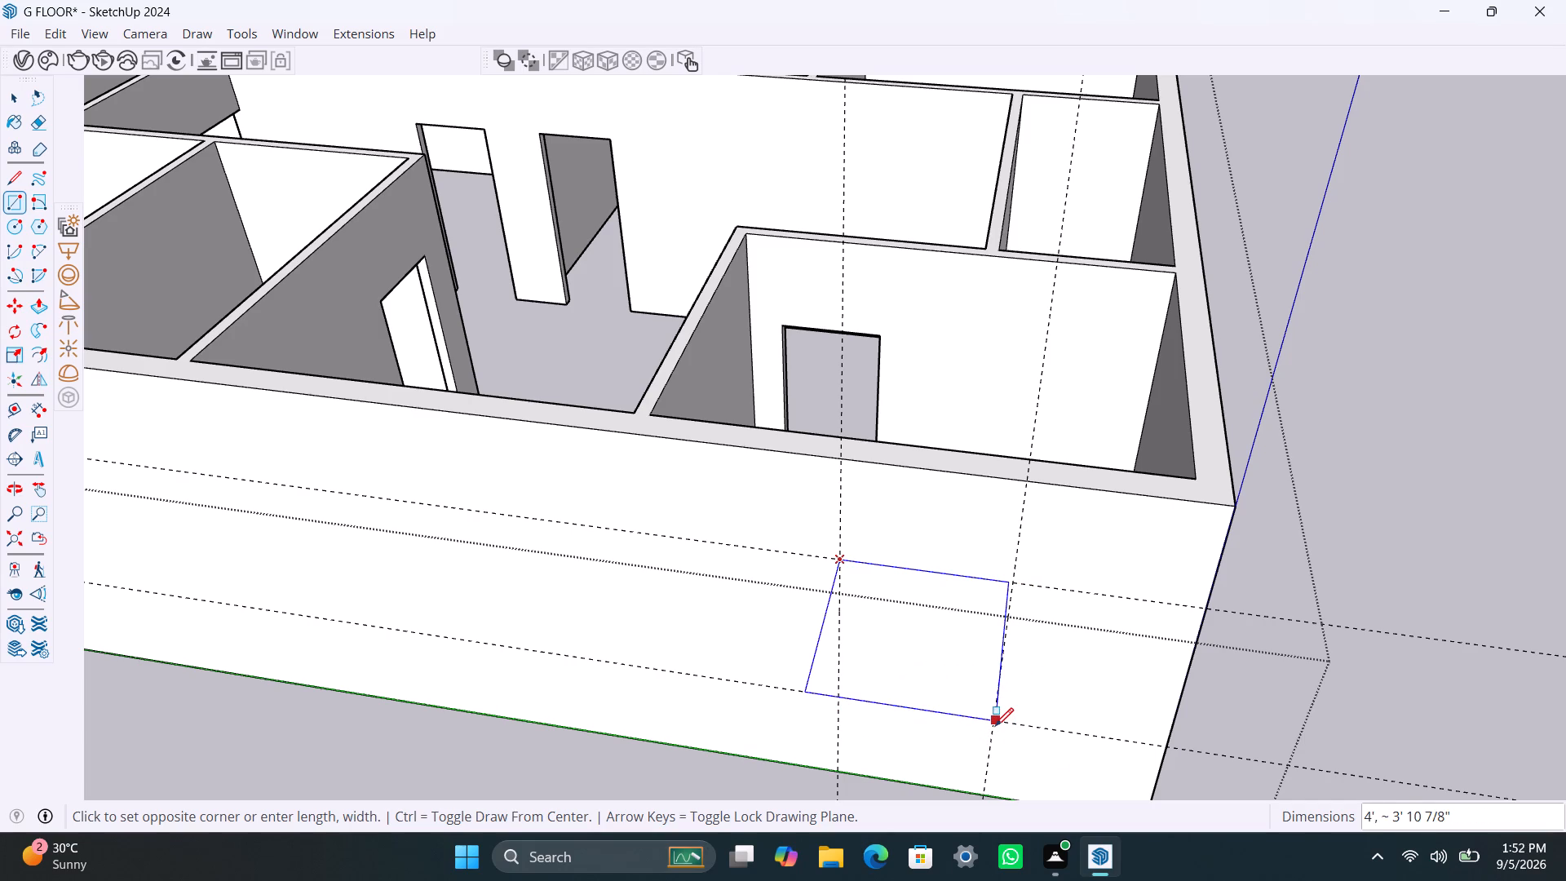
{"action": "key", "text": "Down"}
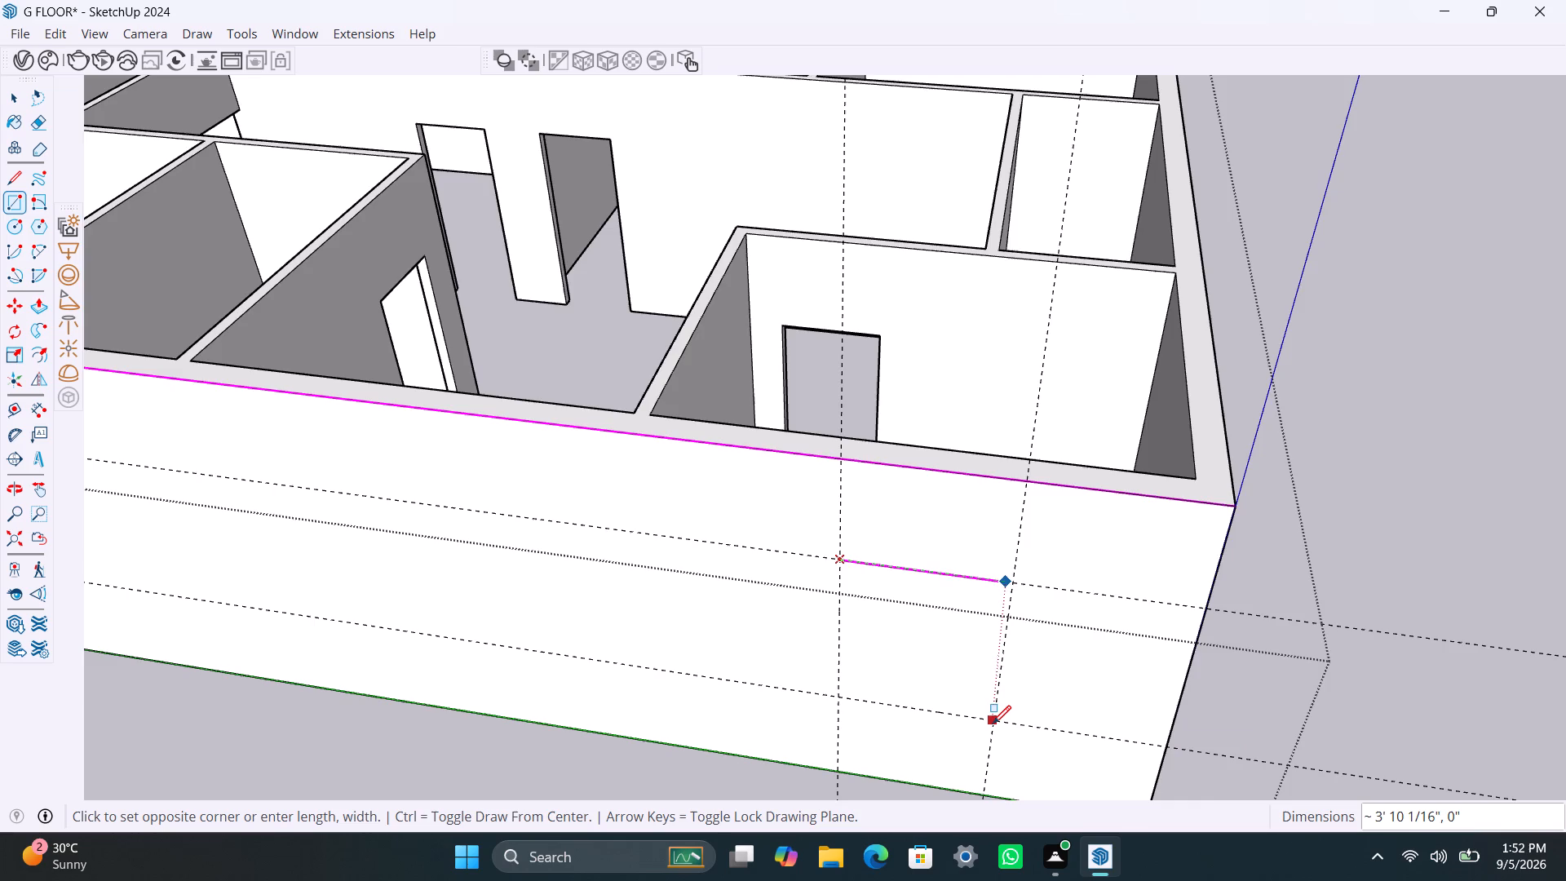
{"action": "scroll", "coordinate": [995, 724], "scroll_direction": "up", "scroll_amount": 7}
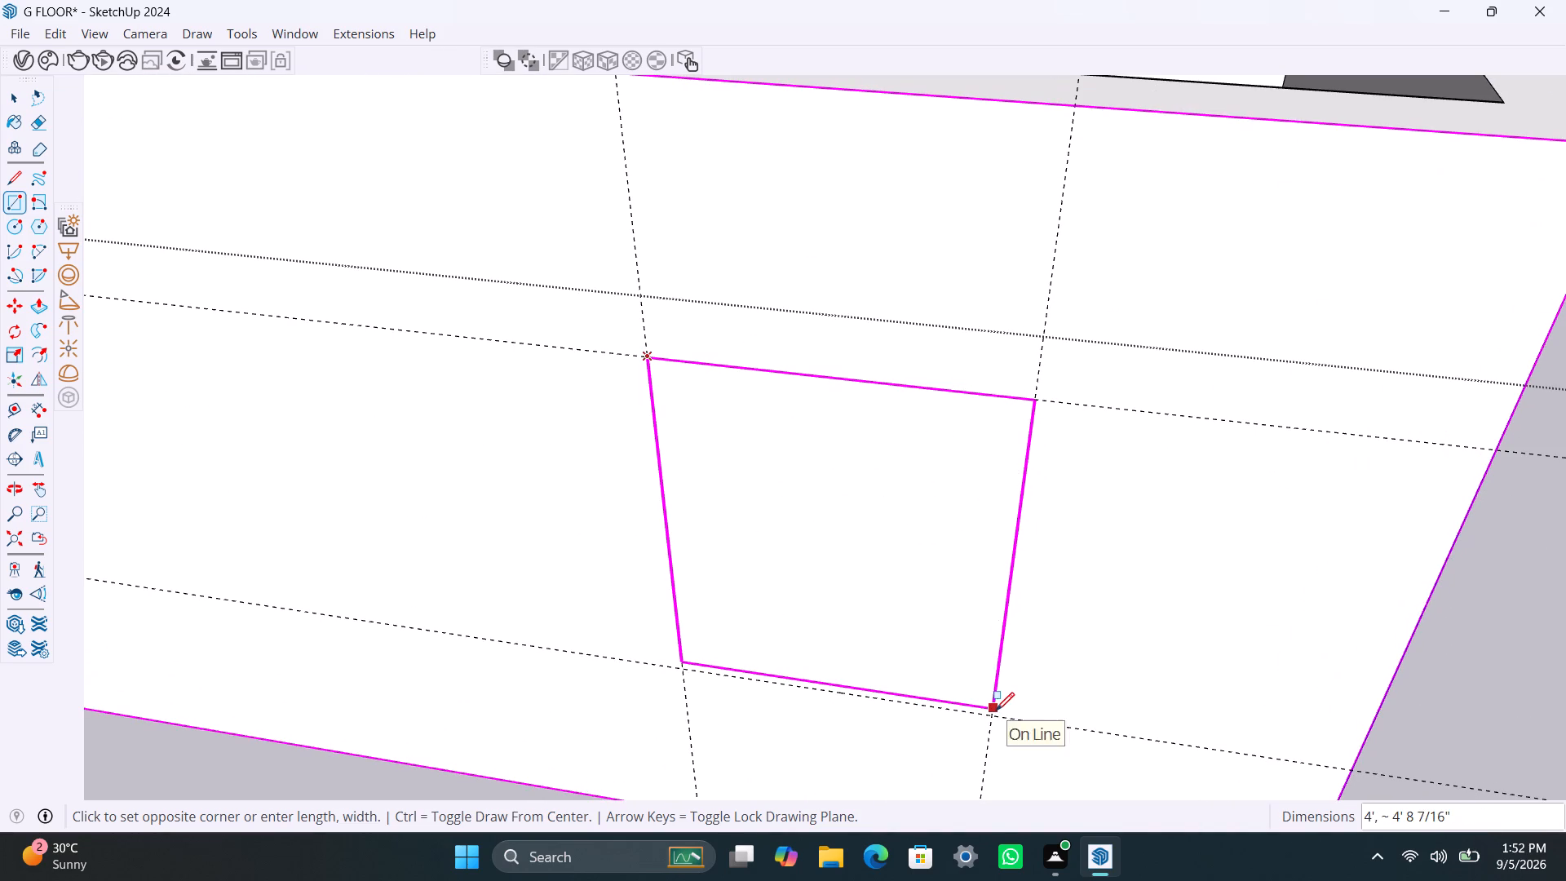
{"action": "left_click", "coordinate": [995, 715]}
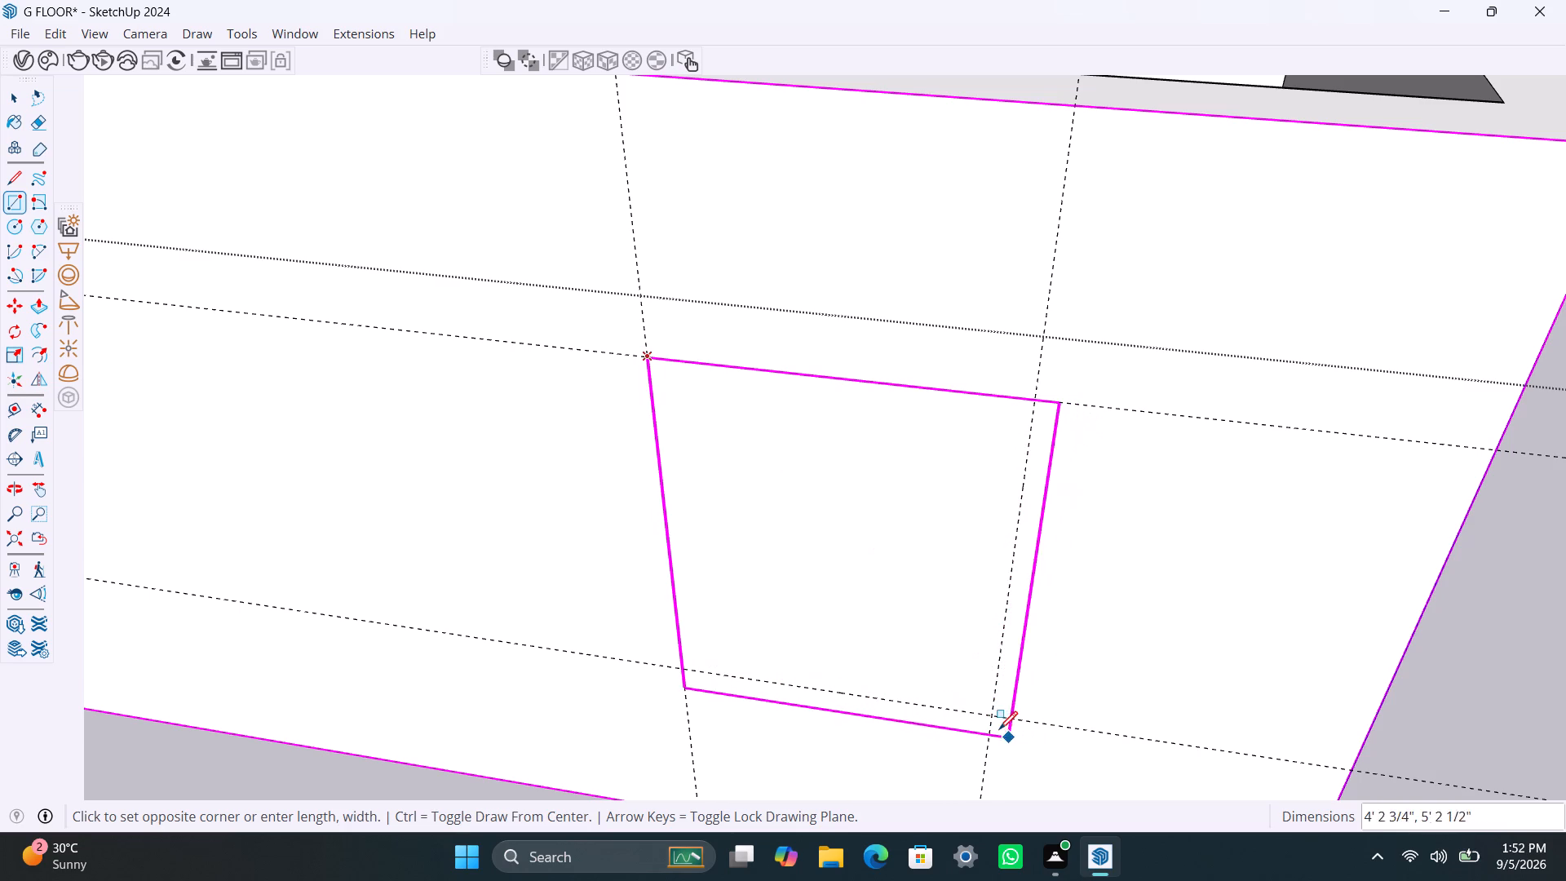
{"action": "left_click", "coordinate": [988, 728]}
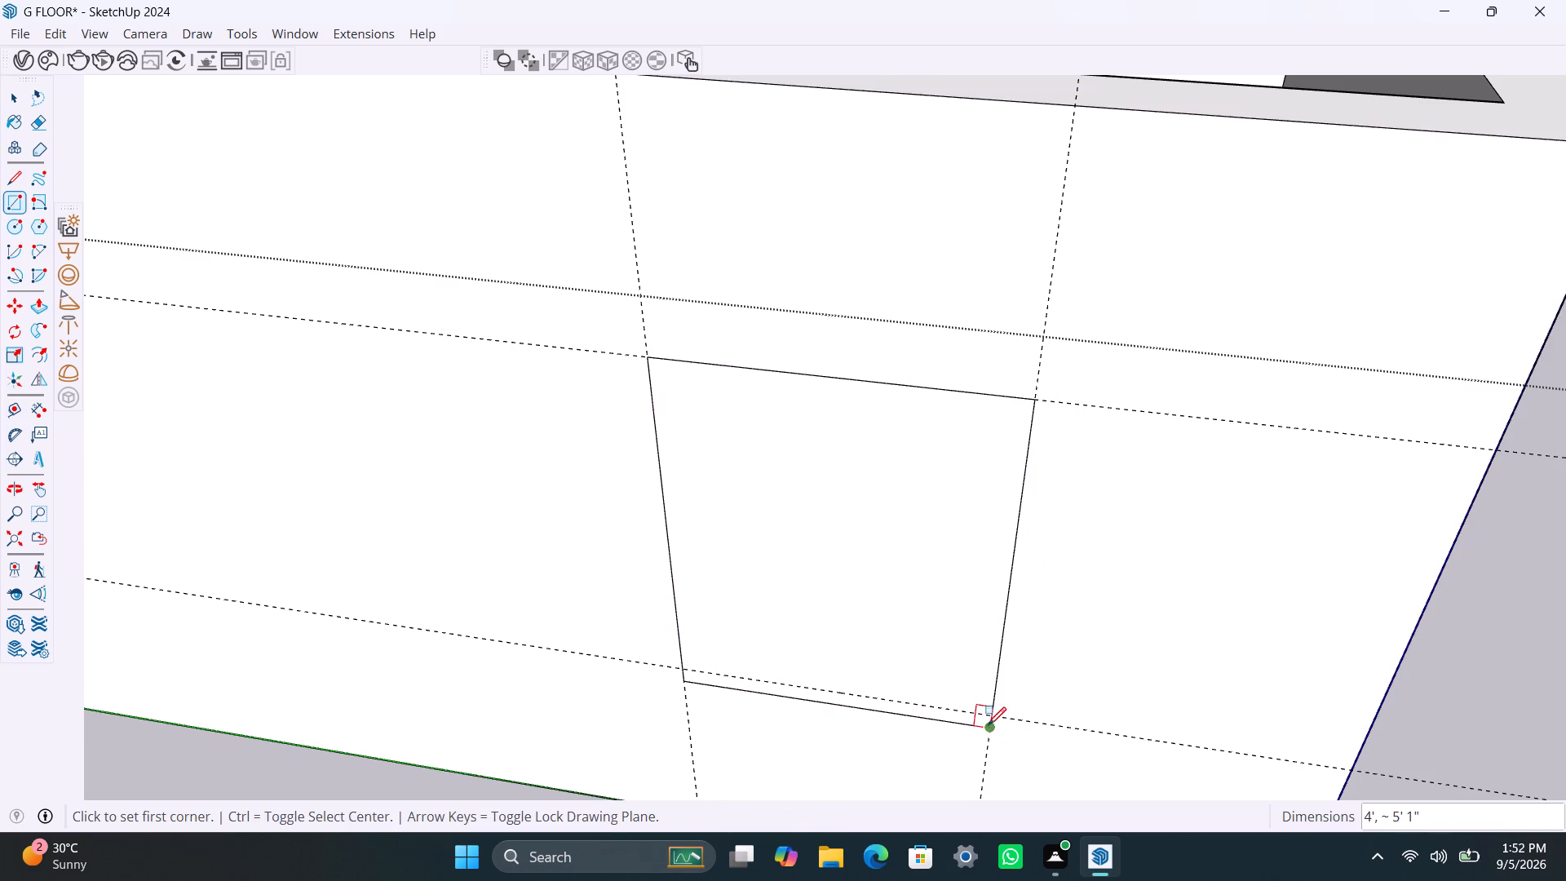
Delete the misplaced lower horizontal guide and place a new guide 4' below the upper horizontal guide on the outer wall.
{"action": "key", "text": "space"}
{"action": "left_click", "coordinate": [943, 664]}
{"action": "scroll", "coordinate": [893, 658], "scroll_direction": "down", "scroll_amount": 5}
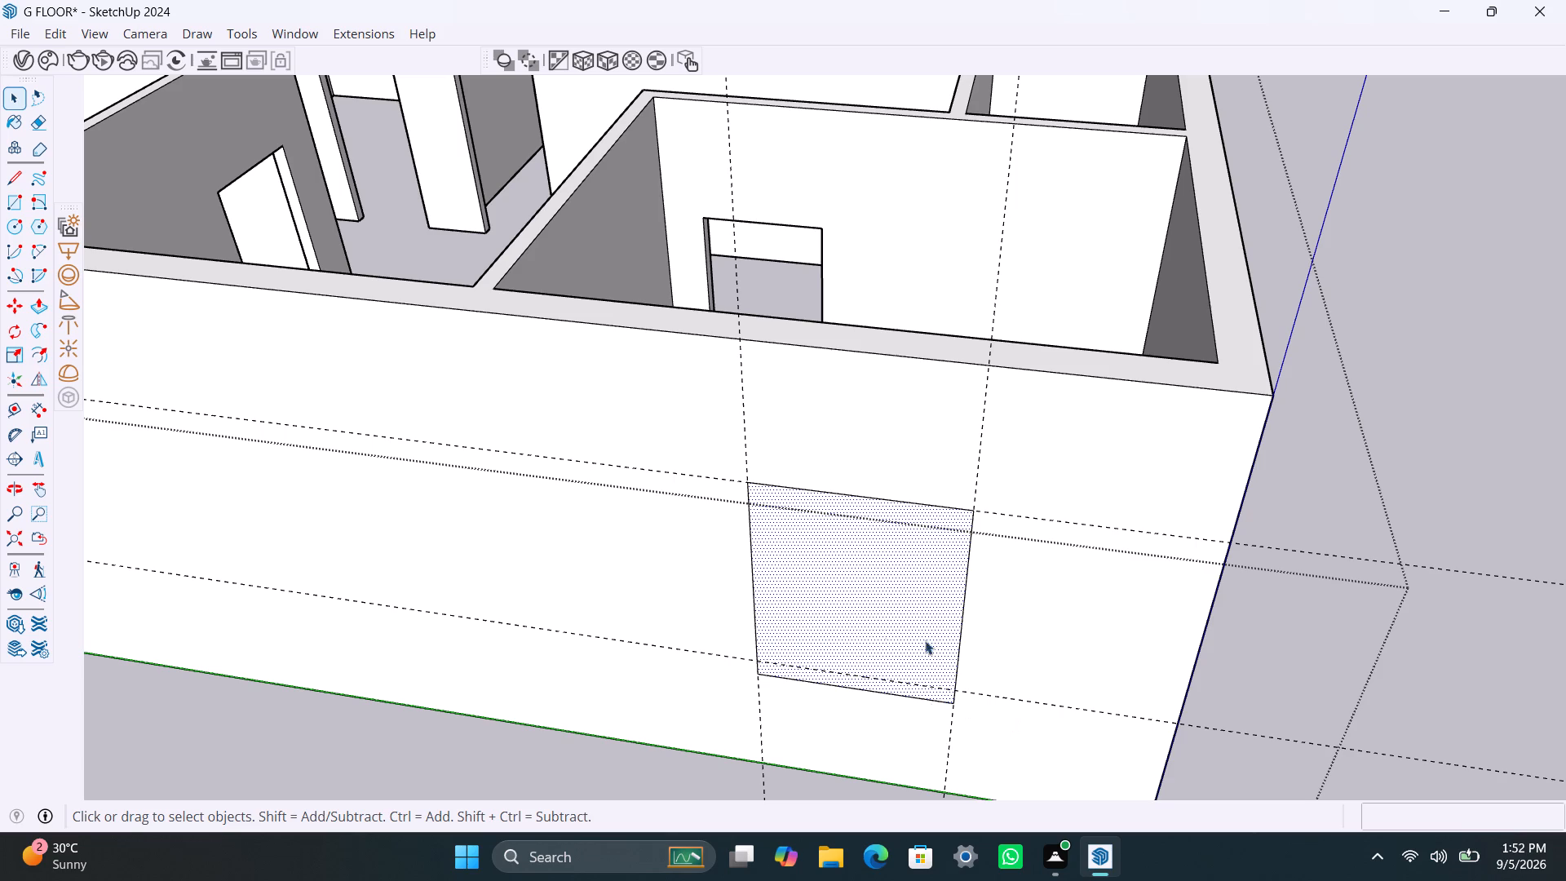
{"action": "scroll", "coordinate": [905, 660], "scroll_direction": "up", "scroll_amount": 5}
{"action": "middle_click_drag", "start_coordinate": [862, 707], "coordinate": [860, 663]}
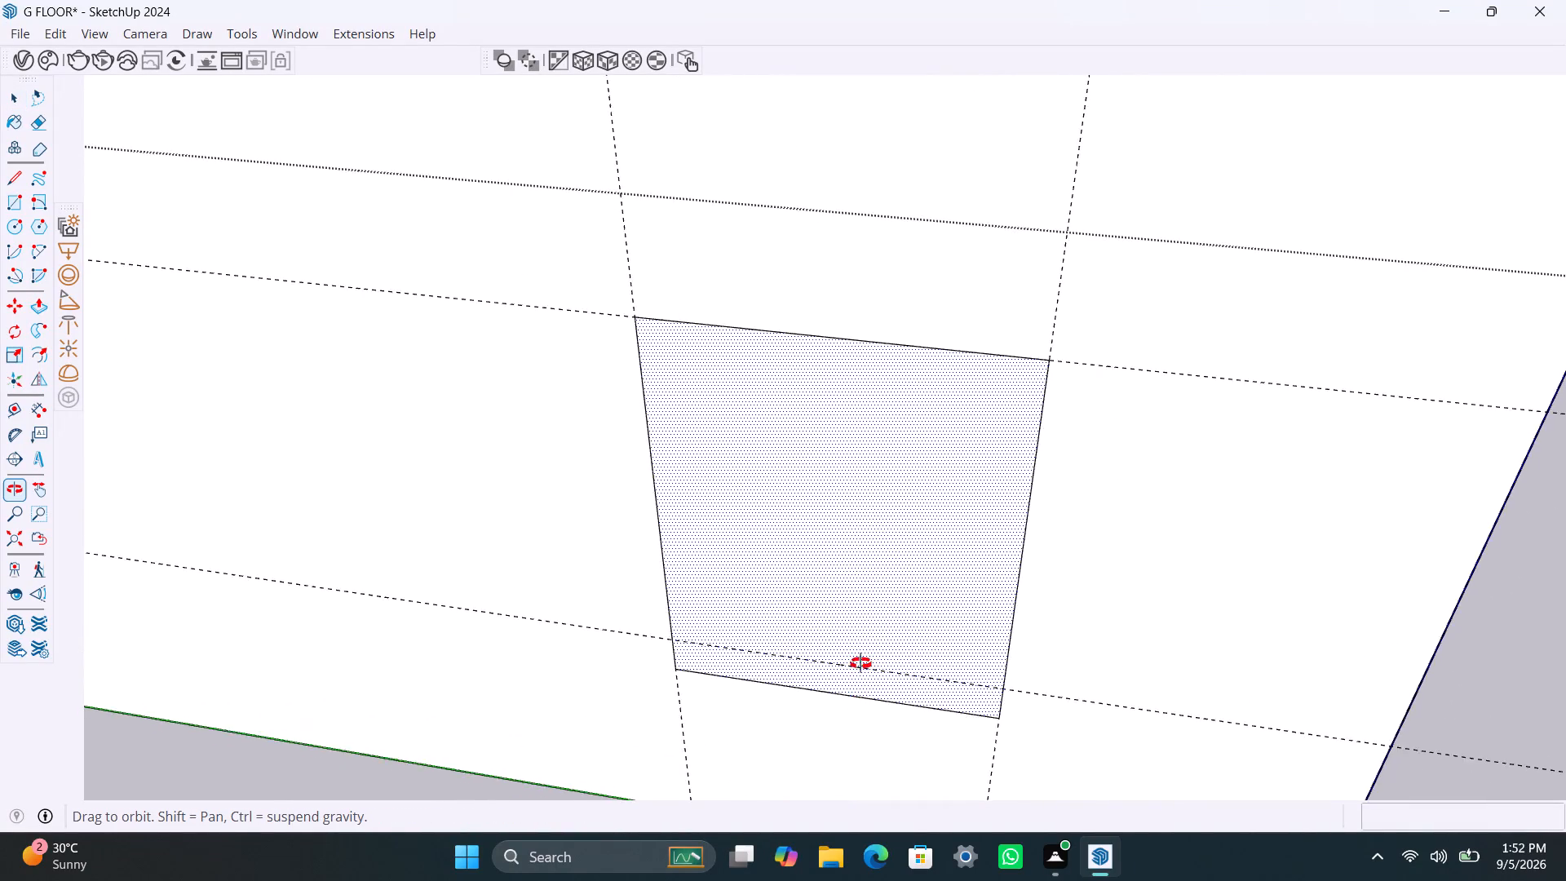
{"action": "middle_click_drag", "start_coordinate": [860, 663], "coordinate": [908, 589]}
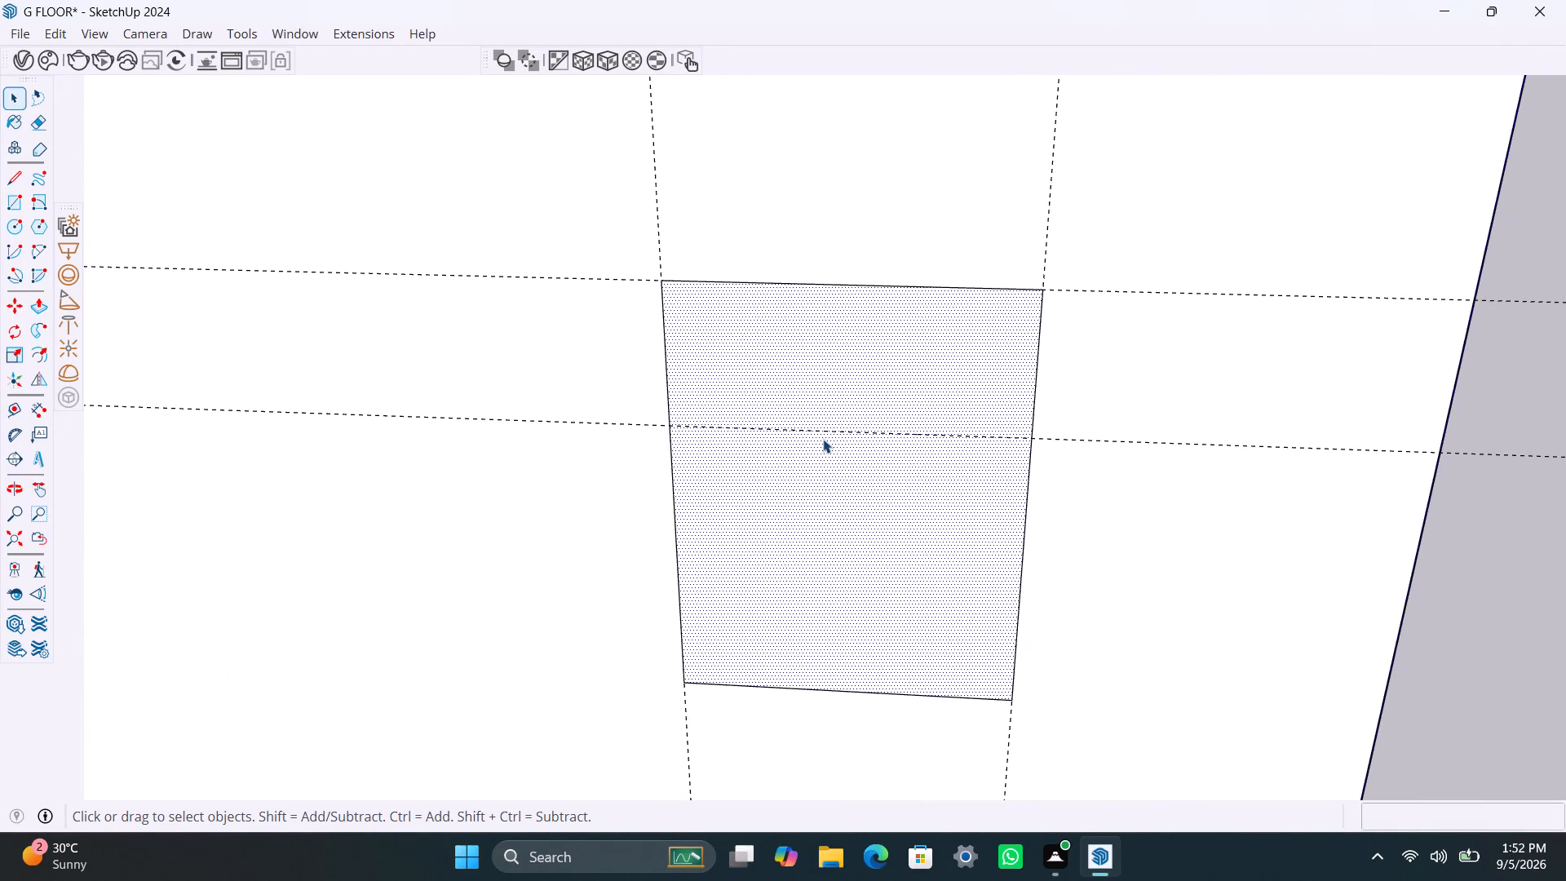
{"action": "left_click", "coordinate": [821, 434]}
{"action": "key", "text": "Delete"}
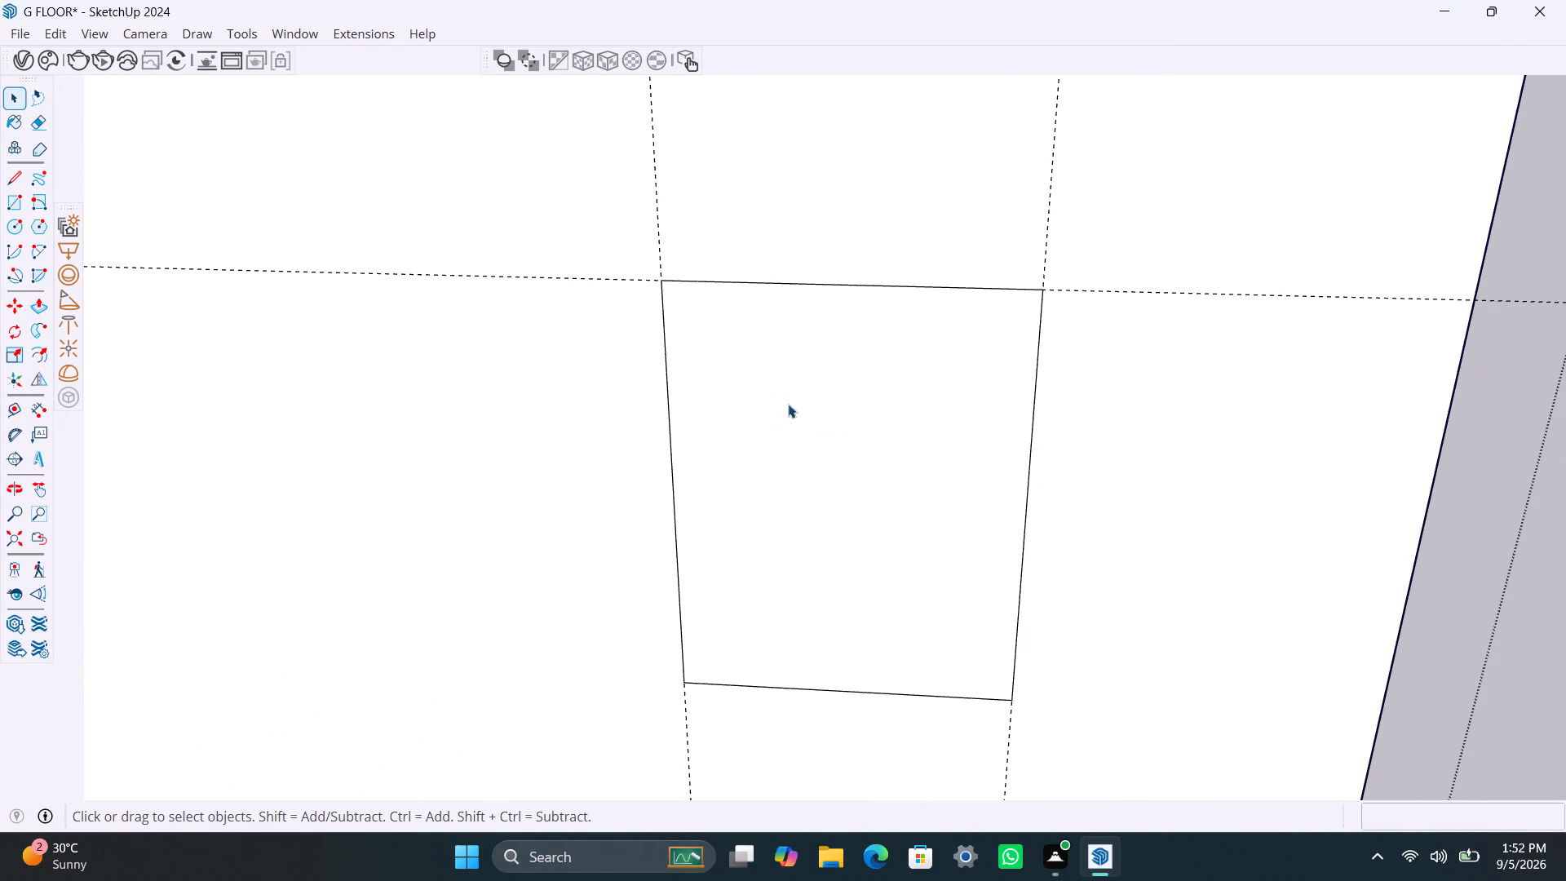
{"action": "key", "text": "t"}
{"action": "left_click", "coordinate": [570, 275]}
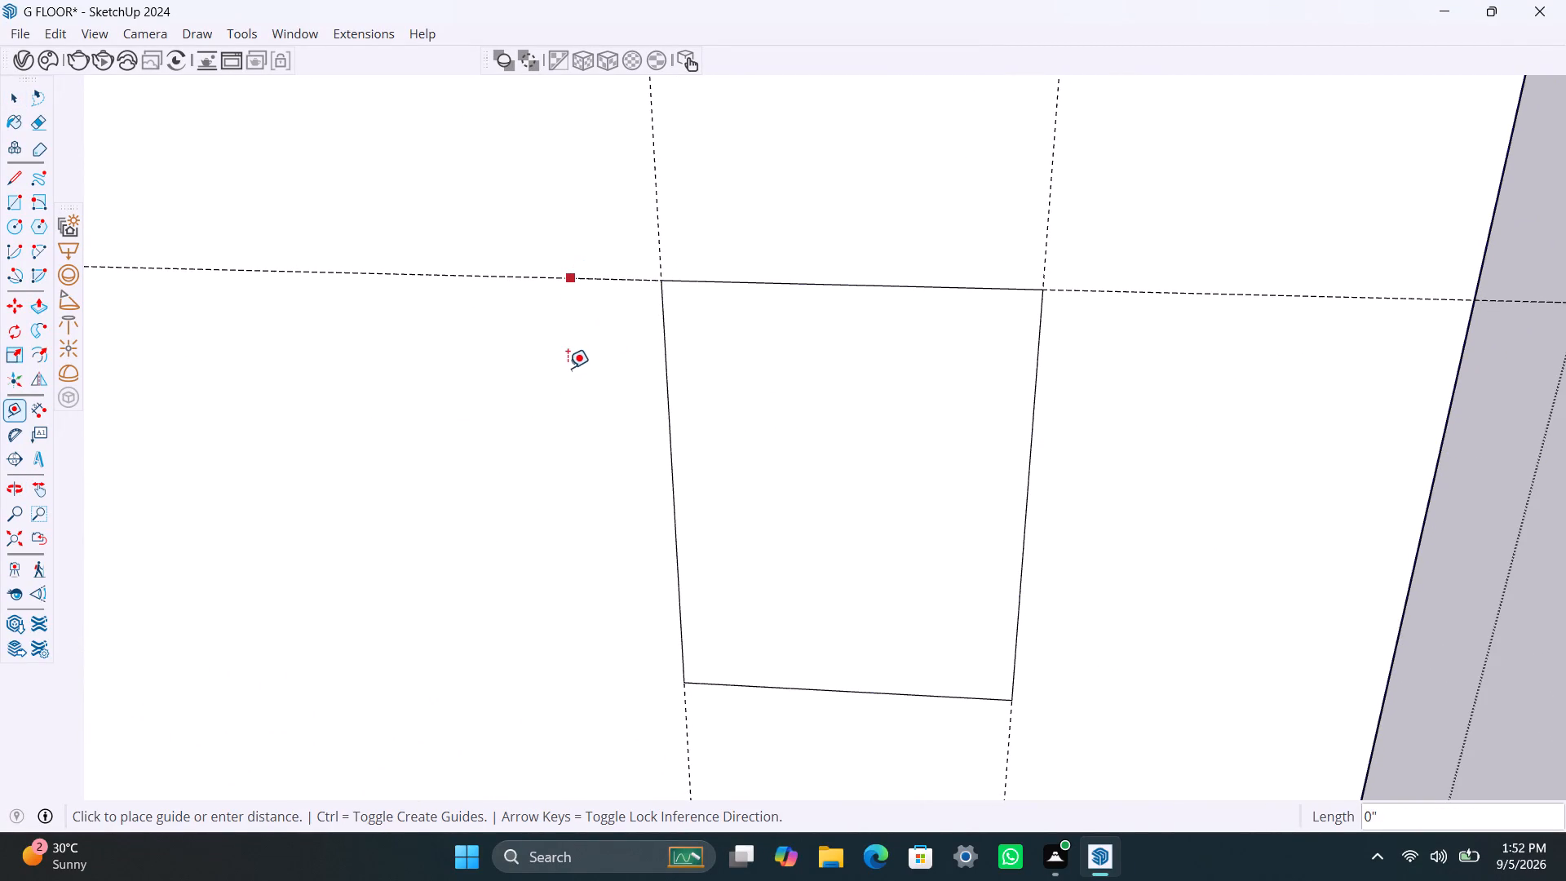
{"action": "type", "text": "4'"}
{"action": "key", "text": "Return"}
{"action": "key", "text": "space"}
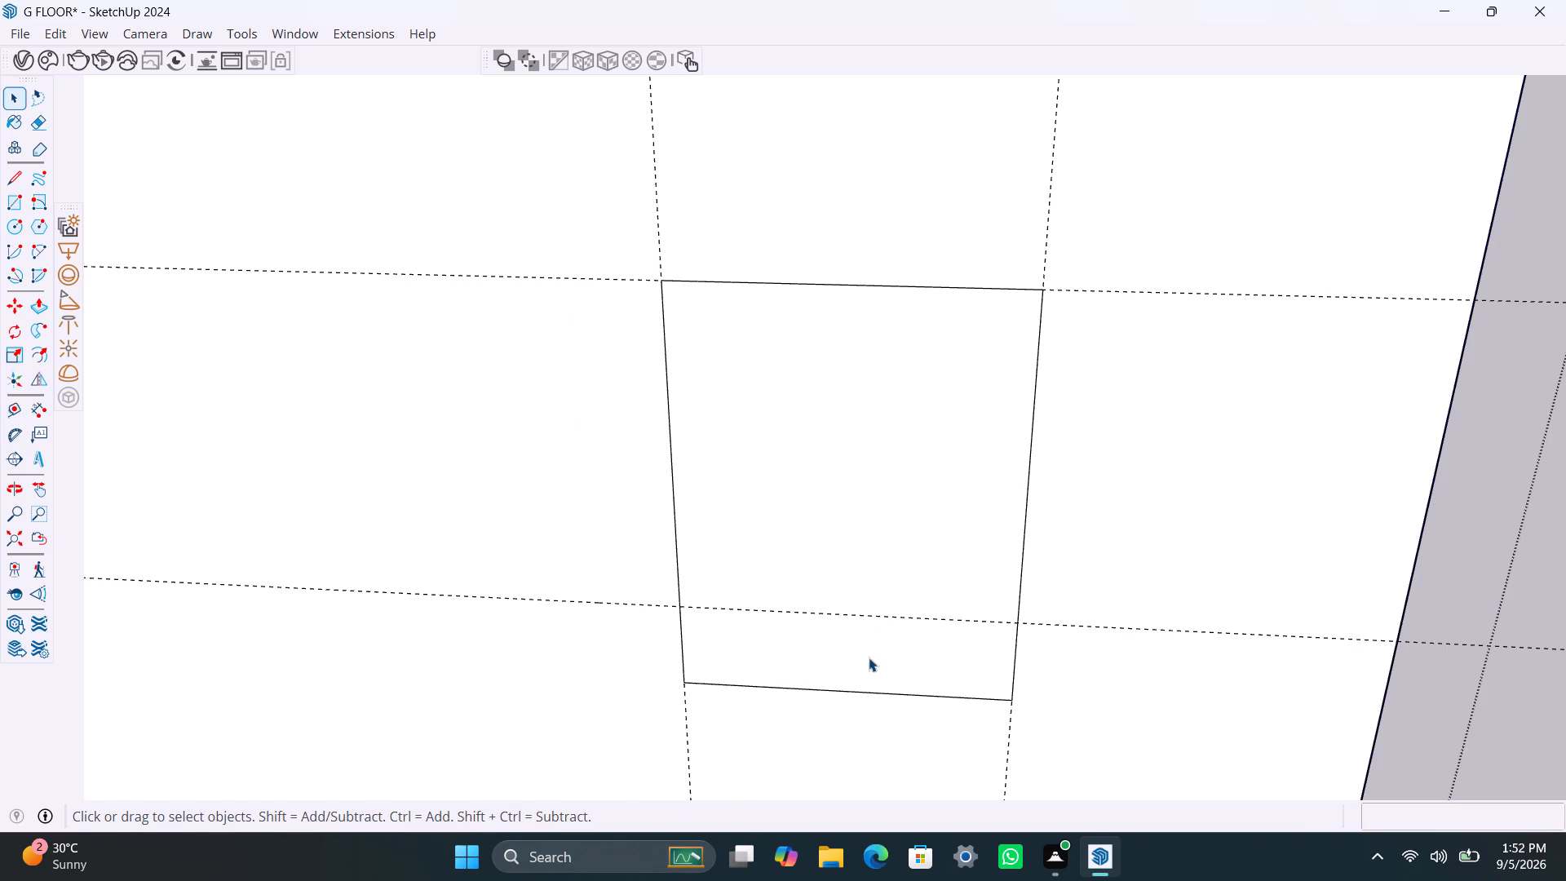
Move the window rectangle's bottom edge up about 1' 1" onto the lower horizontal guide.
{"action": "left_click", "coordinate": [864, 691]}
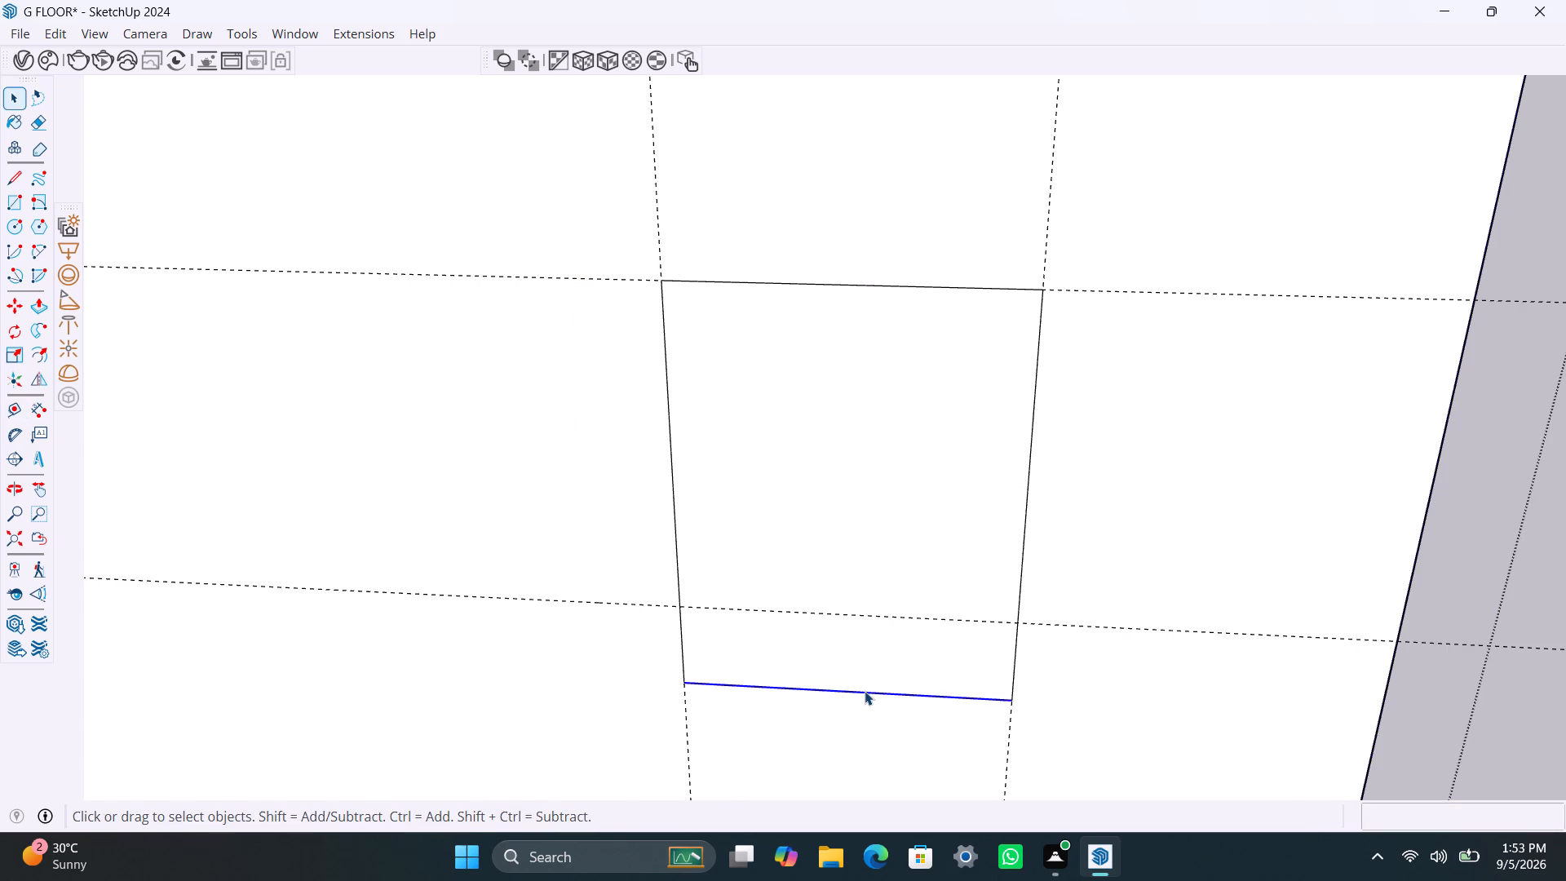
{"action": "key", "text": "m"}
{"action": "left_click", "coordinate": [861, 692]}
{"action": "left_click", "coordinate": [860, 612]}
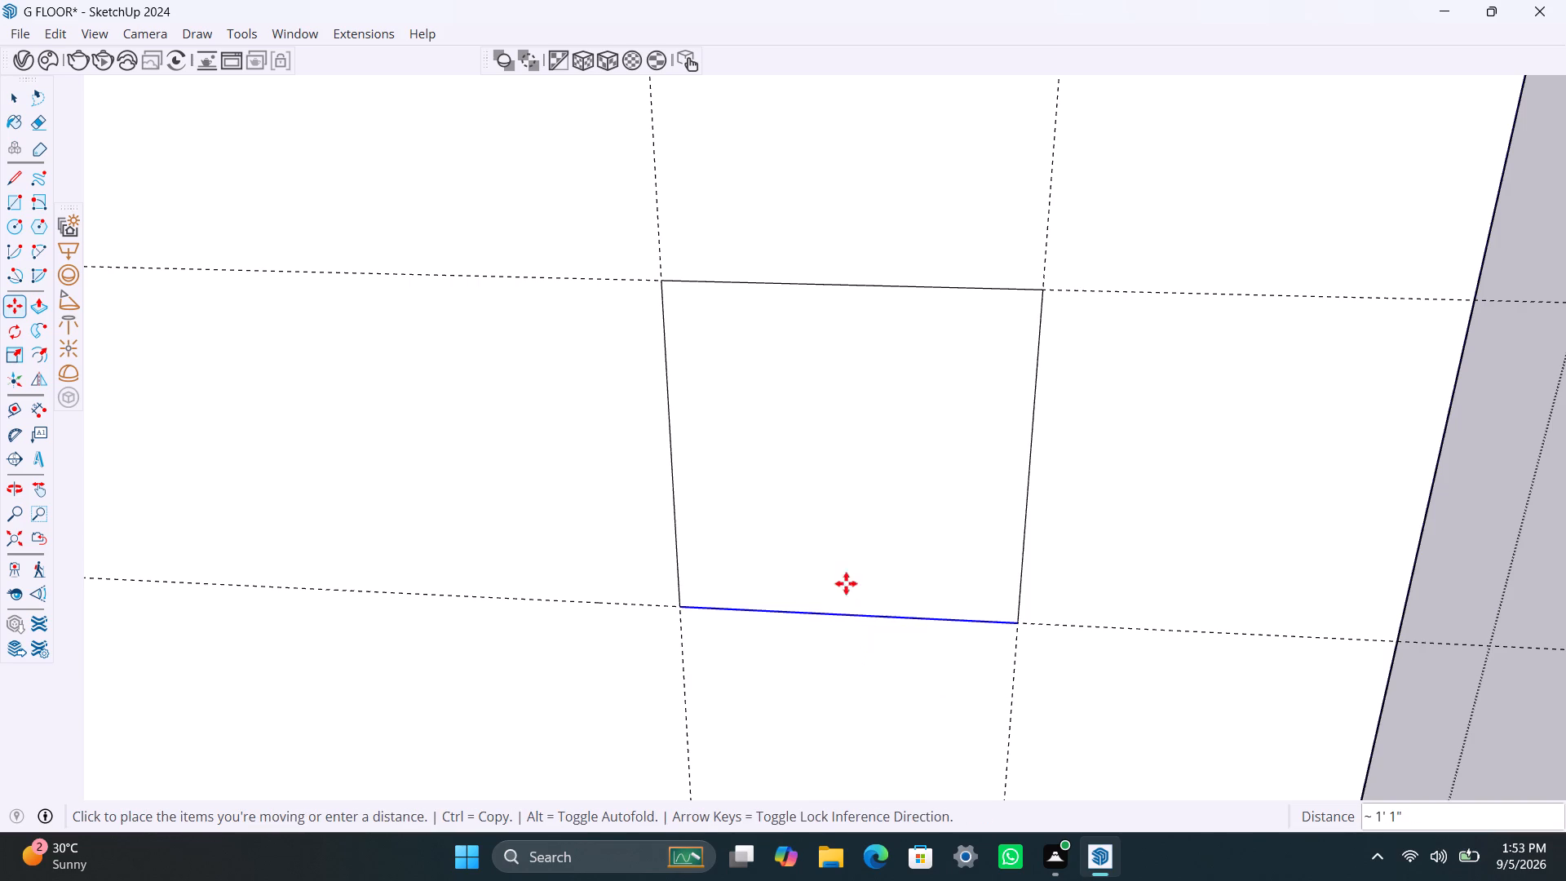
{"action": "key", "text": "space"}
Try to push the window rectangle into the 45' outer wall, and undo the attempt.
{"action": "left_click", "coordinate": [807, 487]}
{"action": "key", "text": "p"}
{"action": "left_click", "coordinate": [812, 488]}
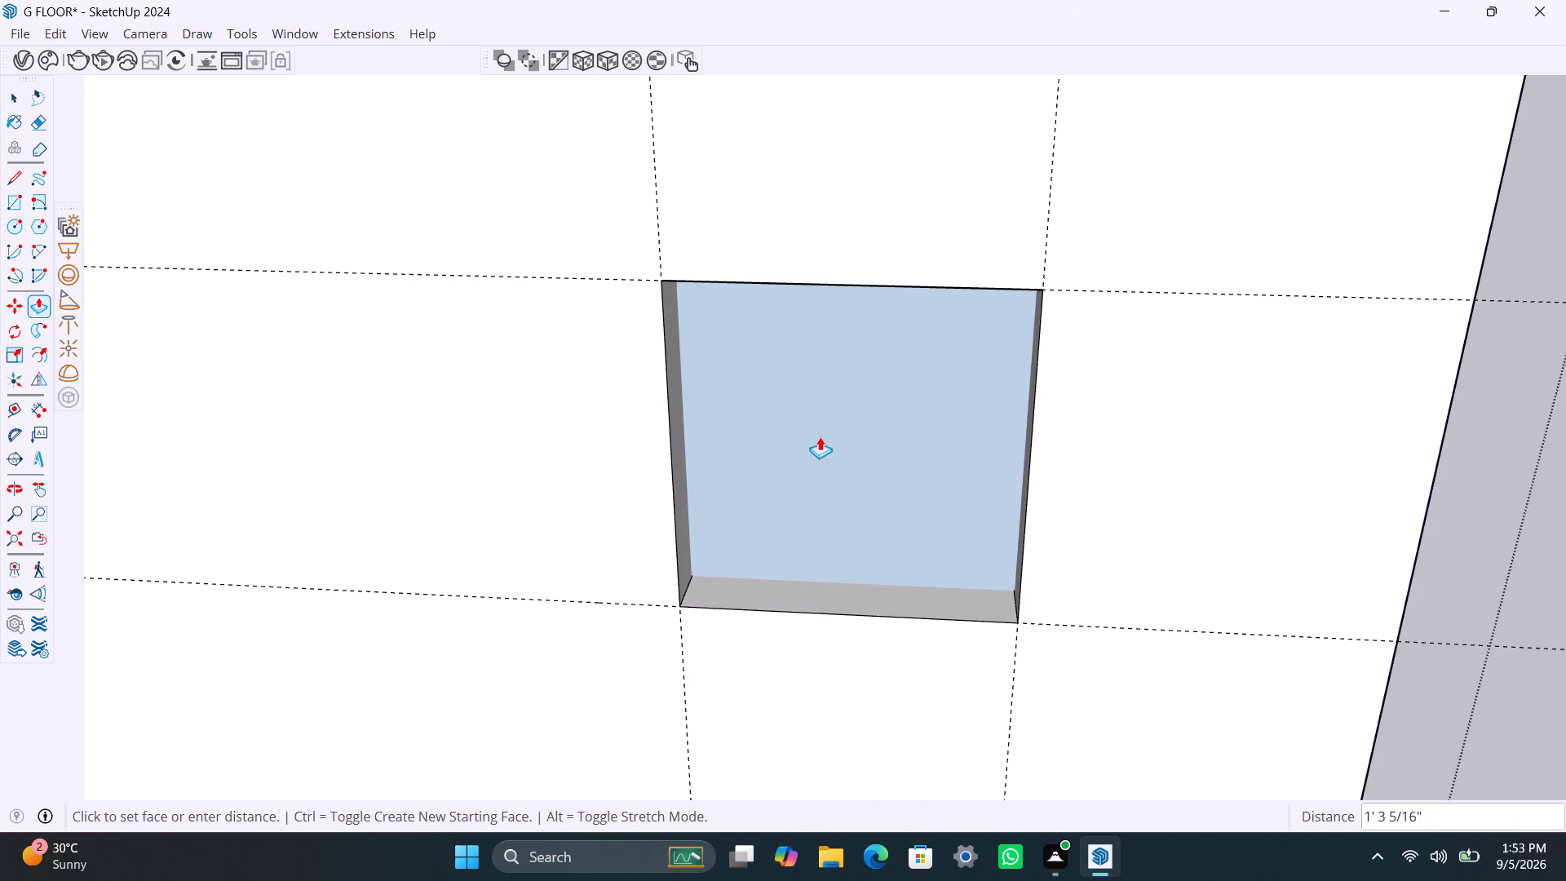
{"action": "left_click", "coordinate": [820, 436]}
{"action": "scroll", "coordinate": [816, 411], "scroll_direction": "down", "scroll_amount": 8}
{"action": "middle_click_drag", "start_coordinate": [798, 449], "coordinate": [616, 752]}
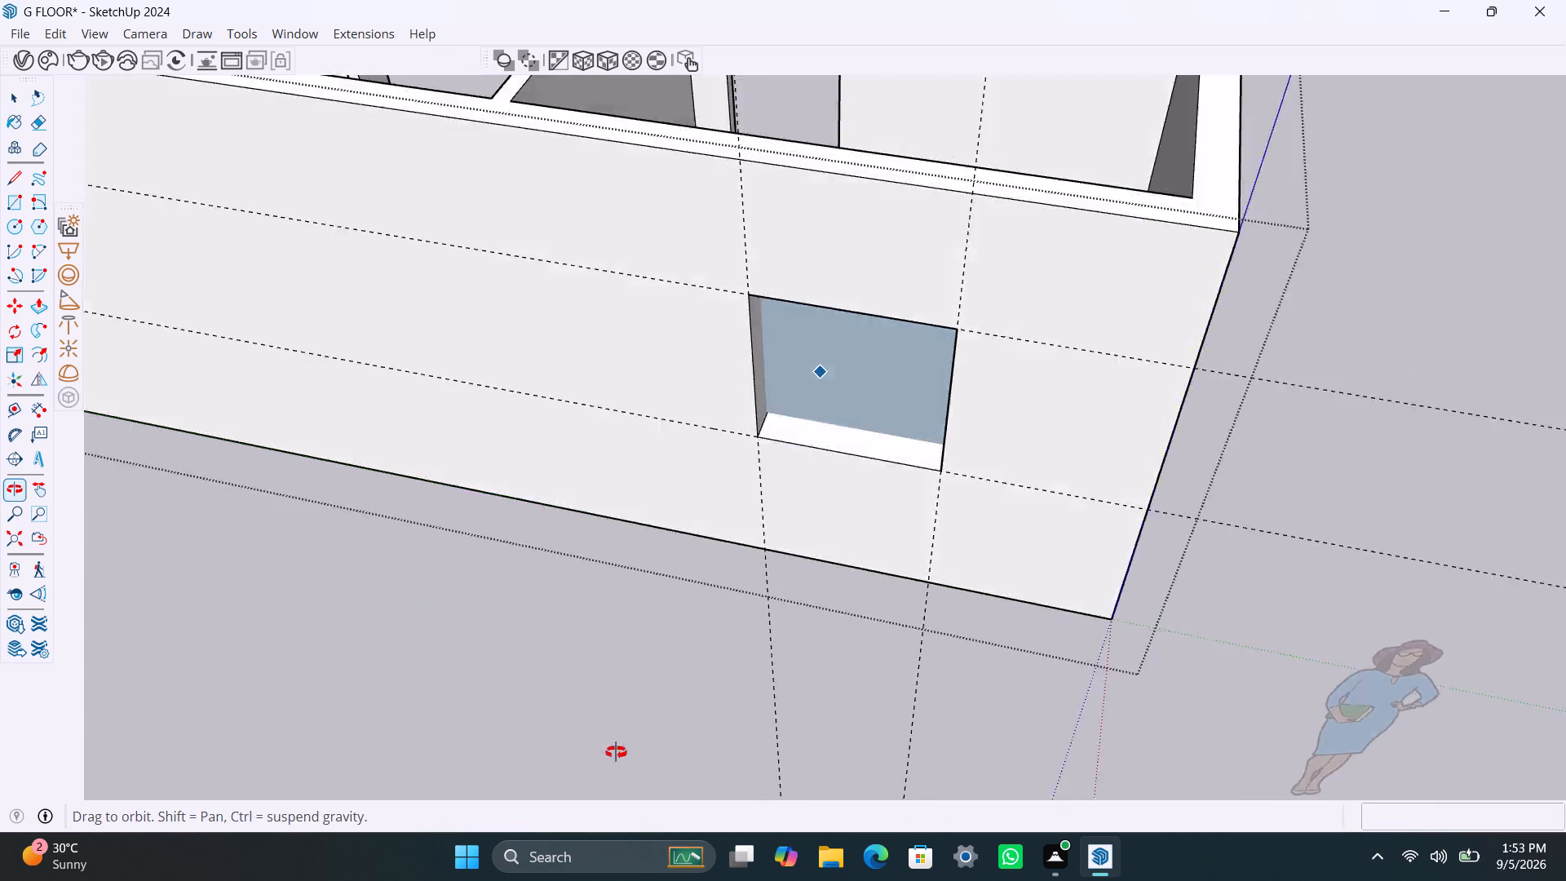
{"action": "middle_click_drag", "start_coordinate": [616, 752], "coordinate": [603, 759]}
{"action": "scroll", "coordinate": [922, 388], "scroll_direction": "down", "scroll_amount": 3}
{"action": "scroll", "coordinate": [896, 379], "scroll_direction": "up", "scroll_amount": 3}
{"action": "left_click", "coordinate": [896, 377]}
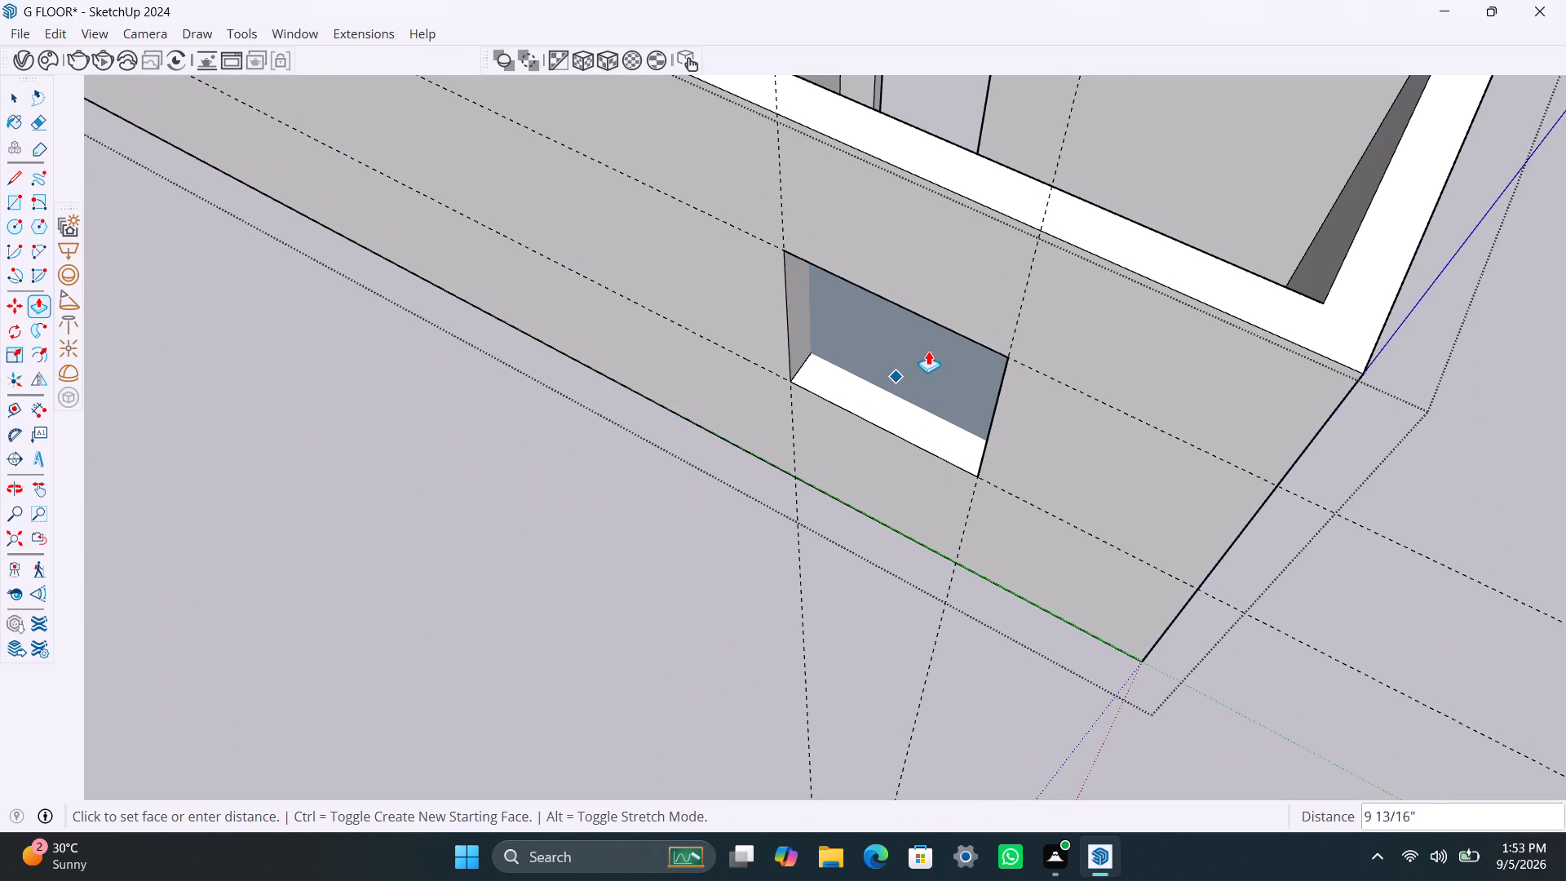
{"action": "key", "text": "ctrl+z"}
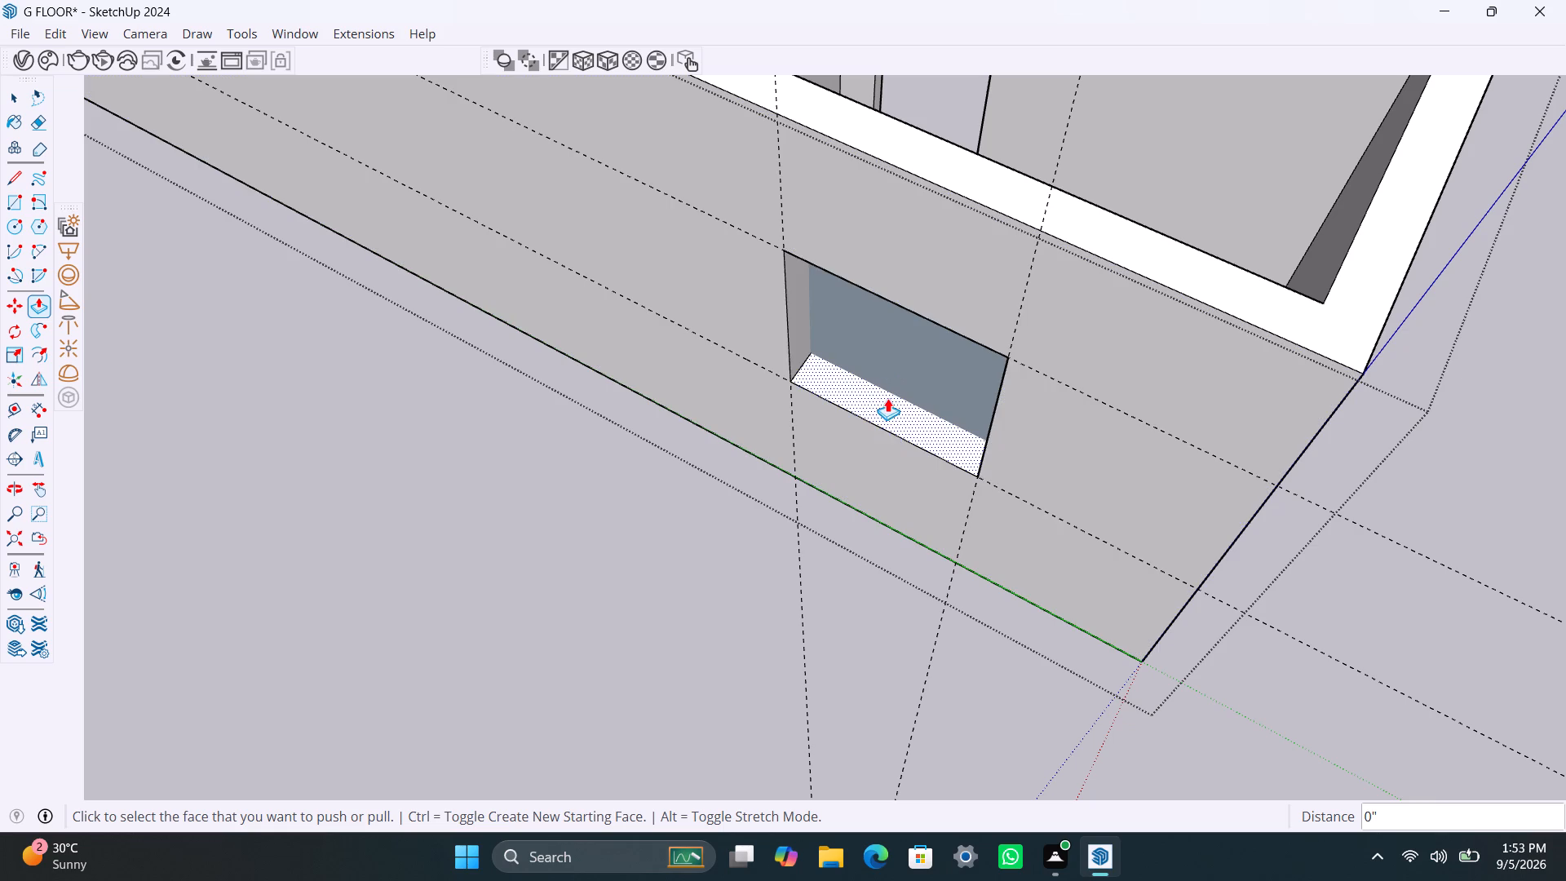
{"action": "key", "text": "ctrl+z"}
Push the window rectangle 9" through the 45' outer wall to cut the opening.
{"action": "left_click", "coordinate": [915, 387]}
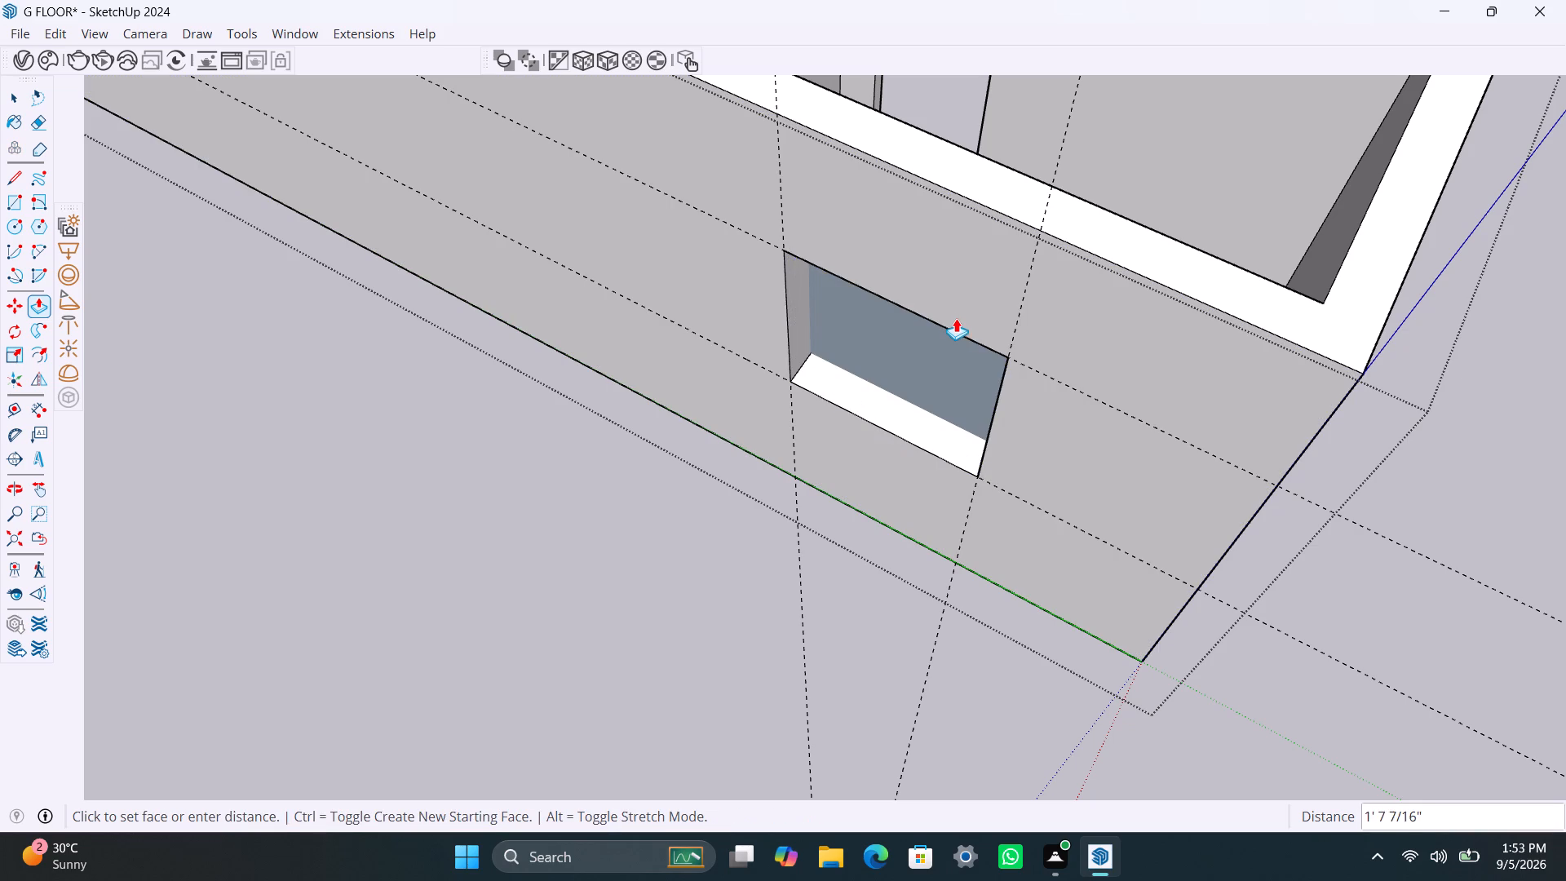
{"action": "left_click", "coordinate": [960, 355]}
{"action": "scroll", "coordinate": [833, 506], "scroll_direction": "down", "scroll_amount": 11}
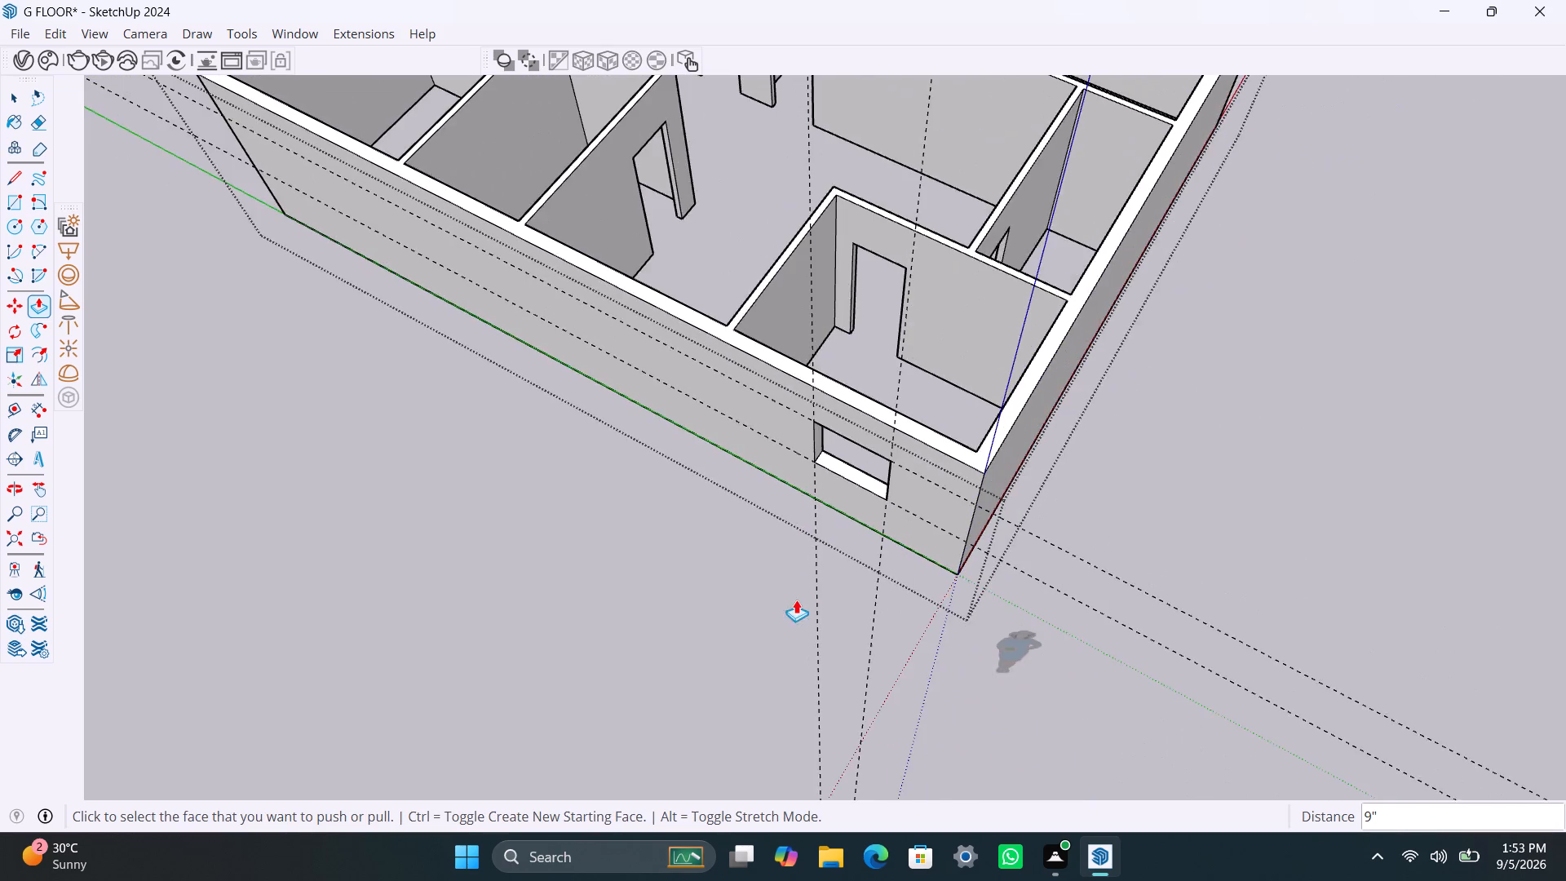
{"action": "middle_click_drag", "start_coordinate": [796, 599], "coordinate": [465, 508]}
{"action": "key", "text": "space"}
Place two vertical guides on the adjoining 35' outer wall: 3' from the origin corner edge, and 4' beyond that.
{"action": "scroll", "coordinate": [968, 654], "scroll_direction": "down", "scroll_amount": 2}
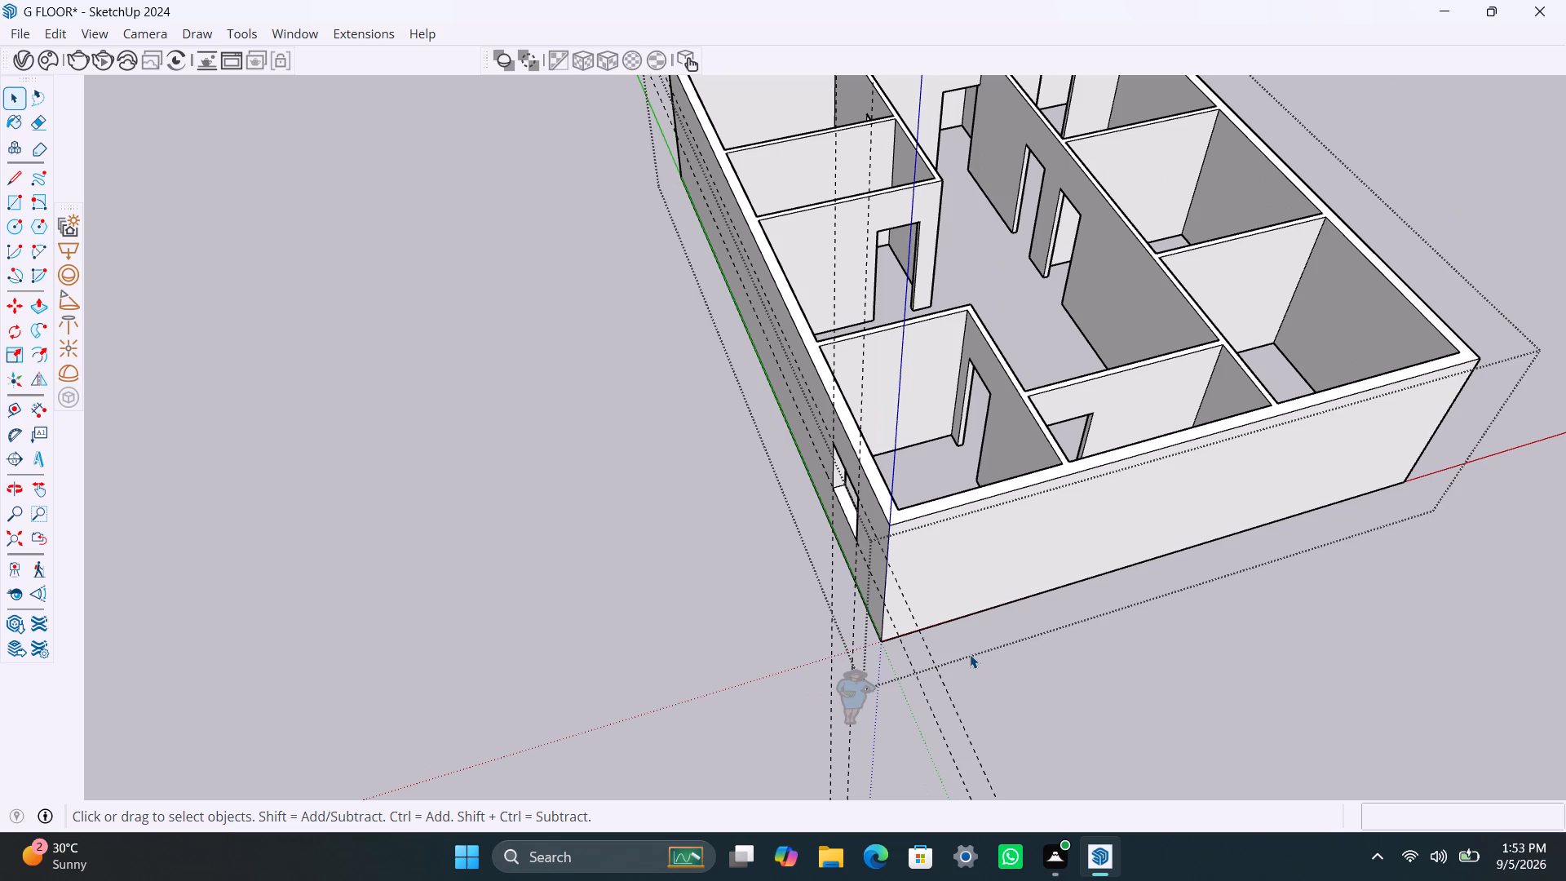
{"action": "scroll", "coordinate": [958, 601], "scroll_direction": "up", "scroll_amount": 1}
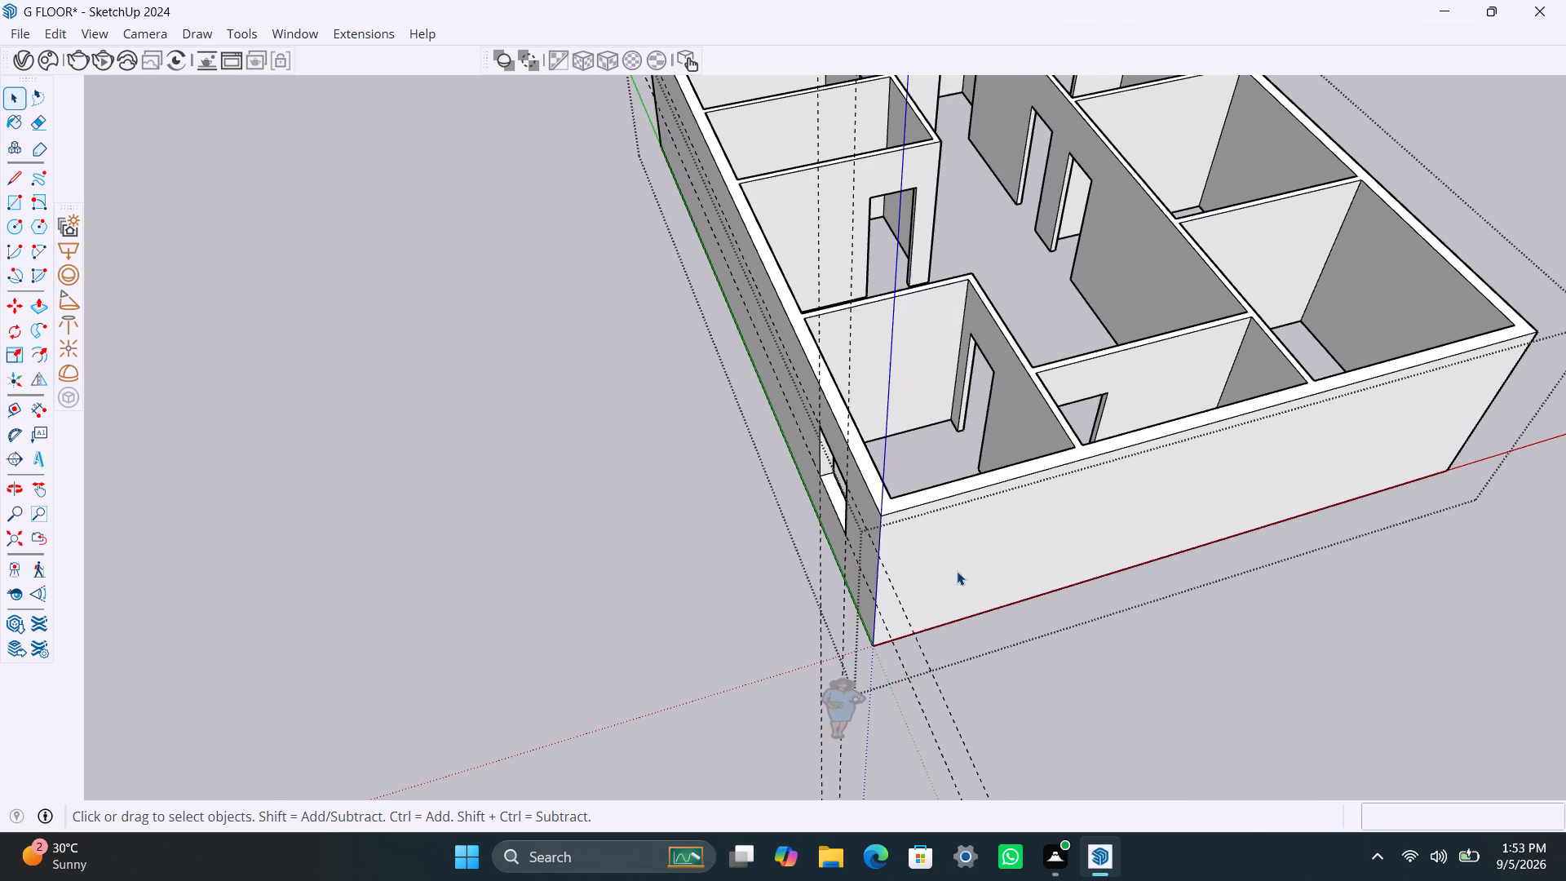
{"action": "middle_click_drag", "start_coordinate": [958, 571], "coordinate": [674, 558]}
{"action": "scroll", "coordinate": [840, 591], "scroll_direction": "up", "scroll_amount": 1}
{"action": "middle_click_drag", "start_coordinate": [903, 642], "coordinate": [1008, 623]}
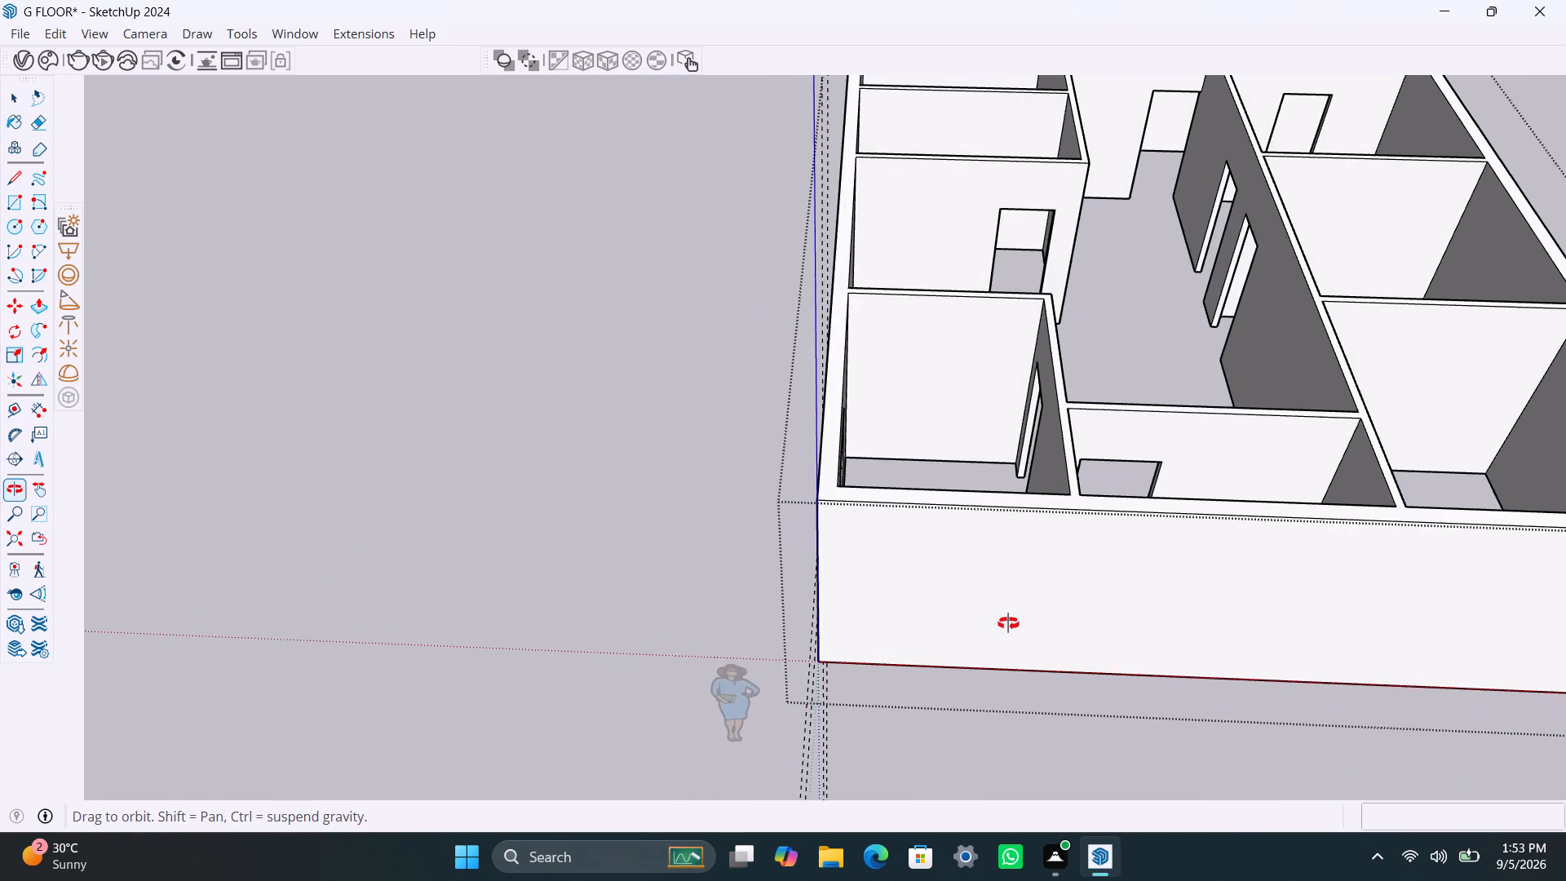
{"action": "middle_click_drag", "start_coordinate": [1008, 623], "coordinate": [1007, 622]}
{"action": "key", "text": "t"}
{"action": "left_click", "coordinate": [816, 574]}
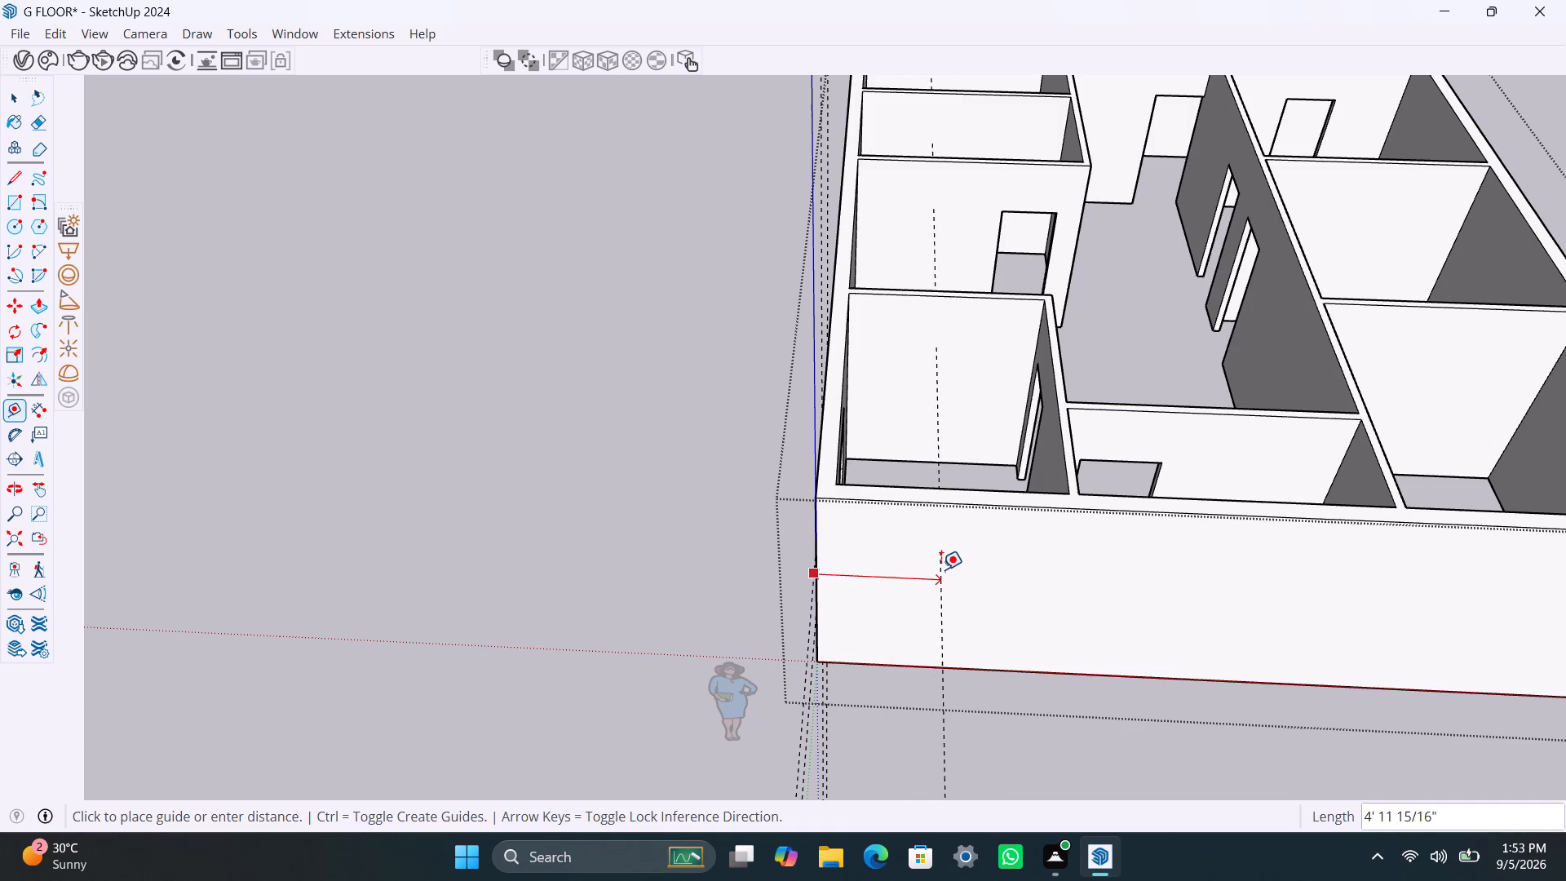
{"action": "key", "text": "Escape"}
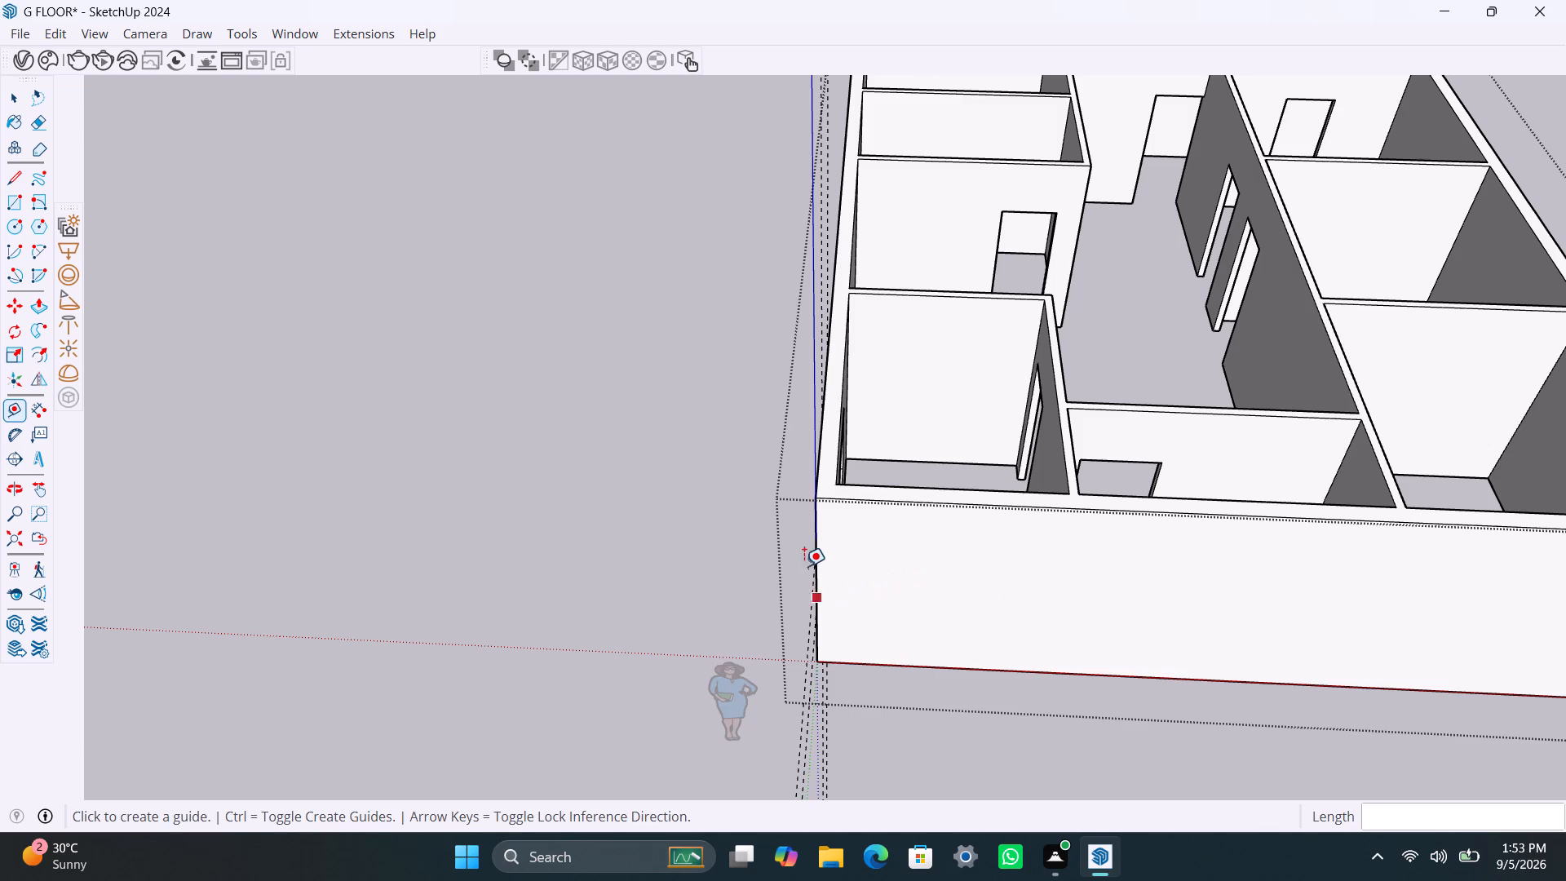
{"action": "left_click", "coordinate": [814, 537]}
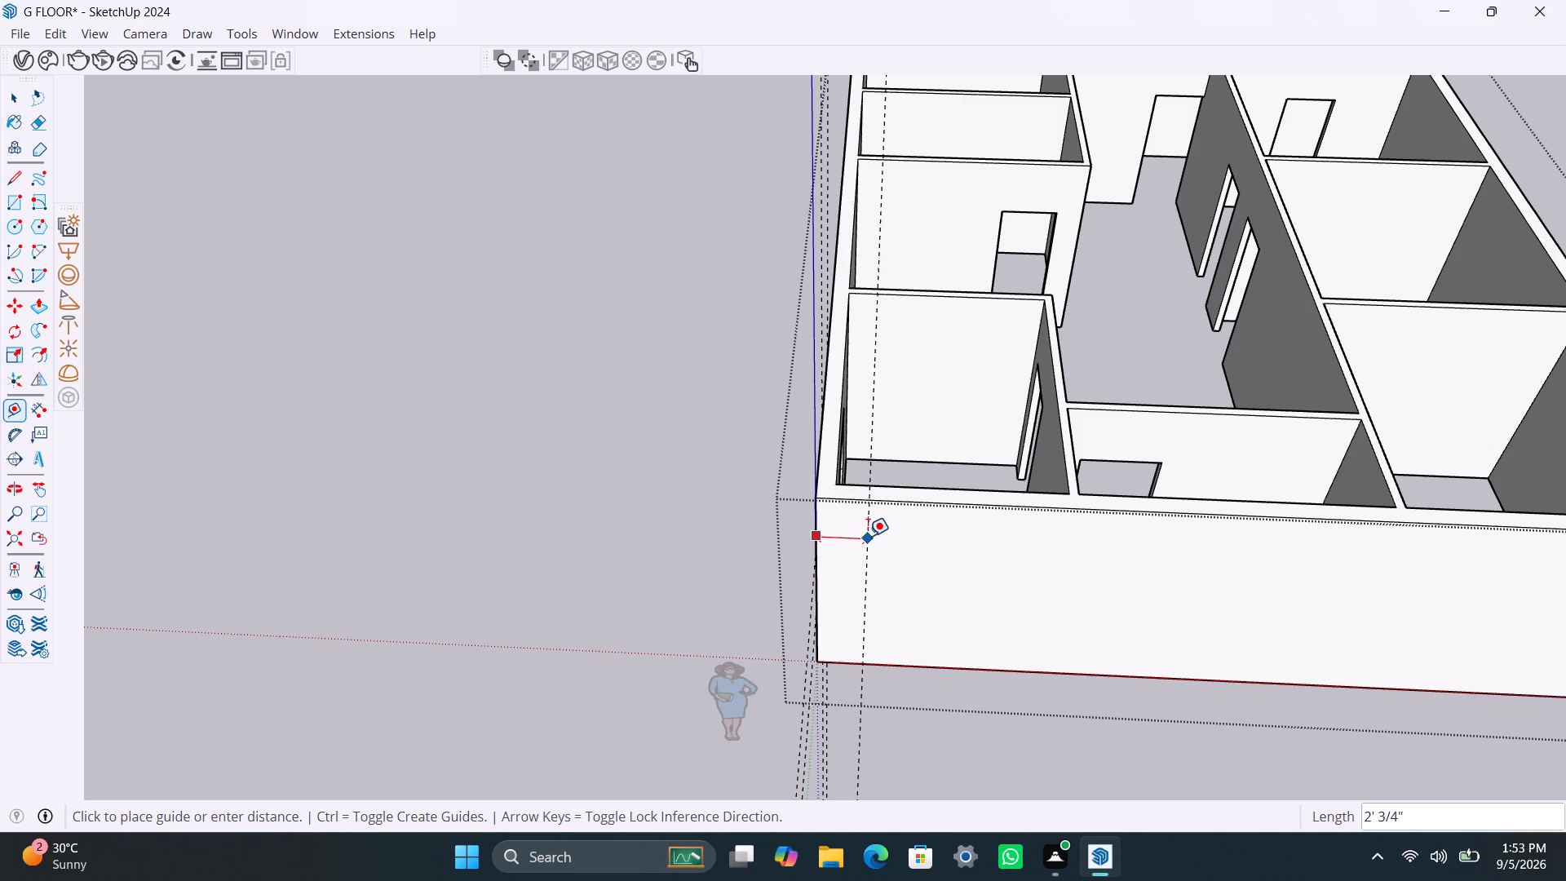
{"action": "left_click", "coordinate": [893, 540]}
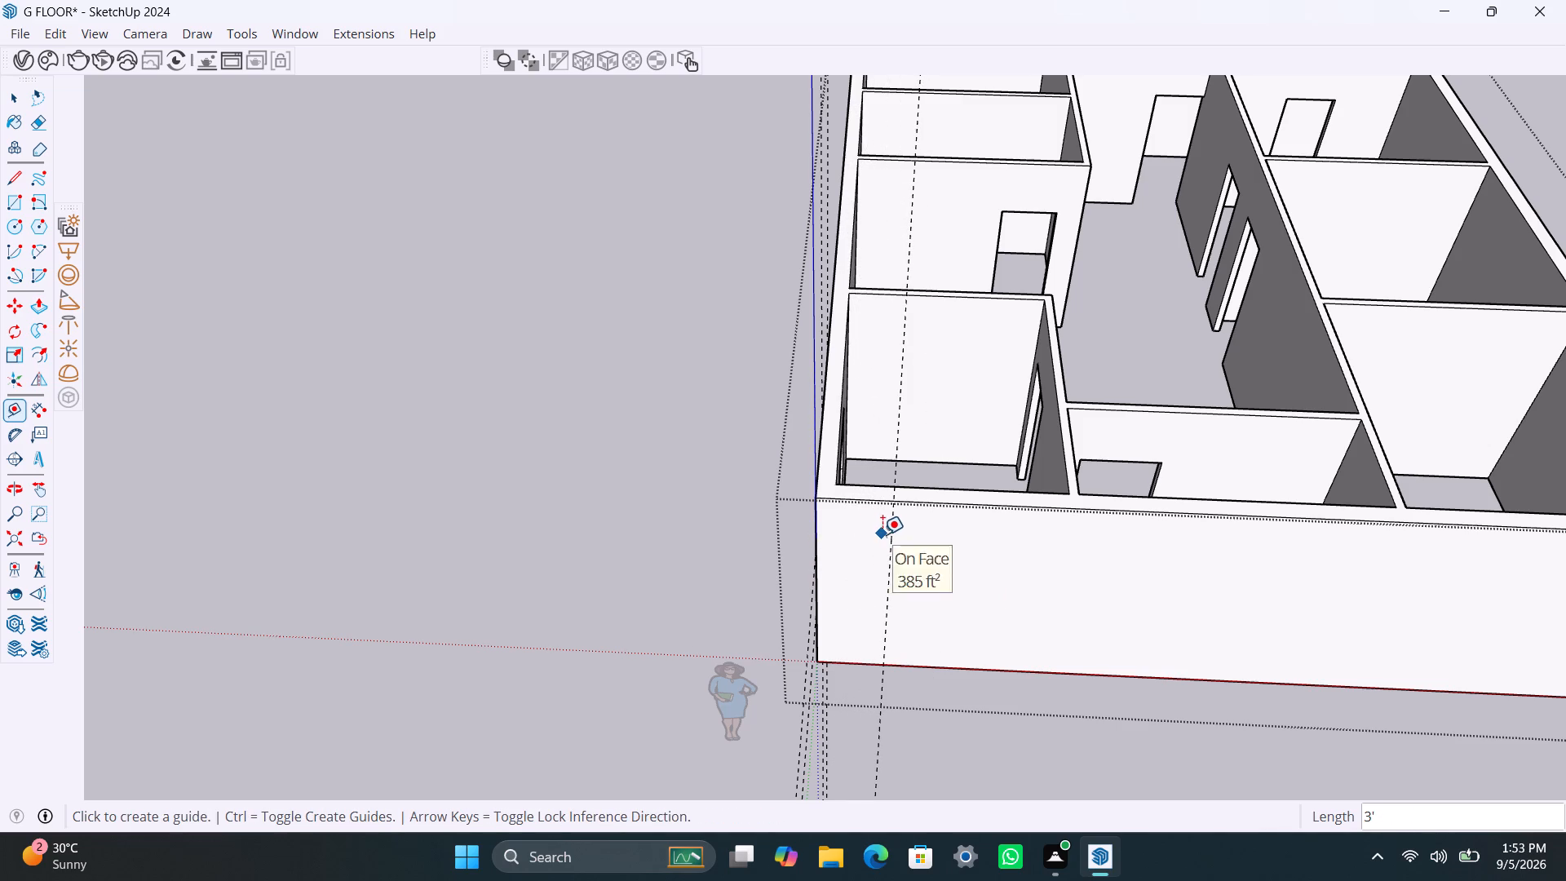
{"action": "left_click", "coordinate": [888, 534]}
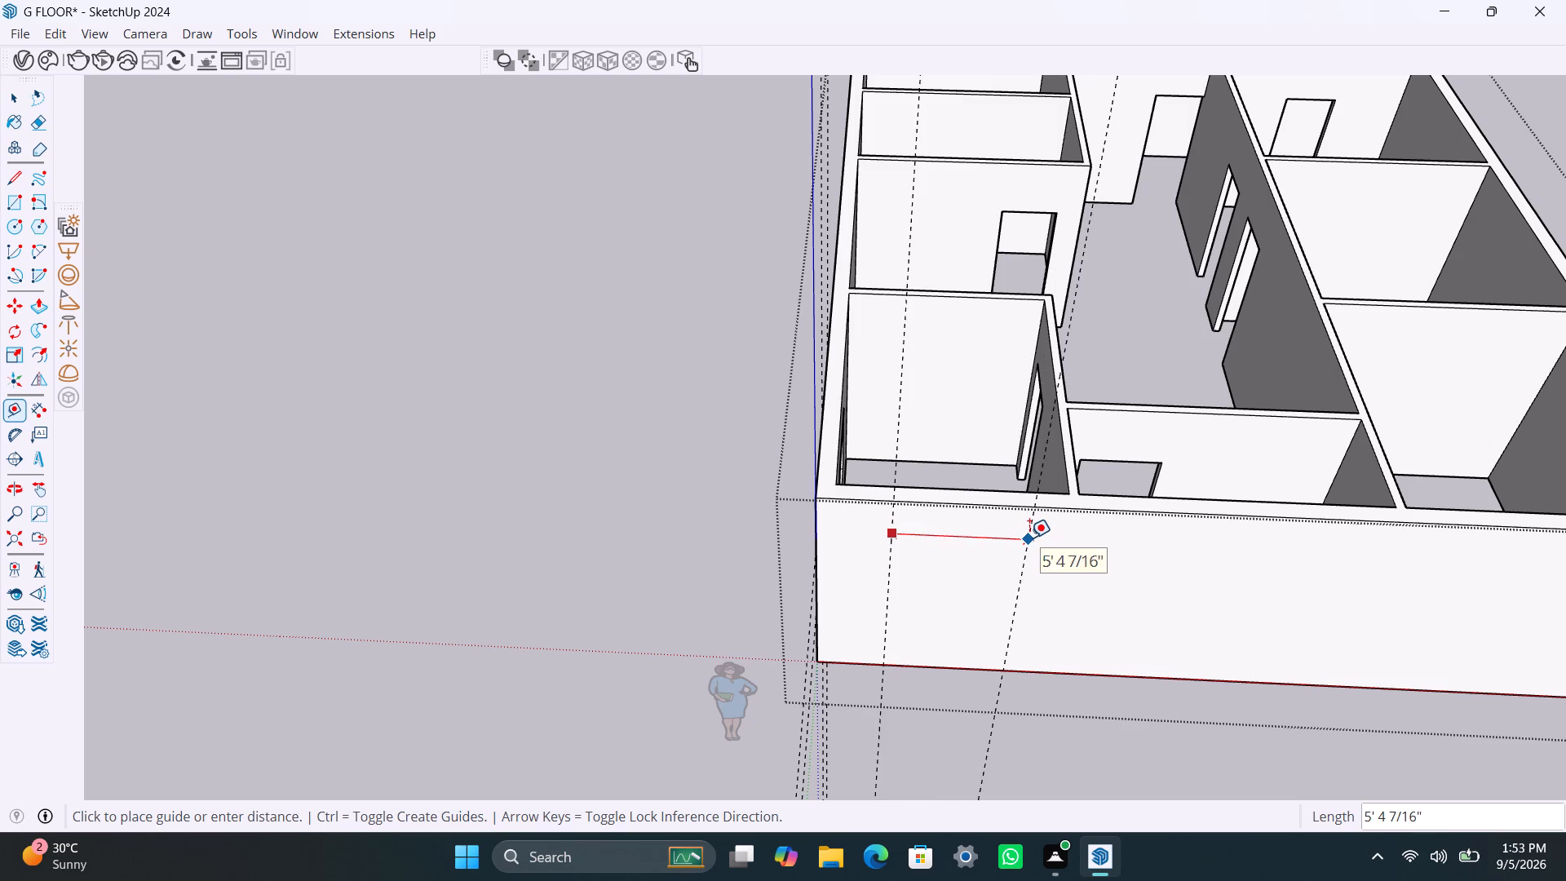
{"action": "type", "text": "4'"}
{"action": "key", "text": "Return"}
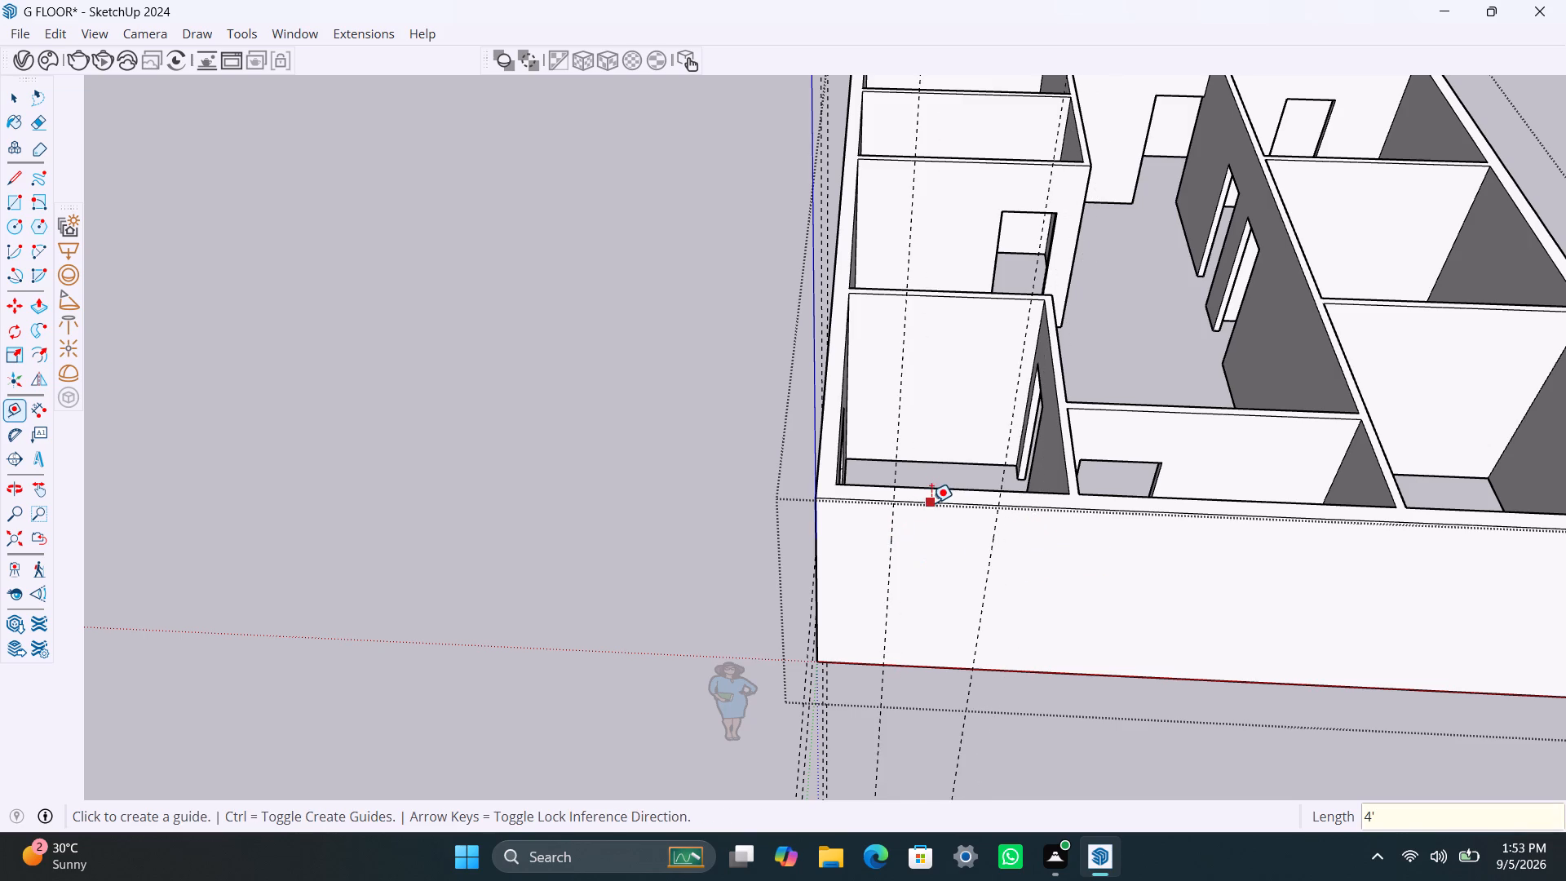
Place two horizontal guides on the 35' outer wall: 3' below its top edge and 4' below that guide.
{"action": "left_click", "coordinate": [931, 502]}
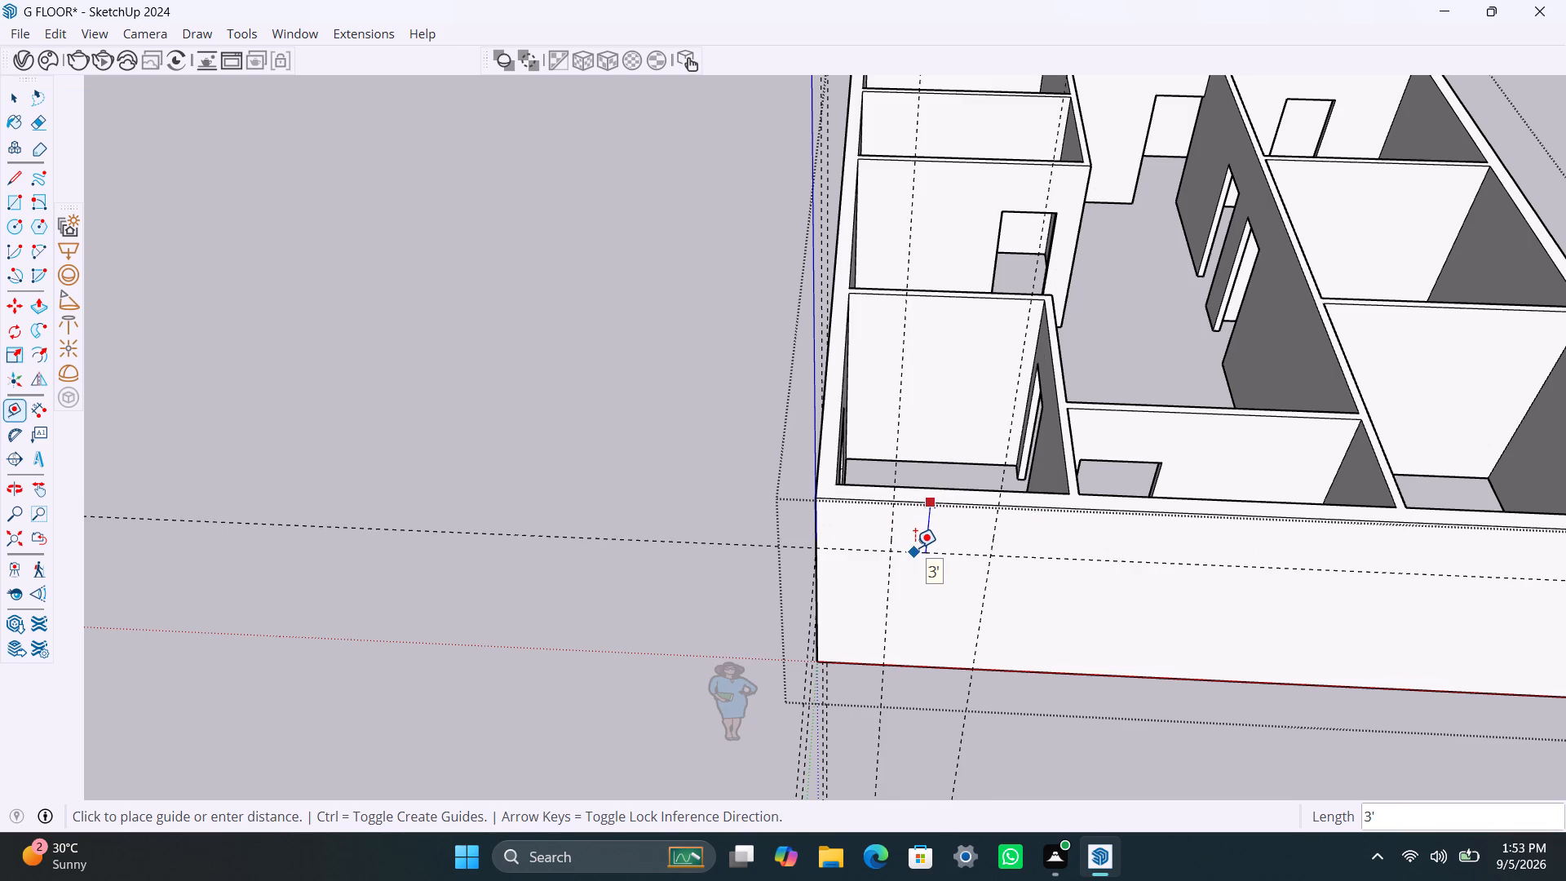
{"action": "left_click", "coordinate": [915, 547]}
{"action": "left_click", "coordinate": [919, 553]}
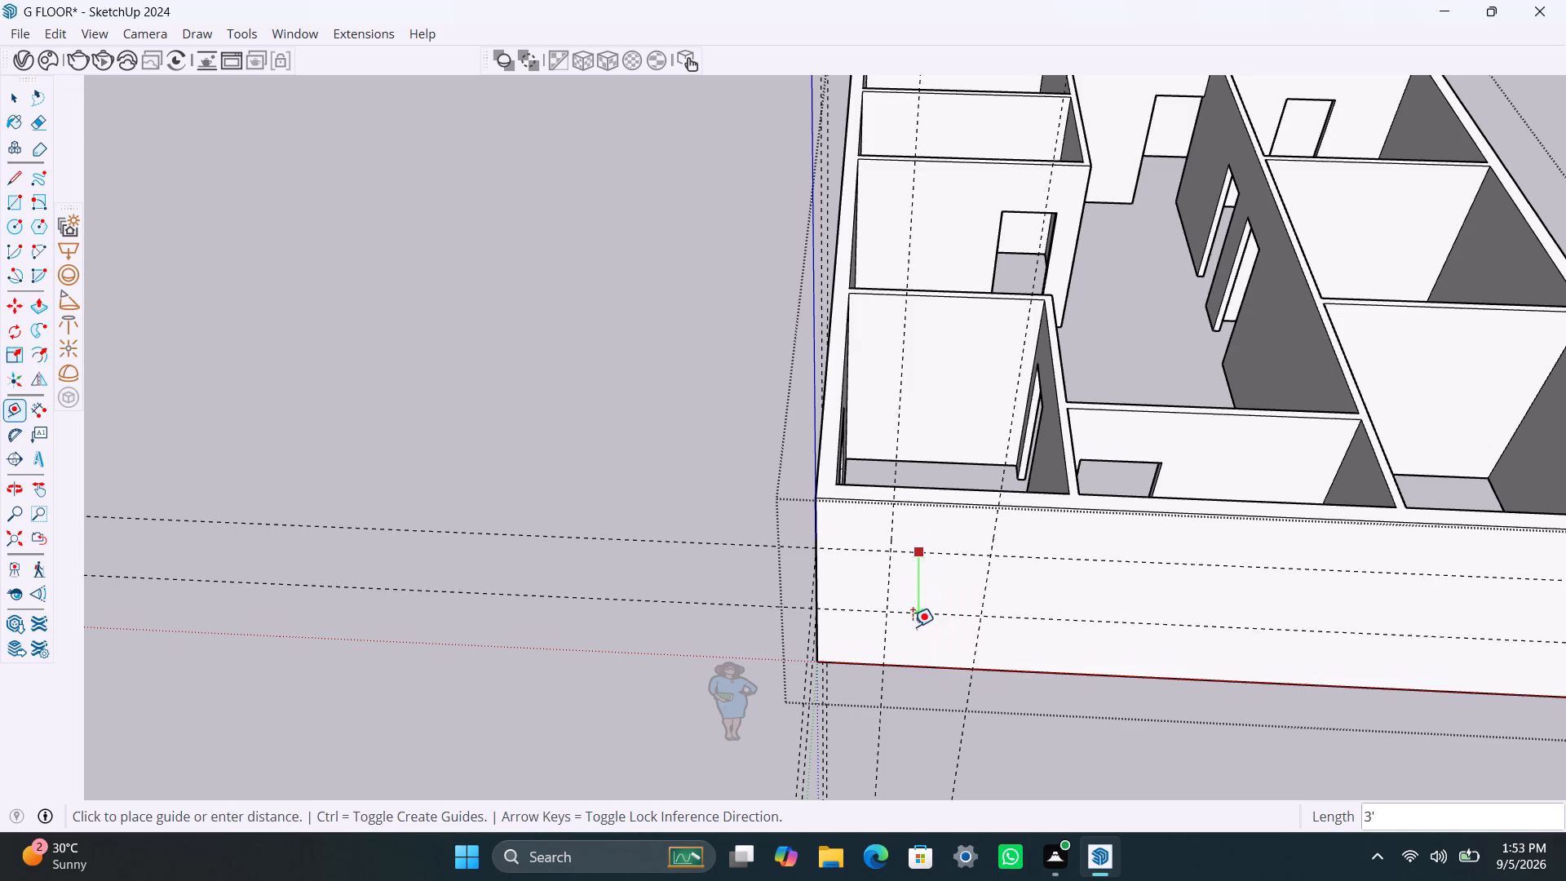
{"action": "key", "text": "4"}
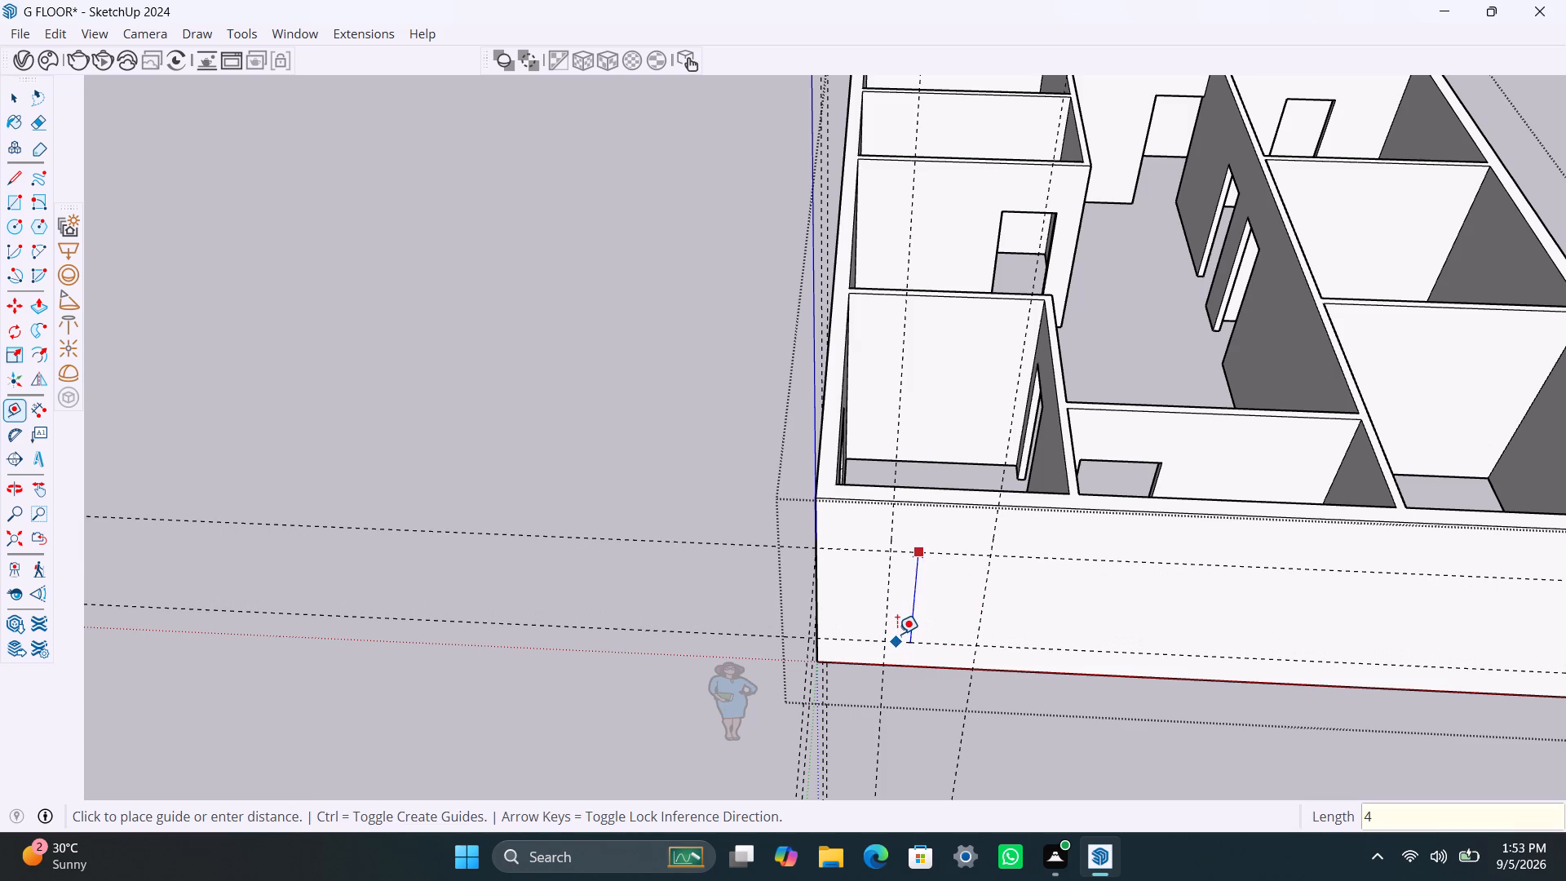
{"action": "key", "text": "apostrophe"}
{"action": "key", "text": "Return"}
{"action": "key", "text": "space"}
Draw a 4' by 4' window rectangle between the guide crossings on the 35' outer wall near the origin corner.
{"action": "key", "text": "r"}
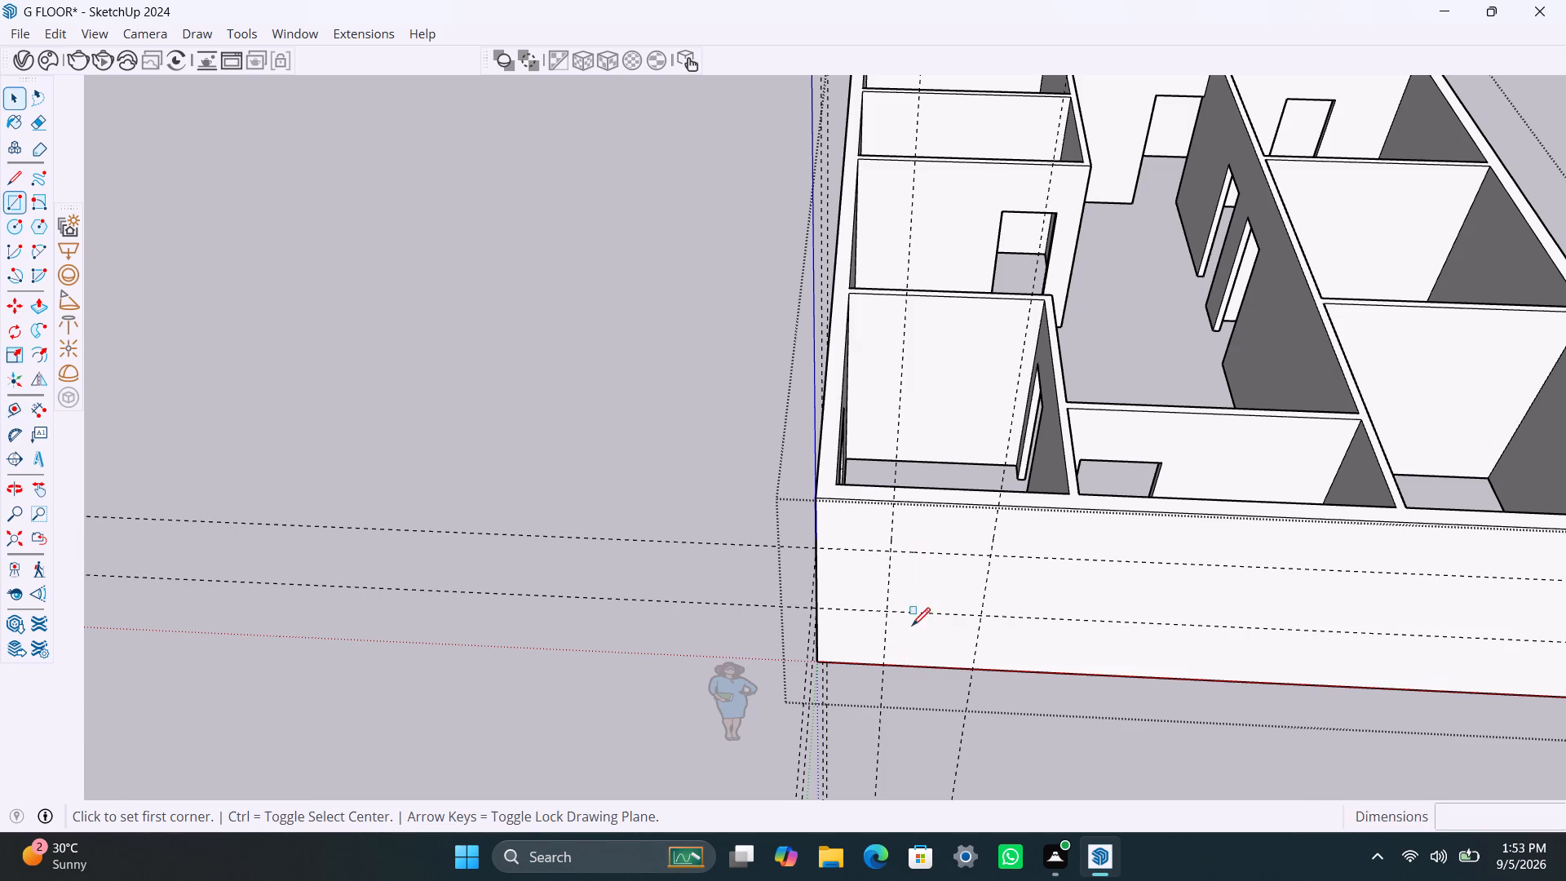
{"action": "left_click", "coordinate": [889, 552]}
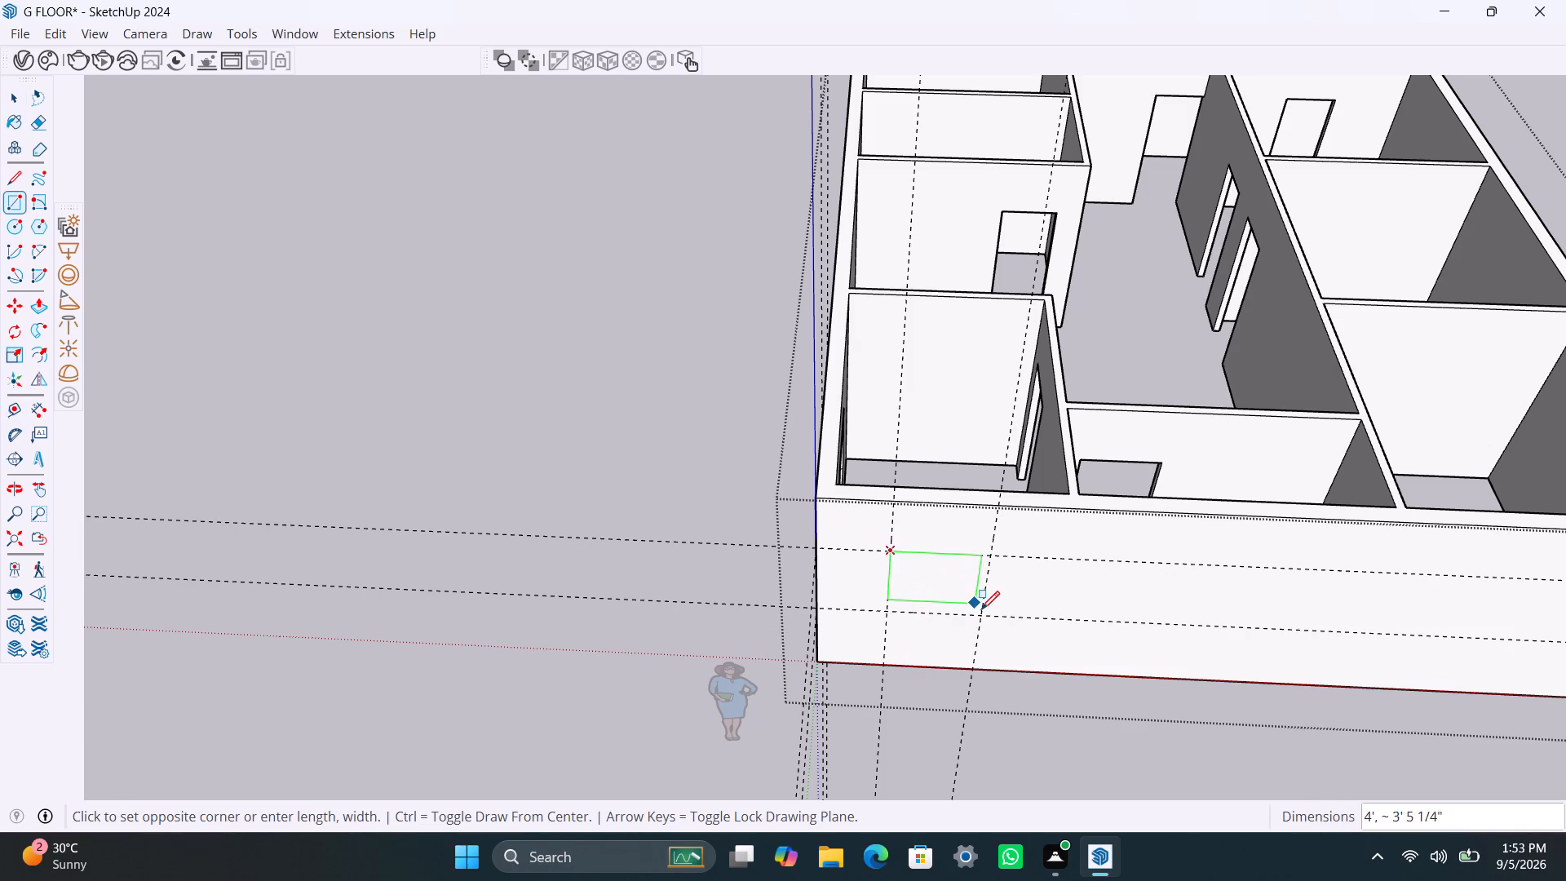
{"action": "left_click", "coordinate": [984, 613]}
{"action": "key", "text": "space"}
Push the new window rectangle 9" through the 35' outer wall to cut the opening.
{"action": "left_click", "coordinate": [959, 590]}
{"action": "key", "text": "p"}
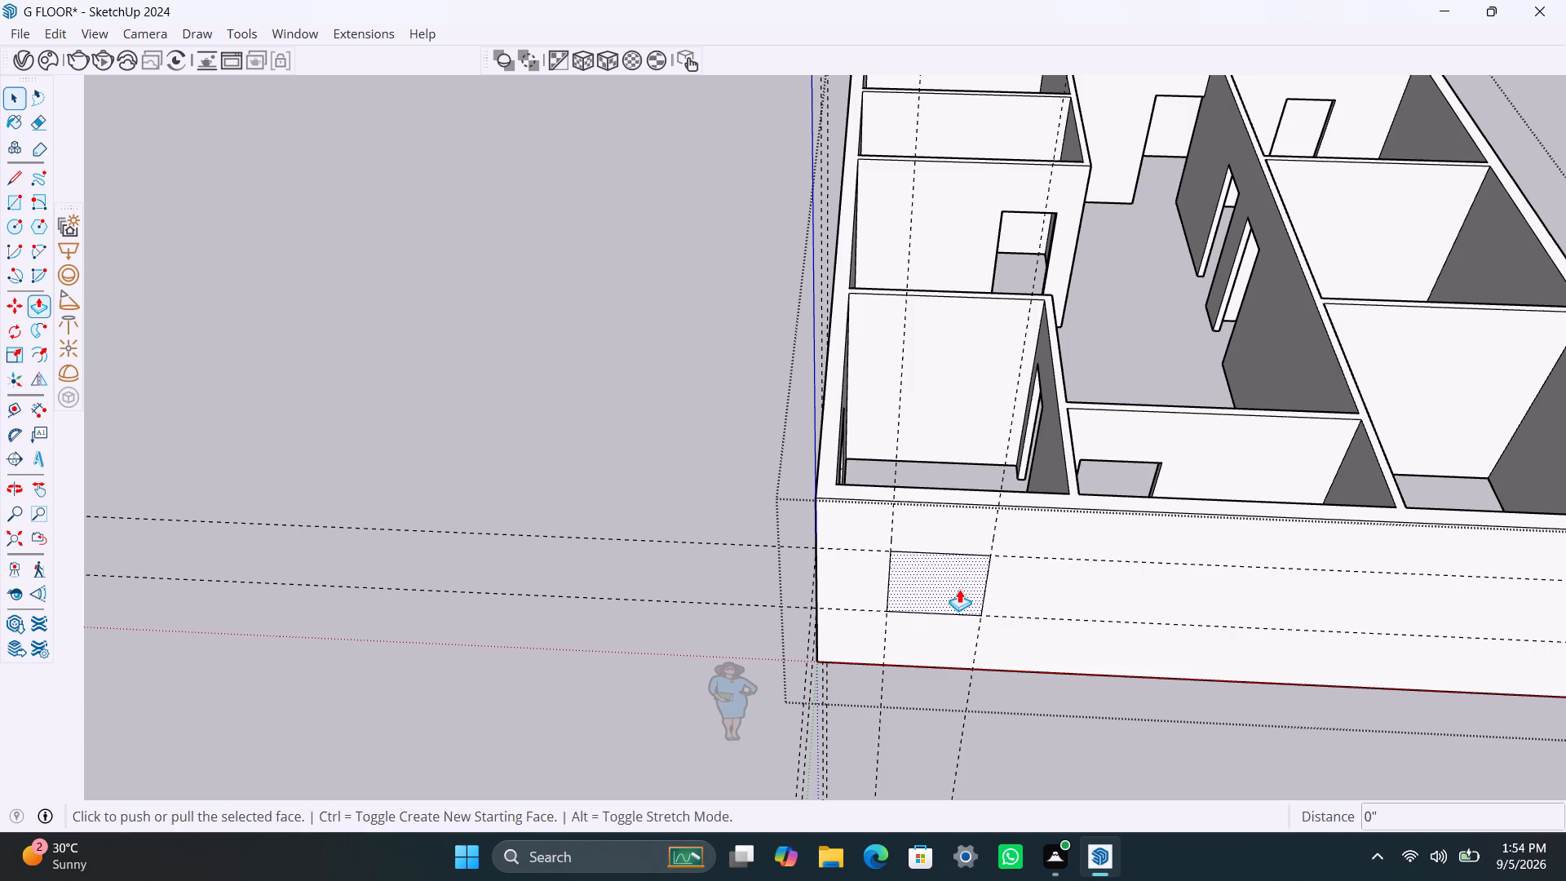
{"action": "left_click", "coordinate": [959, 589]}
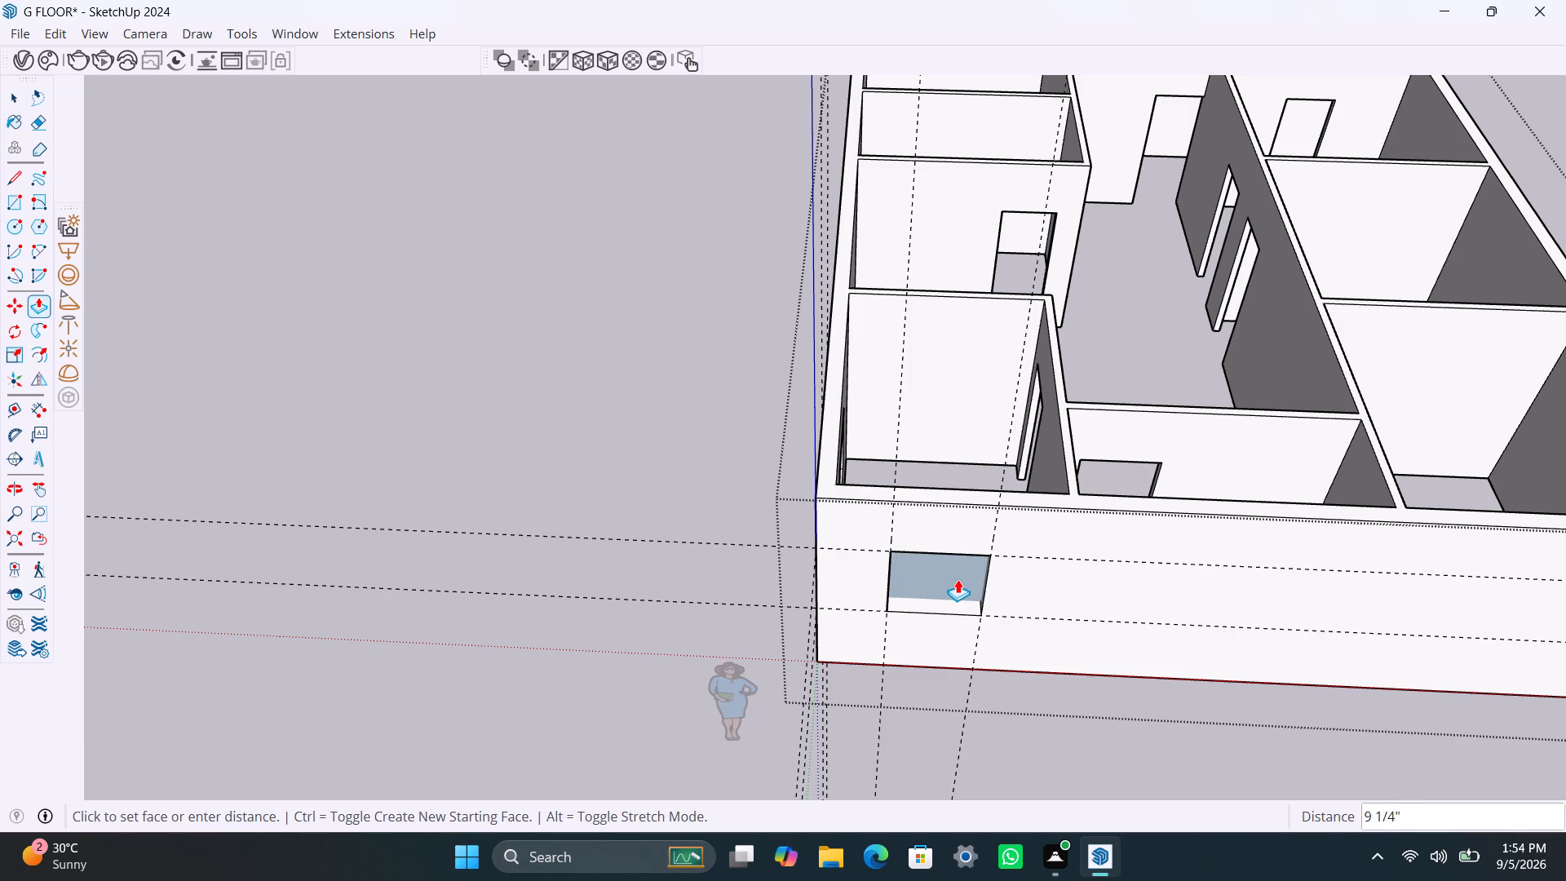
{"action": "scroll", "coordinate": [954, 569], "scroll_direction": "down", "scroll_amount": 2}
{"action": "middle_click_drag", "start_coordinate": [952, 573], "coordinate": [825, 504]}
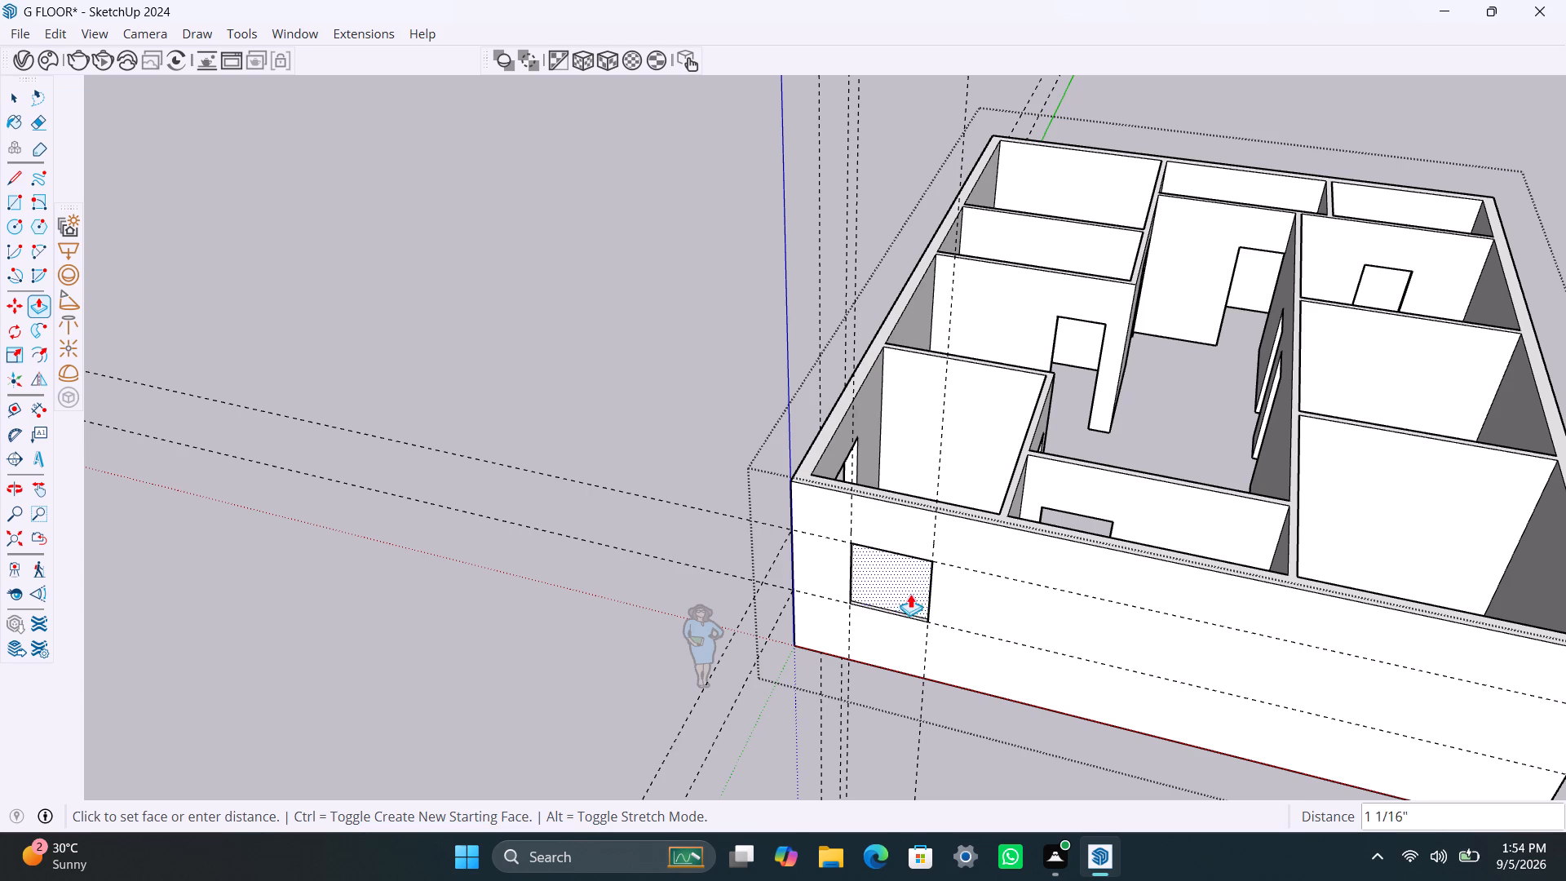
{"action": "scroll", "coordinate": [912, 573], "scroll_direction": "up", "scroll_amount": 8}
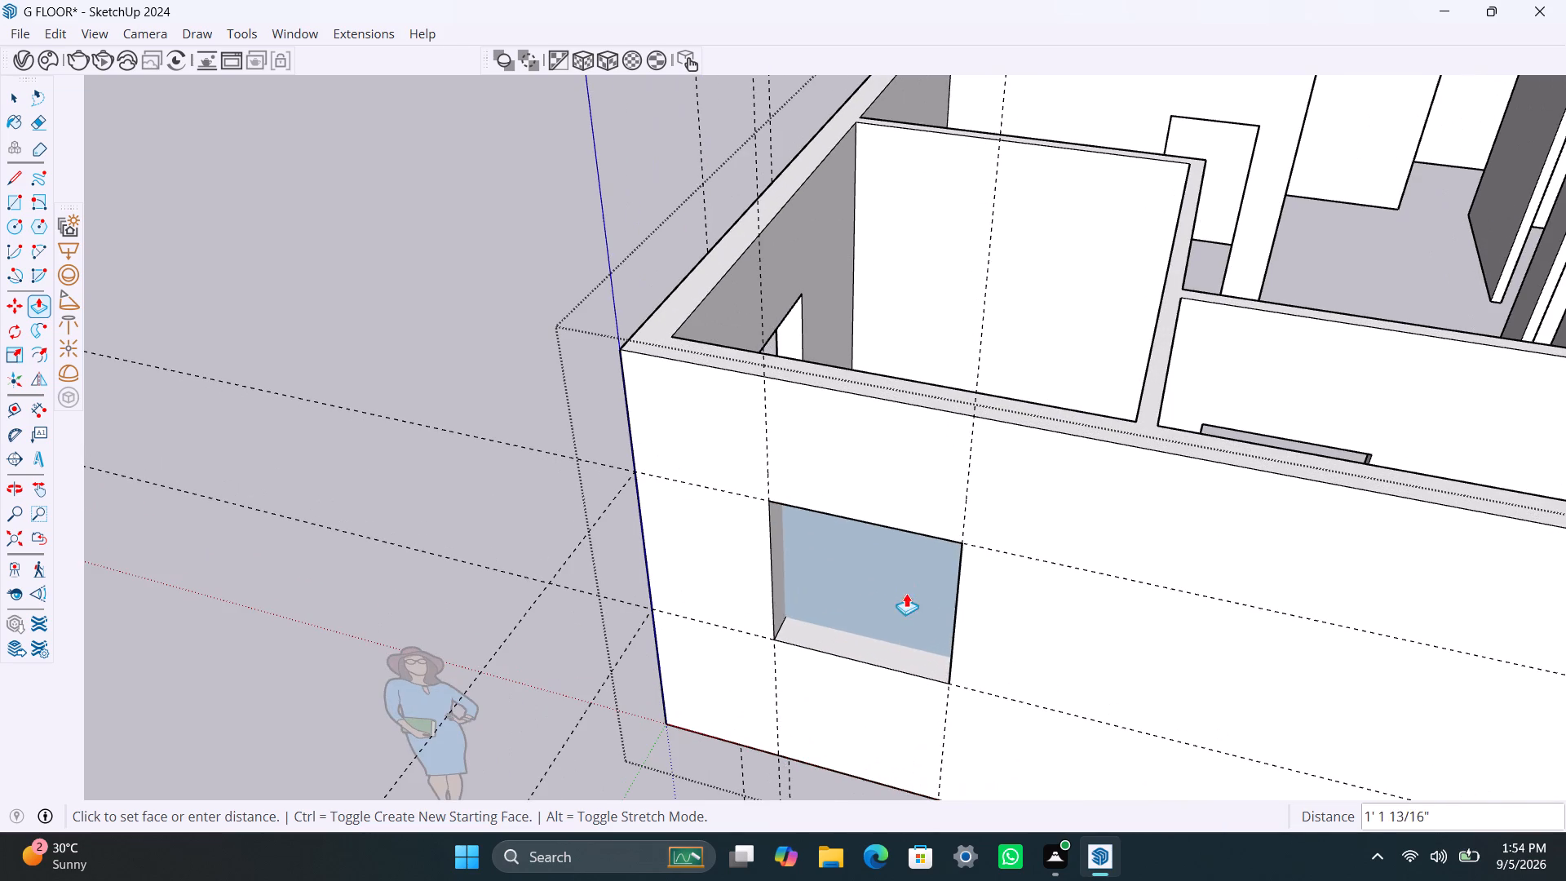
{"action": "left_click", "coordinate": [937, 602]}
{"action": "scroll", "coordinate": [742, 621], "scroll_direction": "down", "scroll_amount": 6}
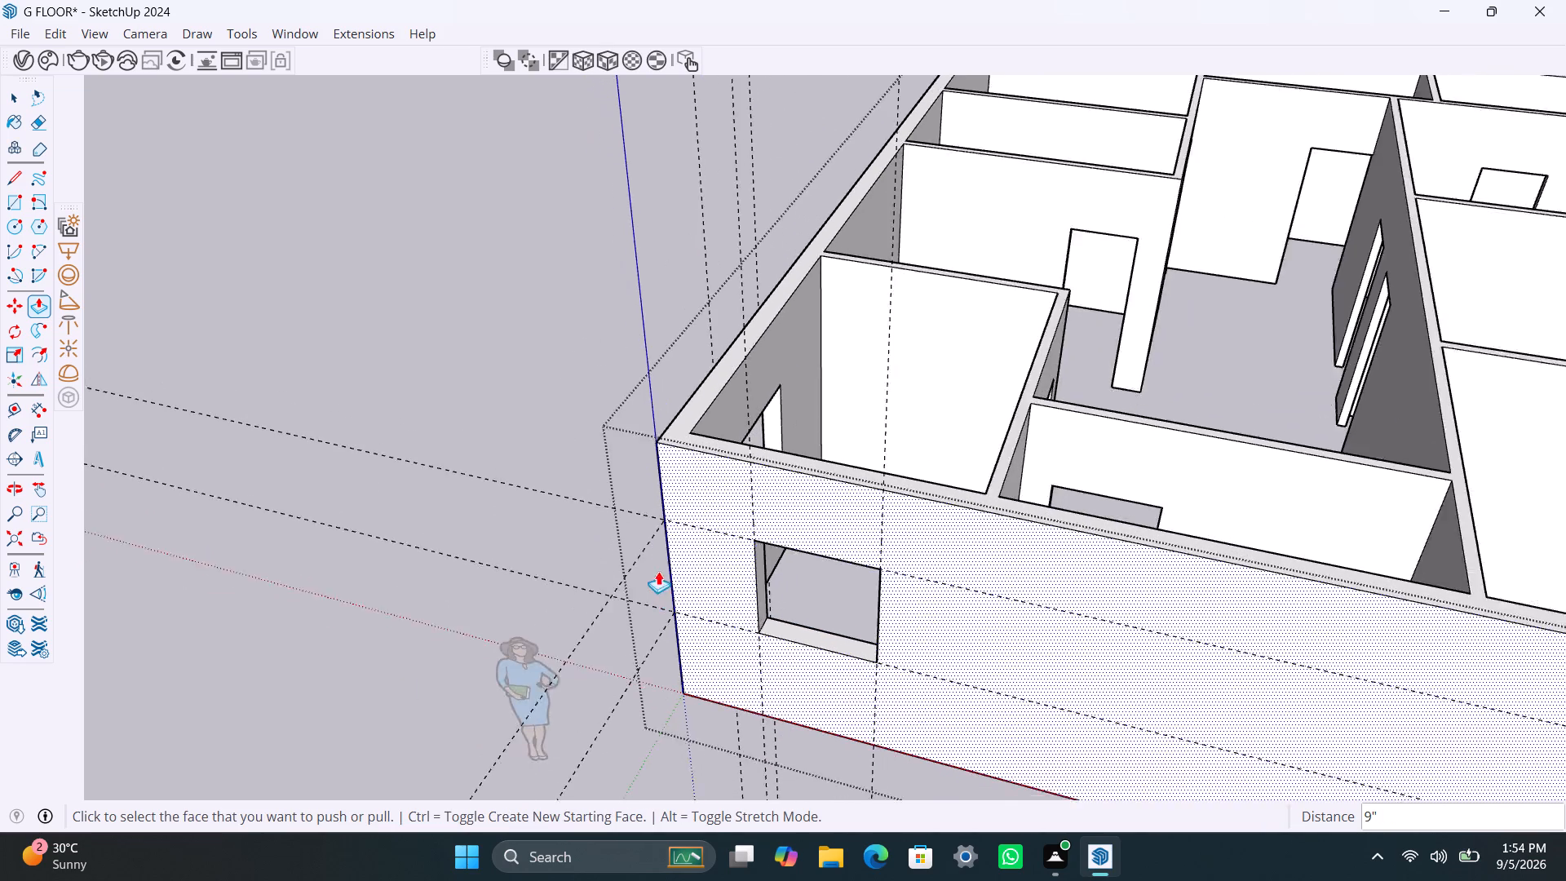
{"action": "scroll", "coordinate": [658, 571], "scroll_direction": "down", "scroll_amount": 5}
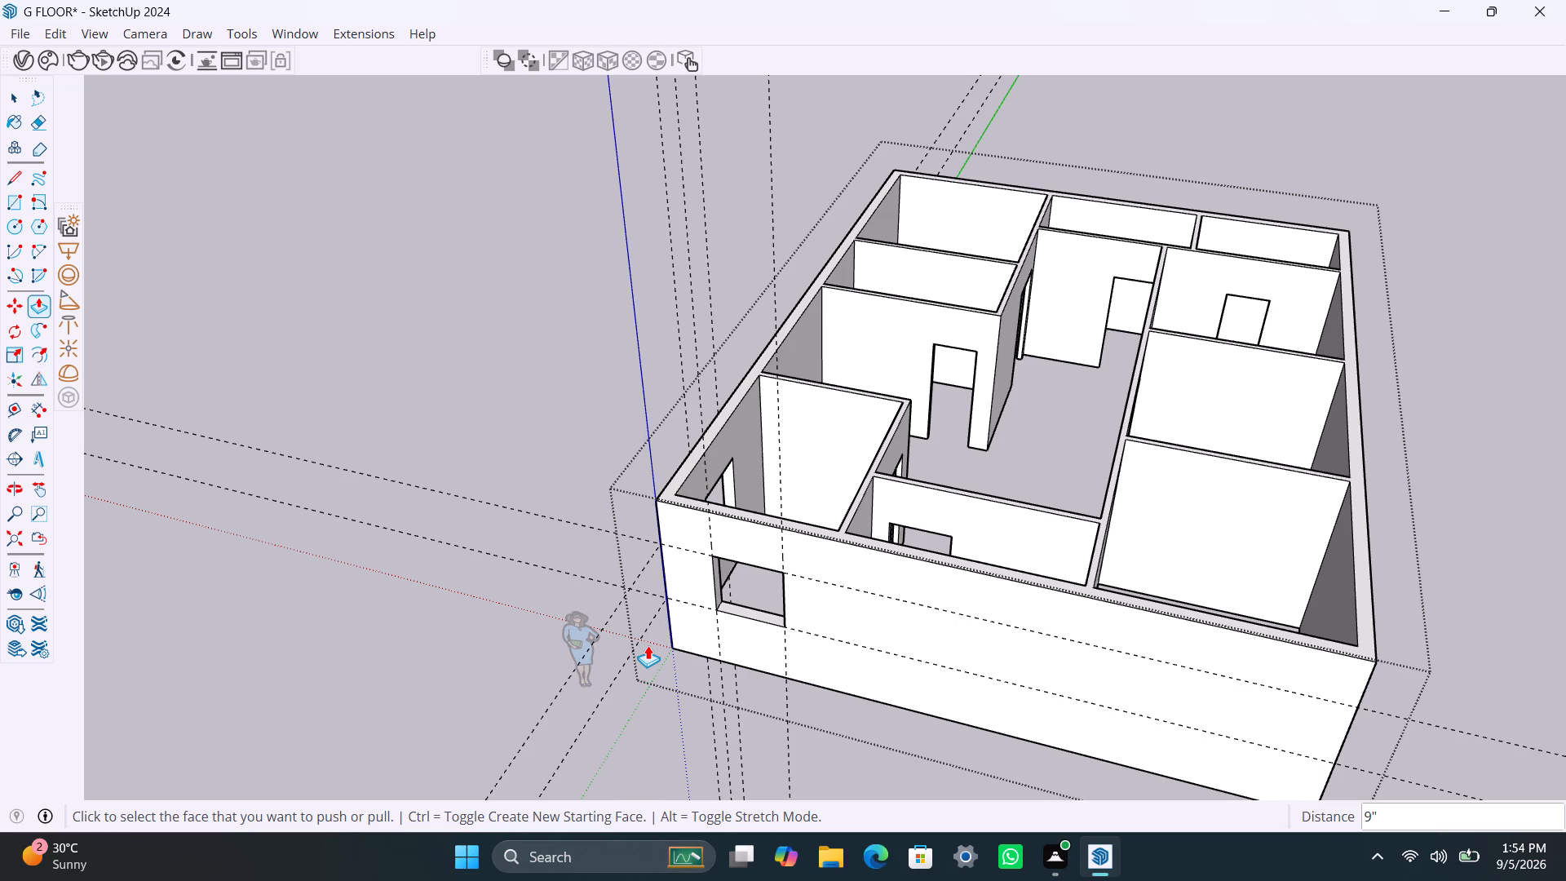
{"action": "key", "text": "space"}
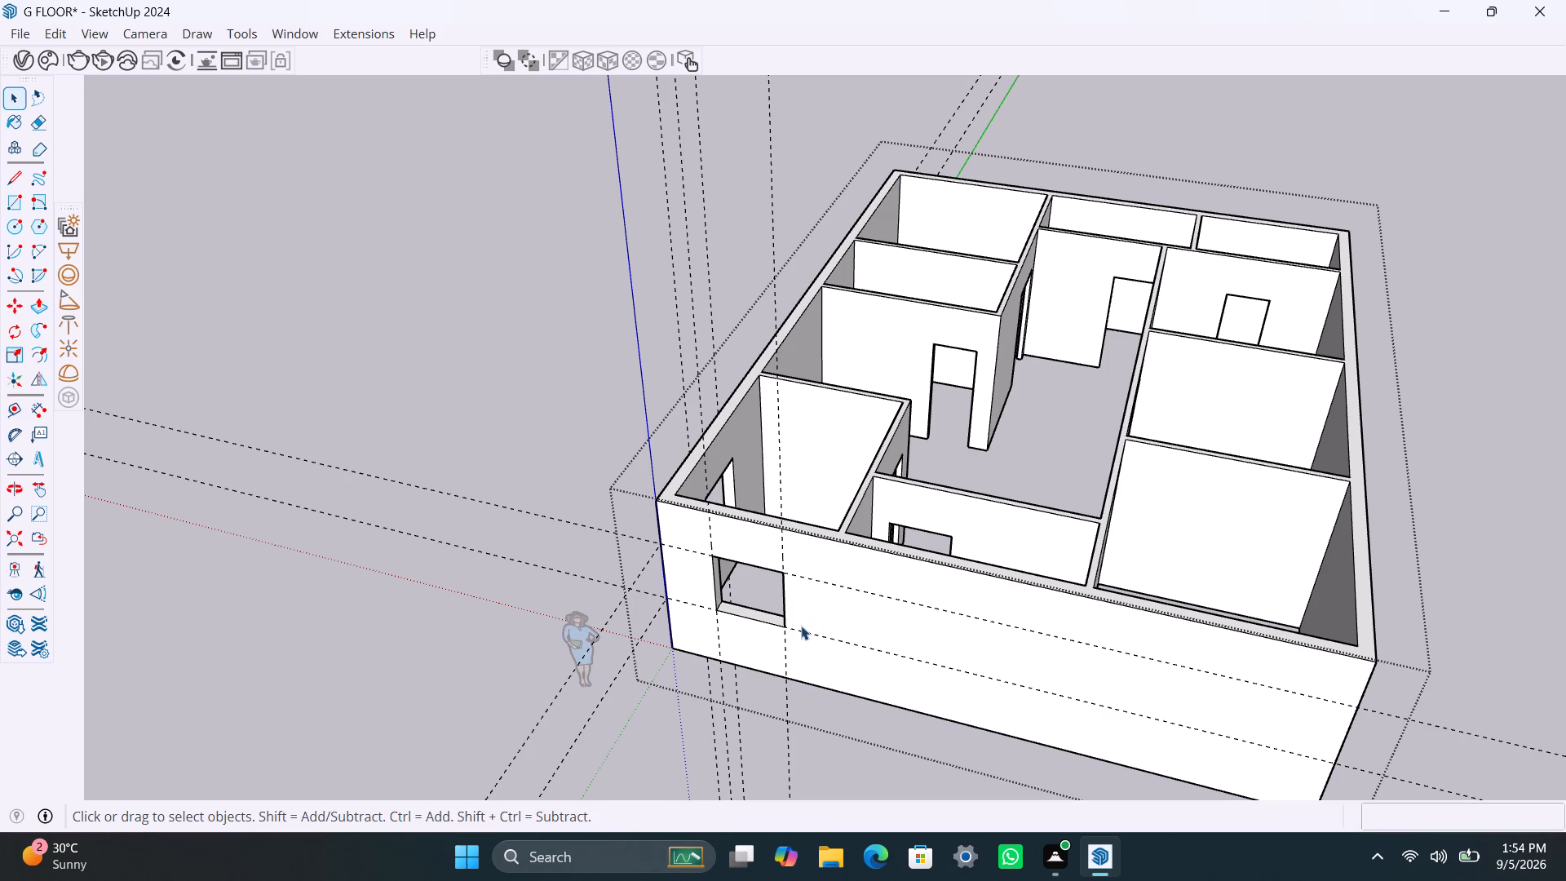
Place two vertical guides on the 35' outer wall for the porch opening: 3' 1 1/2" beyond the window's far guide, and about 11' 11" beyond that.
{"action": "scroll", "coordinate": [801, 626], "scroll_direction": "down", "scroll_amount": 3}
{"action": "middle_click_drag", "start_coordinate": [846, 662], "coordinate": [913, 692]}
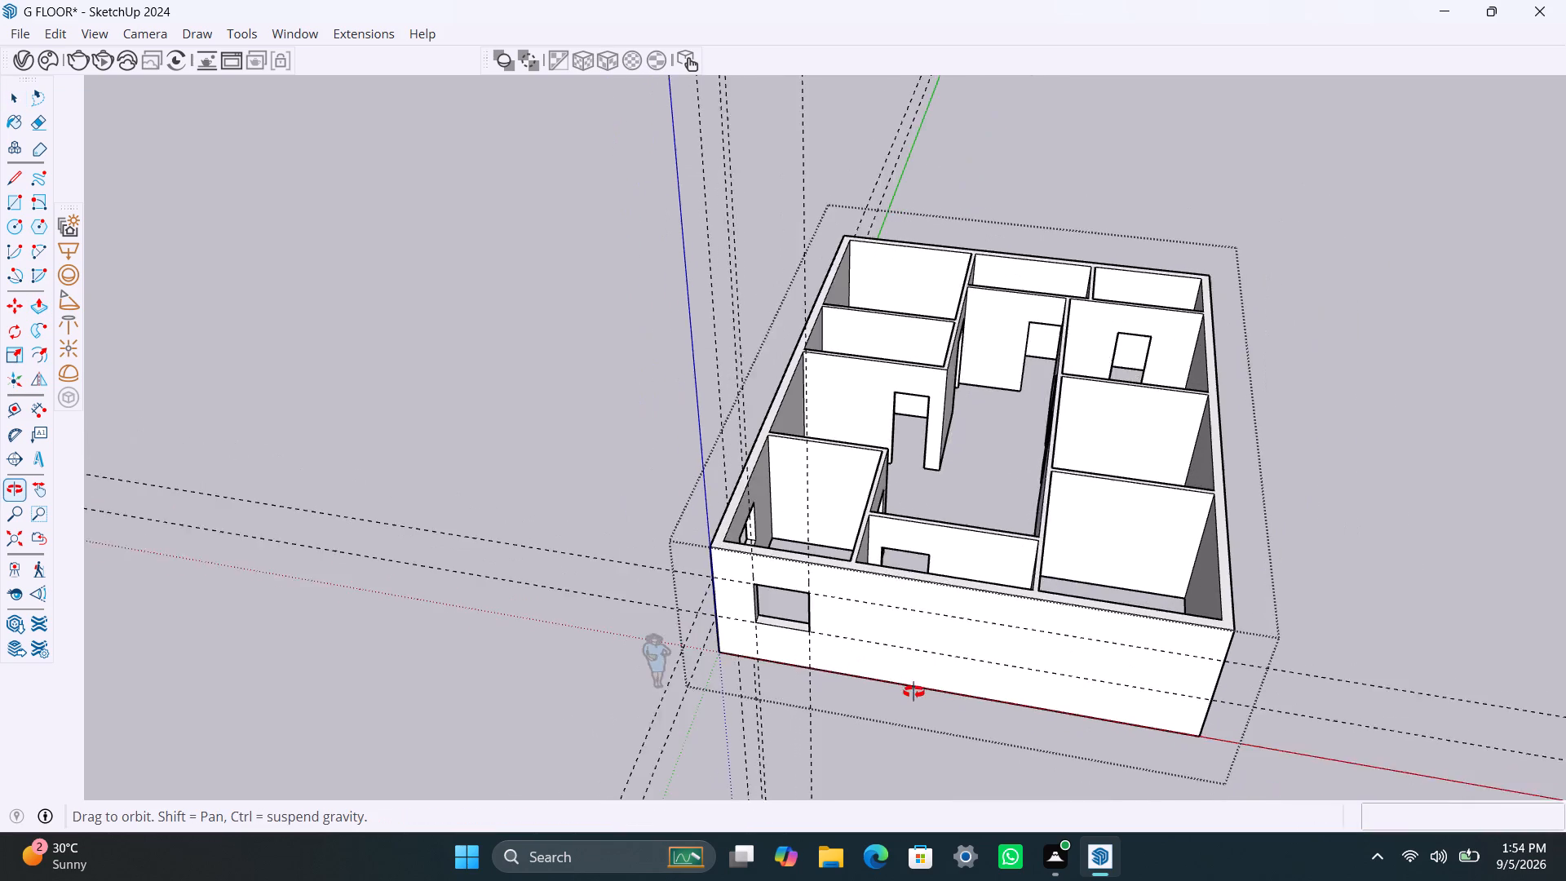
{"action": "middle_click_drag", "start_coordinate": [913, 692], "coordinate": [920, 693]}
{"action": "scroll", "coordinate": [891, 639], "scroll_direction": "up", "scroll_amount": 4}
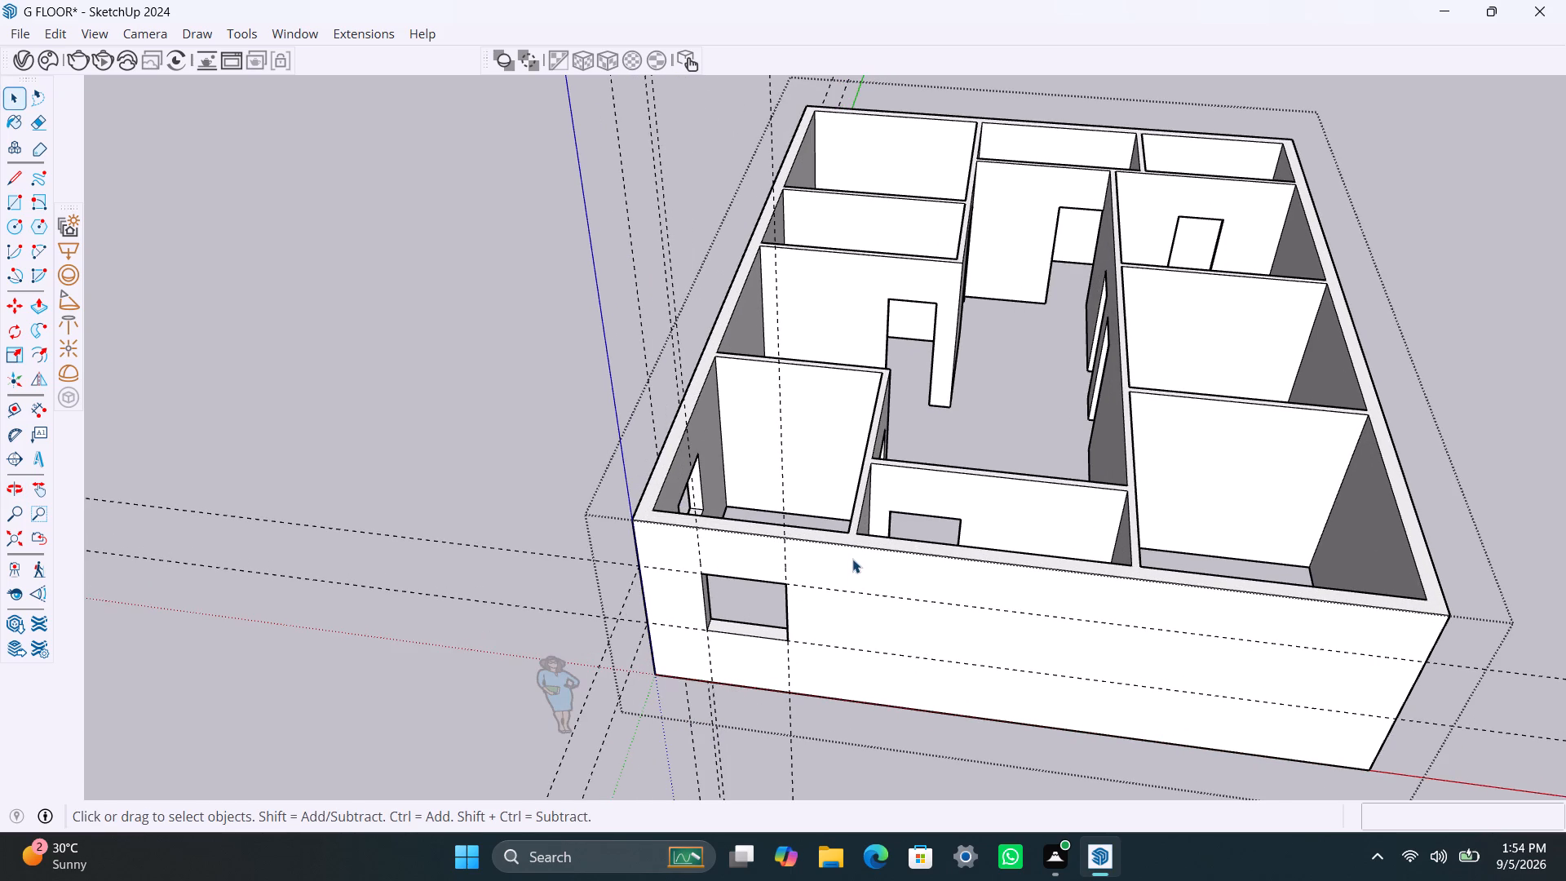
{"action": "key", "text": "t"}
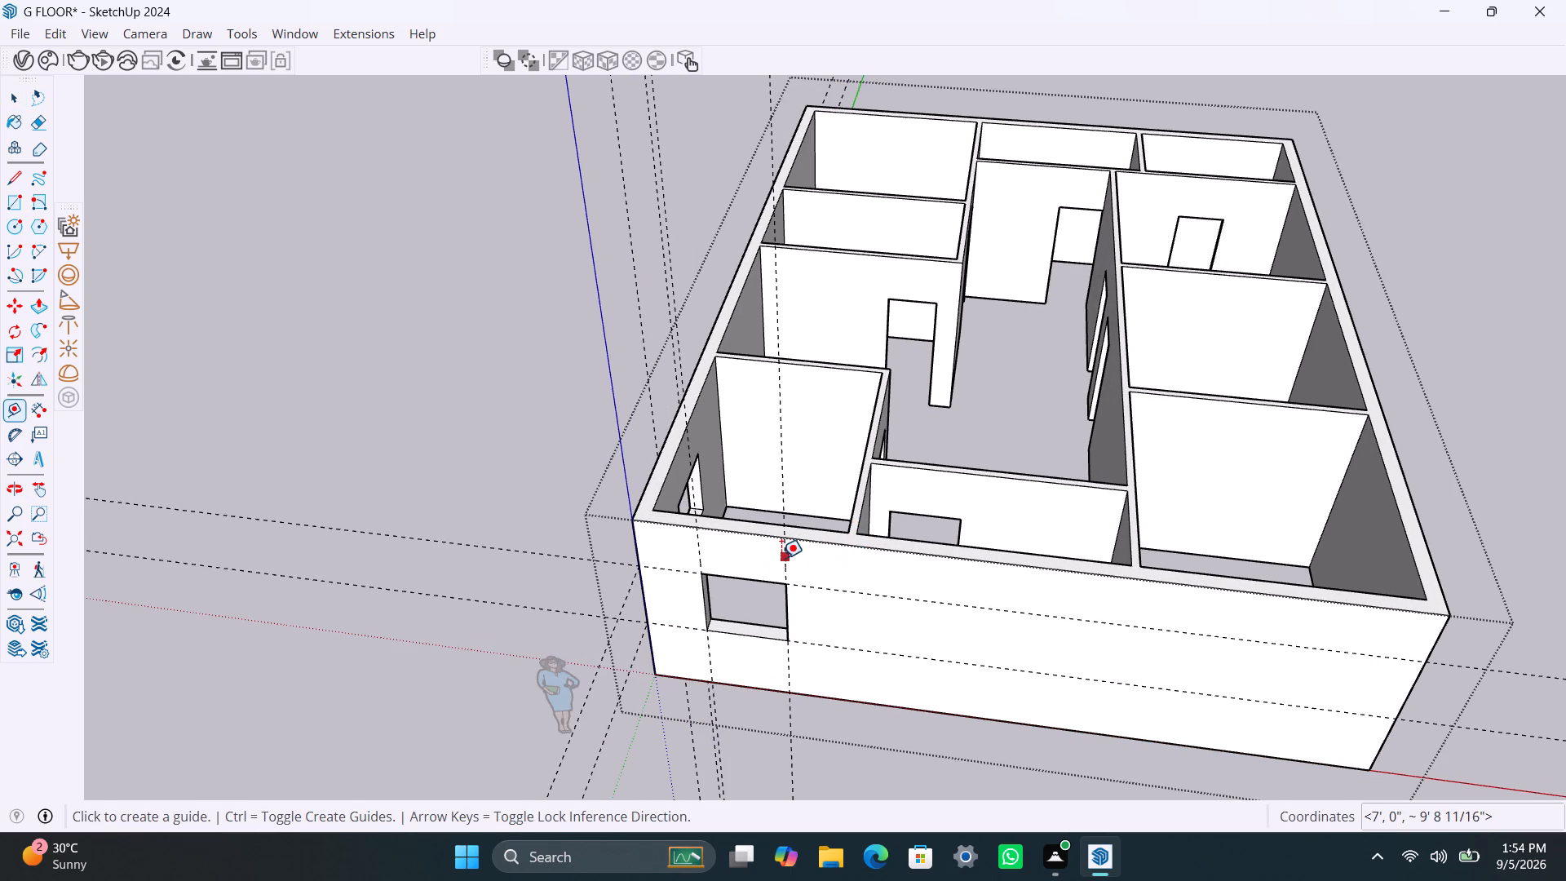
{"action": "left_click", "coordinate": [781, 558]}
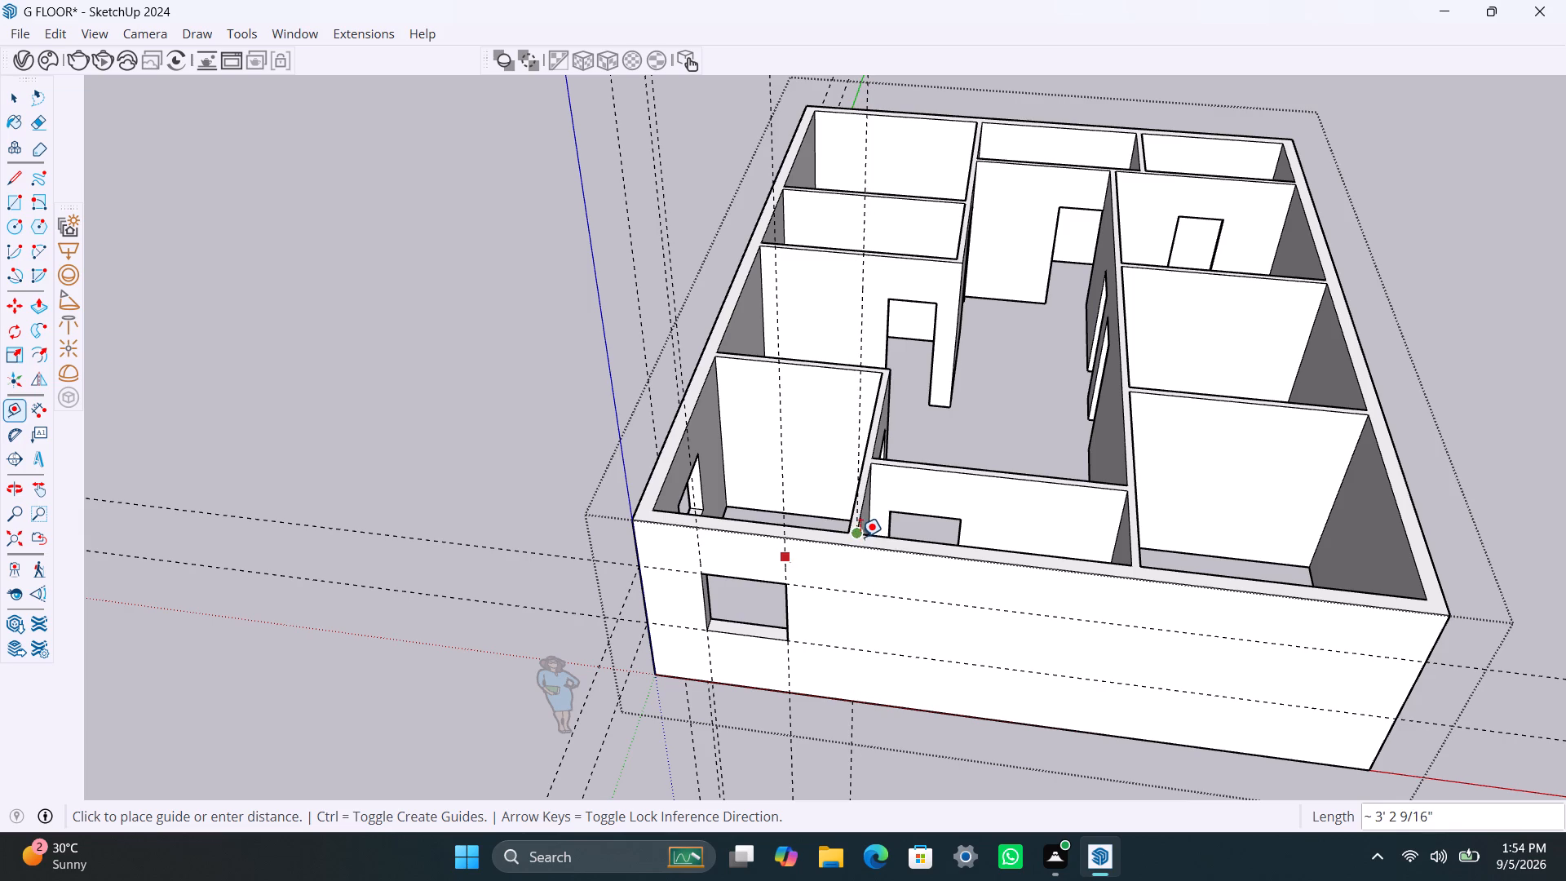
{"action": "left_click", "coordinate": [854, 551]}
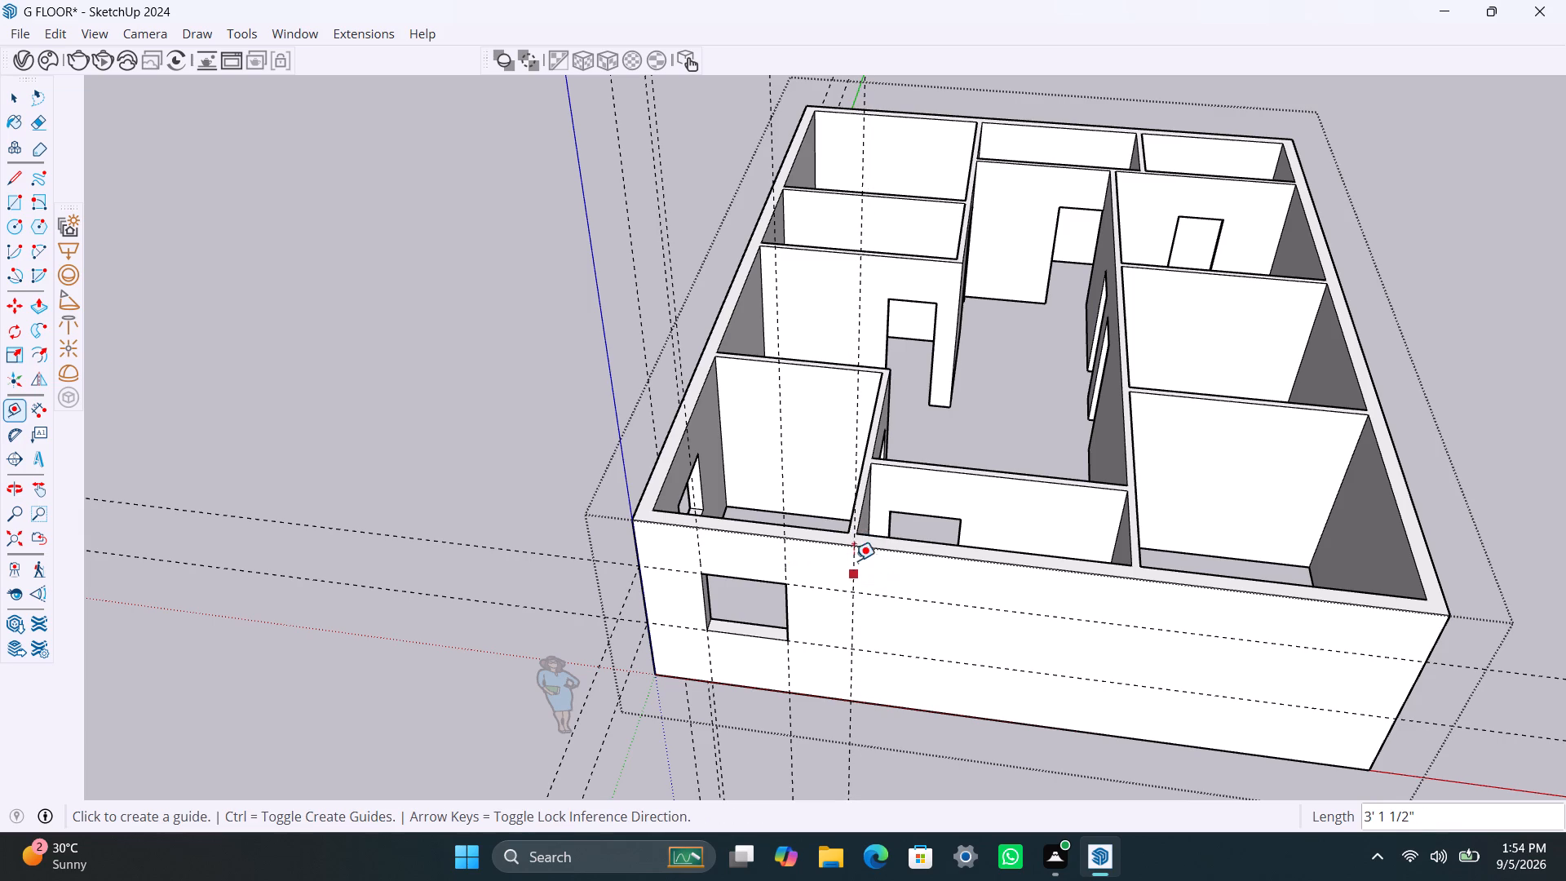
{"action": "left_click", "coordinate": [856, 553]}
{"action": "key", "text": "Escape"}
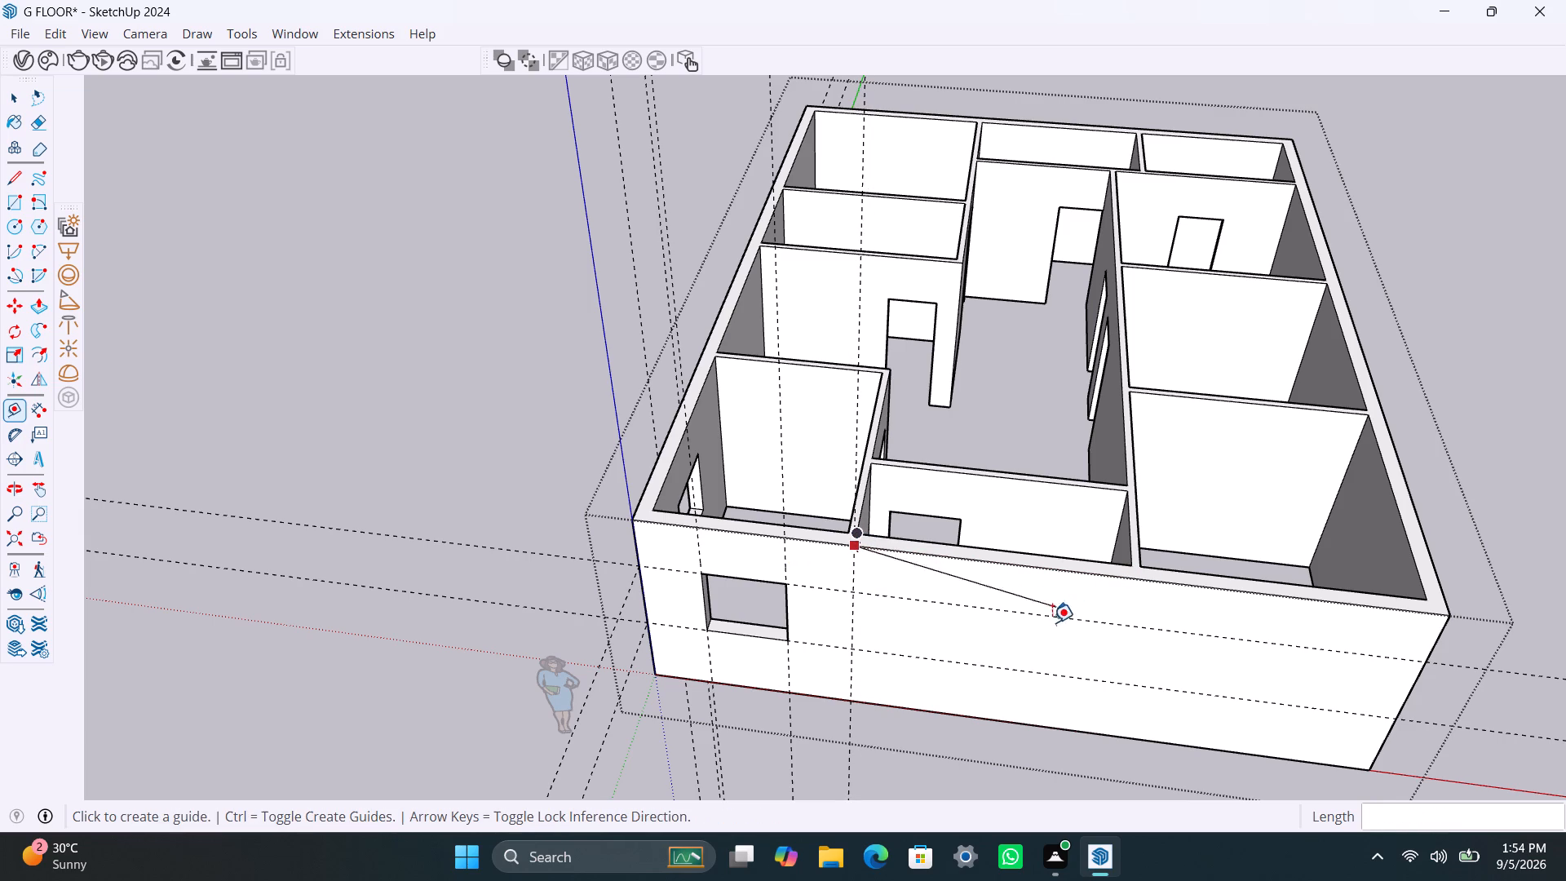
{"action": "key", "text": "t"}
{"action": "left_click", "coordinate": [852, 581]}
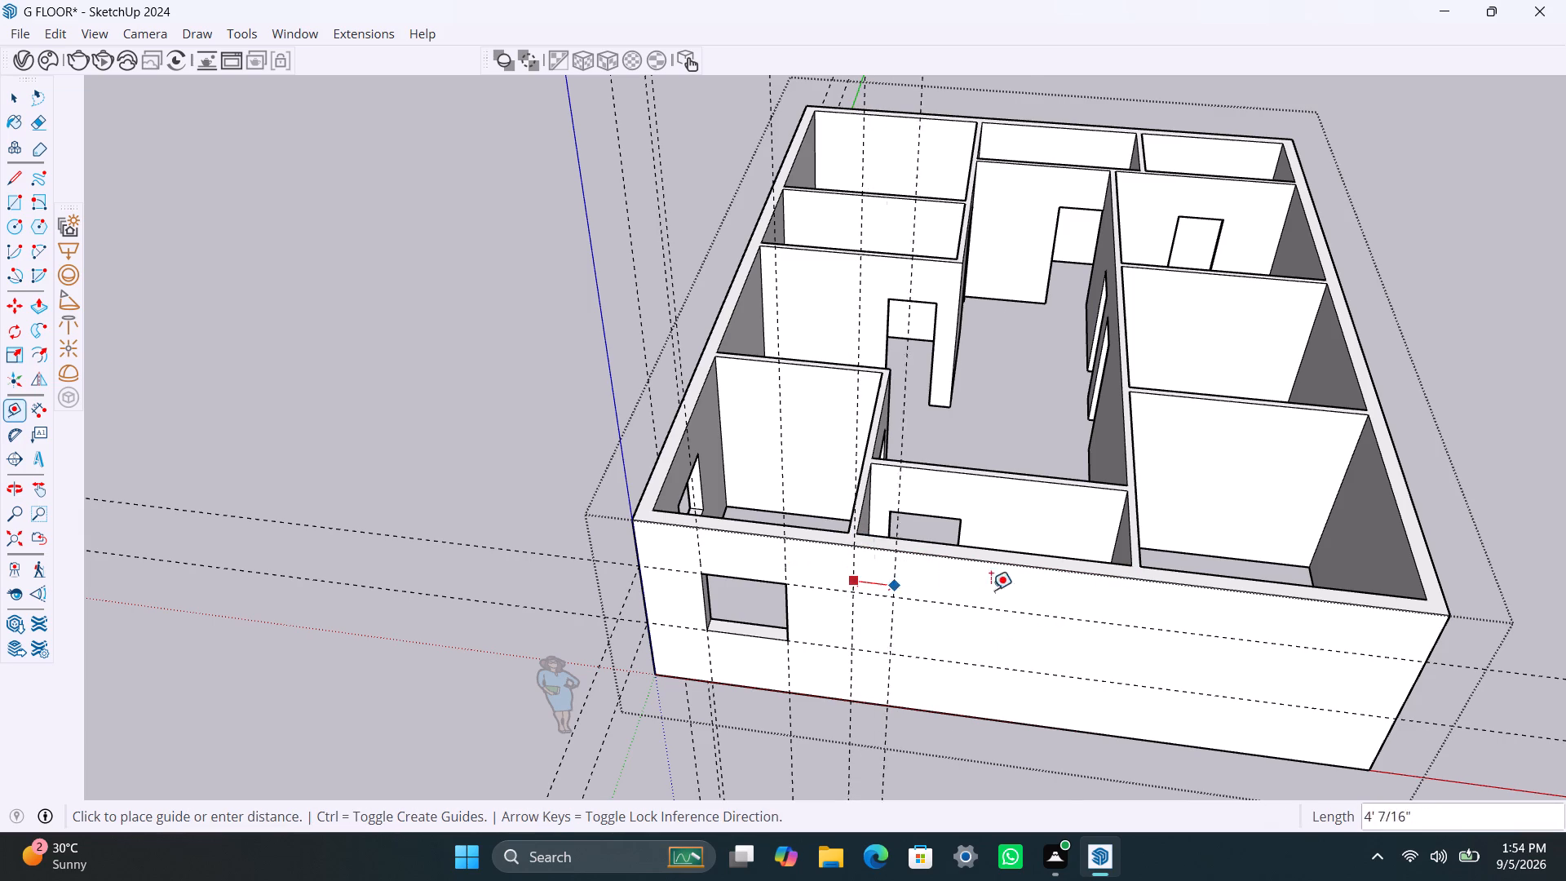
{"action": "left_click", "coordinate": [1131, 576]}
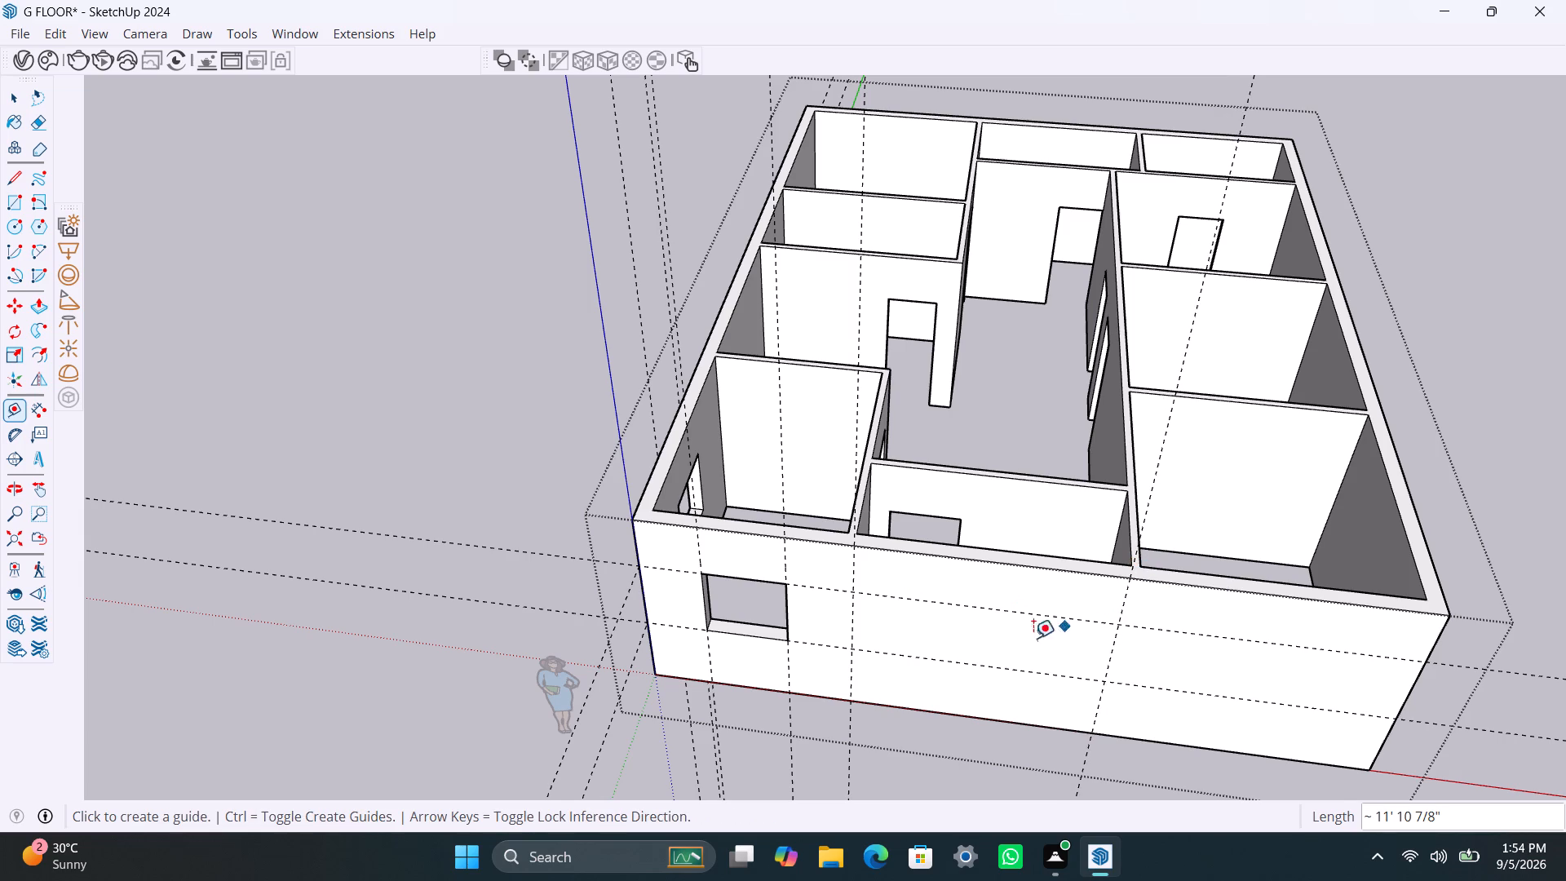
{"action": "key", "text": "space"}
Draw a full-height rectangle on the 35' outer wall between the two porch guides.
{"action": "scroll", "coordinate": [1017, 620], "scroll_direction": "up", "scroll_amount": 3}
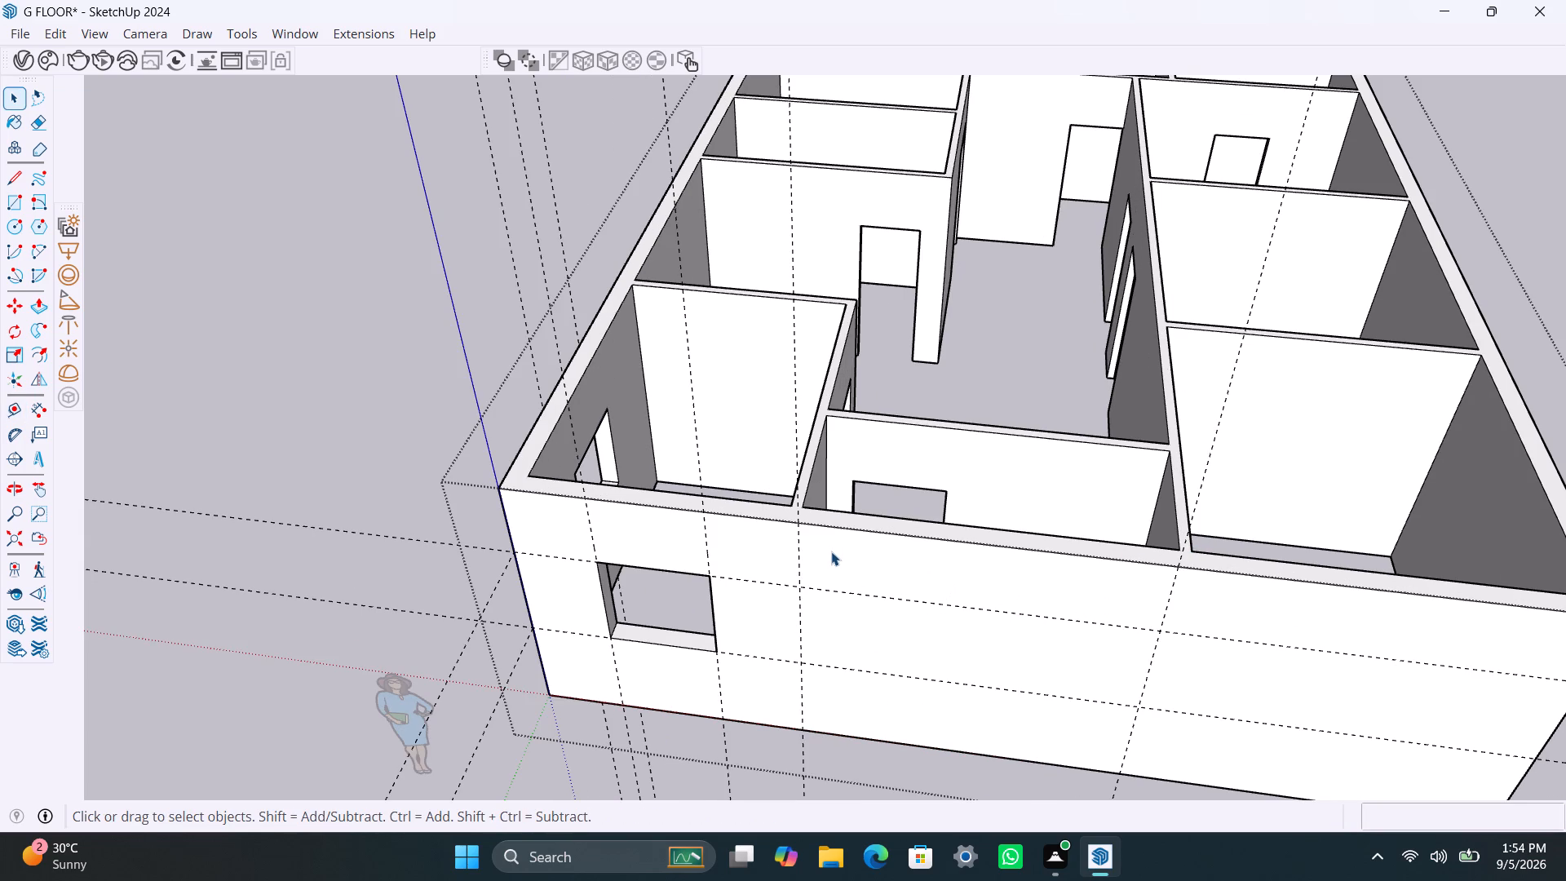
{"action": "key", "text": "r"}
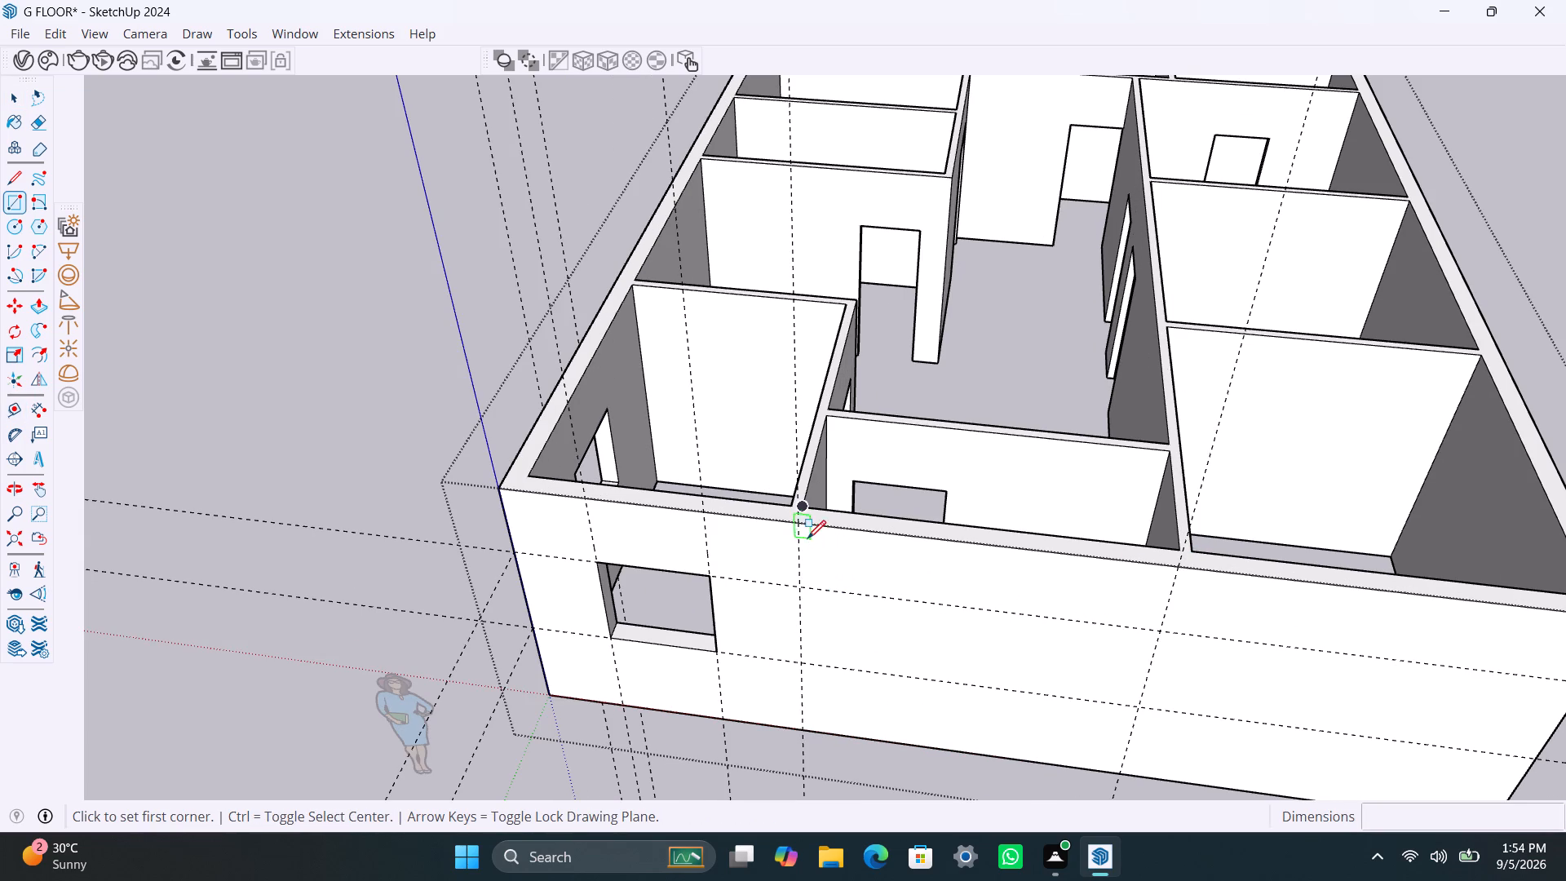
{"action": "left_click", "coordinate": [800, 526]}
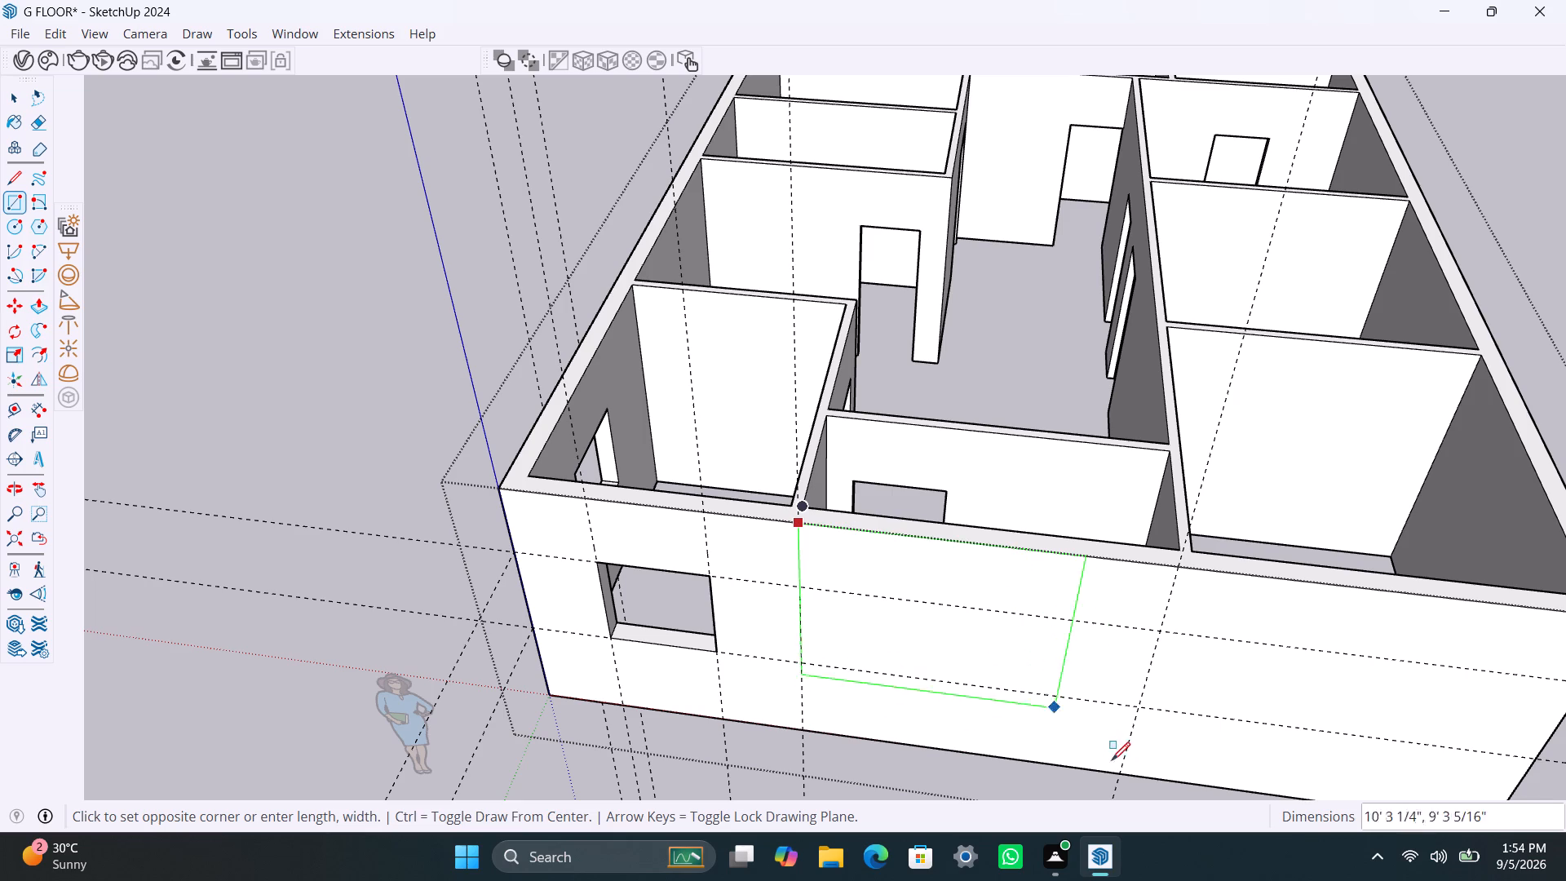
{"action": "left_click", "coordinate": [1117, 769]}
{"action": "key", "text": "space"}
Push the porch rectangle 9" through the 35' outer wall to open the porch front.
{"action": "left_click", "coordinate": [993, 657]}
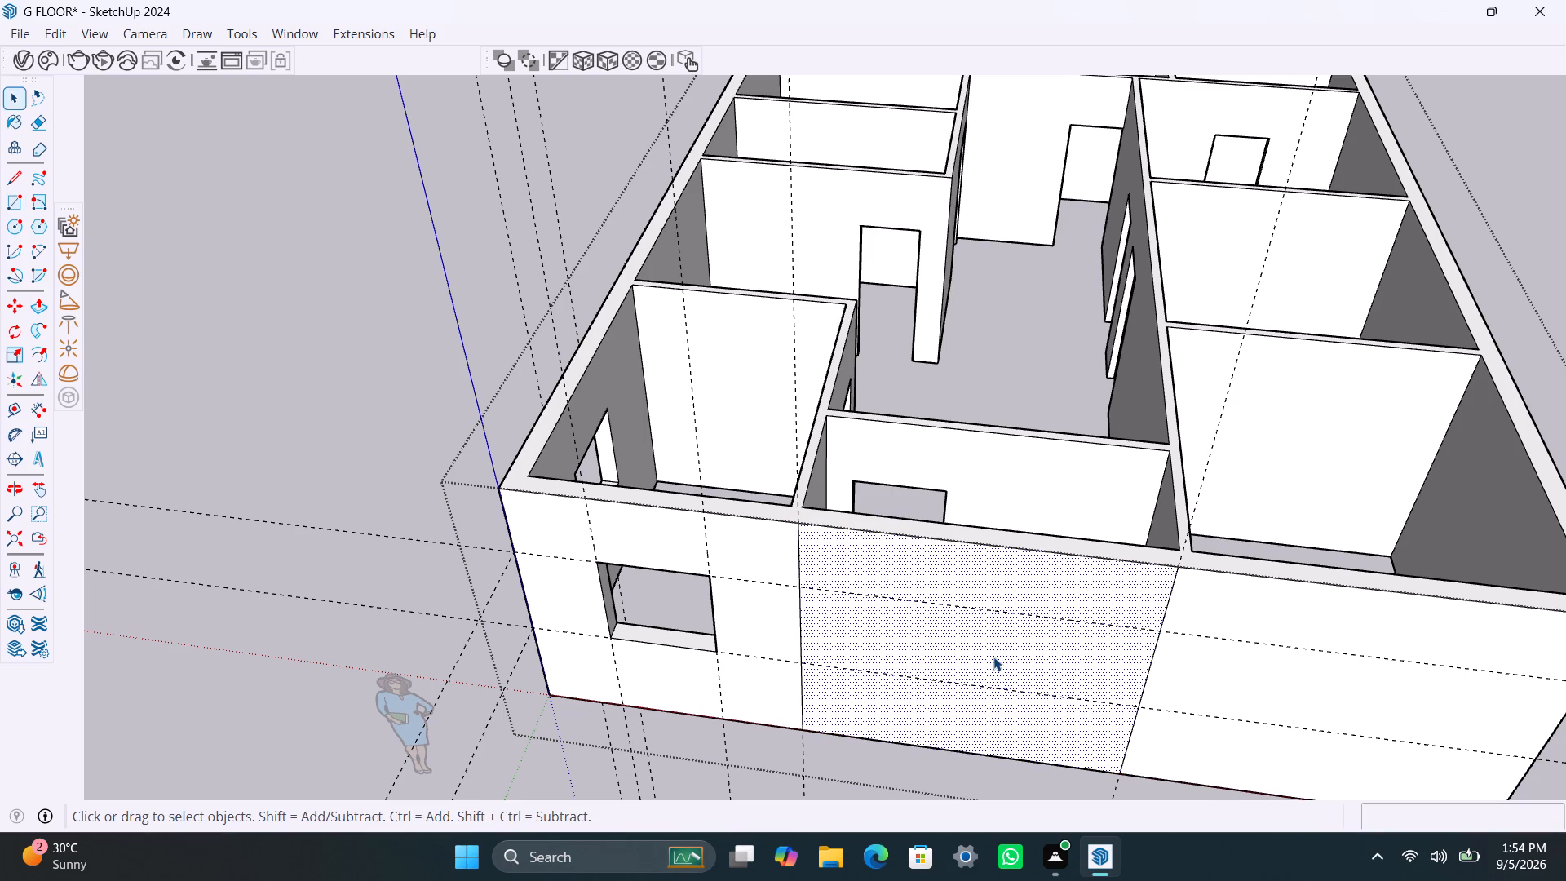
{"action": "key", "text": "p"}
{"action": "left_click", "coordinate": [993, 657]}
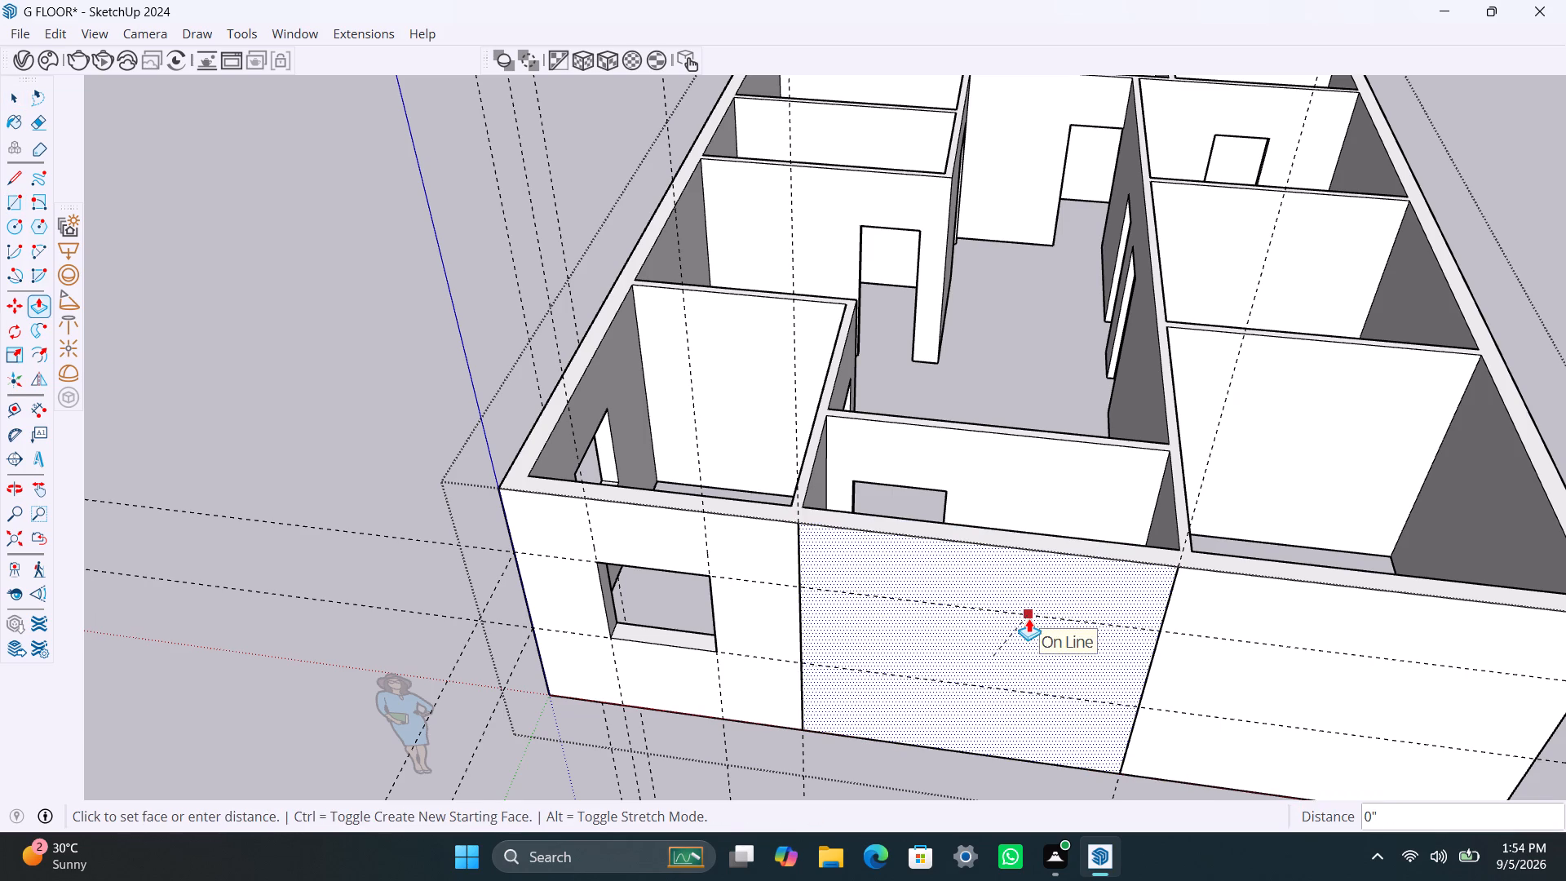
{"action": "left_click", "coordinate": [1071, 589]}
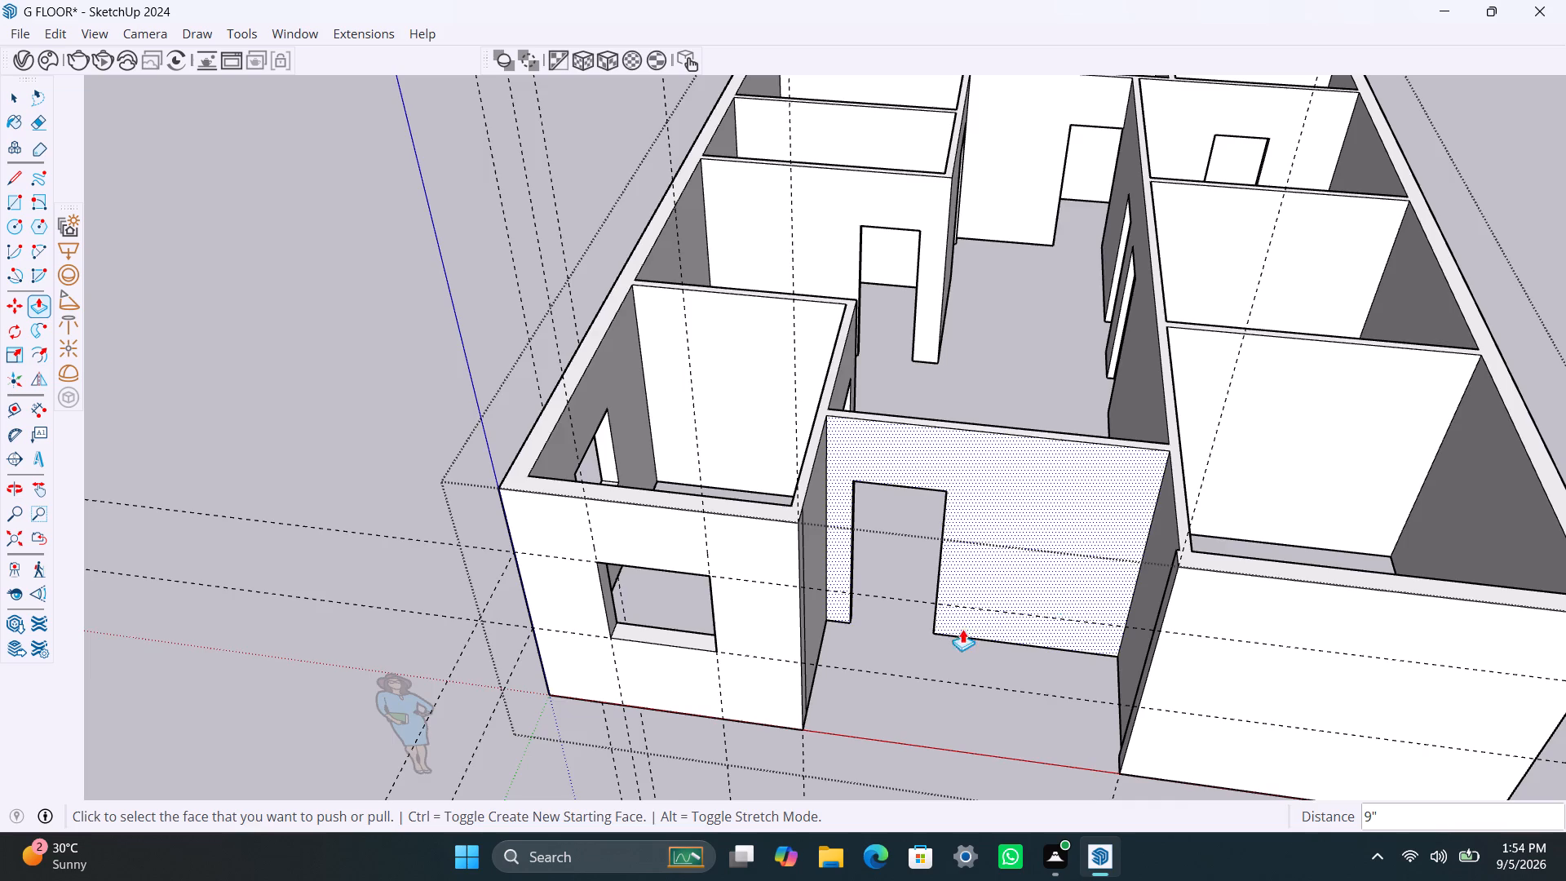
Push the narrow jamb face on the porch opening's side away from the origin about 1 1/8", flush with the porch side wall.
{"action": "scroll", "coordinate": [959, 643], "scroll_direction": "down", "scroll_amount": 3}
{"action": "middle_click_drag", "start_coordinate": [952, 666], "coordinate": [697, 681]}
{"action": "scroll", "coordinate": [726, 628], "scroll_direction": "up", "scroll_amount": 5}
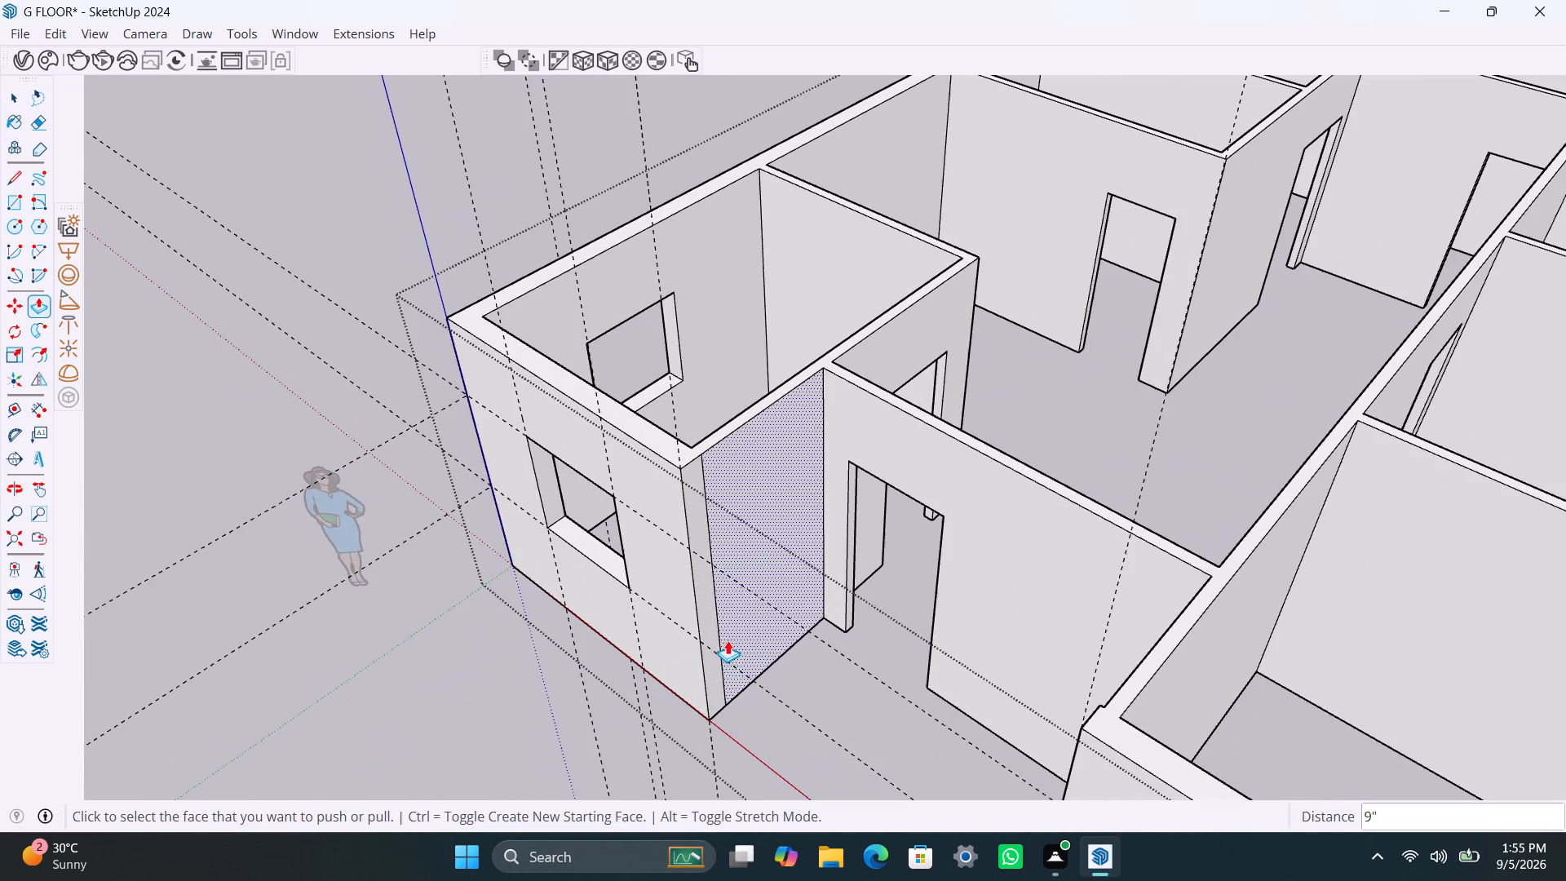
{"action": "key", "text": "space"}
{"action": "scroll", "coordinate": [682, 613], "scroll_direction": "down", "scroll_amount": 4}
{"action": "middle_click_drag", "start_coordinate": [726, 683], "coordinate": [745, 703]}
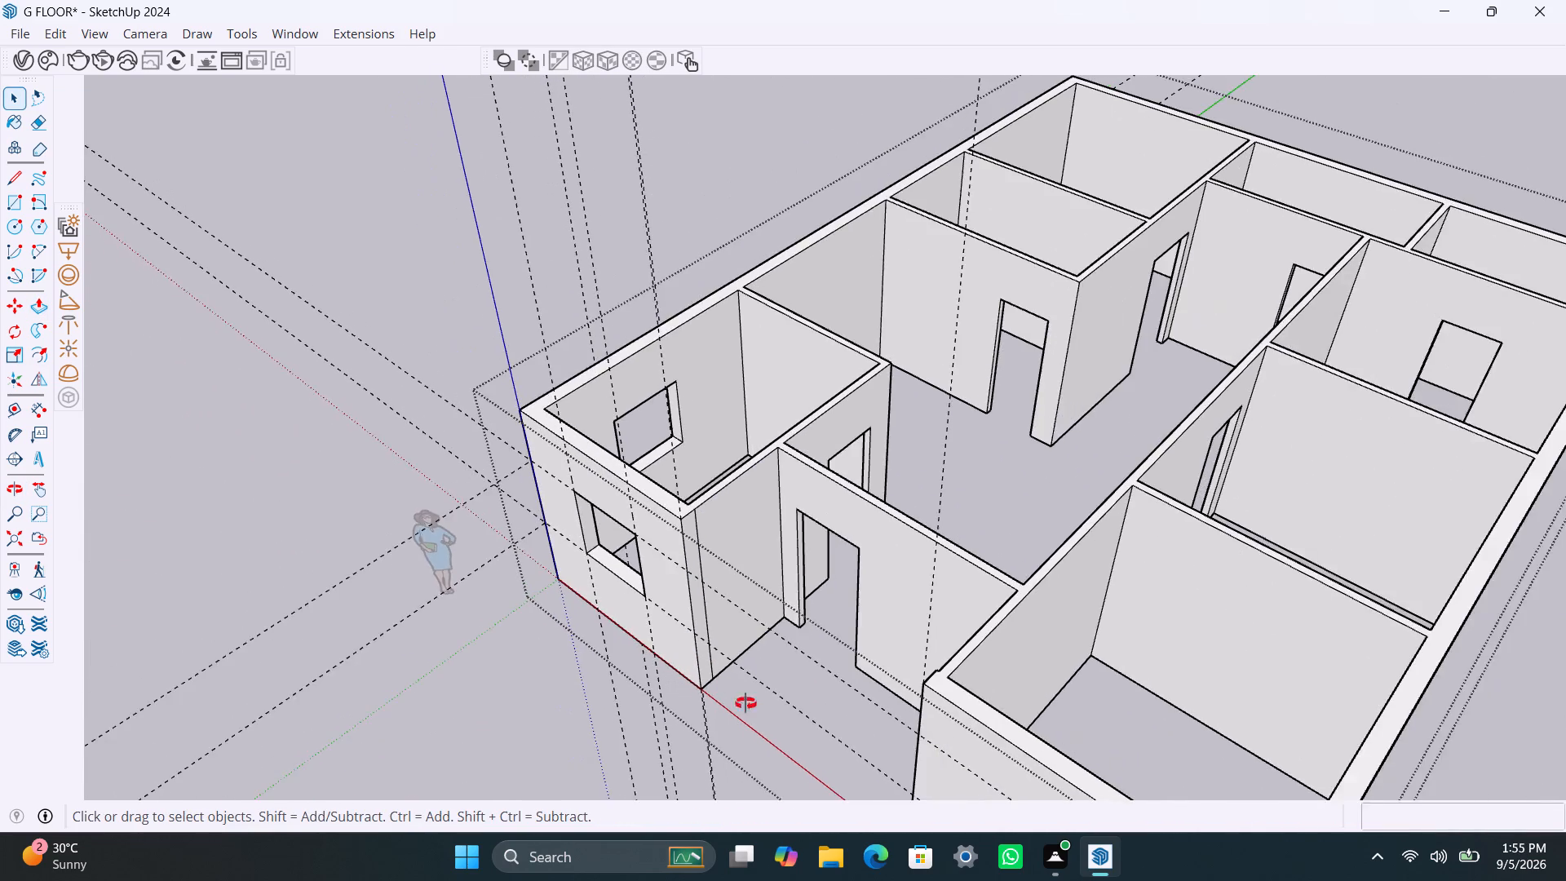
{"action": "middle_click_drag", "start_coordinate": [745, 703], "coordinate": [1217, 706]}
{"action": "scroll", "coordinate": [1219, 493], "scroll_direction": "up", "scroll_amount": 6}
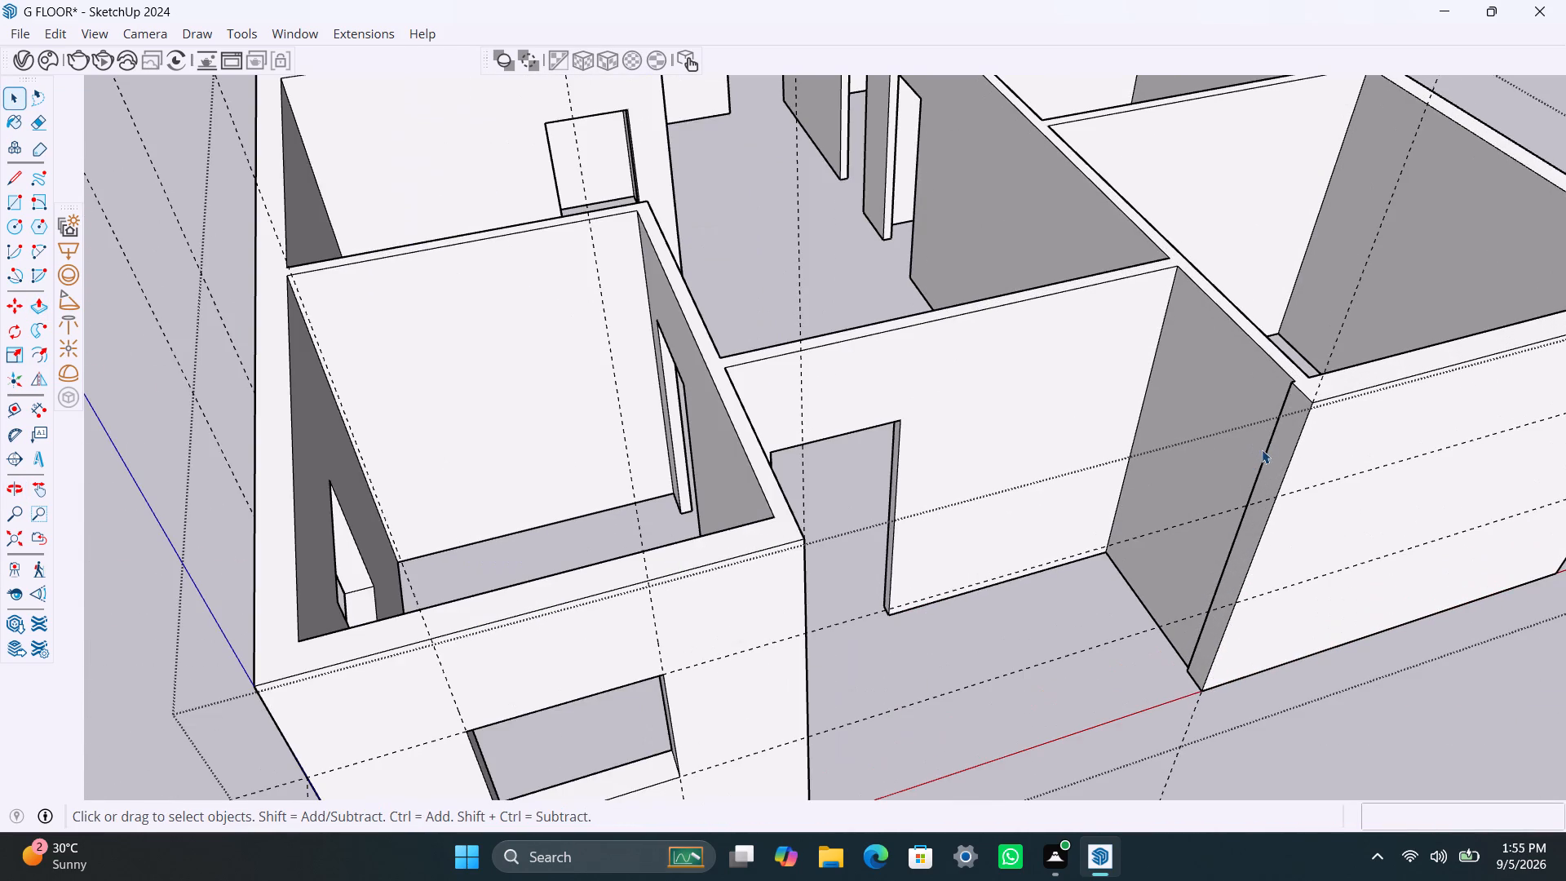
{"action": "middle_click_drag", "start_coordinate": [1263, 451], "coordinate": [1223, 510]}
{"action": "scroll", "coordinate": [1256, 498], "scroll_direction": "up", "scroll_amount": 3}
{"action": "left_click", "coordinate": [1307, 463]}
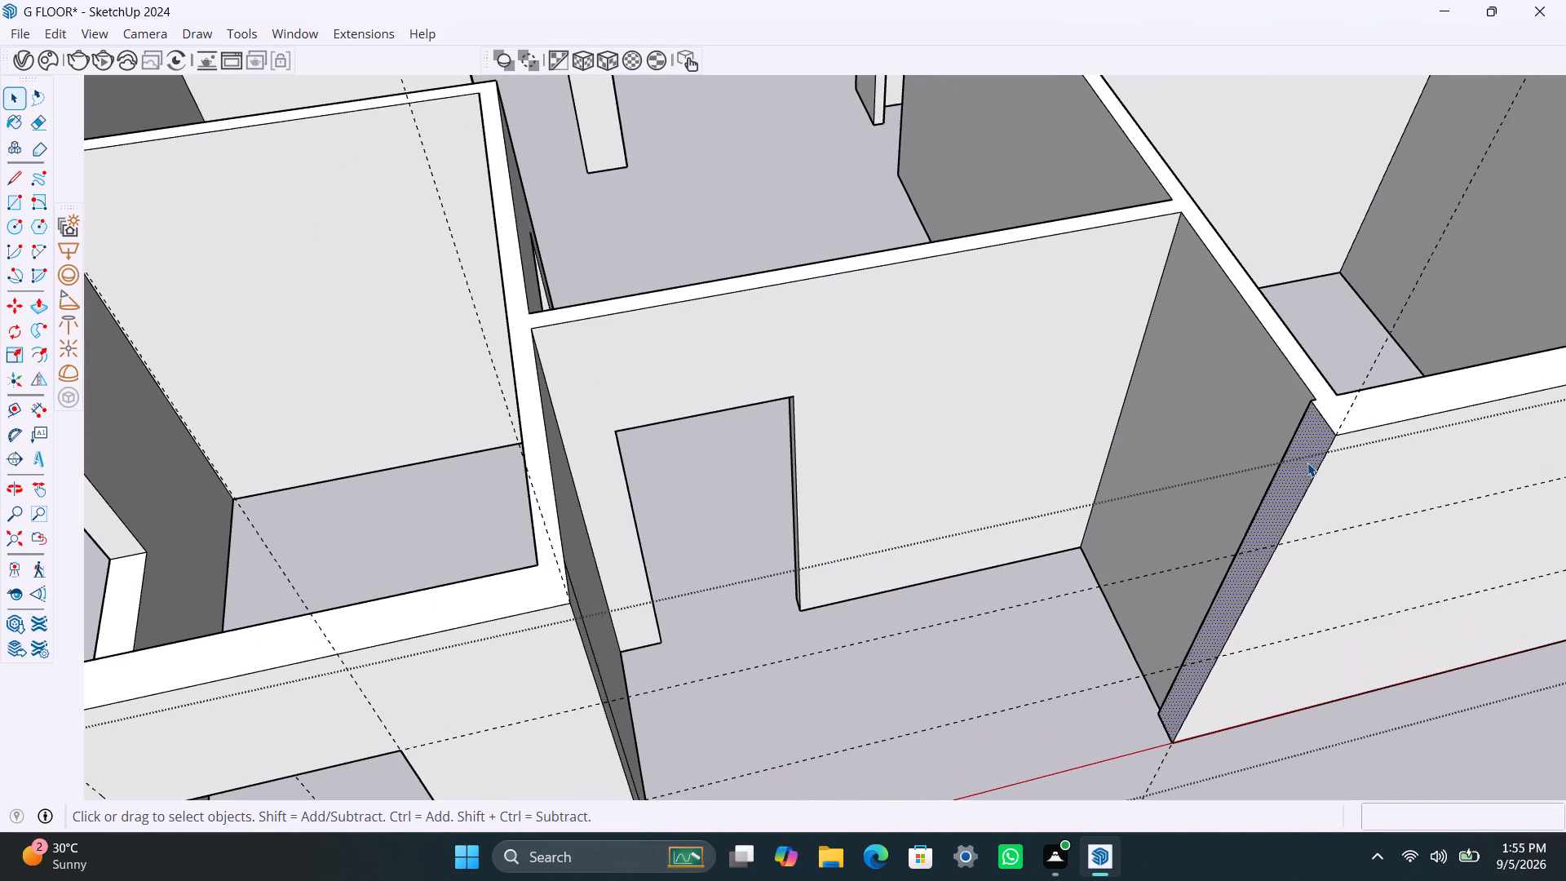
{"action": "key", "text": "p"}
{"action": "left_click", "coordinate": [1305, 466]}
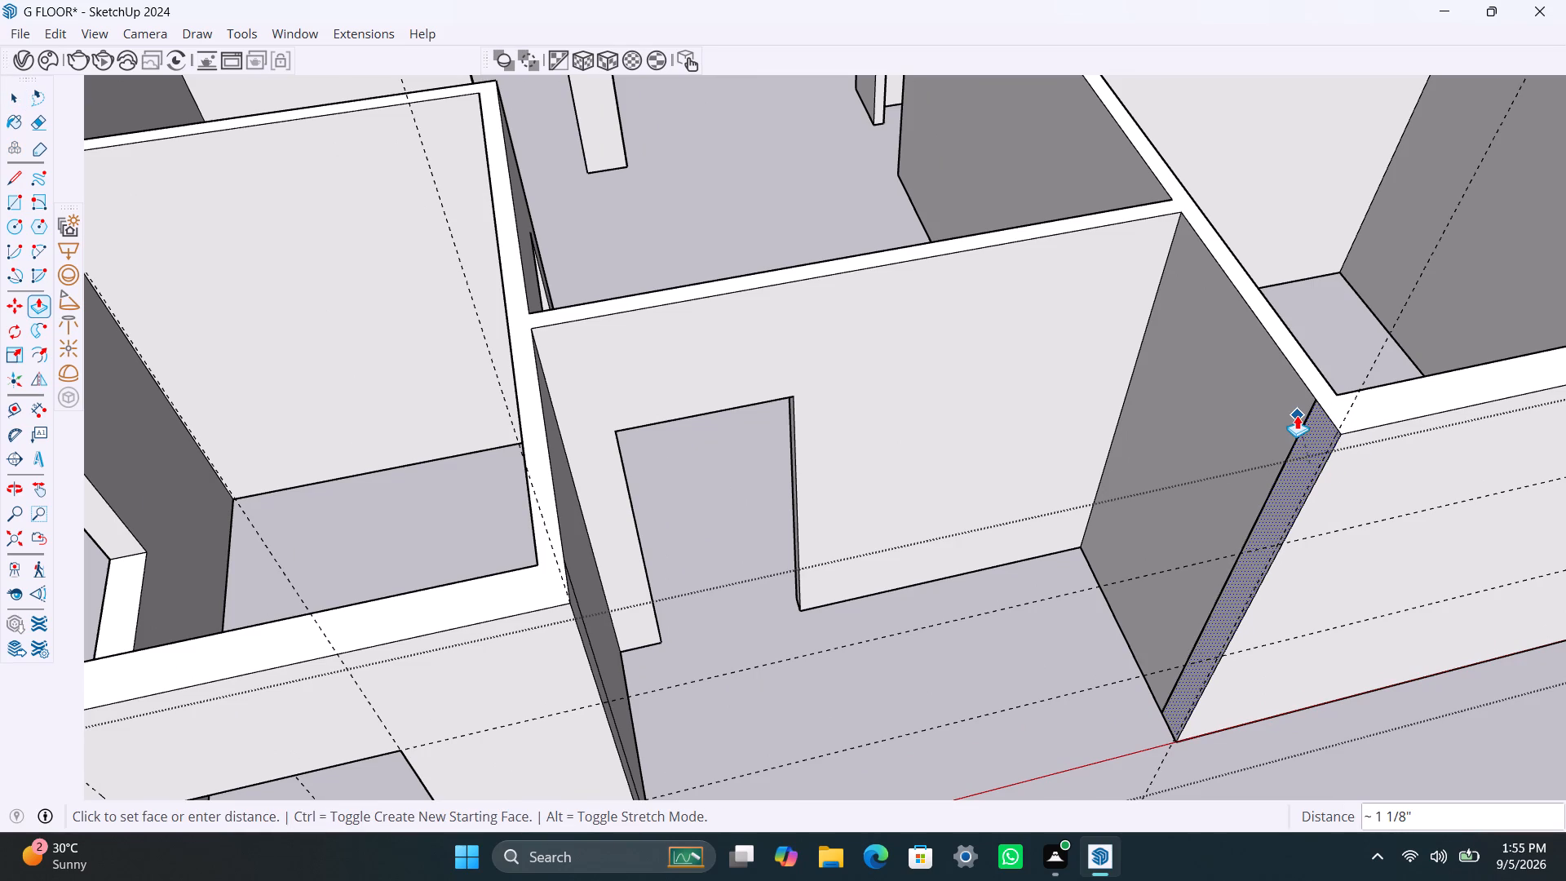
{"action": "left_click", "coordinate": [1297, 415]}
Place a horizontal guide 3' below the top edge of the porch's back wall.
{"action": "scroll", "coordinate": [1202, 592], "scroll_direction": "down", "scroll_amount": 3}
{"action": "middle_click_drag", "start_coordinate": [1048, 750], "coordinate": [1047, 749]}
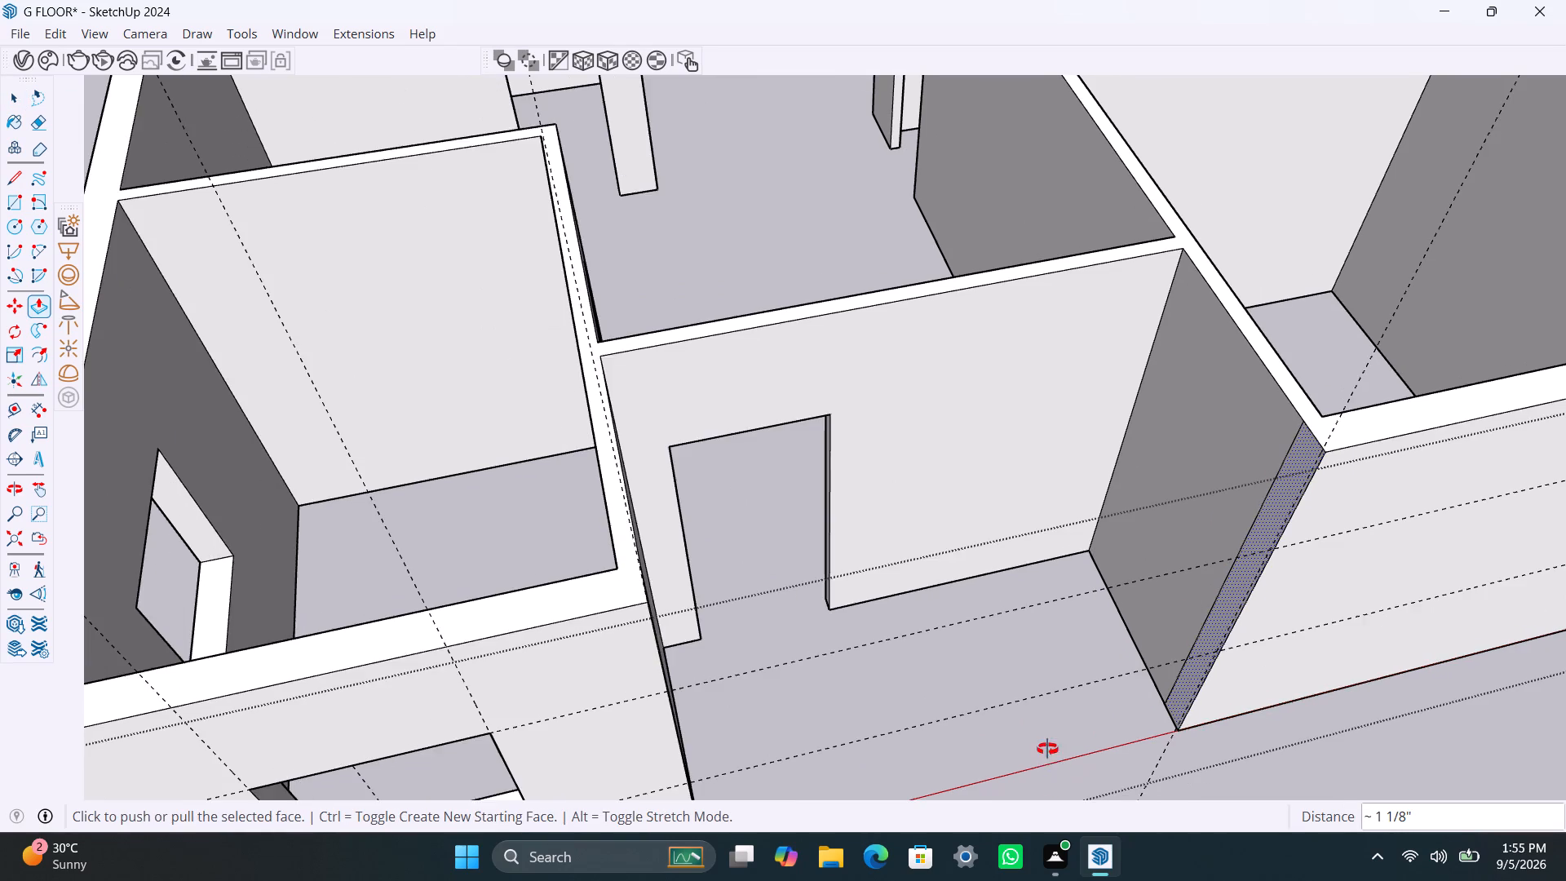
{"action": "middle_click_drag", "start_coordinate": [1047, 749], "coordinate": [922, 732]}
{"action": "scroll", "coordinate": [940, 648], "scroll_direction": "down", "scroll_amount": 3}
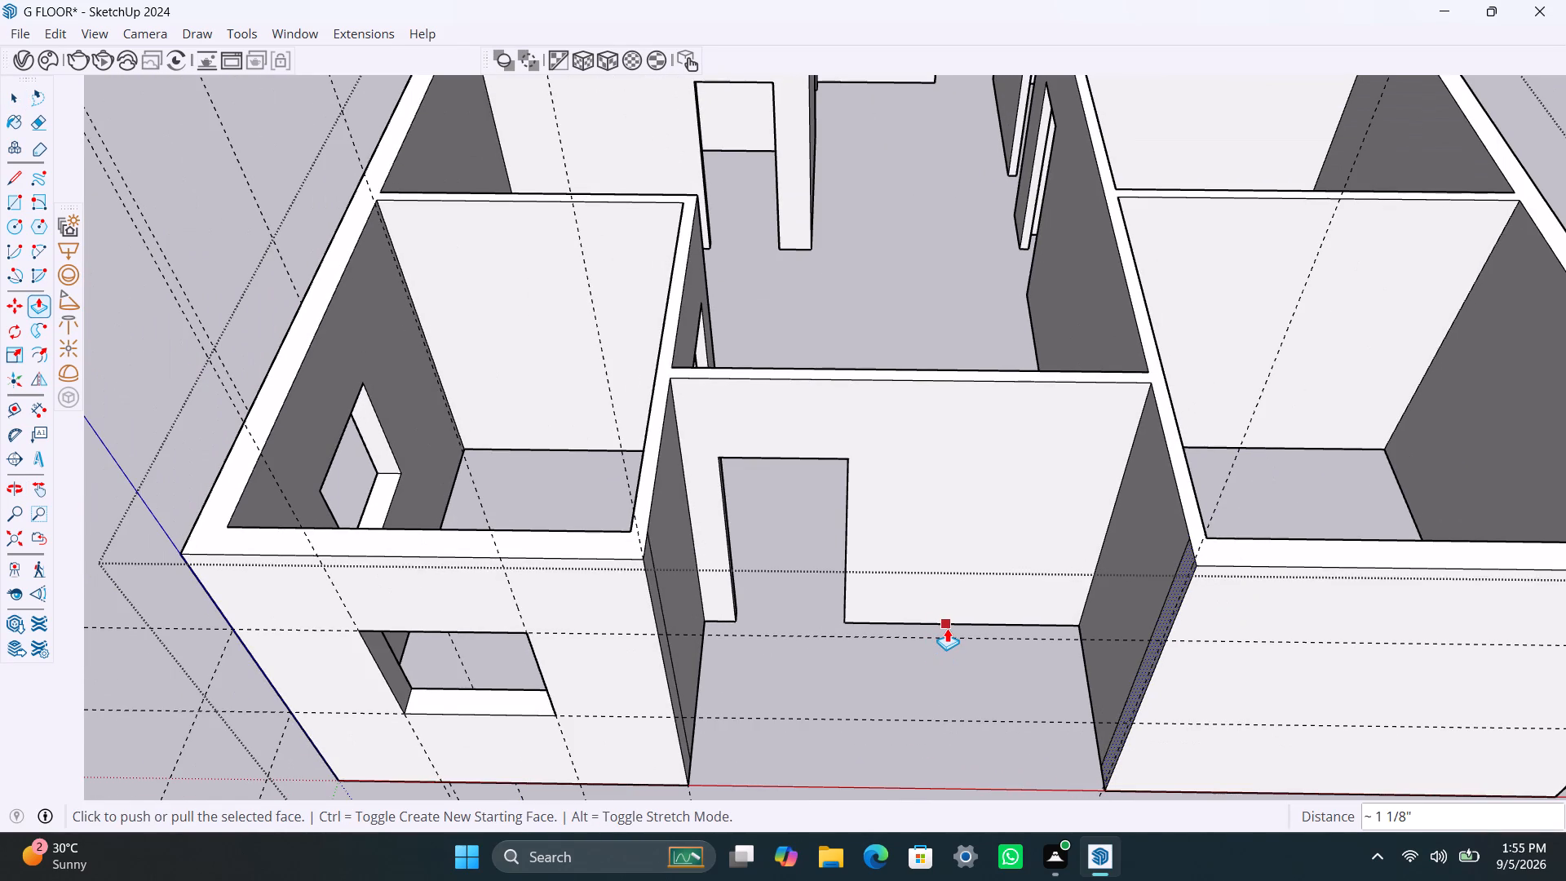
{"action": "scroll", "coordinate": [947, 628], "scroll_direction": "down", "scroll_amount": 2}
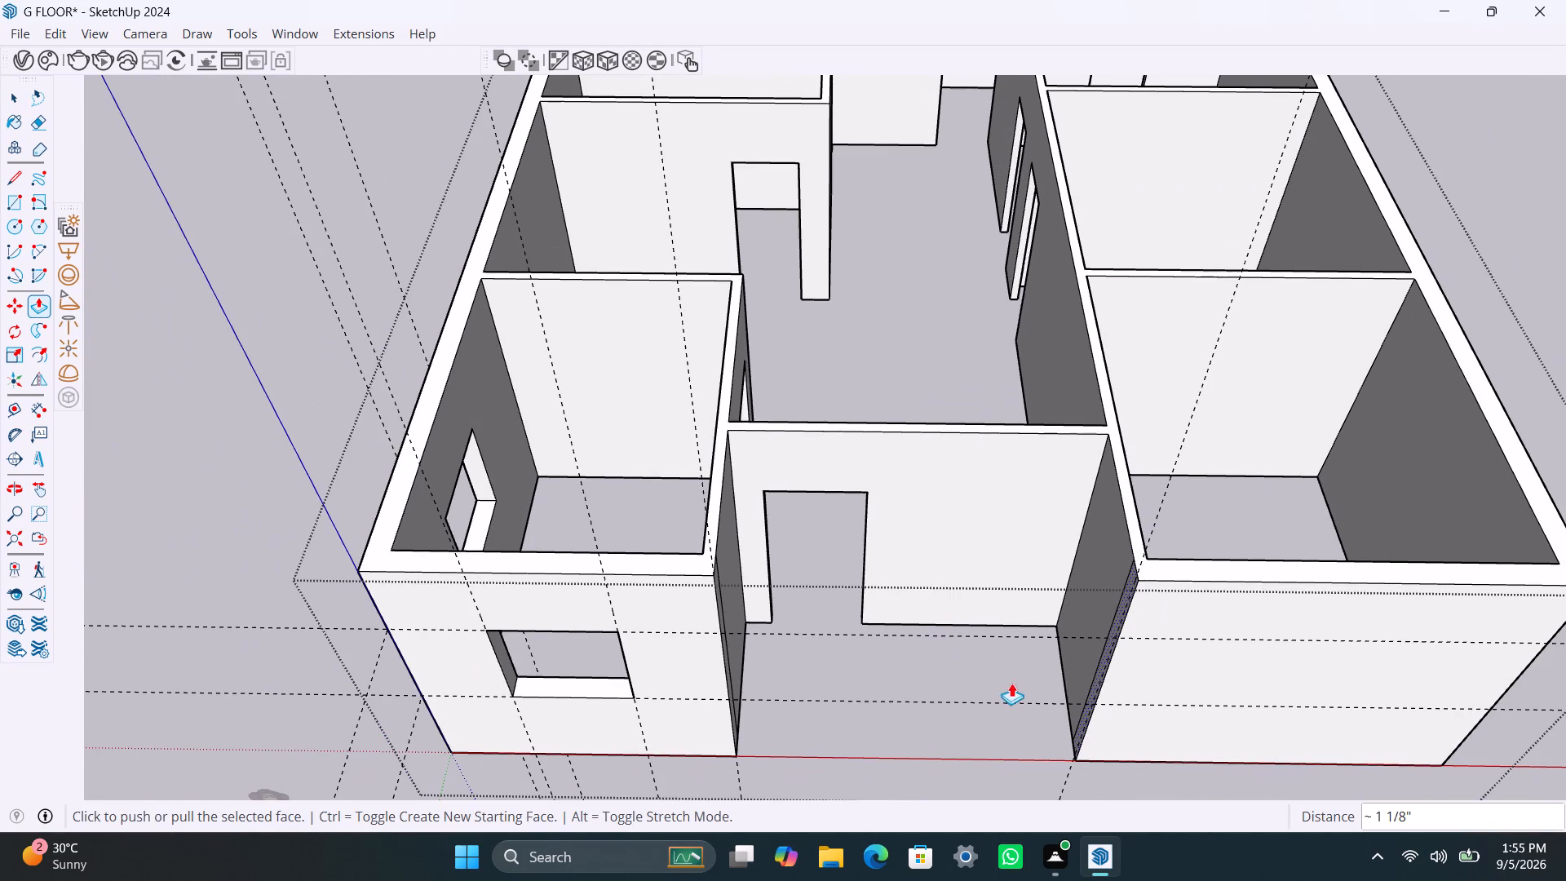
{"action": "scroll", "coordinate": [1150, 604], "scroll_direction": "up", "scroll_amount": 1}
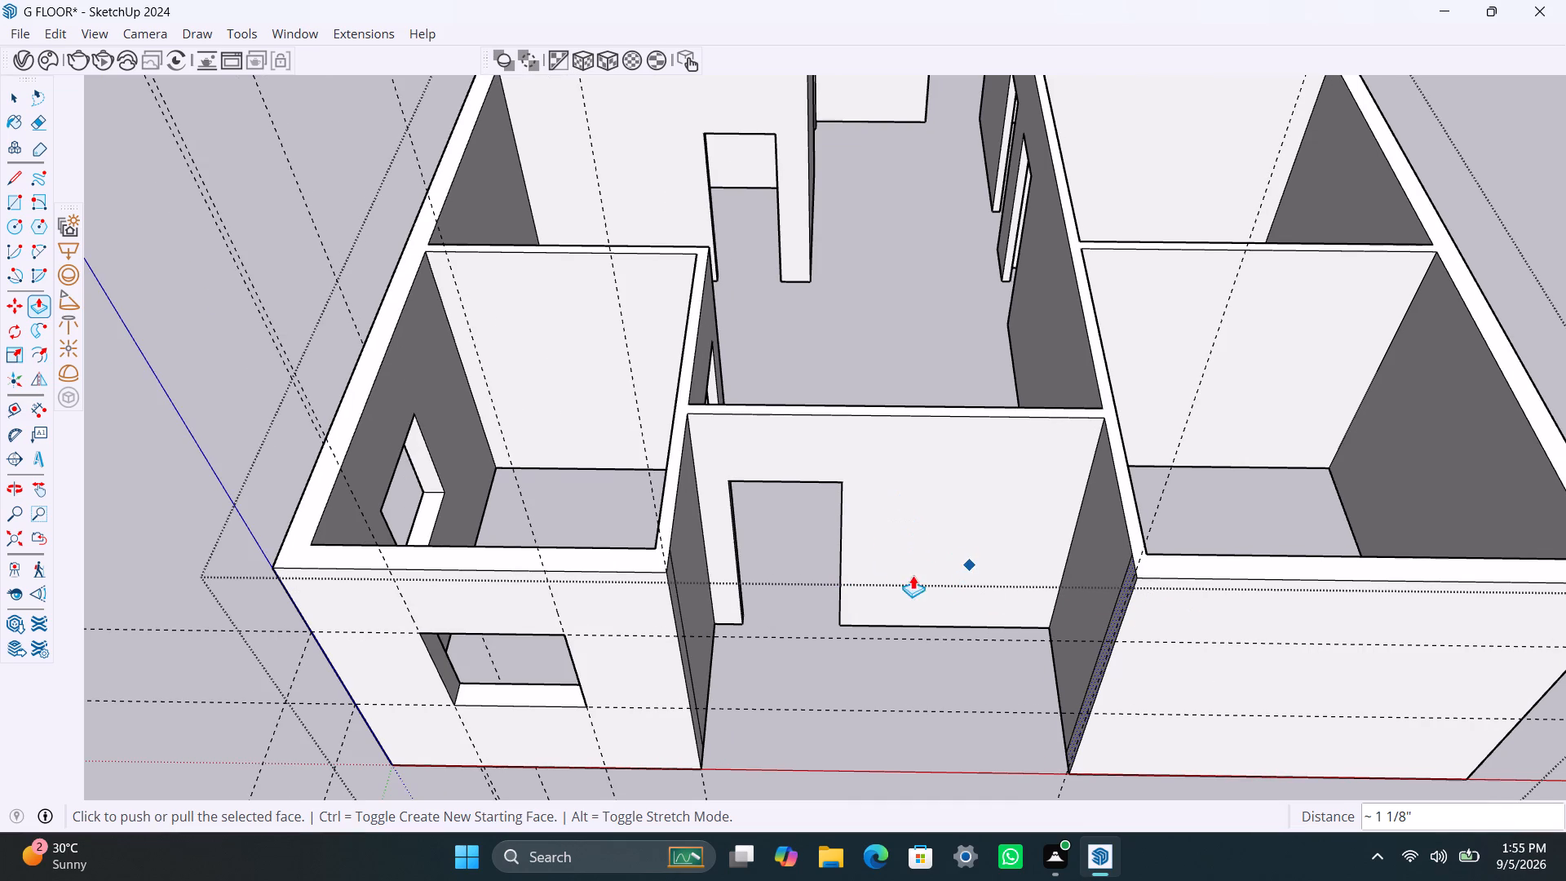
{"action": "key", "text": "space"}
{"action": "key", "text": "t"}
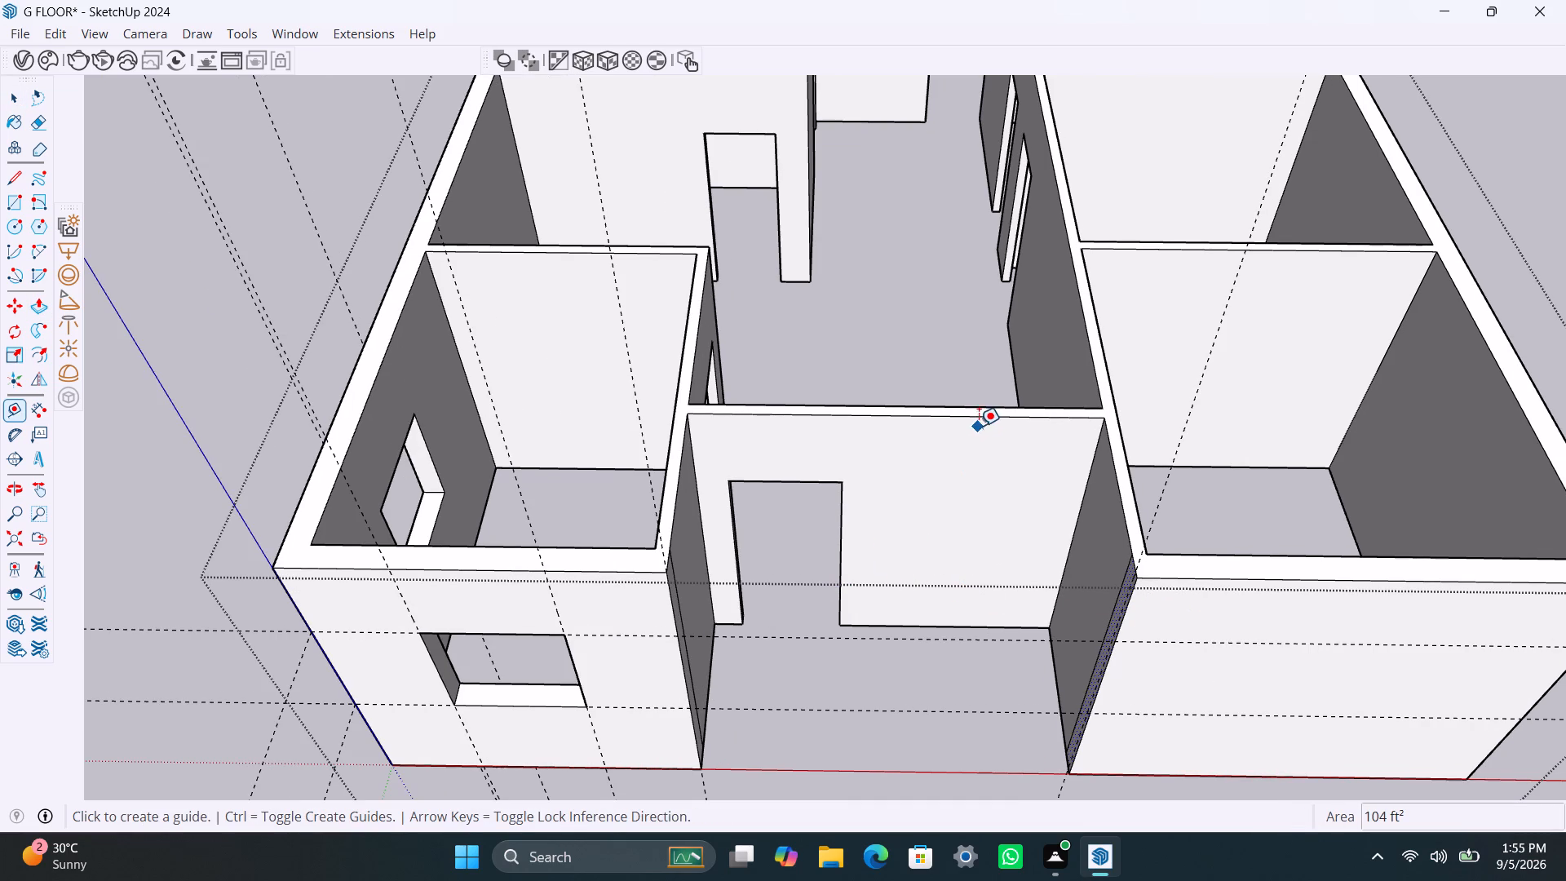
{"action": "left_click", "coordinate": [979, 422]}
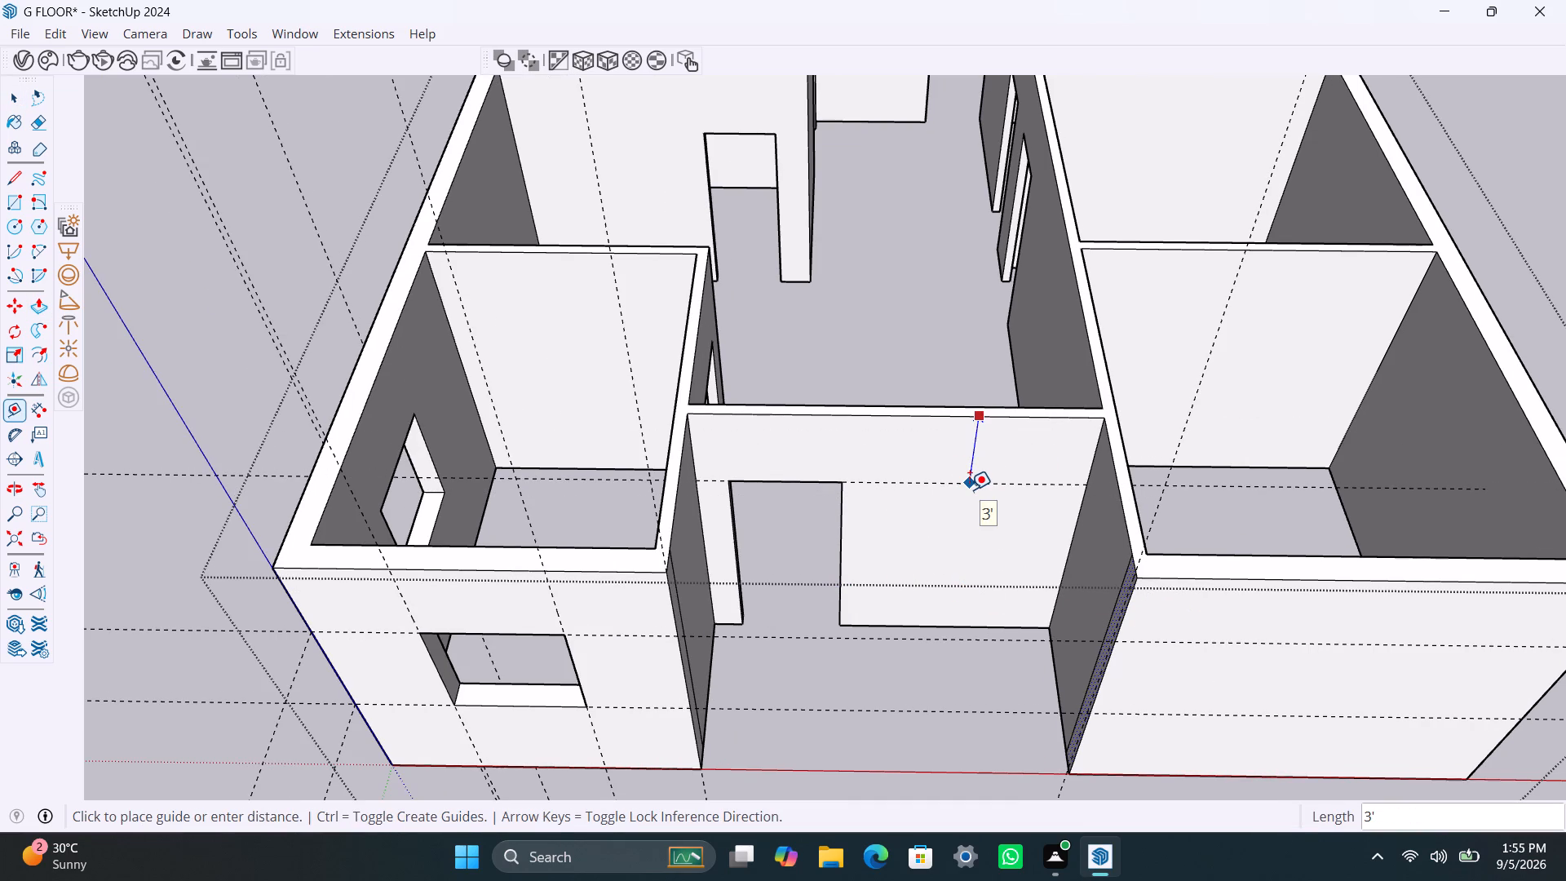
{"action": "type", "text": "3'"}
{"action": "key", "text": "Return"}
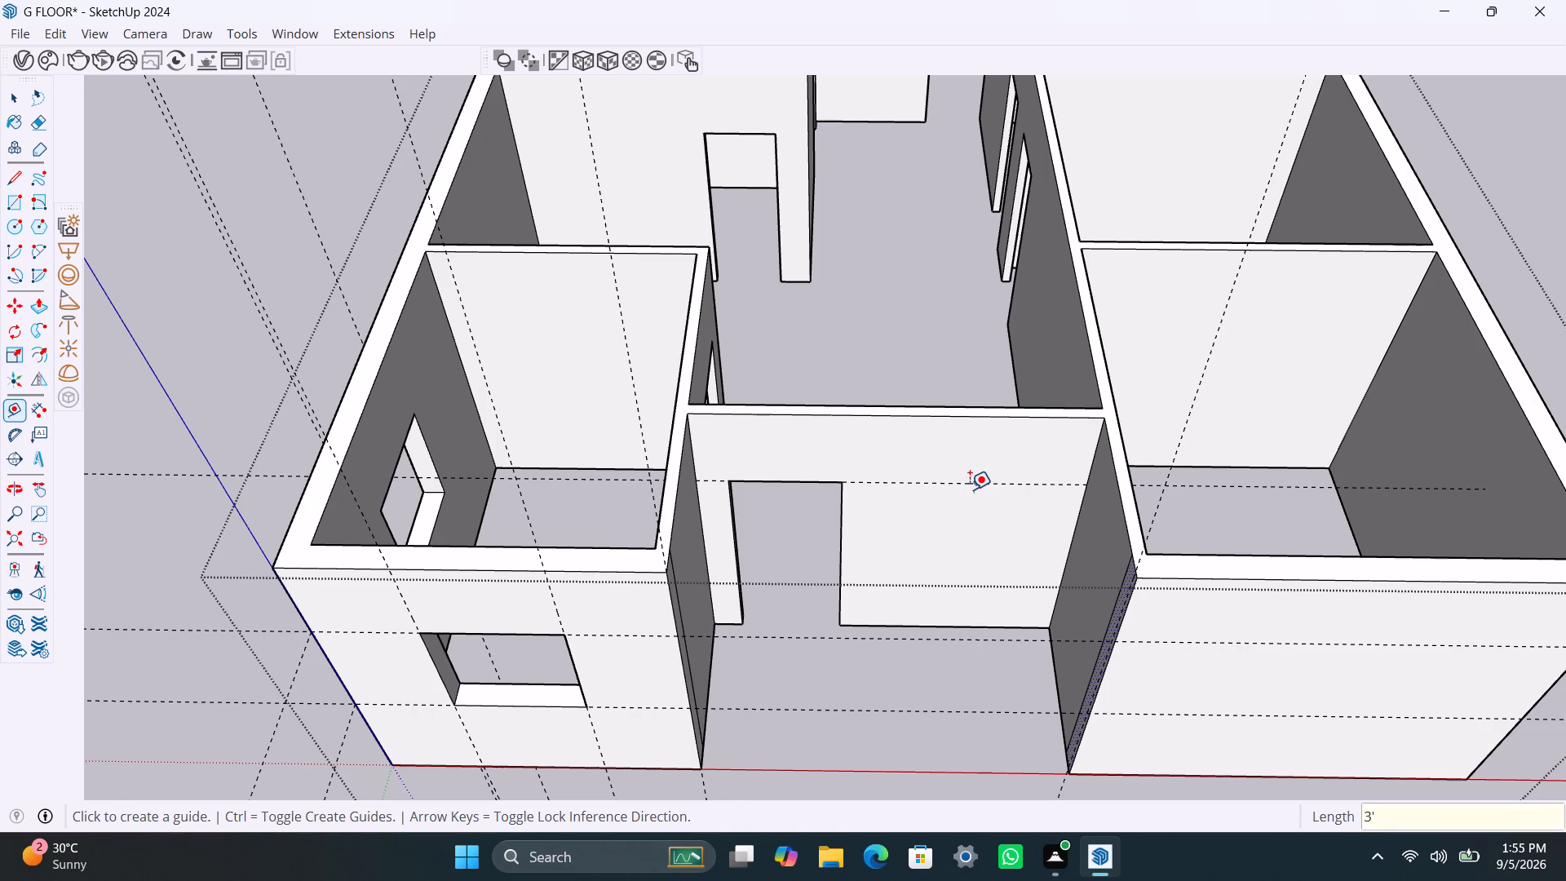
Place two vertical guides on the porch's back wall: about 1' 6" from the door opening's edge, and 4' beyond that.
{"action": "left_click", "coordinate": [841, 510]}
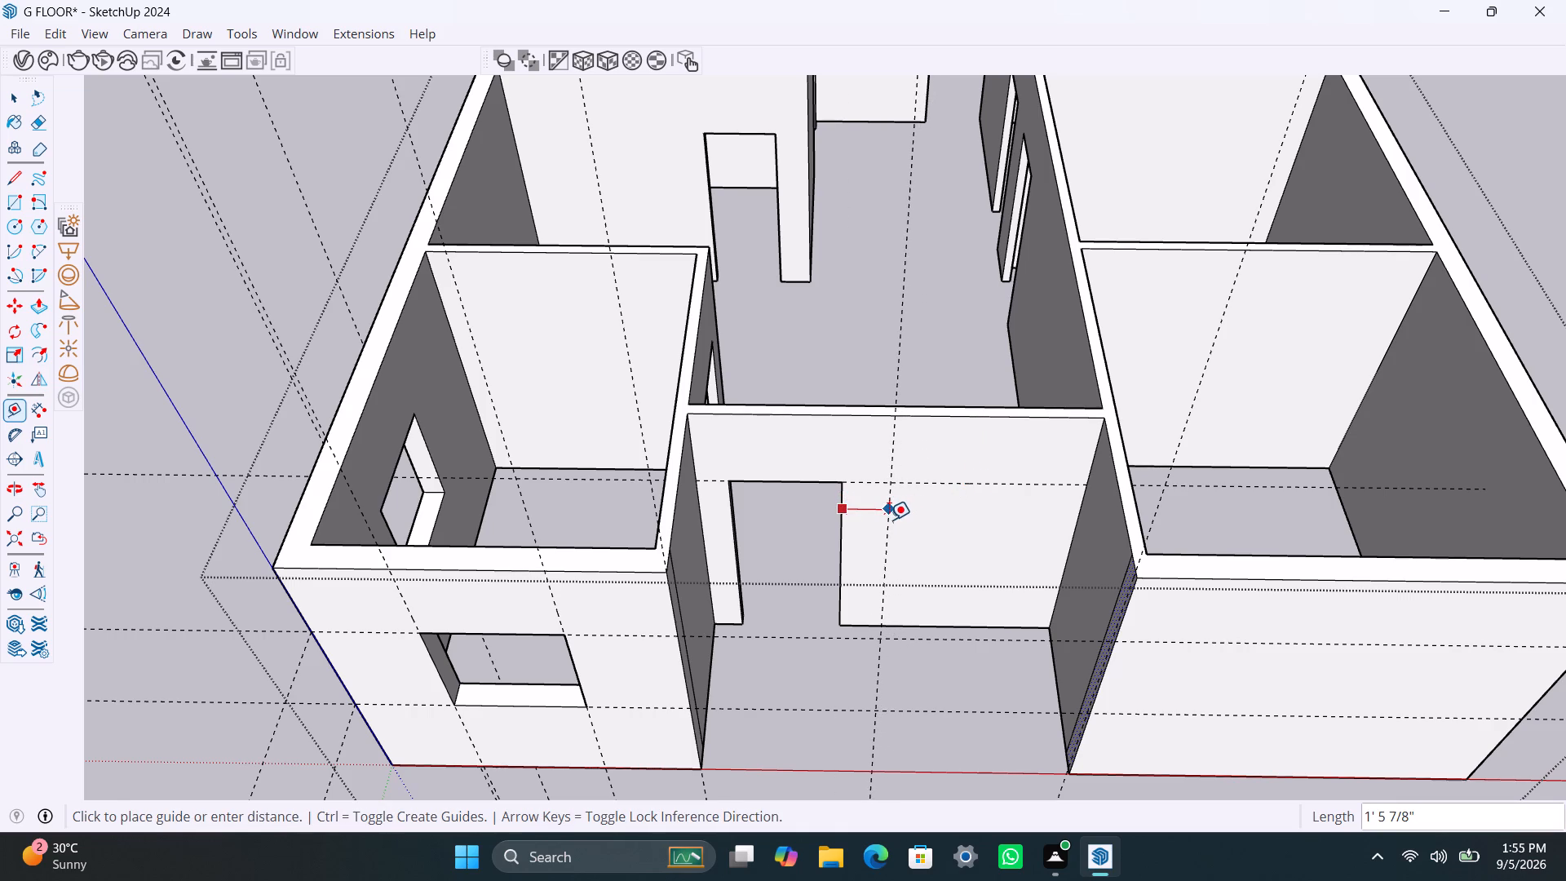
{"action": "left_click", "coordinate": [889, 520]}
{"action": "left_click", "coordinate": [889, 511]}
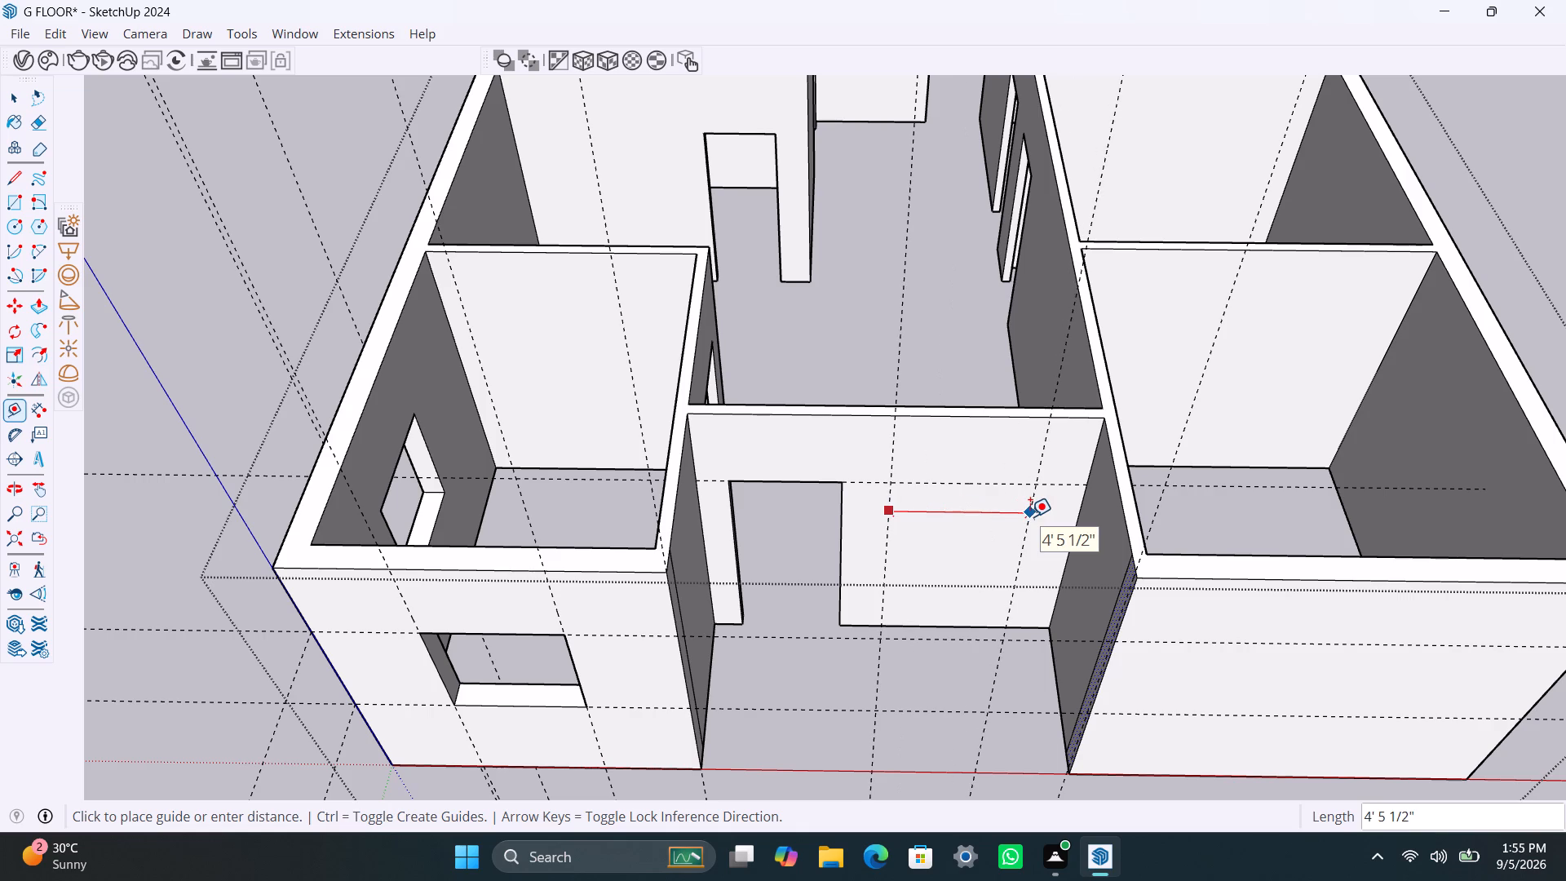
{"action": "type", "text": "4'"}
{"action": "key", "text": "Return"}
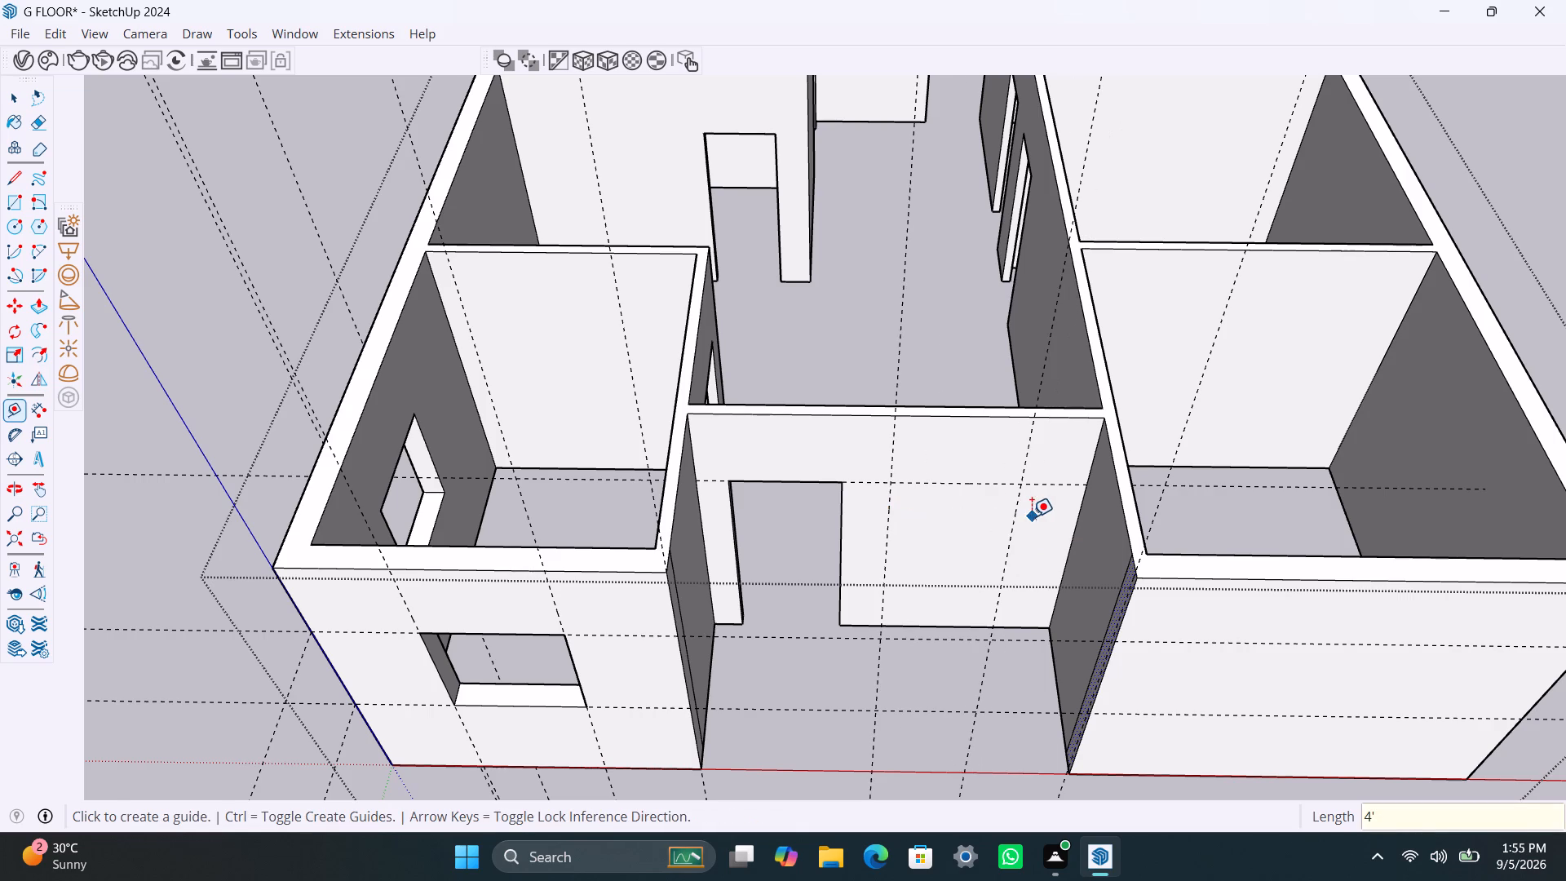
Place a horizontal guide 4' below the upper horizontal guide on the porch's back wall.
{"action": "left_click", "coordinate": [942, 487]}
{"action": "type", "text": "4'"}
{"action": "key", "text": "Return"}
{"action": "key", "text": "space"}
Draw a window rectangle about 3' 8" by 4' between the guide crossings on the porch's back wall, beside the door opening.
{"action": "type", "text": "R"}
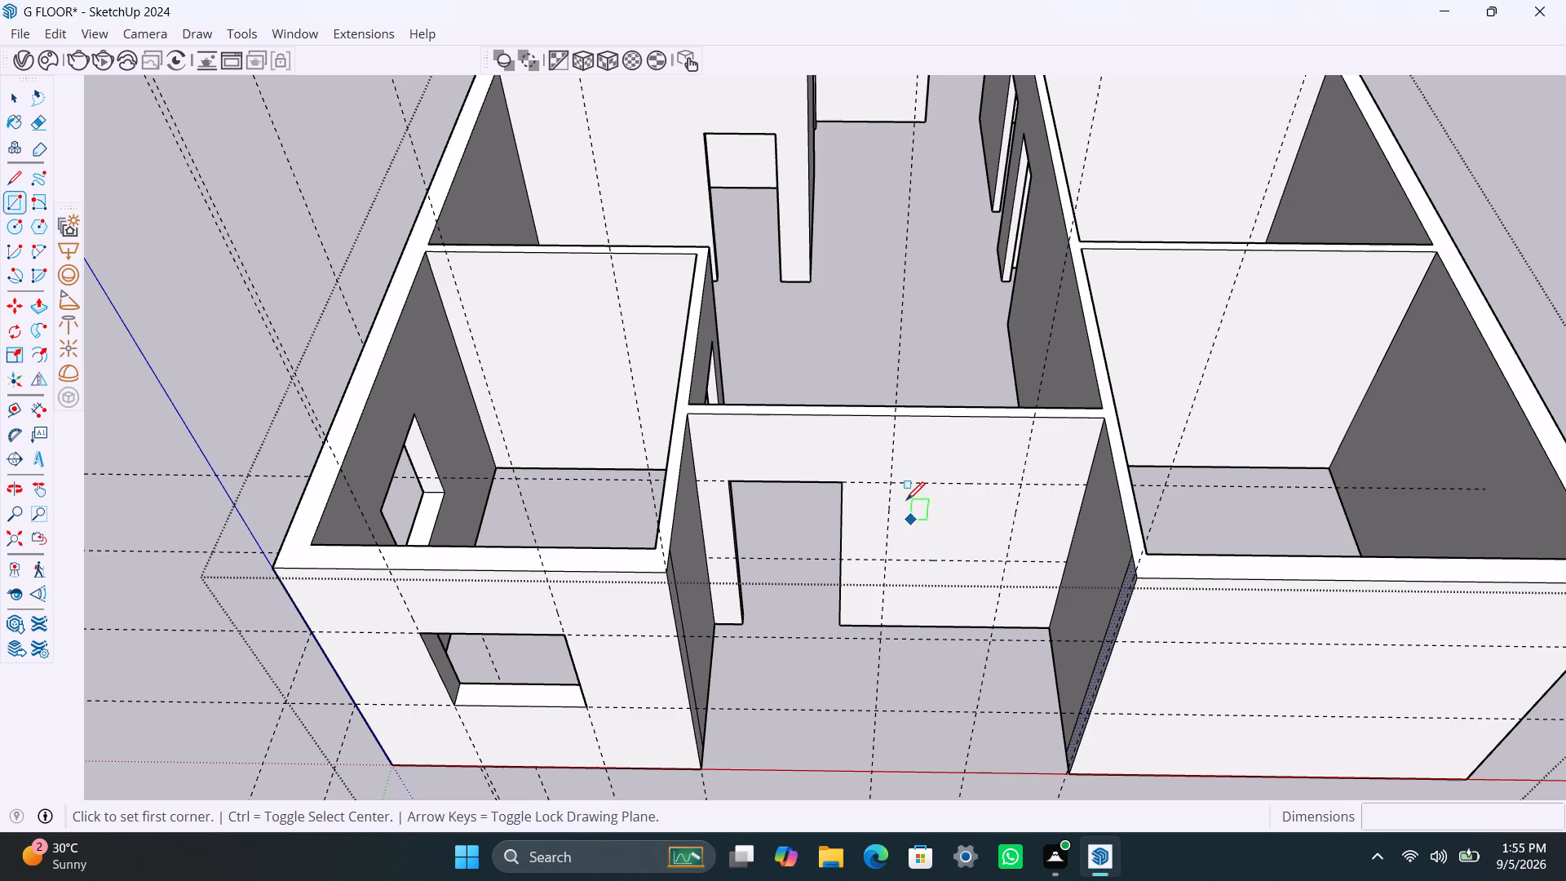
{"action": "left_click", "coordinate": [893, 483]}
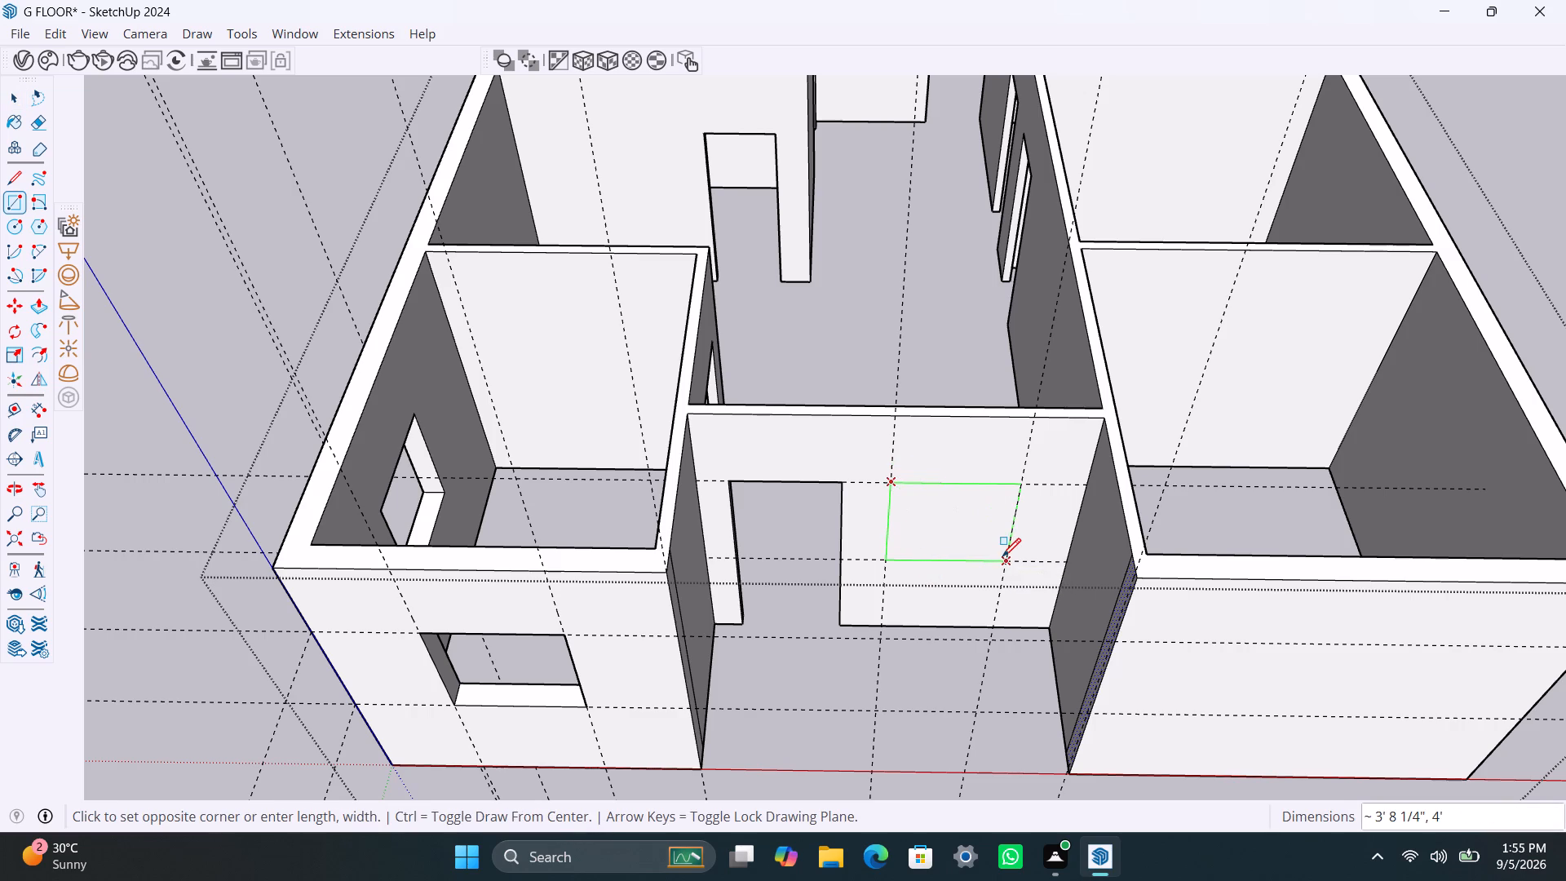
{"action": "left_click", "coordinate": [1002, 556]}
{"action": "key", "text": "space"}
Push the porch window rectangle 4 1/2" through the back wall to cut the opening.
{"action": "left_click", "coordinate": [971, 521]}
{"action": "key", "text": "p"}
{"action": "left_click", "coordinate": [971, 521]}
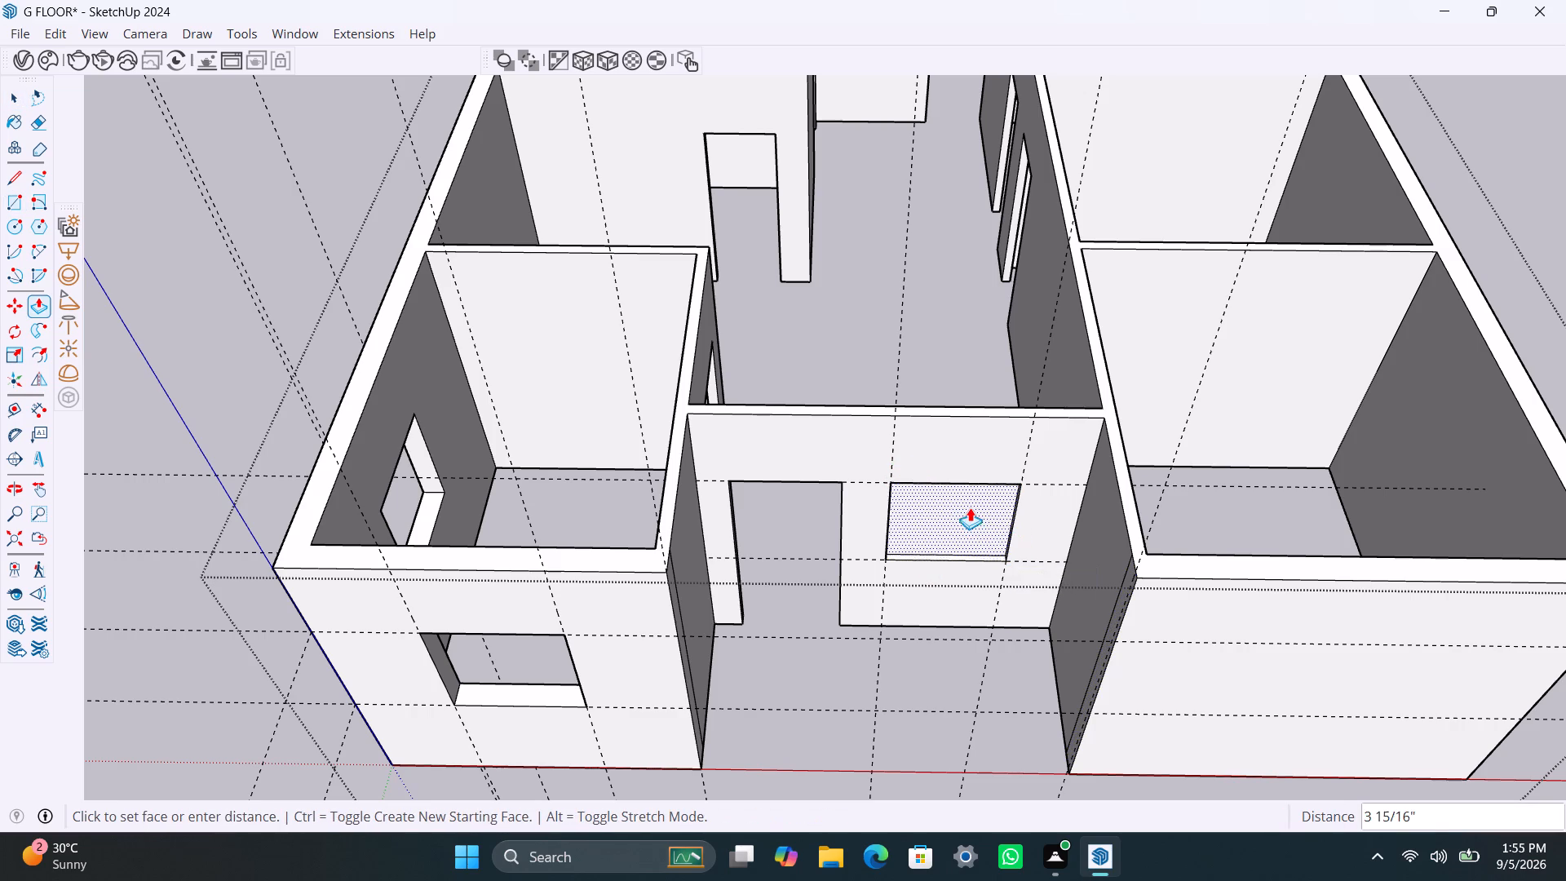
{"action": "scroll", "coordinate": [968, 506], "scroll_direction": "up", "scroll_amount": 3}
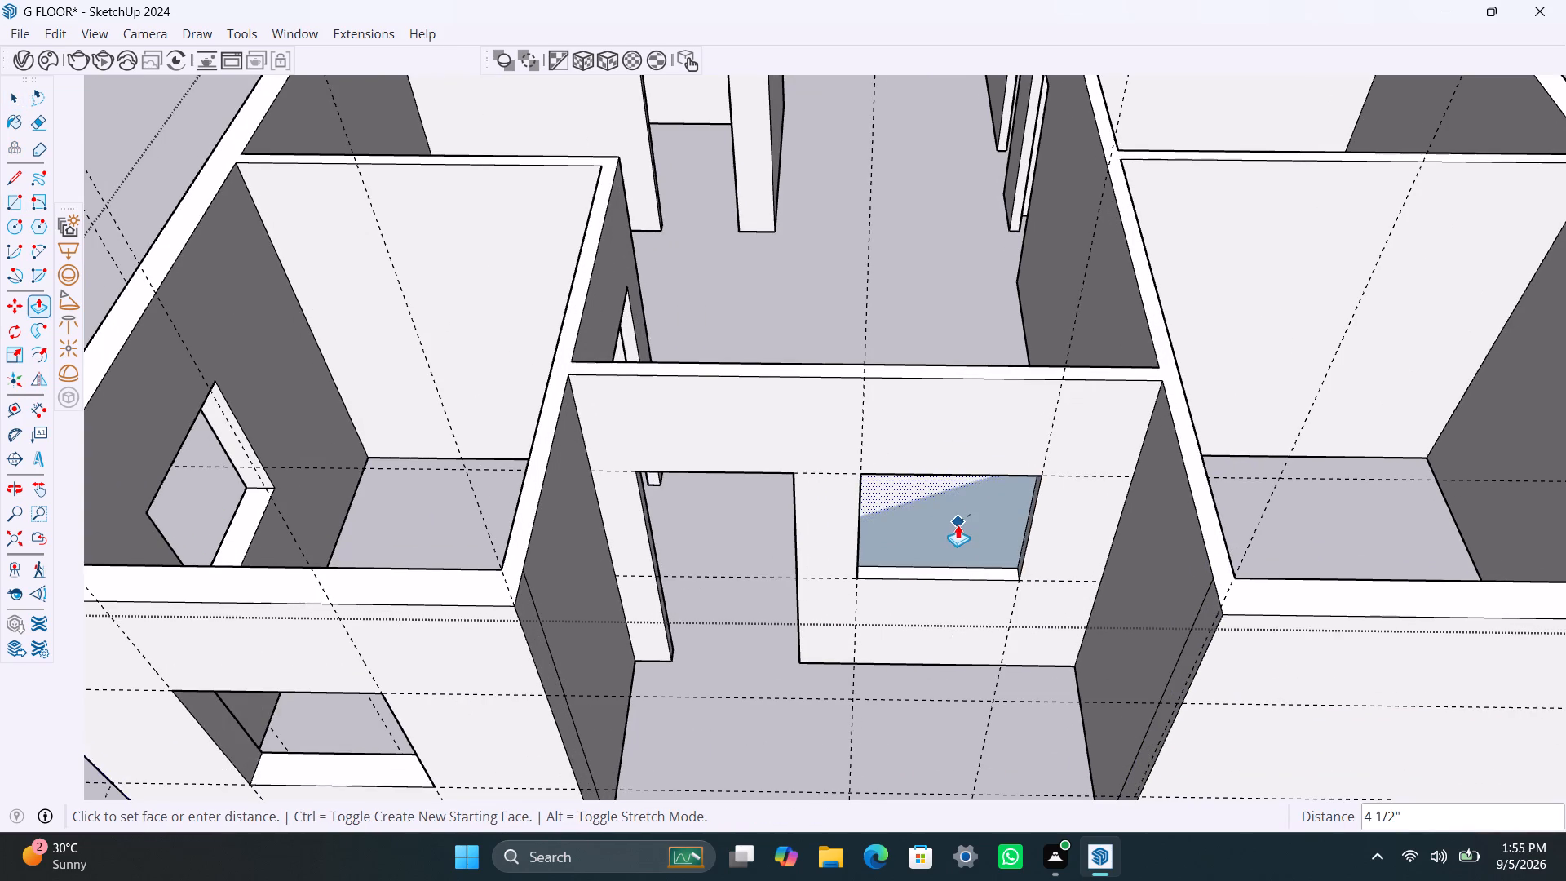
{"action": "left_click", "coordinate": [958, 525]}
{"action": "scroll", "coordinate": [803, 607], "scroll_direction": "down", "scroll_amount": 1}
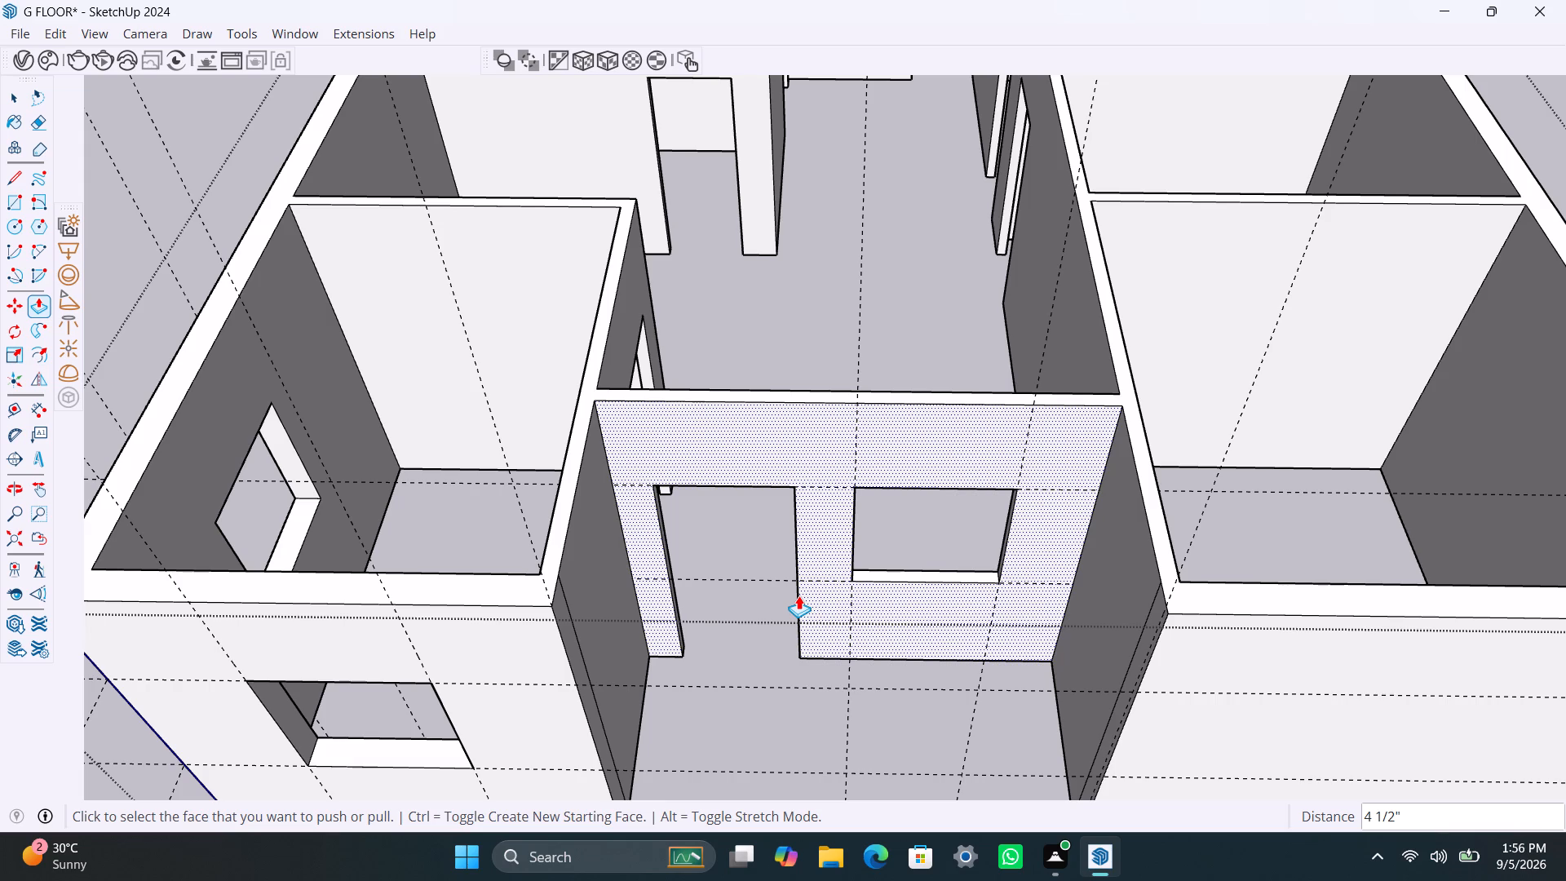
{"action": "scroll", "coordinate": [772, 625], "scroll_direction": "down", "scroll_amount": 4}
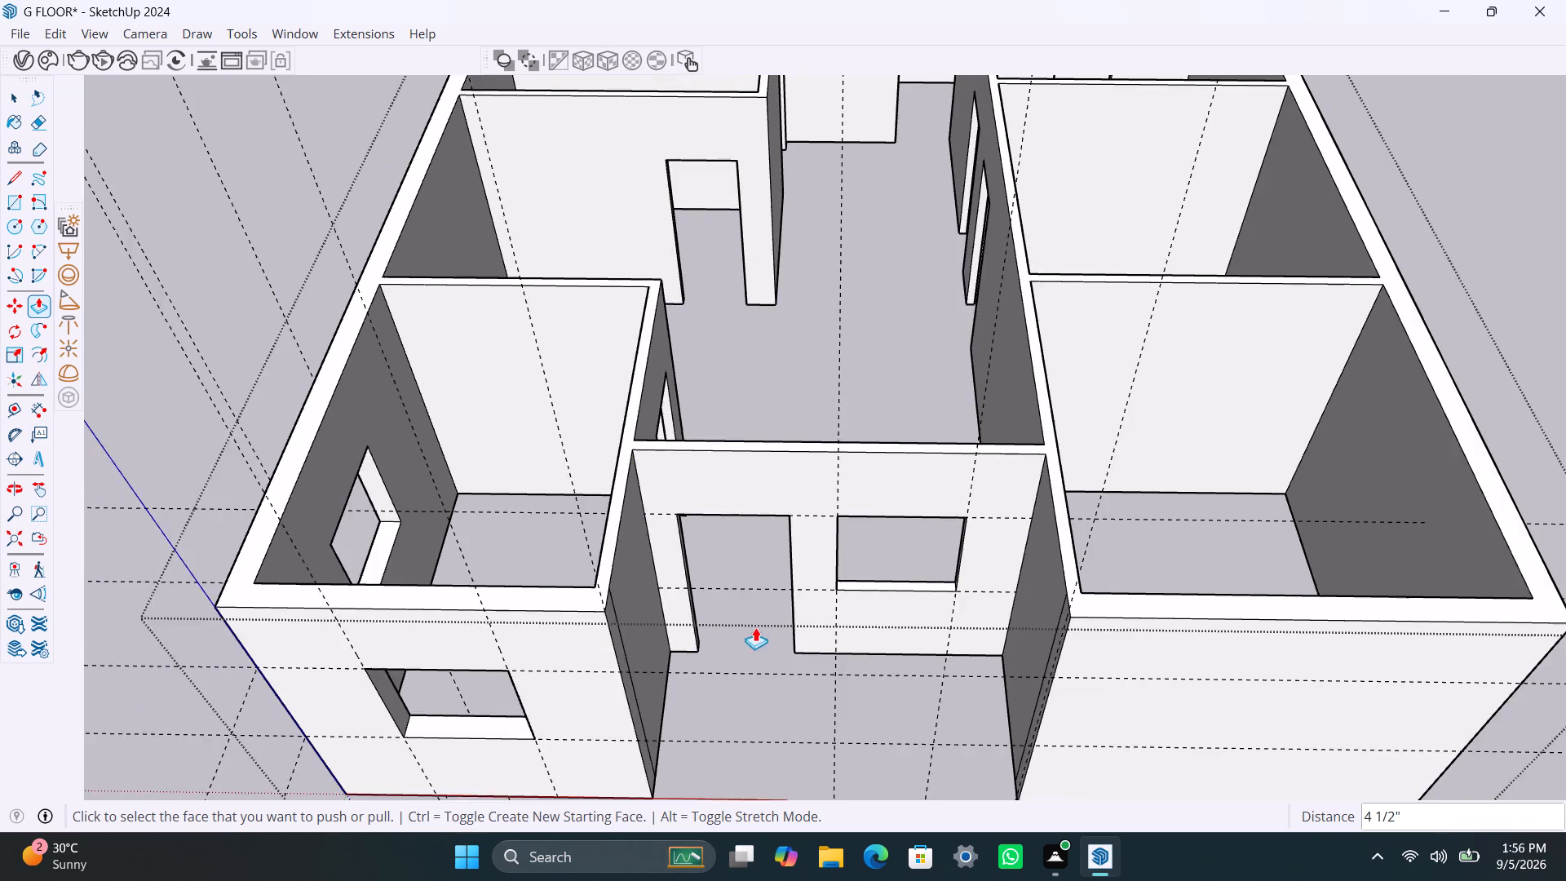
Delete all the guides in the model.
{"action": "scroll", "coordinate": [755, 627], "scroll_direction": "down", "scroll_amount": 3}
{"action": "middle_click_drag", "start_coordinate": [704, 653], "coordinate": [560, 607]}
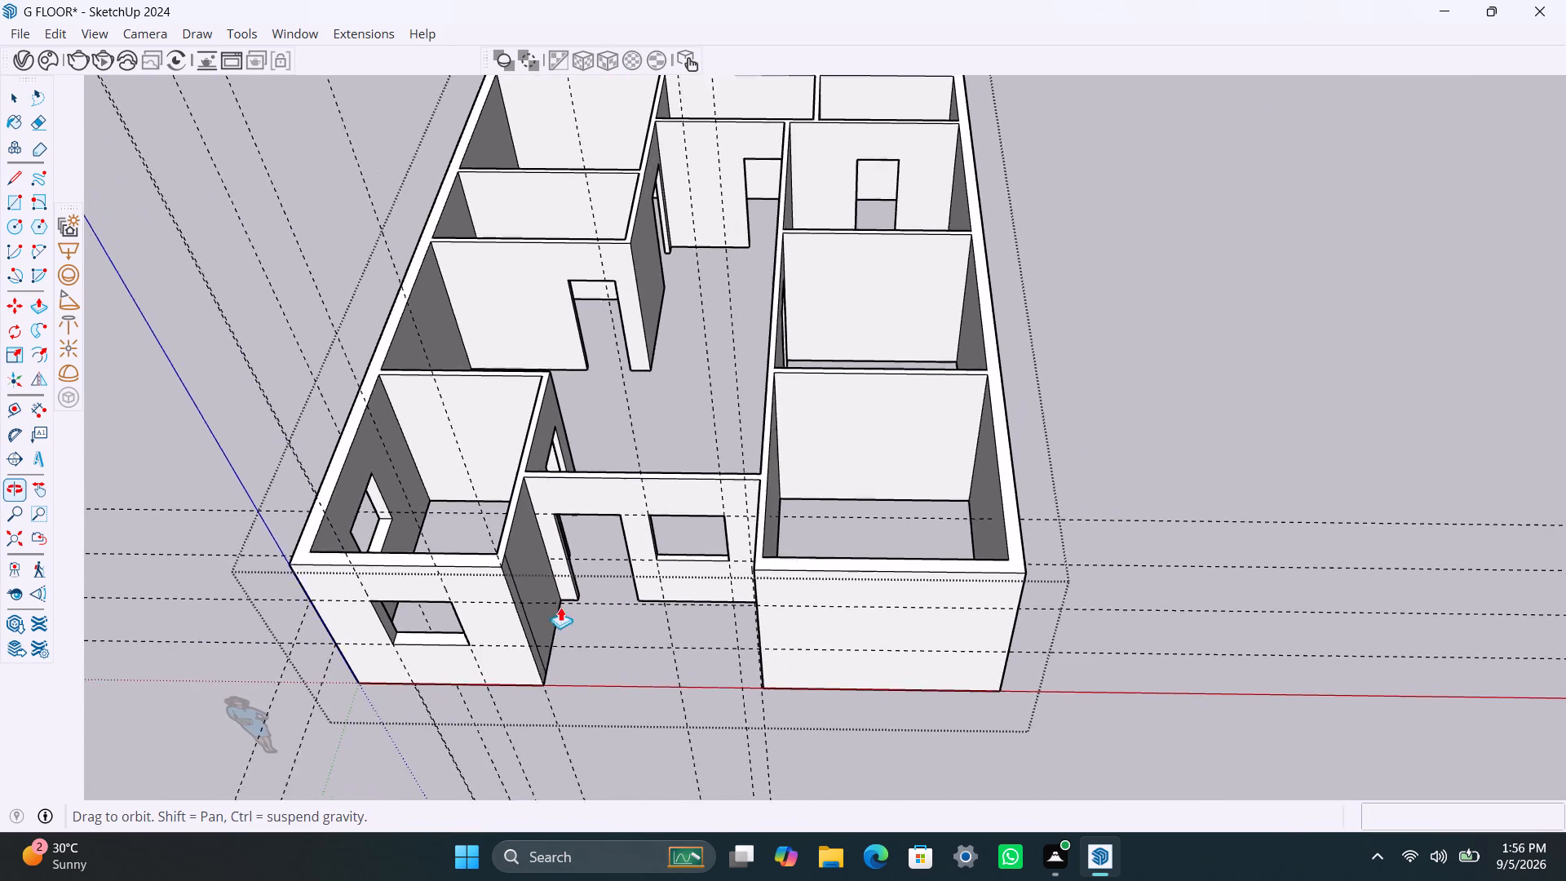
{"action": "middle_click_drag", "start_coordinate": [560, 607], "coordinate": [562, 607]}
{"action": "key", "text": "Escape"}
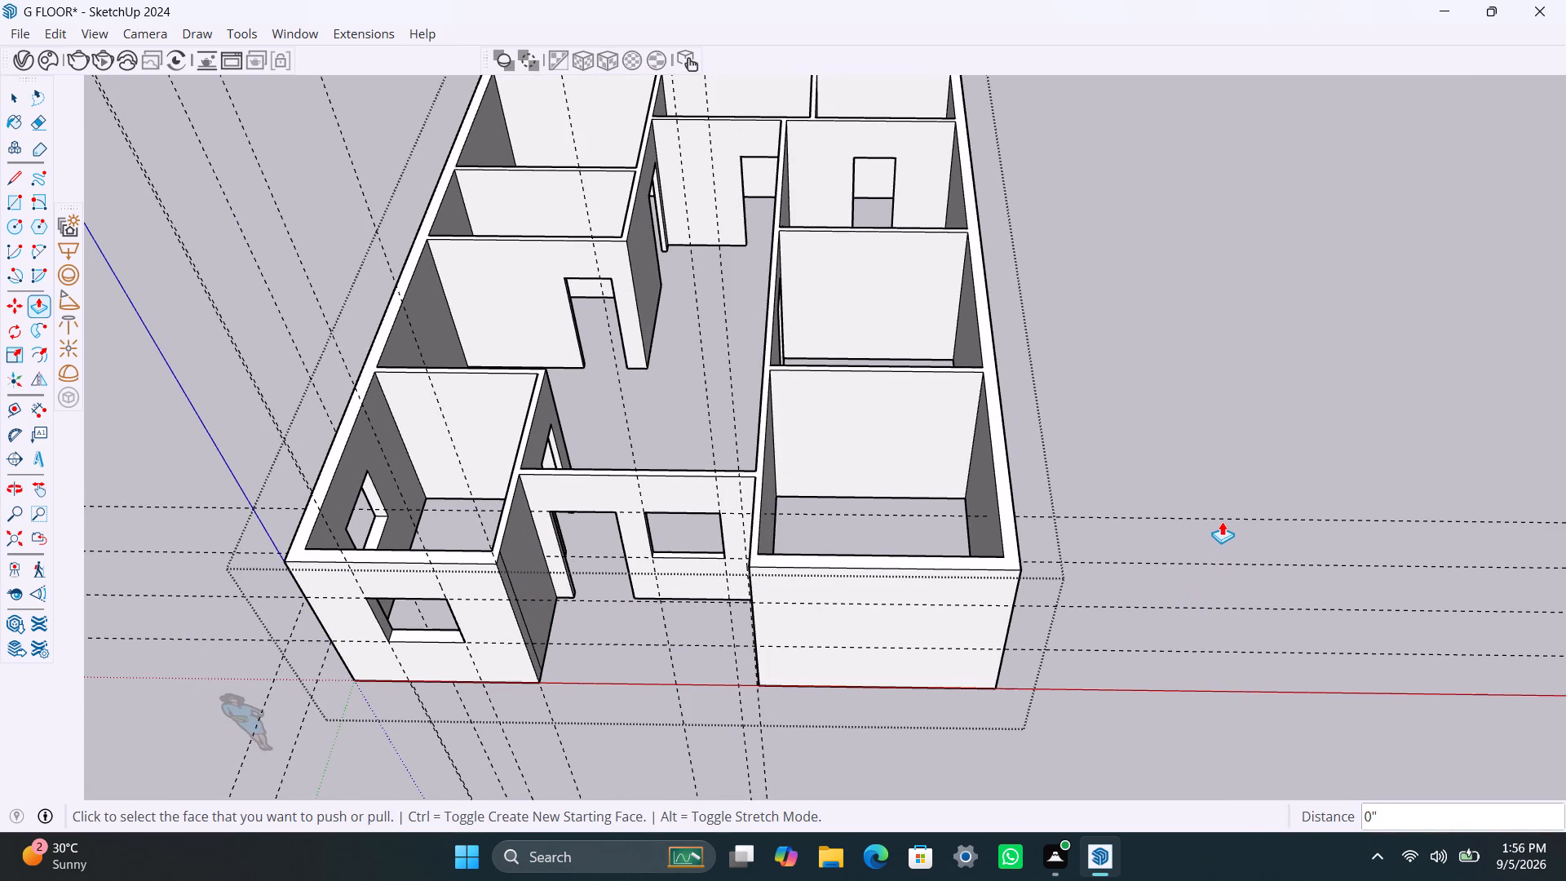
{"action": "key", "text": "Escape"}
{"action": "key", "text": "Escape"}
{"action": "key", "text": "Escape"}
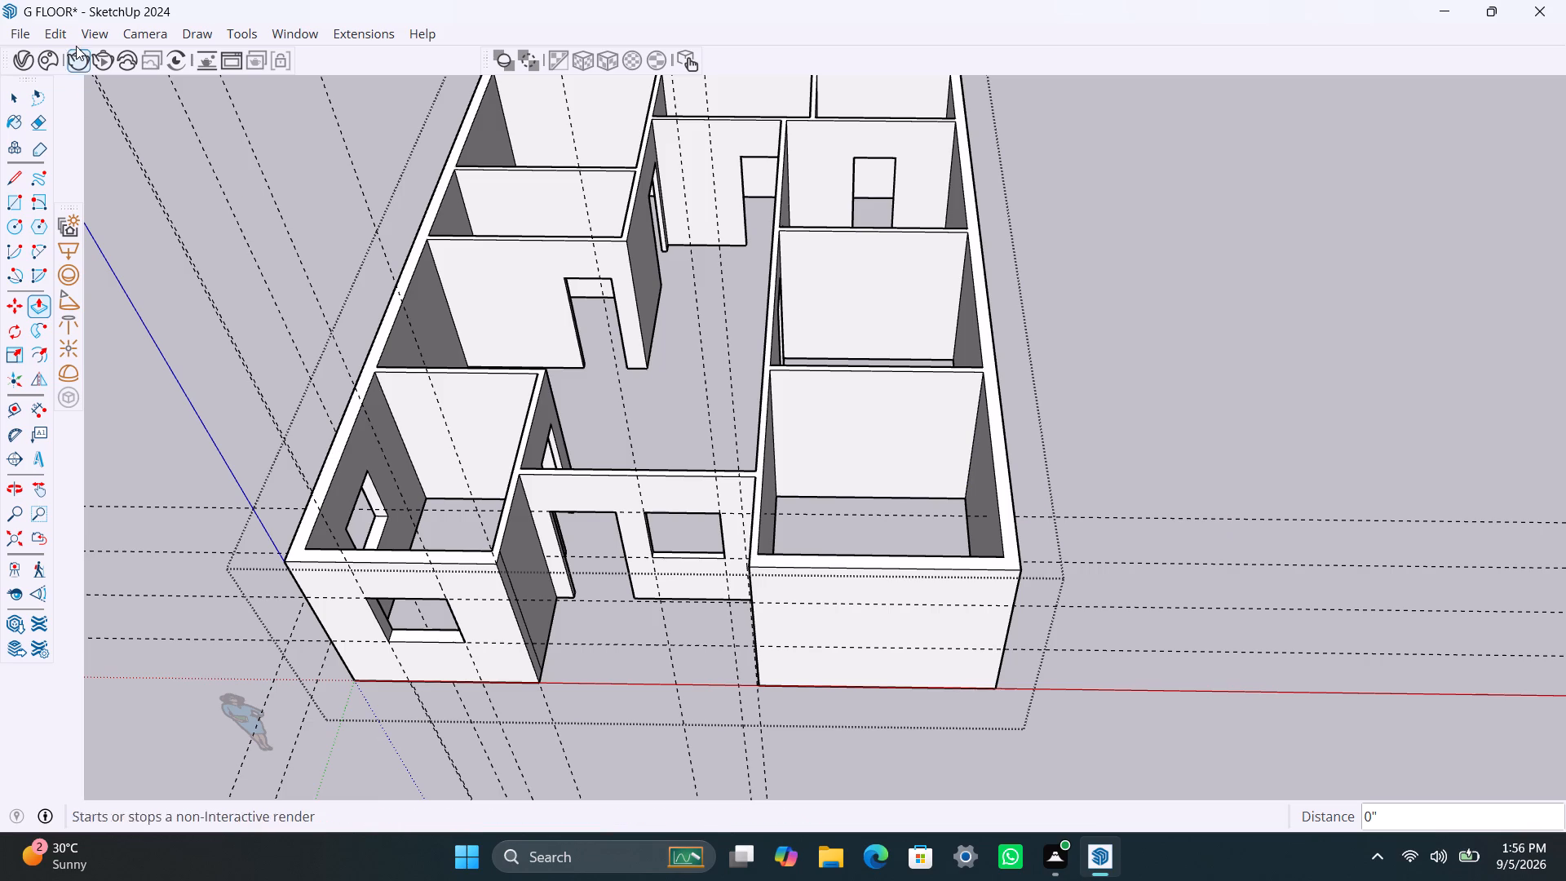
{"action": "left_click", "coordinate": [64, 33]}
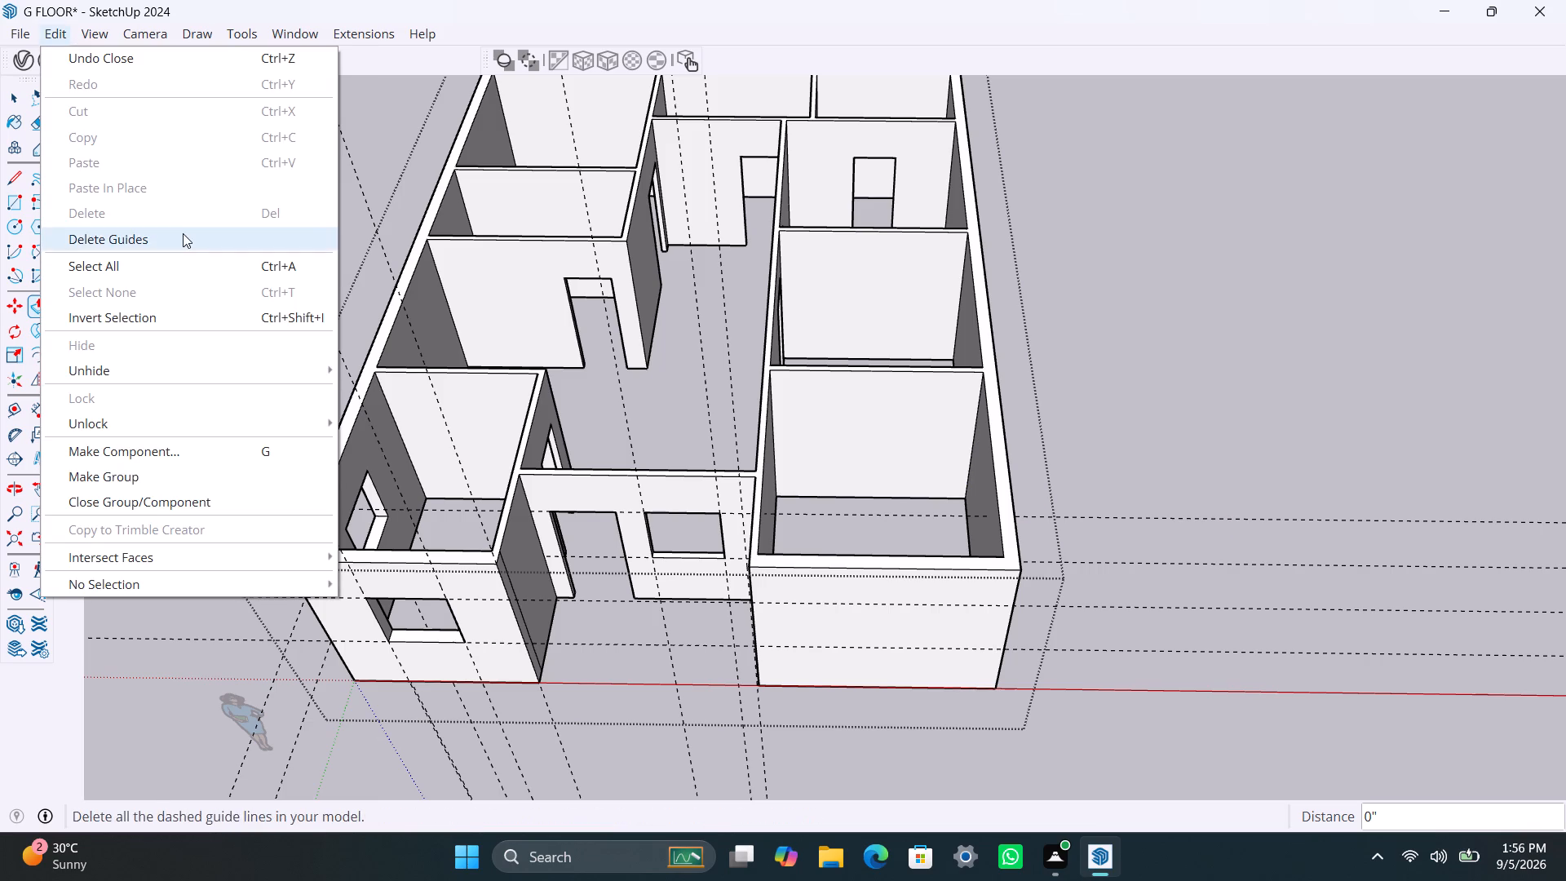
{"action": "left_click", "coordinate": [183, 233]}
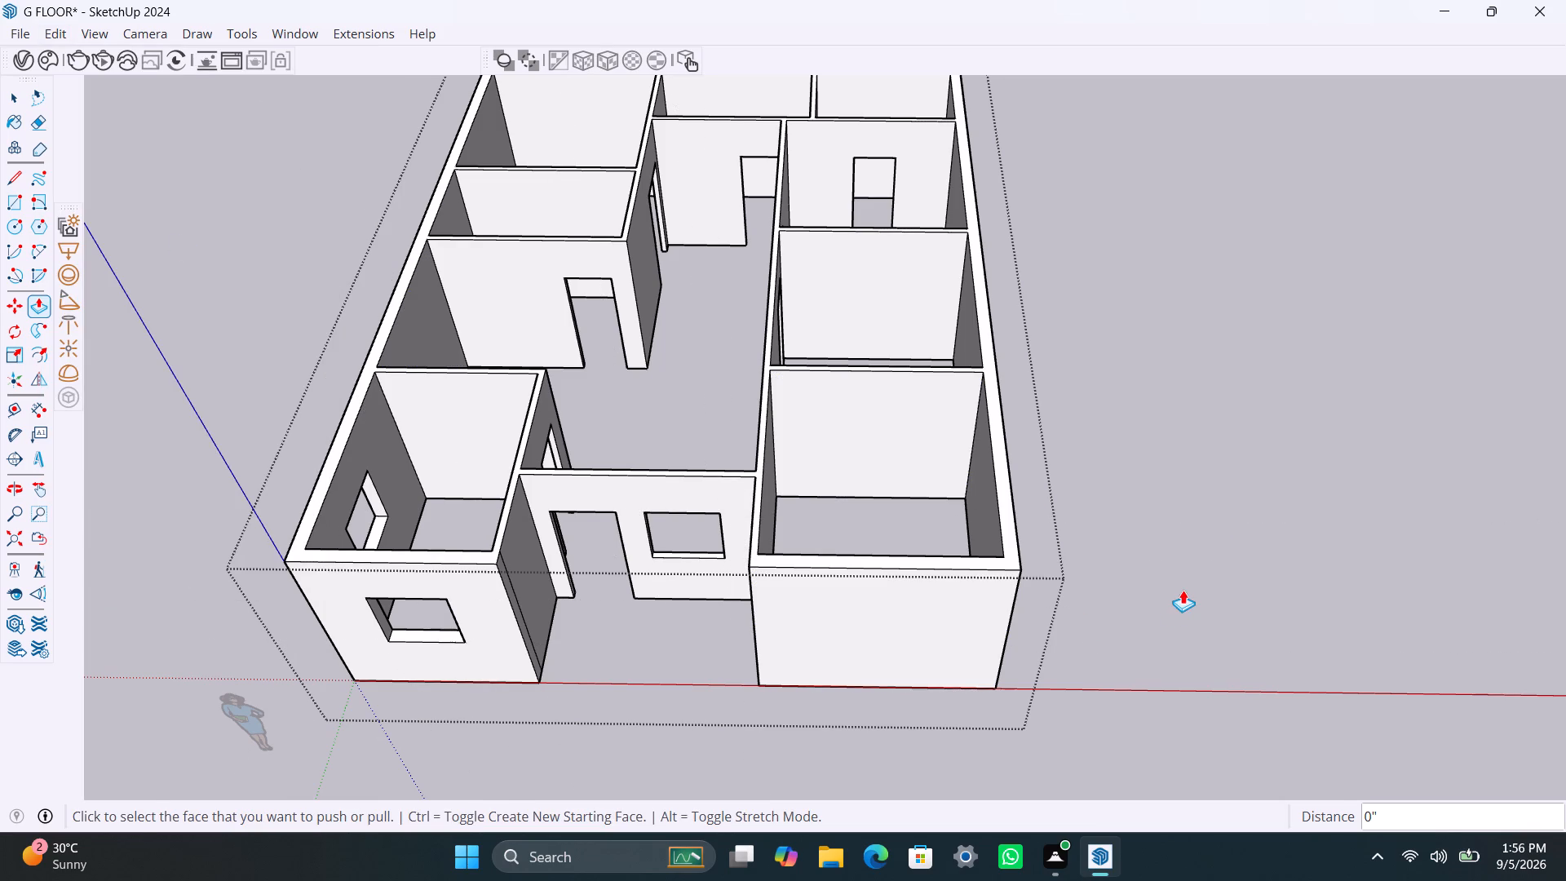
{"action": "key", "text": "space"}
{"action": "key", "text": "space"}
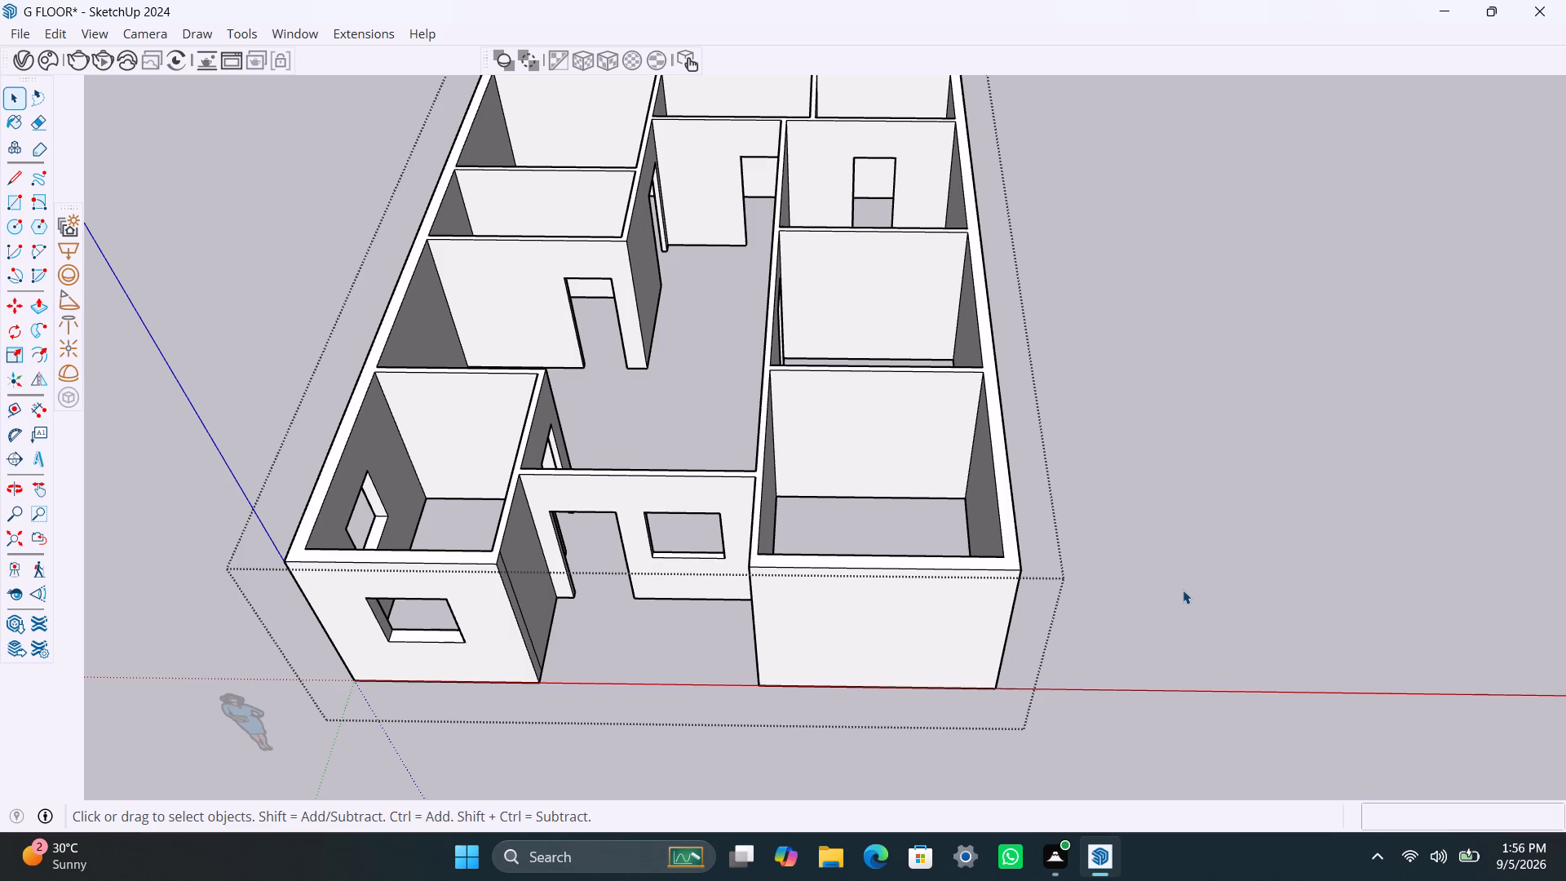
Place two vertical guides on the solid front wall beside the porch: 3' from its porch-side edge, and 4' beyond that.
{"action": "key", "text": "t"}
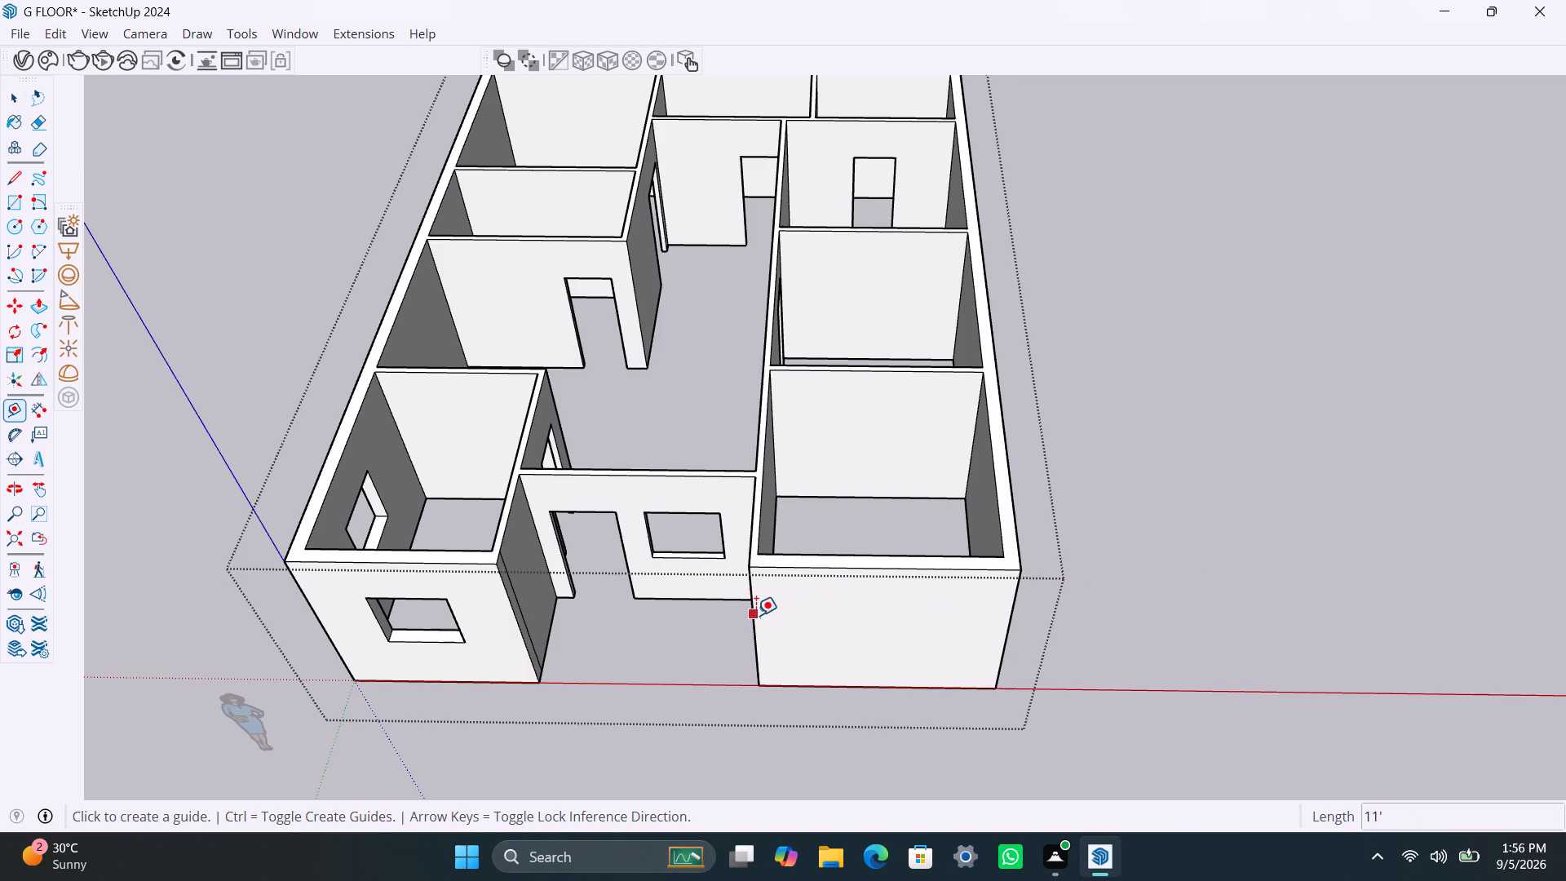
{"action": "left_click", "coordinate": [756, 617]}
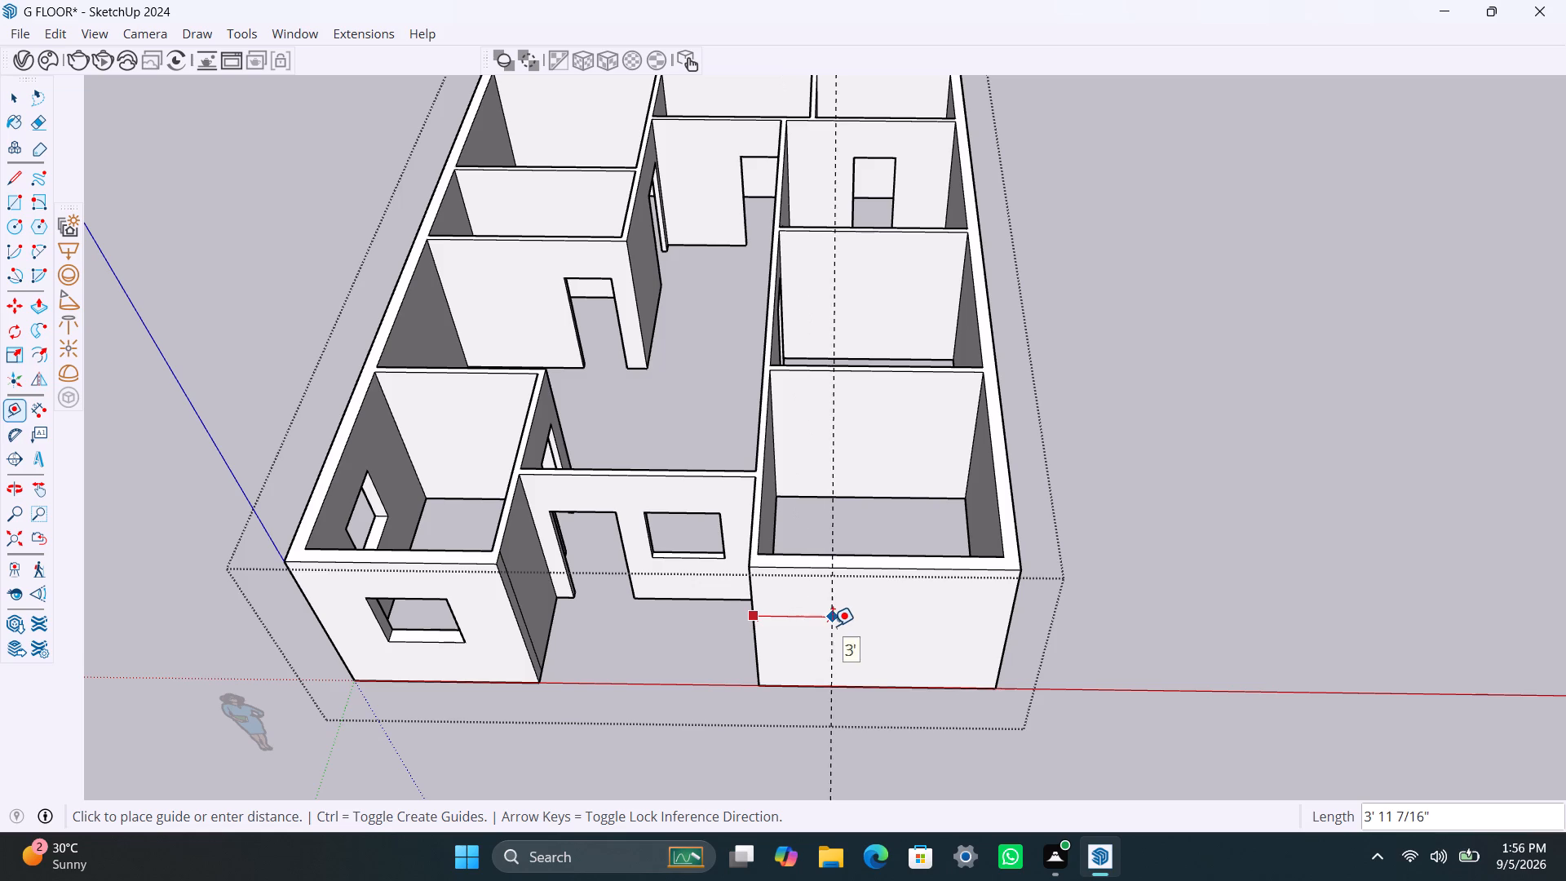
{"action": "left_click", "coordinate": [809, 627]}
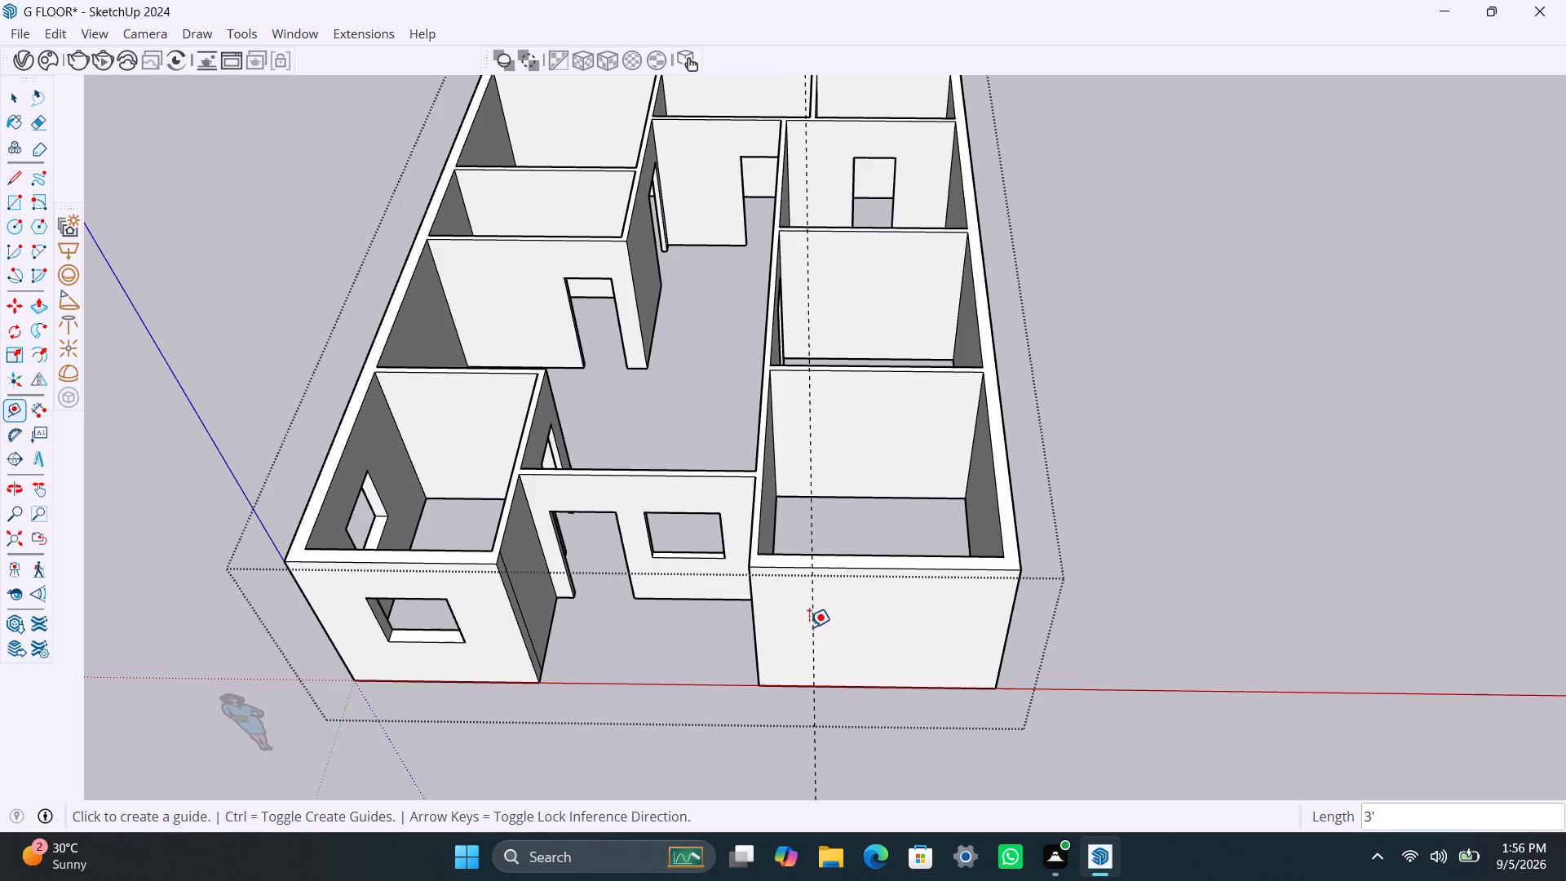
{"action": "left_click", "coordinate": [813, 619]}
{"action": "type", "text": "4'"}
{"action": "key", "text": "Return"}
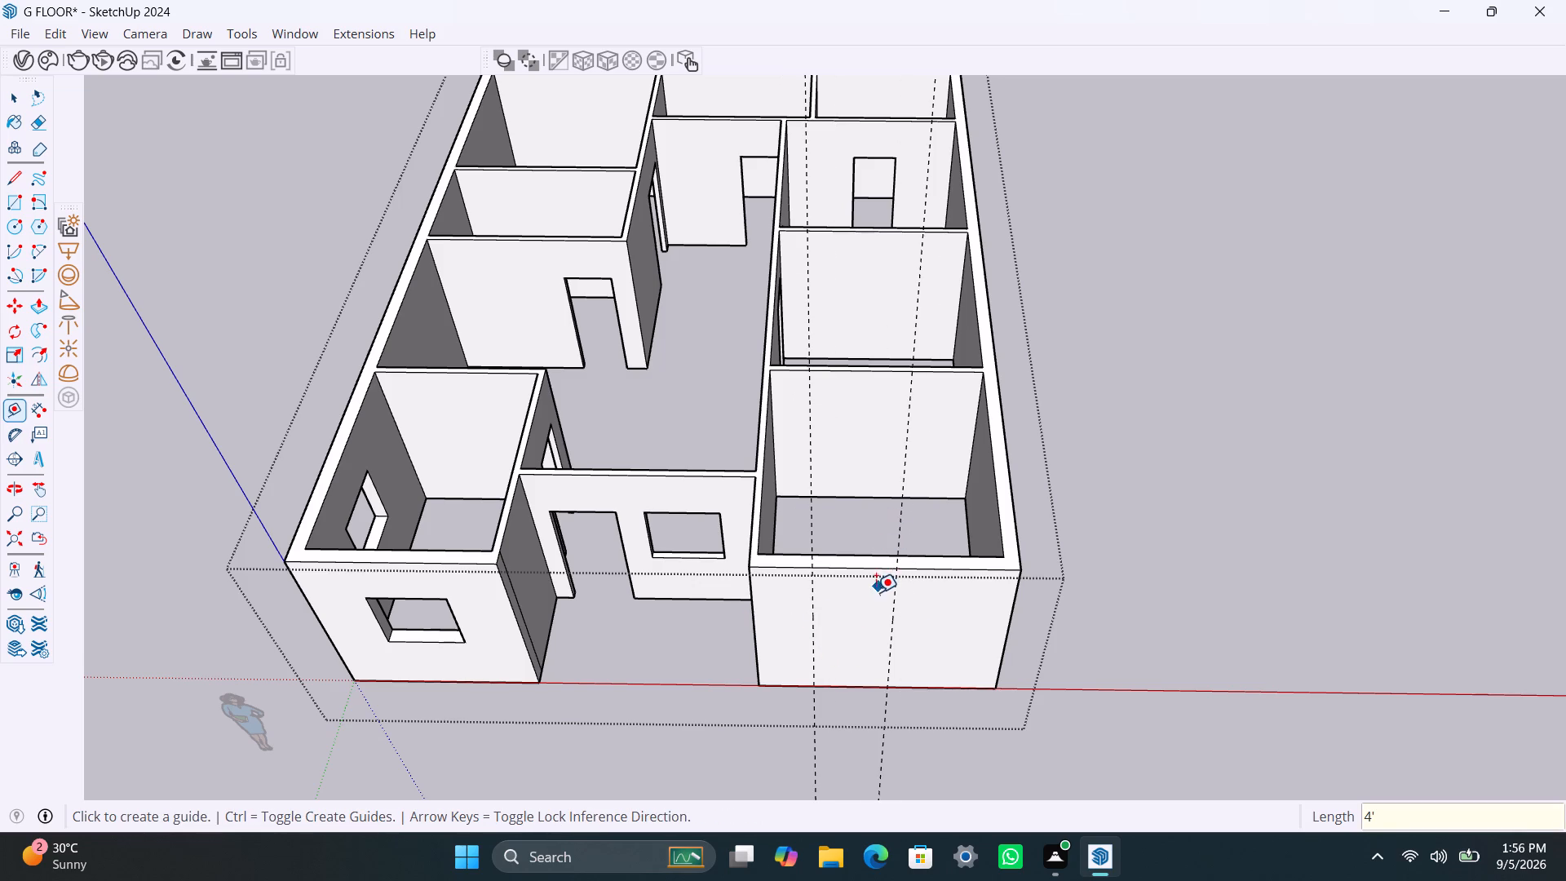
Place two horizontal guides on the same front wall: 3' below its top edge, and 4' below that.
{"action": "scroll", "coordinate": [876, 591], "scroll_direction": "up", "scroll_amount": 2}
{"action": "left_click", "coordinate": [872, 568]}
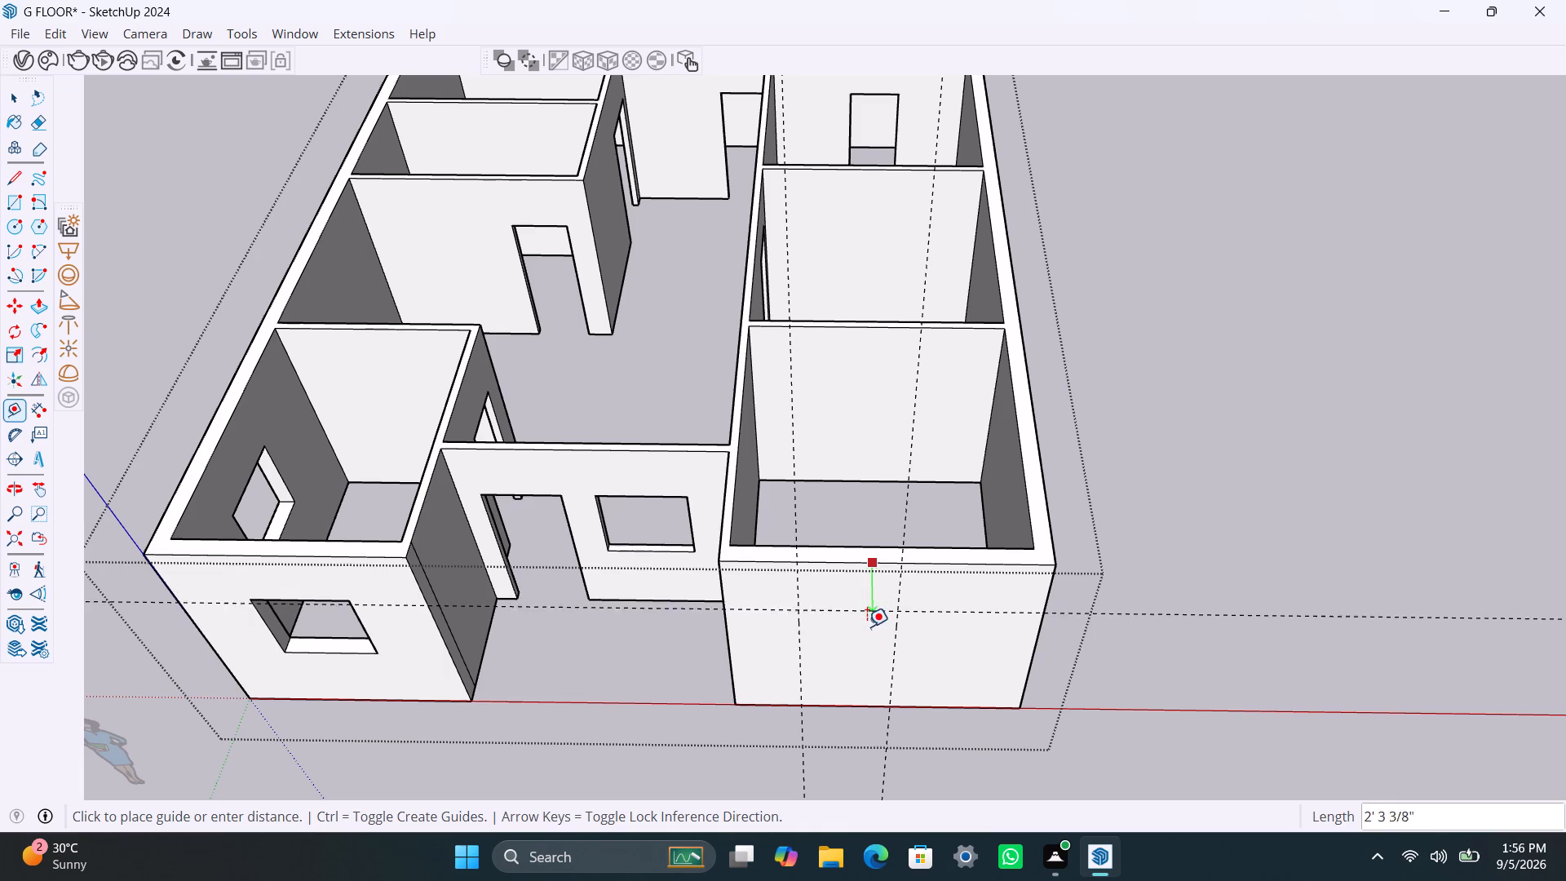
{"action": "type", "text": "3'"}
{"action": "key", "text": "Return"}
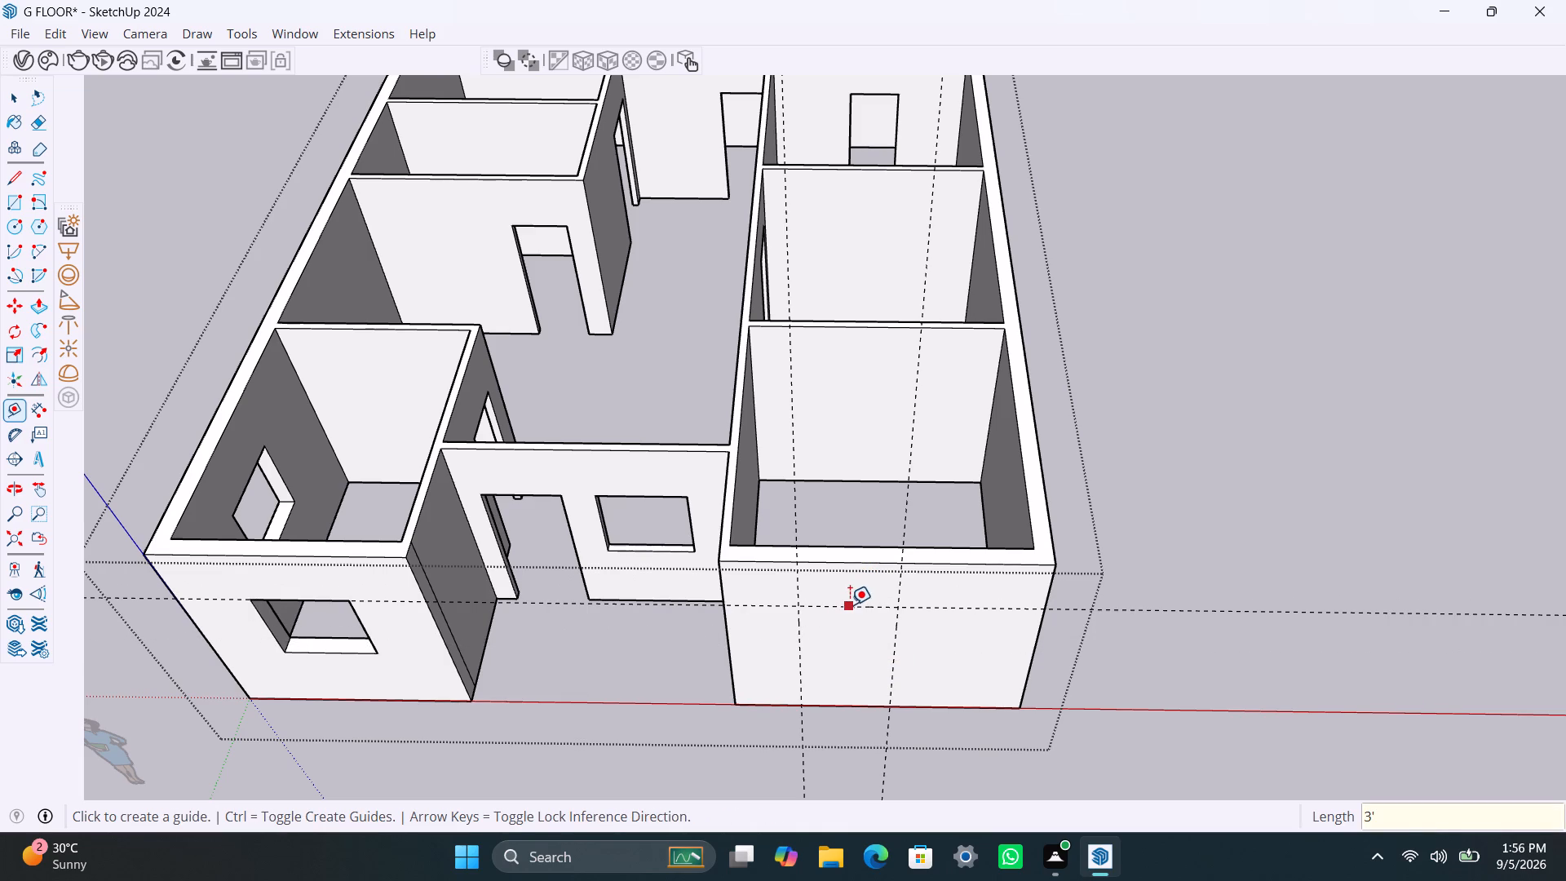
{"action": "left_click", "coordinate": [850, 604]}
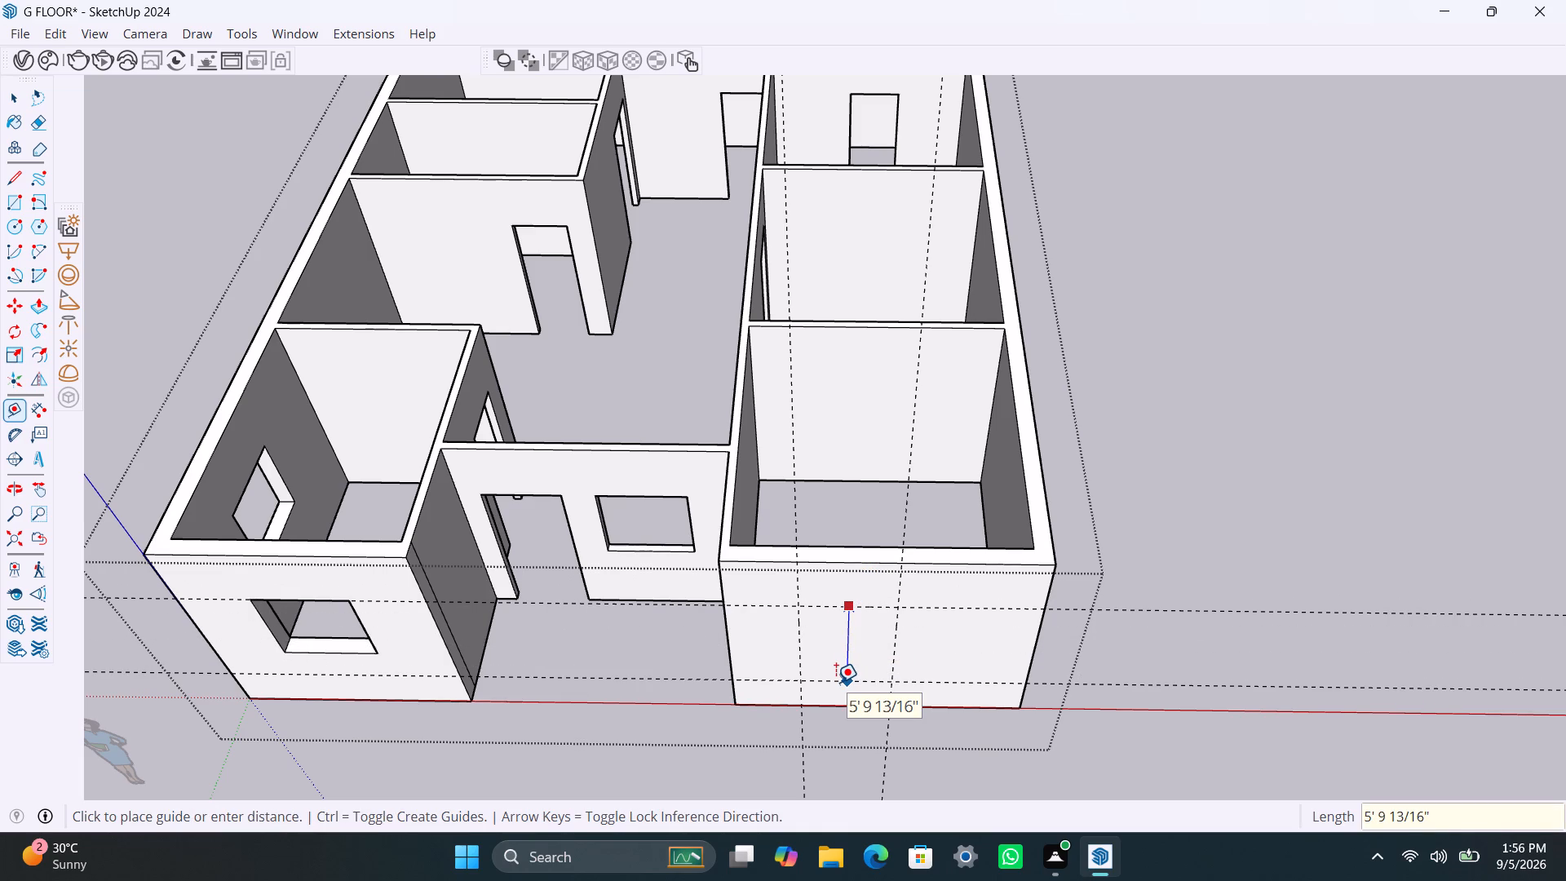
{"action": "type", "text": "4'"}
{"action": "key", "text": "Return"}
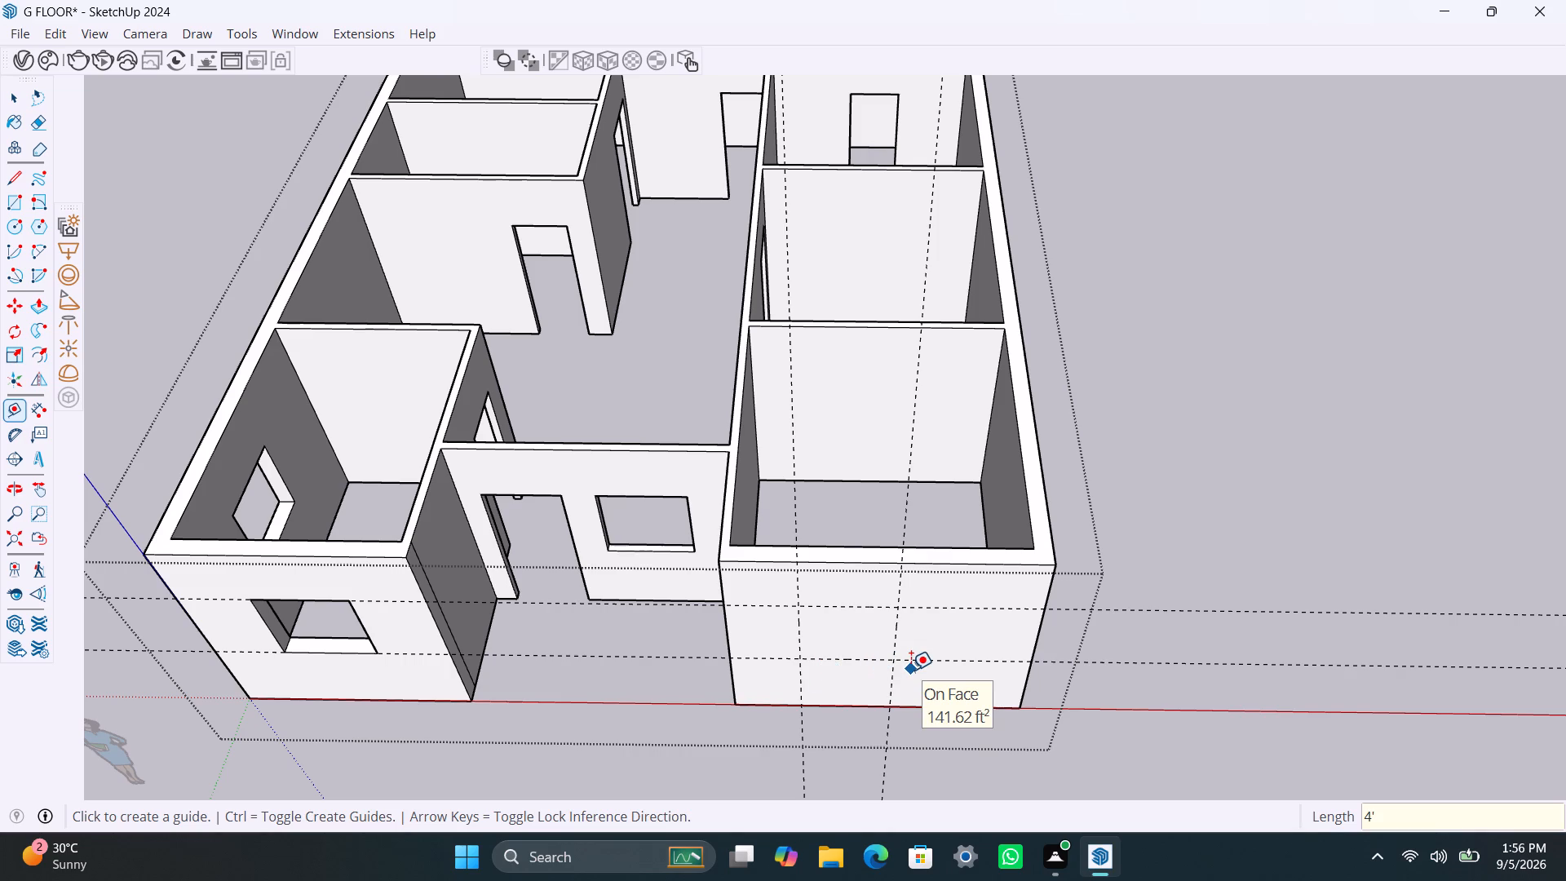
Draw a window rectangle 4' wide between the guide crossings on the solid front wall beside the porch.
{"action": "key", "text": "r"}
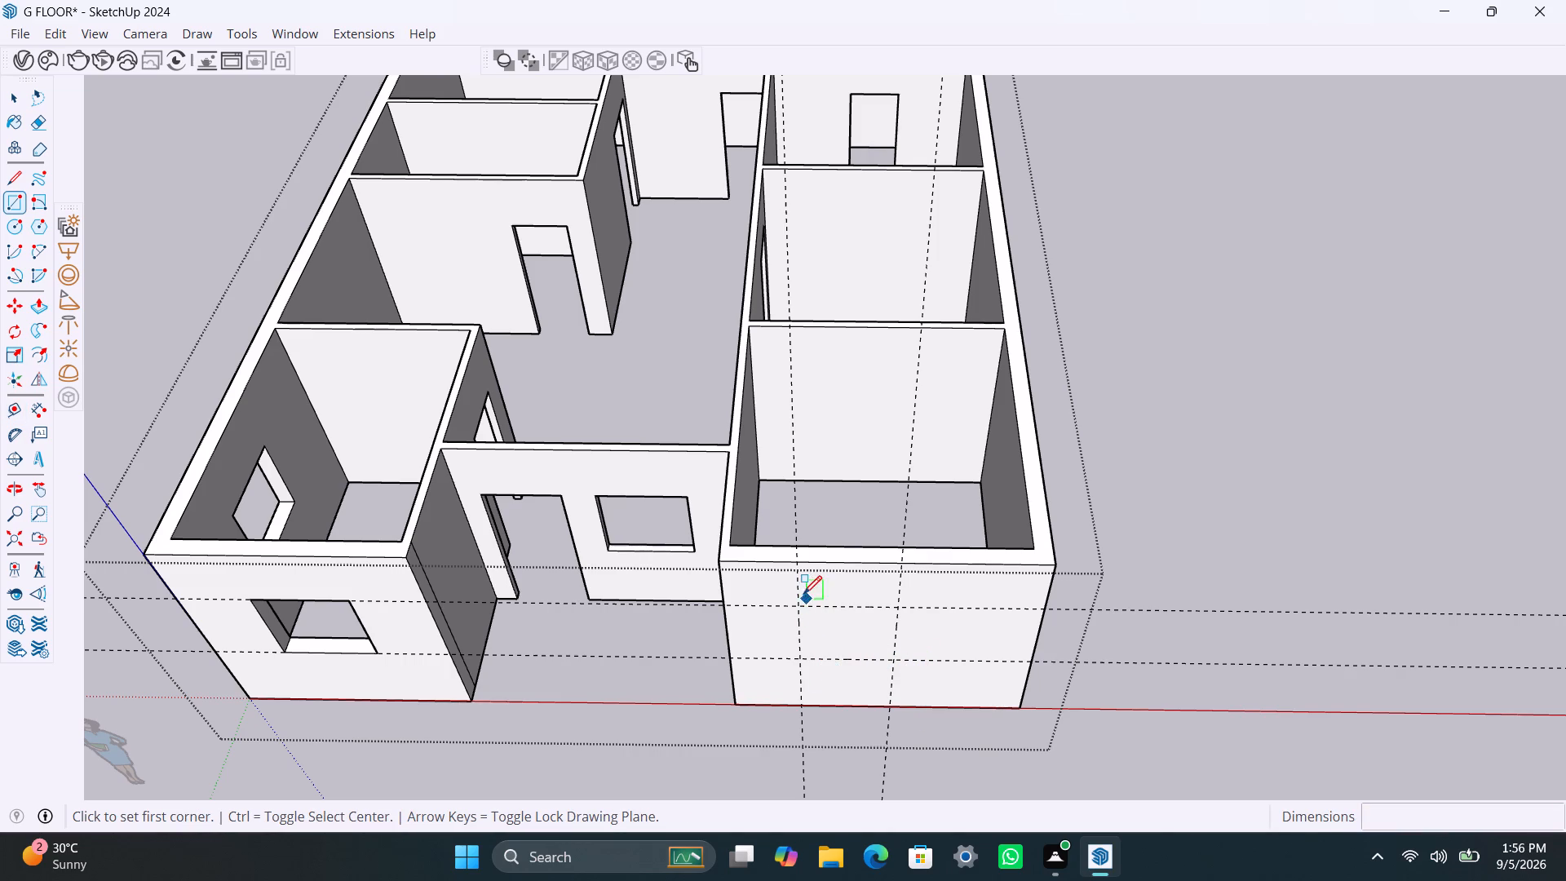
{"action": "left_click", "coordinate": [803, 604]}
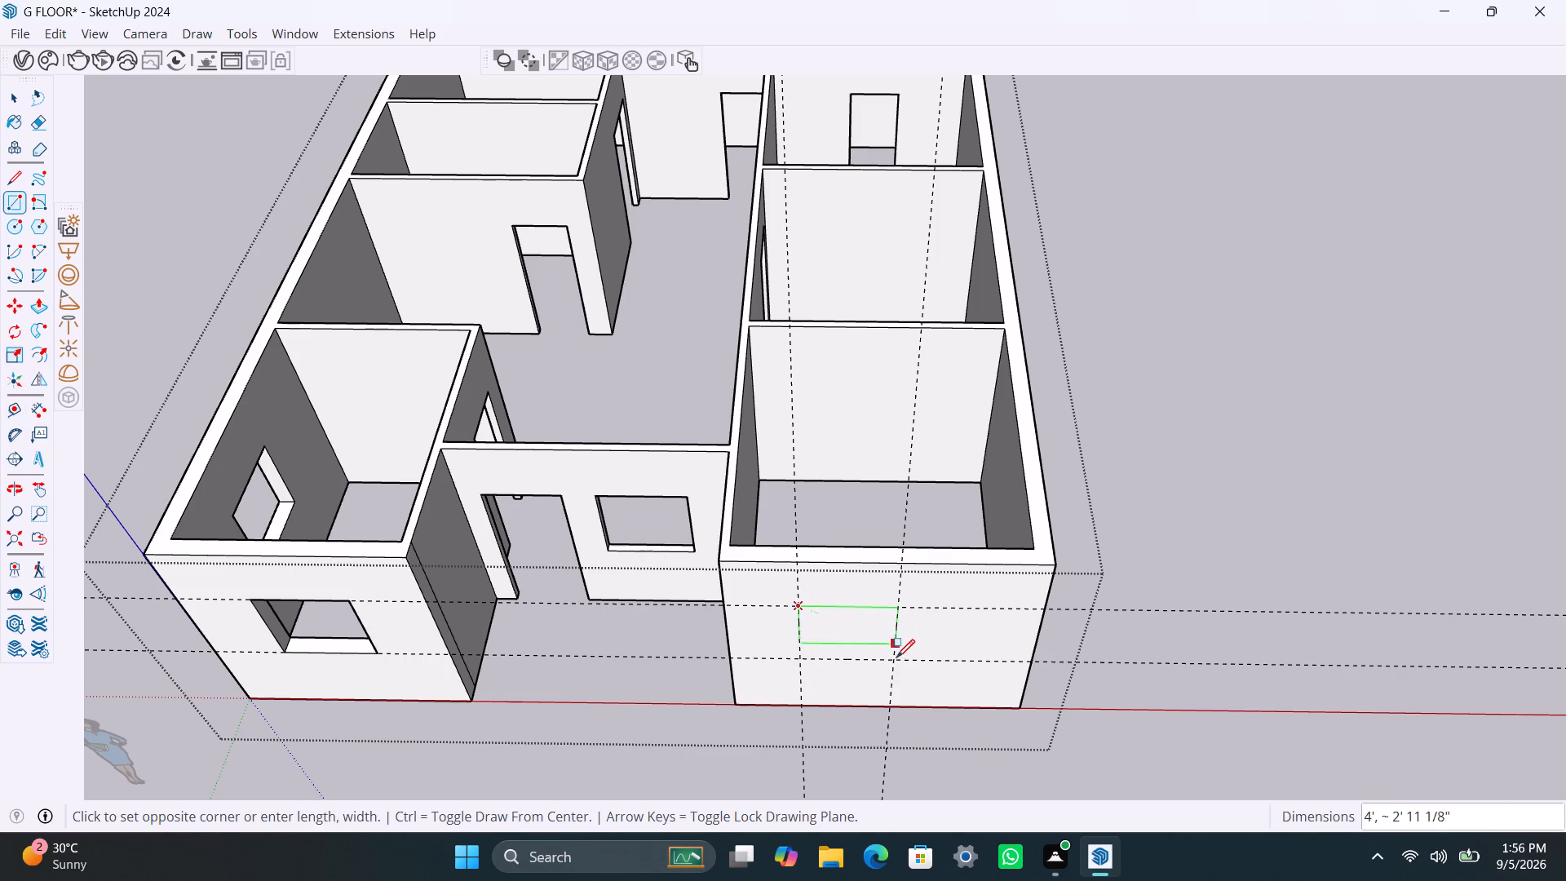
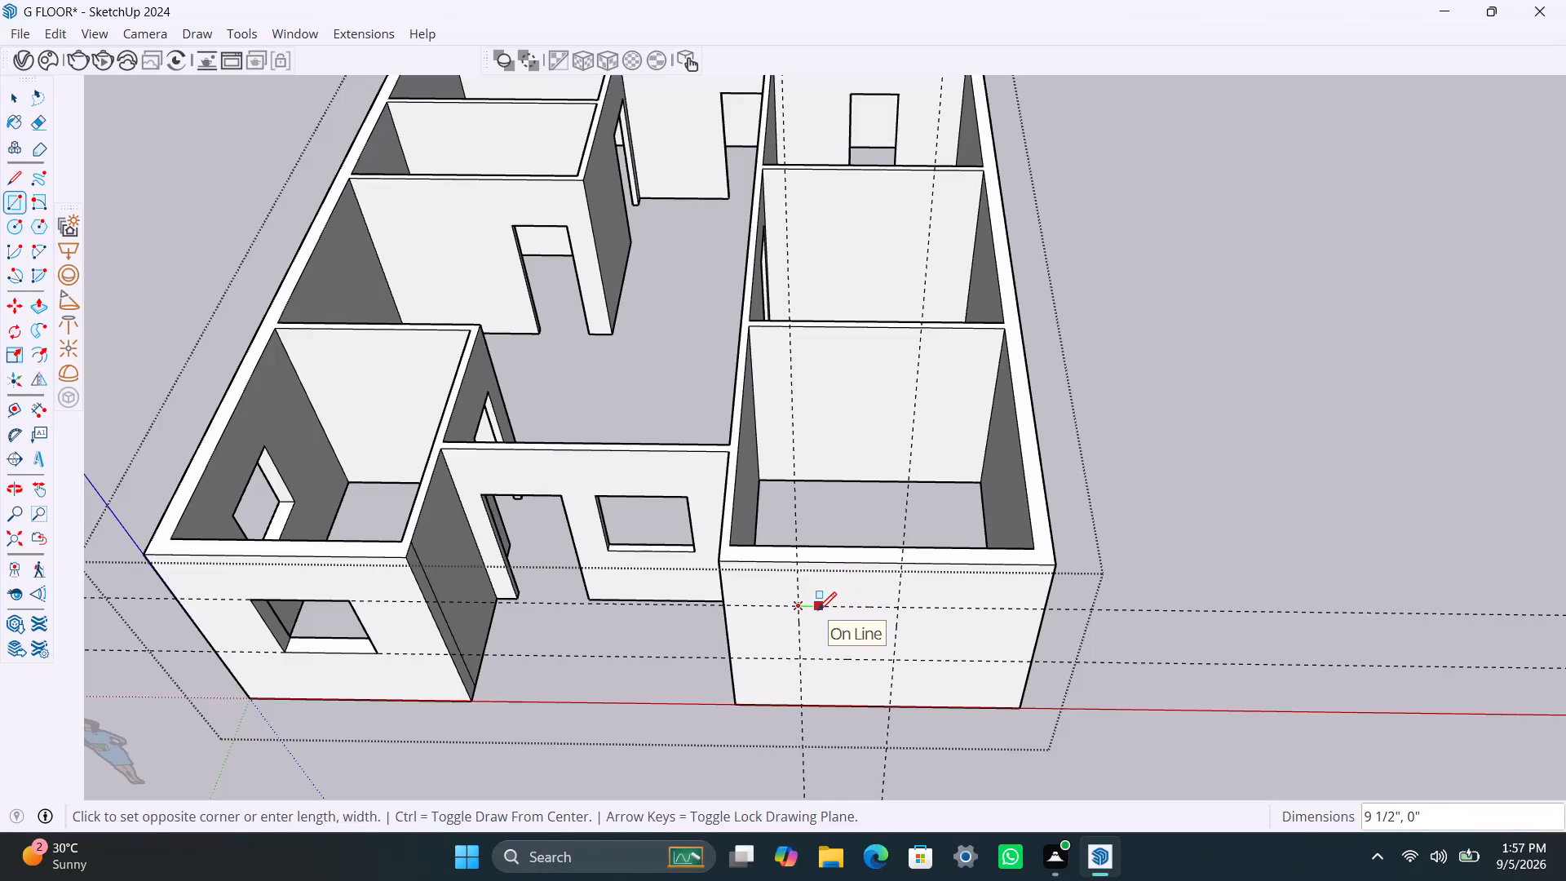
Undo the guide lines laid out on the windowless front room's outer wall.
{"action": "key", "text": "ctrl+z"}
{"action": "key", "text": "ctrl+z"}
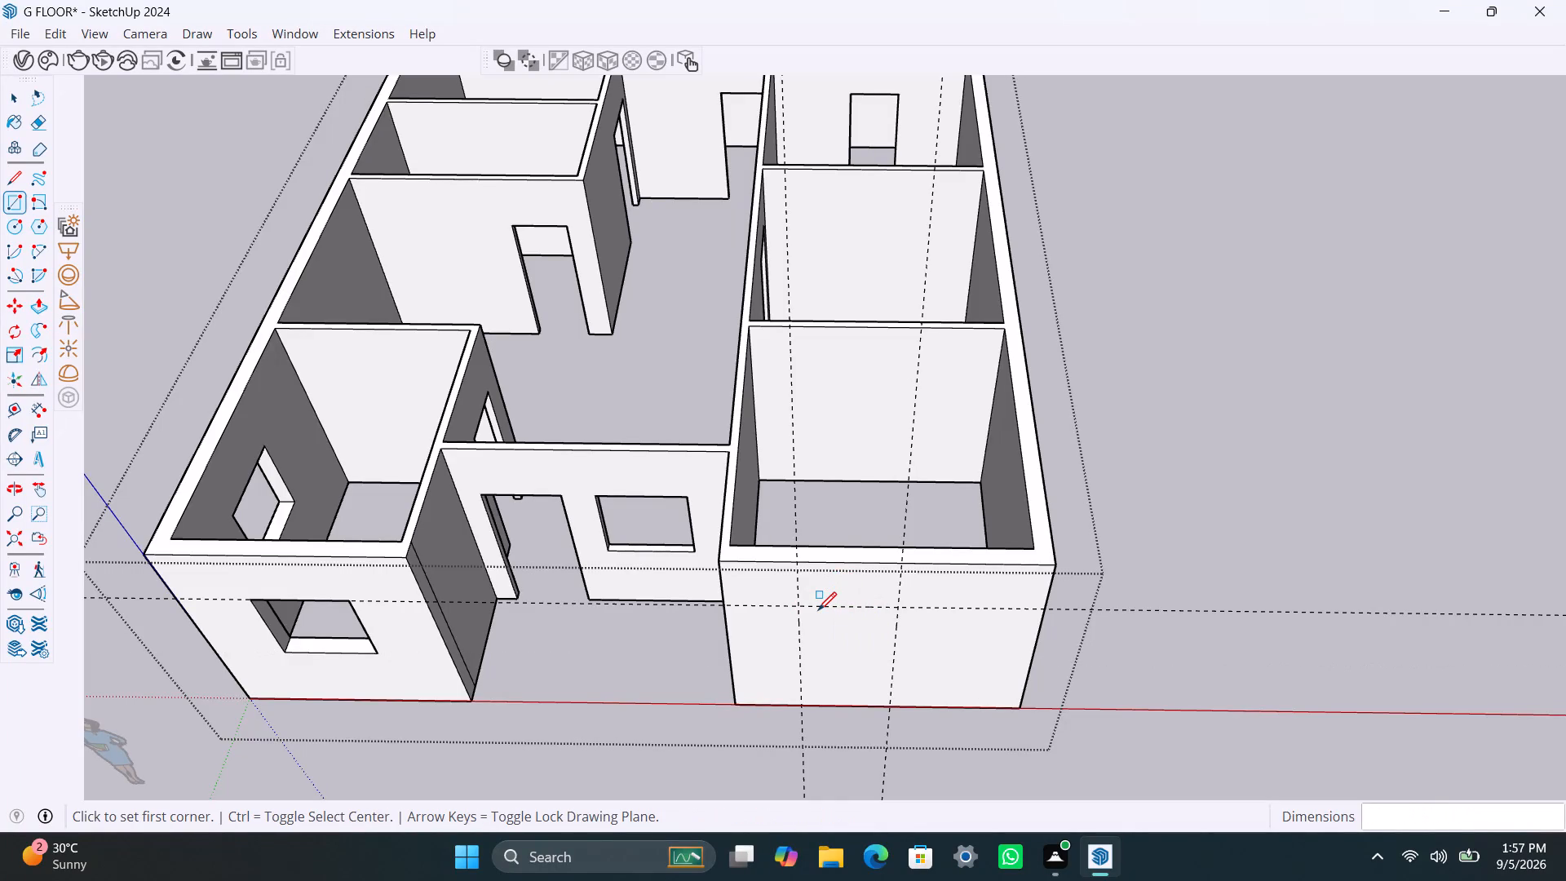
{"action": "key", "text": "ctrl+z"}
{"action": "key", "text": "ctrl+z"}
{"action": "key", "text": "ctrl+z"}
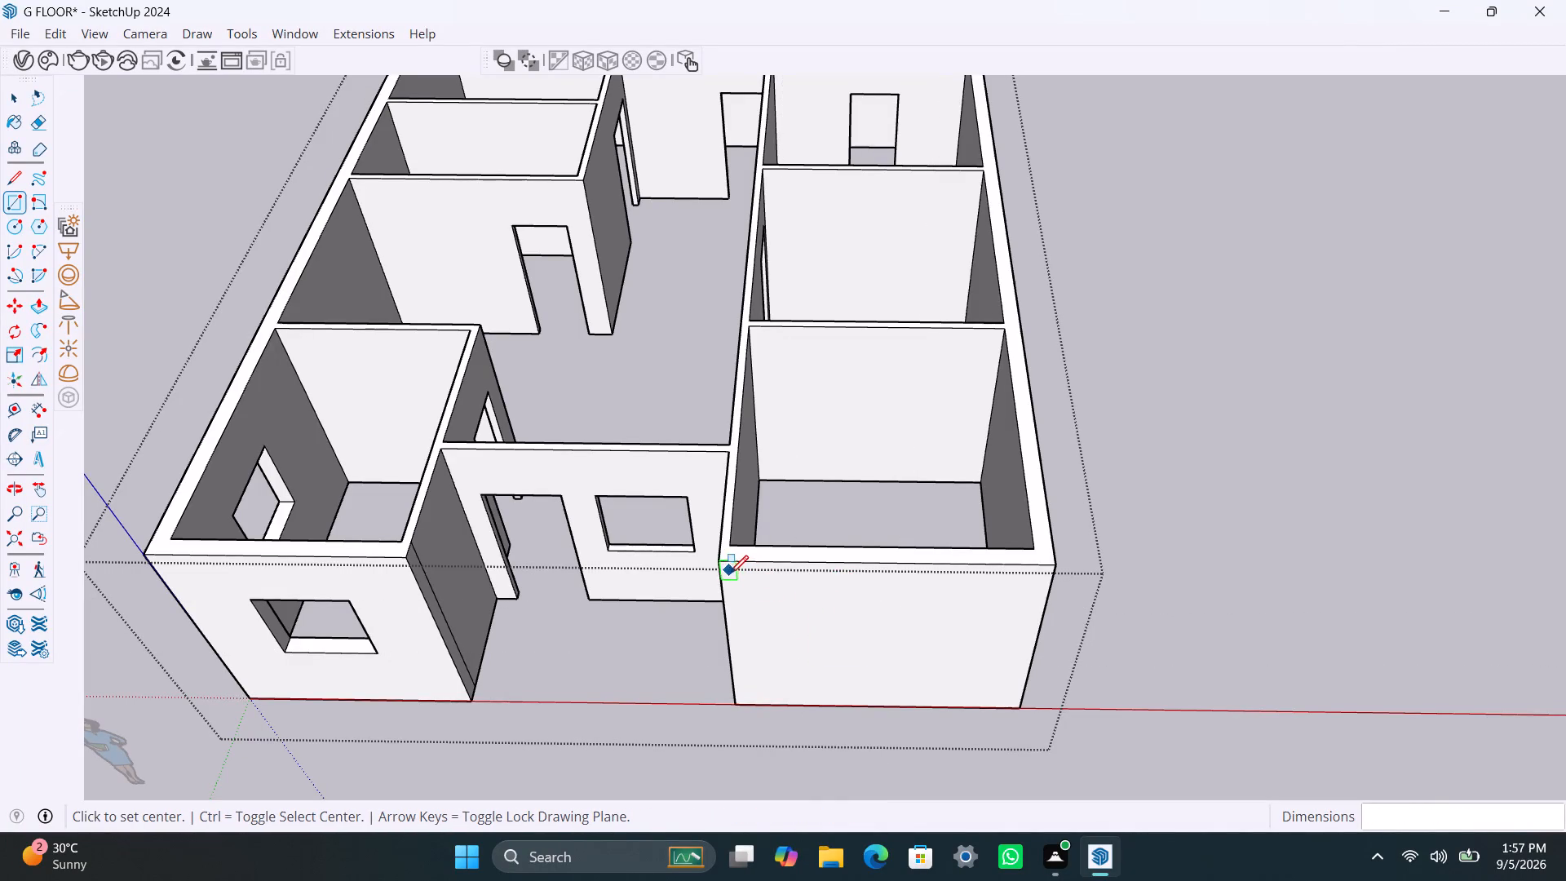
Draw a large rectangle on the windowless front room's outer wall and push it 9" through to cut an opening.
{"action": "left_click", "coordinate": [731, 574]}
{"action": "key", "text": "Escape"}
{"action": "key", "text": "r"}
{"action": "left_click", "coordinate": [752, 582]}
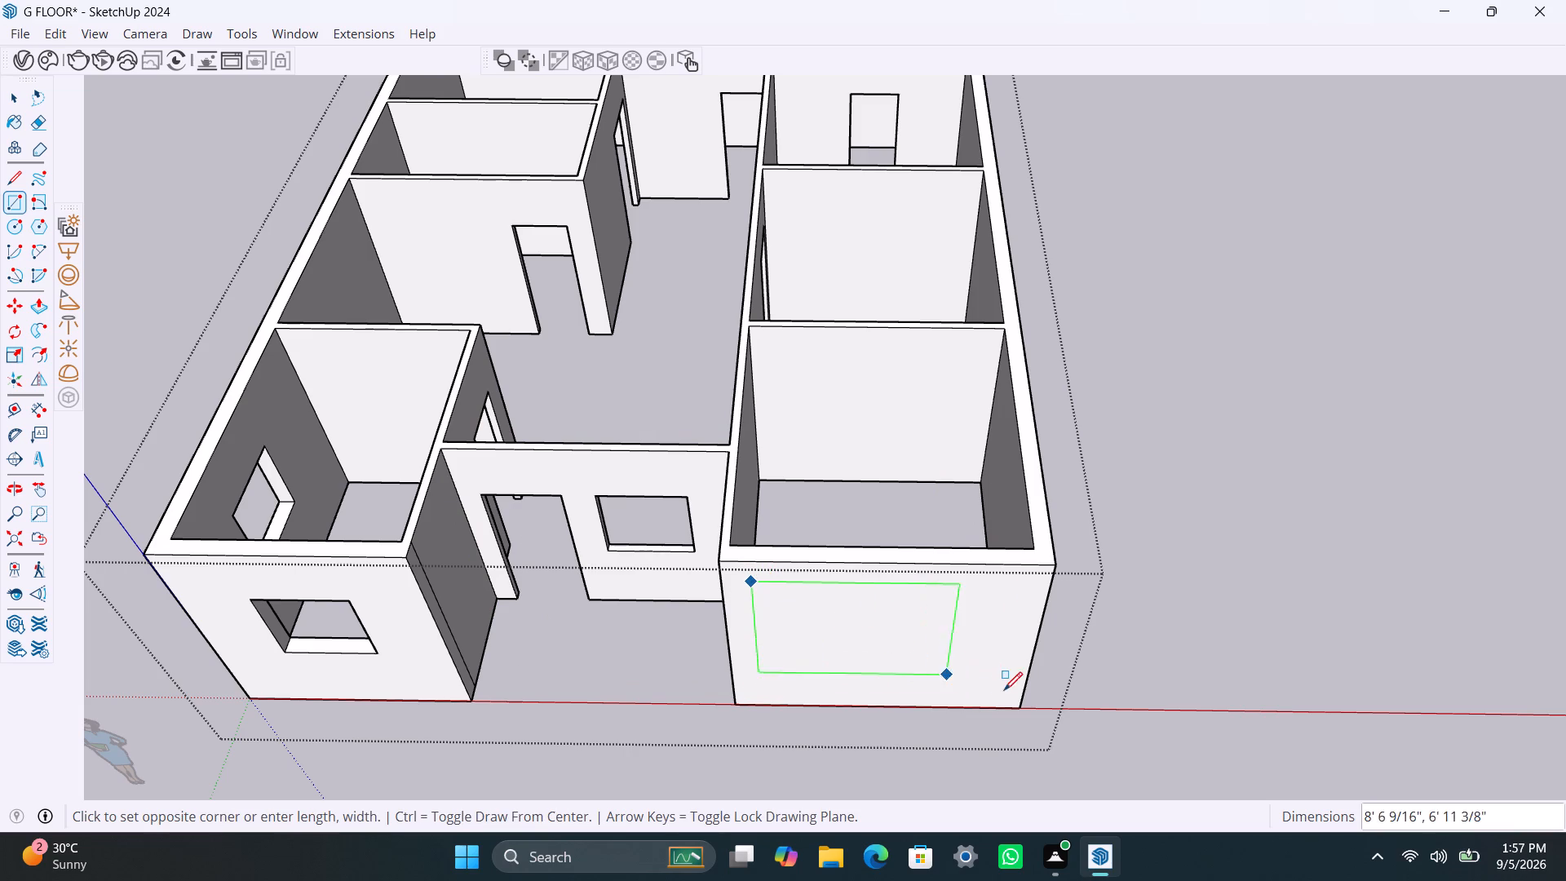
{"action": "left_click", "coordinate": [1003, 699]}
{"action": "key", "text": "space"}
{"action": "left_click", "coordinate": [896, 635]}
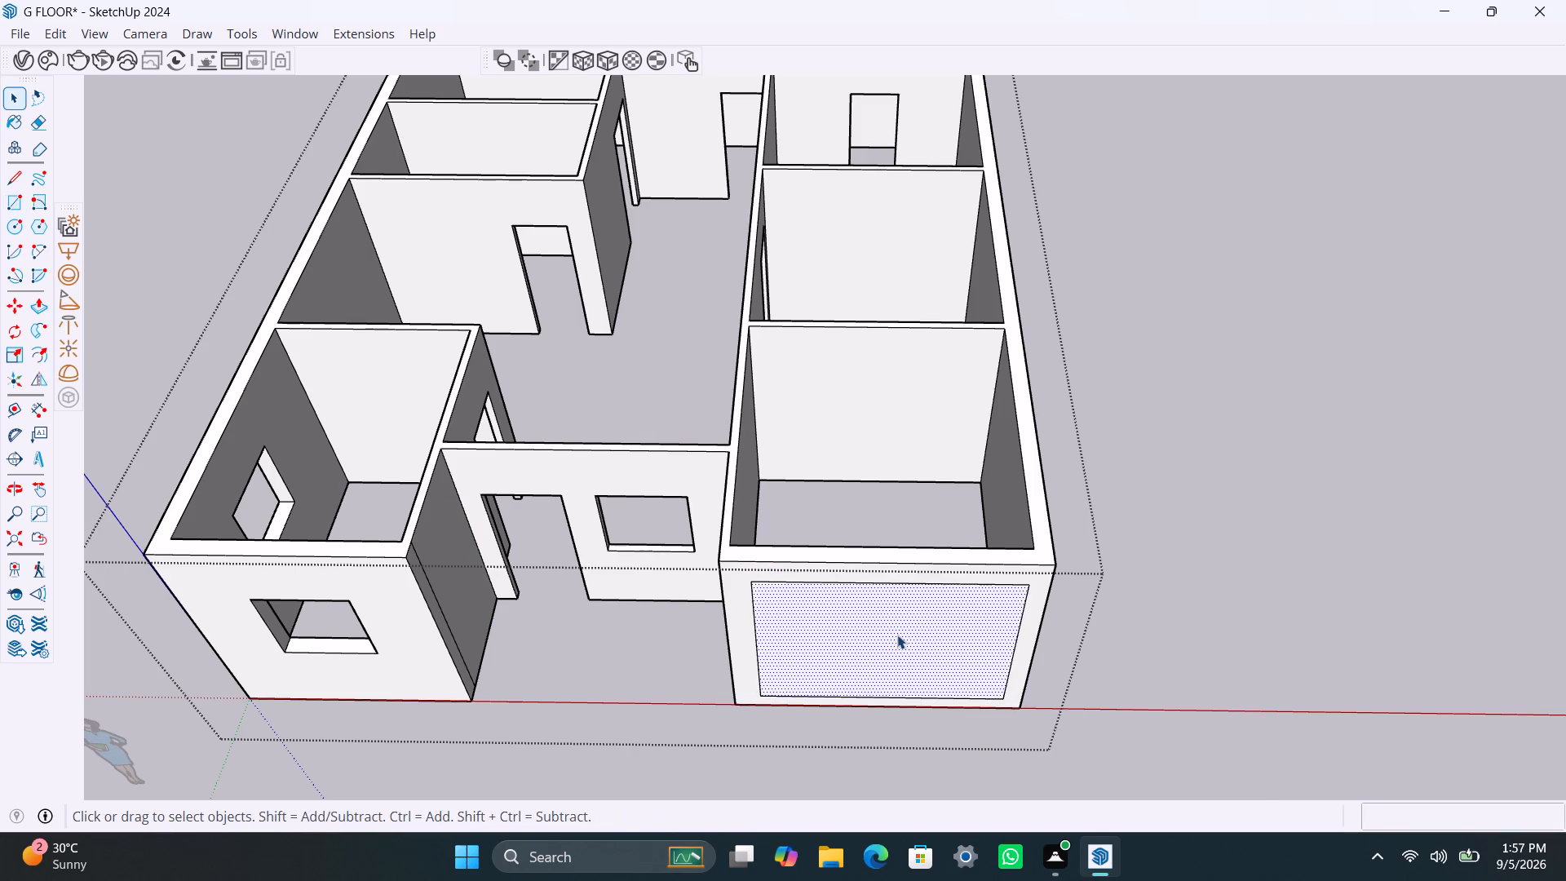
{"action": "key", "text": "p"}
{"action": "left_click", "coordinate": [898, 637]}
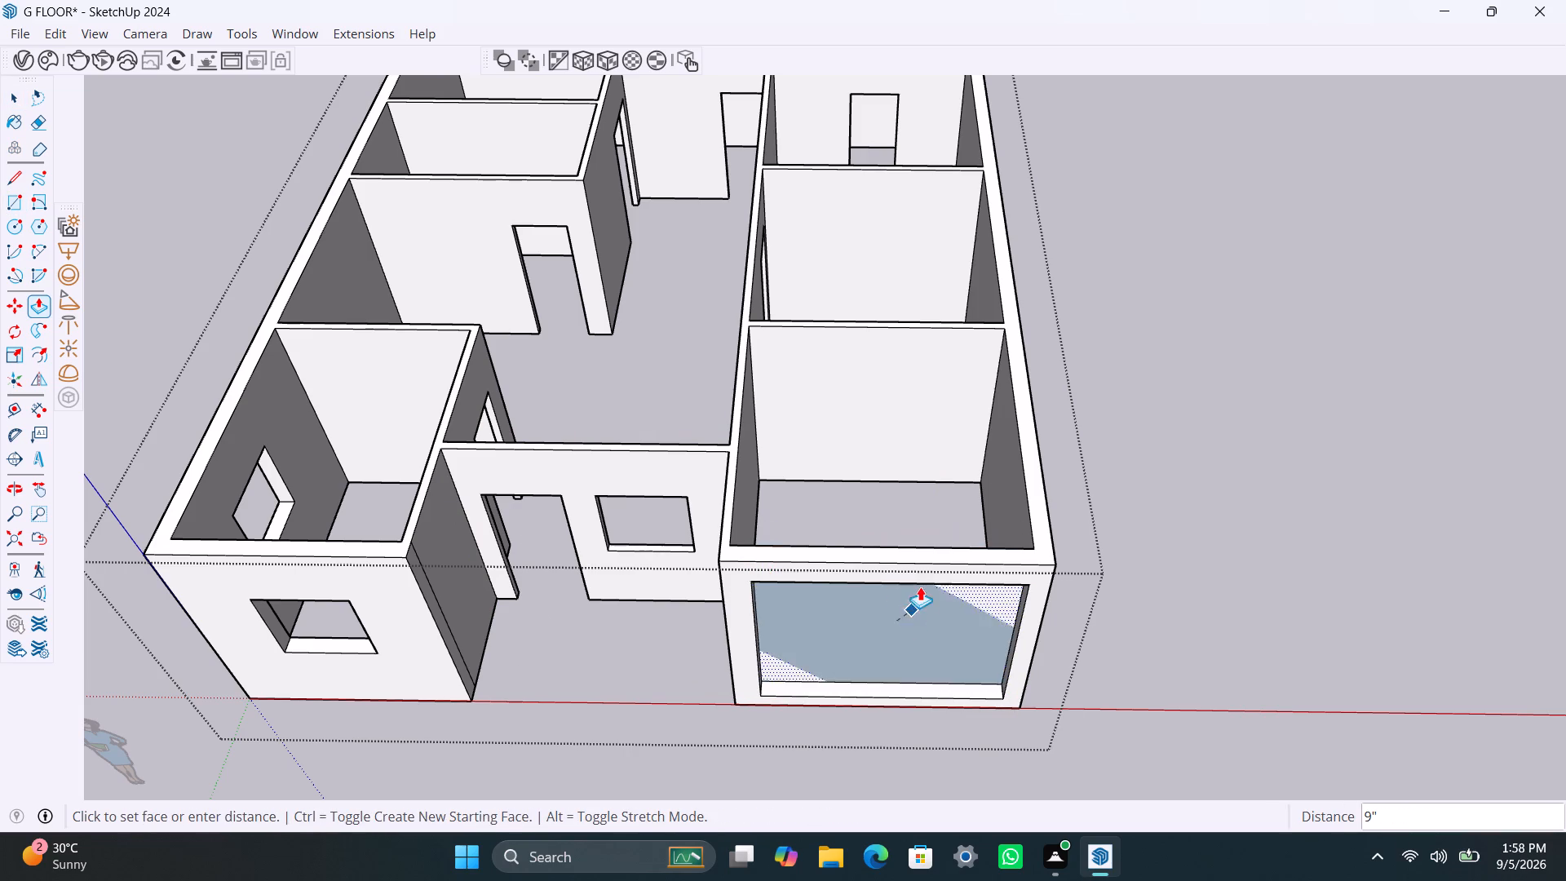
{"action": "left_click", "coordinate": [946, 615]}
Widen the opening by pushing its entrance-side jamb outward about 9 11/16" and its far jamb outward about 1 1/16".
{"action": "scroll", "coordinate": [834, 608], "scroll_direction": "up", "scroll_amount": 2}
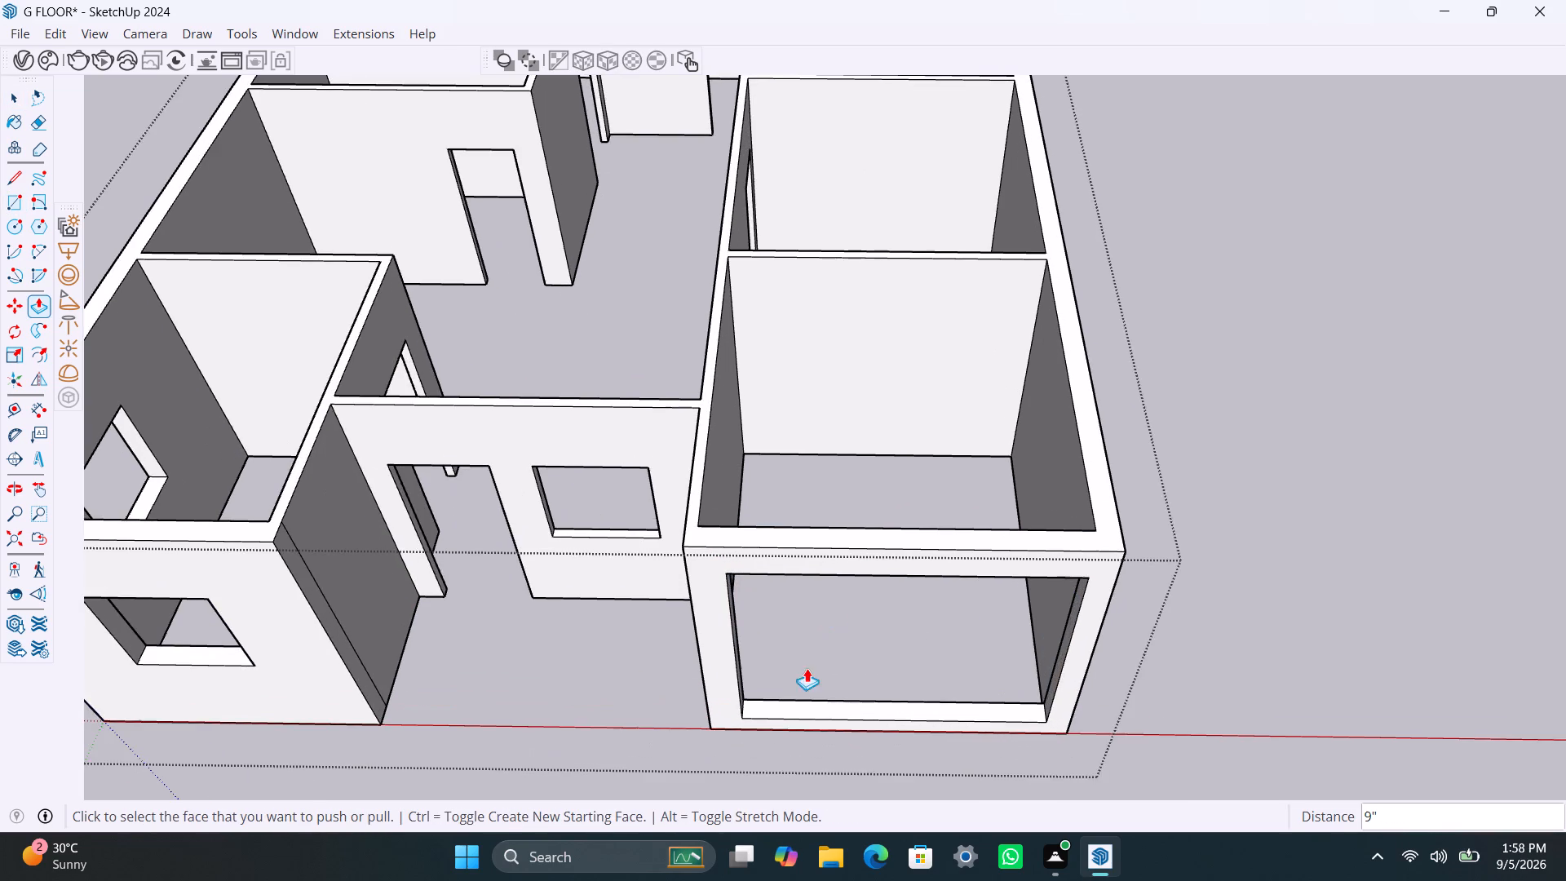
{"action": "scroll", "coordinate": [802, 680], "scroll_direction": "up", "scroll_amount": 1}
{"action": "middle_click_drag", "start_coordinate": [793, 702], "coordinate": [473, 716]}
{"action": "scroll", "coordinate": [644, 578], "scroll_direction": "up", "scroll_amount": 2}
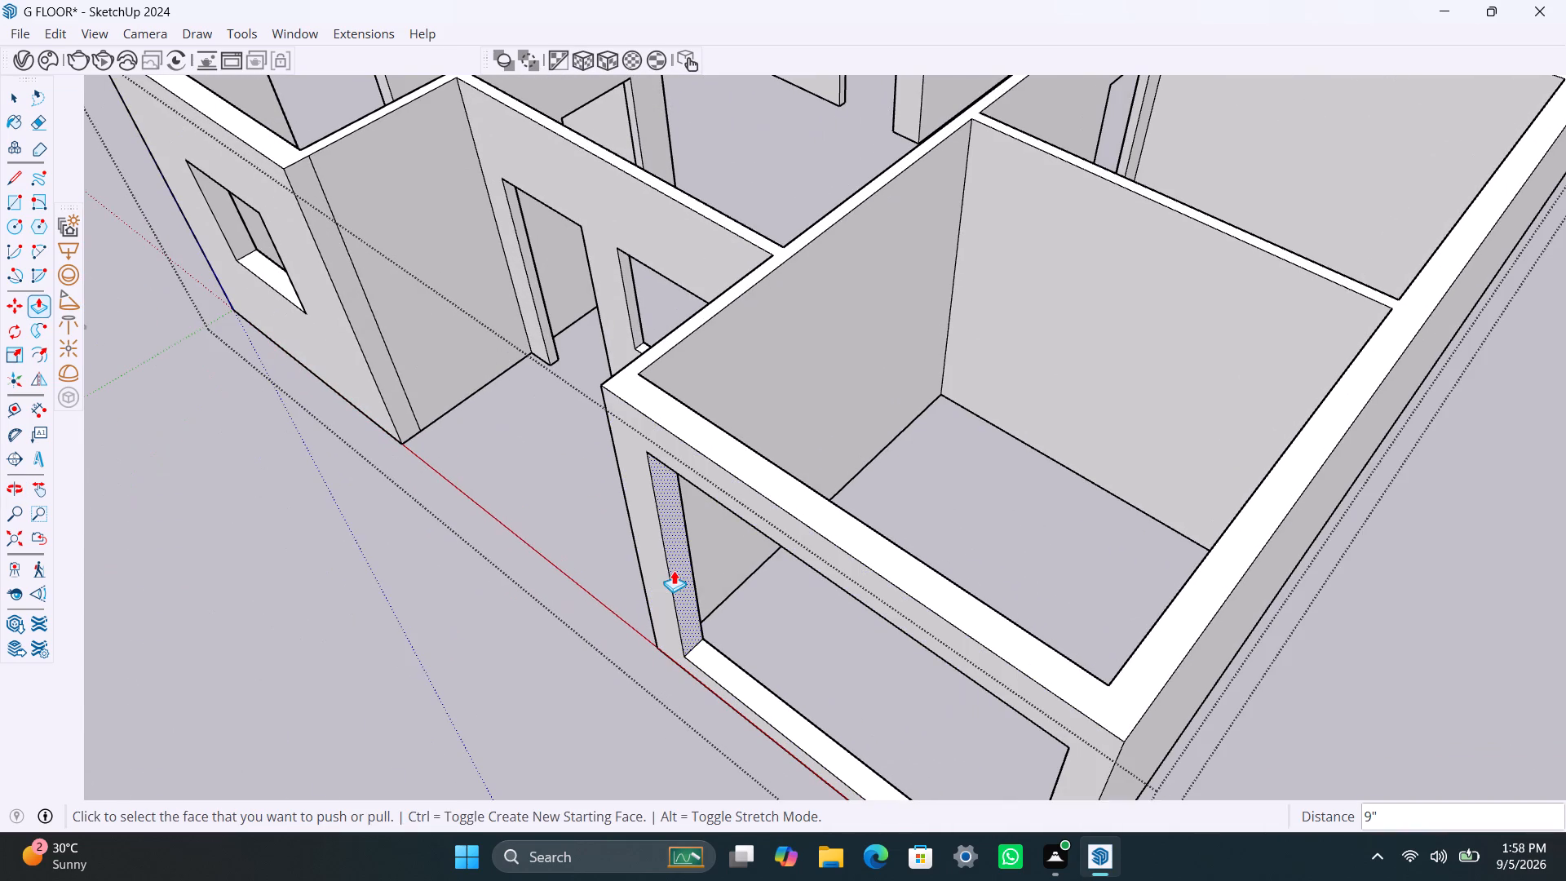
{"action": "left_click", "coordinate": [674, 568]}
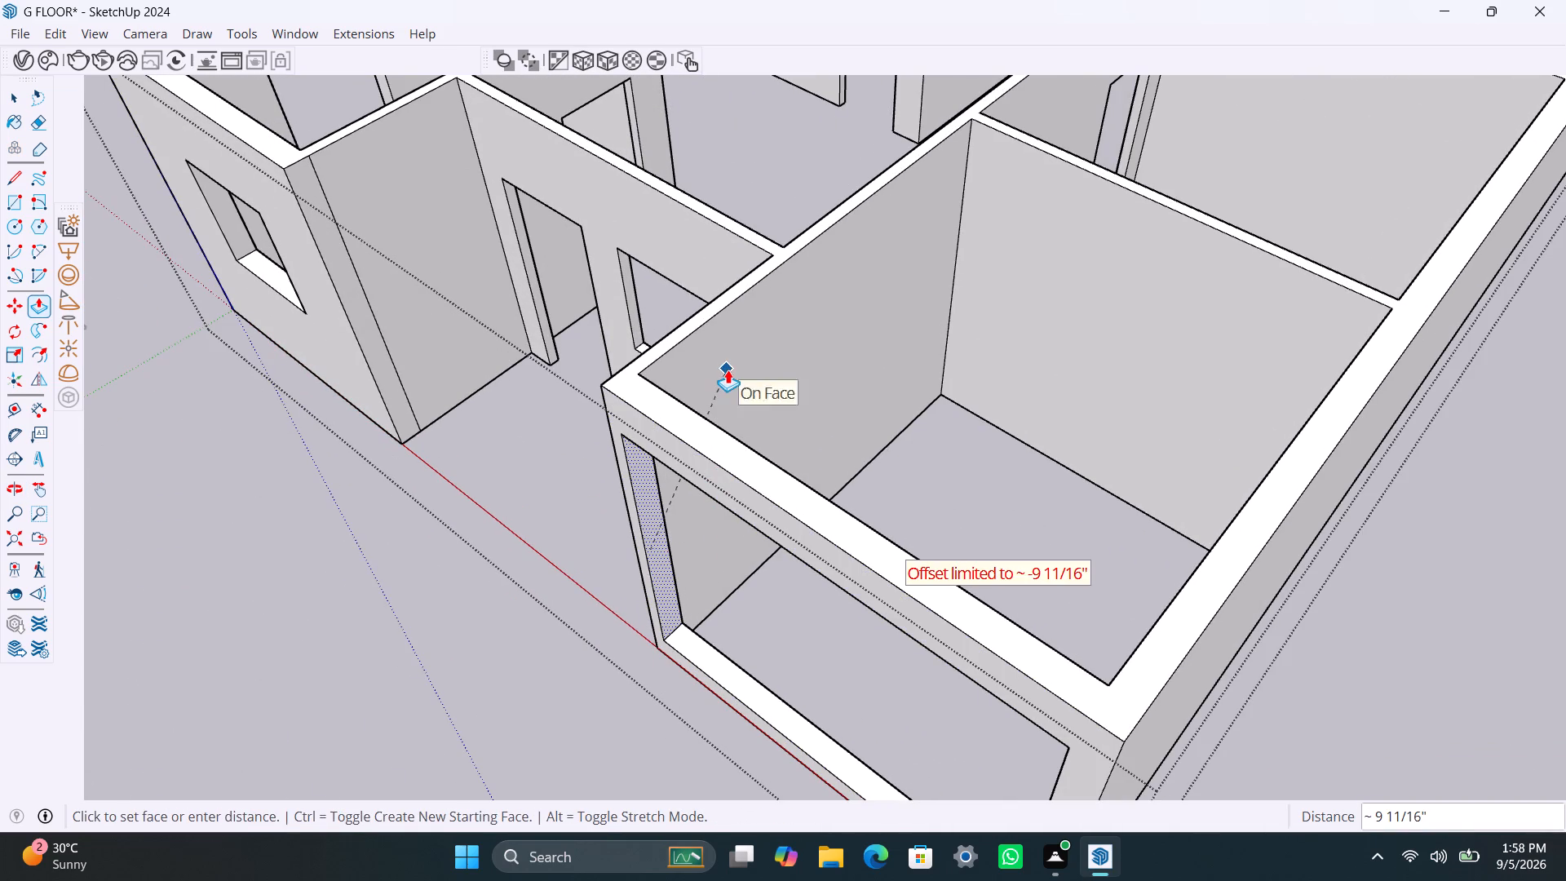
{"action": "left_click", "coordinate": [728, 370]}
{"action": "scroll", "coordinate": [666, 637], "scroll_direction": "down", "scroll_amount": 3}
{"action": "middle_click_drag", "start_coordinate": [647, 684], "coordinate": [1204, 705]}
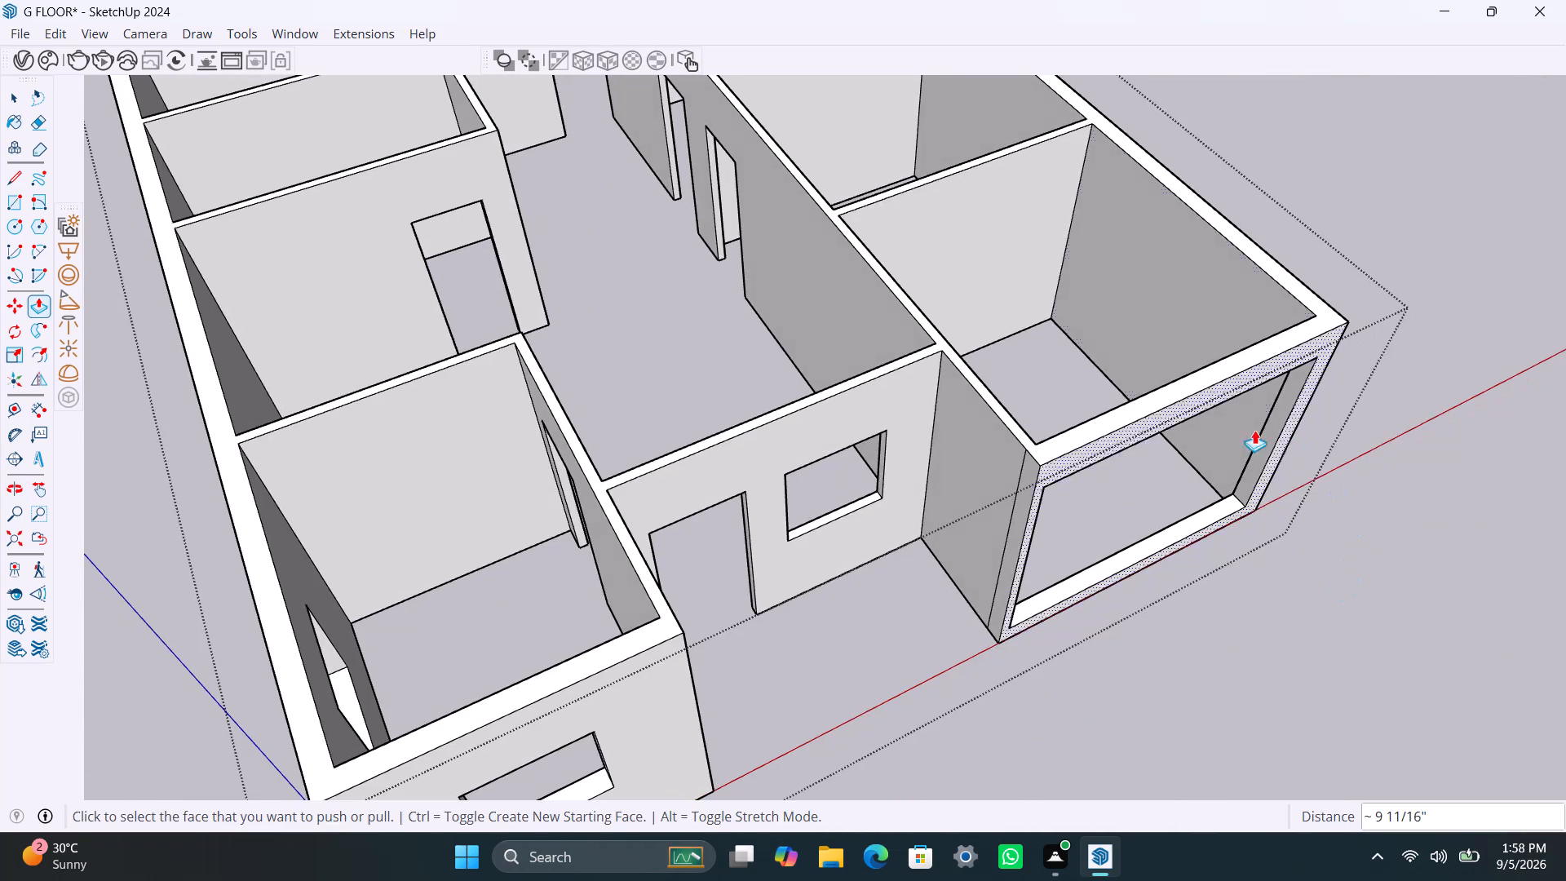
{"action": "scroll", "coordinate": [1272, 423], "scroll_direction": "up", "scroll_amount": 3}
{"action": "left_click", "coordinate": [1279, 409]}
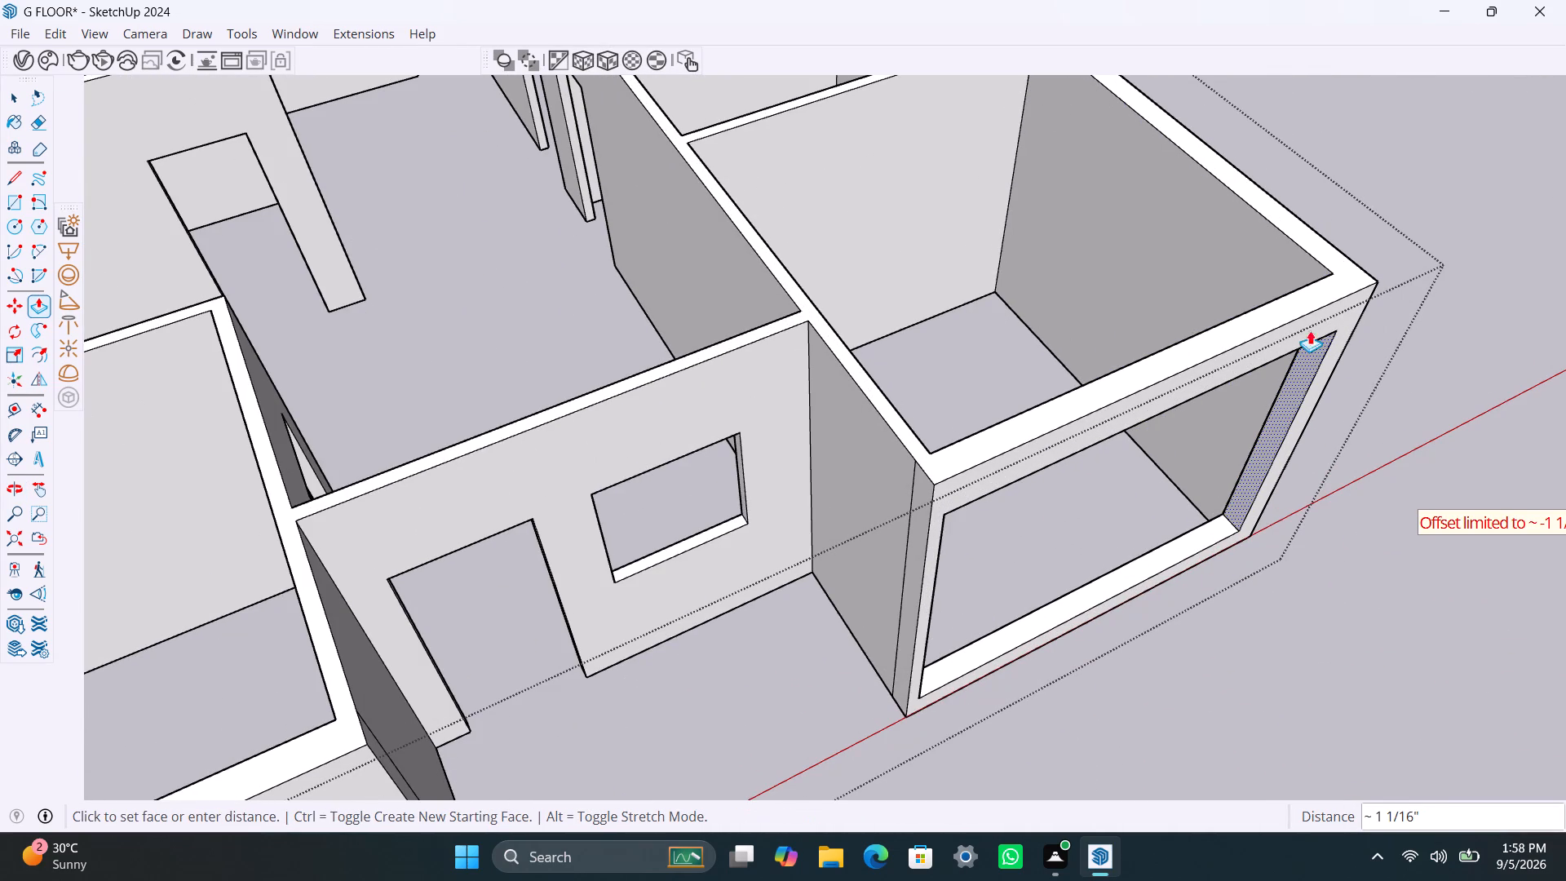
{"action": "left_click", "coordinate": [1302, 264]}
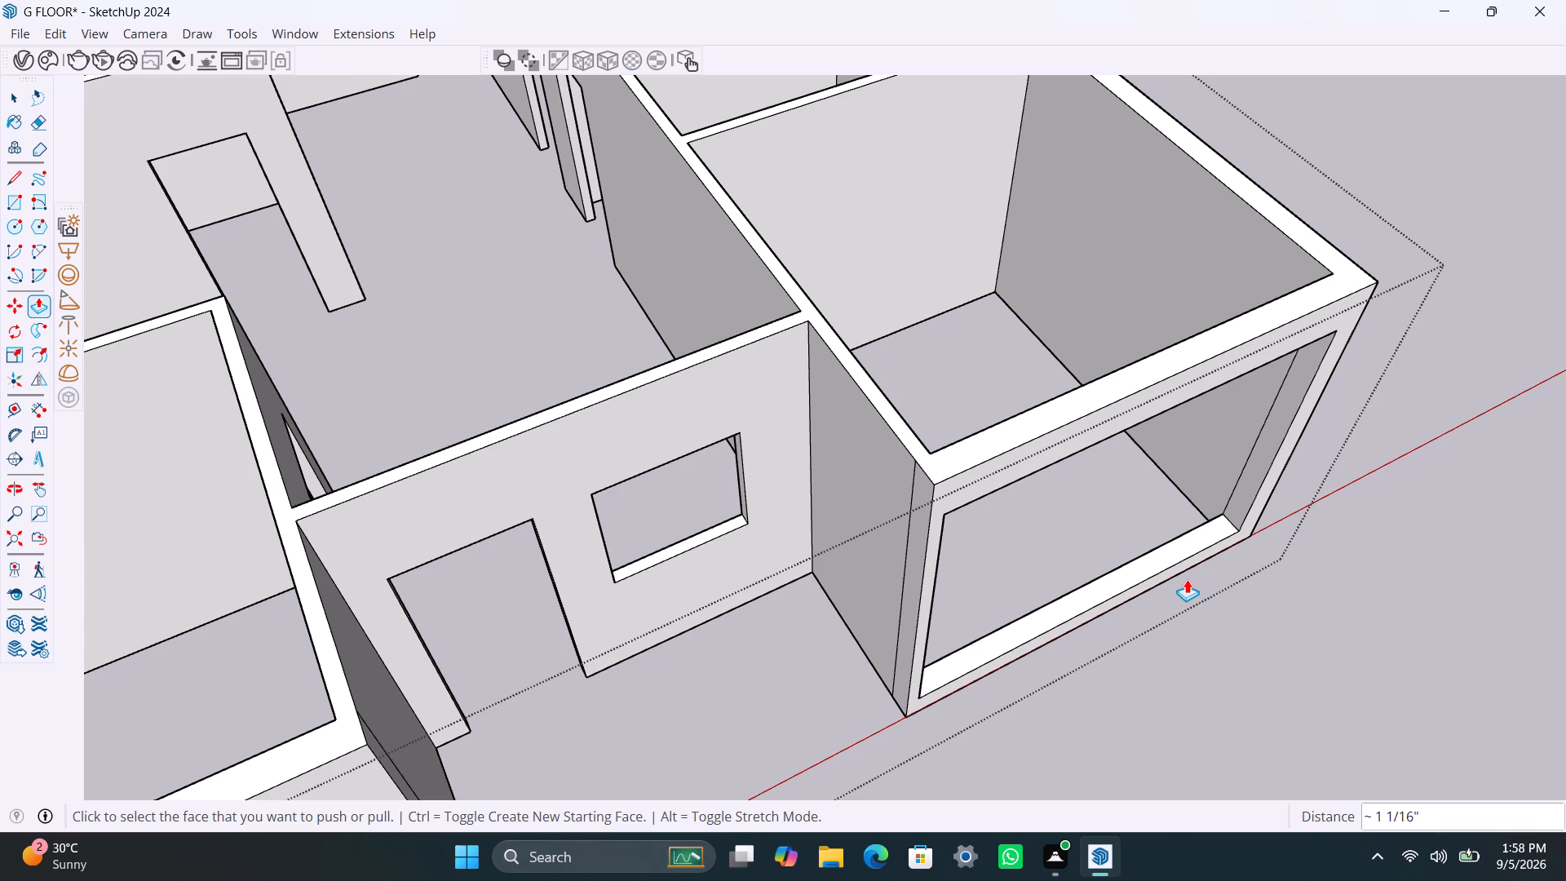
Push the front opening's sill down to the base of the wall.
{"action": "scroll", "coordinate": [1091, 615], "scroll_direction": "up", "scroll_amount": 2}
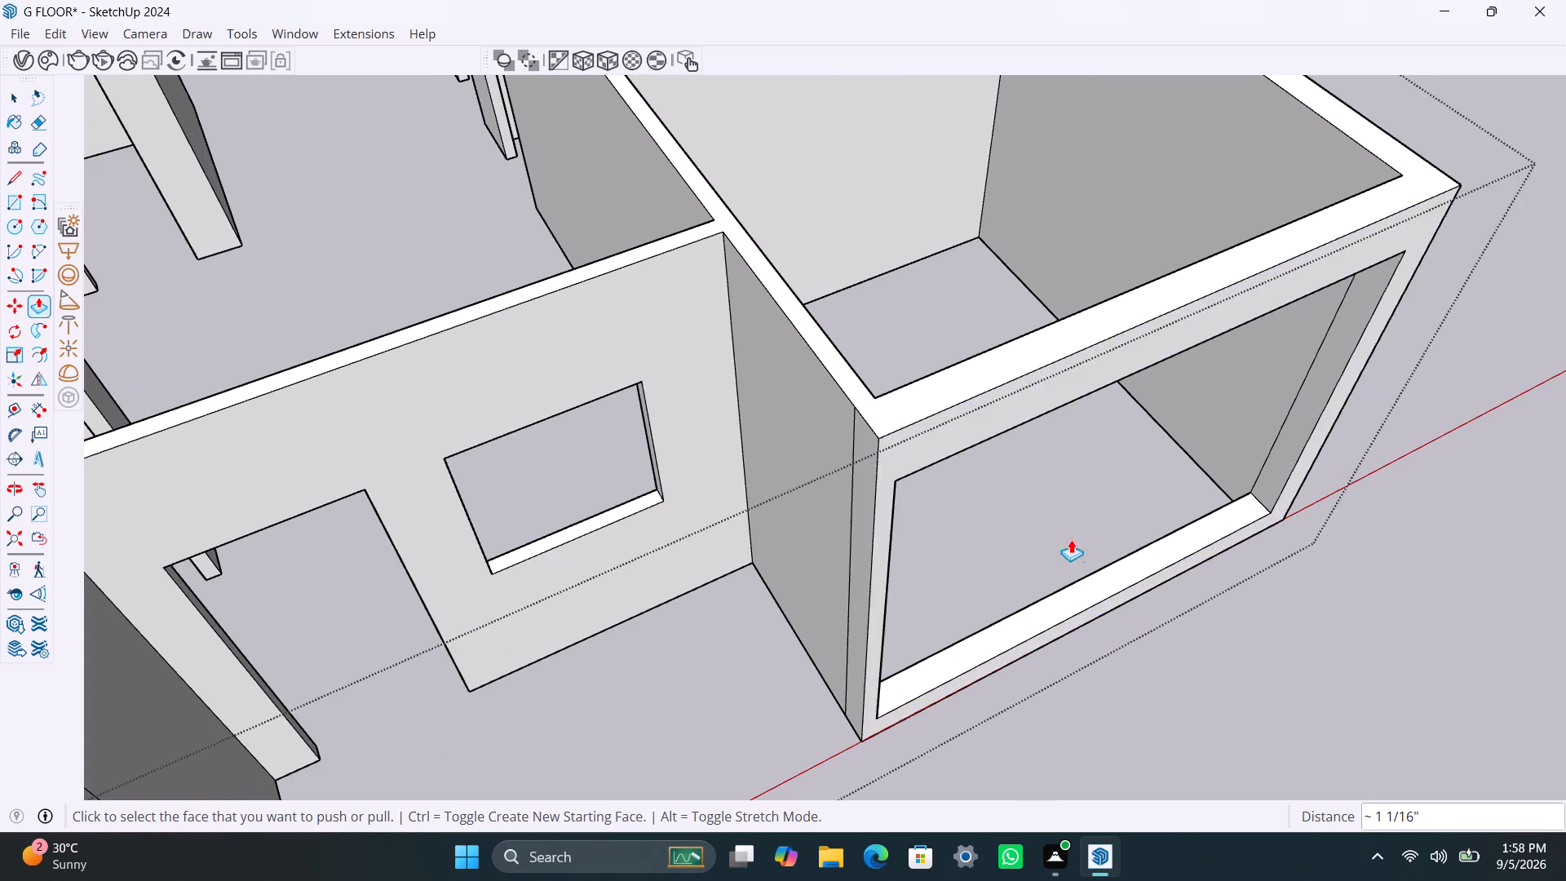
{"action": "middle_click_drag", "start_coordinate": [1070, 539], "coordinate": [718, 328]}
{"action": "scroll", "coordinate": [818, 365], "scroll_direction": "down", "scroll_amount": 3}
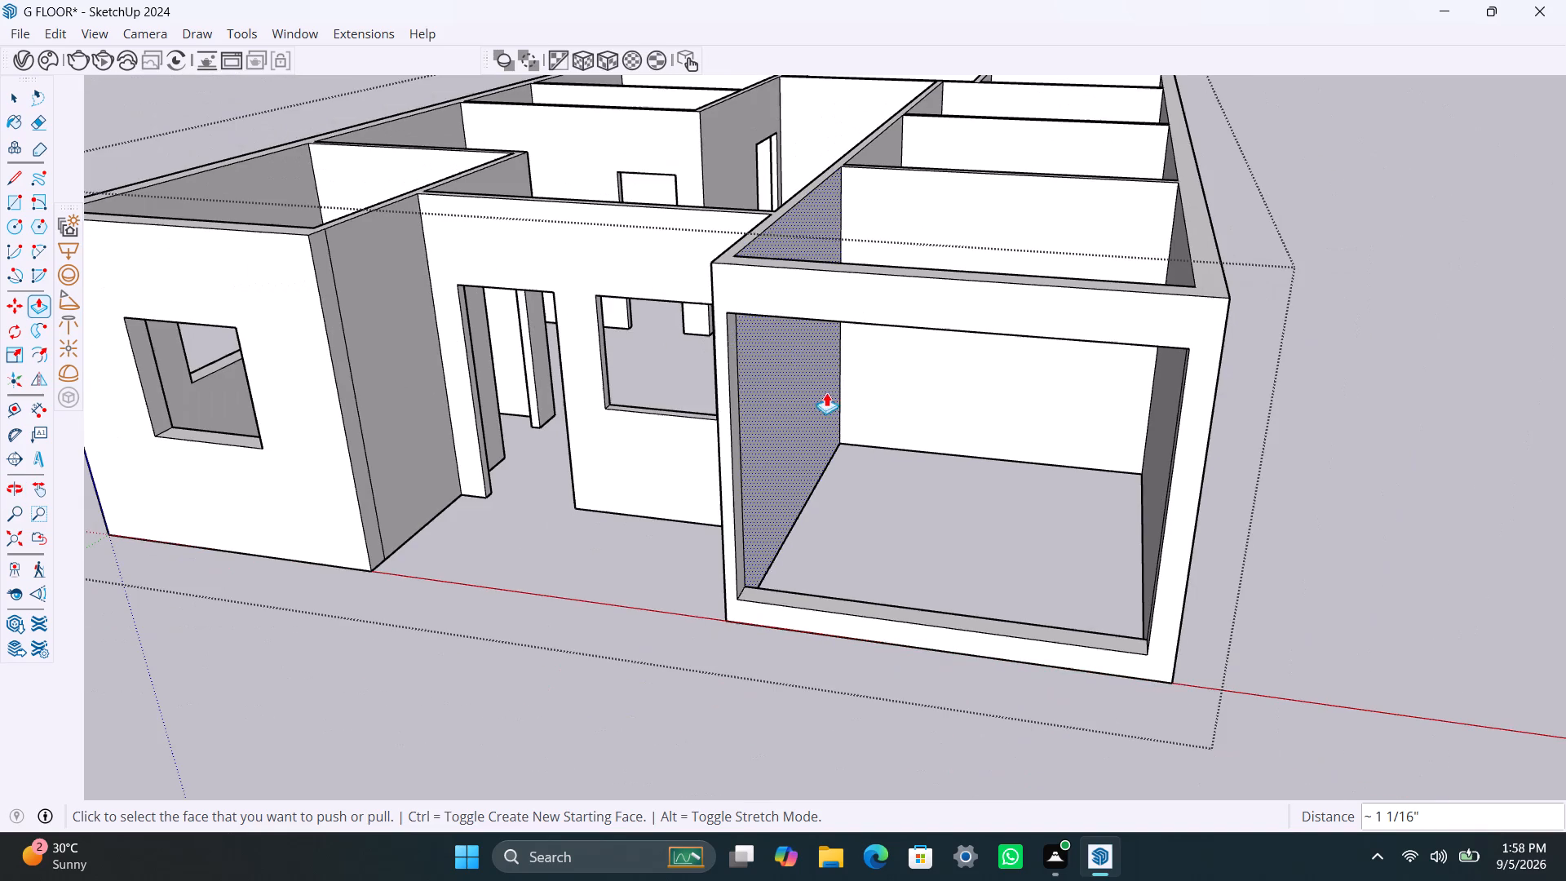
{"action": "scroll", "coordinate": [842, 606], "scroll_direction": "up", "scroll_amount": 5}
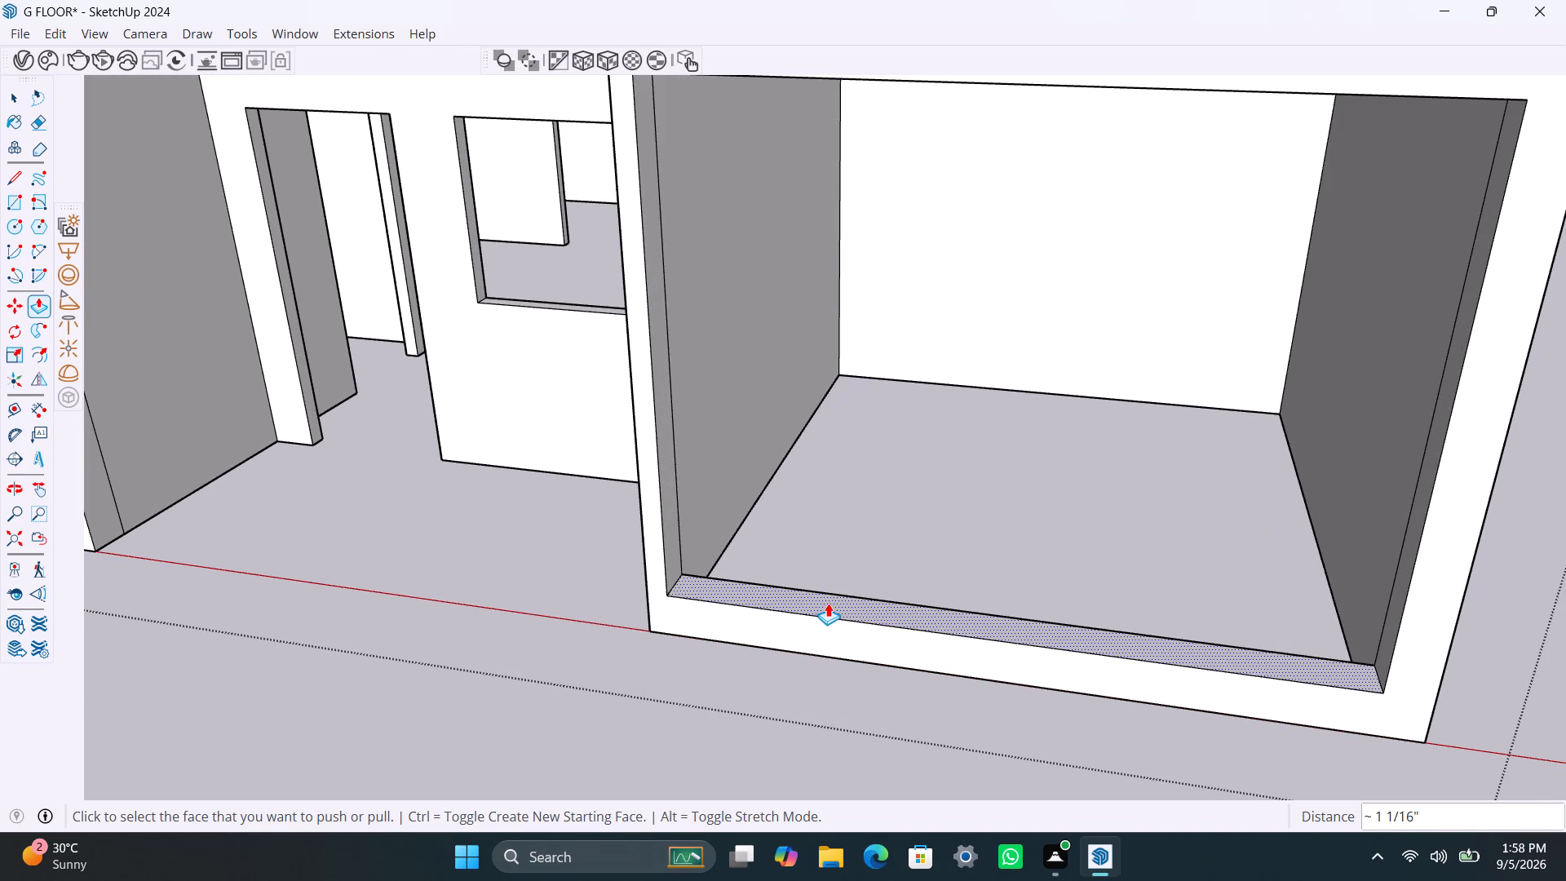
{"action": "left_click", "coordinate": [828, 603]}
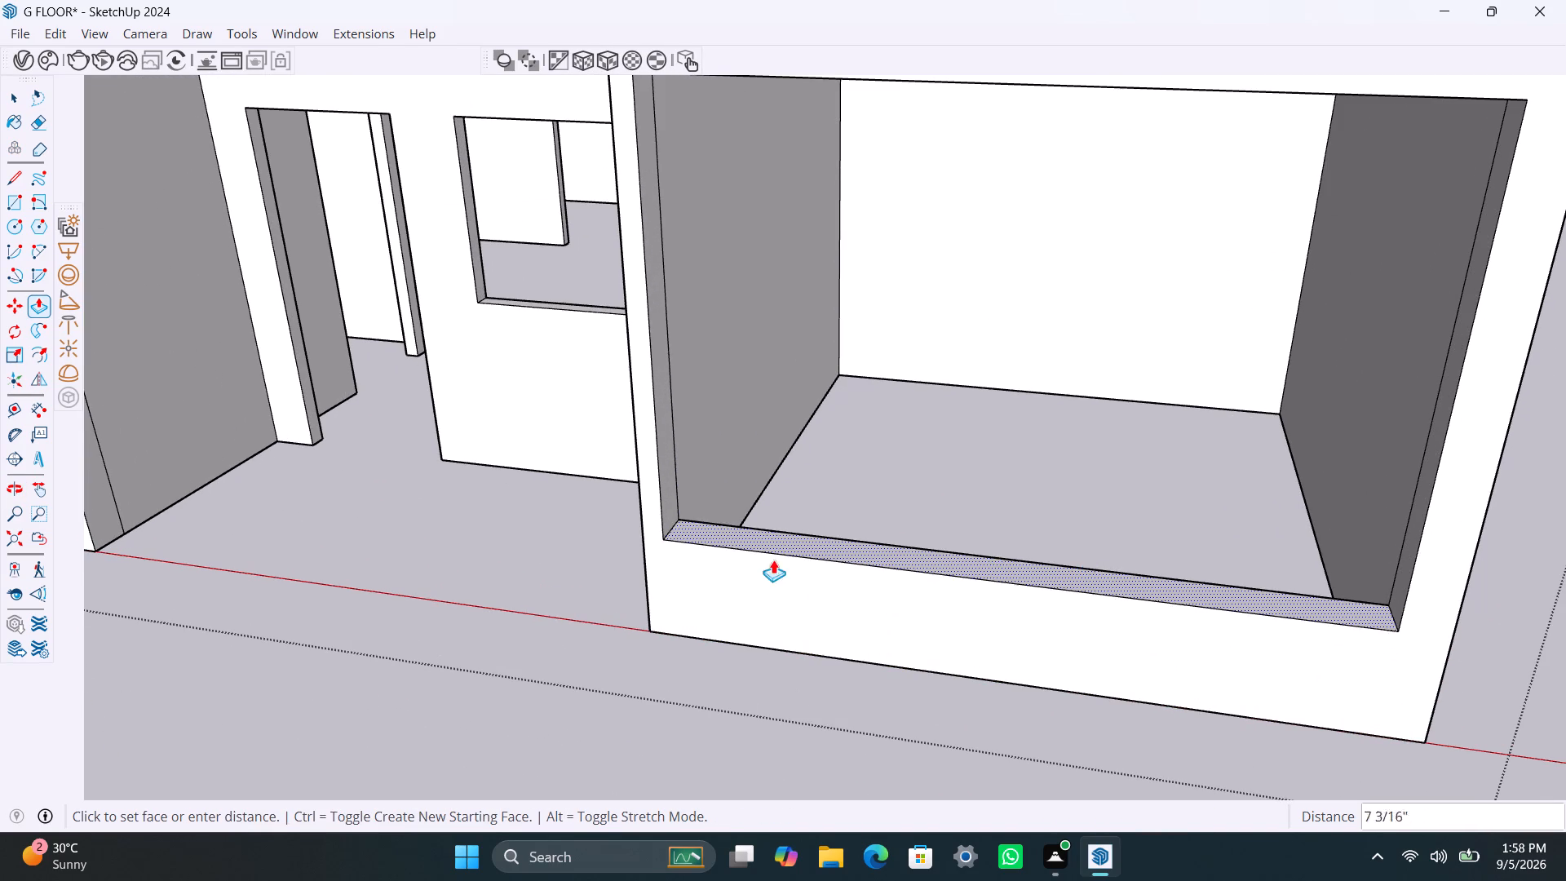
{"action": "left_click", "coordinate": [874, 699]}
Raise the front opening's sill by 1' with Push/Pull.
{"action": "scroll", "coordinate": [873, 625], "scroll_direction": "down", "scroll_amount": 2}
{"action": "middle_click_drag", "start_coordinate": [877, 666], "coordinate": [832, 856]}
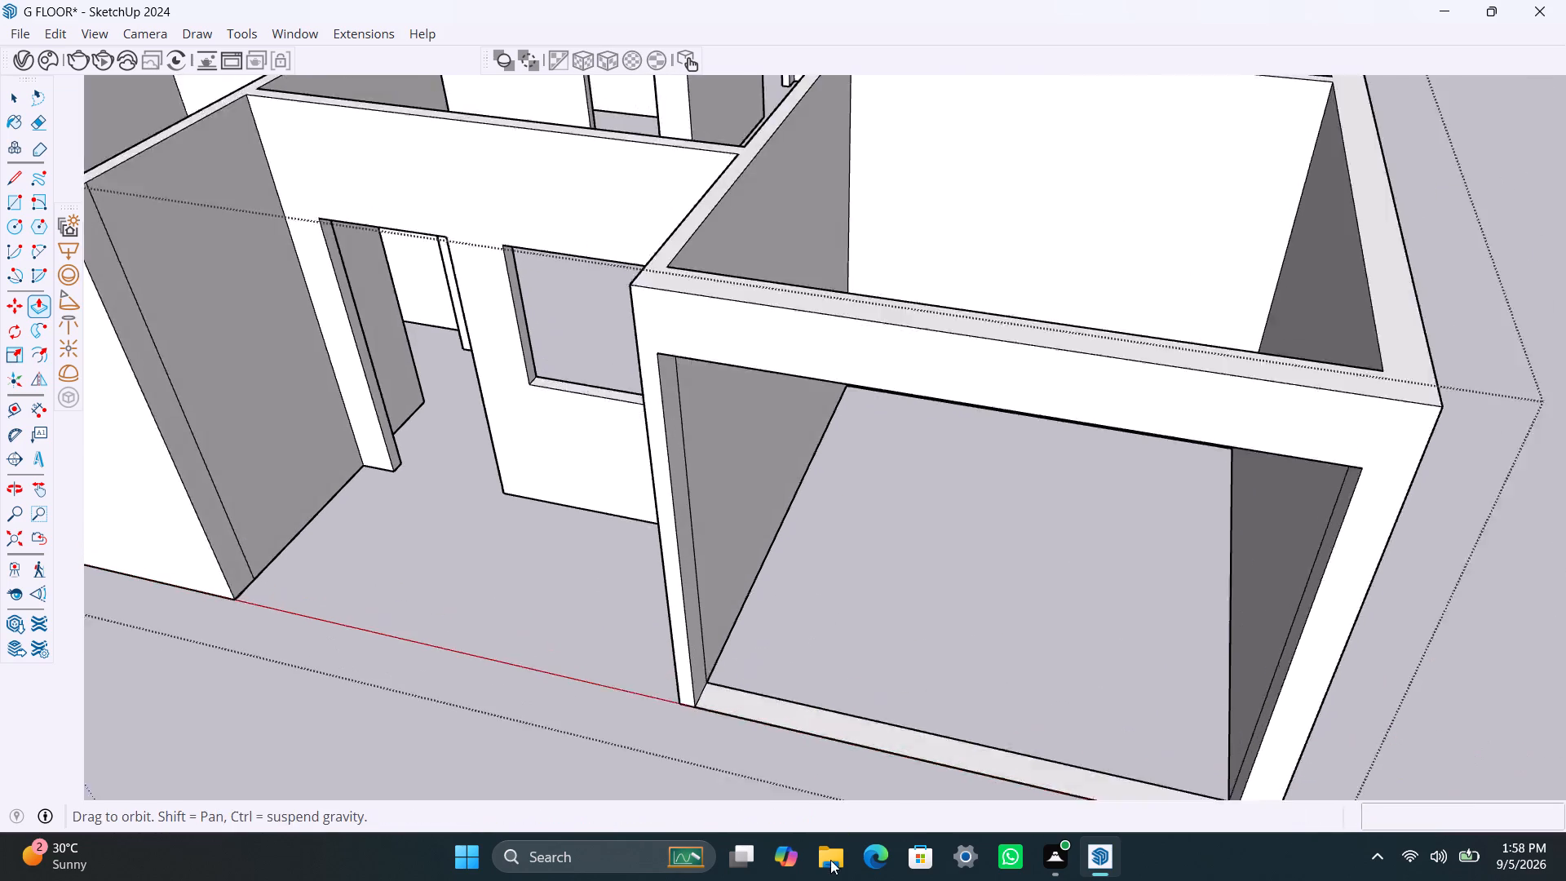
{"action": "scroll", "coordinate": [814, 783], "scroll_direction": "up", "scroll_amount": 2}
{"action": "left_click", "coordinate": [752, 723]}
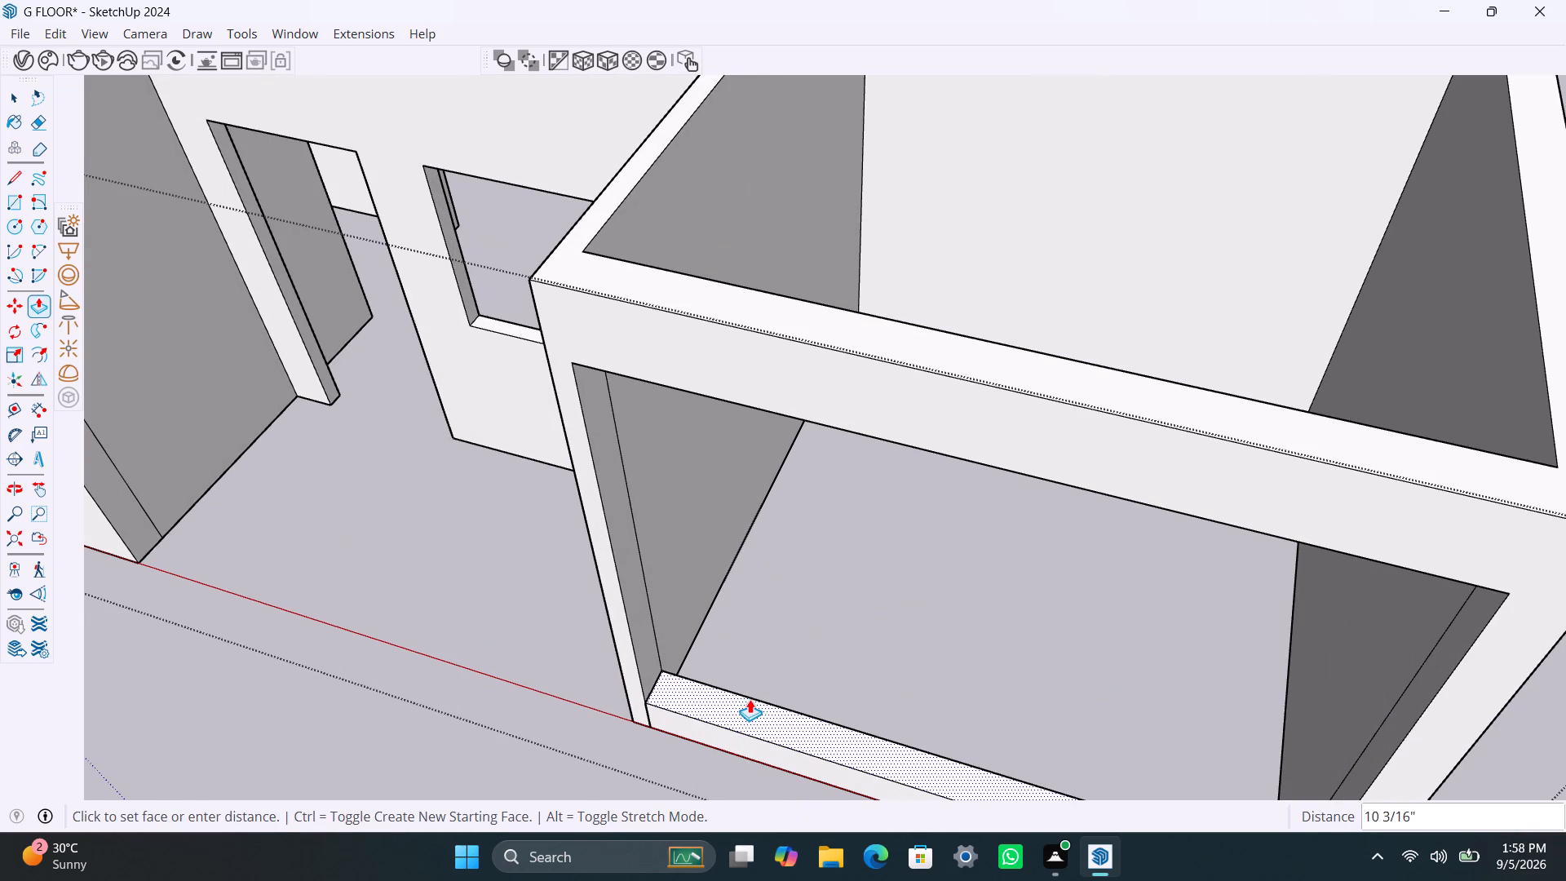
{"action": "type", "text": "1'"}
{"action": "key", "text": "Return"}
{"action": "key", "text": "space"}
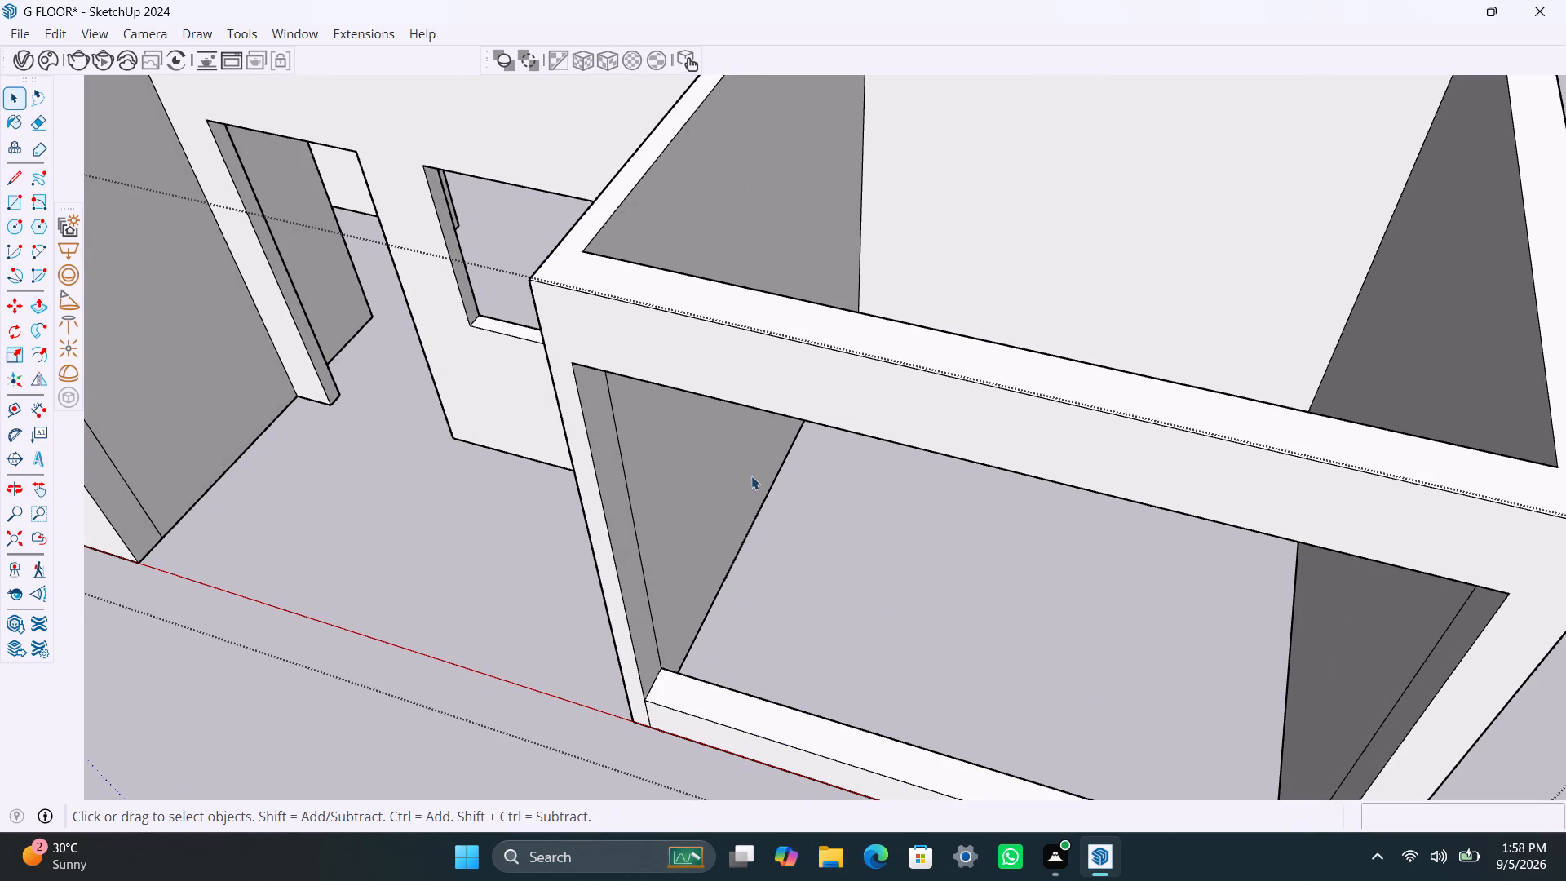
Examine the front opening, including its head from below, and the overall room layout from above.
{"action": "scroll", "coordinate": [834, 418], "scroll_direction": "down", "scroll_amount": 1}
{"action": "middle_click_drag", "start_coordinate": [870, 413], "coordinate": [870, 427]}
{"action": "scroll", "coordinate": [870, 479], "scroll_direction": "down", "scroll_amount": 4}
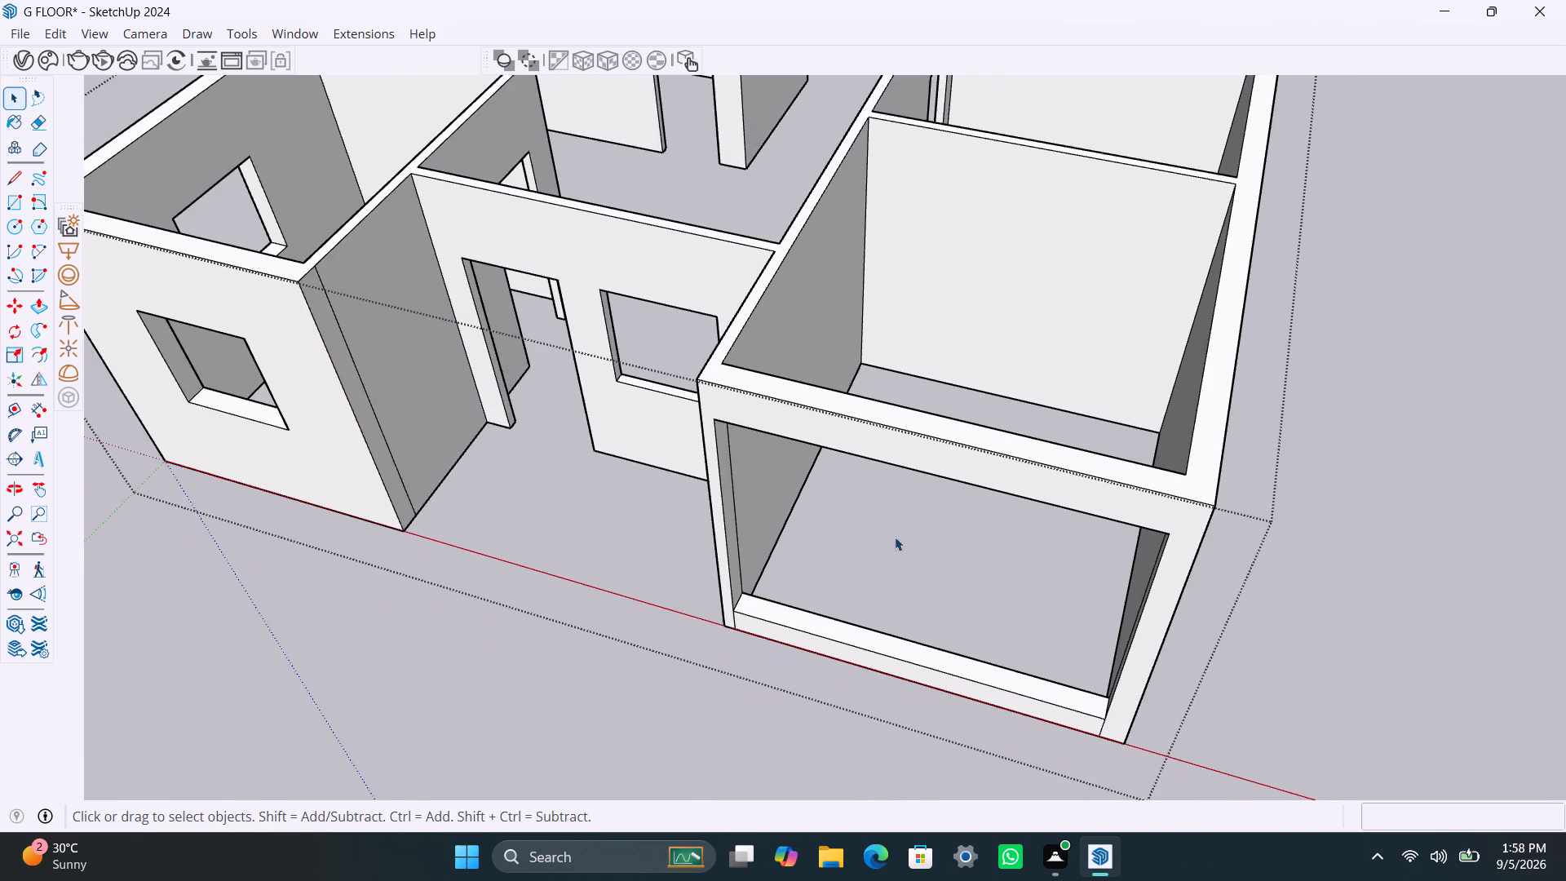
{"action": "middle_click_drag", "start_coordinate": [896, 537], "coordinate": [926, 117]}
{"action": "scroll", "coordinate": [877, 339], "scroll_direction": "up", "scroll_amount": 5}
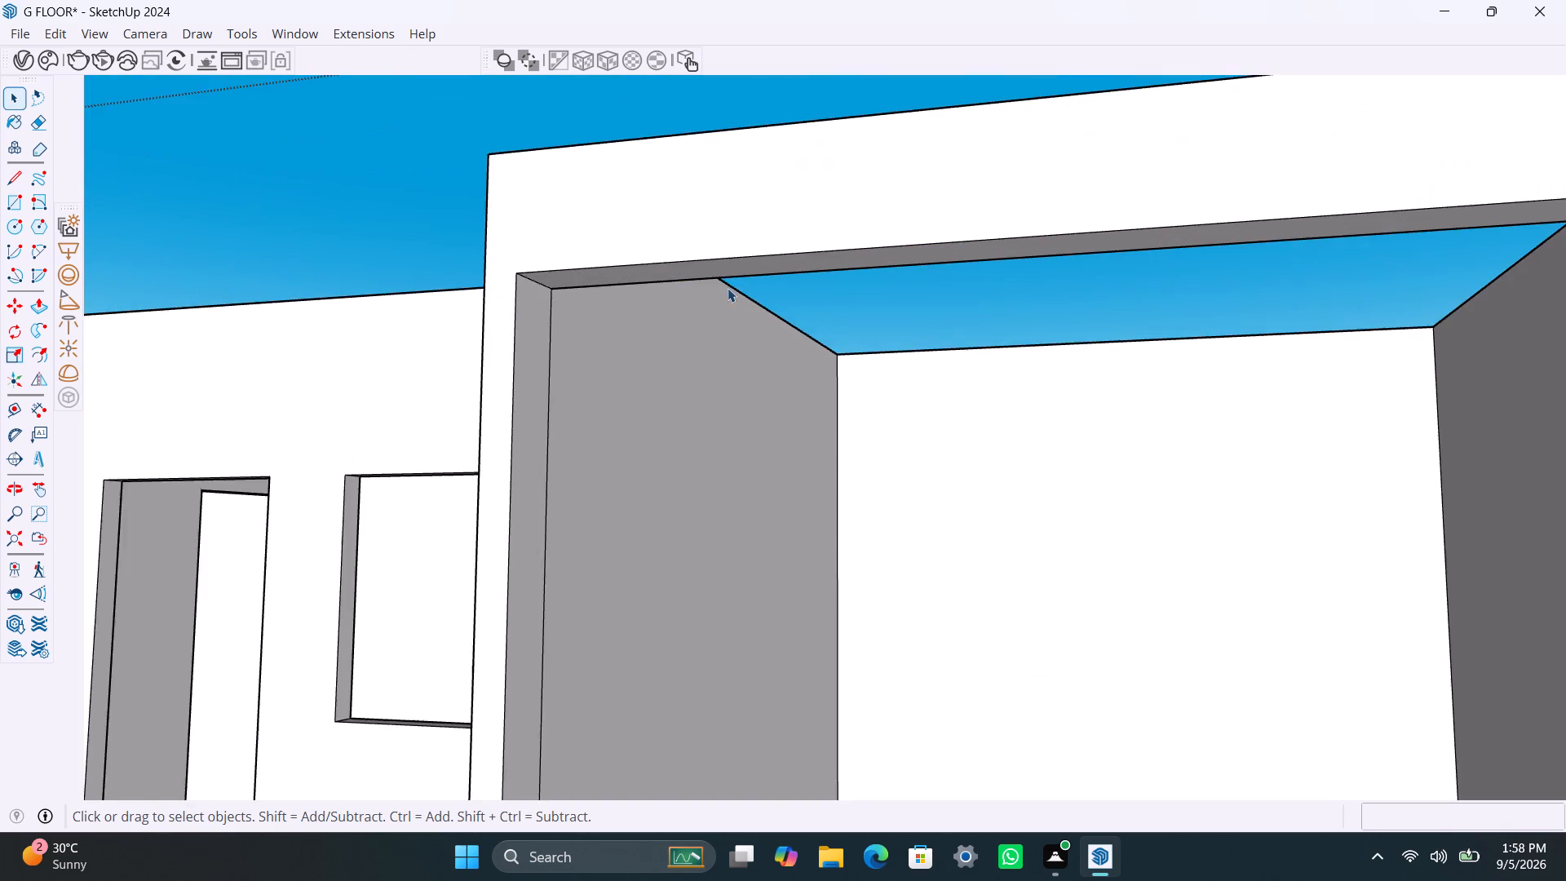
{"action": "scroll", "coordinate": [723, 308], "scroll_direction": "down", "scroll_amount": 10}
{"action": "middle_click_drag", "start_coordinate": [822, 433], "coordinate": [944, 819]}
{"action": "scroll", "coordinate": [908, 746], "scroll_direction": "down", "scroll_amount": 4}
{"action": "middle_click_drag", "start_coordinate": [896, 703], "coordinate": [895, 800]}
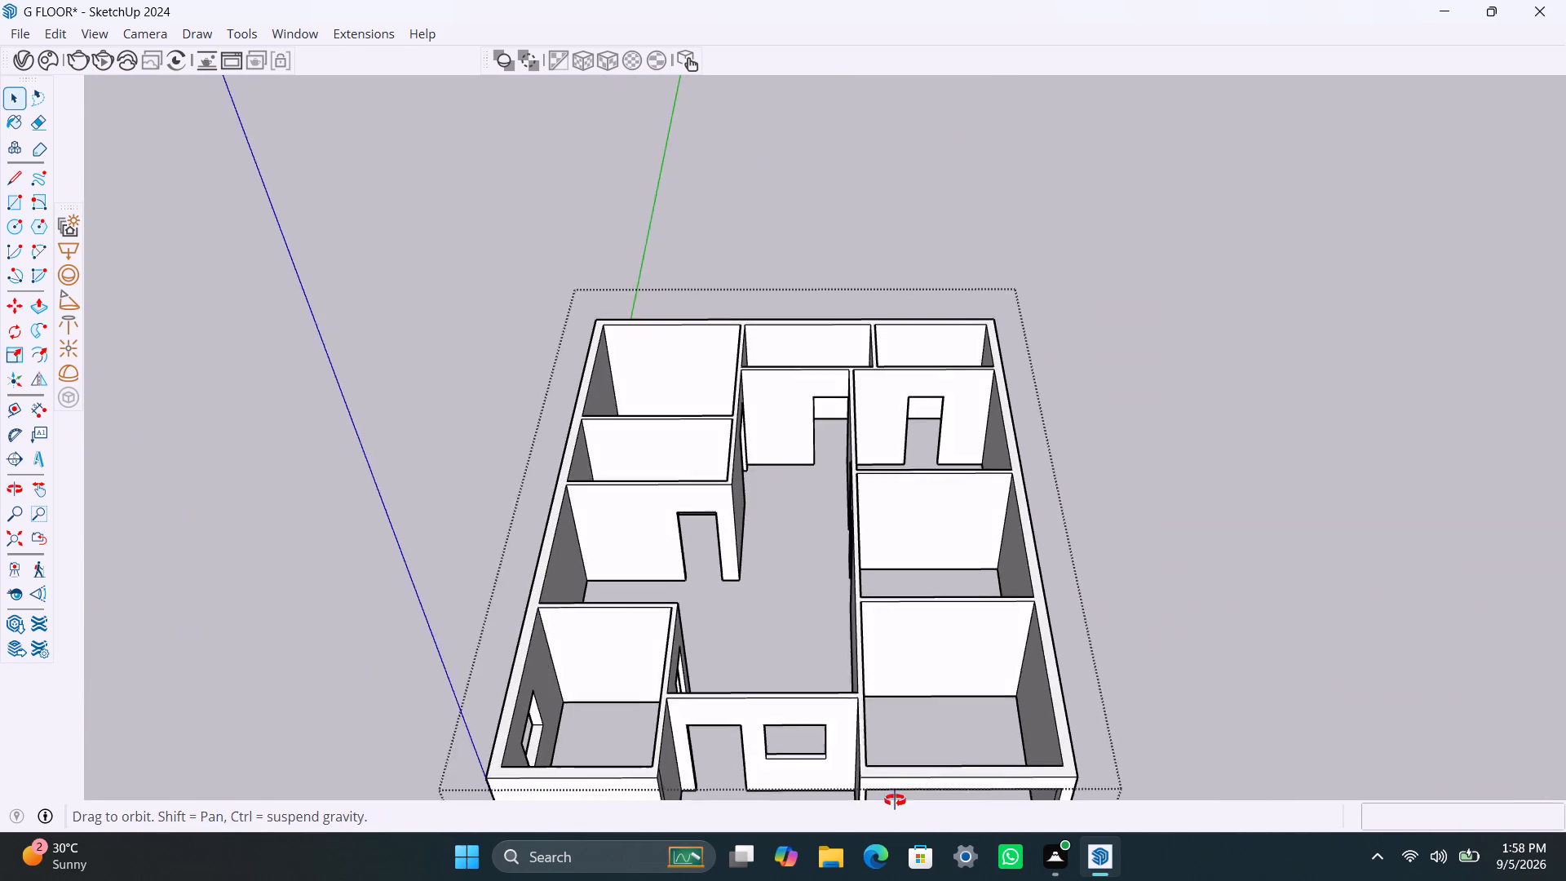
{"action": "middle_click_drag", "start_coordinate": [895, 800], "coordinate": [891, 851]}
Place floor guides in the front room with the new opening, 2' in from the back wall and each side wall.
{"action": "scroll", "coordinate": [887, 717], "scroll_direction": "up", "scroll_amount": 2}
{"action": "middle_click_drag", "start_coordinate": [887, 696], "coordinate": [834, 534]}
{"action": "scroll", "coordinate": [846, 548], "scroll_direction": "up", "scroll_amount": 2}
{"action": "middle_click_drag", "start_coordinate": [853, 578], "coordinate": [852, 671]}
{"action": "key", "text": "t"}
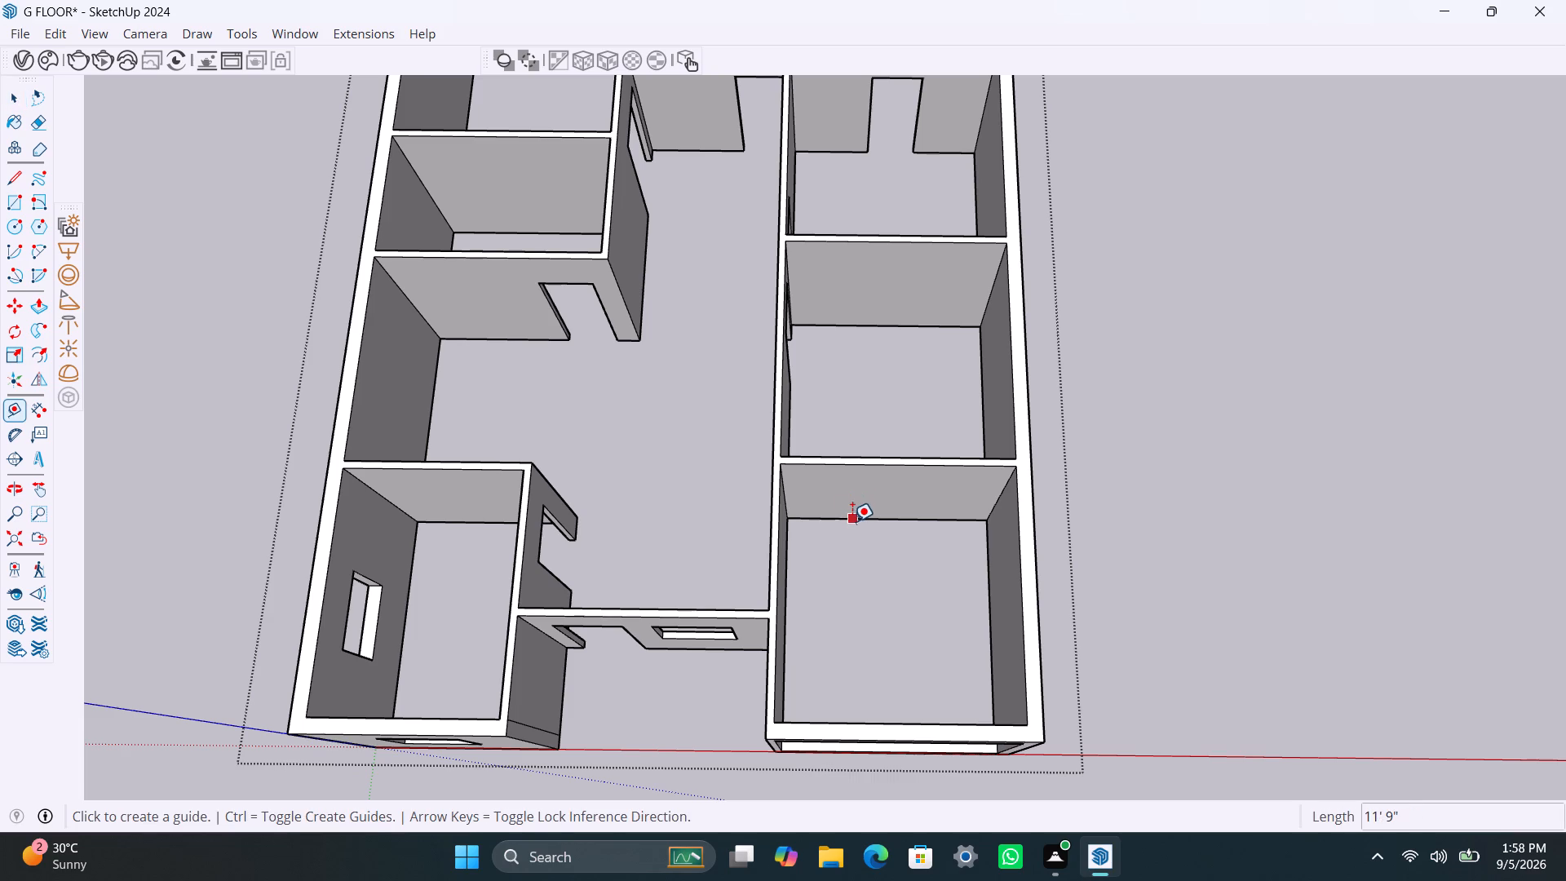
{"action": "left_click", "coordinate": [853, 521]}
{"action": "type", "text": "2'"}
{"action": "key", "text": "Return"}
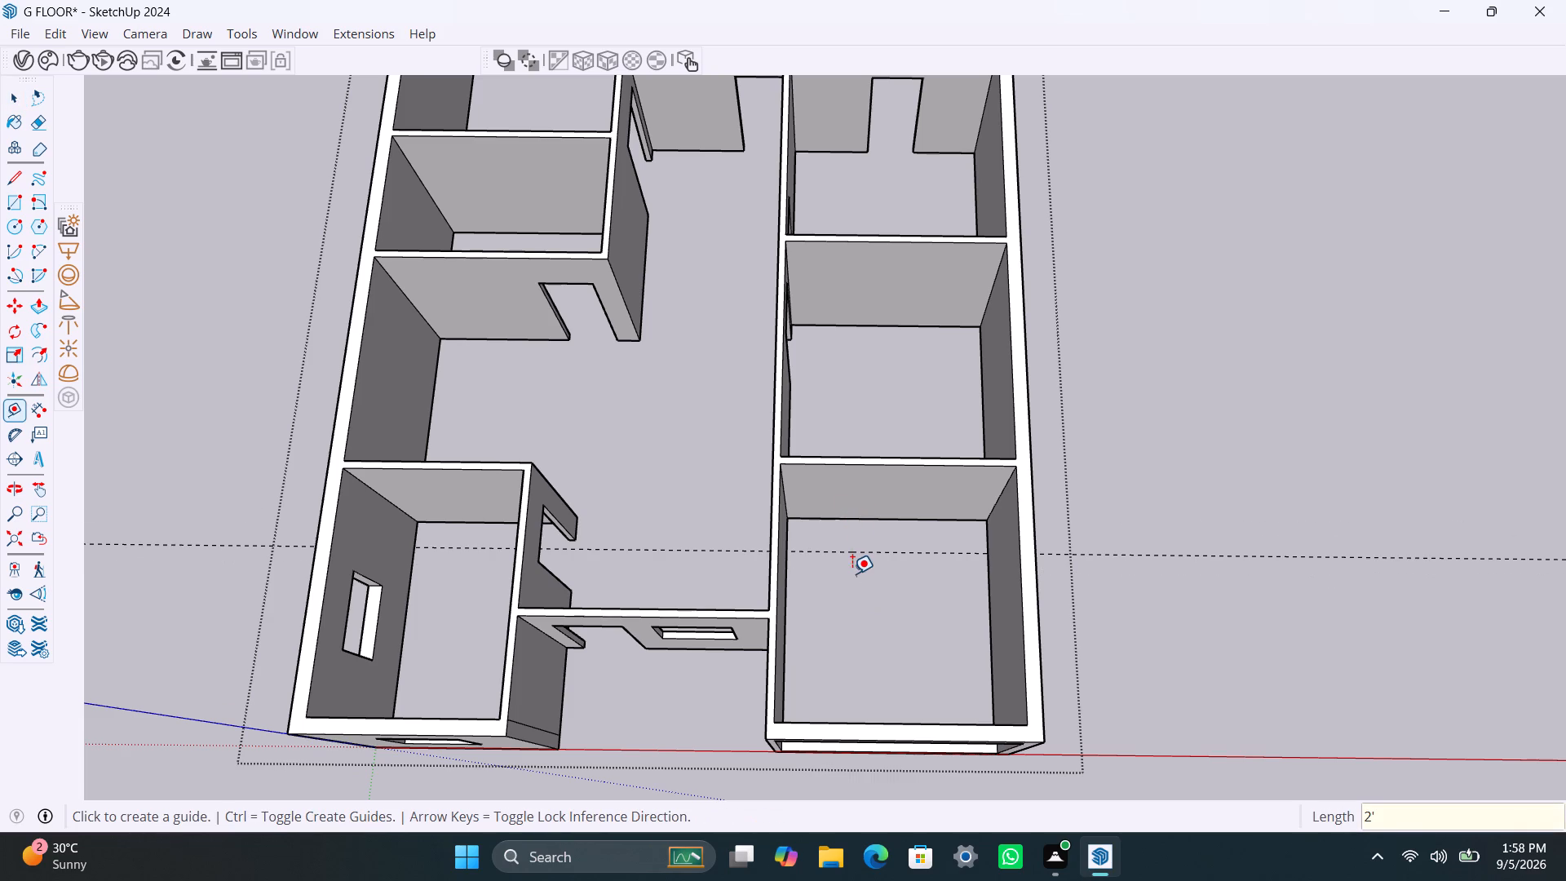
{"action": "left_click", "coordinate": [791, 539]}
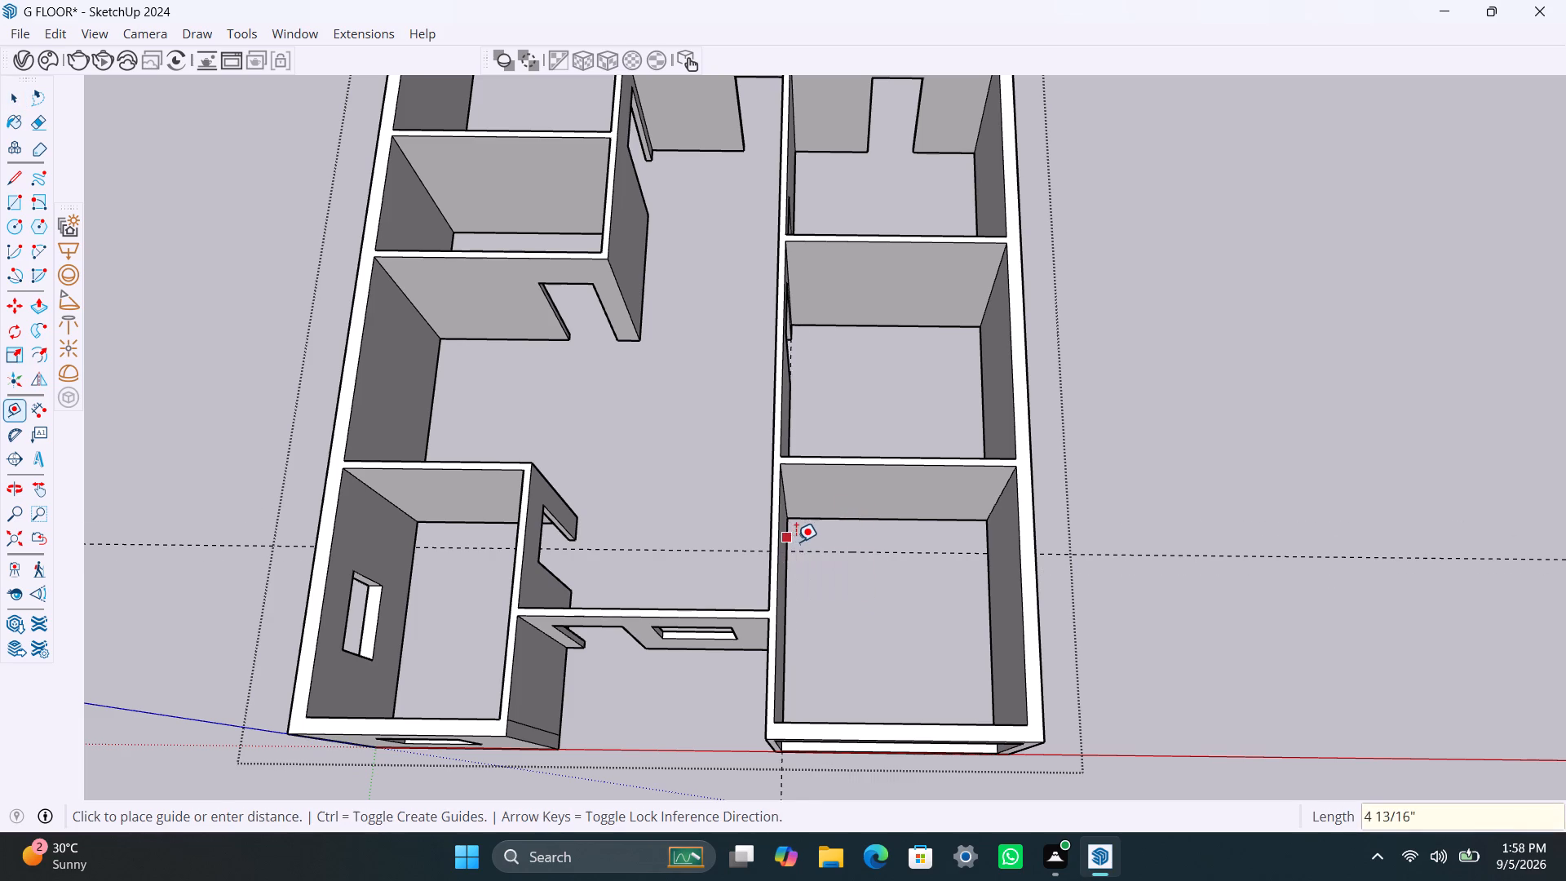
{"action": "type", "text": "2'"}
{"action": "key", "text": "Return"}
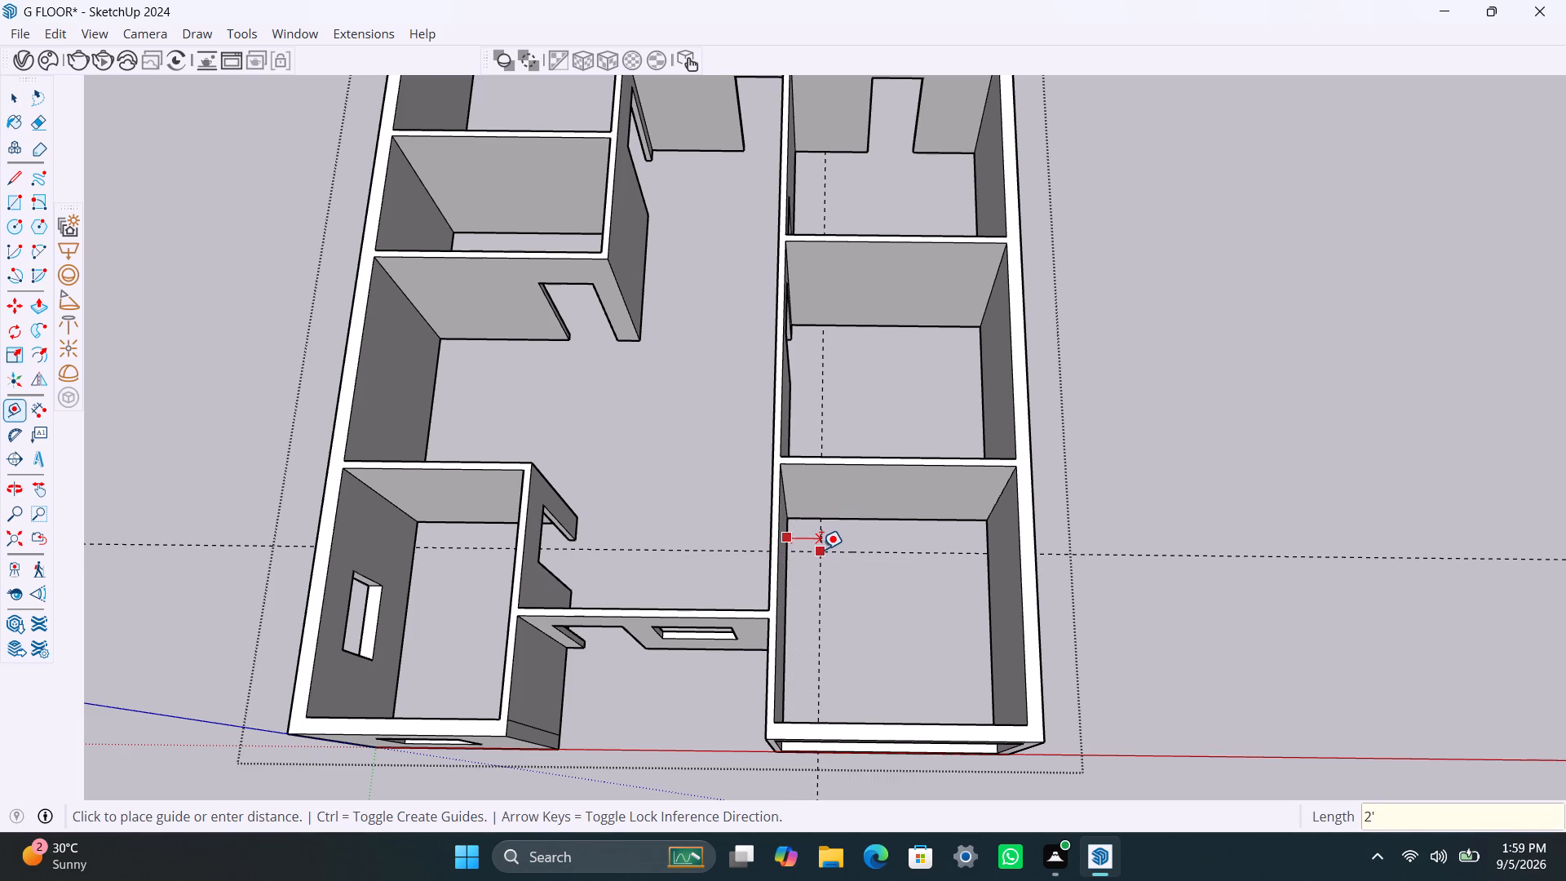
{"action": "left_click", "coordinate": [989, 547]}
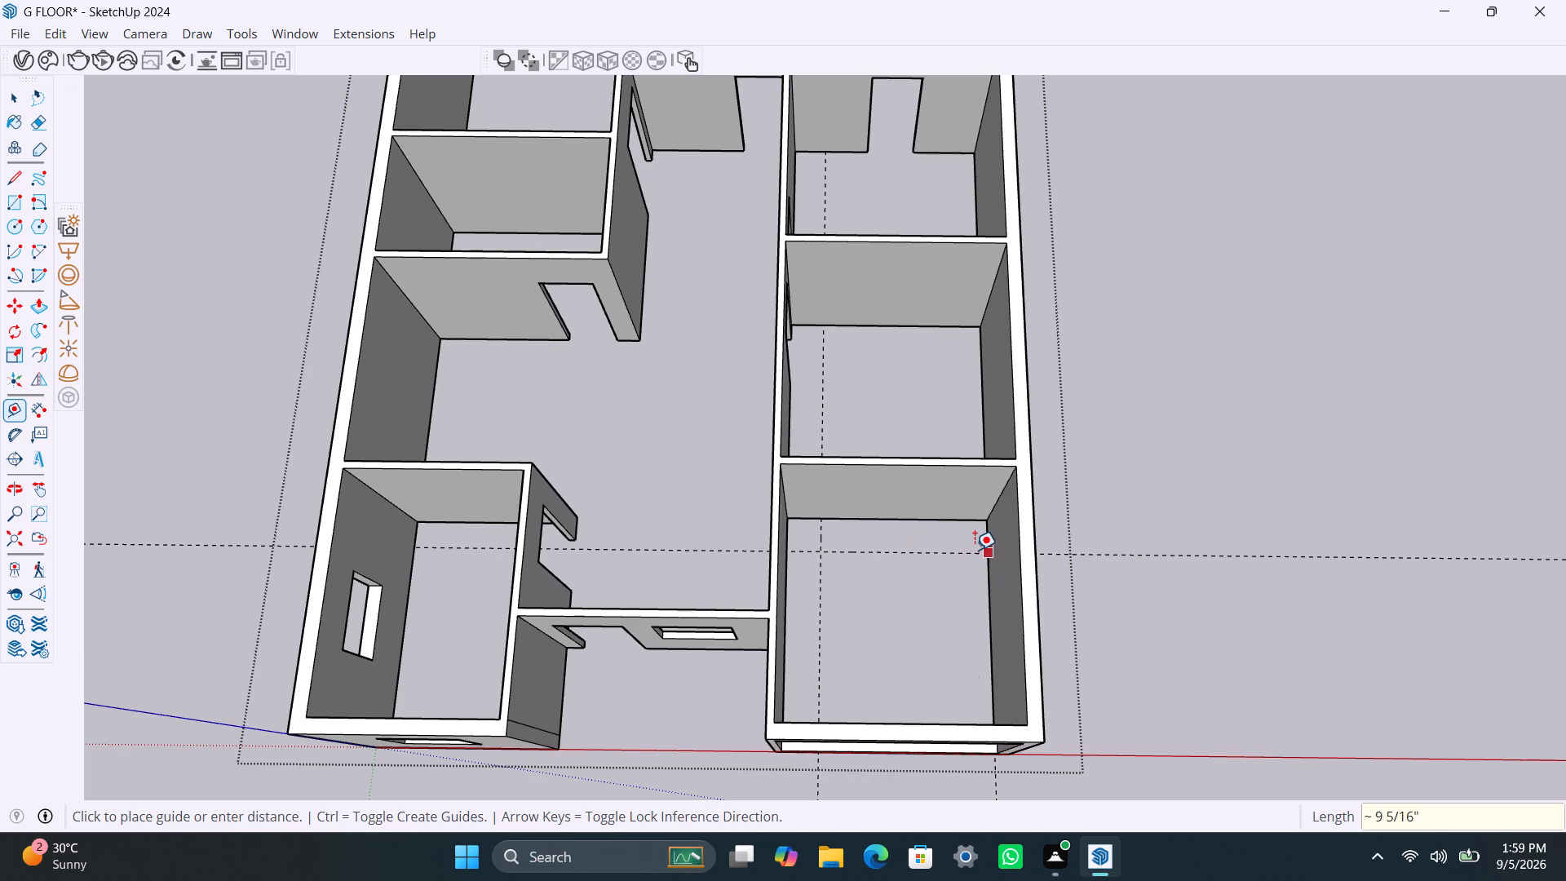
{"action": "type", "text": "2'"}
{"action": "key", "text": "Return"}
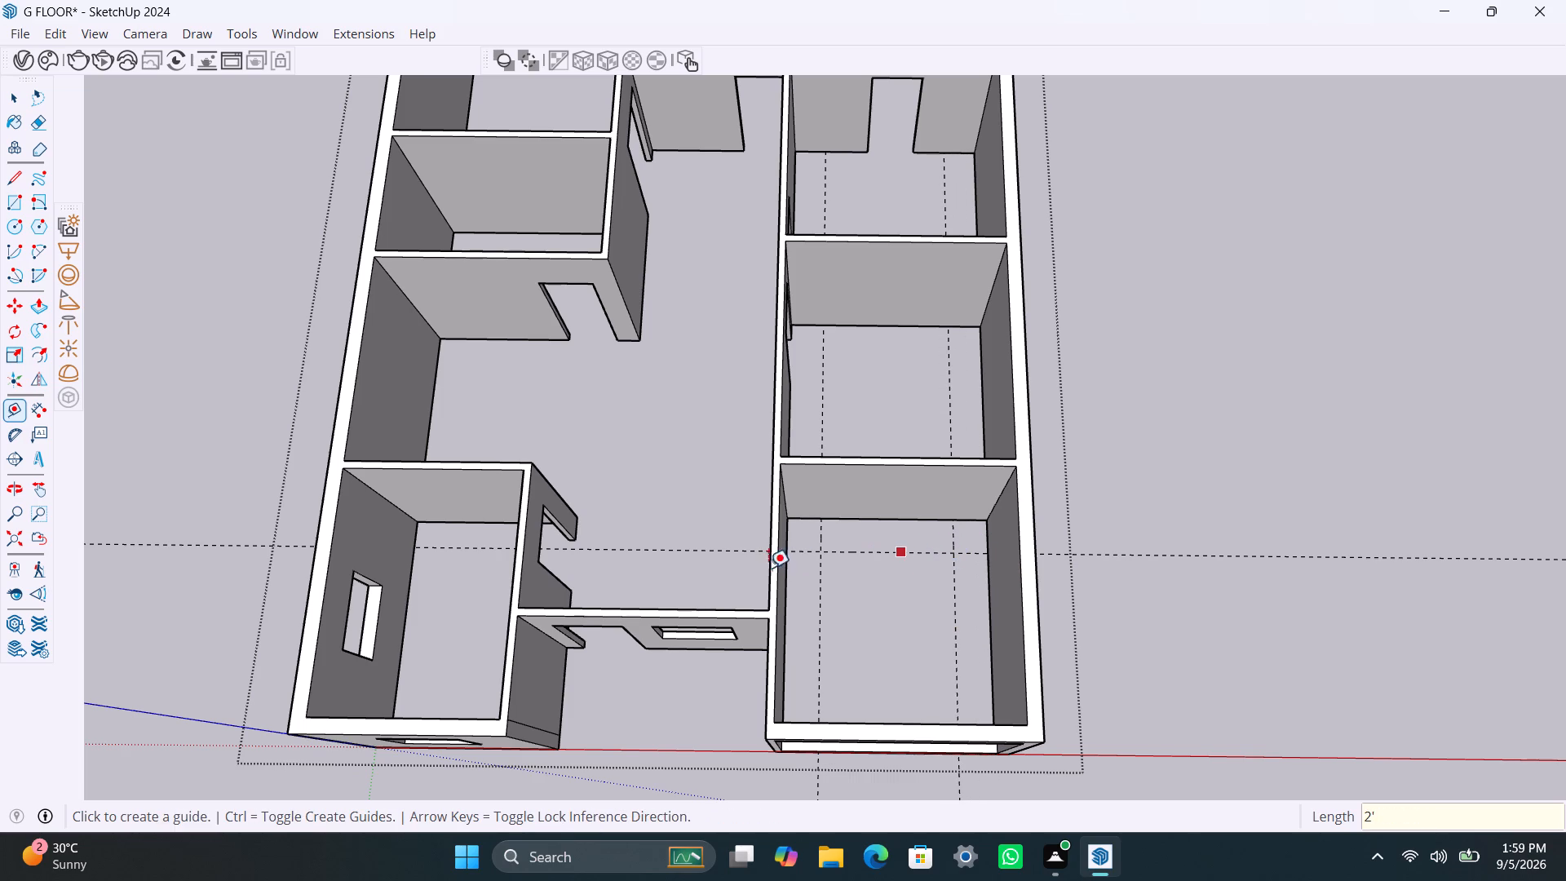
Place a parallel guide 3' in front of the guide running along the room's back wall.
{"action": "left_click", "coordinate": [872, 557]}
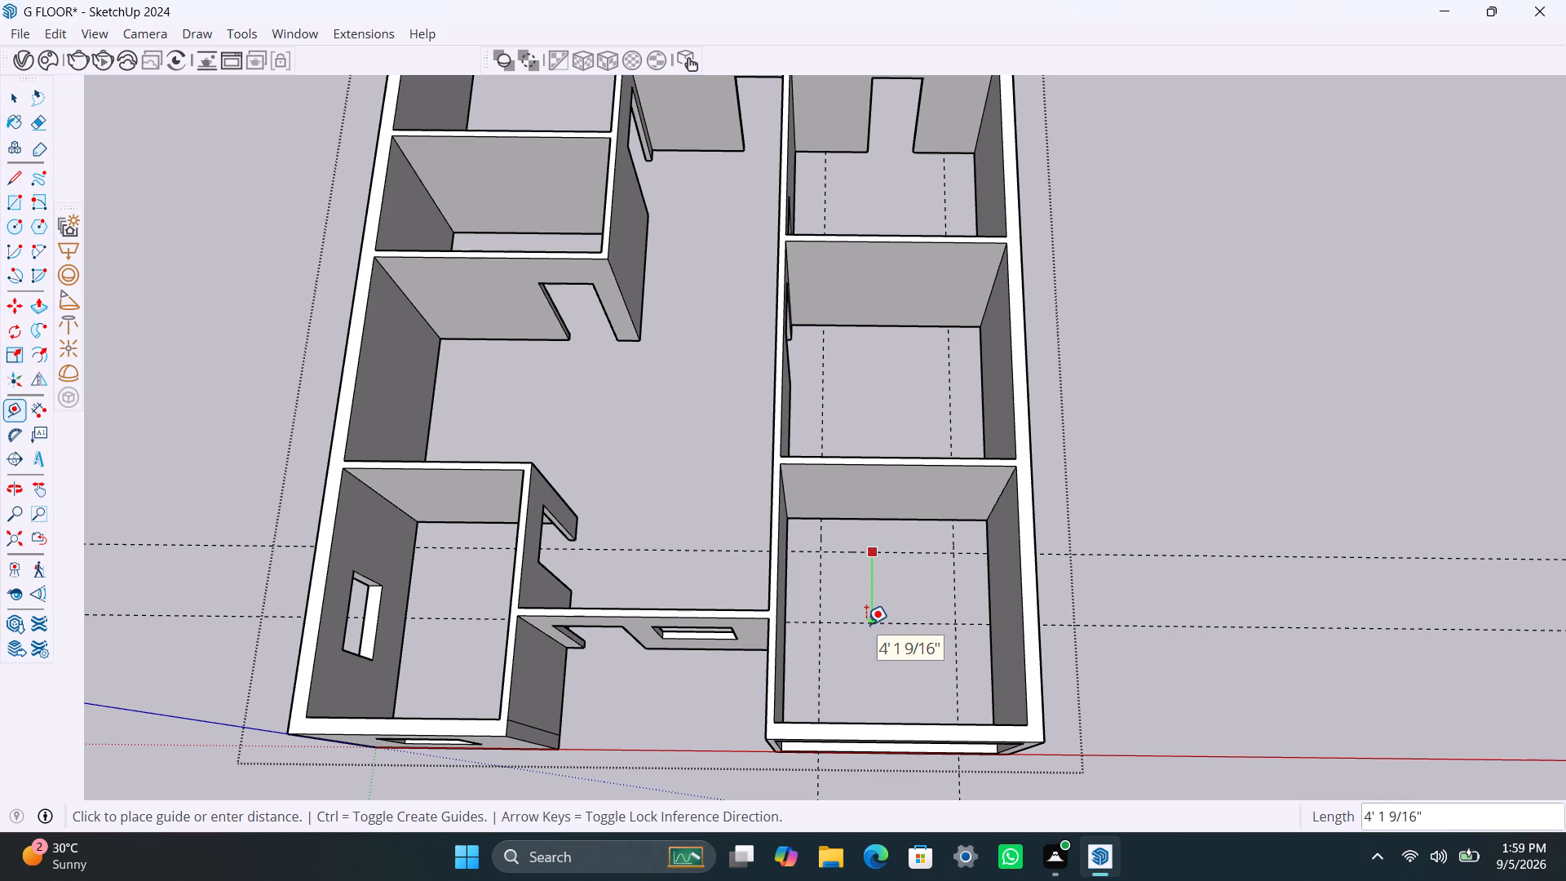
{"action": "type", "text": "3'"}
{"action": "key", "text": "Return"}
{"action": "key", "text": "space"}
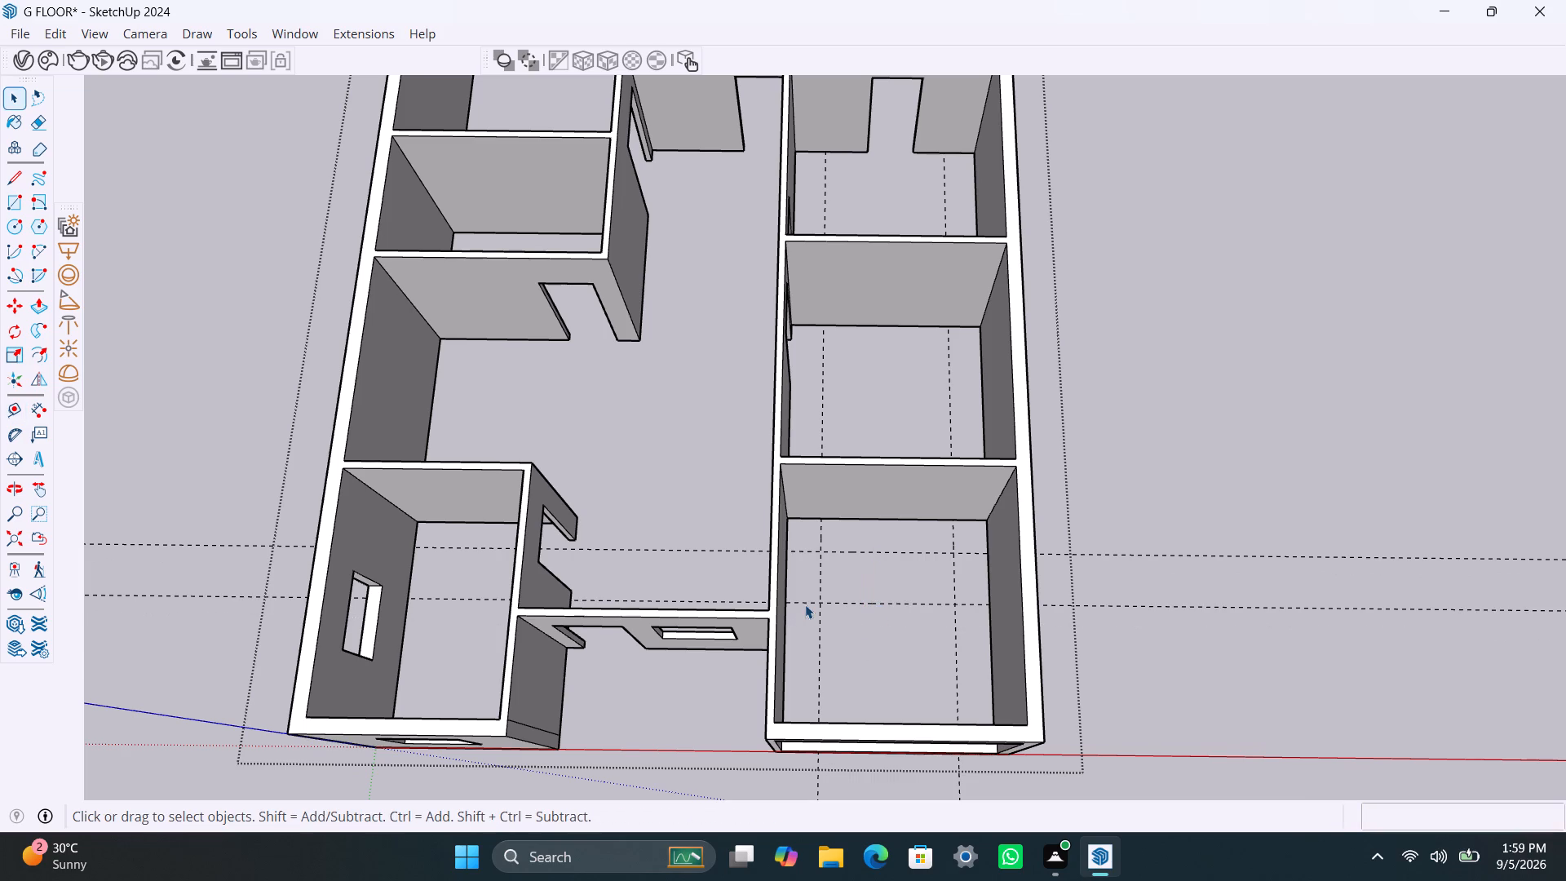
Draw a stepped floor outline along the guides: 2' in from one side wall, 3' back, across, 3' forward and 2' to the opposite wall.
{"action": "key", "text": "l"}
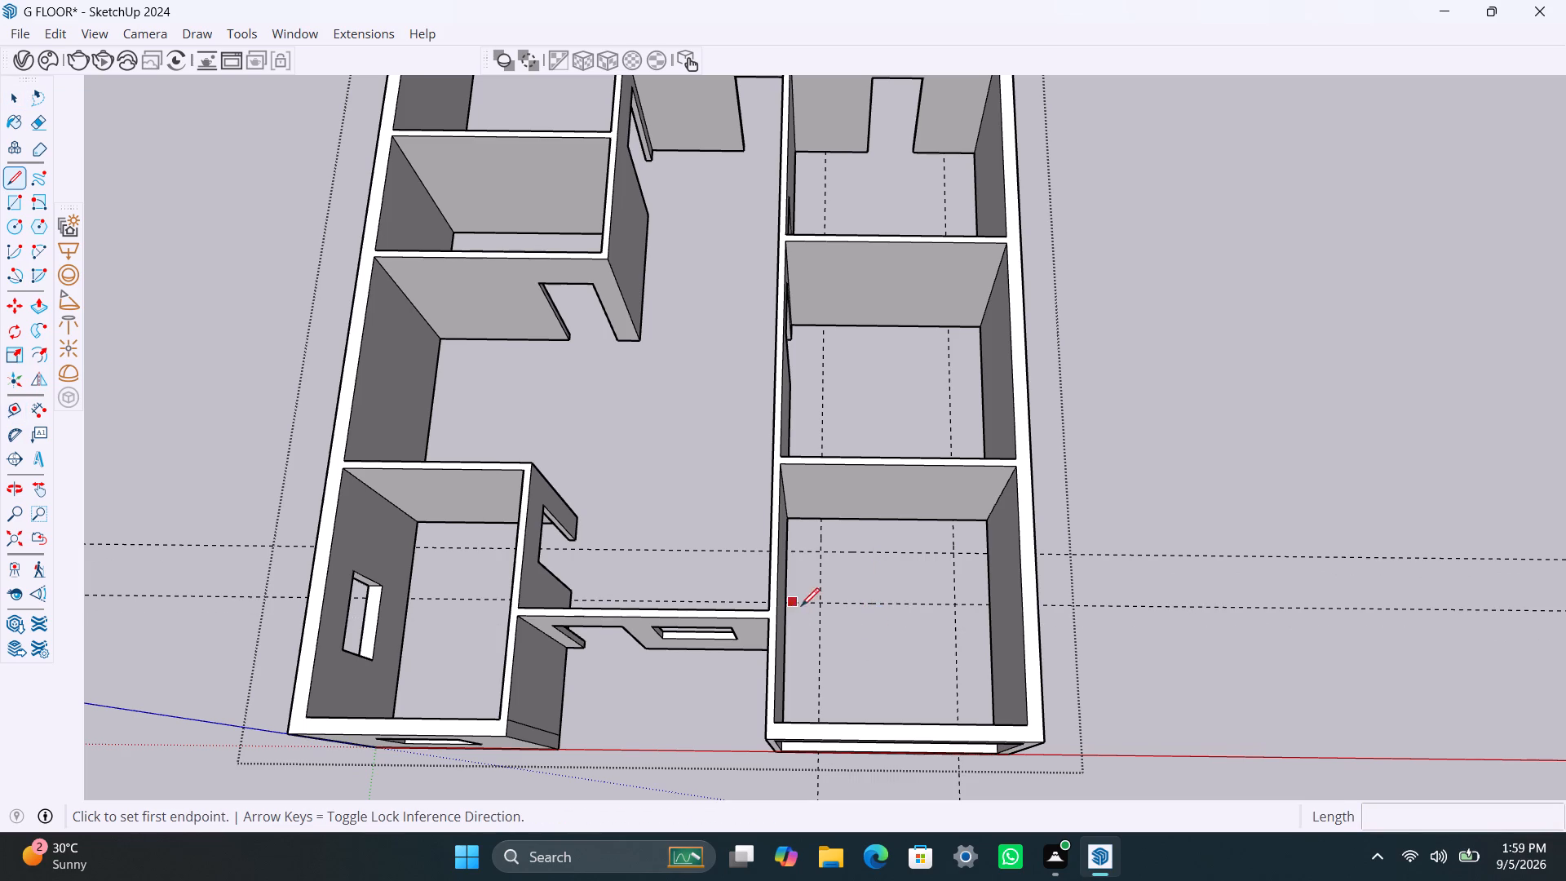
{"action": "left_click", "coordinate": [787, 602]}
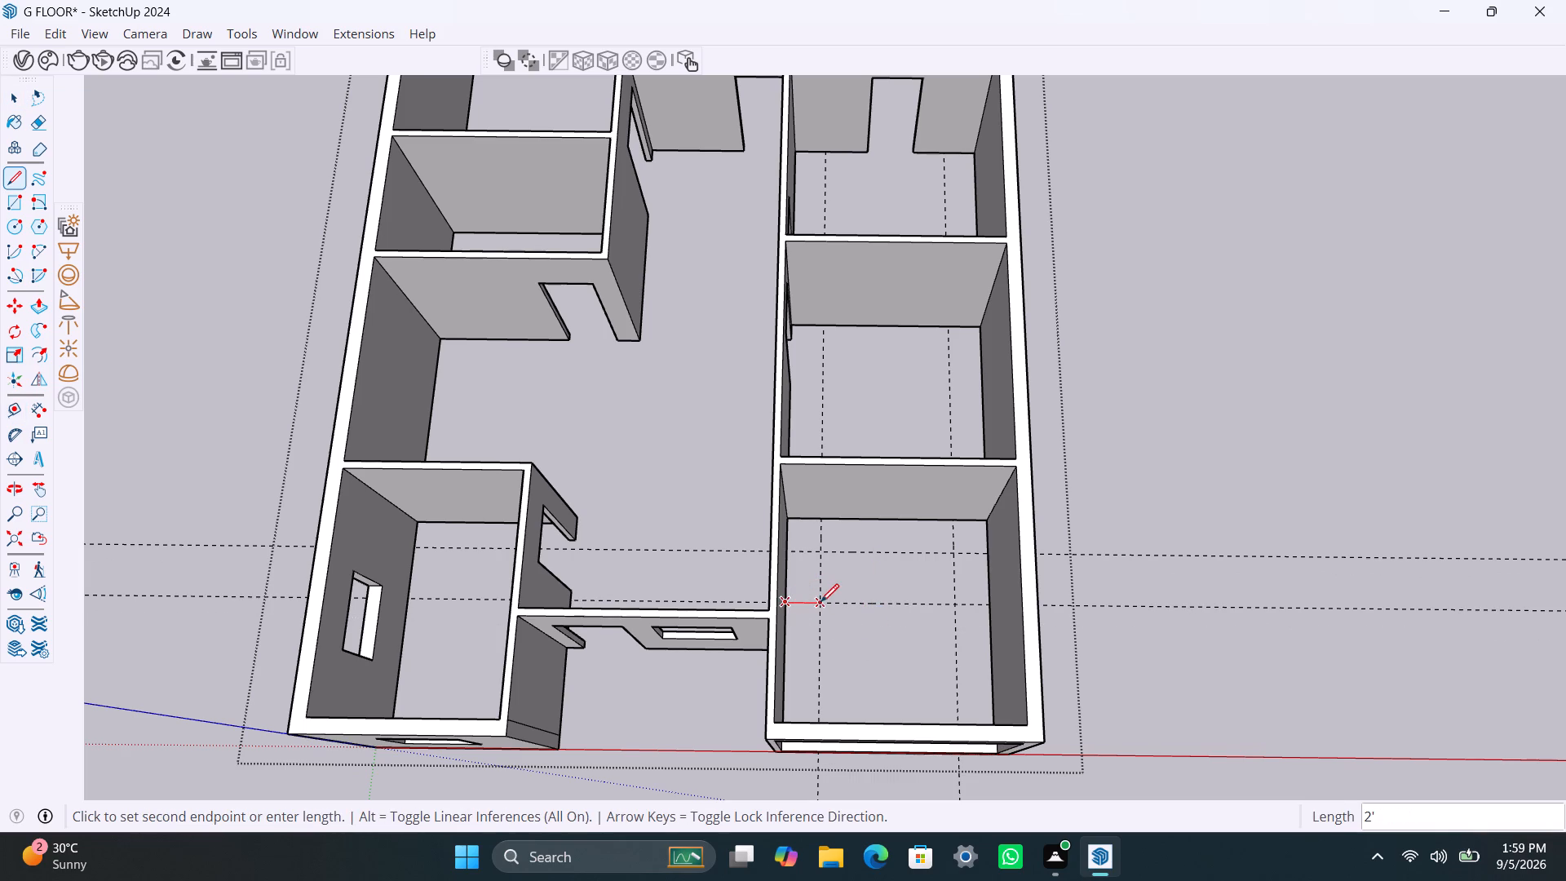
{"action": "left_click", "coordinate": [820, 603]}
{"action": "left_click", "coordinate": [825, 551]}
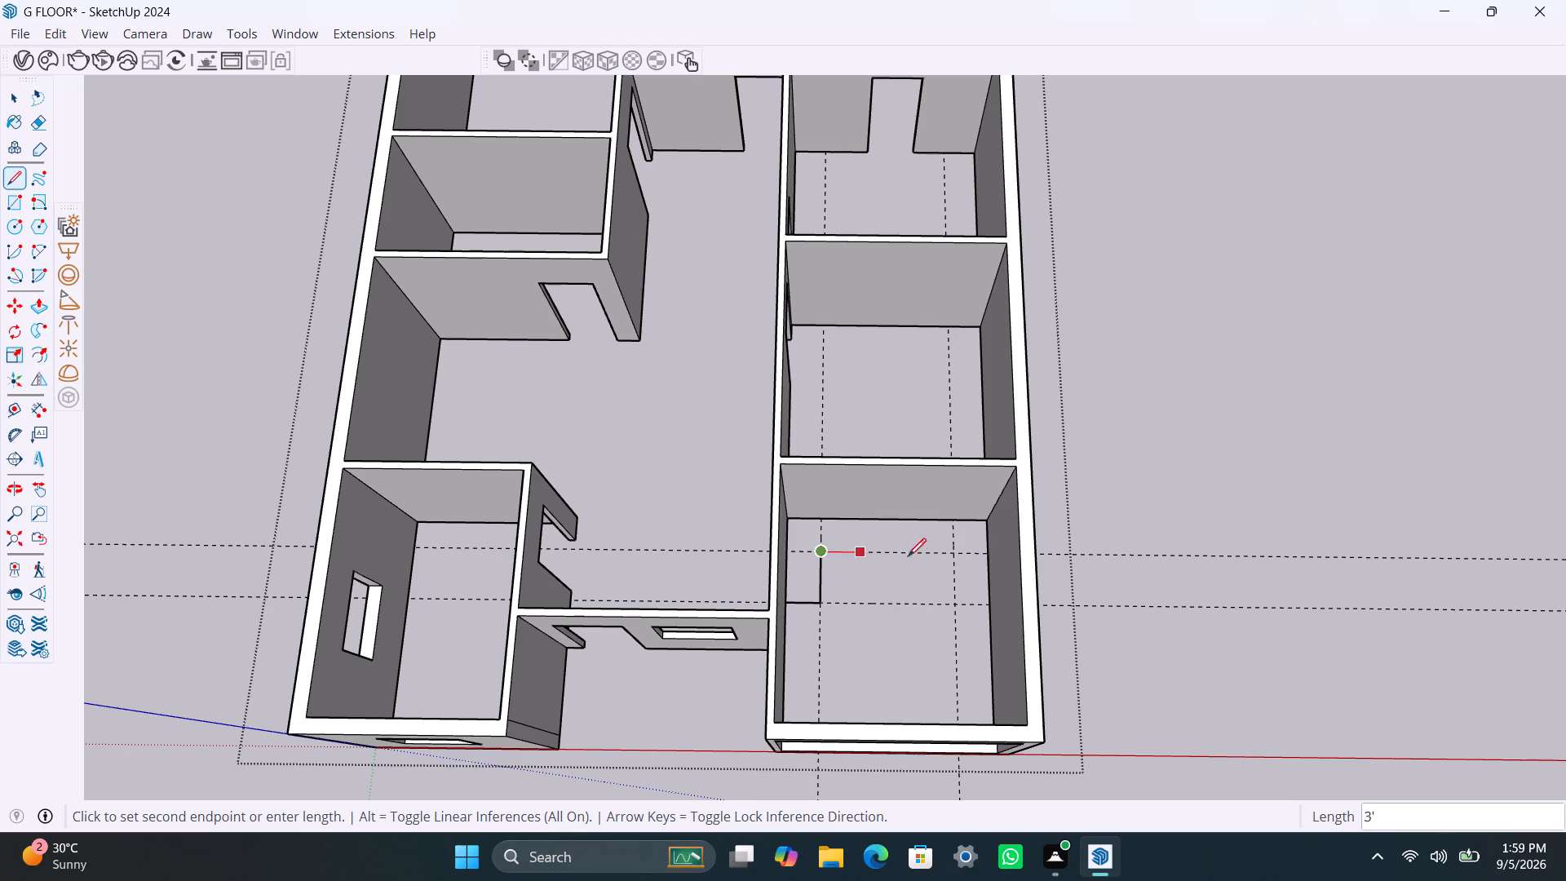
{"action": "left_click", "coordinate": [949, 554]}
{"action": "left_click", "coordinate": [957, 603]}
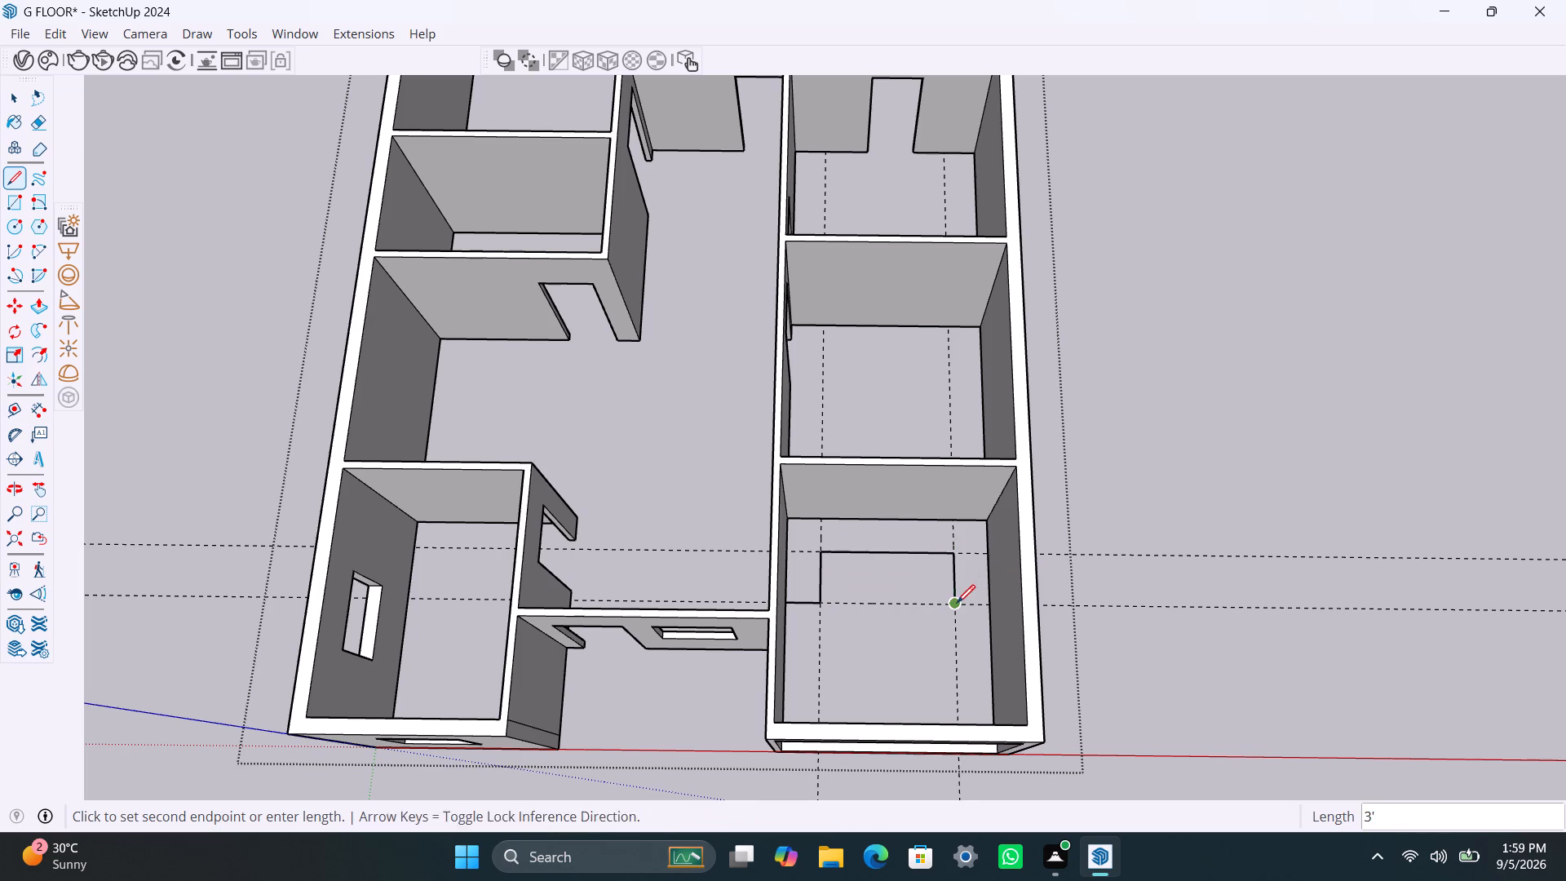
{"action": "left_click", "coordinate": [987, 603]}
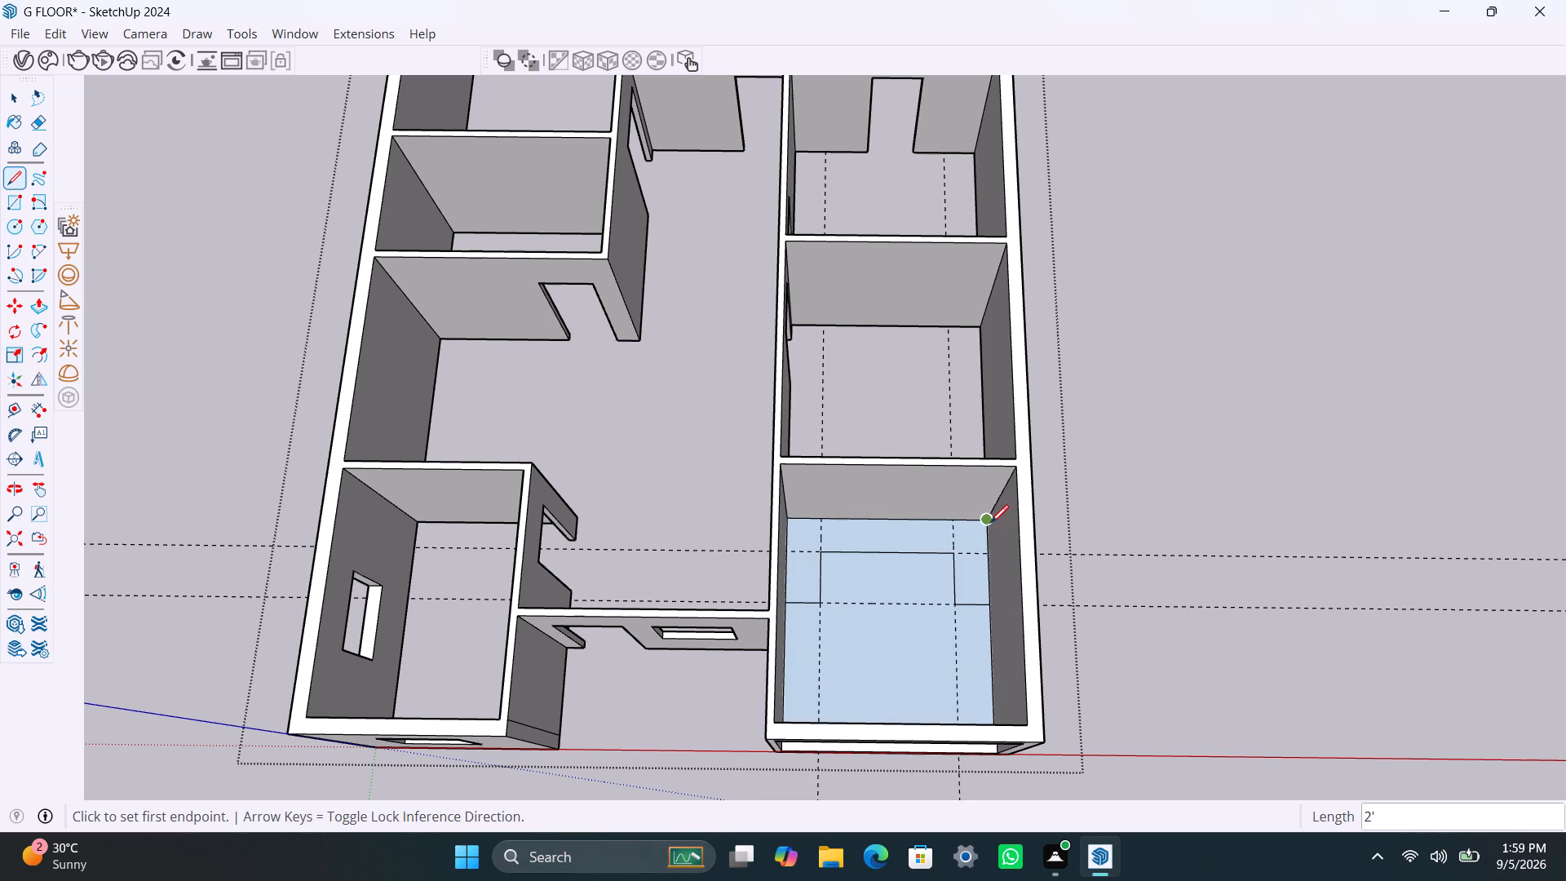
Close the stepped floor outline into a U-shaped face by tracing along the back wall and both side walls.
{"action": "left_click", "coordinate": [990, 523]}
{"action": "left_click", "coordinate": [790, 516]}
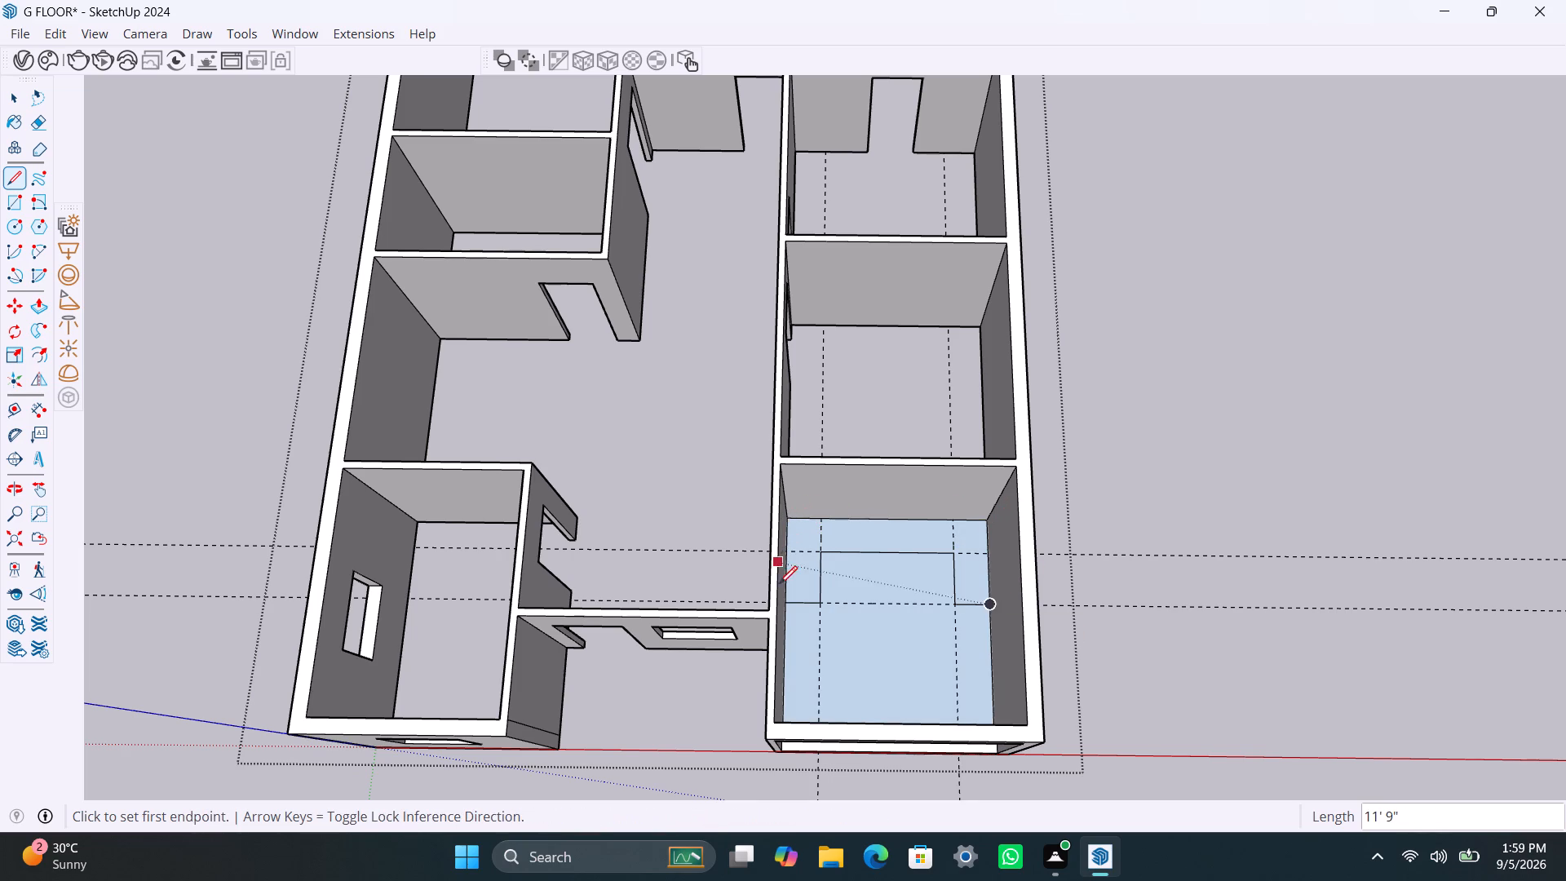
{"action": "left_click", "coordinate": [787, 600]}
{"action": "key", "text": "space"}
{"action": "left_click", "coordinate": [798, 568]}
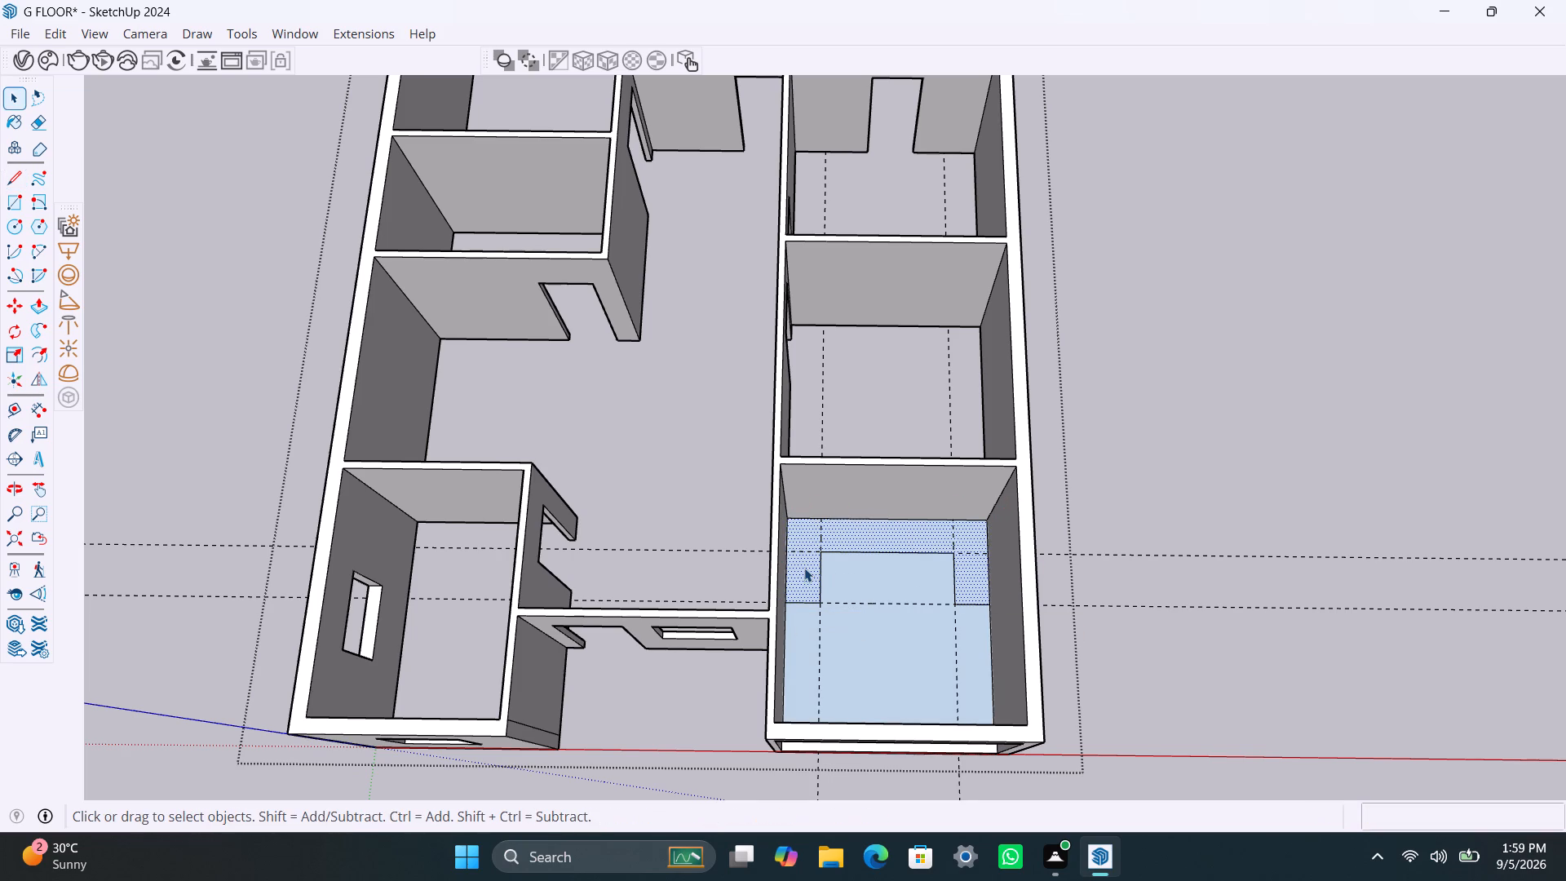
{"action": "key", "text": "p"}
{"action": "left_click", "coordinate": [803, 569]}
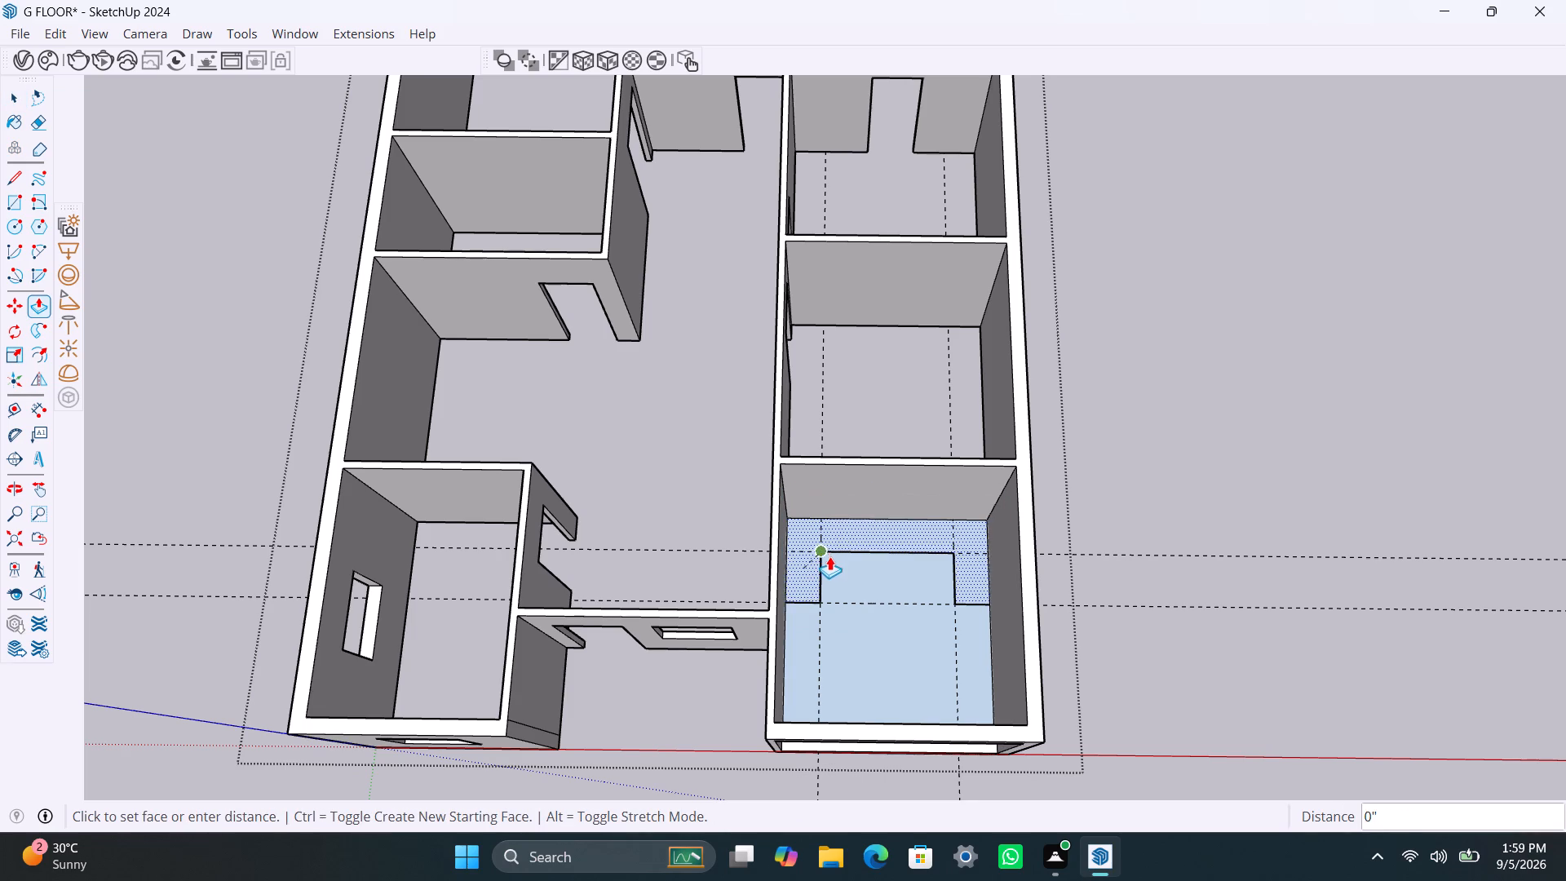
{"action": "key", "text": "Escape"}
Reverse the U-shaped floor face along the back wall of the front room.
{"action": "key", "text": "space"}
{"action": "left_click", "coordinate": [811, 549]}
{"action": "right_click", "coordinate": [811, 549]}
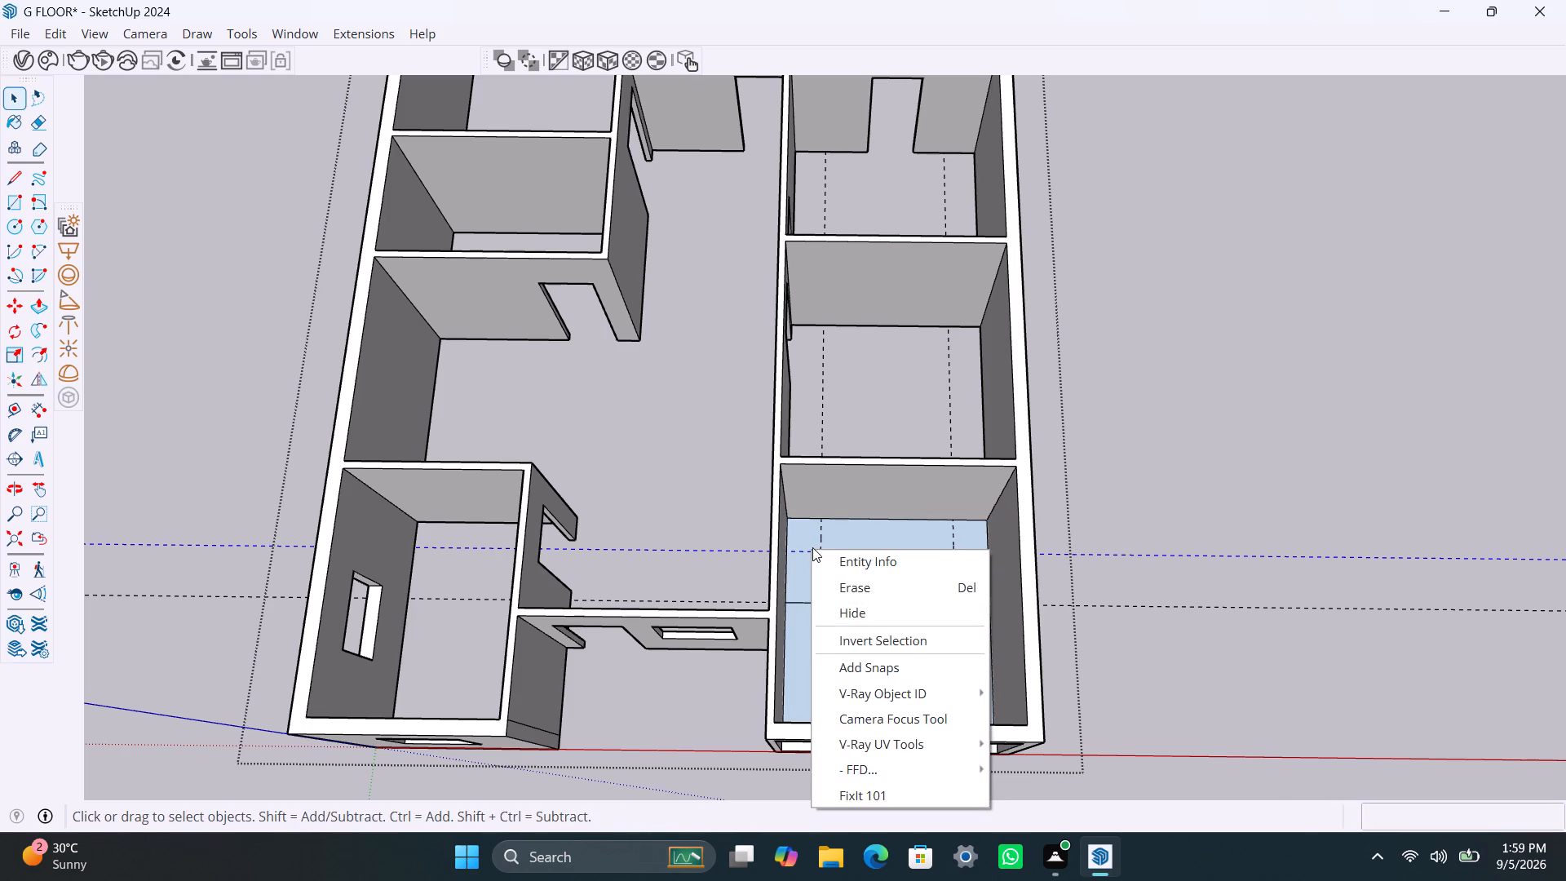
{"action": "left_click", "coordinate": [807, 583]}
{"action": "right_click", "coordinate": [803, 582]}
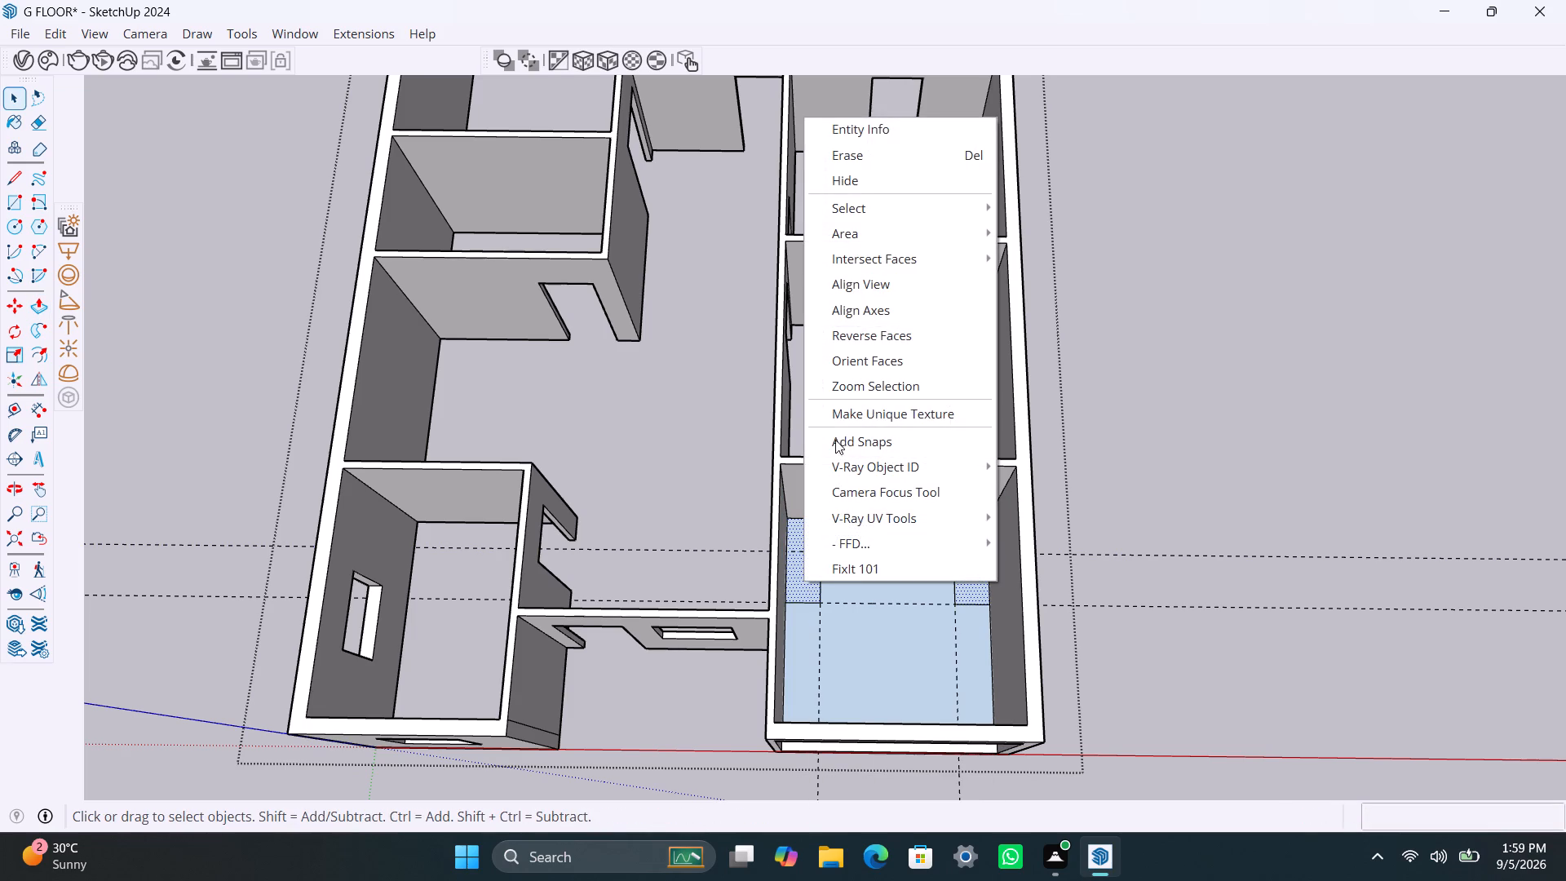
{"action": "left_click", "coordinate": [857, 332]}
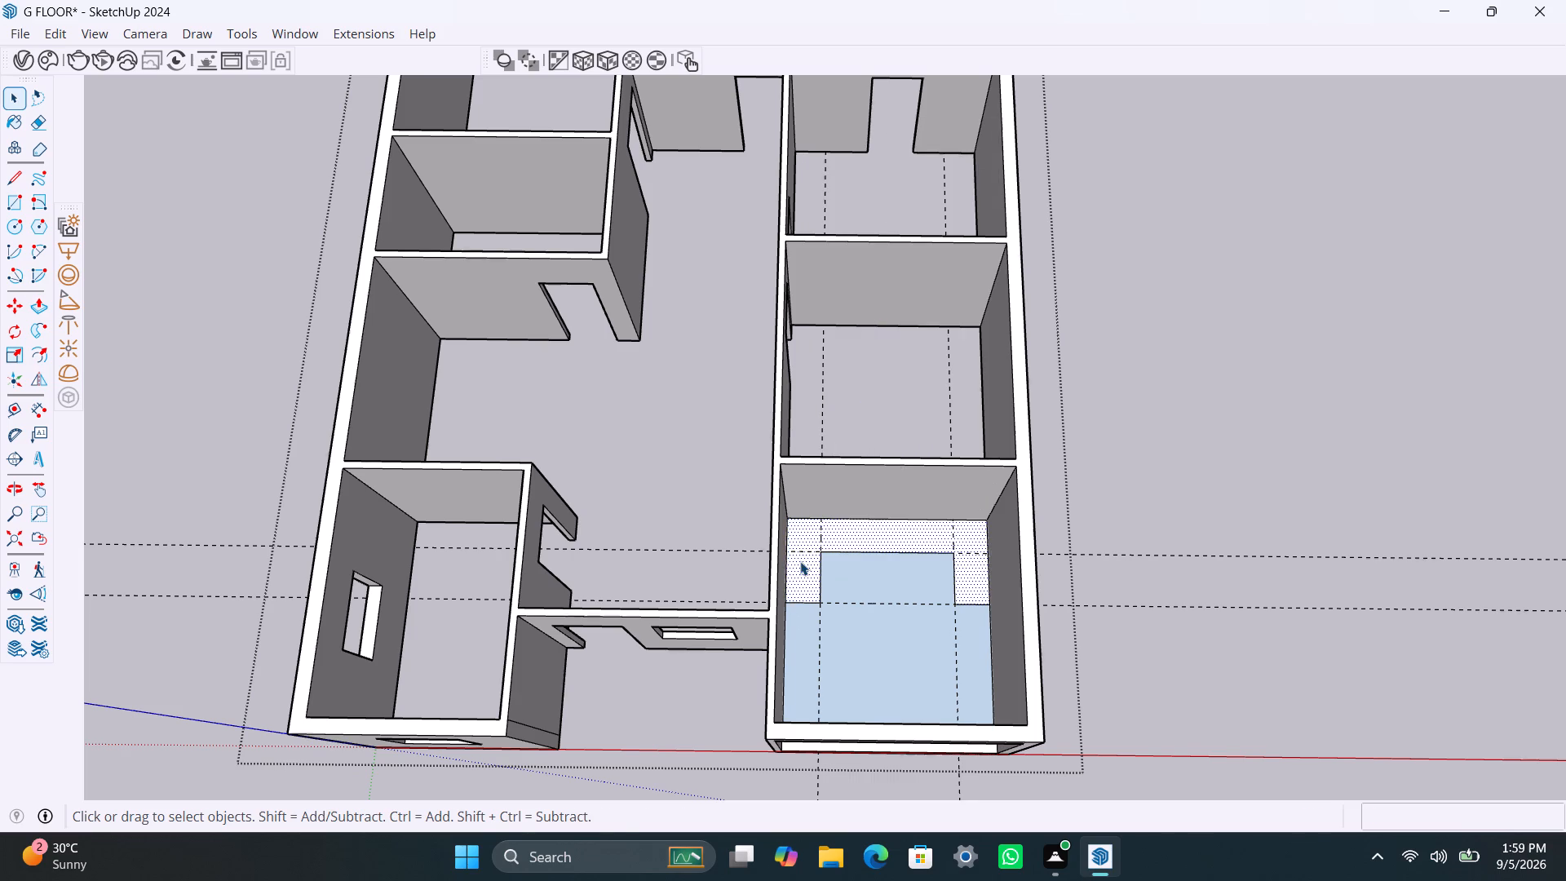
Push/Pull the U-shaped face up 3' to form a raised counter block, and leave the group.
{"action": "key", "text": "p"}
{"action": "left_click", "coordinate": [800, 561]}
{"action": "key", "text": "2"}
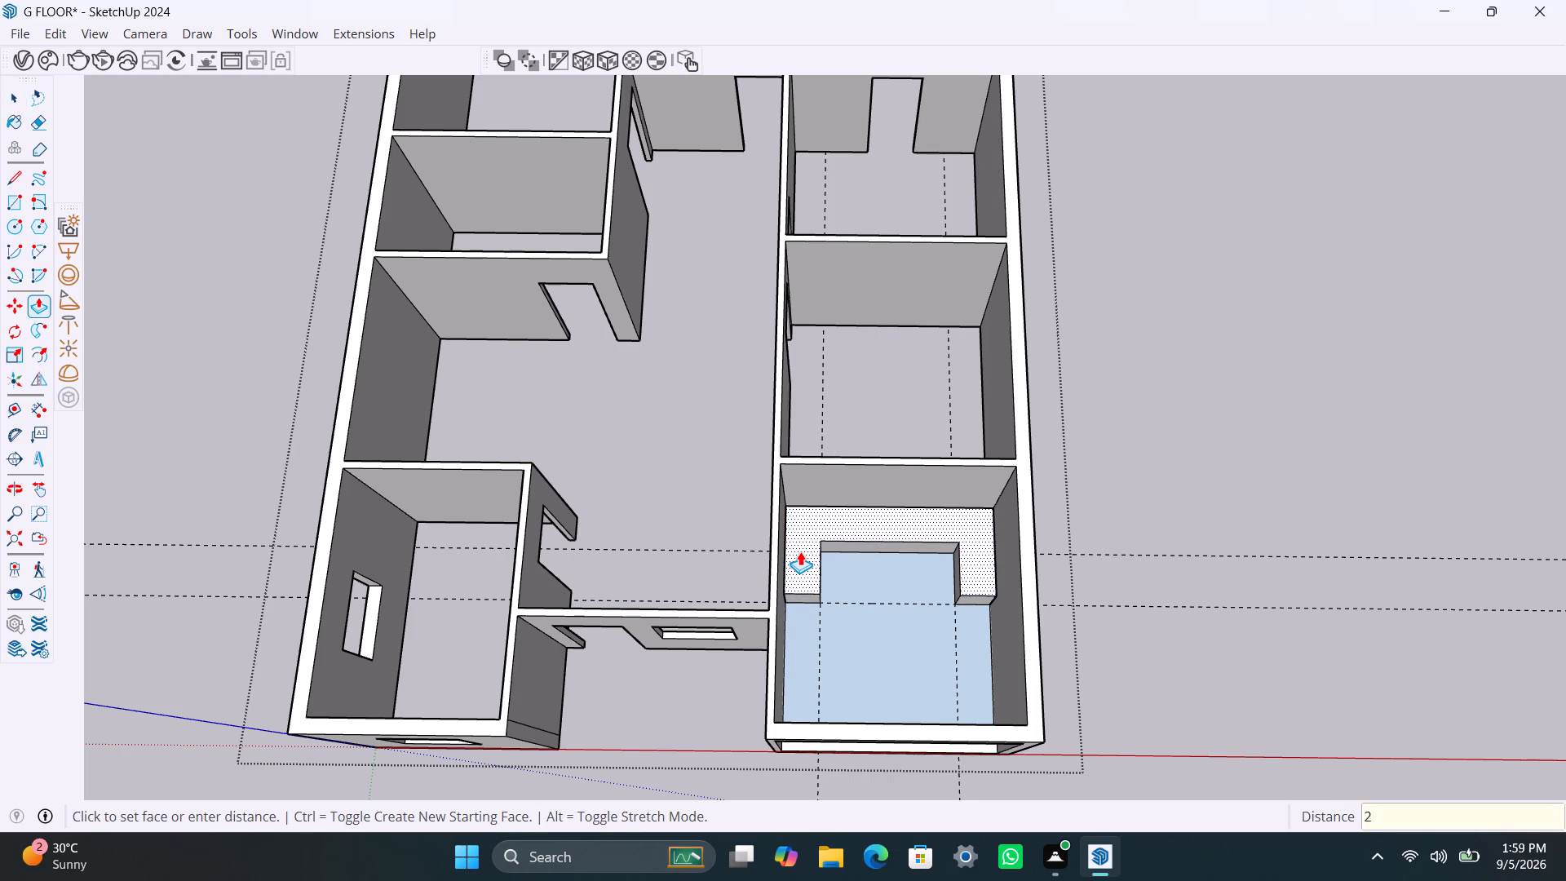
{"action": "key", "text": "BackSpace"}
{"action": "type", "text": "3'"}
{"action": "key", "text": "Return"}
{"action": "key", "text": "space"}
{"action": "left_click", "coordinate": [1038, 501]}
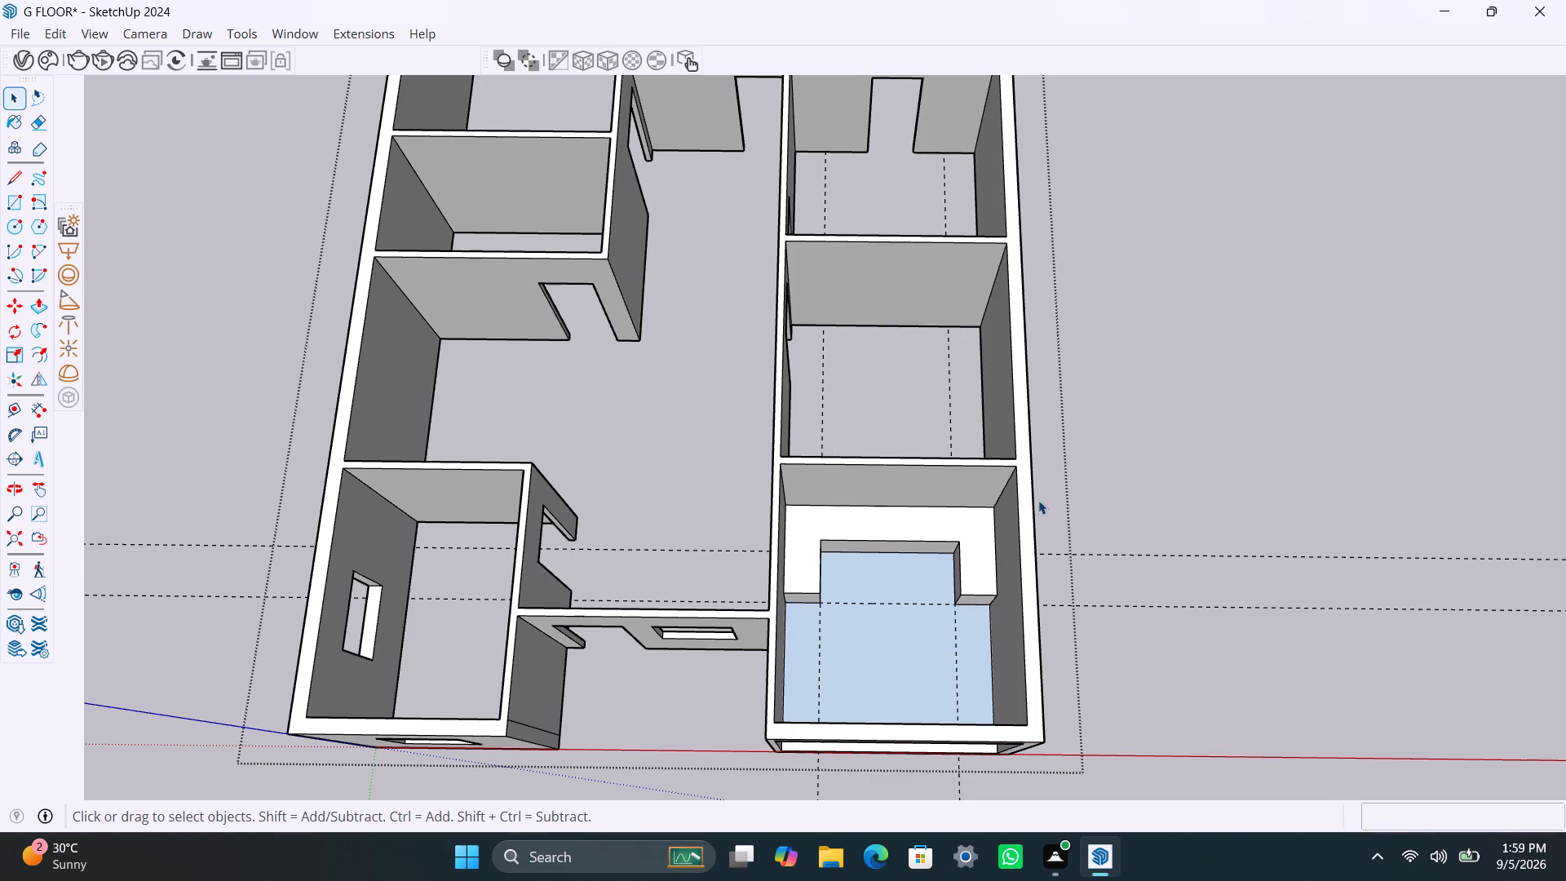
{"action": "left_click", "coordinate": [1109, 497]}
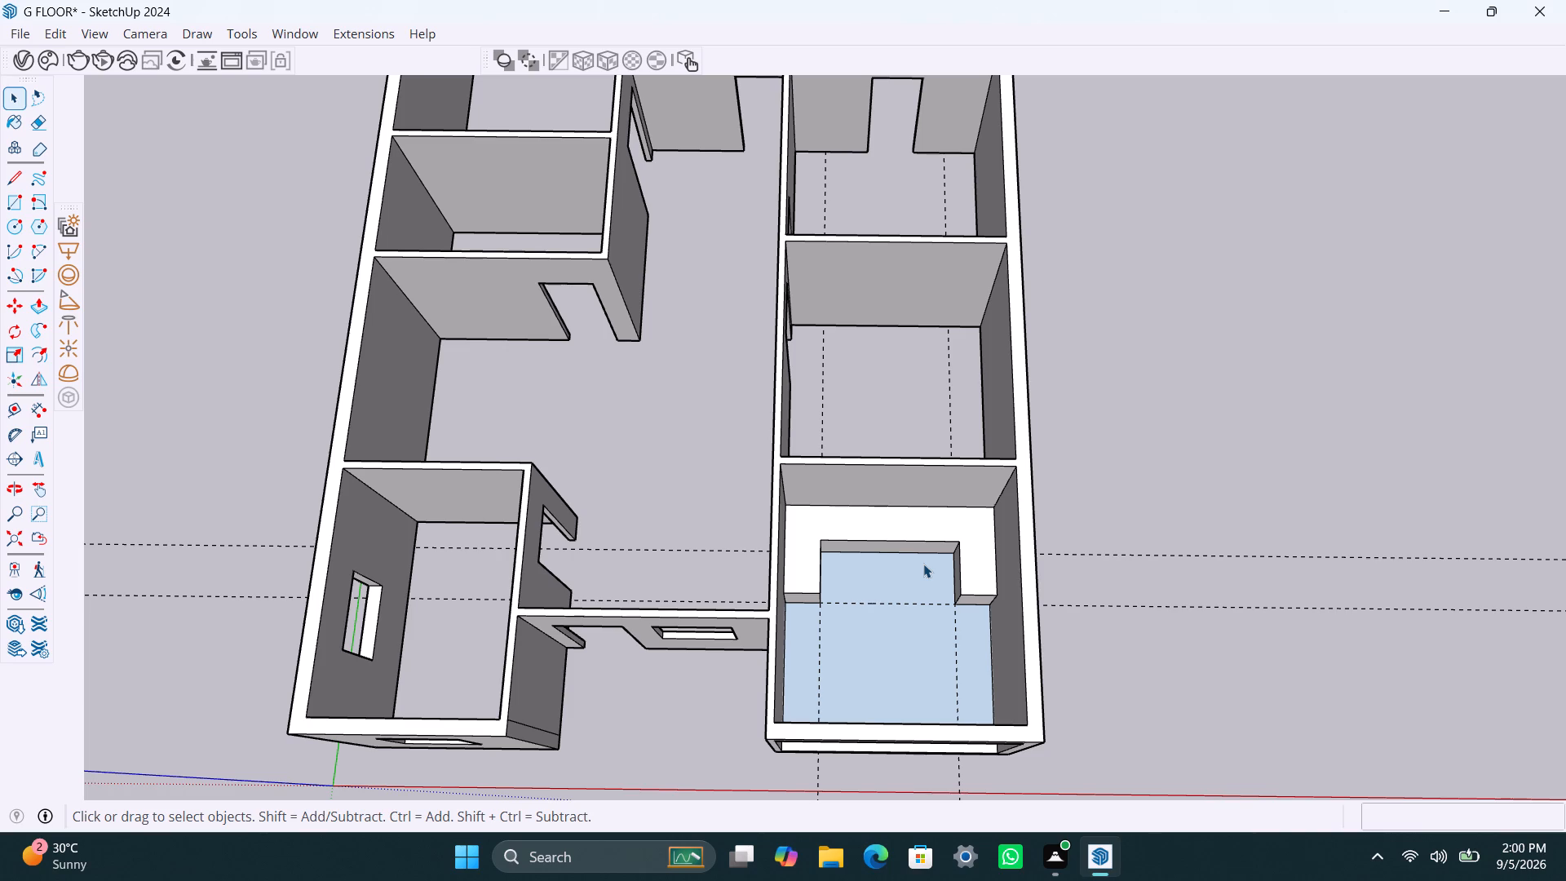
Reopen the wall group and delete the remaining floor face in front of the U-shaped counter.
{"action": "left_click", "coordinate": [905, 577]}
{"action": "left_click", "coordinate": [909, 600]}
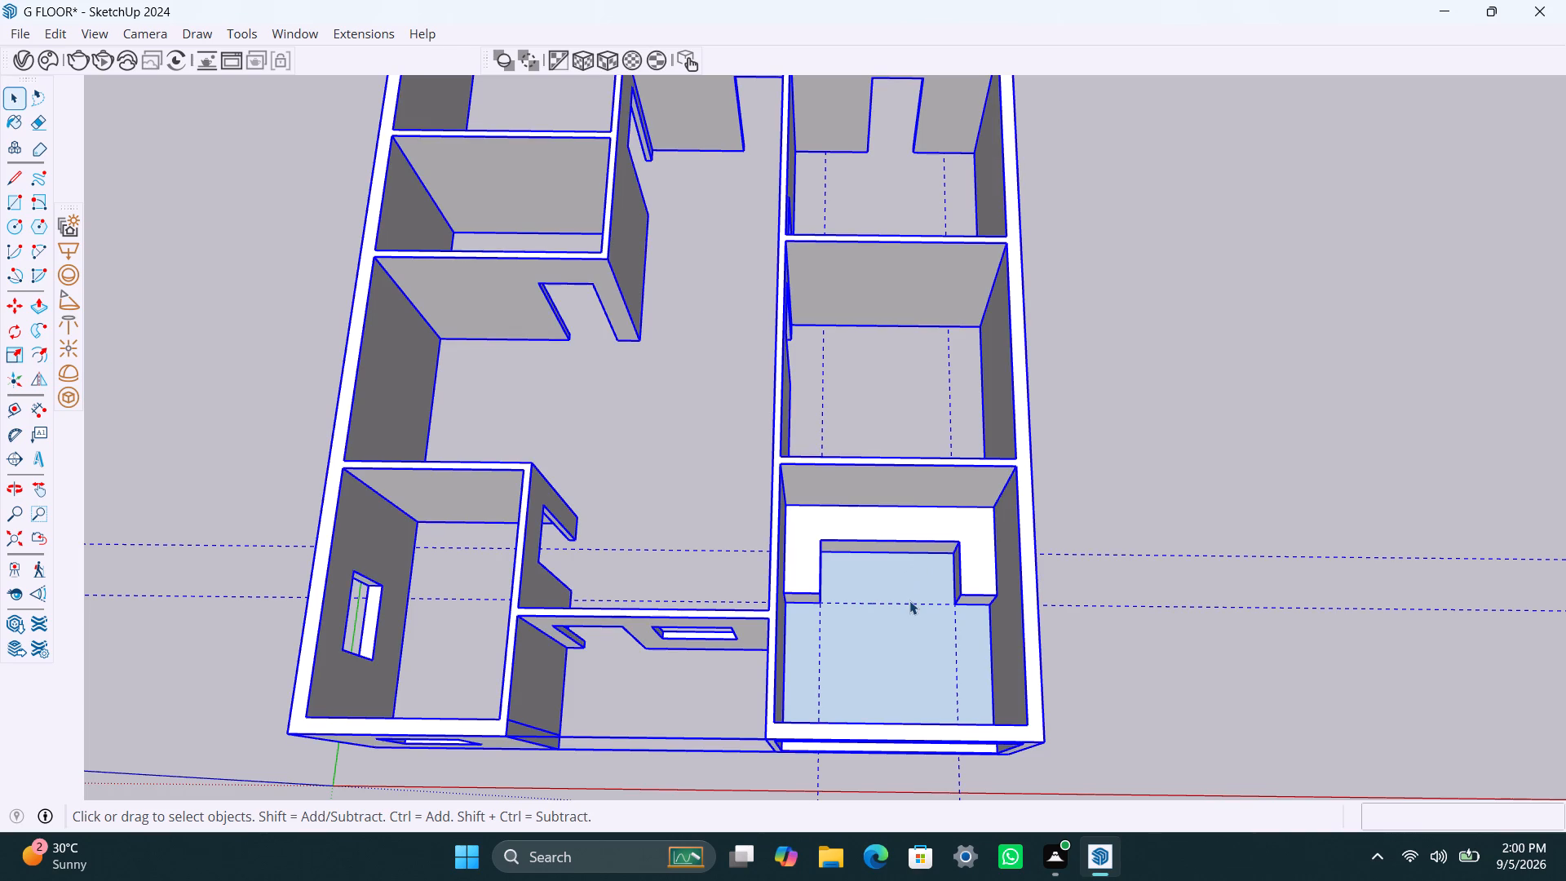
{"action": "scroll", "coordinate": [880, 644], "scroll_direction": "up", "scroll_amount": 3}
{"action": "triple_click", "coordinate": [881, 646]}
{"action": "triple_click", "coordinate": [876, 647]}
{"action": "double_click", "coordinate": [876, 647]}
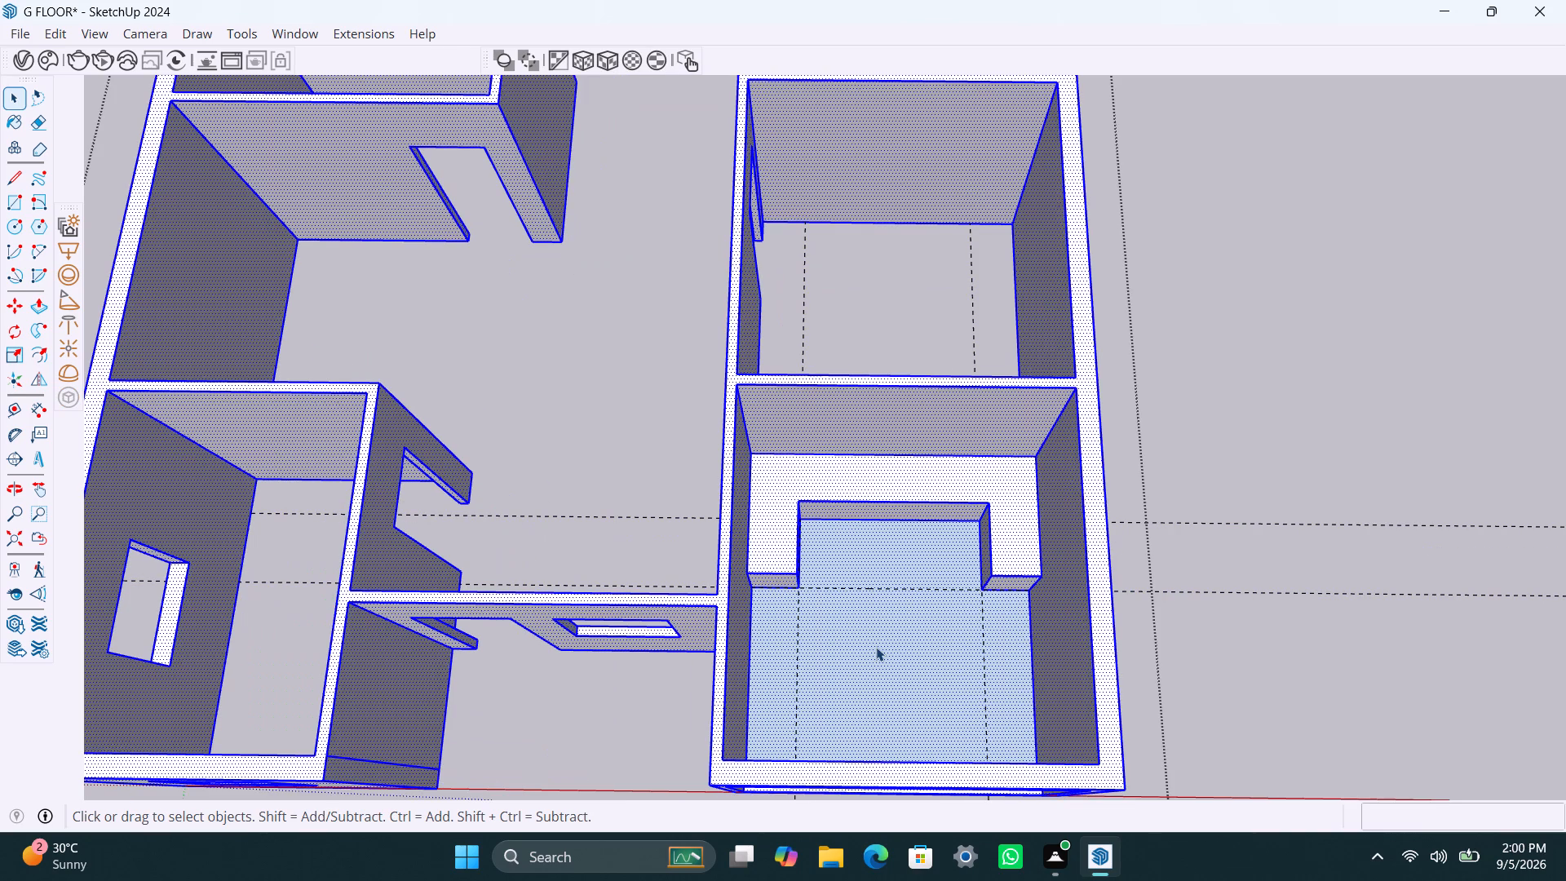
{"action": "scroll", "coordinate": [875, 647], "scroll_direction": "up", "scroll_amount": 3}
{"action": "left_click", "coordinate": [866, 527]}
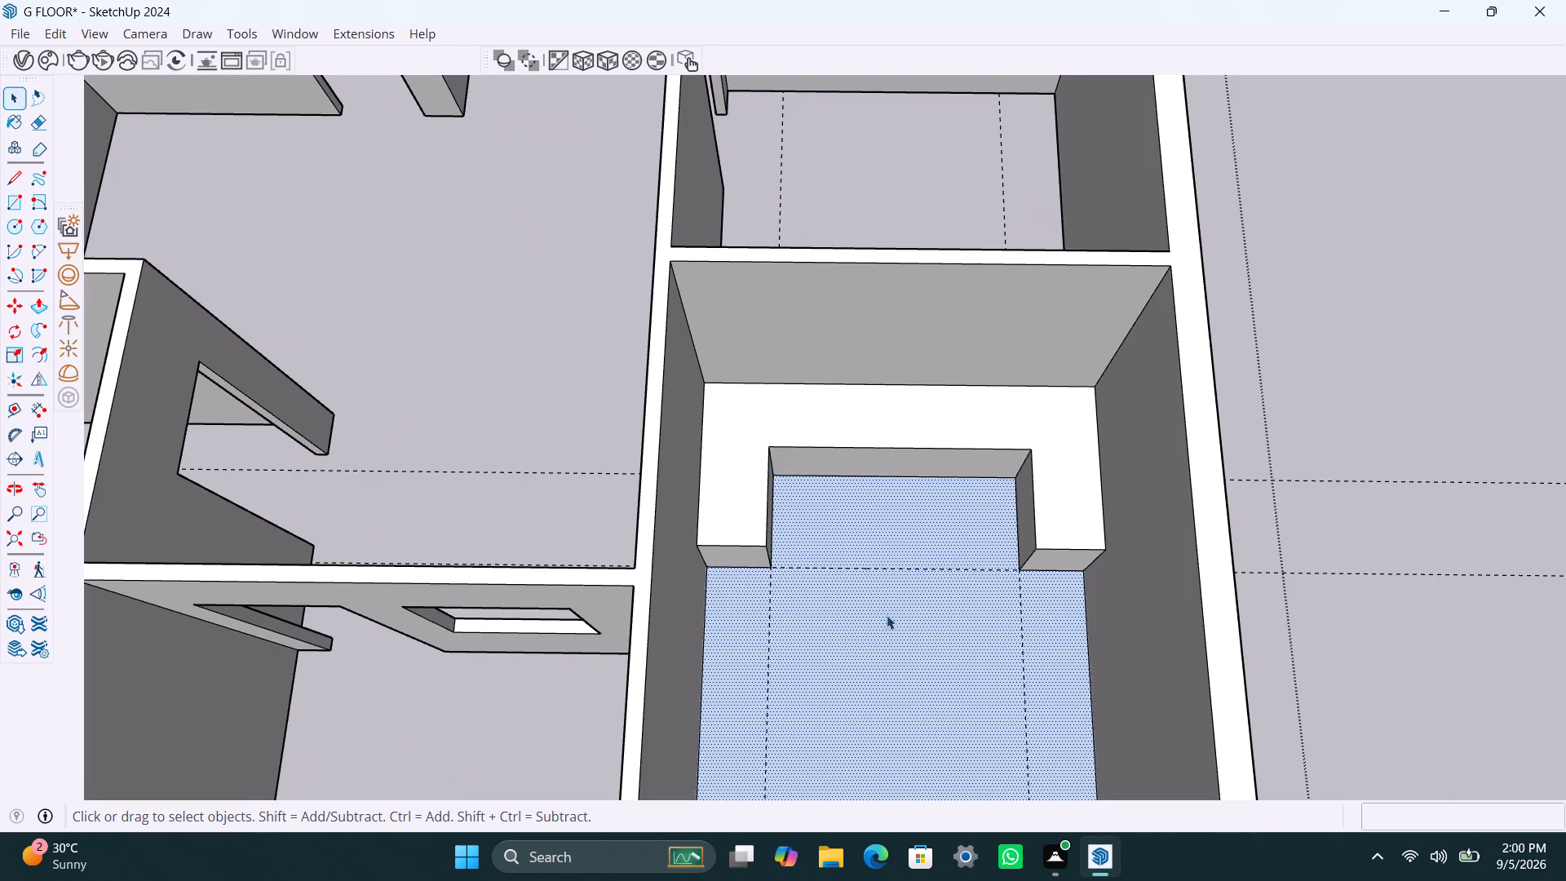
{"action": "key", "text": "Delete"}
Save the model.
{"action": "scroll", "coordinate": [873, 638], "scroll_direction": "down", "scroll_amount": 13}
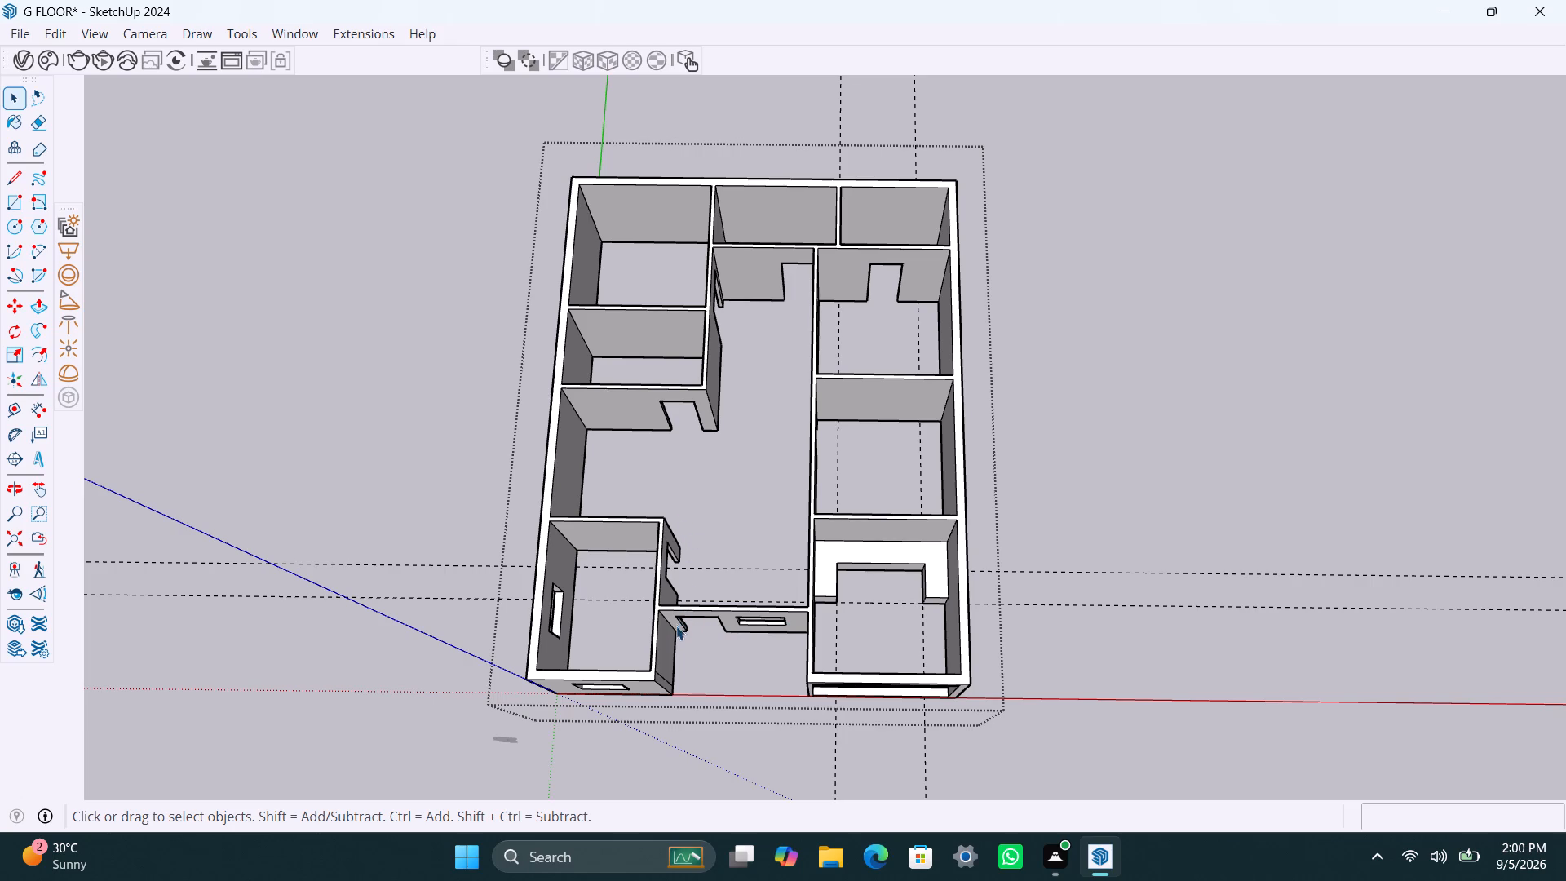
{"action": "scroll", "coordinate": [479, 702], "scroll_direction": "up", "scroll_amount": 1}
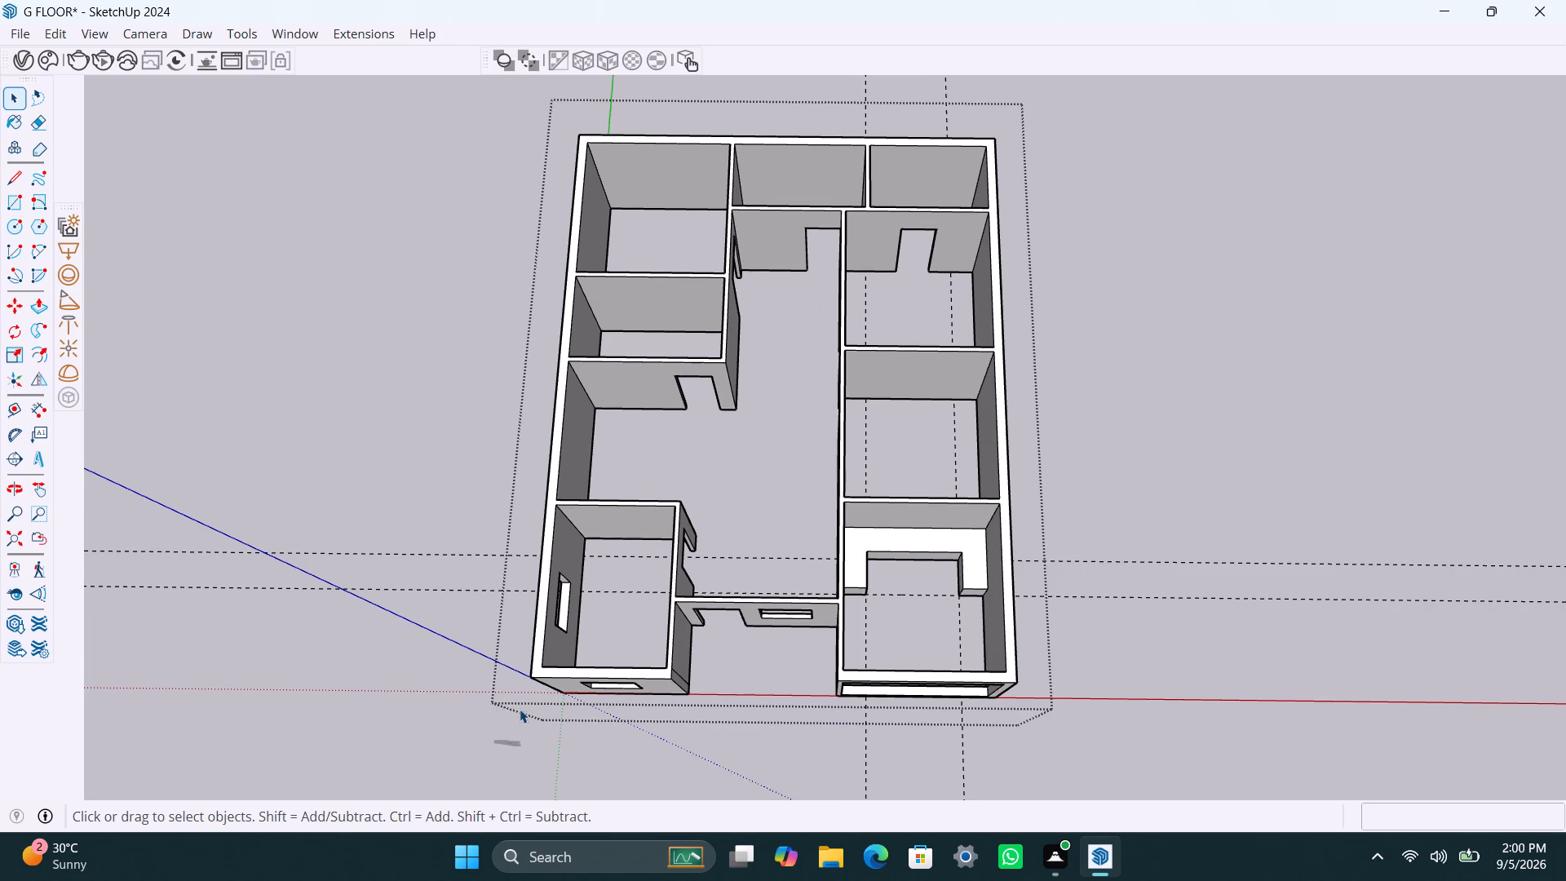
{"action": "middle_click_drag", "start_coordinate": [663, 639], "coordinate": [712, 754]}
{"action": "scroll", "coordinate": [646, 686], "scroll_direction": "up", "scroll_amount": 6}
{"action": "scroll", "coordinate": [639, 663], "scroll_direction": "down", "scroll_amount": 2}
{"action": "middle_click_drag", "start_coordinate": [661, 671], "coordinate": [690, 673]}
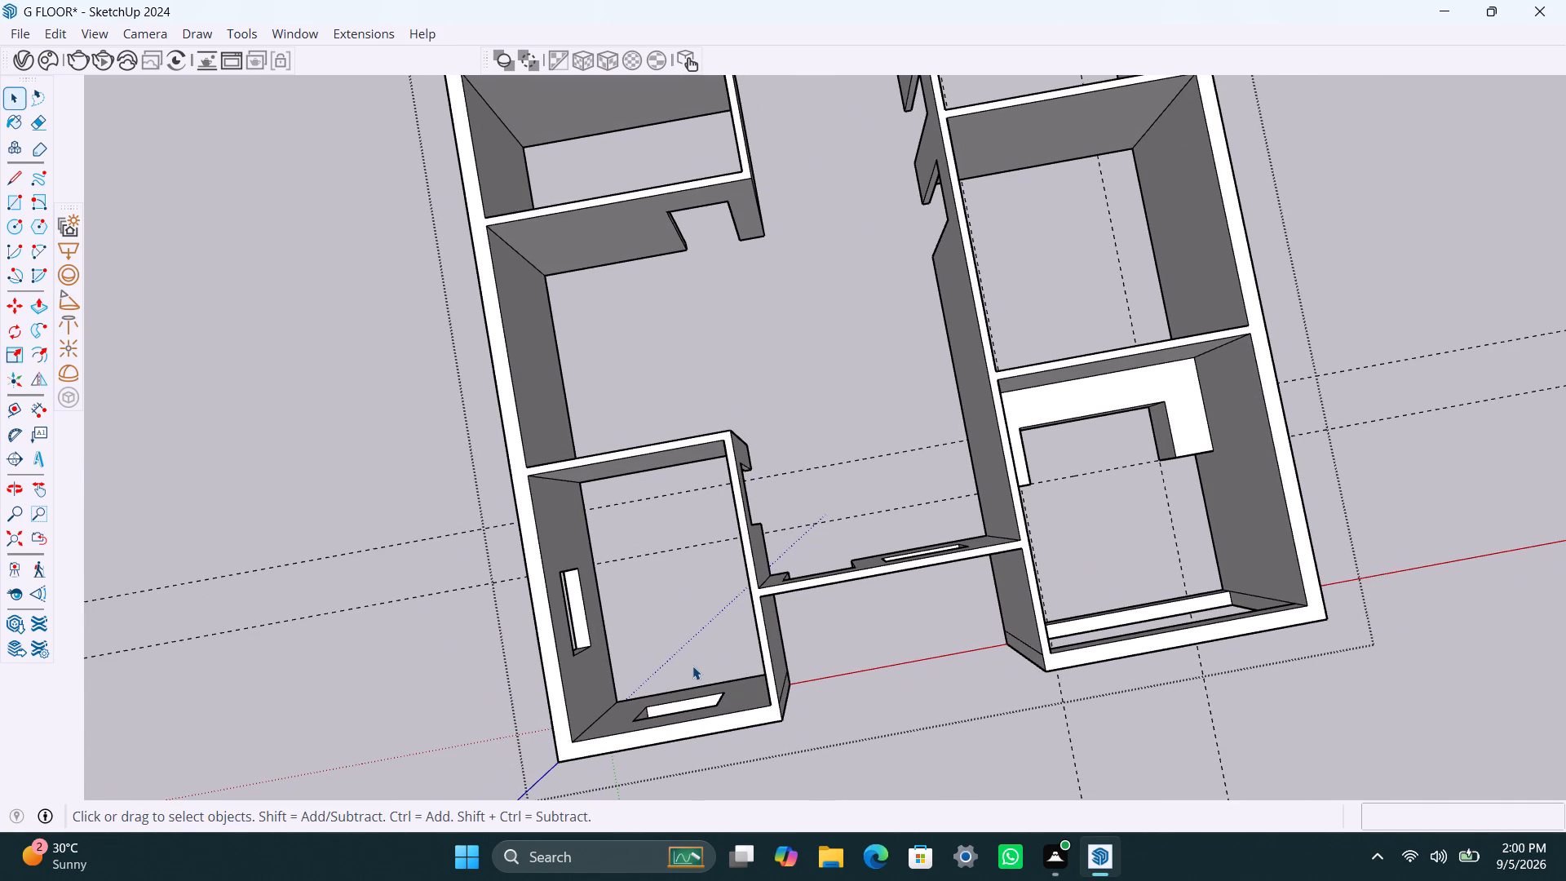
{"action": "key", "text": "ctrl+s"}
Copy the front wall's floor edge 2' inward in the front room with windows in its side and front walls.
{"action": "scroll", "coordinate": [696, 679], "scroll_direction": "up", "scroll_amount": 2}
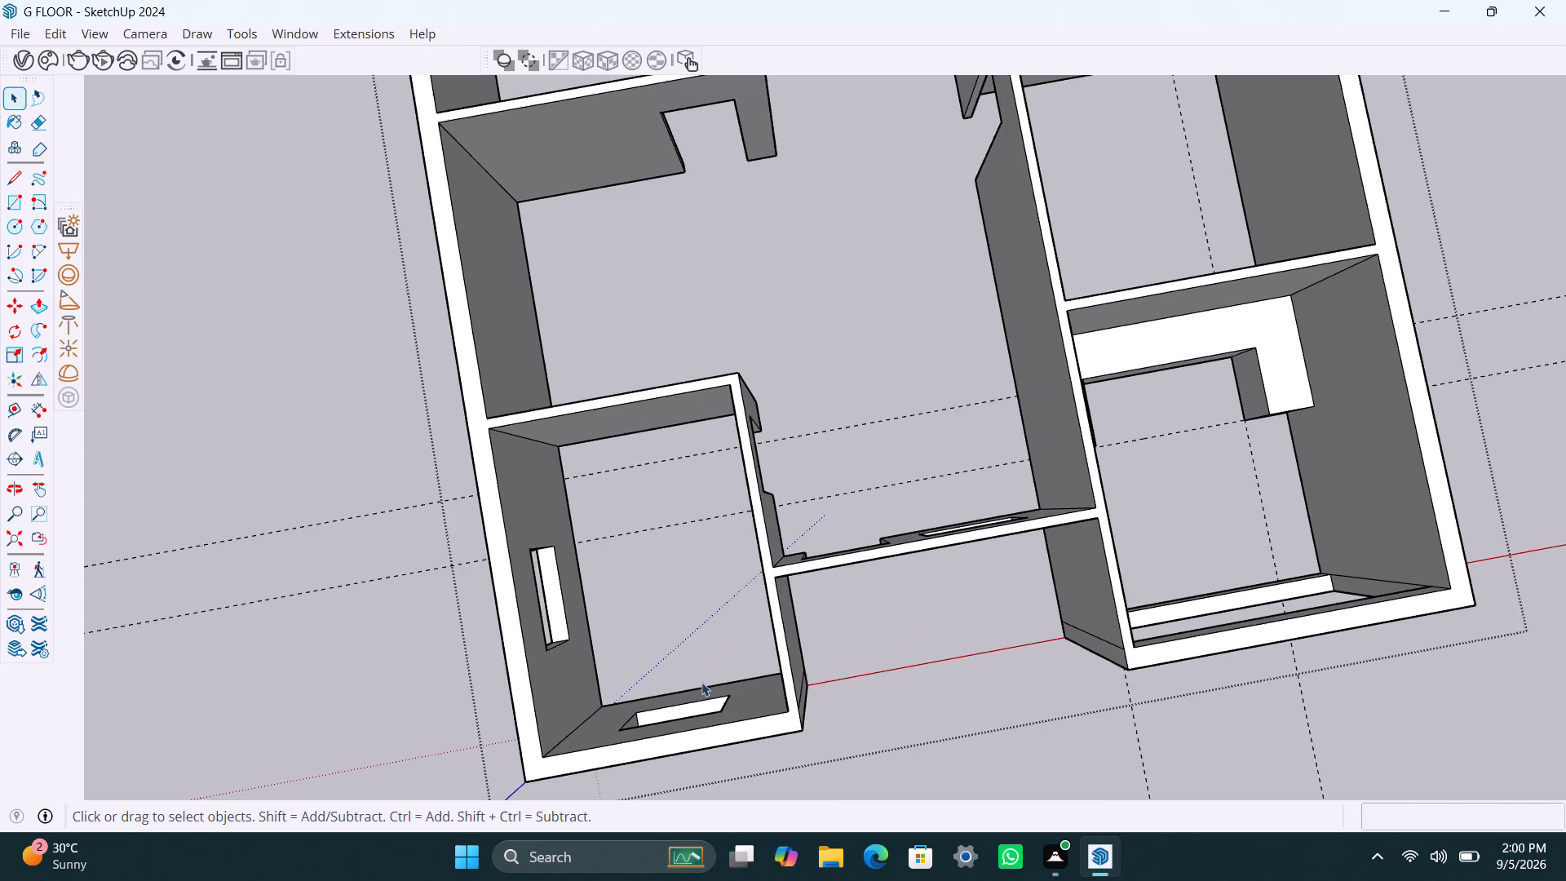
{"action": "scroll", "coordinate": [707, 696], "scroll_direction": "up", "scroll_amount": 3}
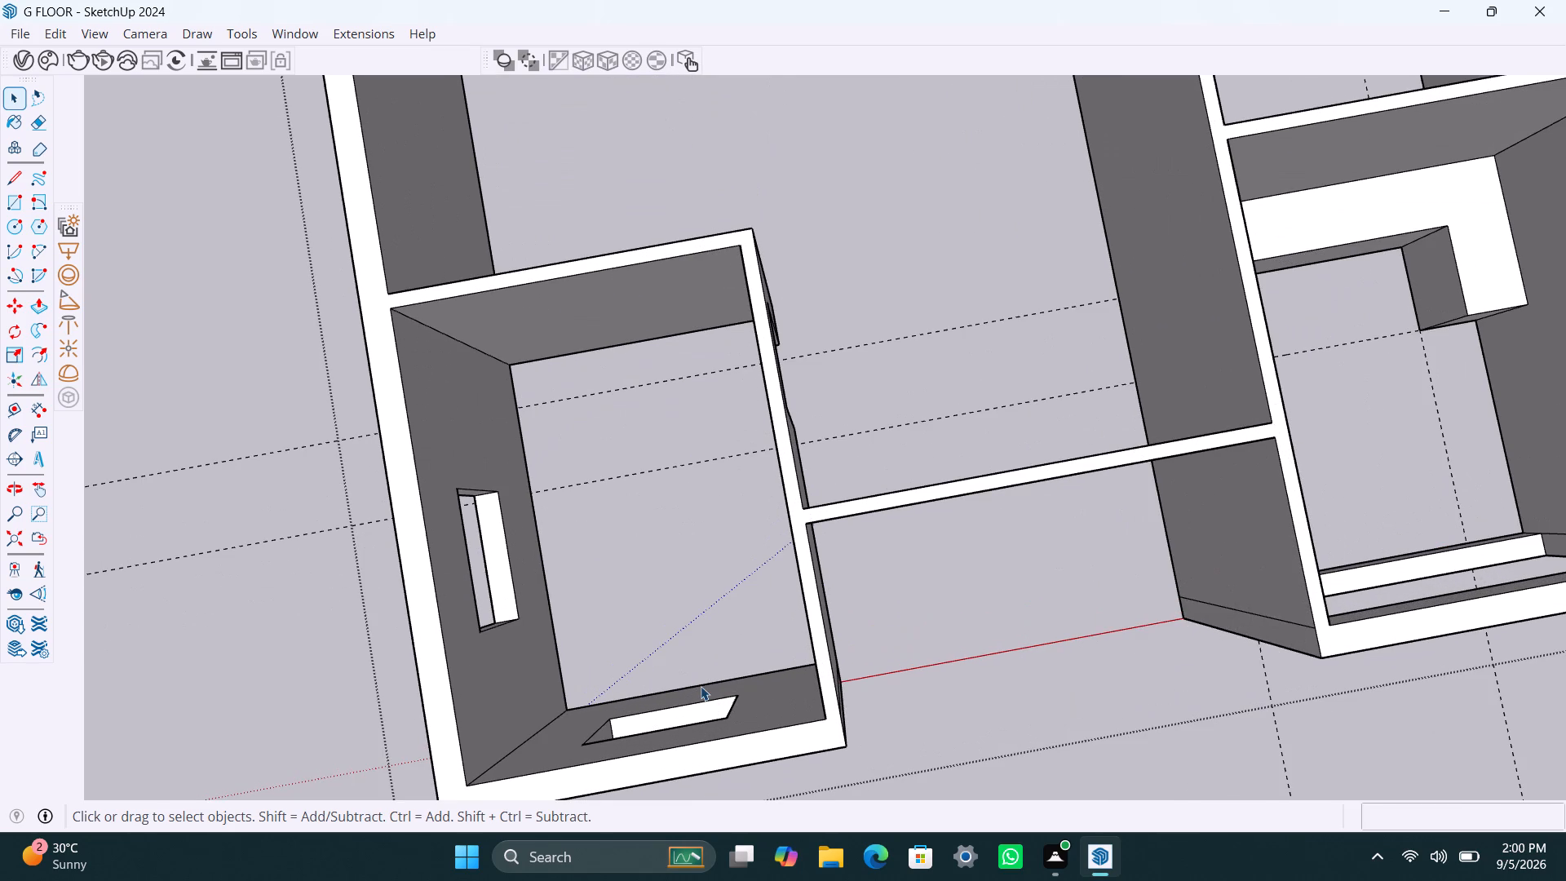
{"action": "left_click", "coordinate": [701, 686]}
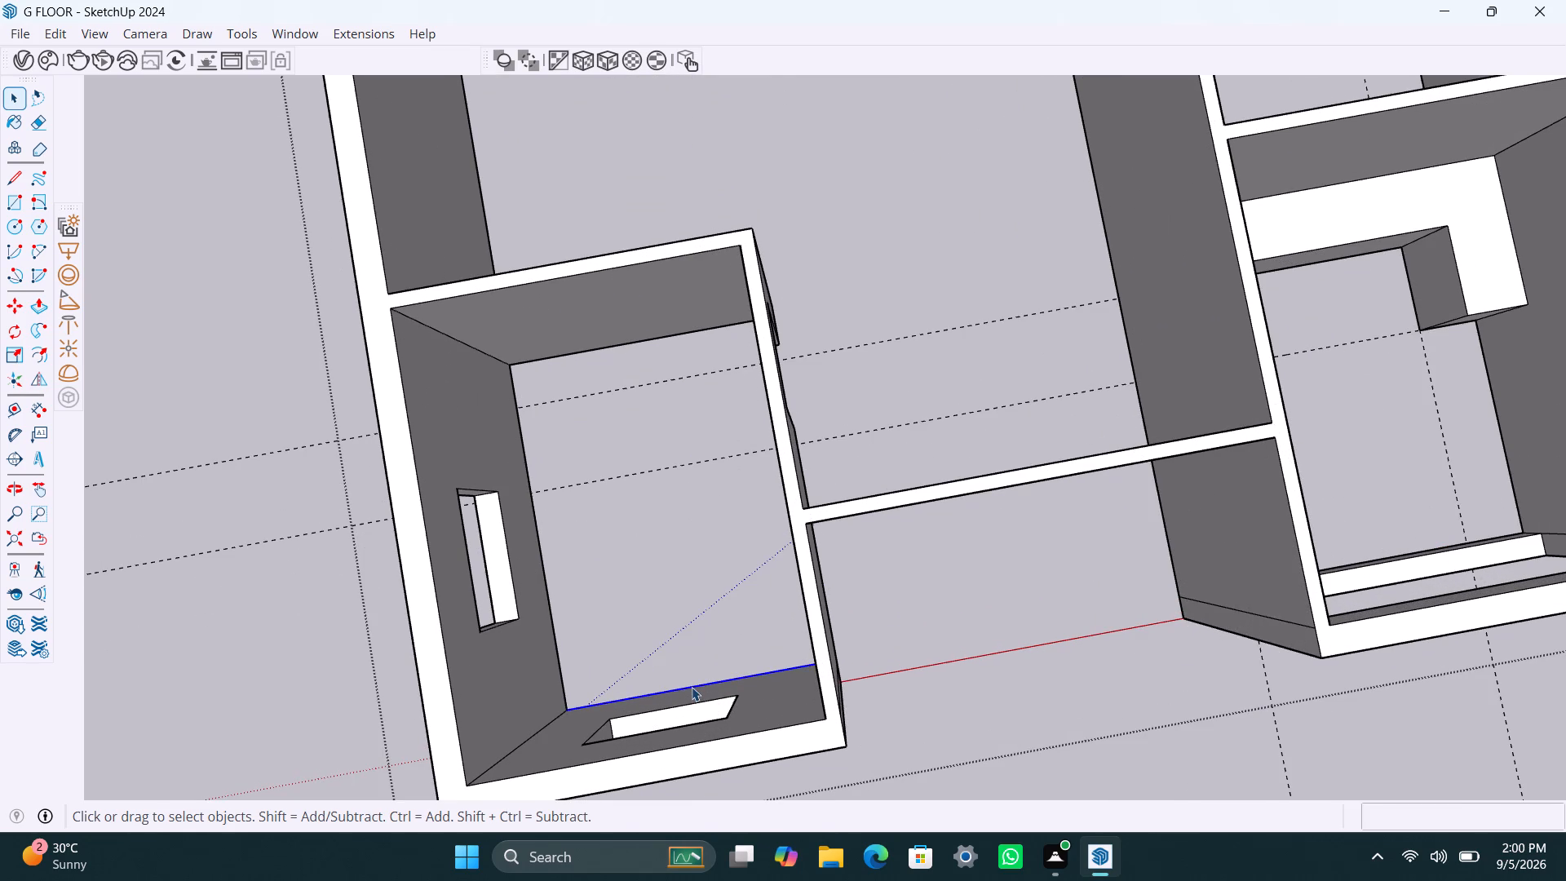
{"action": "key", "text": "m"}
{"action": "left_click", "coordinate": [692, 687]}
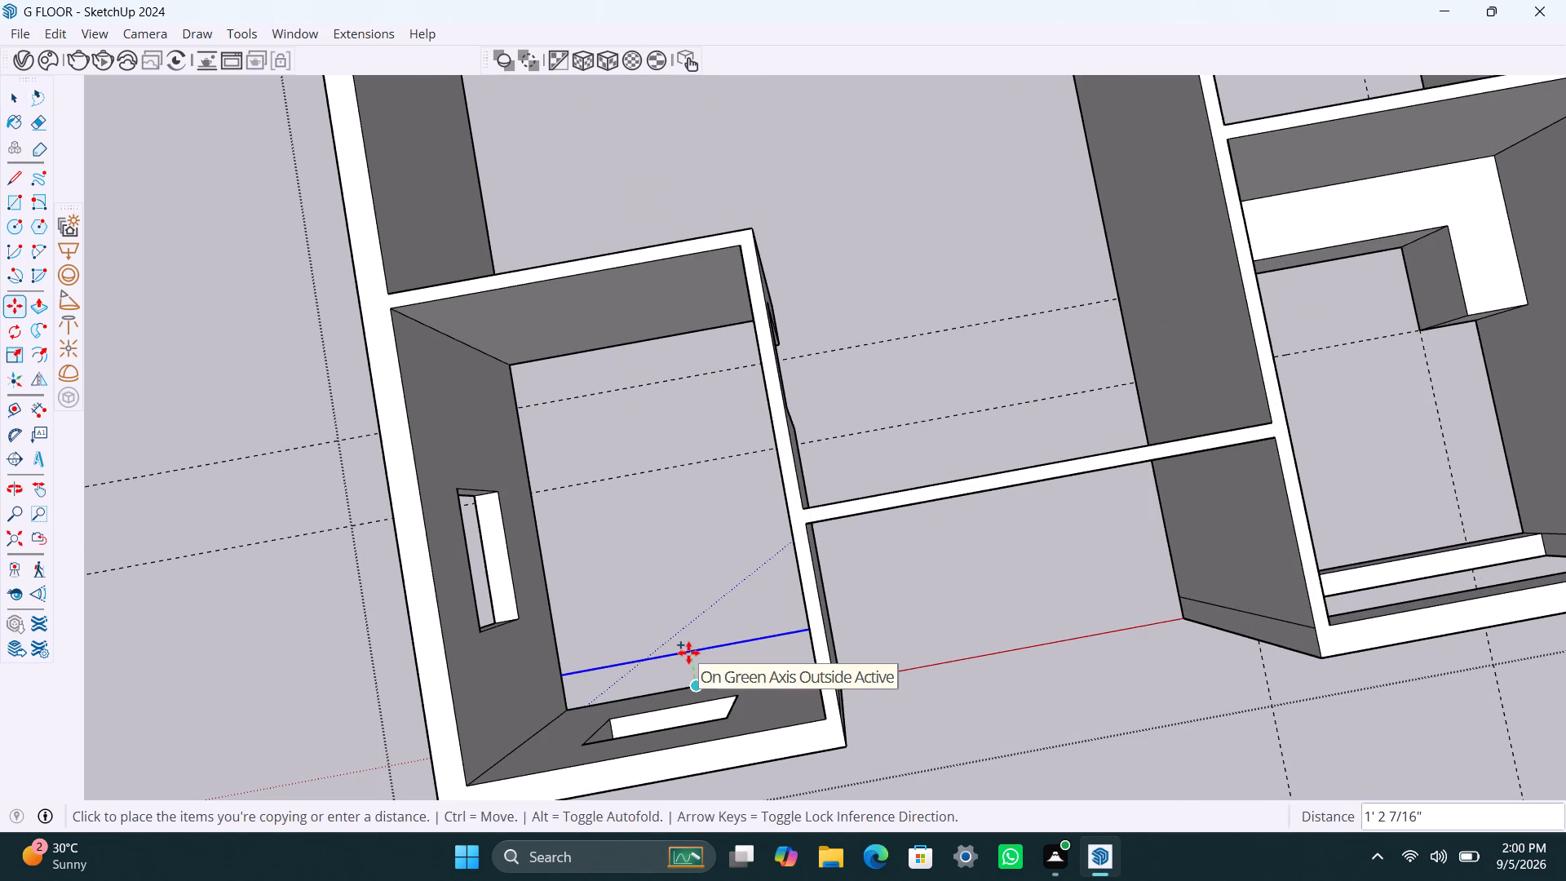
{"action": "type", "text": "2'"}
{"action": "key", "text": "Return"}
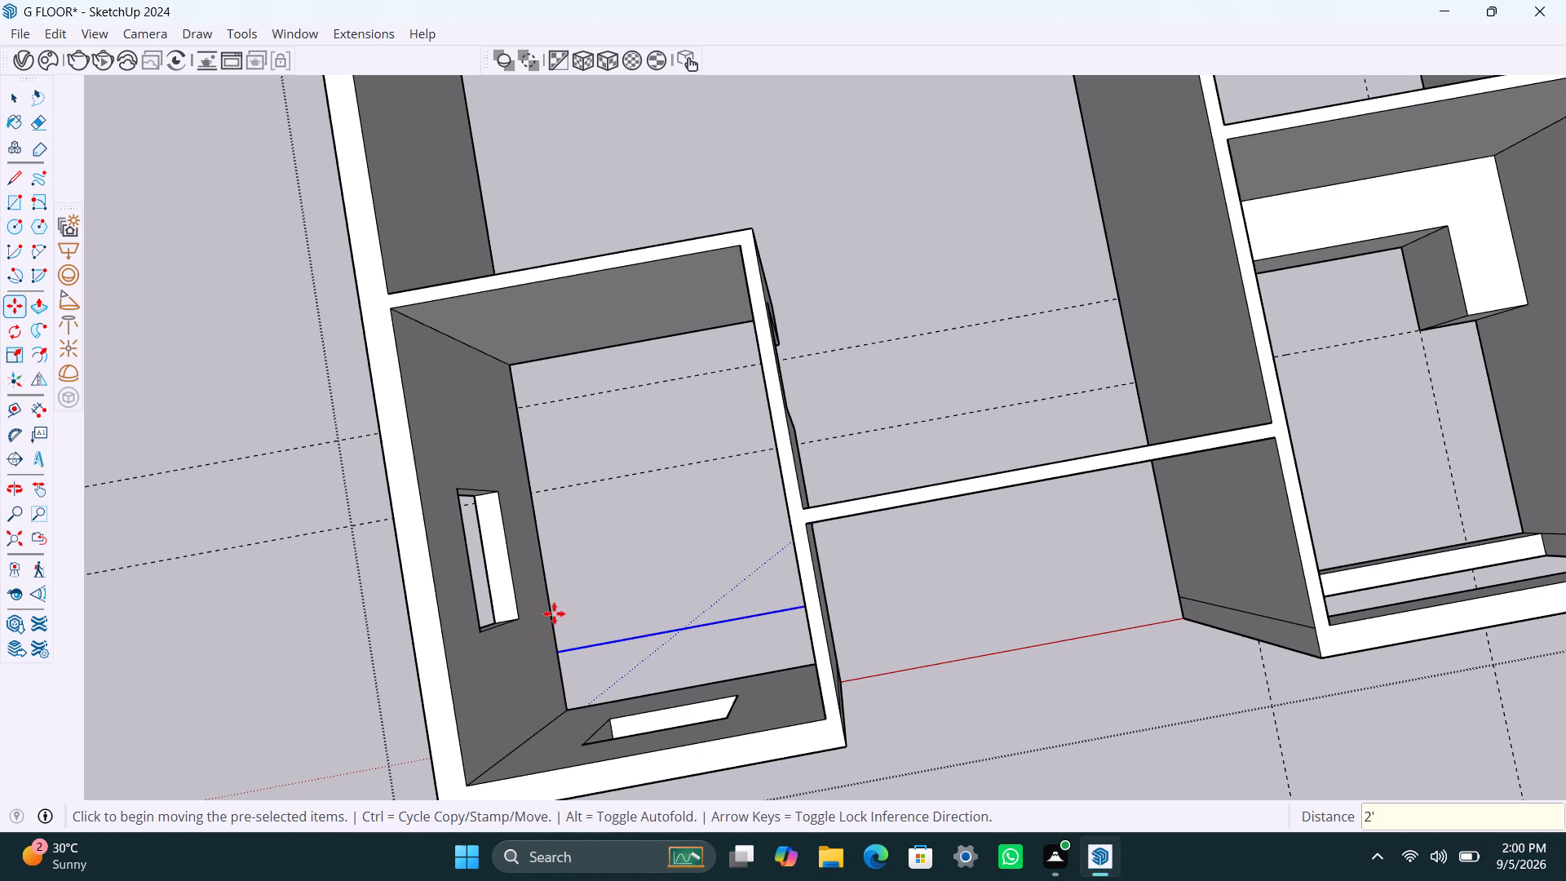
{"action": "key", "text": "space"}
Copy the windowed side wall's floor edge 2' into the room and delete the leftover line segment beside the corner.
{"action": "left_click", "coordinate": [548, 614]}
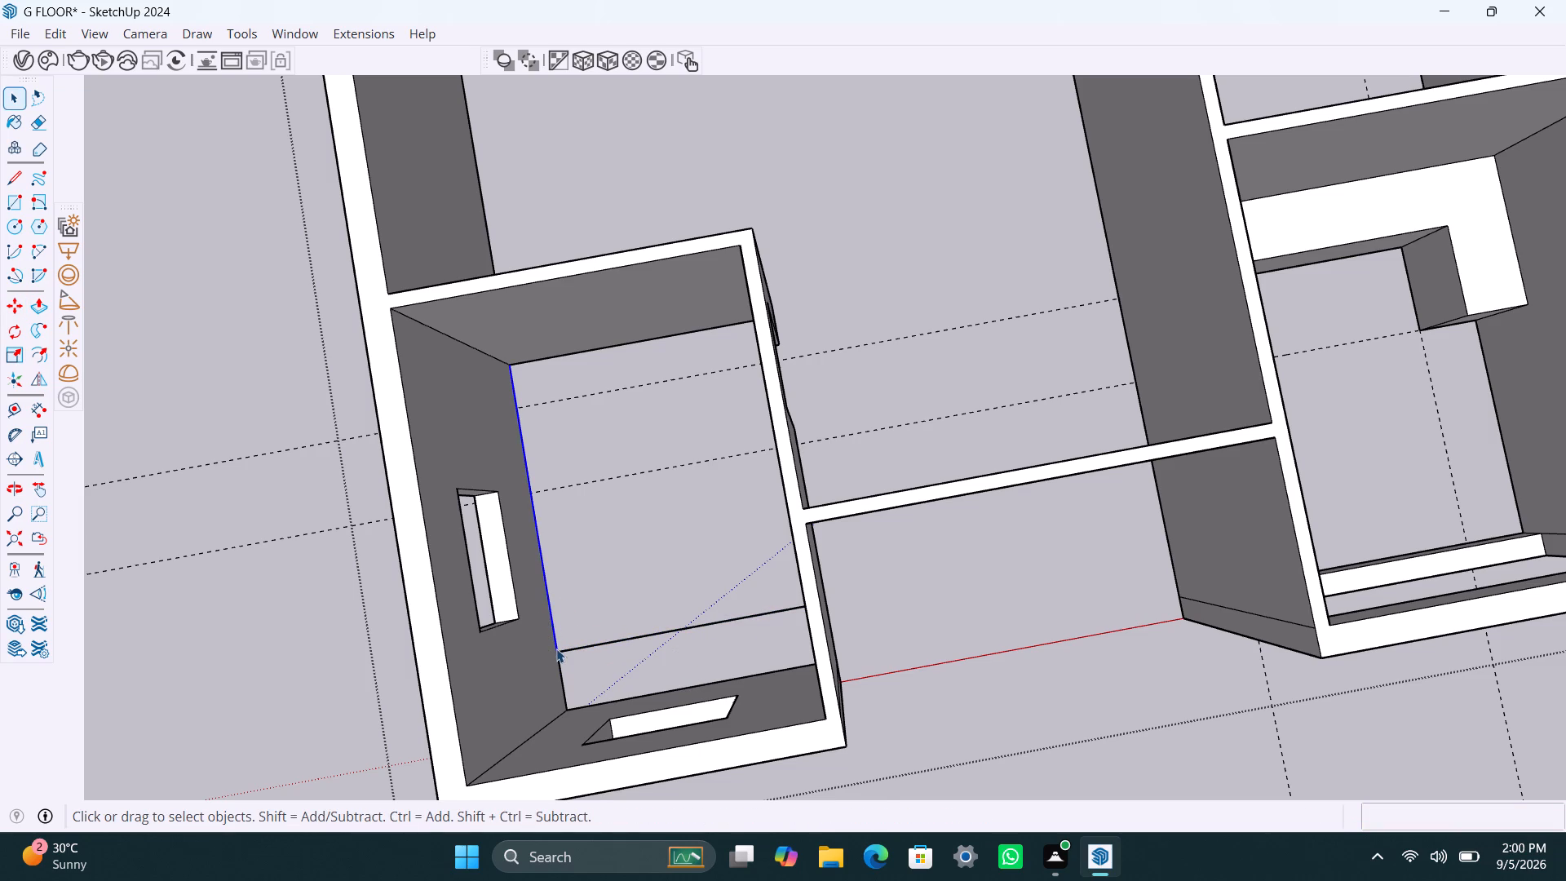
{"action": "key", "text": "m"}
{"action": "left_click", "coordinate": [556, 644]}
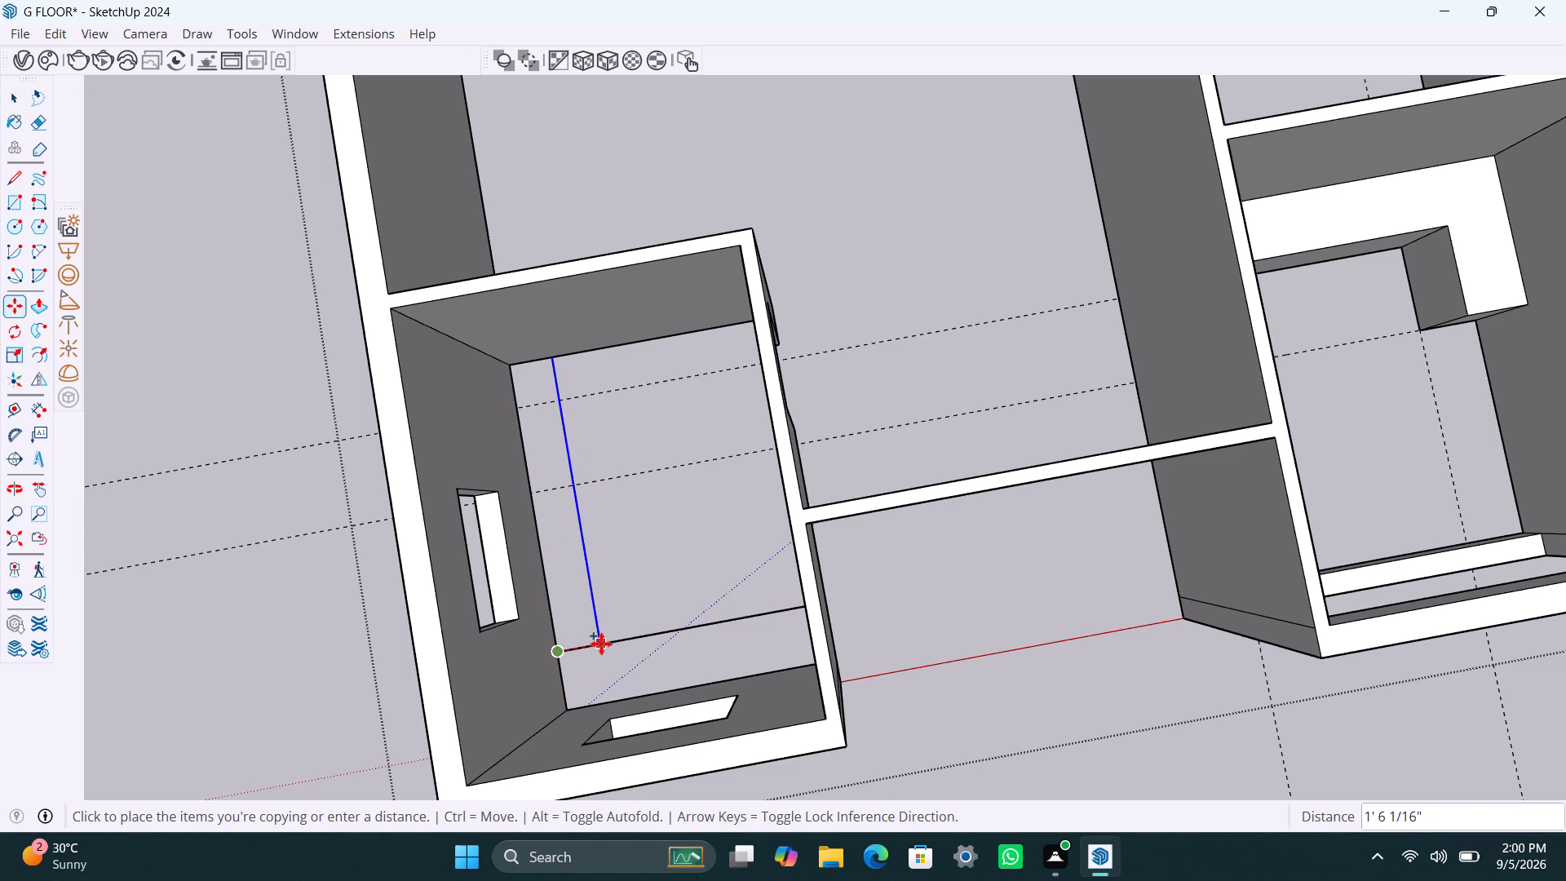
{"action": "type", "text": "2'"}
{"action": "key", "text": "Return"}
{"action": "key", "text": "space"}
{"action": "left_click", "coordinate": [602, 644]}
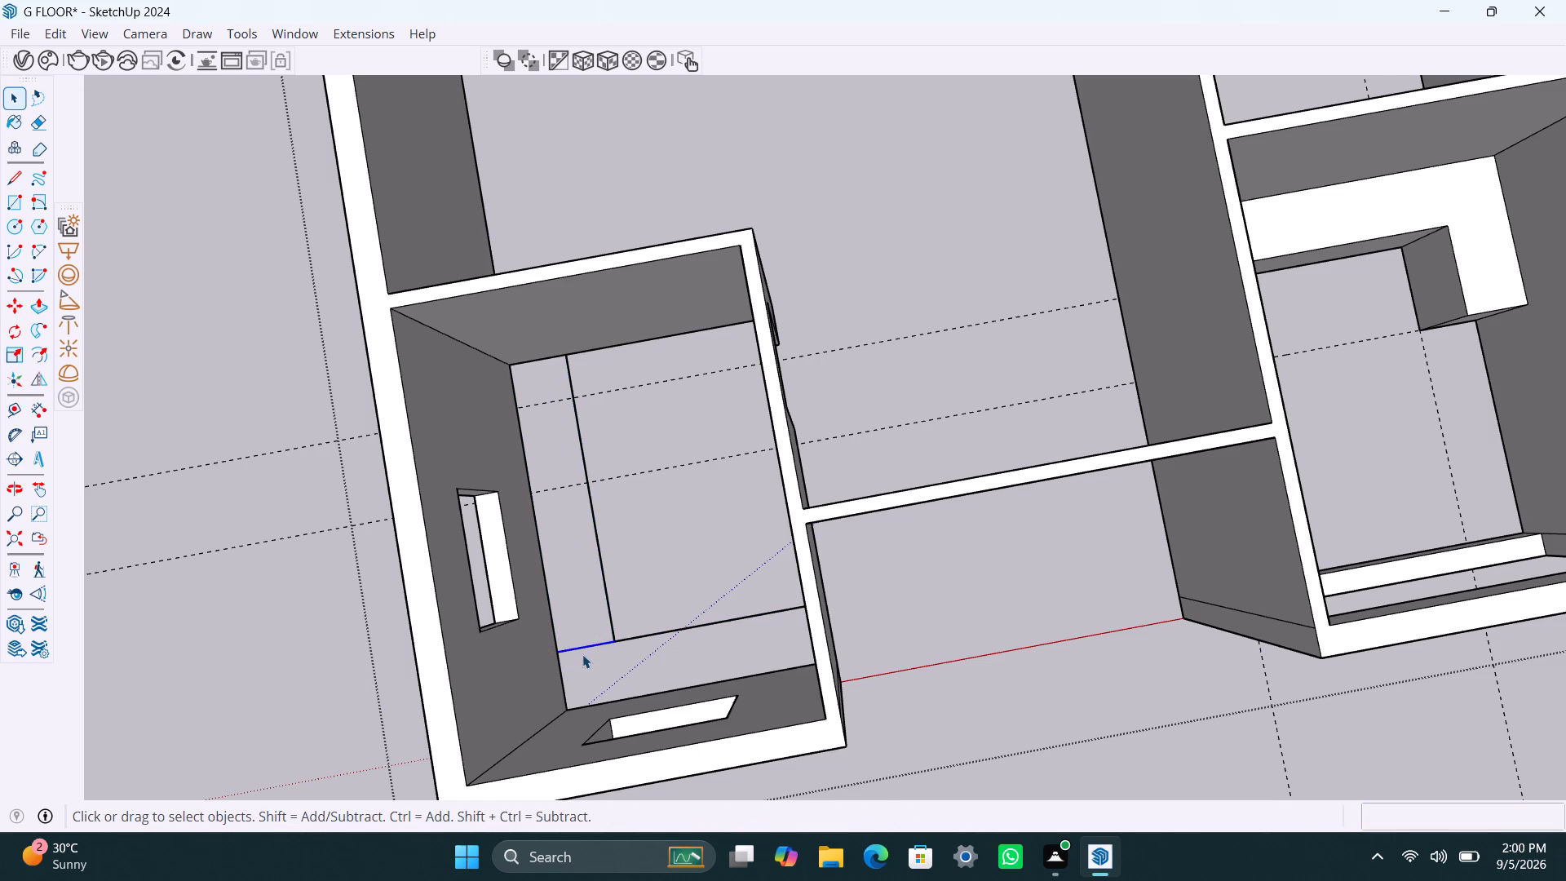
{"action": "key", "text": "Delete"}
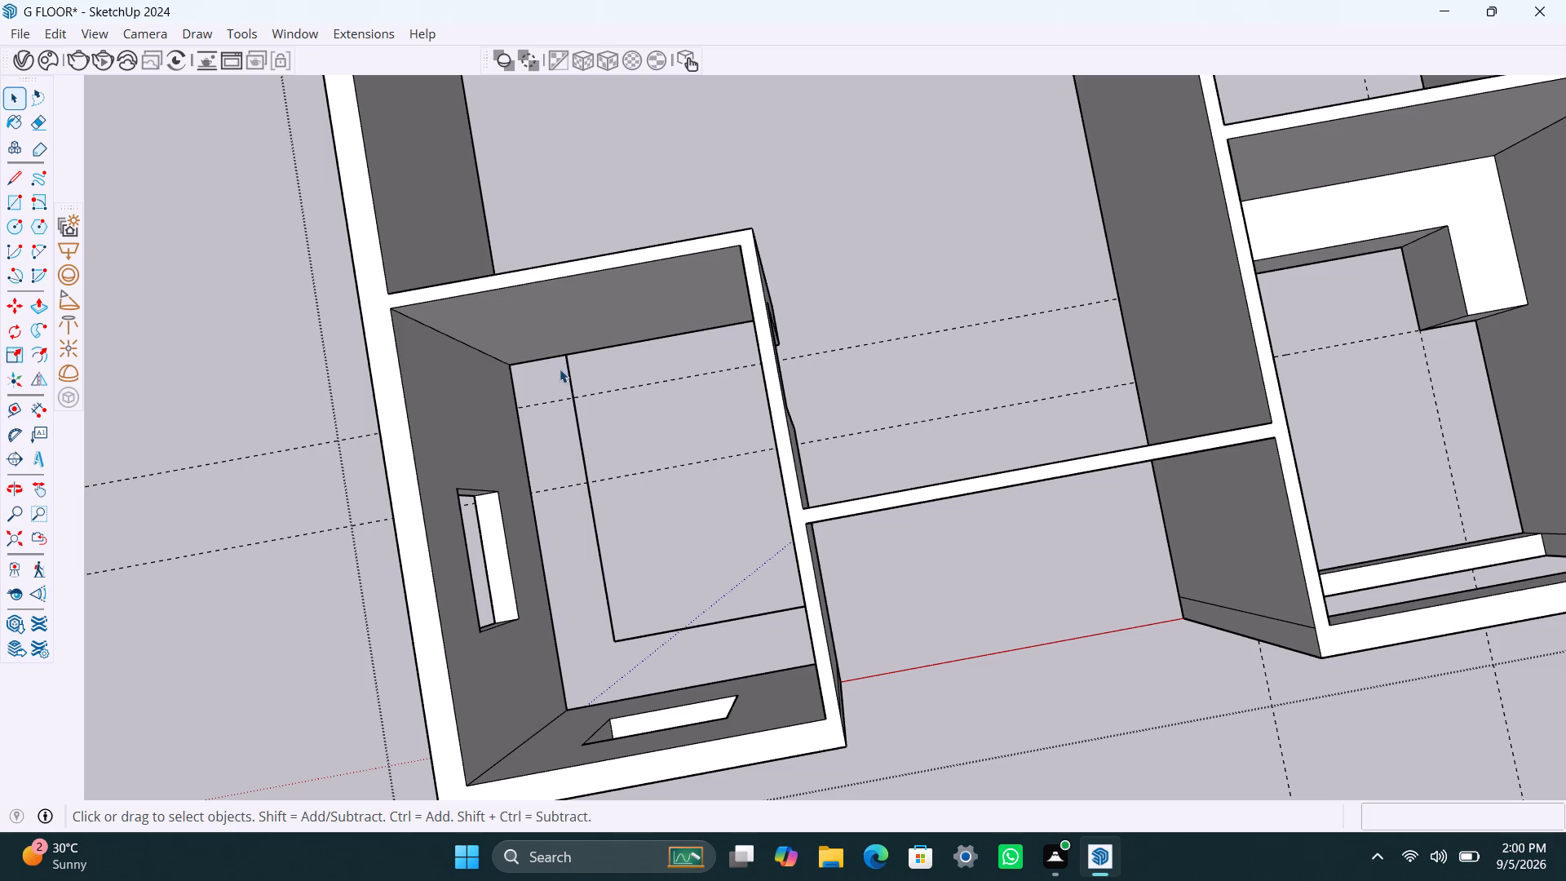
Copy the short back-wall floor edge 3' forward and delete the excess line behind it to finish an L-shaped outline.
{"action": "left_click", "coordinate": [546, 360]}
{"action": "key", "text": "m"}
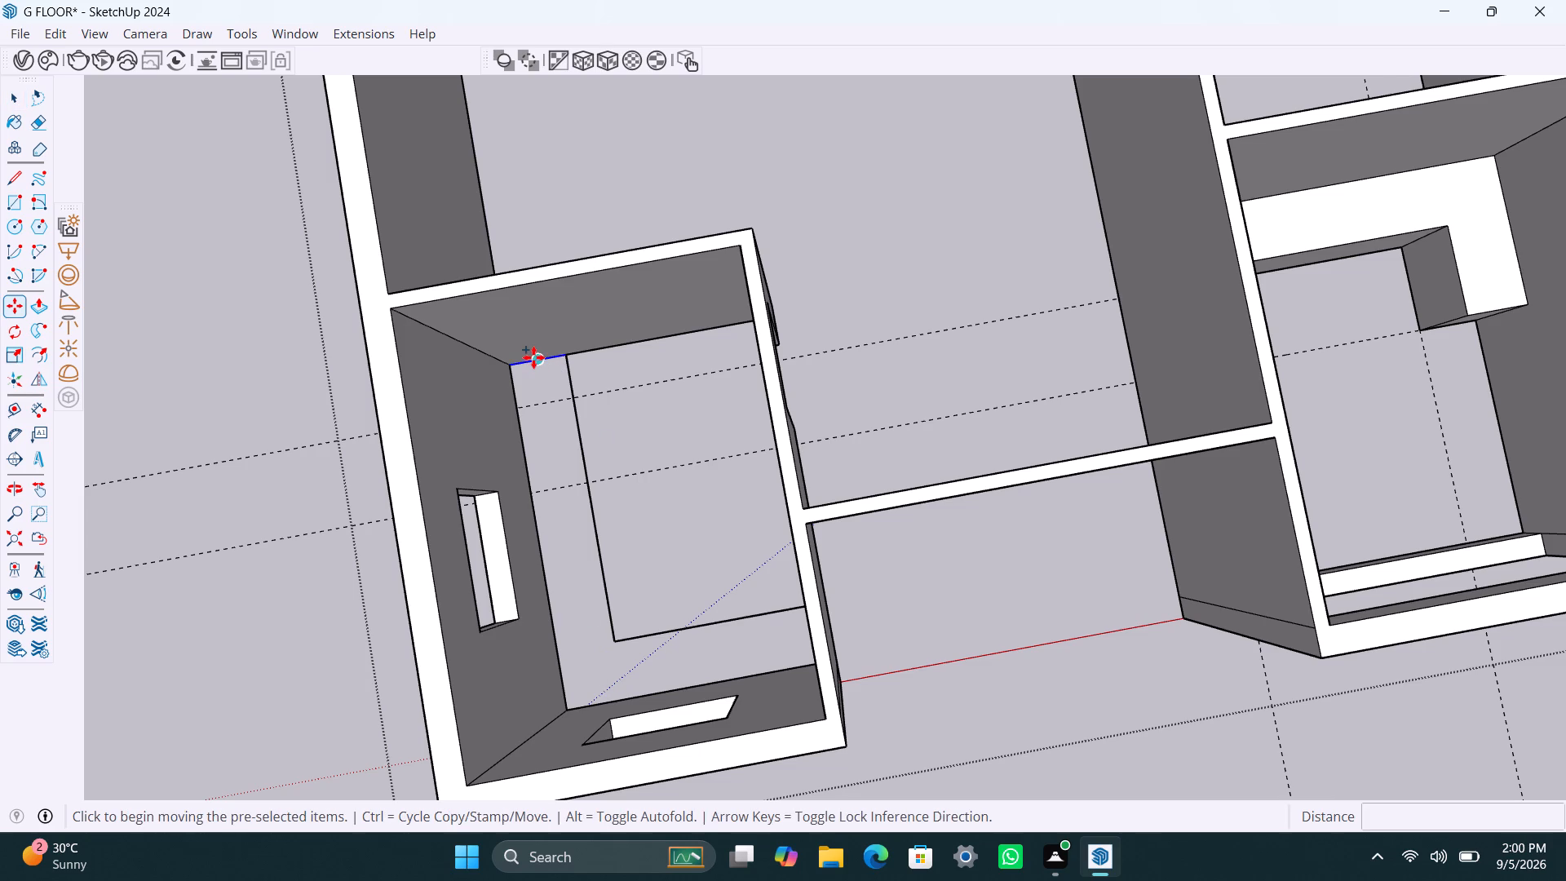
{"action": "left_click", "coordinate": [532, 360]}
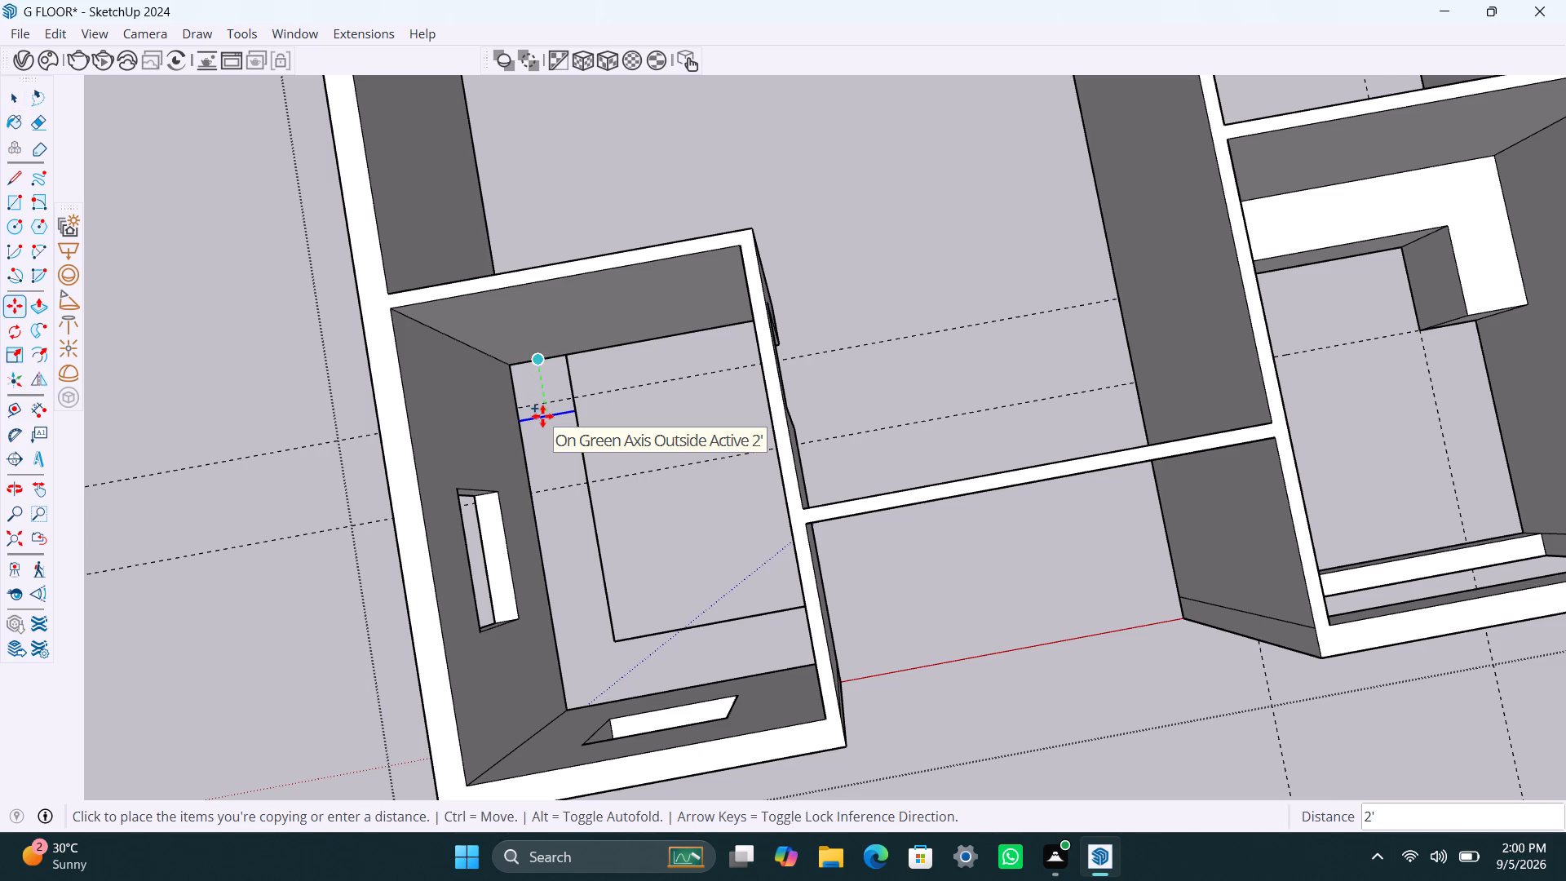
{"action": "type", "text": "3'"}
{"action": "key", "text": "Return"}
{"action": "key", "text": "space"}
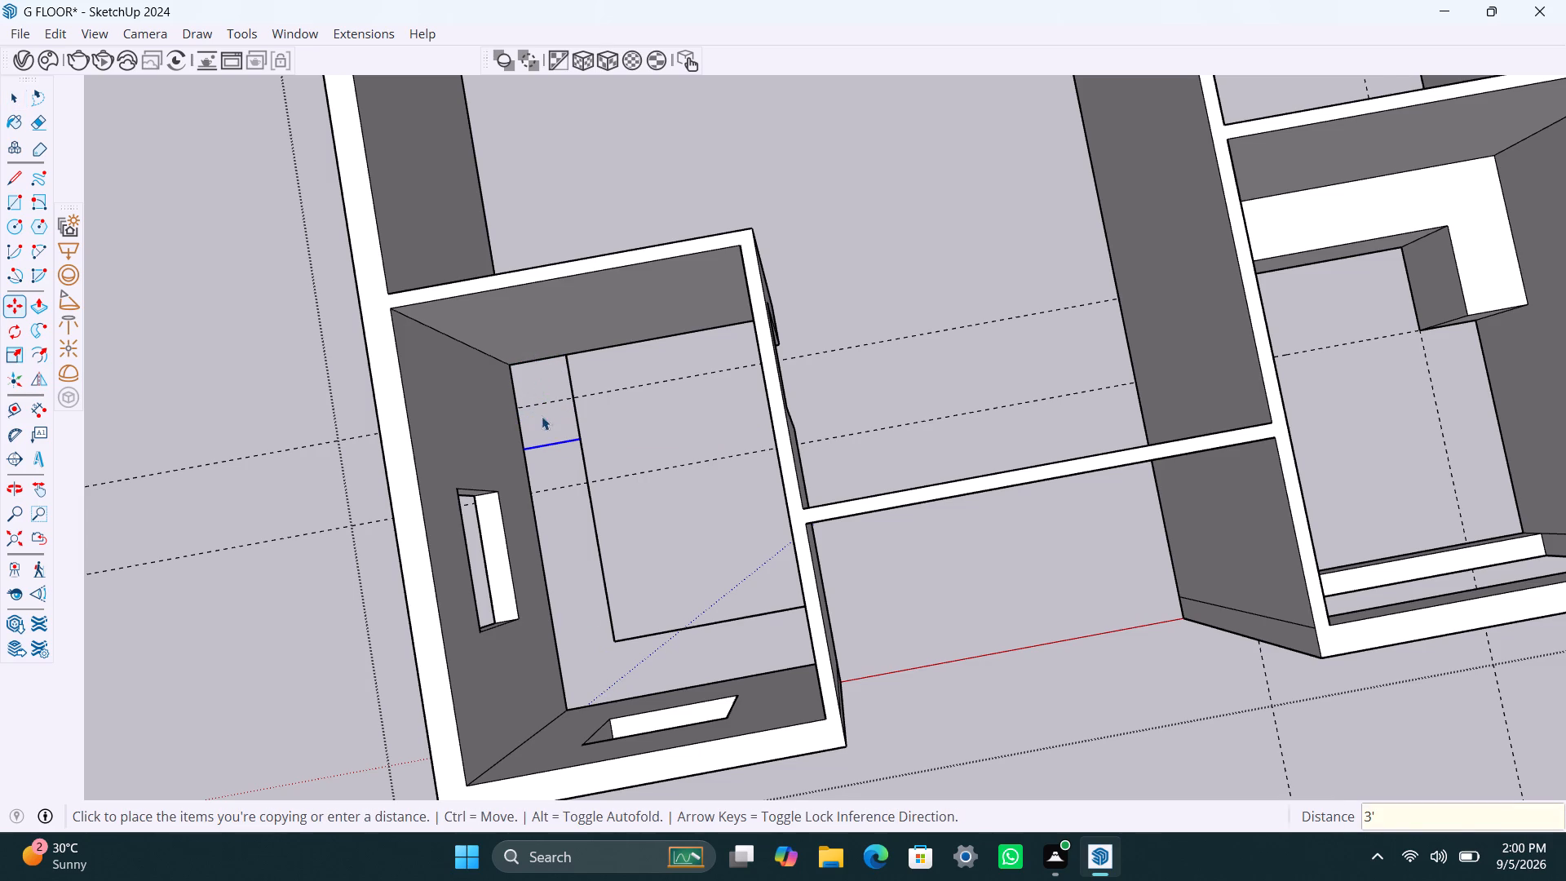
{"action": "left_click", "coordinate": [573, 406]}
{"action": "key", "text": "Delete"}
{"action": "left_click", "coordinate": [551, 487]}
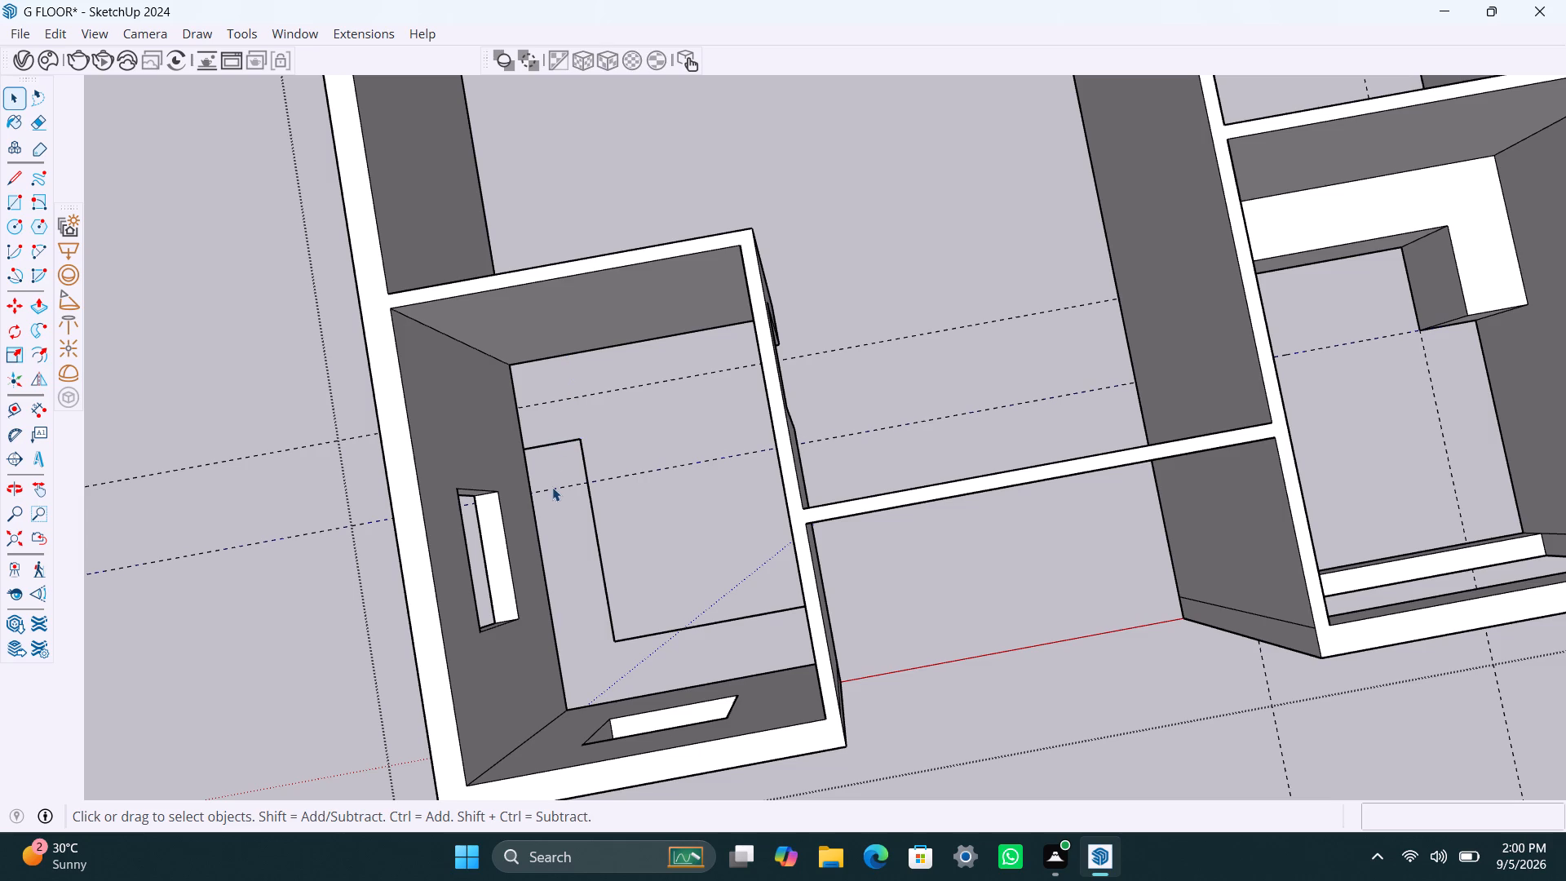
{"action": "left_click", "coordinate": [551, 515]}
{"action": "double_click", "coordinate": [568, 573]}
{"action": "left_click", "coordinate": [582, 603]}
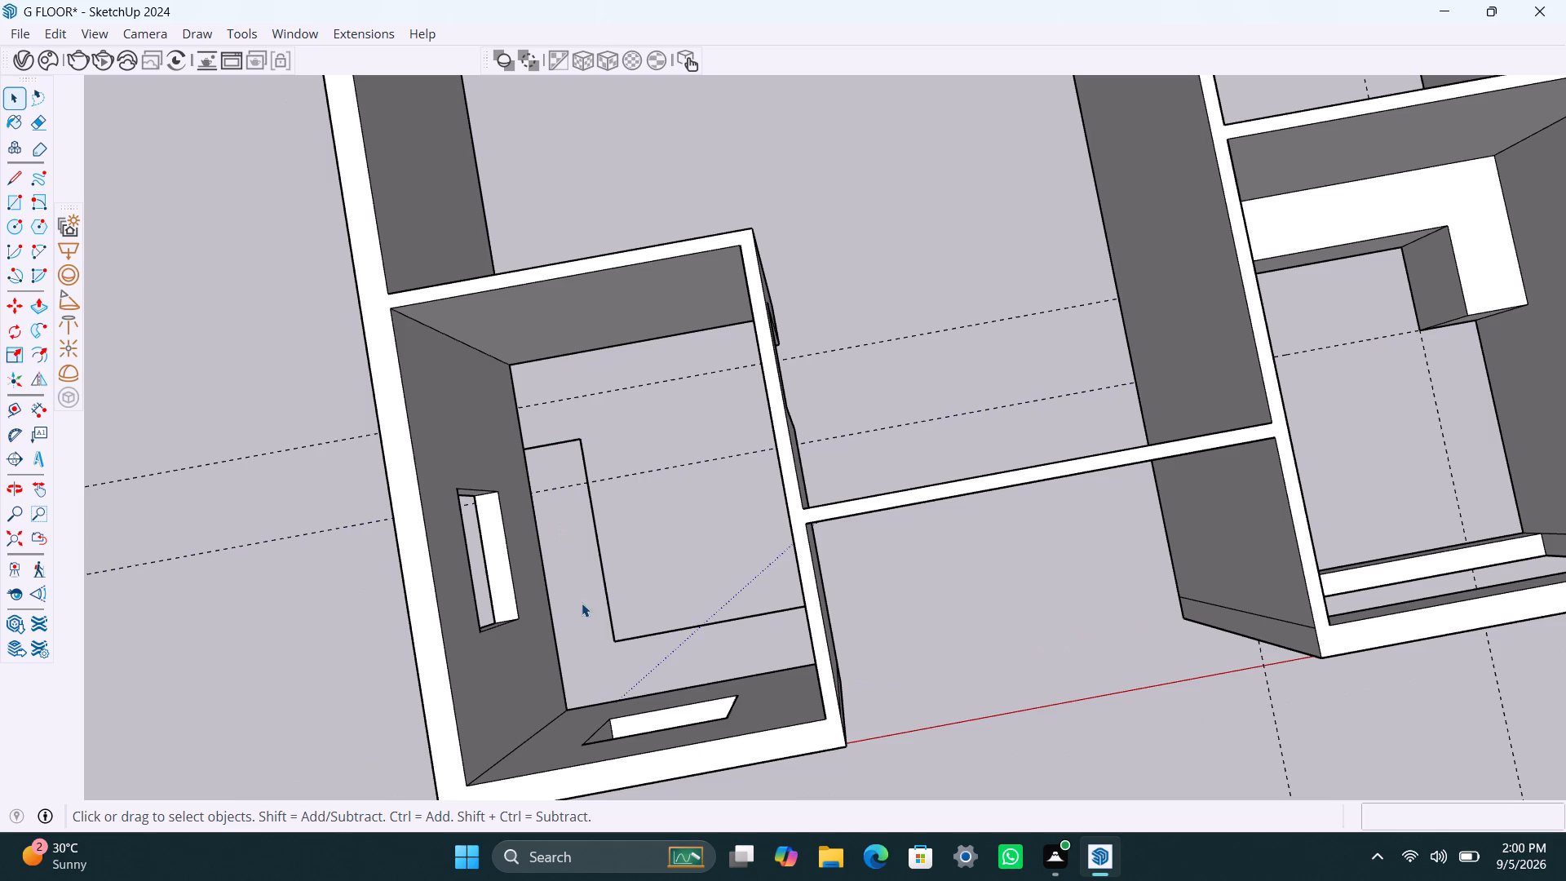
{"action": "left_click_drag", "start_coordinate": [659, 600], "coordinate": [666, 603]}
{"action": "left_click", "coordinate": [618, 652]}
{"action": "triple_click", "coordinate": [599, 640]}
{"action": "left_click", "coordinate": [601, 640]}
Trace the full L-shaped outline along the windowed side and front walls with the Line tool to create a face.
{"action": "scroll", "coordinate": [600, 629], "scroll_direction": "up", "scroll_amount": 4}
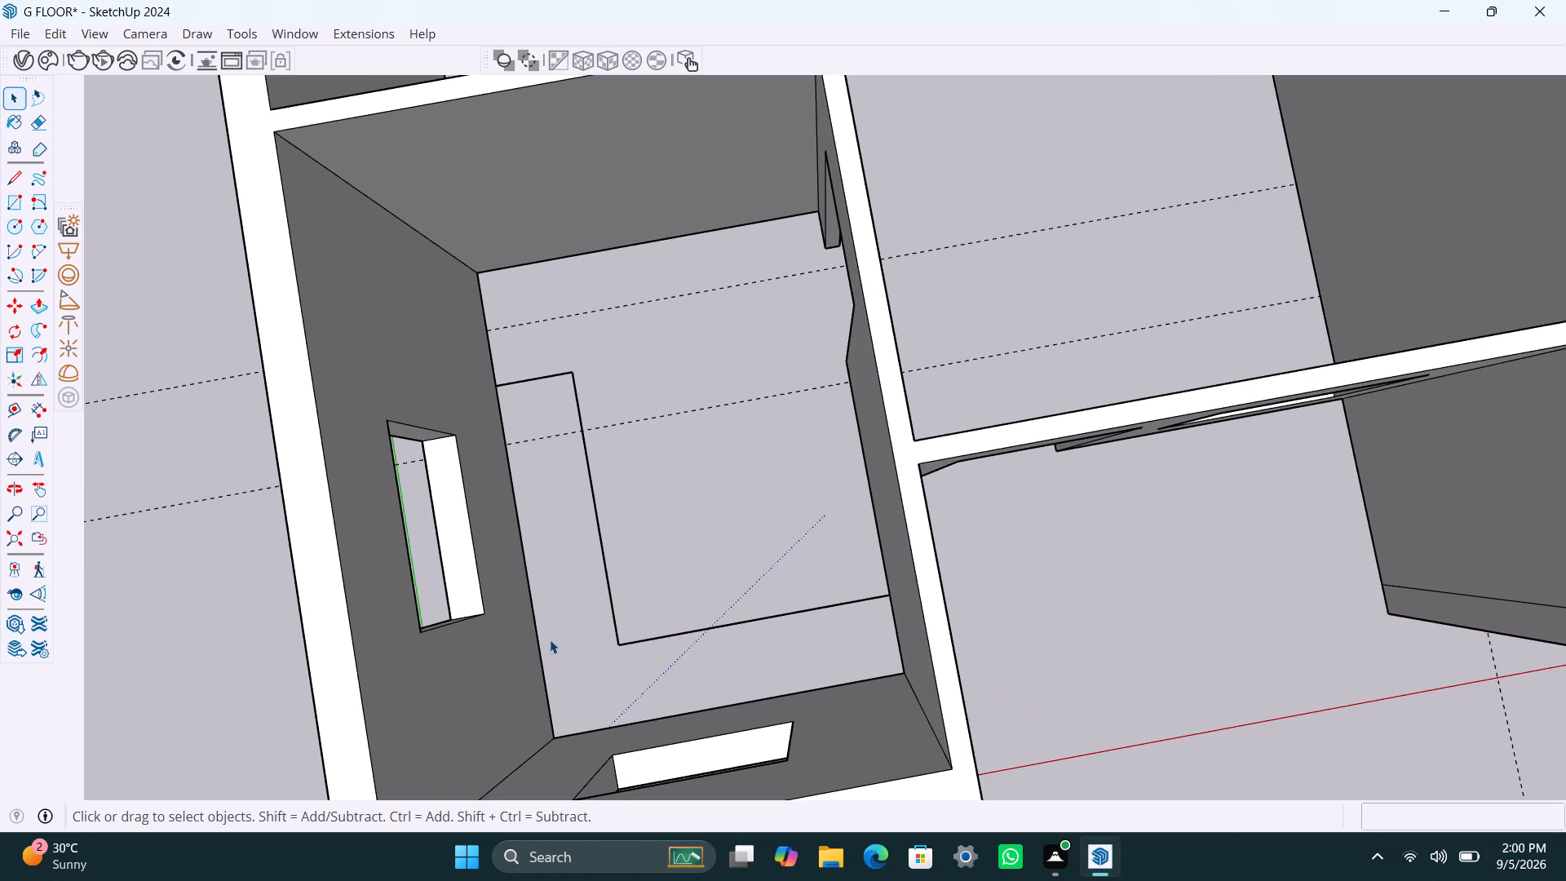
{"action": "key", "text": "l"}
{"action": "left_click", "coordinate": [501, 379]}
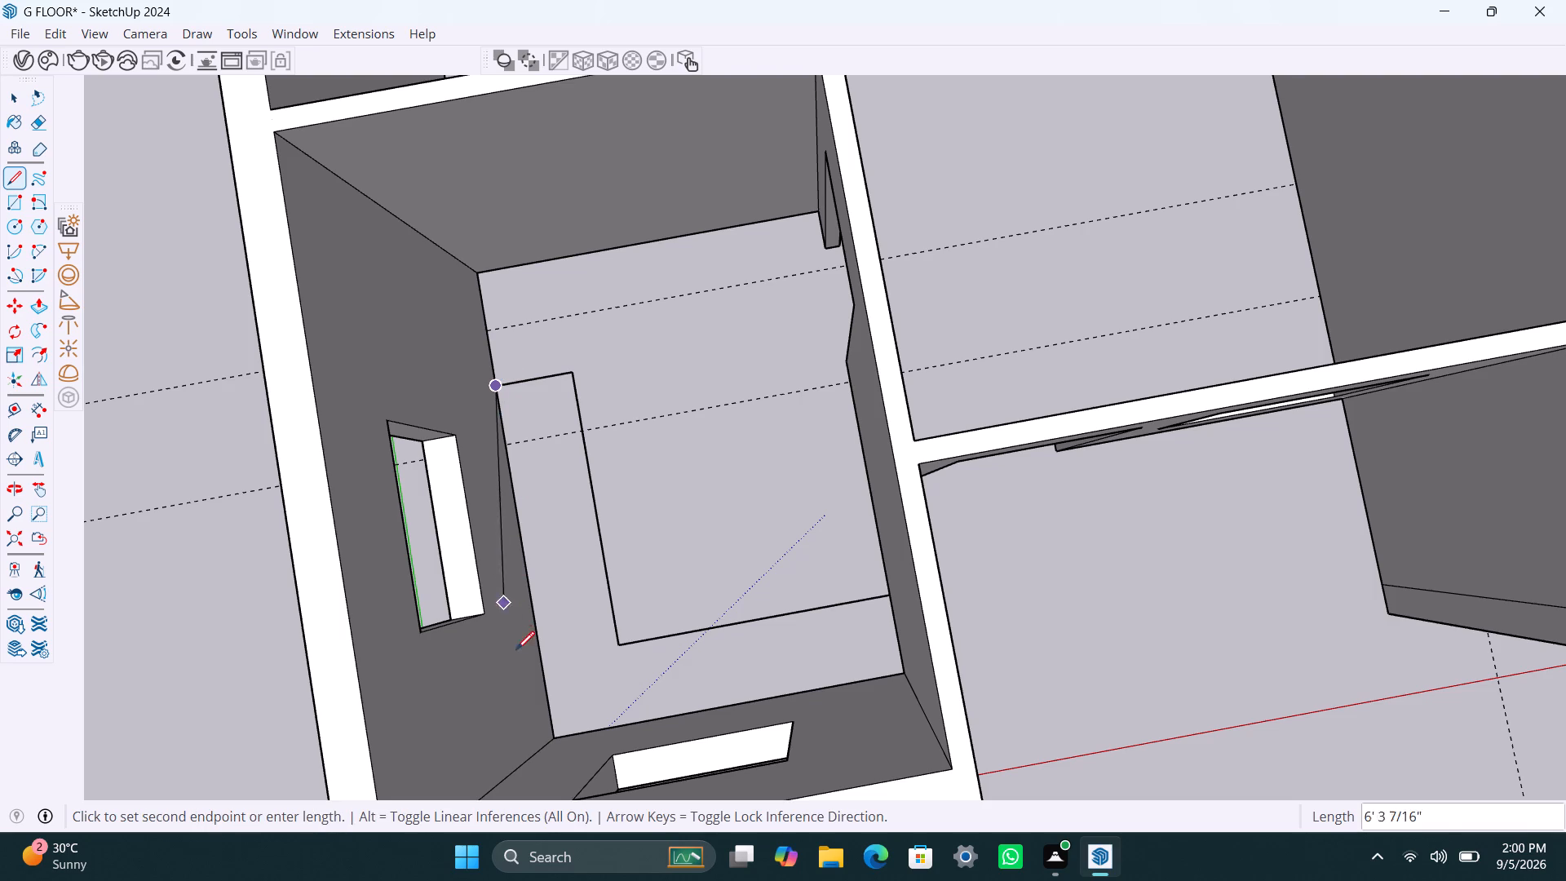
{"action": "left_click", "coordinate": [560, 736]}
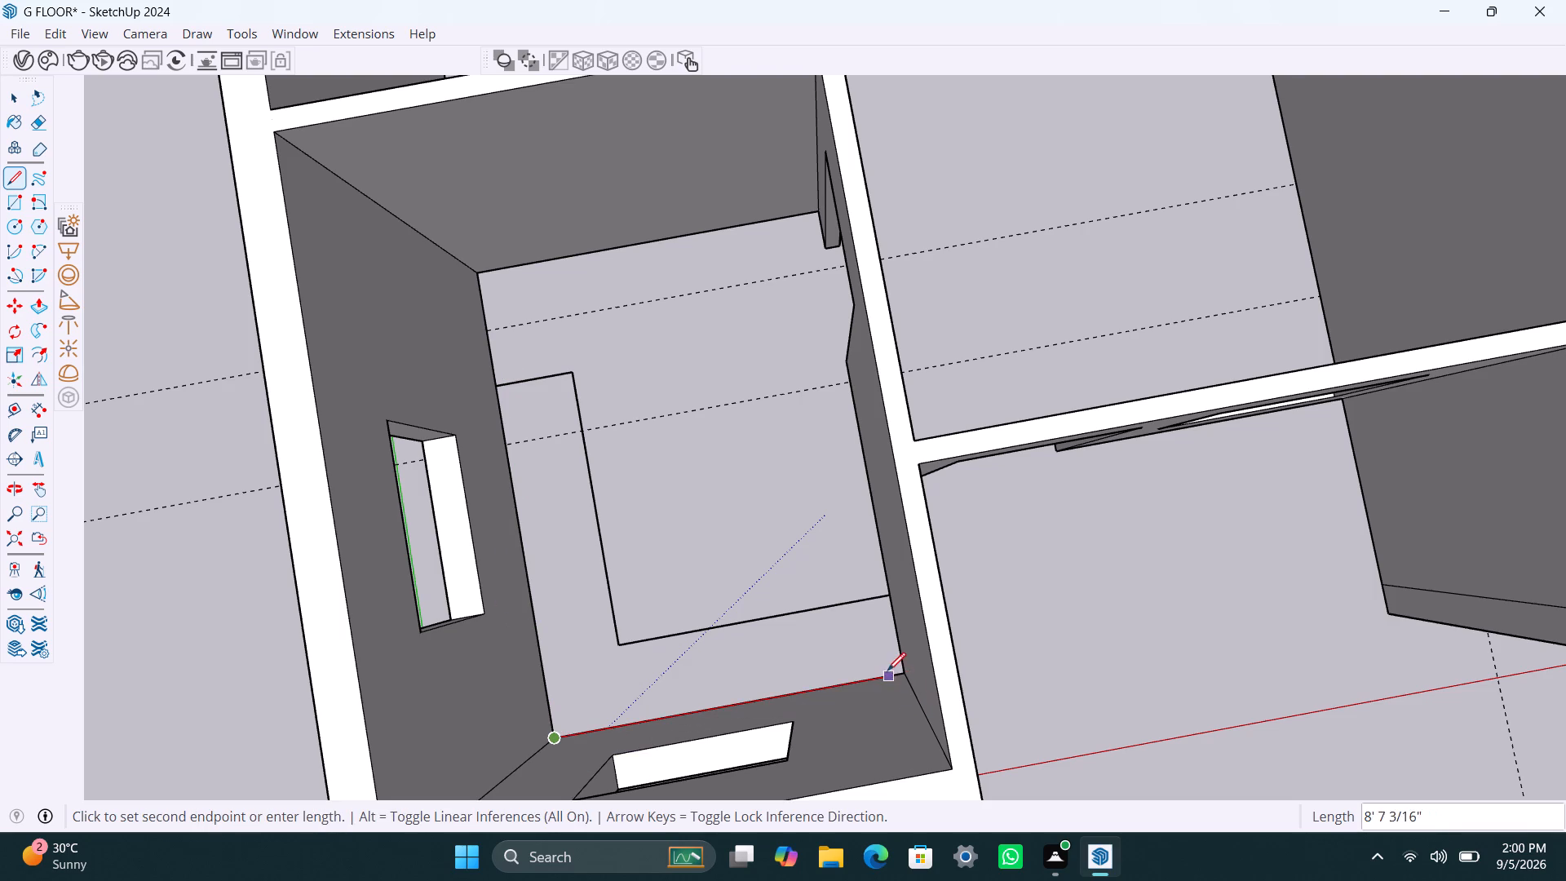
{"action": "left_click", "coordinate": [898, 672]}
{"action": "left_click", "coordinate": [895, 591]}
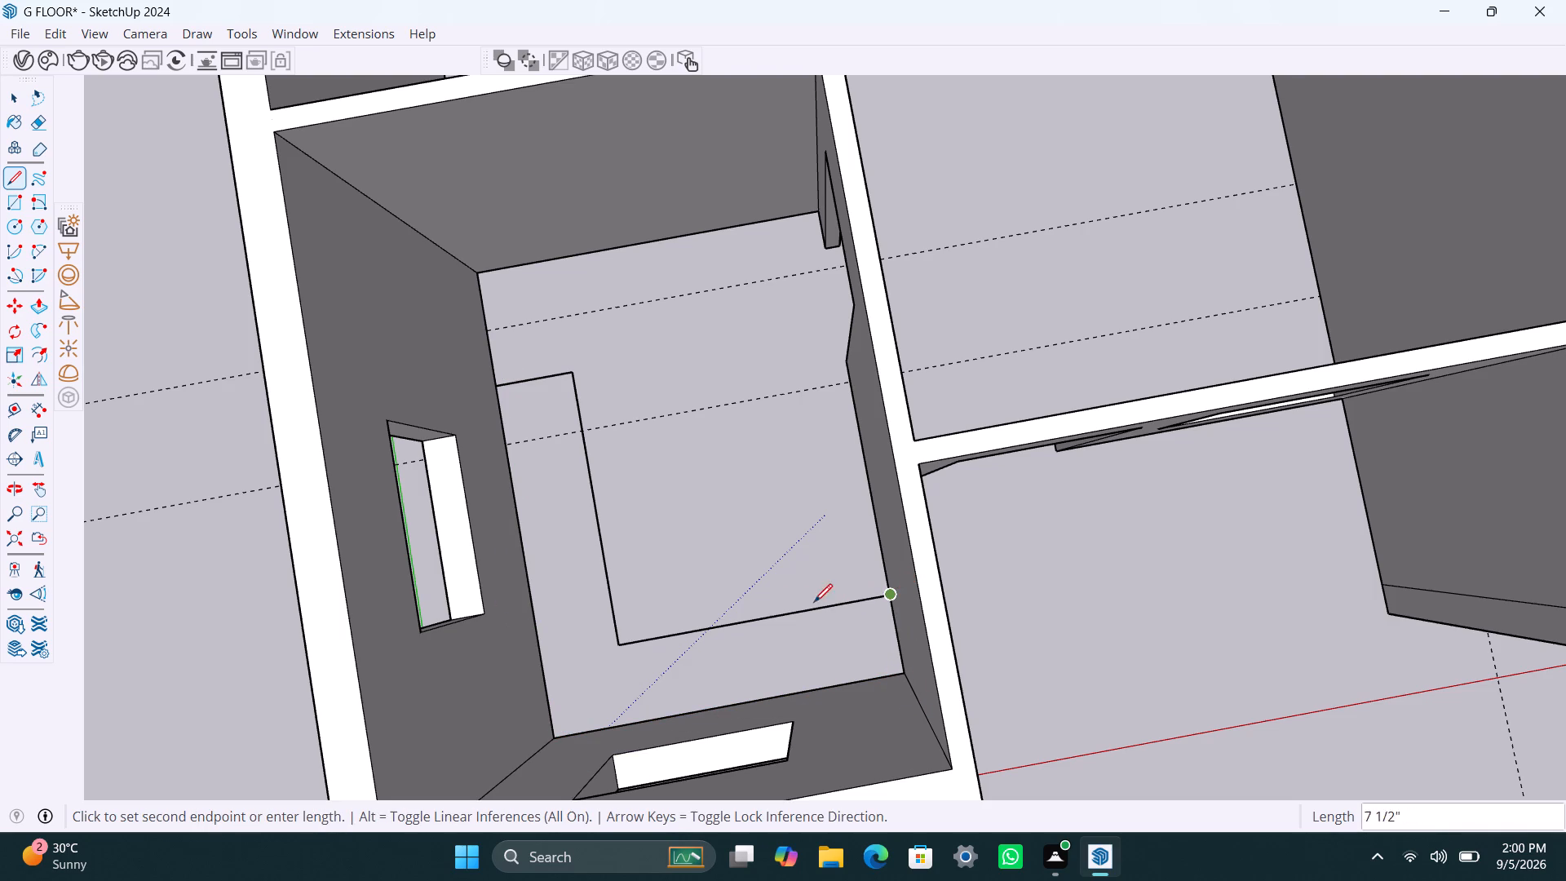
{"action": "left_click", "coordinate": [618, 641]}
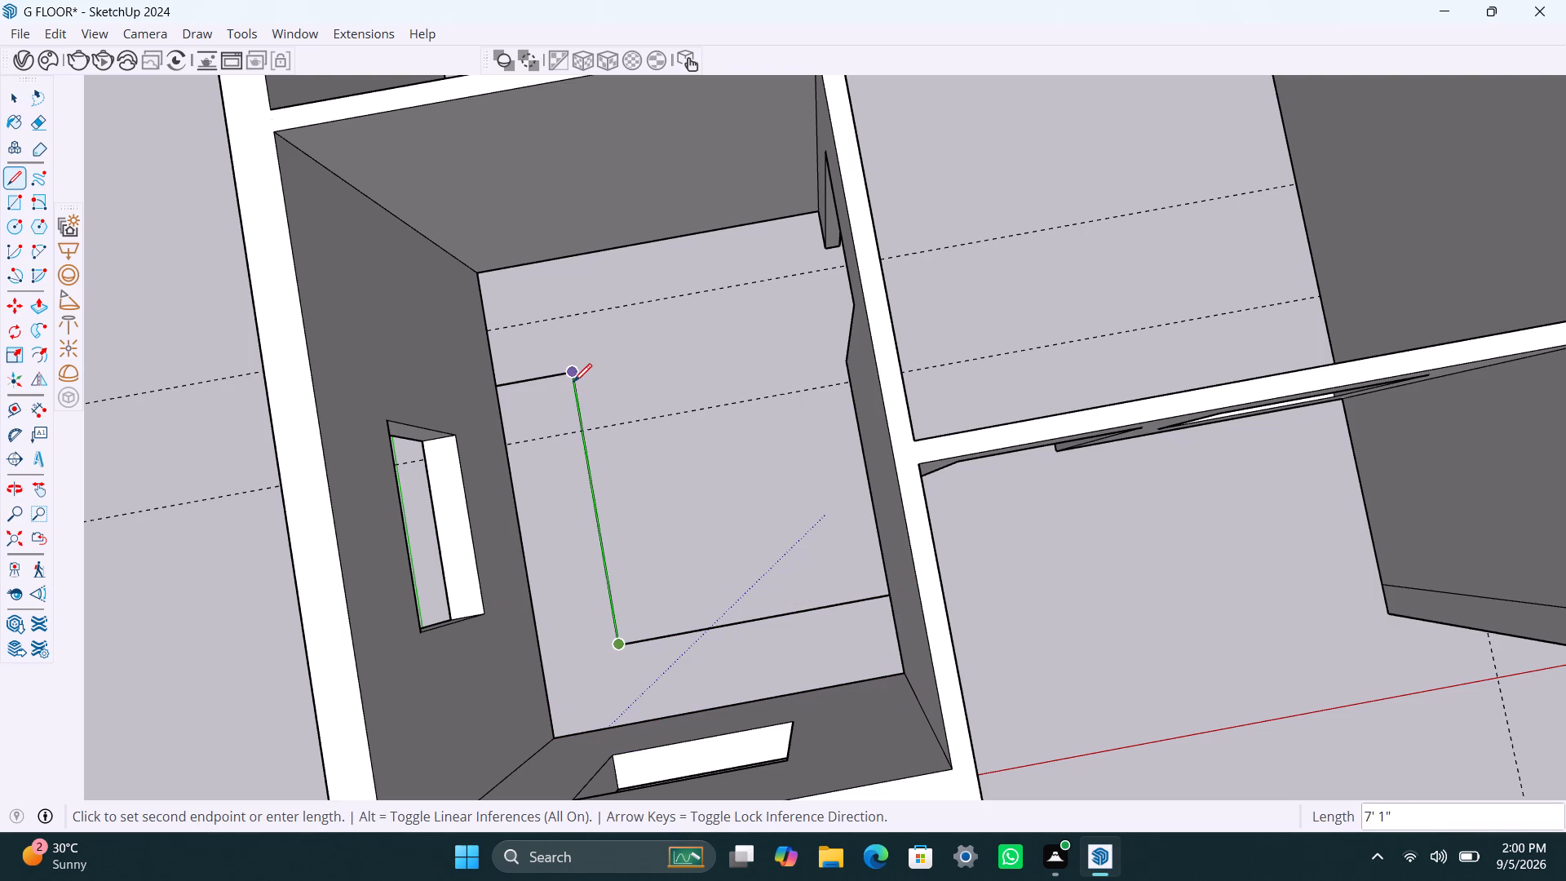
{"action": "left_click", "coordinate": [573, 380]}
{"action": "left_click", "coordinate": [489, 387]}
{"action": "key", "text": "space"}
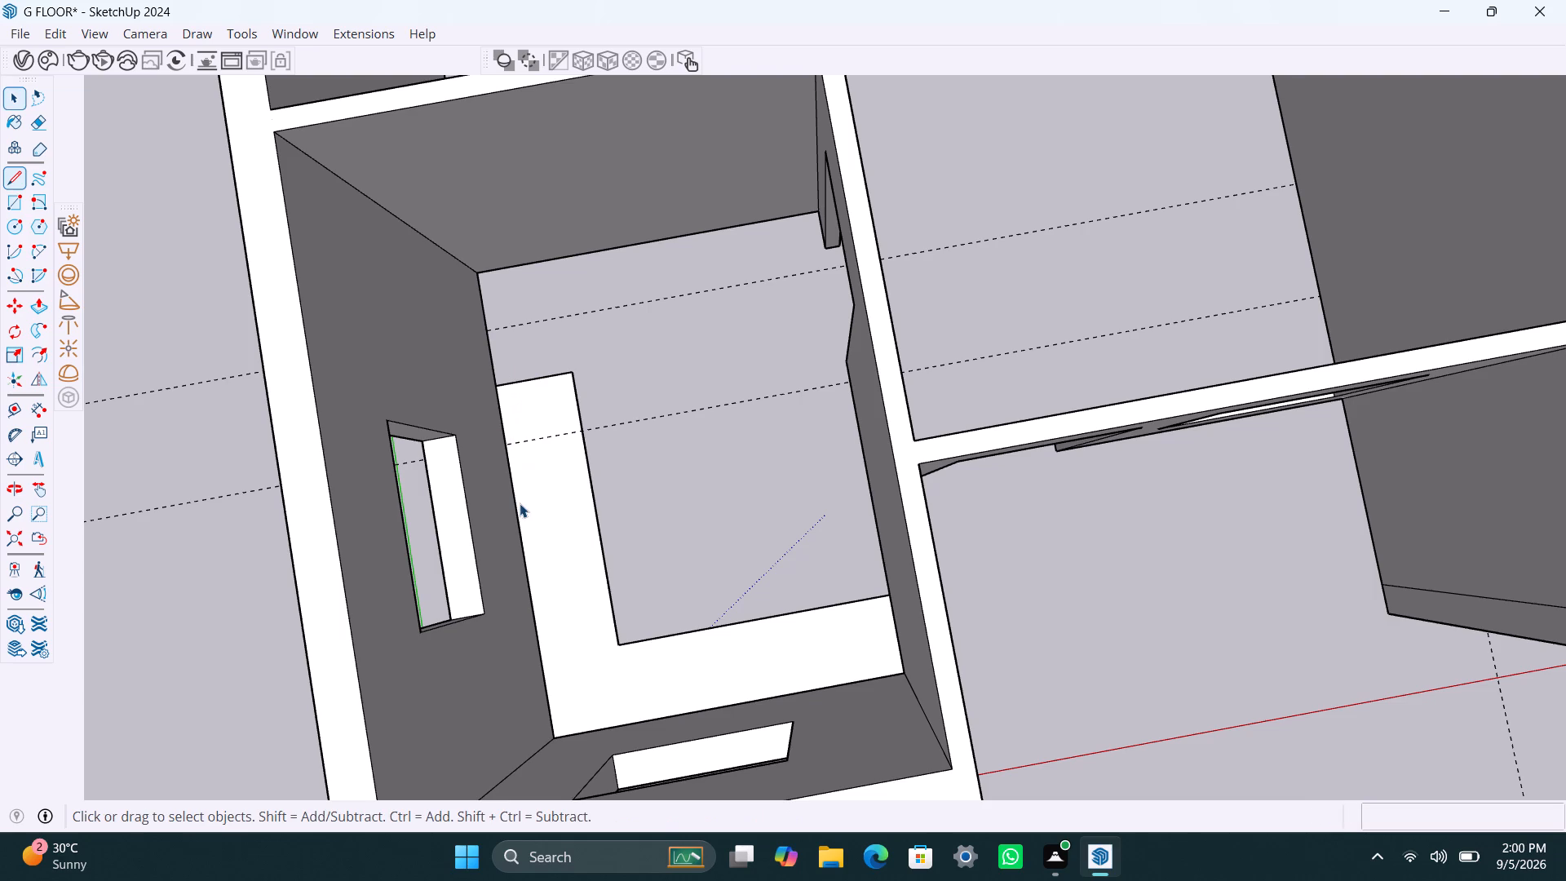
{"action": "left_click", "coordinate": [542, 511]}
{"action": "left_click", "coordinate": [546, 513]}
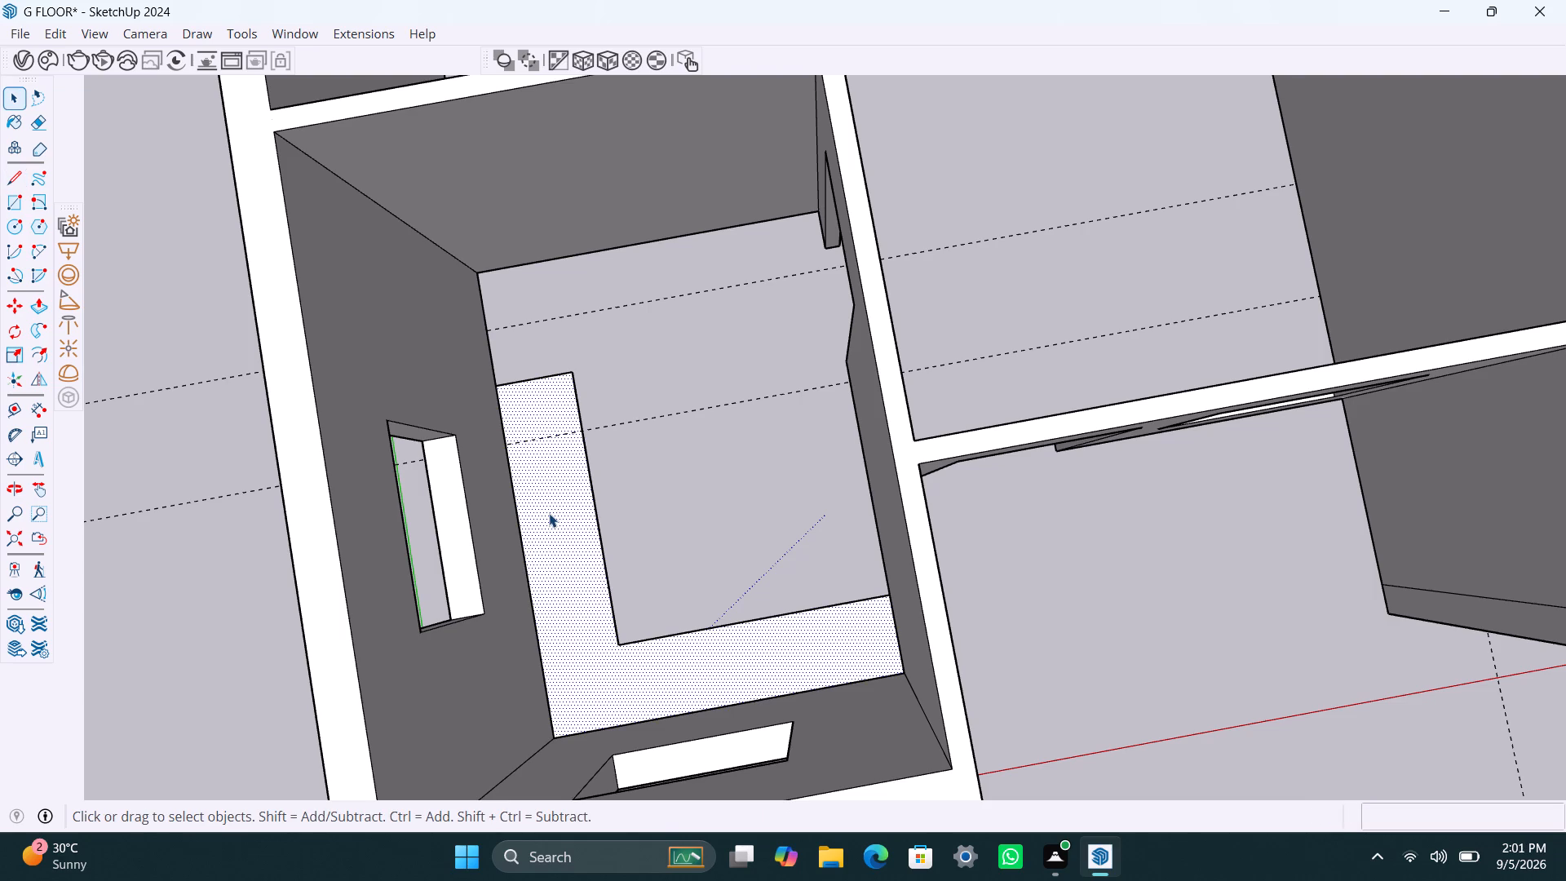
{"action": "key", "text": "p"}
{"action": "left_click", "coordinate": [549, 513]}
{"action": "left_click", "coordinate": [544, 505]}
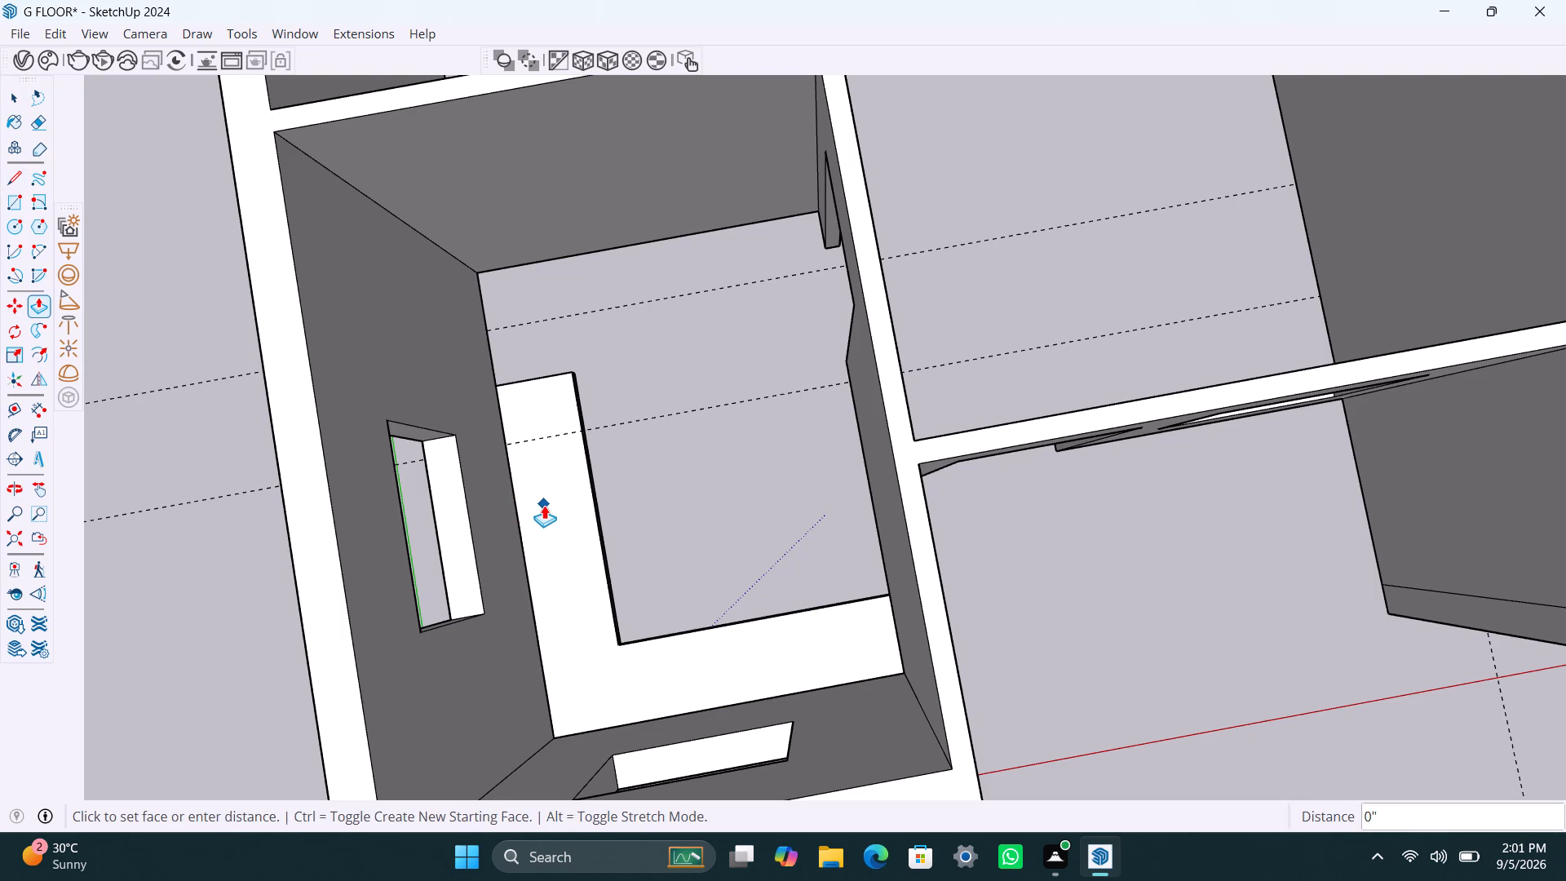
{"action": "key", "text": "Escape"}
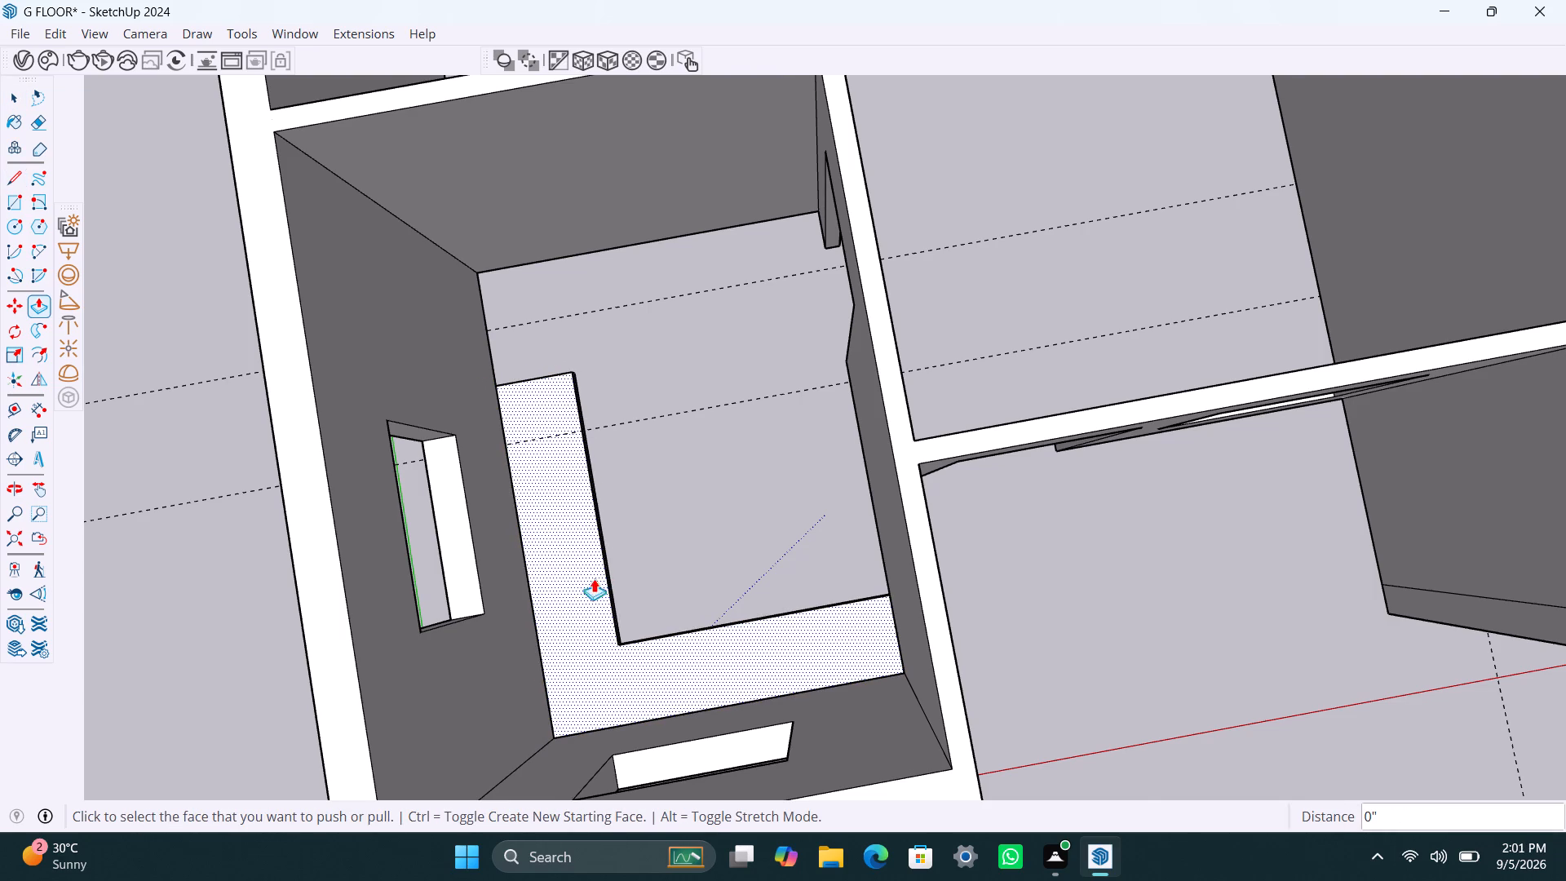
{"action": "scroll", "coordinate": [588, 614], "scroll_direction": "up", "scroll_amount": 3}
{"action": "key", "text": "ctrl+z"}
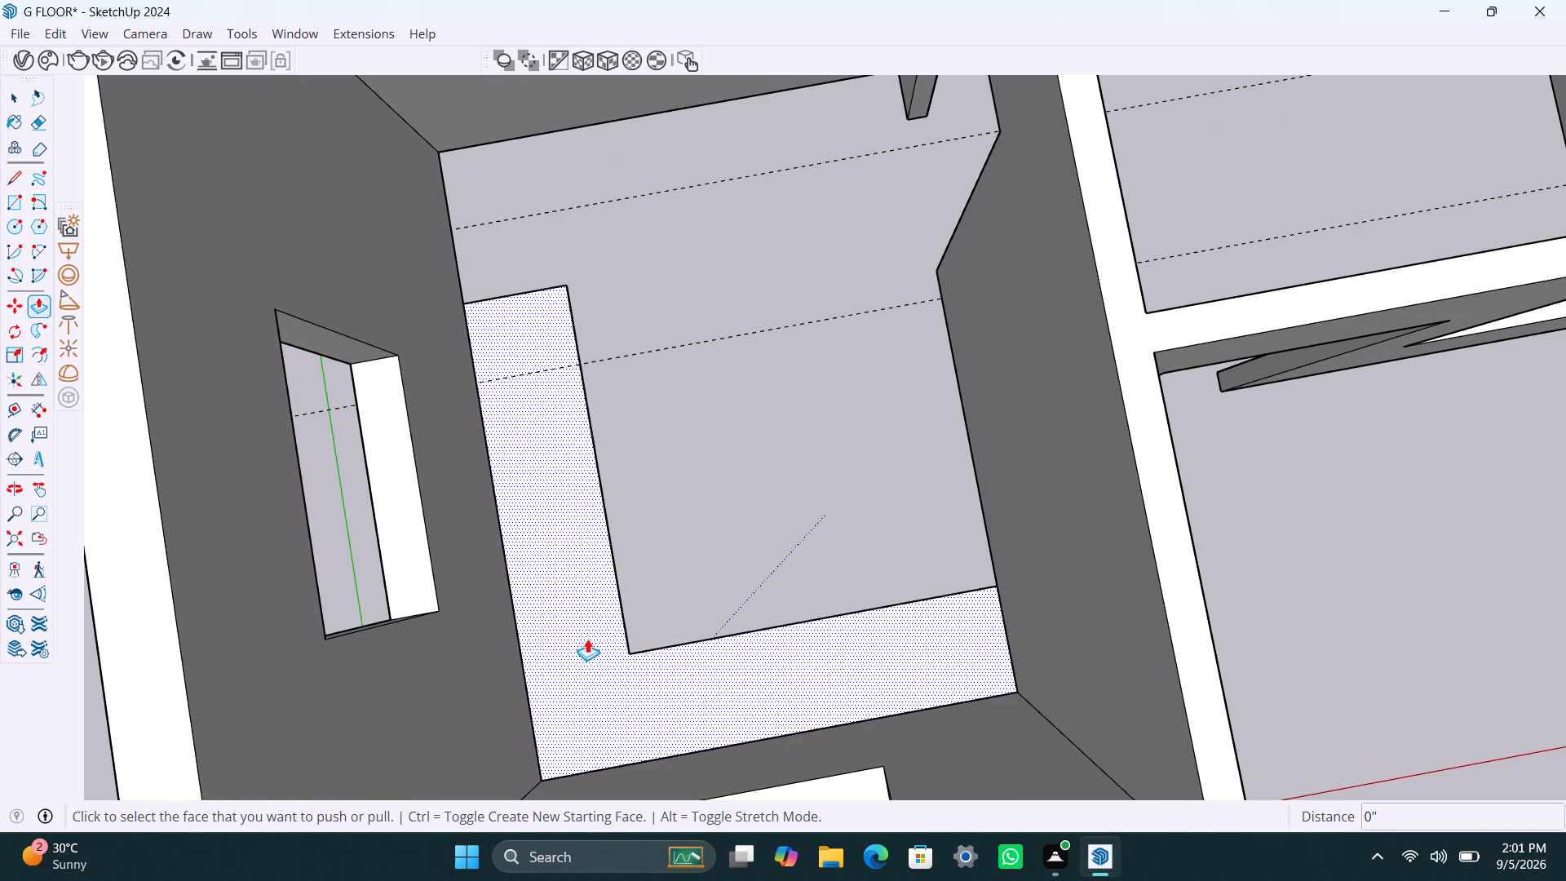
Push/Pull the L-shaped floor face up 3' to form the counter.
{"action": "key", "text": "space"}
{"action": "left_click", "coordinate": [582, 639]}
{"action": "key", "text": "p"}
{"action": "left_click", "coordinate": [582, 637]}
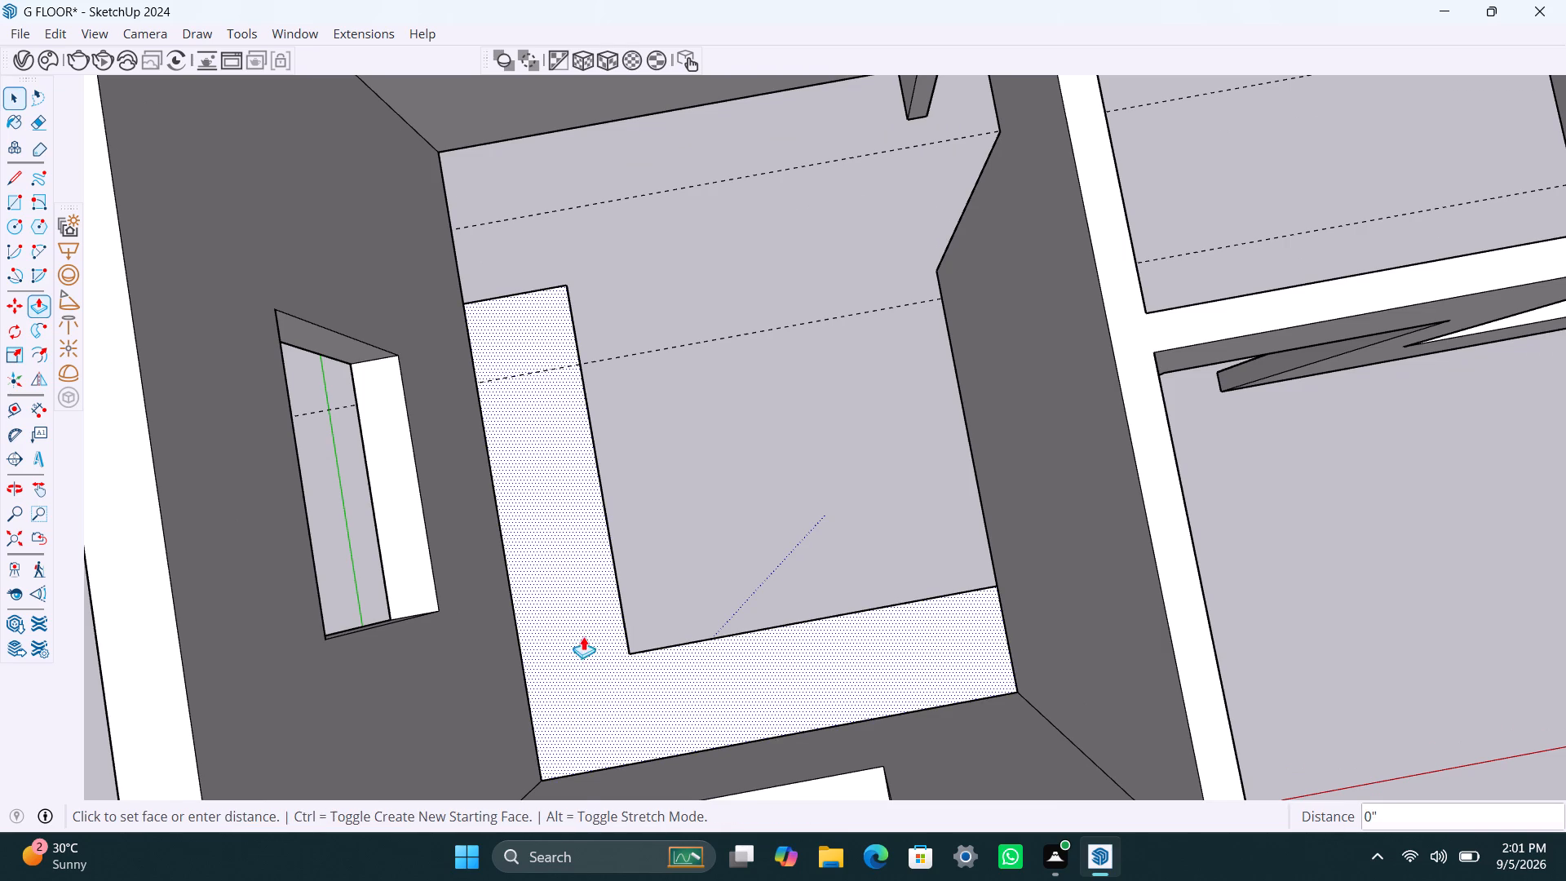
{"action": "type", "text": "3'"}
{"action": "key", "text": "Return"}
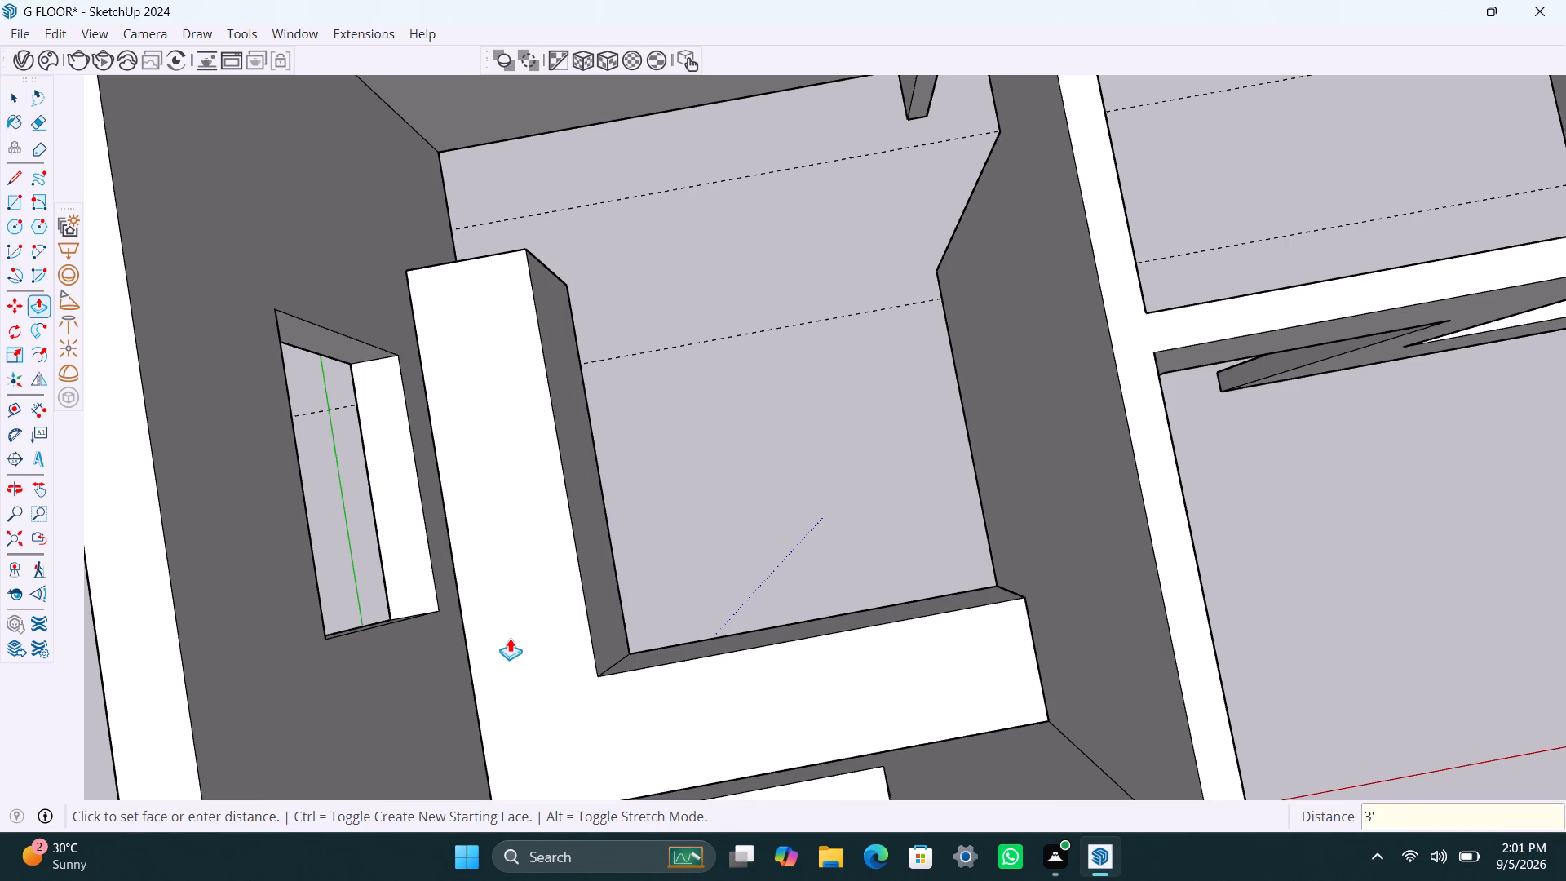
{"action": "key", "text": "space"}
Examine the whole ground floor from above, including both front rooms and their counters.
{"action": "scroll", "coordinate": [538, 560], "scroll_direction": "down", "scroll_amount": 8}
{"action": "middle_click_drag", "start_coordinate": [654, 543], "coordinate": [489, 547]}
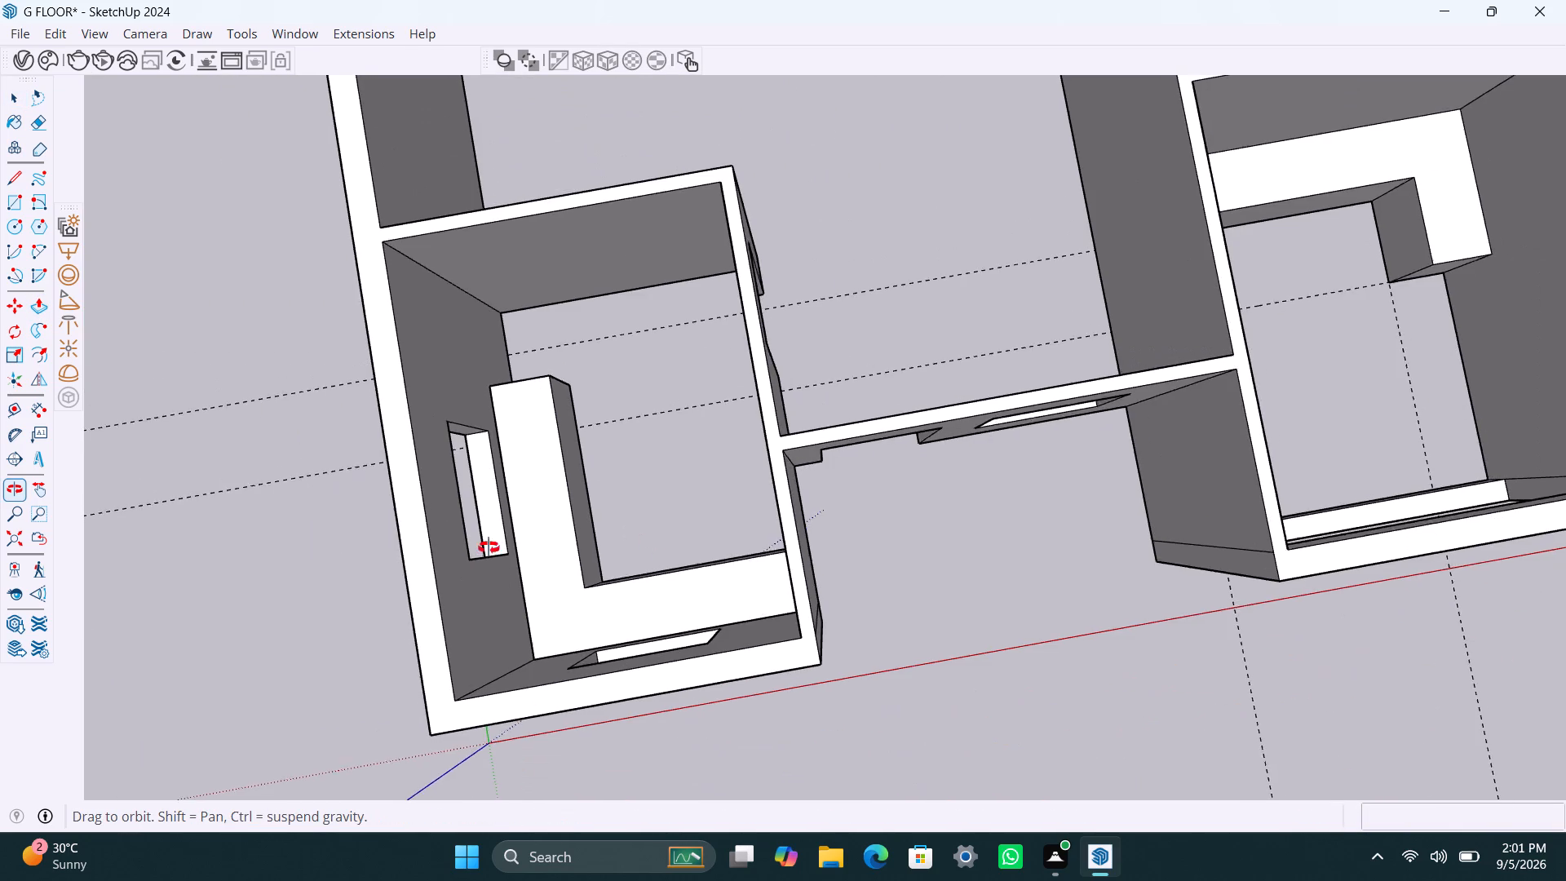
{"action": "middle_click_drag", "start_coordinate": [489, 547], "coordinate": [666, 509]}
{"action": "scroll", "coordinate": [670, 517], "scroll_direction": "down", "scroll_amount": 3}
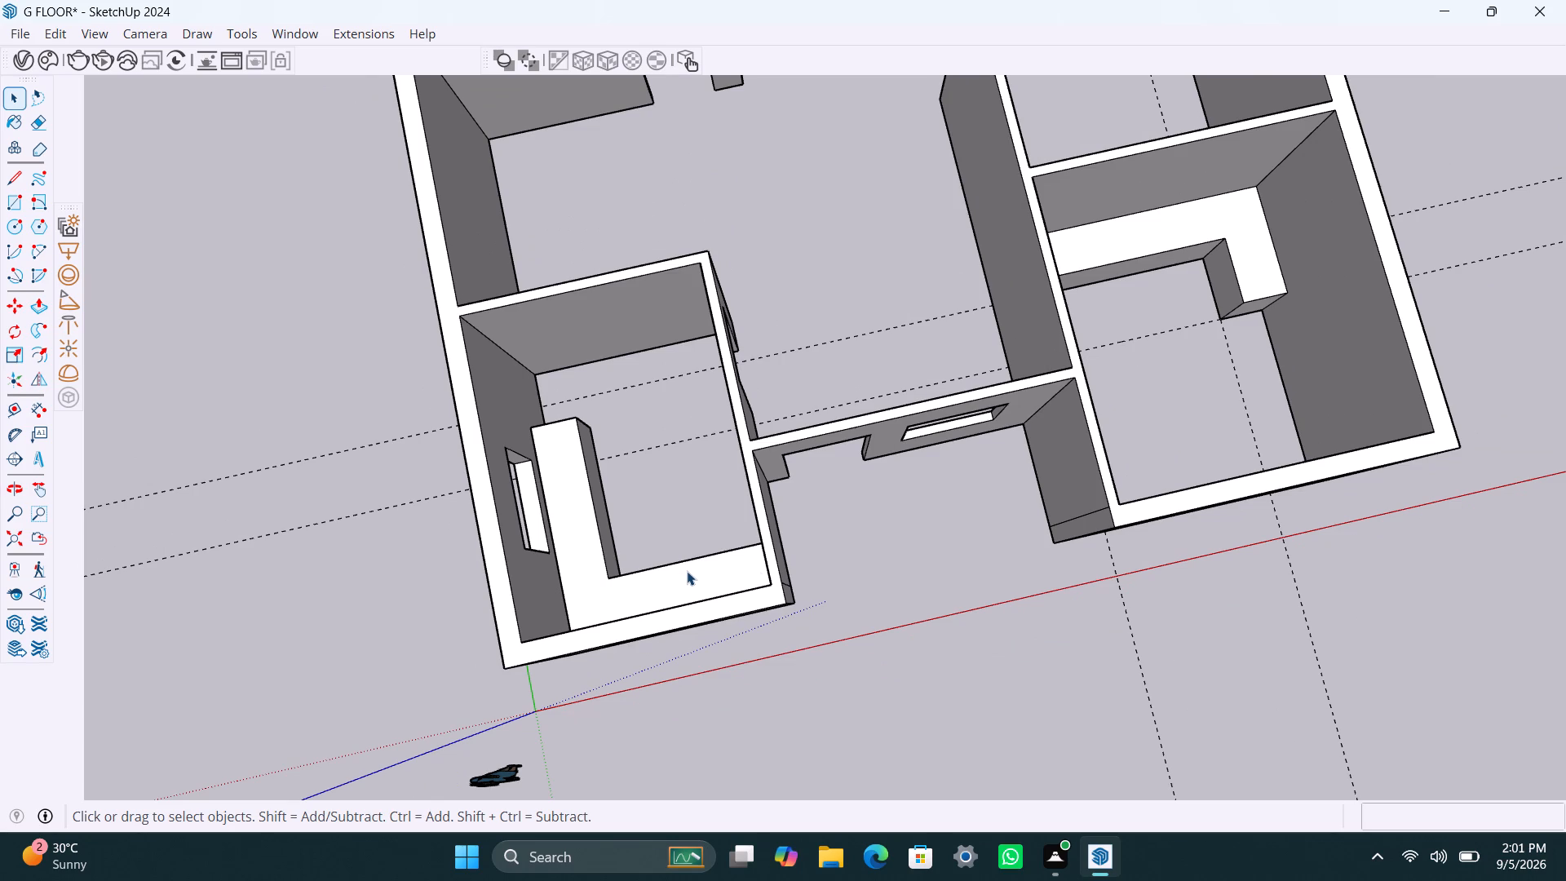
{"action": "scroll", "coordinate": [1183, 542], "scroll_direction": "down", "scroll_amount": 3}
{"action": "middle_click_drag", "start_coordinate": [1144, 552], "coordinate": [919, 582]}
{"action": "scroll", "coordinate": [1064, 565], "scroll_direction": "down", "scroll_amount": 2}
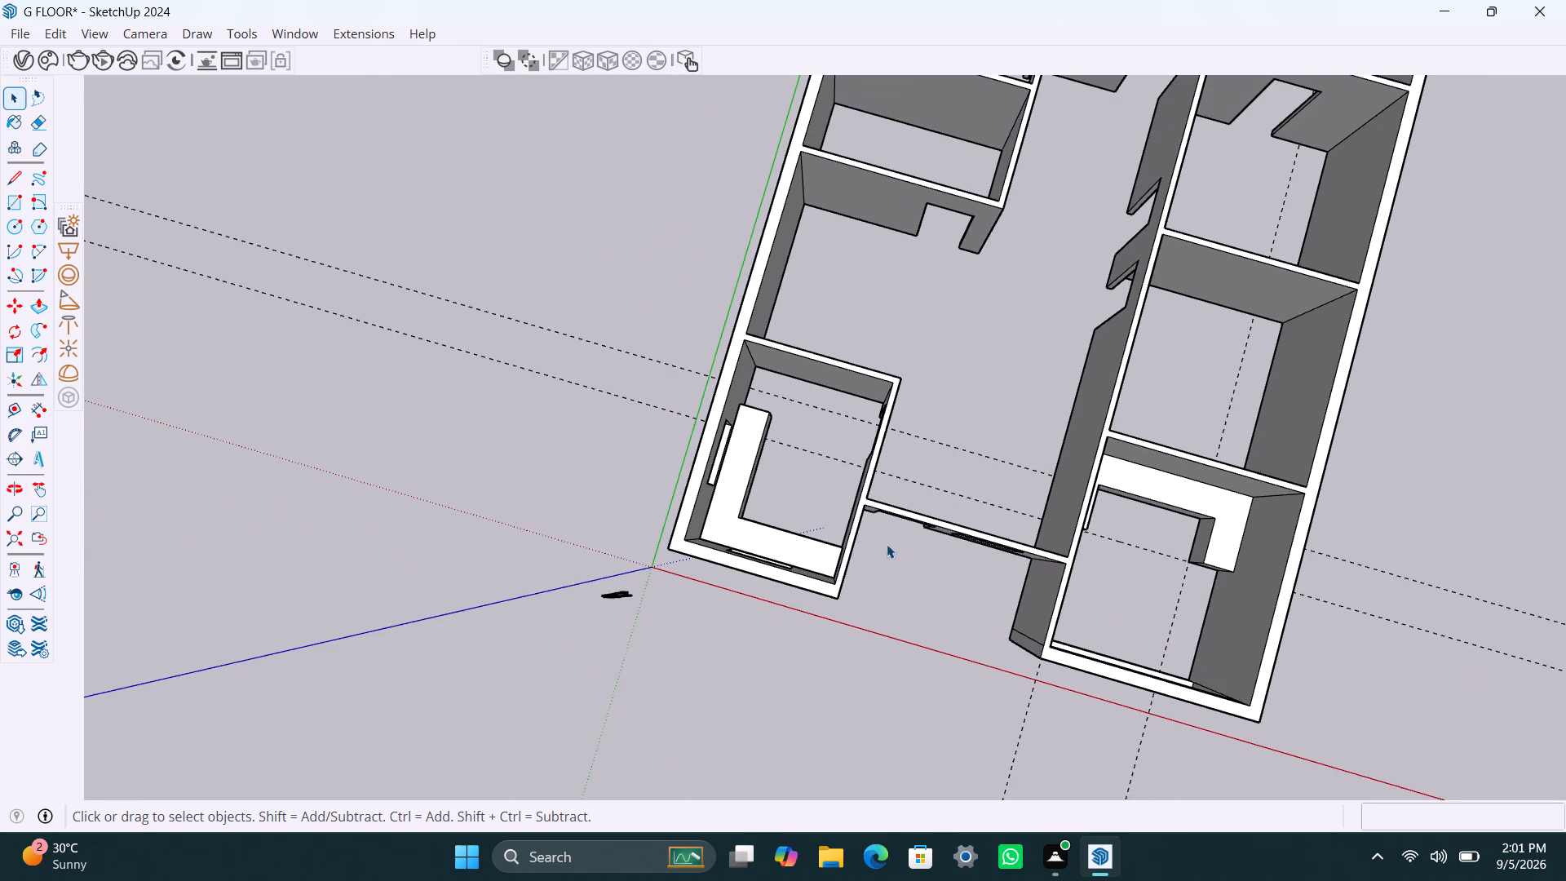
{"action": "scroll", "coordinate": [889, 562], "scroll_direction": "down", "scroll_amount": 1}
{"action": "middle_click_drag", "start_coordinate": [855, 597], "coordinate": [865, 657], "text": "shift"}
{"action": "scroll", "coordinate": [963, 697], "scroll_direction": "up", "scroll_amount": 1}
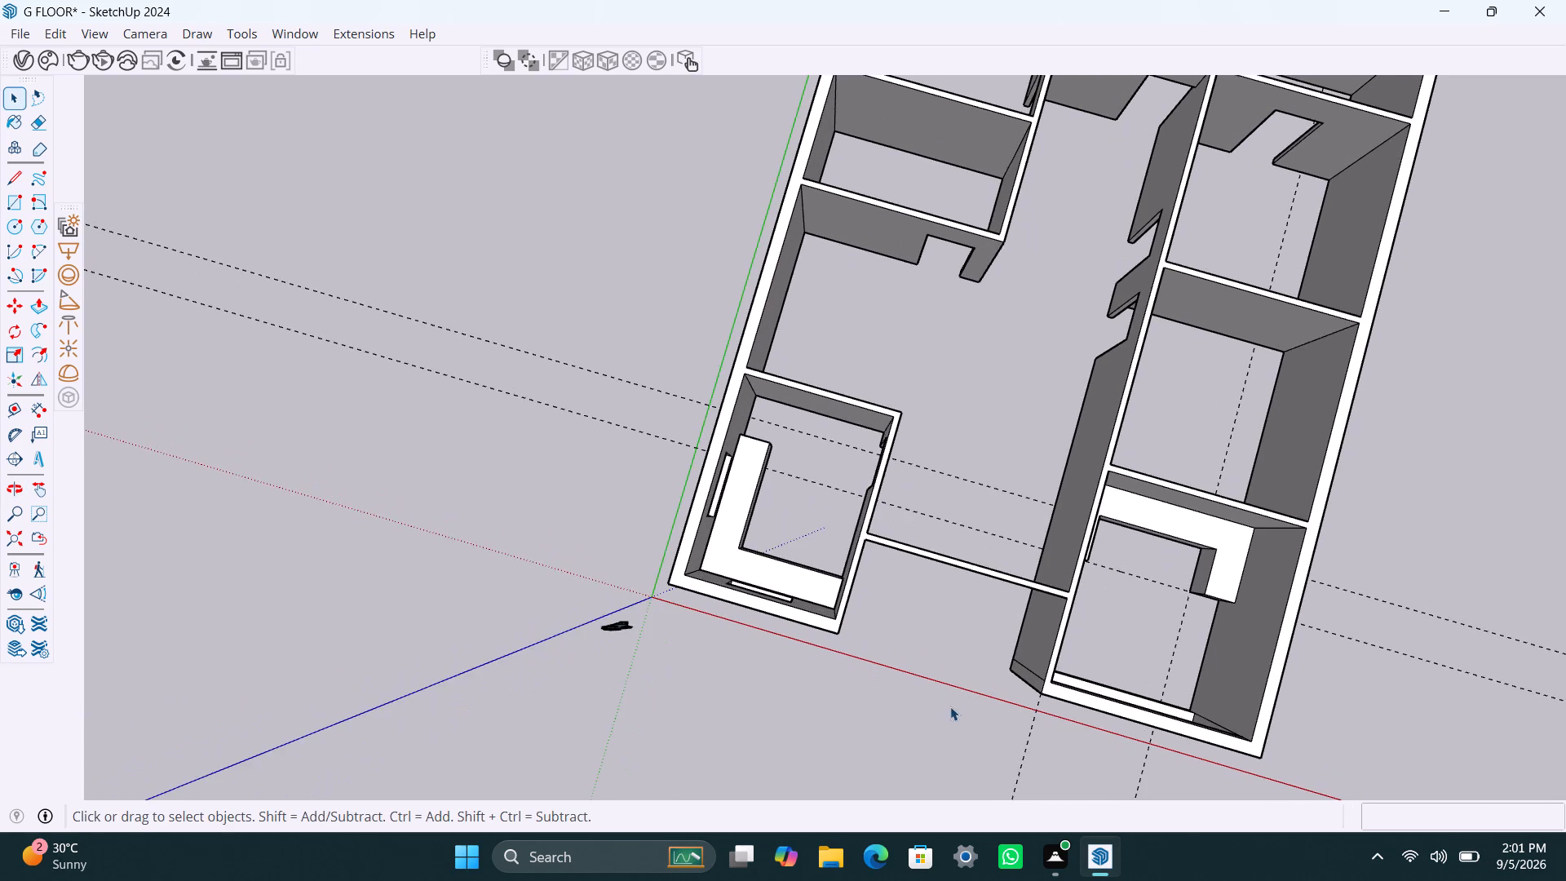
{"action": "middle_click_drag", "start_coordinate": [967, 712], "coordinate": [1052, 712]}
{"action": "scroll", "coordinate": [958, 642], "scroll_direction": "down", "scroll_amount": 2}
{"action": "middle_click_drag", "start_coordinate": [859, 635], "coordinate": [714, 723], "text": "shift"}
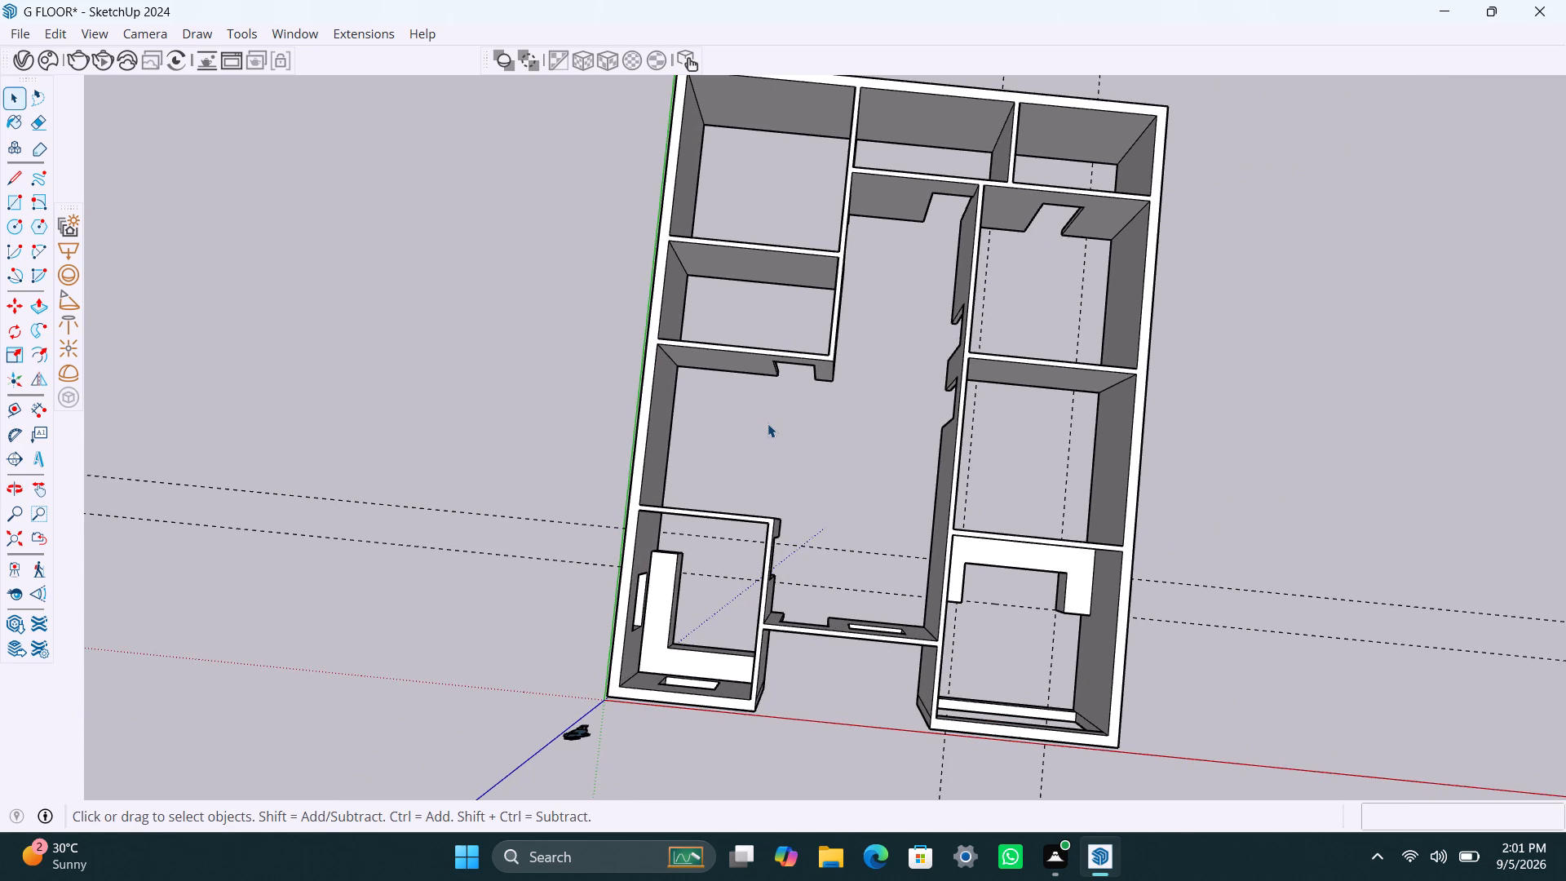
Copy the outer side wall's floor edge 2' inward in the small room directly behind the front hall.
{"action": "scroll", "coordinate": [744, 286], "scroll_direction": "up", "scroll_amount": 2}
{"action": "middle_click_drag", "start_coordinate": [719, 325], "coordinate": [737, 449]}
{"action": "scroll", "coordinate": [670, 350], "scroll_direction": "up", "scroll_amount": 4}
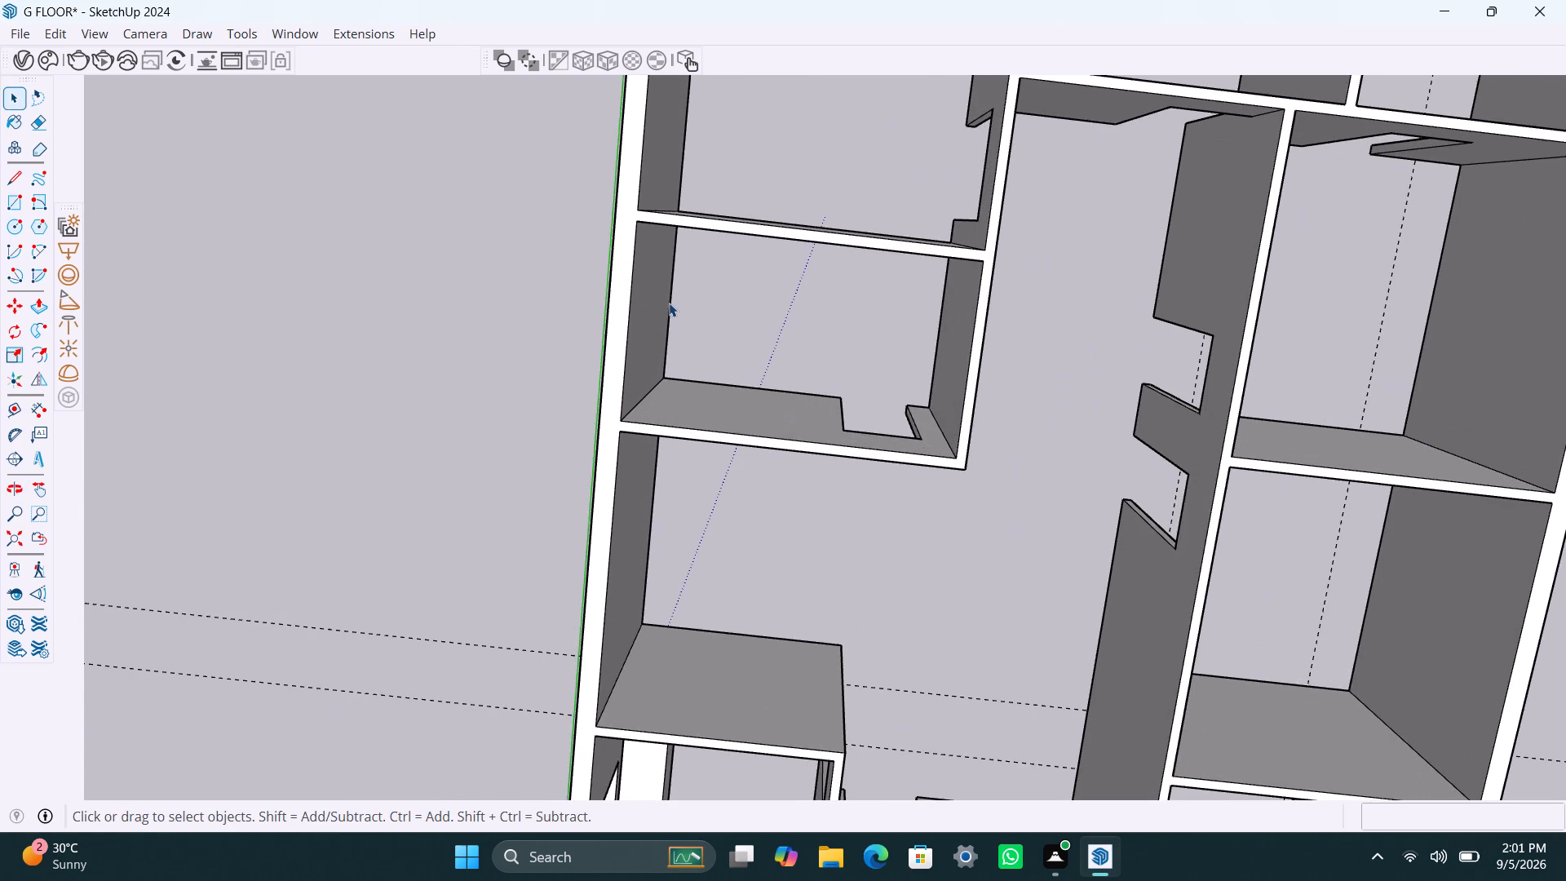
{"action": "left_click", "coordinate": [670, 301]}
{"action": "scroll", "coordinate": [669, 304], "scroll_direction": "up", "scroll_amount": 2}
{"action": "left_click", "coordinate": [669, 304]}
{"action": "double_click", "coordinate": [669, 304]}
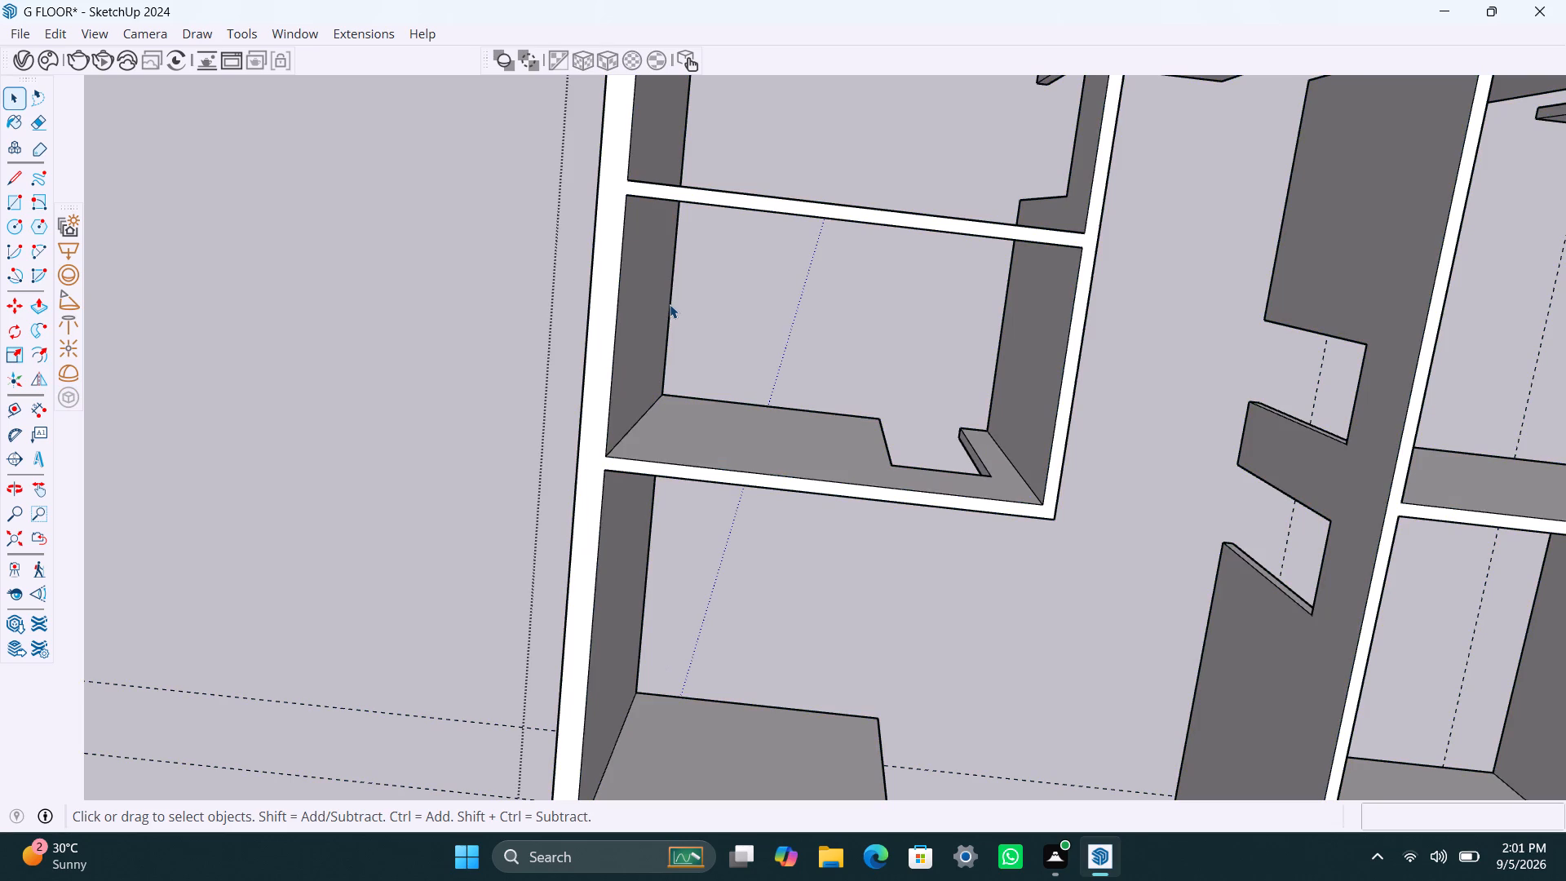
{"action": "scroll", "coordinate": [670, 305], "scroll_direction": "up", "scroll_amount": 3}
{"action": "left_click", "coordinate": [670, 305]}
{"action": "key", "text": "m"}
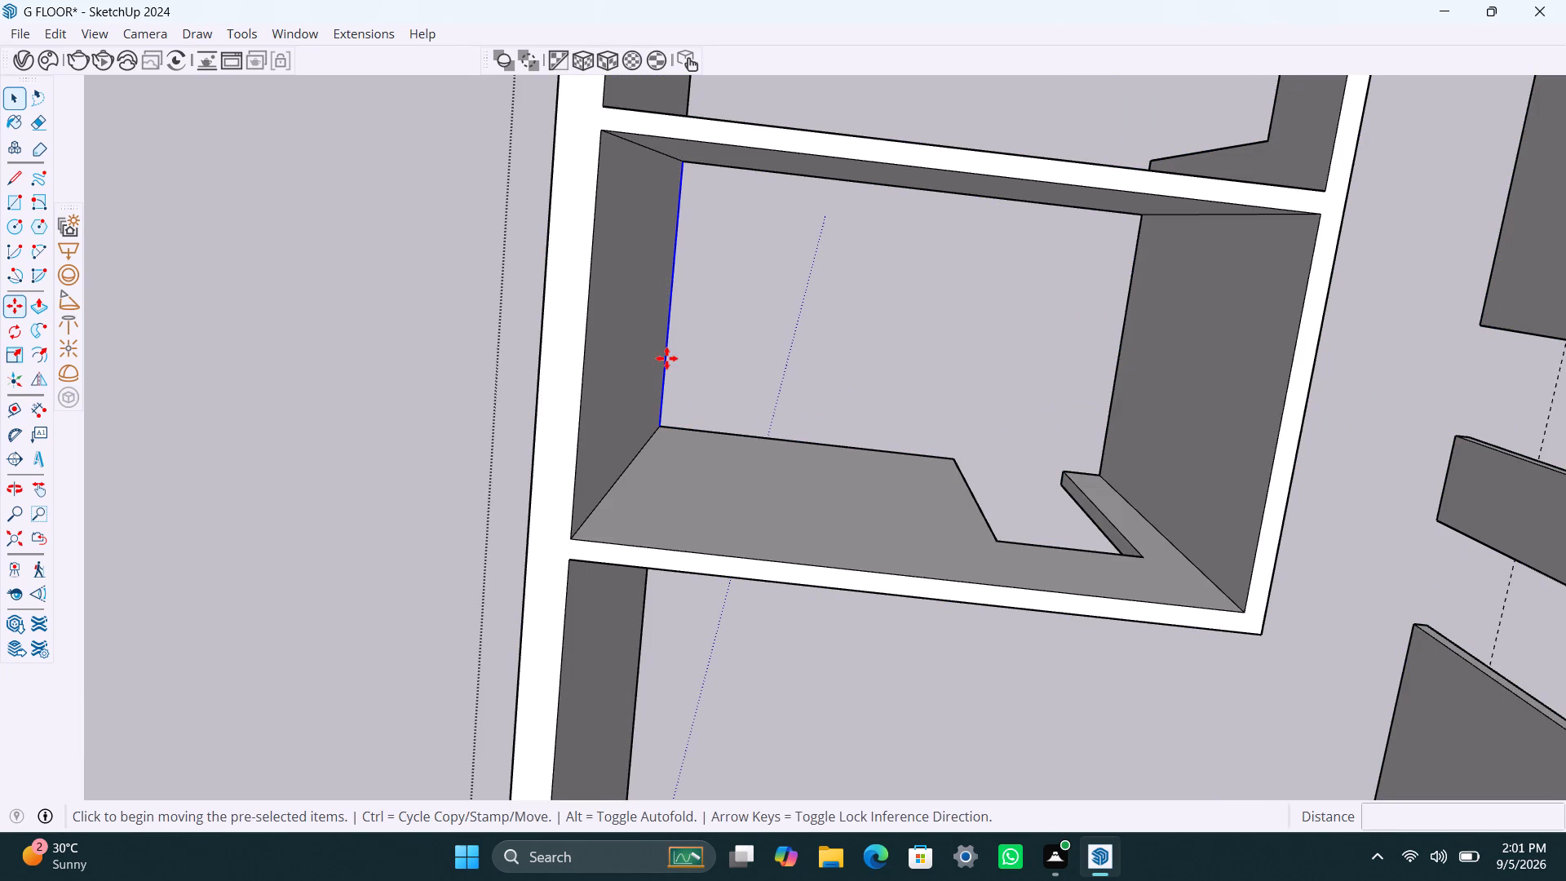
{"action": "left_click", "coordinate": [663, 426]}
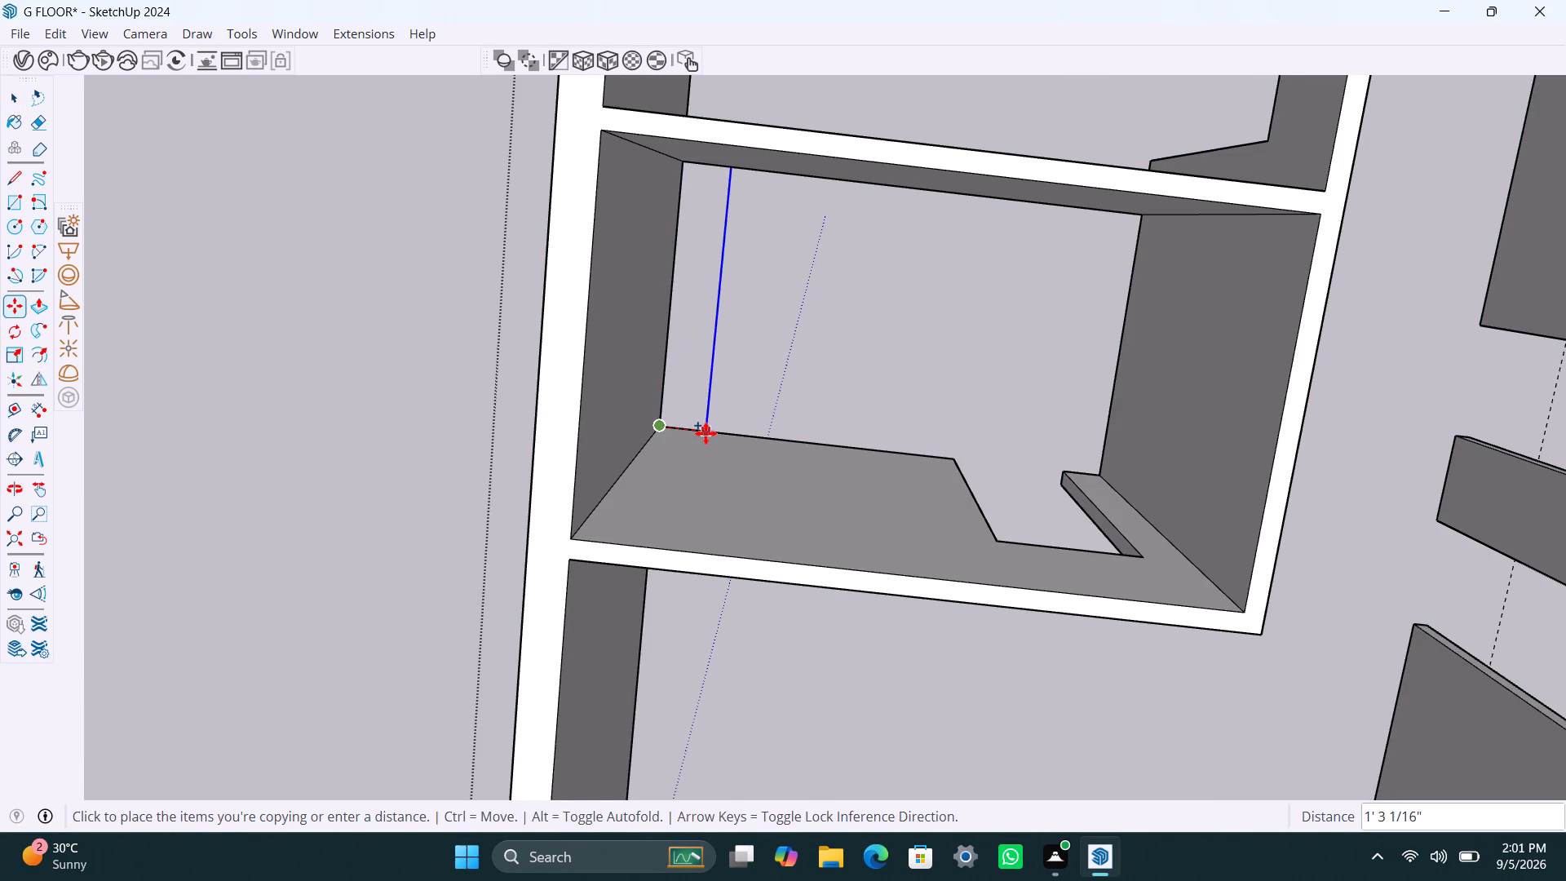
{"action": "type", "text": "2'"}
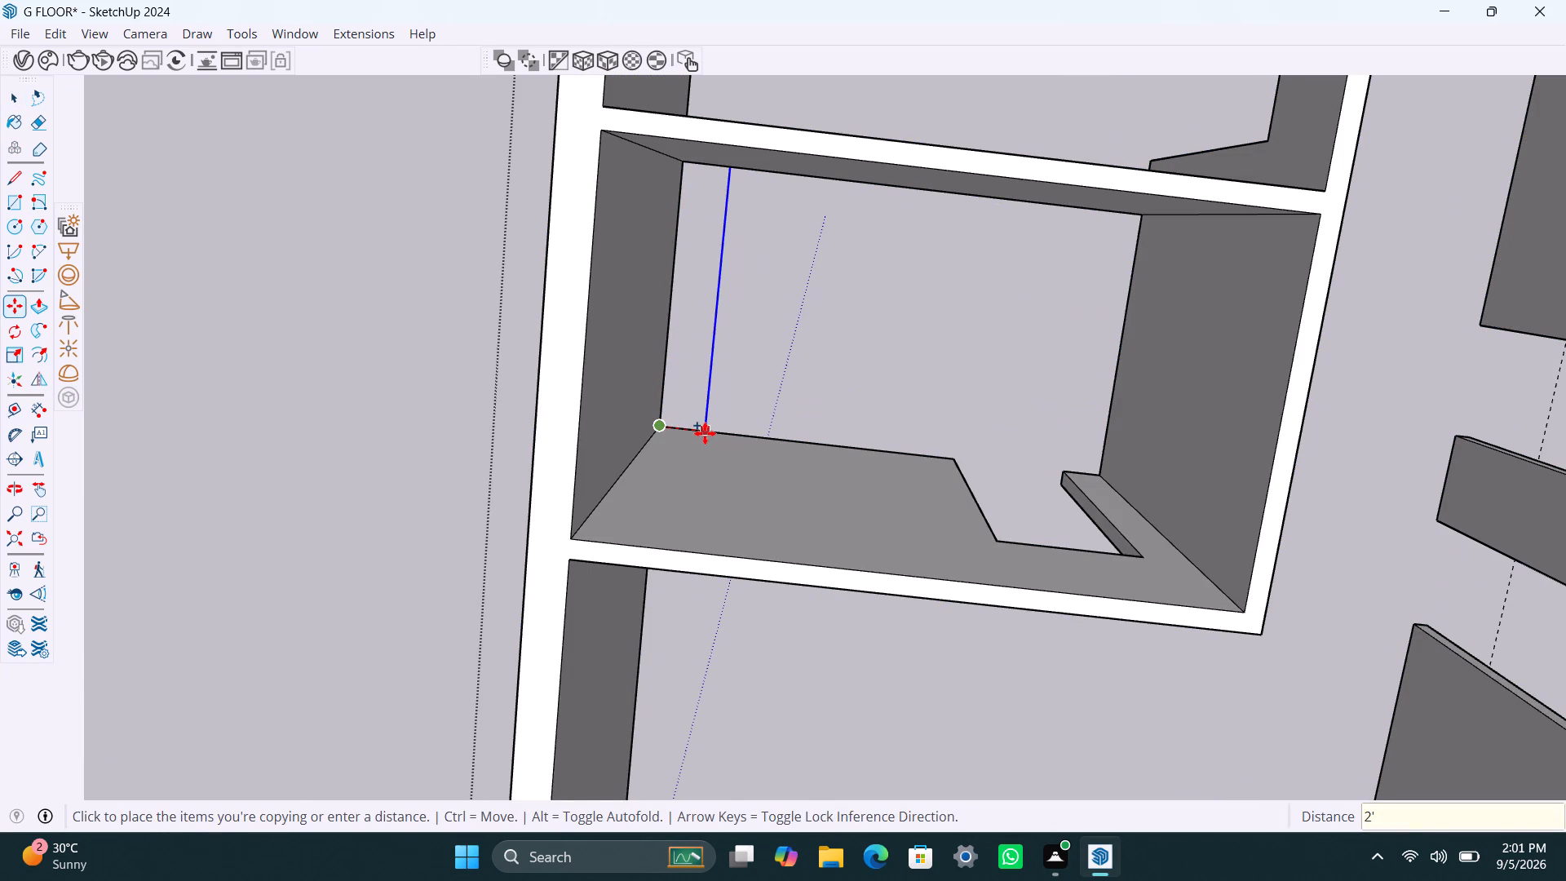
{"action": "key", "text": "Return"}
{"action": "key", "text": "space"}
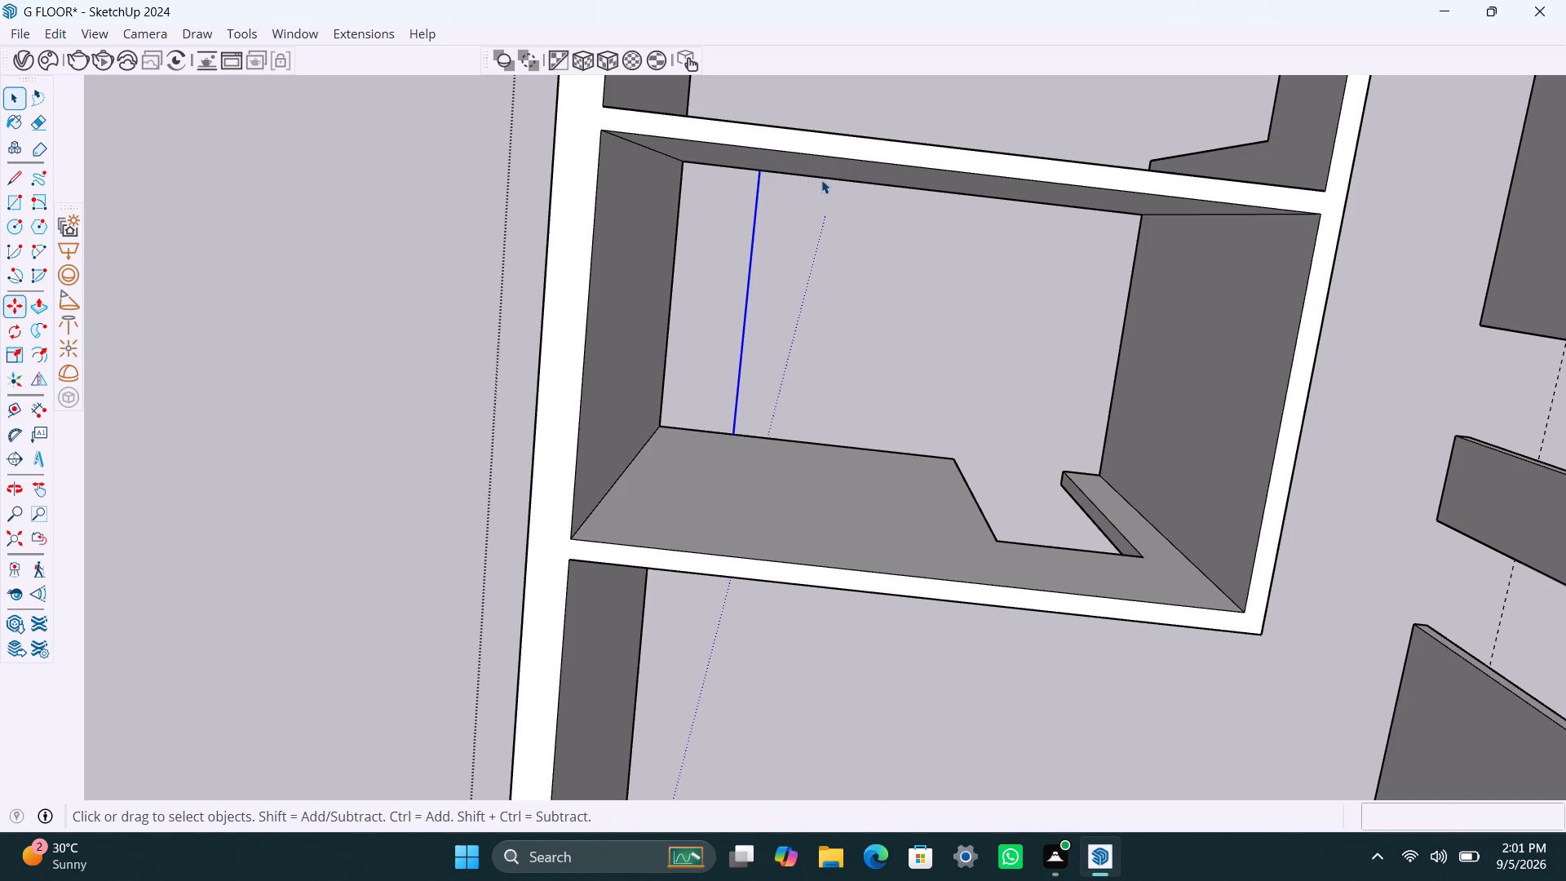
Copy the small room's back-wall floor edge 2' forward and delete the leftover line segment behind the new corner.
{"action": "left_click", "coordinate": [821, 179]}
{"action": "key", "text": "m"}
{"action": "left_click", "coordinate": [822, 182]}
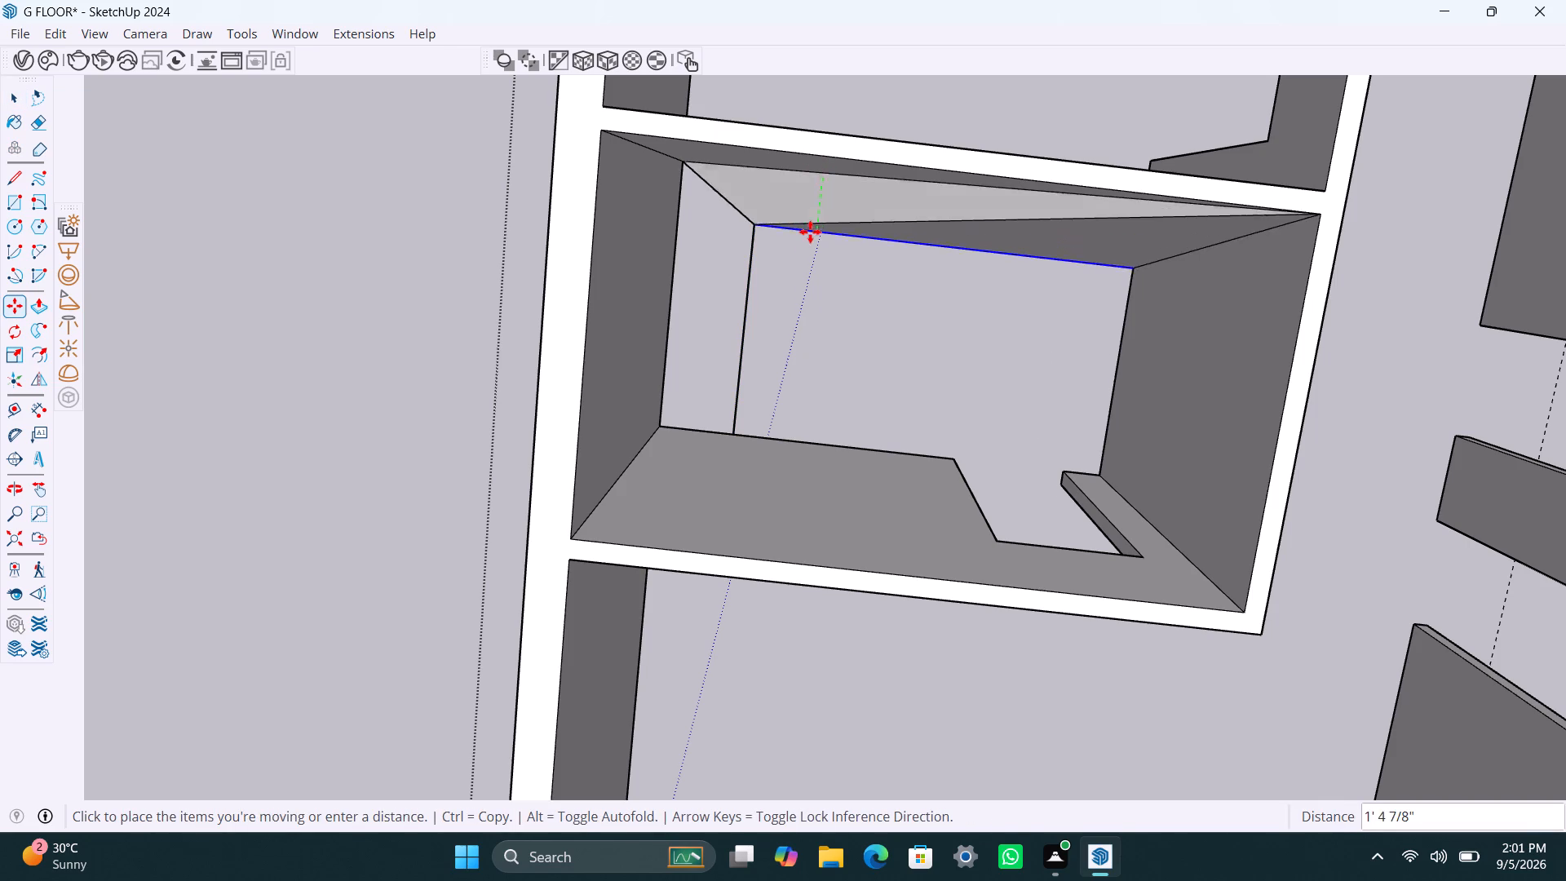
{"action": "key", "text": "Escape"}
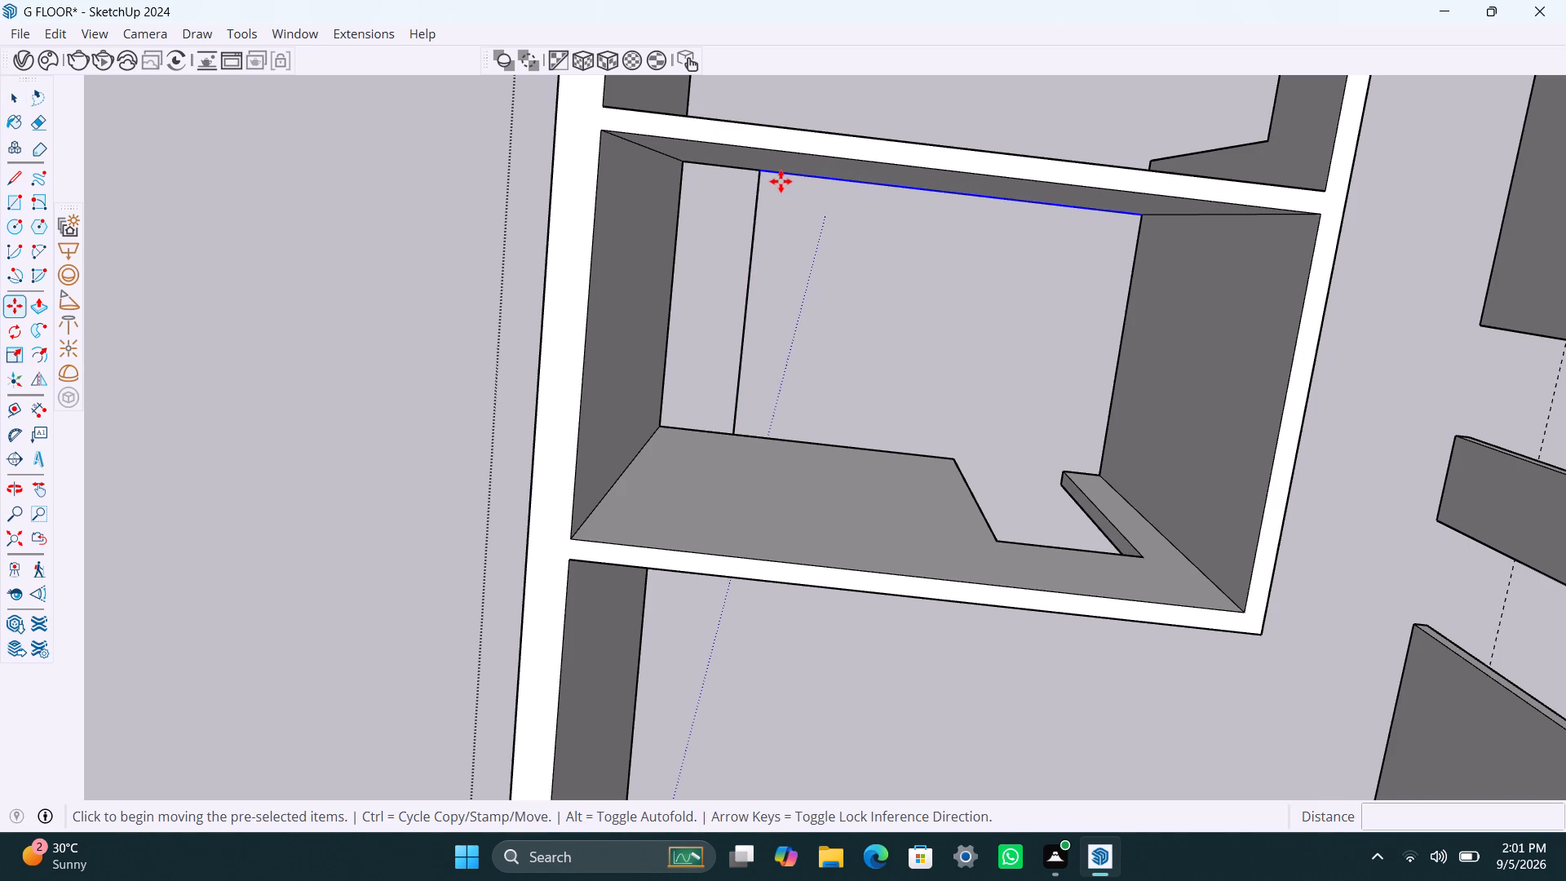
{"action": "left_click", "coordinate": [759, 175]}
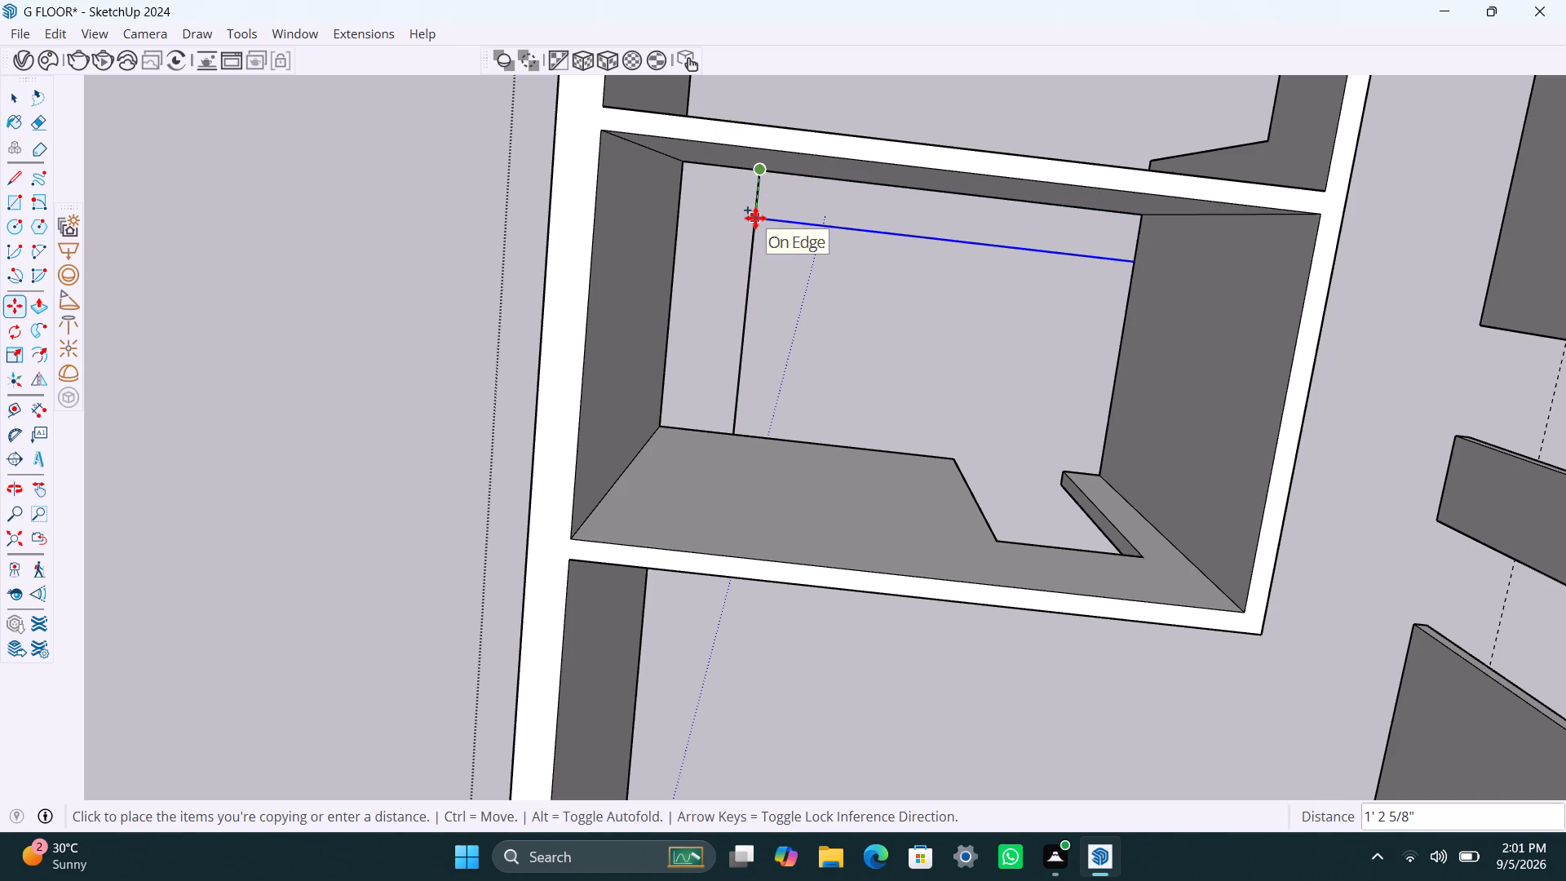
{"action": "type", "text": "2'"}
{"action": "key", "text": "Return"}
{"action": "key", "text": "space"}
{"action": "left_click", "coordinate": [755, 218]}
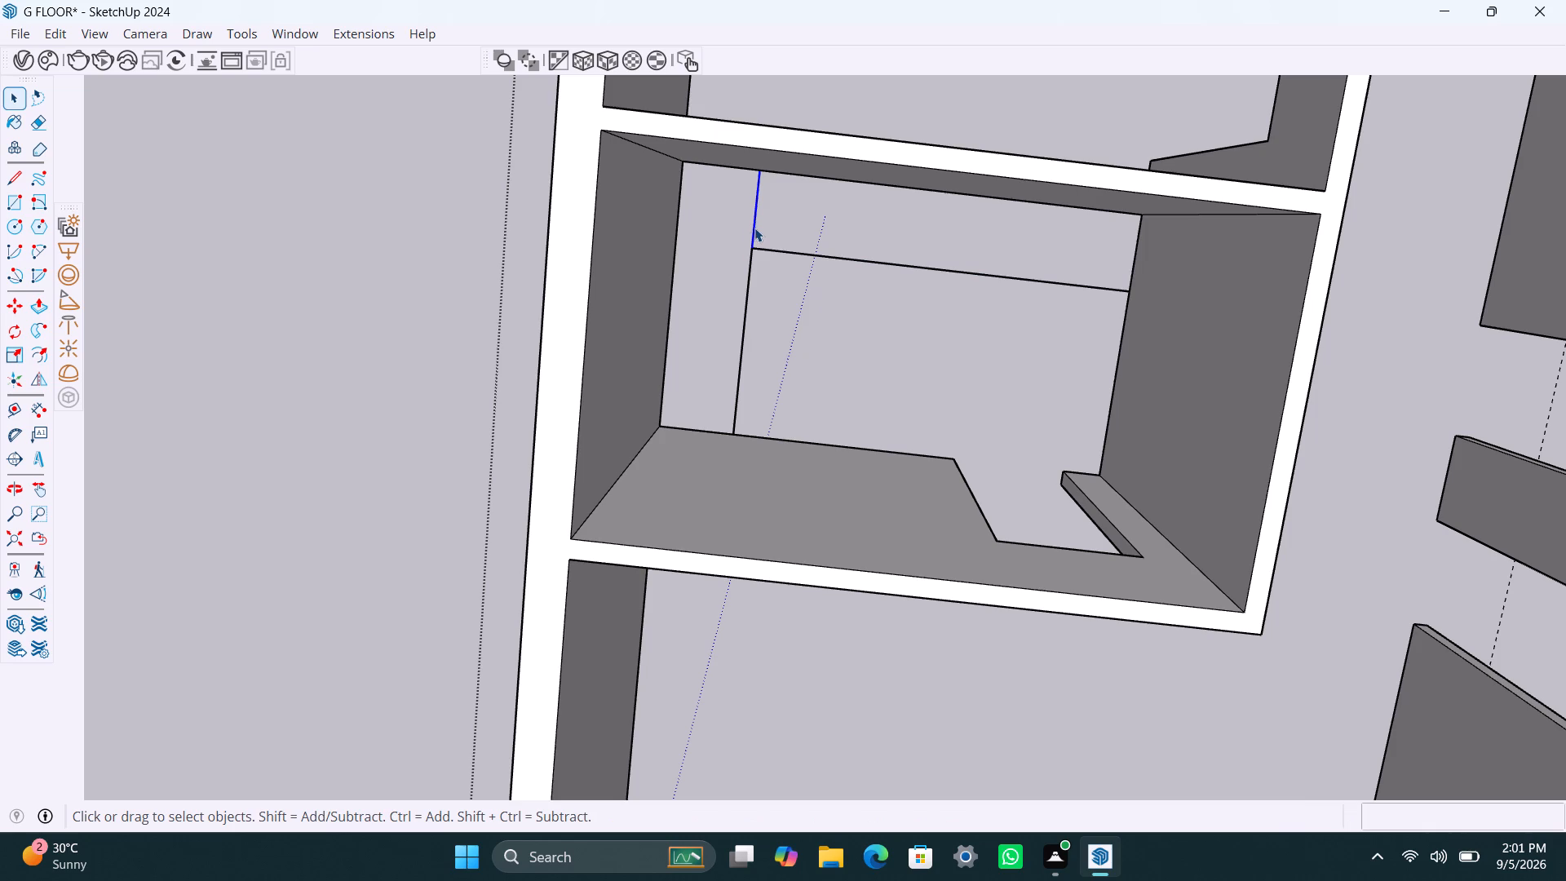
{"action": "key", "text": "Delete"}
Copy the short floor edge on the inner side wall 3' into the room and delete the excess line between them.
{"action": "scroll", "coordinate": [1123, 294], "scroll_direction": "up", "scroll_amount": 2}
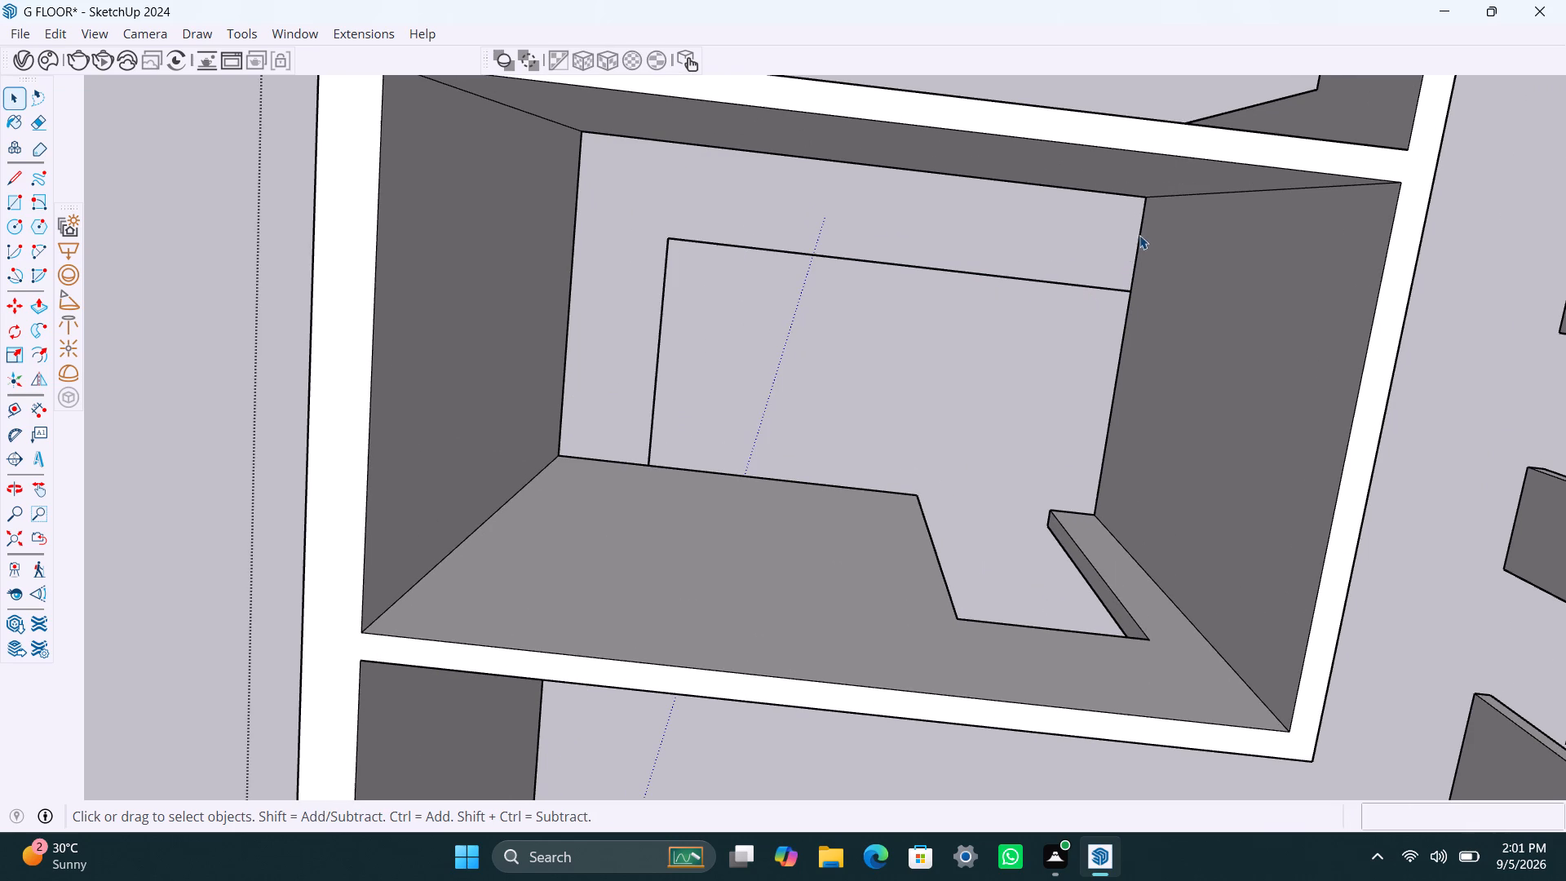
{"action": "left_click", "coordinate": [1140, 235]}
{"action": "key", "text": "m"}
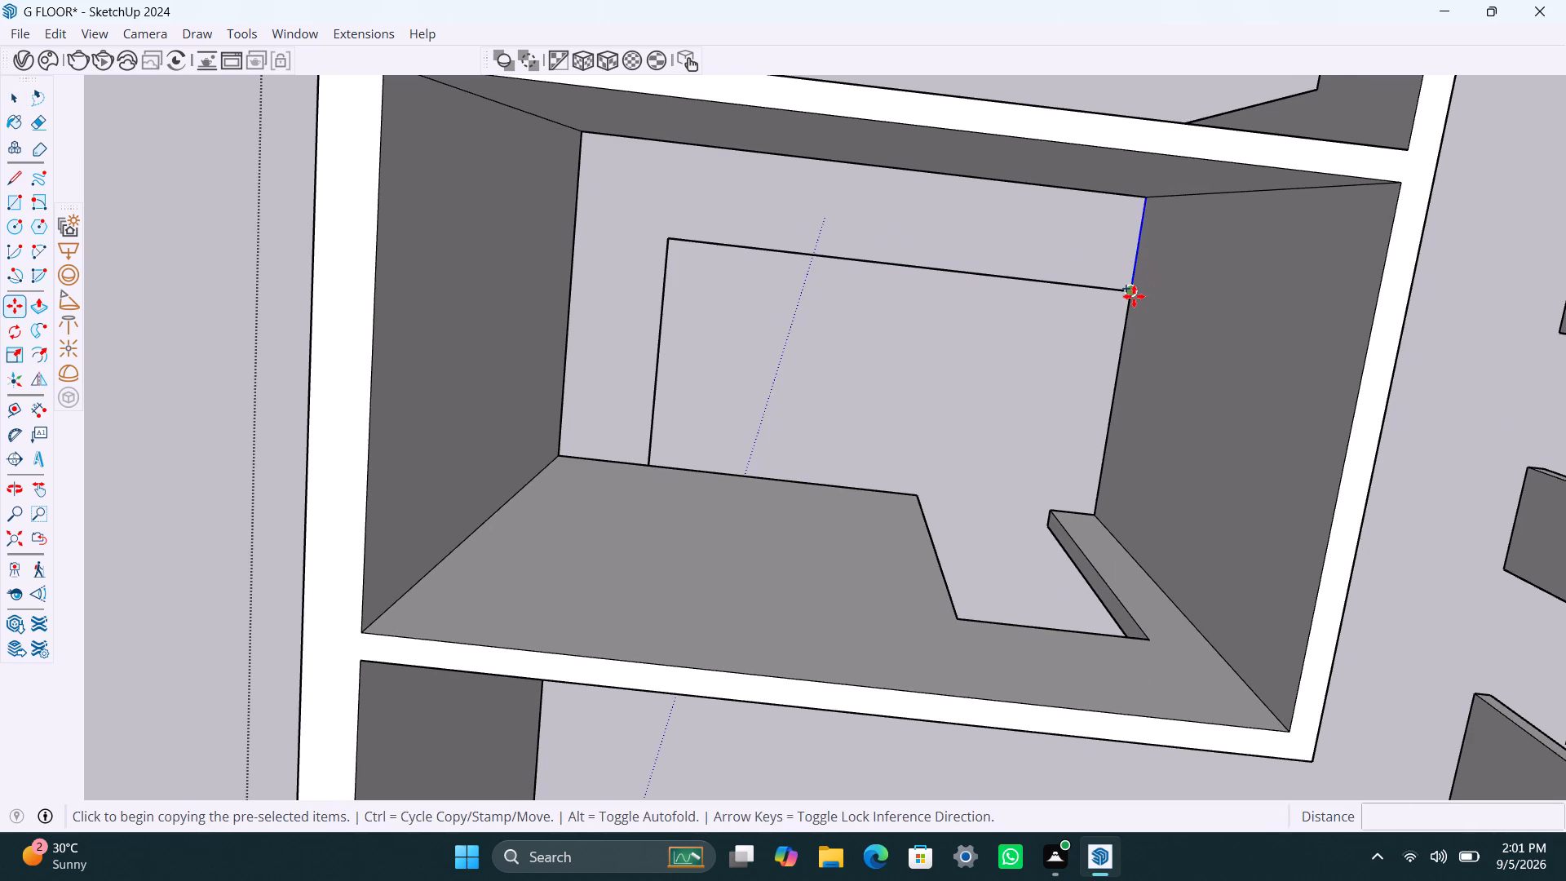
{"action": "left_click", "coordinate": [1134, 296]}
{"action": "type", "text": "3'"}
{"action": "key", "text": "Return"}
{"action": "key", "text": "space"}
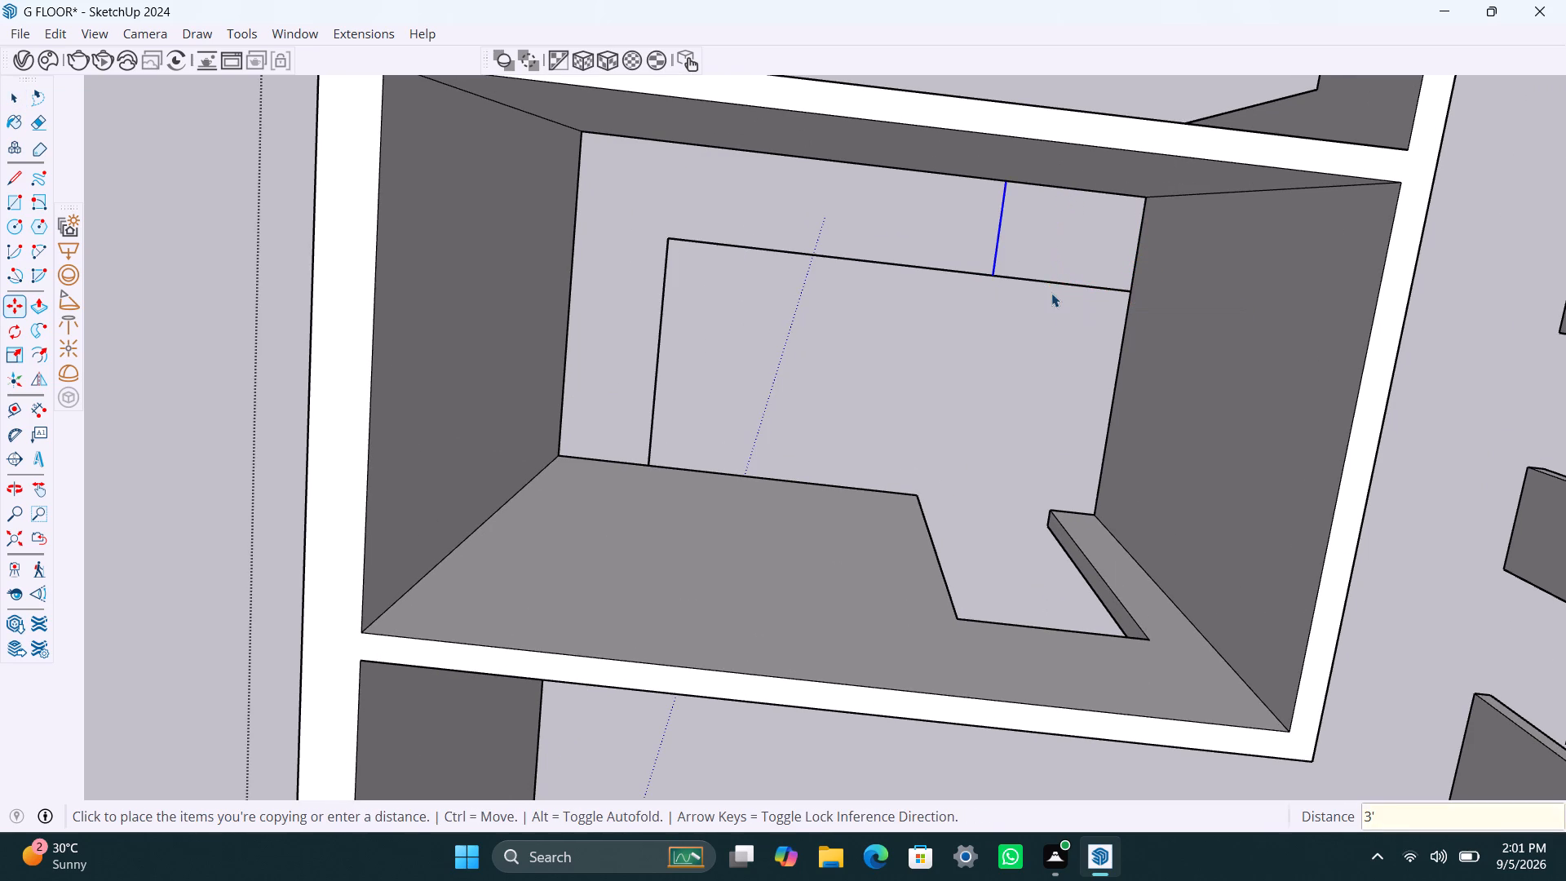
{"action": "left_click", "coordinate": [1046, 282]}
{"action": "key", "text": "Delete"}
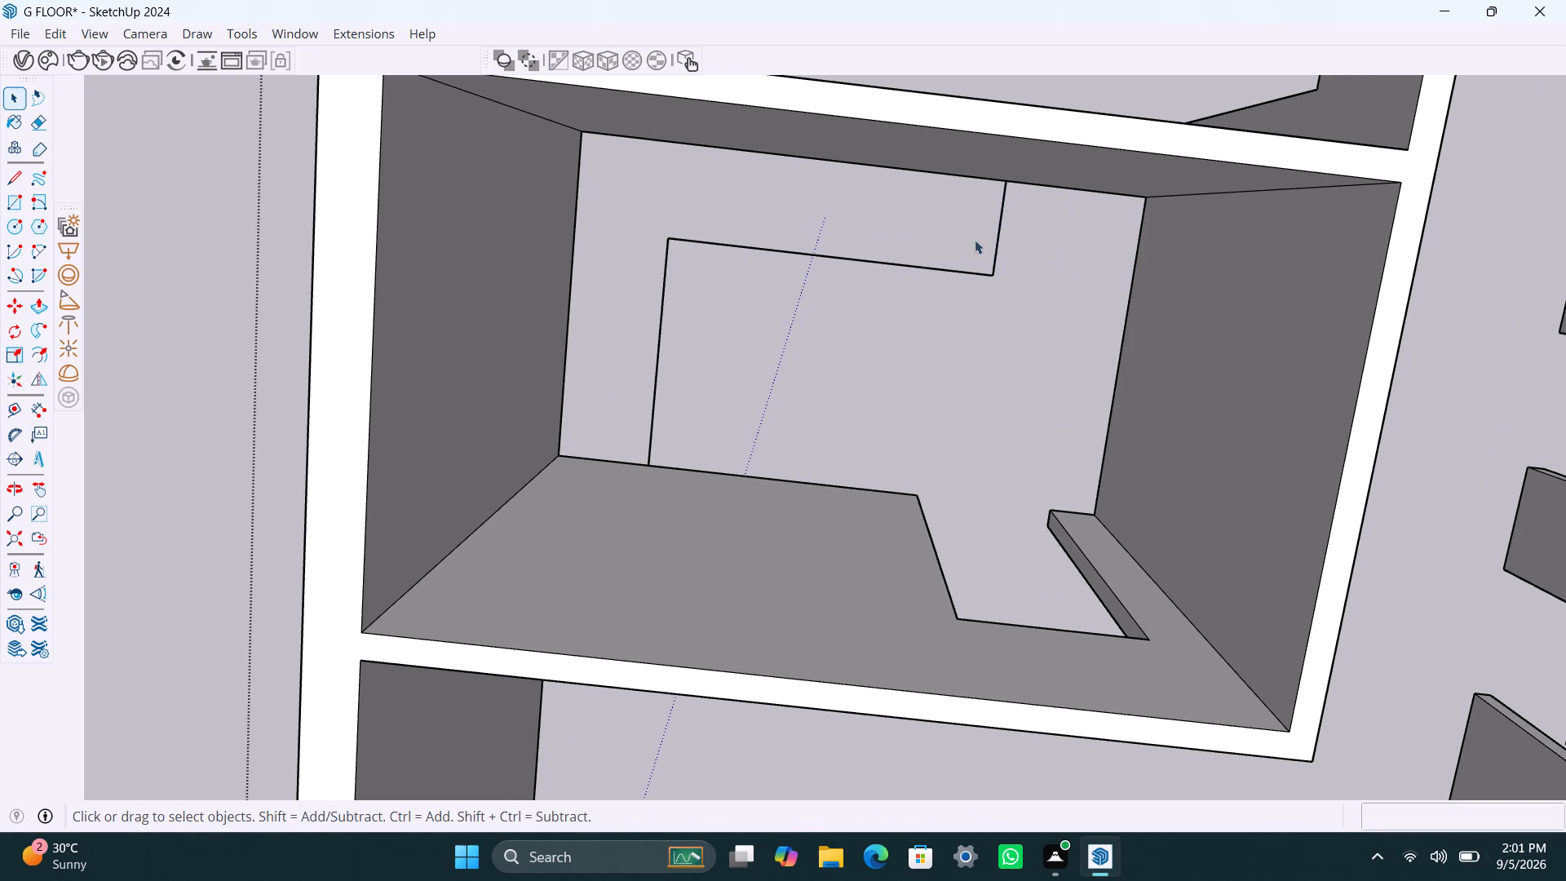
Trace the L-shaped counter outline with lines along the outer side wall and back wall of the small room to form a closed face.
{"action": "left_click", "coordinate": [949, 219]}
{"action": "double_click", "coordinate": [852, 232]}
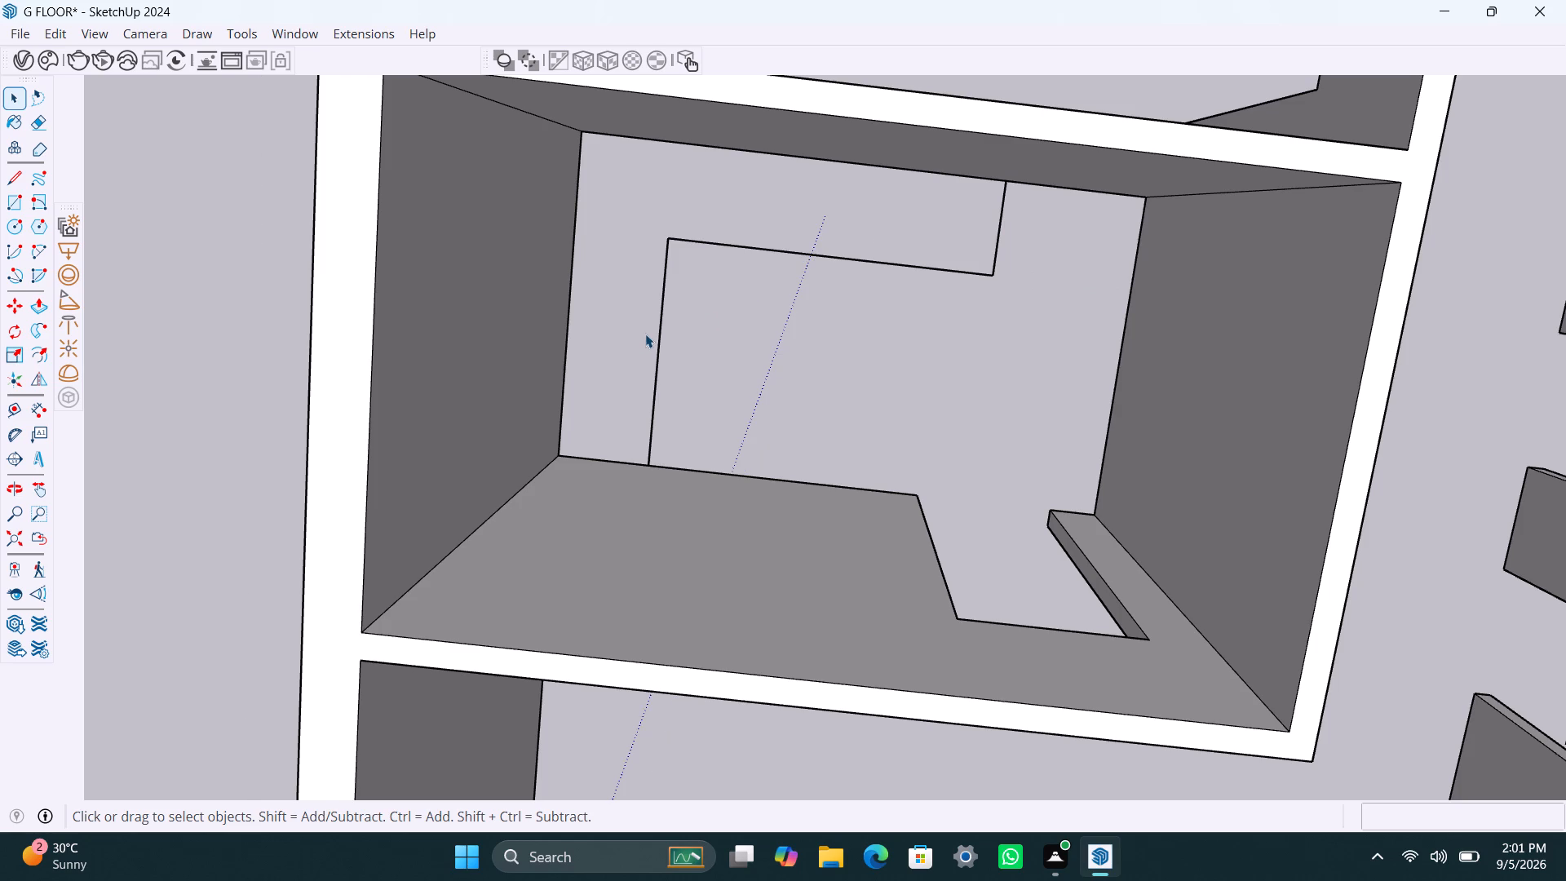
{"action": "key", "text": "l"}
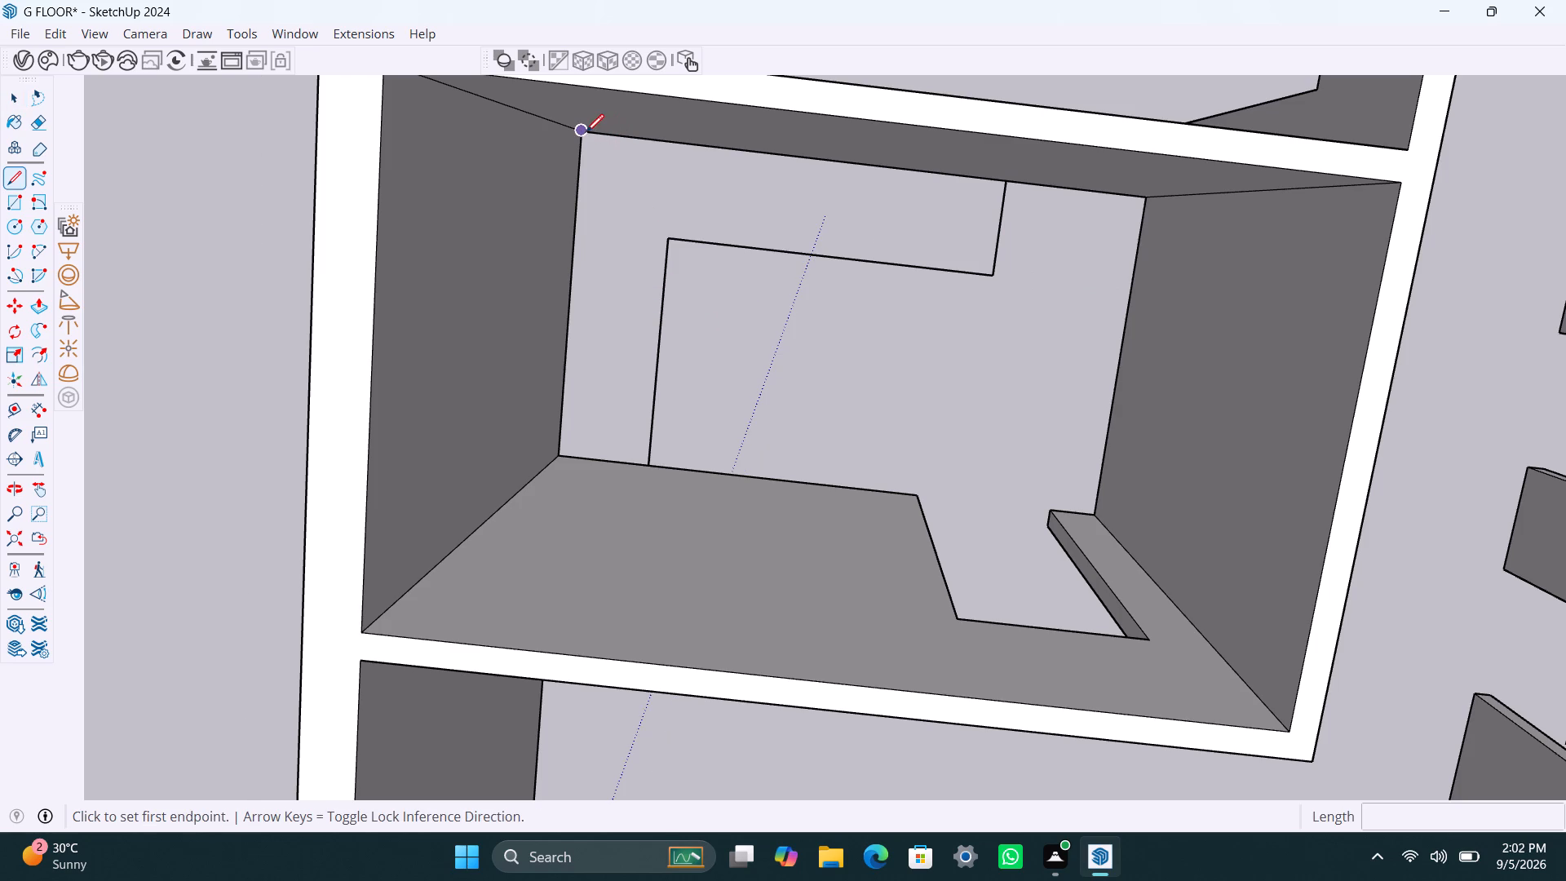
{"action": "left_click", "coordinate": [586, 132]}
{"action": "left_click", "coordinate": [559, 458]}
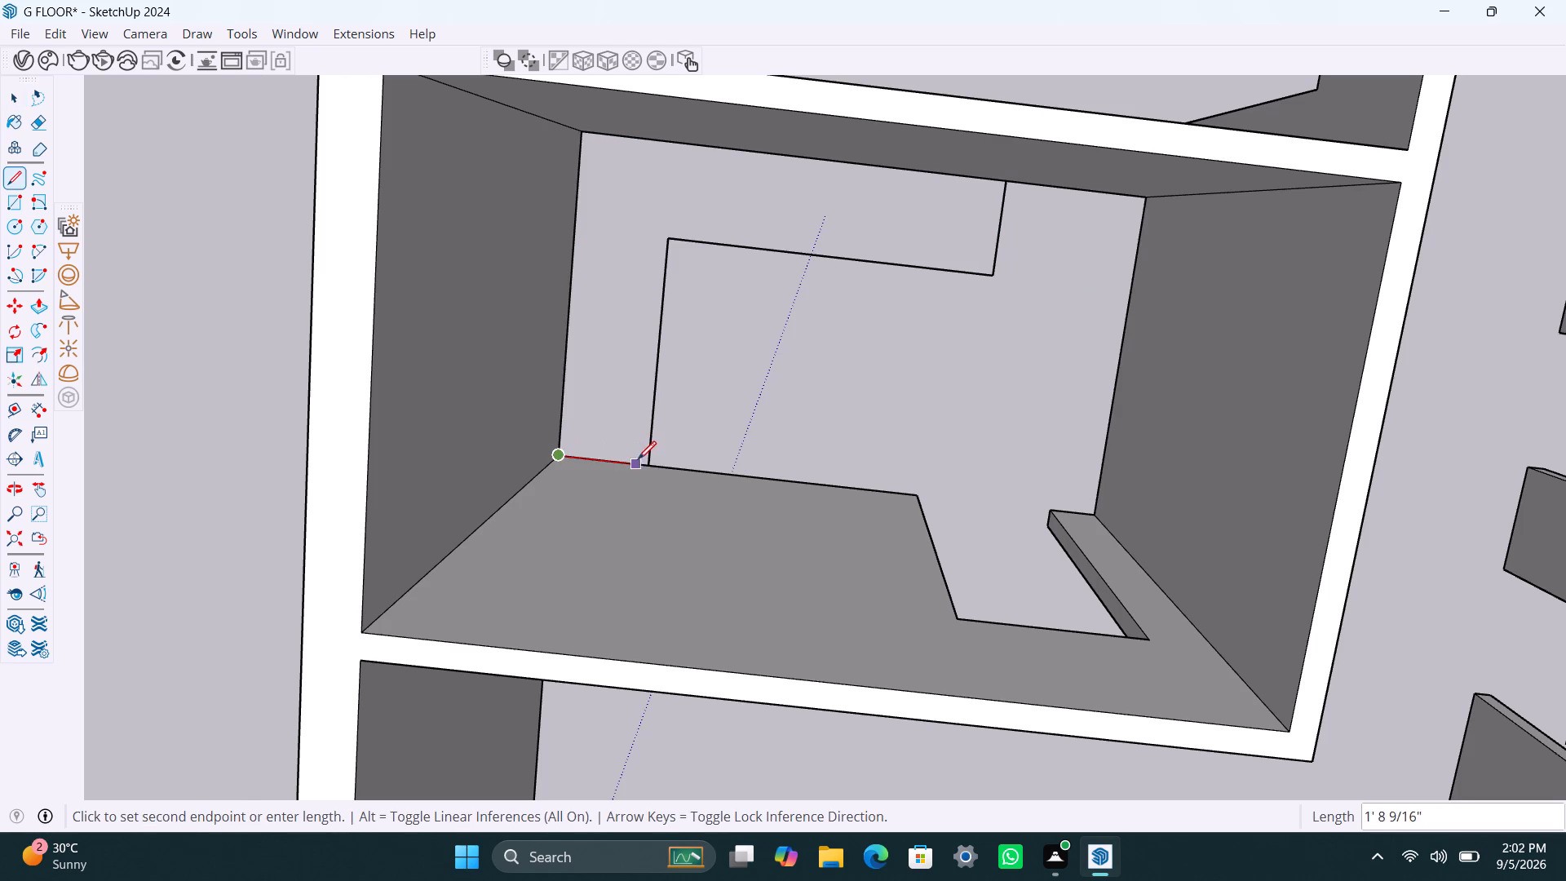
{"action": "left_click", "coordinate": [652, 463]}
{"action": "left_click", "coordinate": [669, 237]}
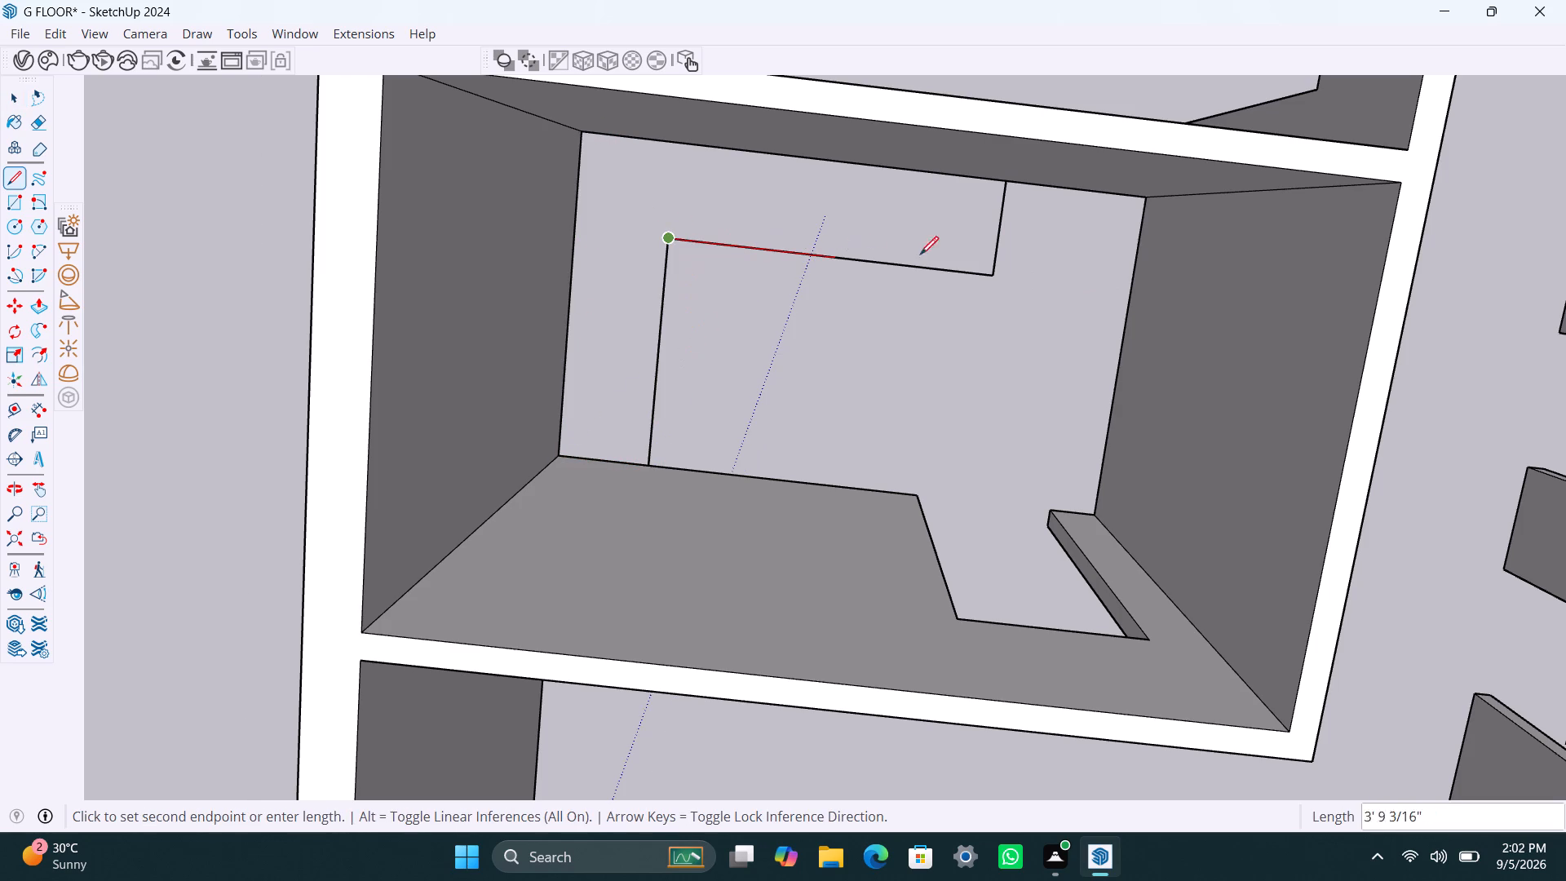
{"action": "left_click", "coordinate": [993, 276]}
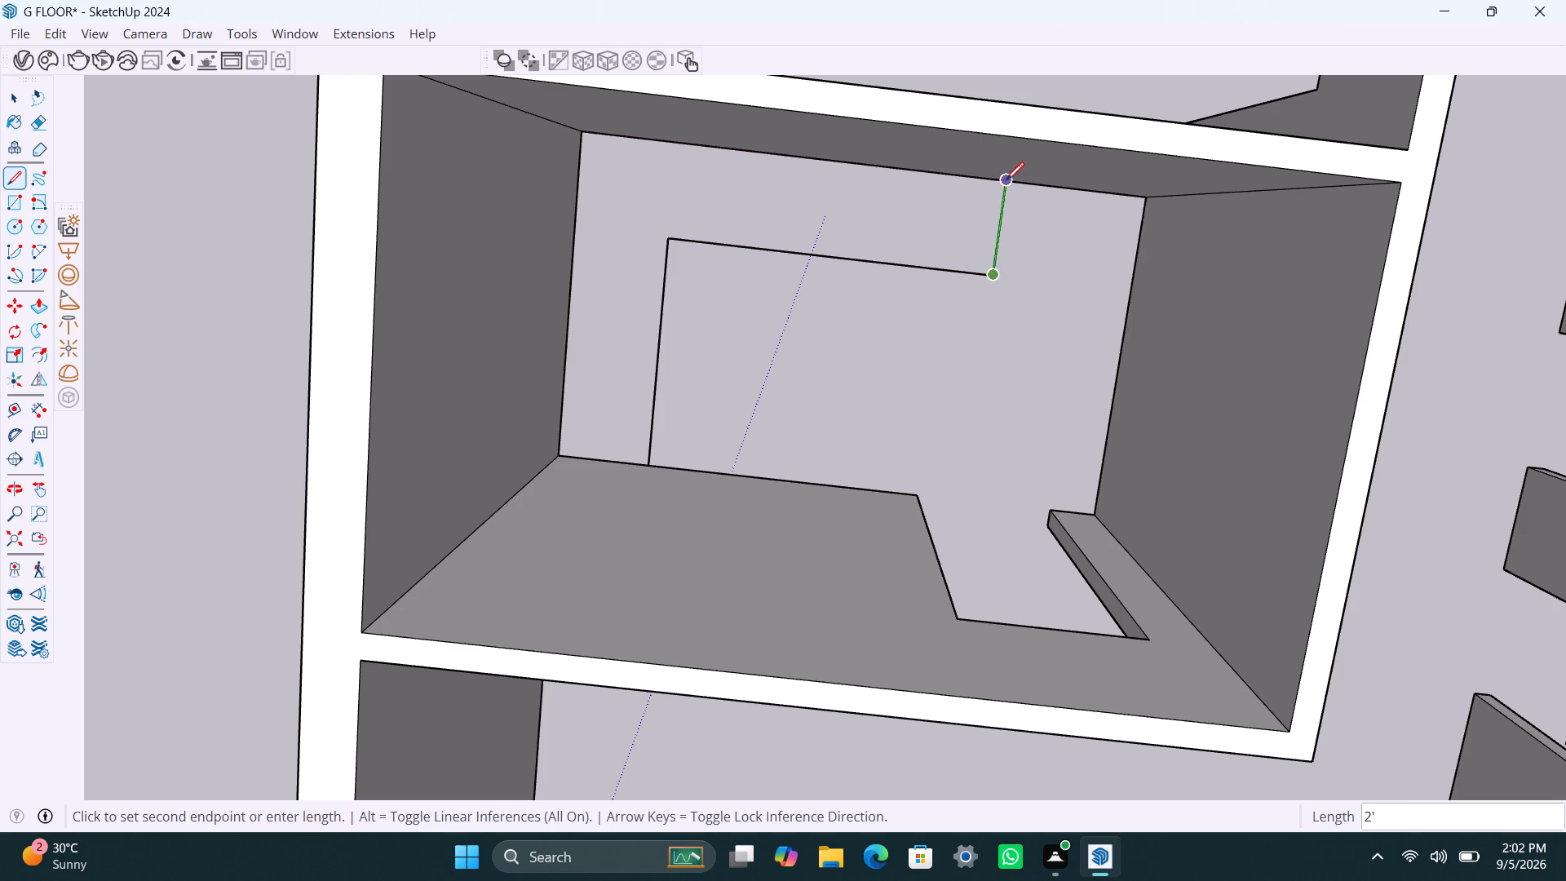
{"action": "left_click", "coordinate": [1006, 180]}
{"action": "left_click", "coordinate": [578, 127]}
{"action": "key", "text": "space"}
Extrude the L-shaped counter face in the small room up 3'.
{"action": "left_click", "coordinate": [629, 222]}
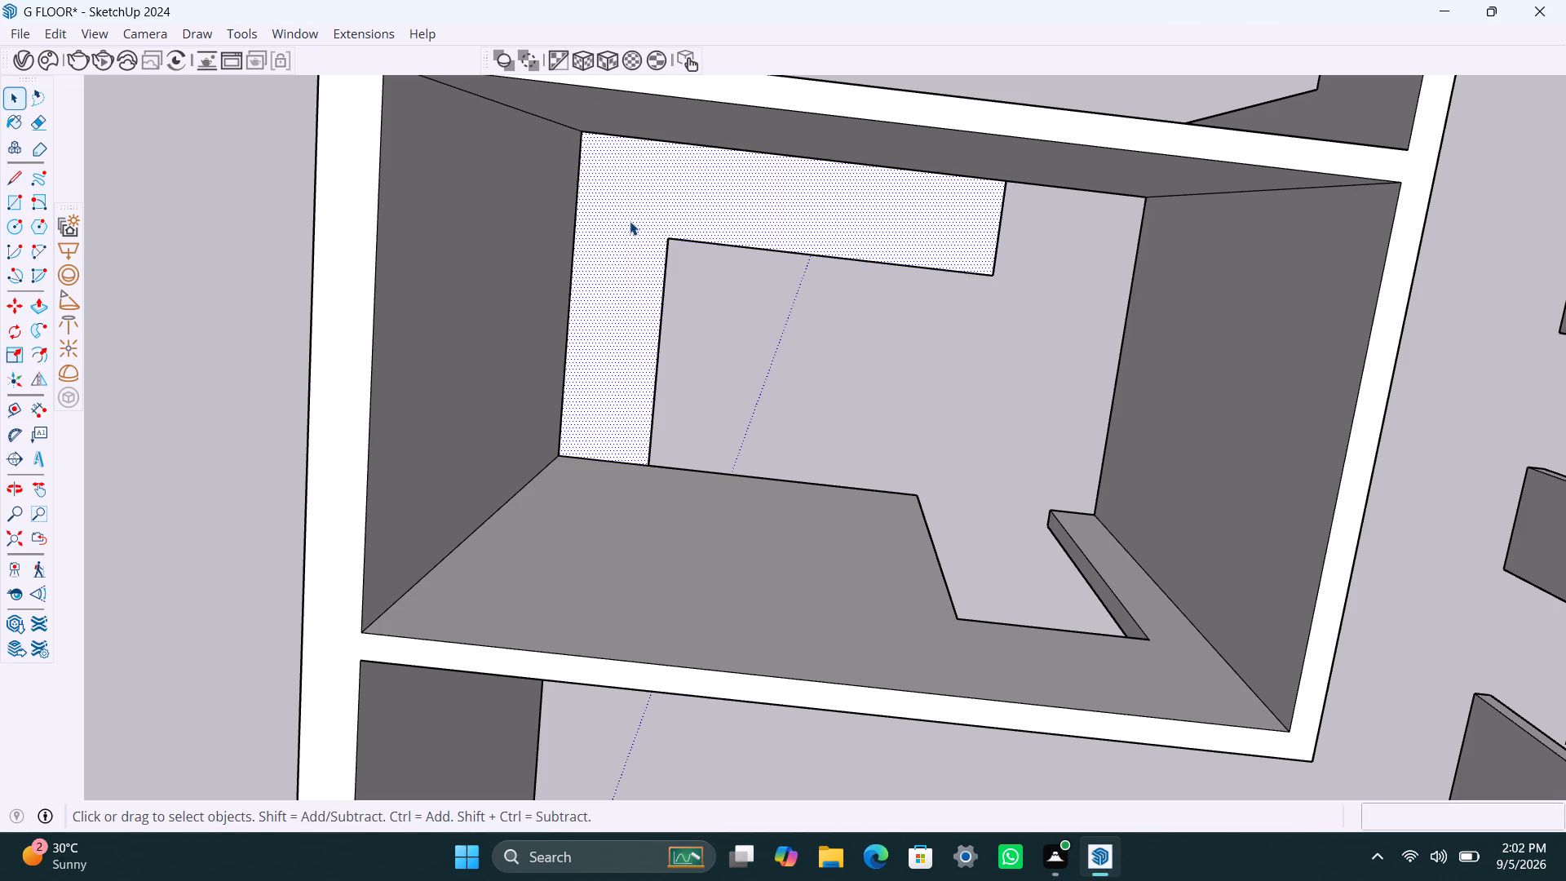
{"action": "key", "text": "p"}
{"action": "left_click", "coordinate": [630, 221]}
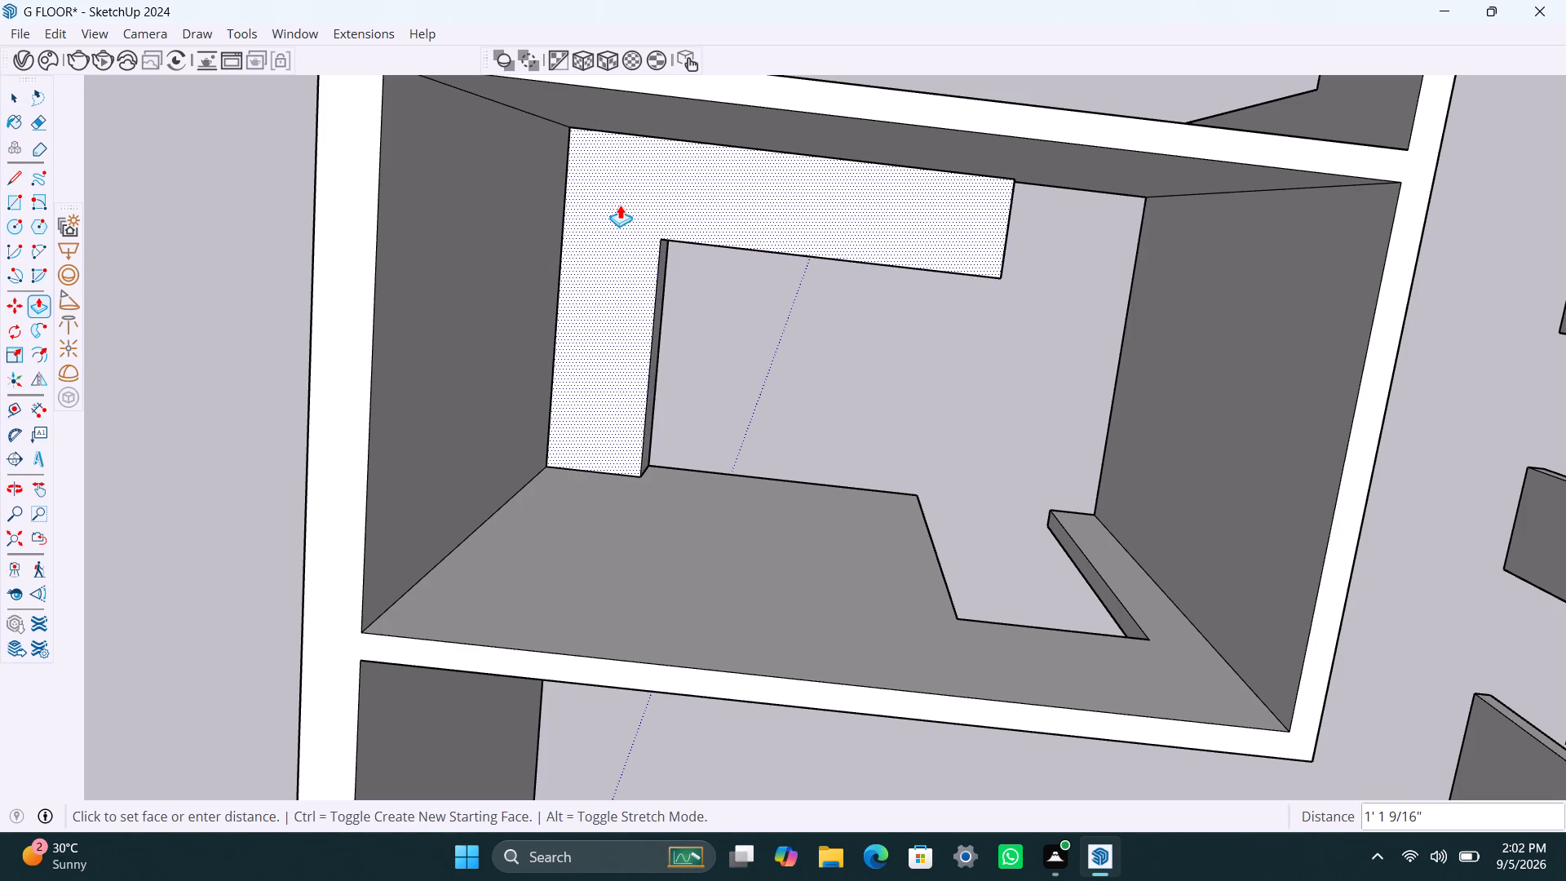
{"action": "type", "text": "3'"}
{"action": "key", "text": "Return"}
{"action": "key", "text": "space"}
{"action": "scroll", "coordinate": [559, 382], "scroll_direction": "down", "scroll_amount": 8}
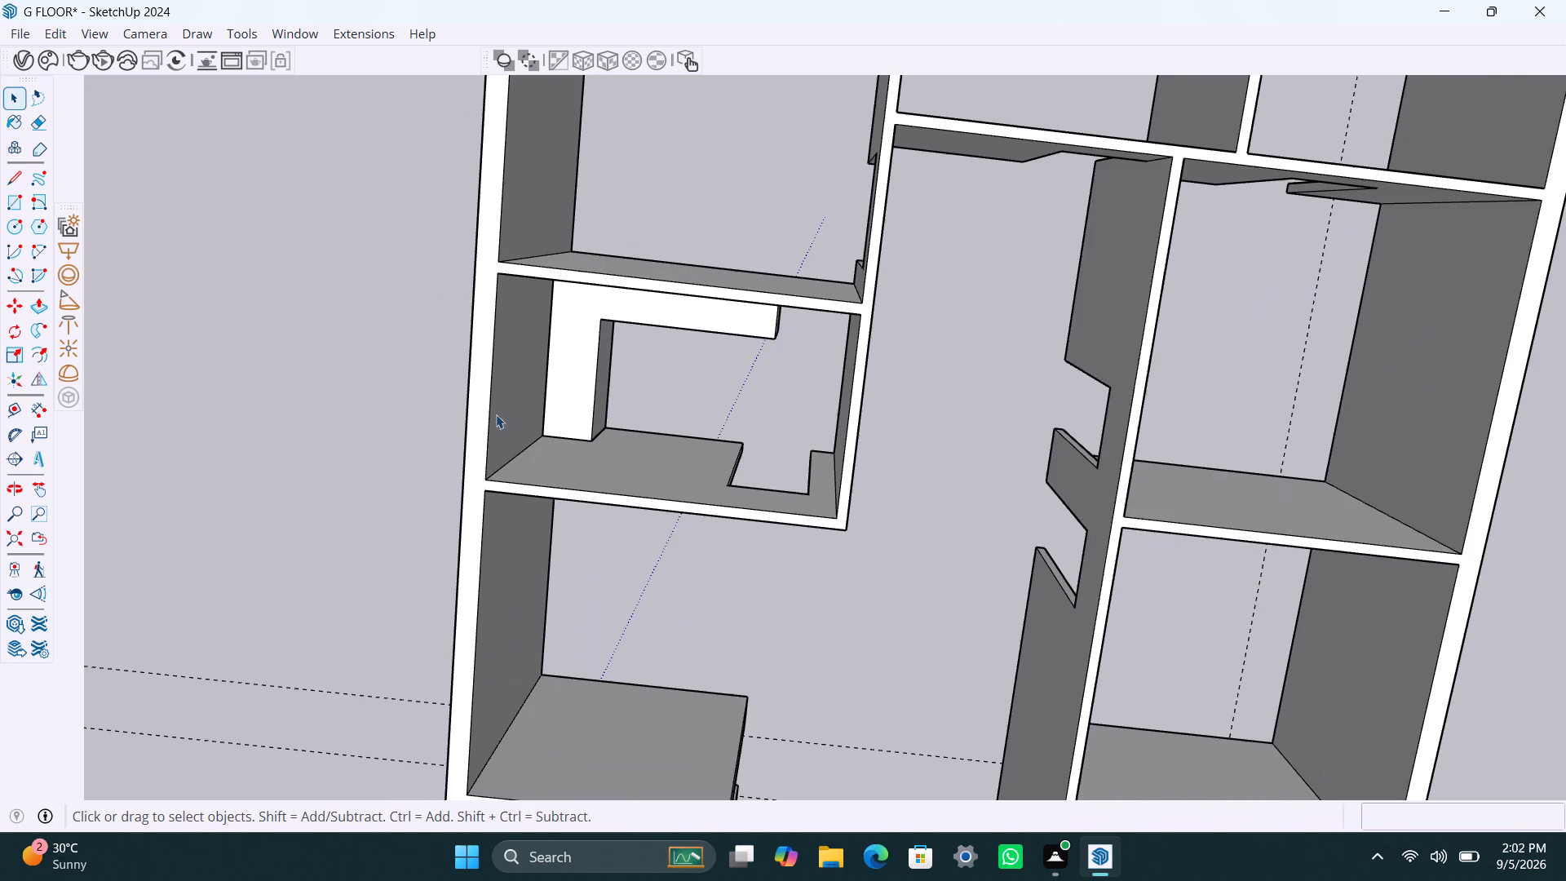
On the long side wall opposite the L-shaped counter, place a vertical guide about 16' 9" from the front edge and another 4' behind it.
{"action": "middle_click_drag", "start_coordinate": [564, 407], "coordinate": [564, 131]}
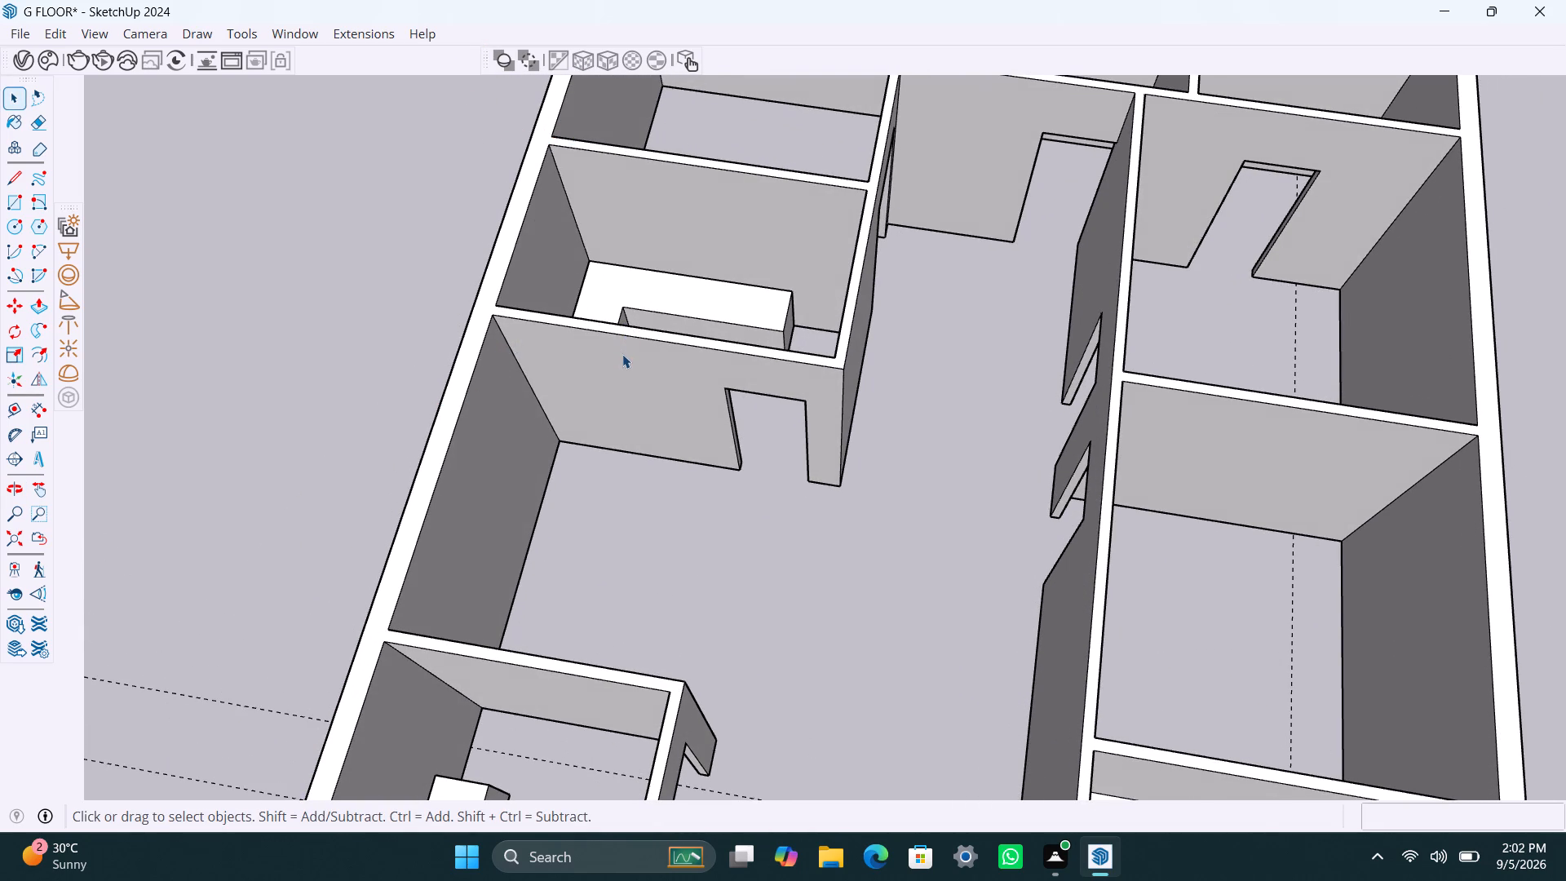
{"action": "scroll", "coordinate": [629, 365], "scroll_direction": "down", "scroll_amount": 8}
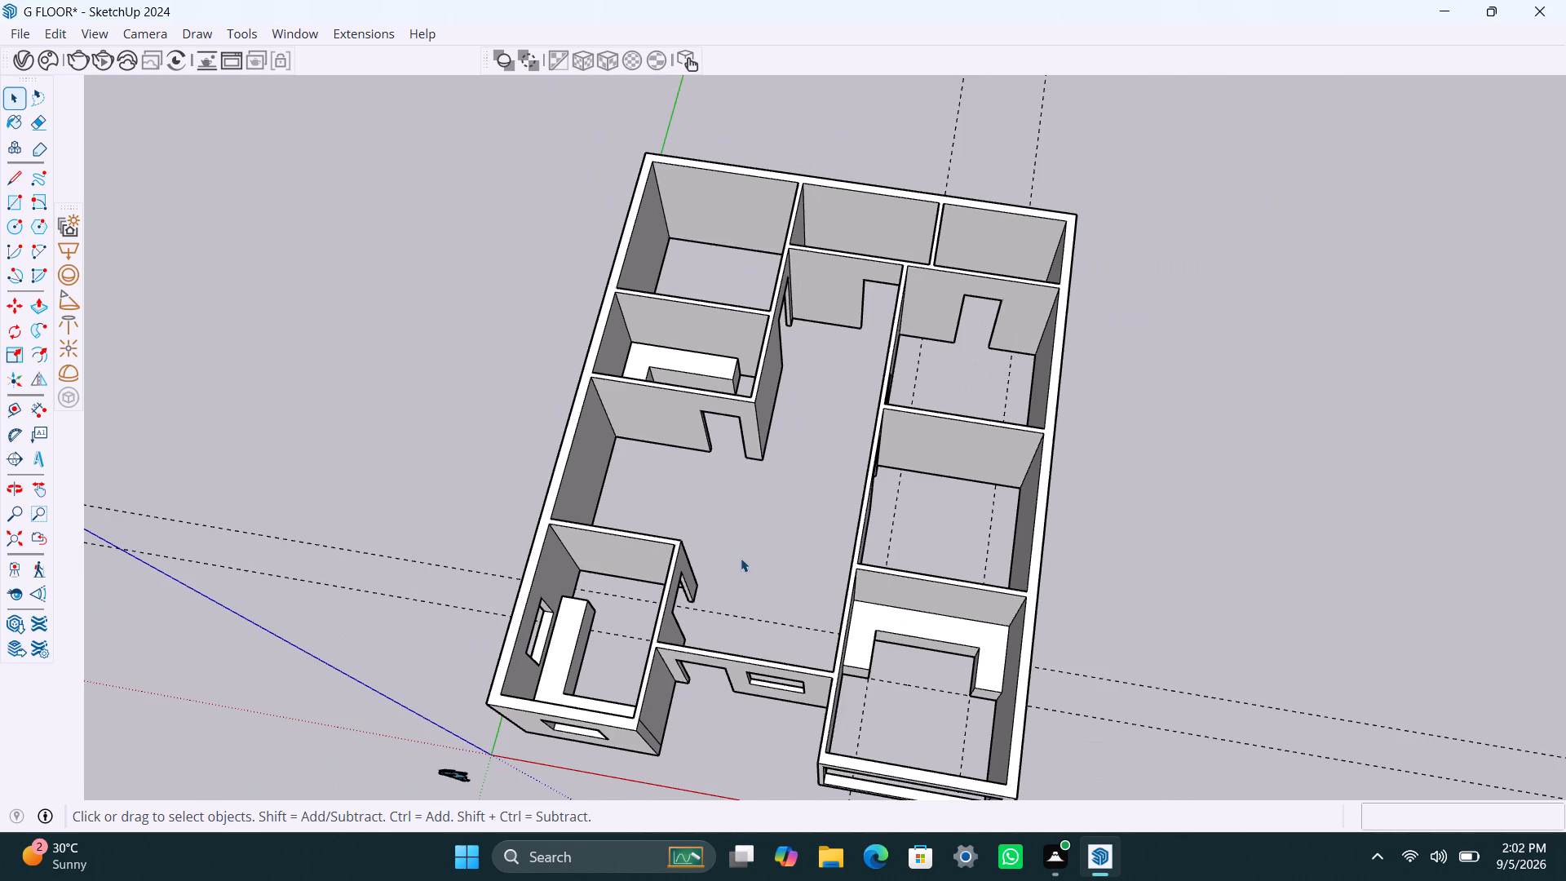
{"action": "scroll", "coordinate": [960, 614], "scroll_direction": "down", "scroll_amount": 2}
{"action": "middle_click_drag", "start_coordinate": [1003, 644], "coordinate": [444, 378]}
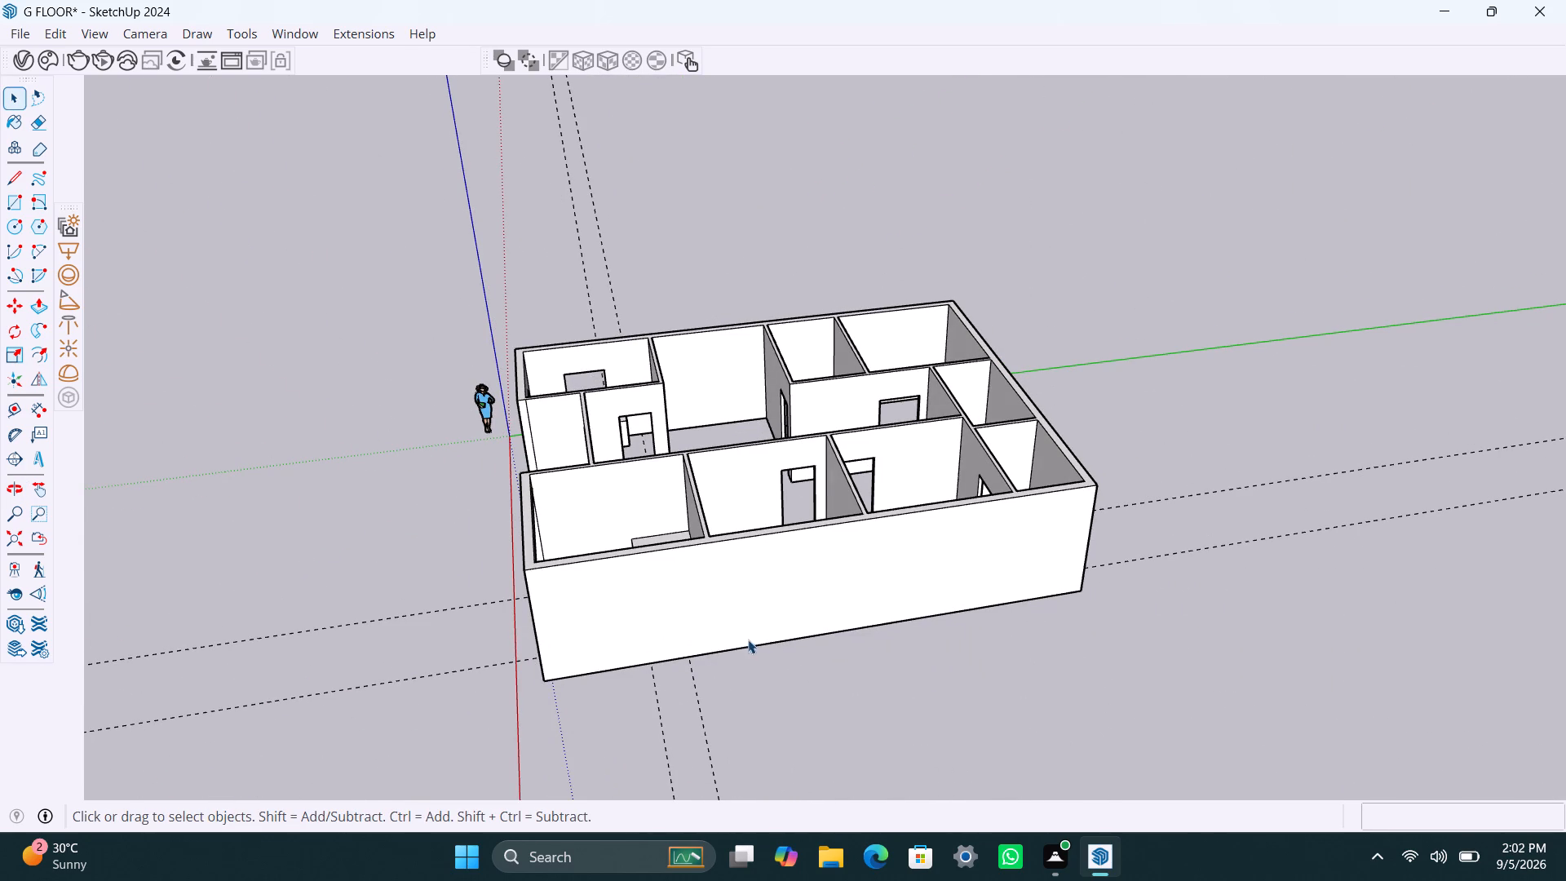
{"action": "scroll", "coordinate": [765, 586], "scroll_direction": "up", "scroll_amount": 3}
{"action": "middle_click_drag", "start_coordinate": [771, 626], "coordinate": [622, 628]}
{"action": "key", "text": "t"}
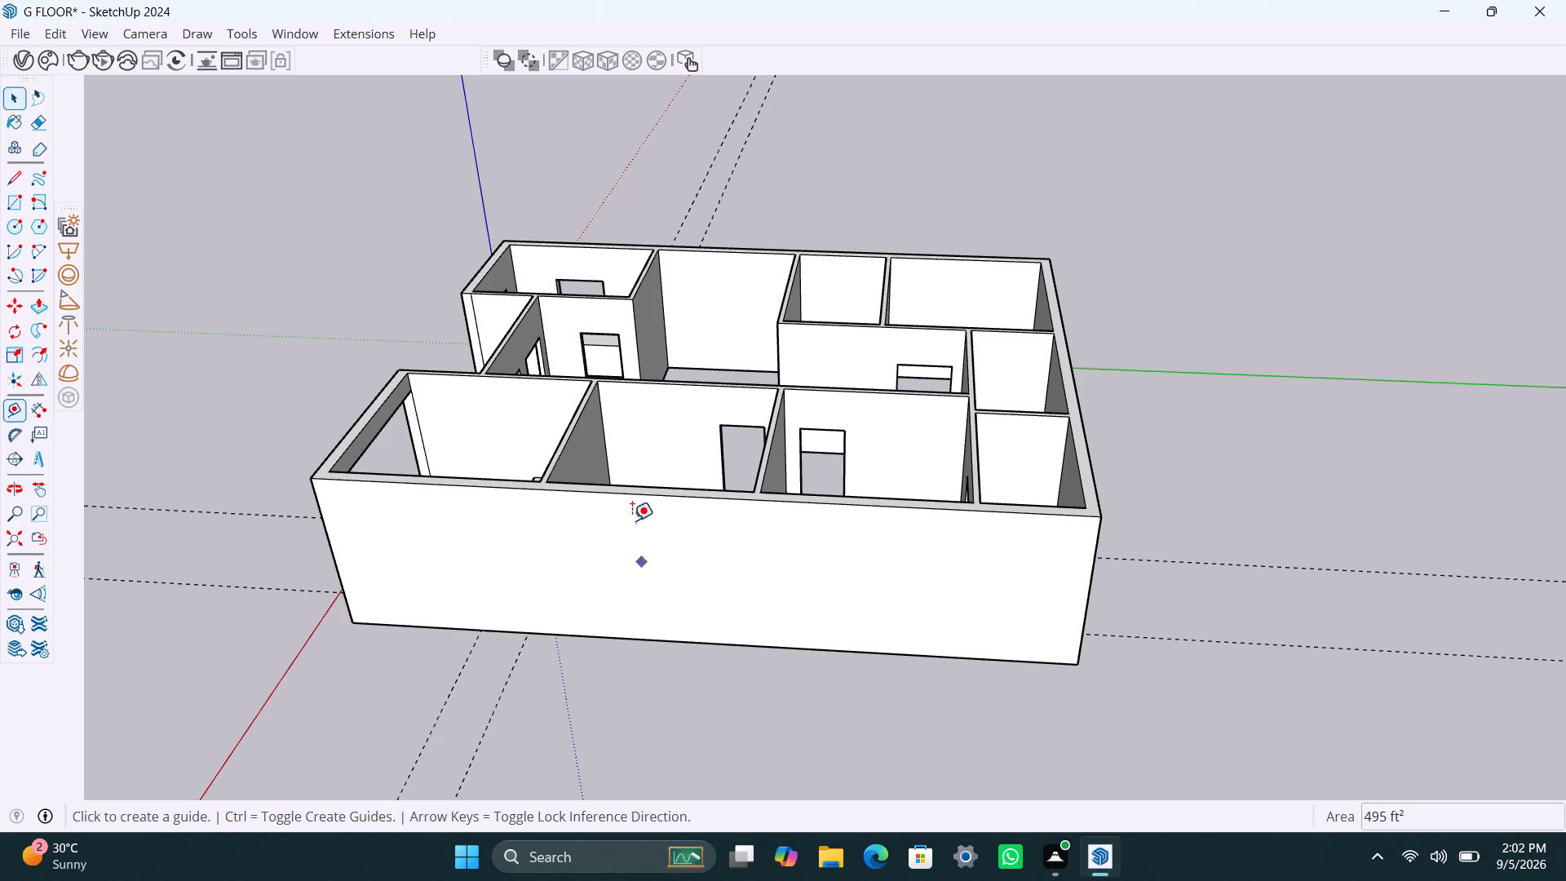
{"action": "left_click", "coordinate": [329, 543]}
{"action": "scroll", "coordinate": [585, 556], "scroll_direction": "down", "scroll_amount": 1}
{"action": "middle_click_drag", "start_coordinate": [588, 565], "coordinate": [677, 578]}
{"action": "left_click", "coordinate": [685, 573]}
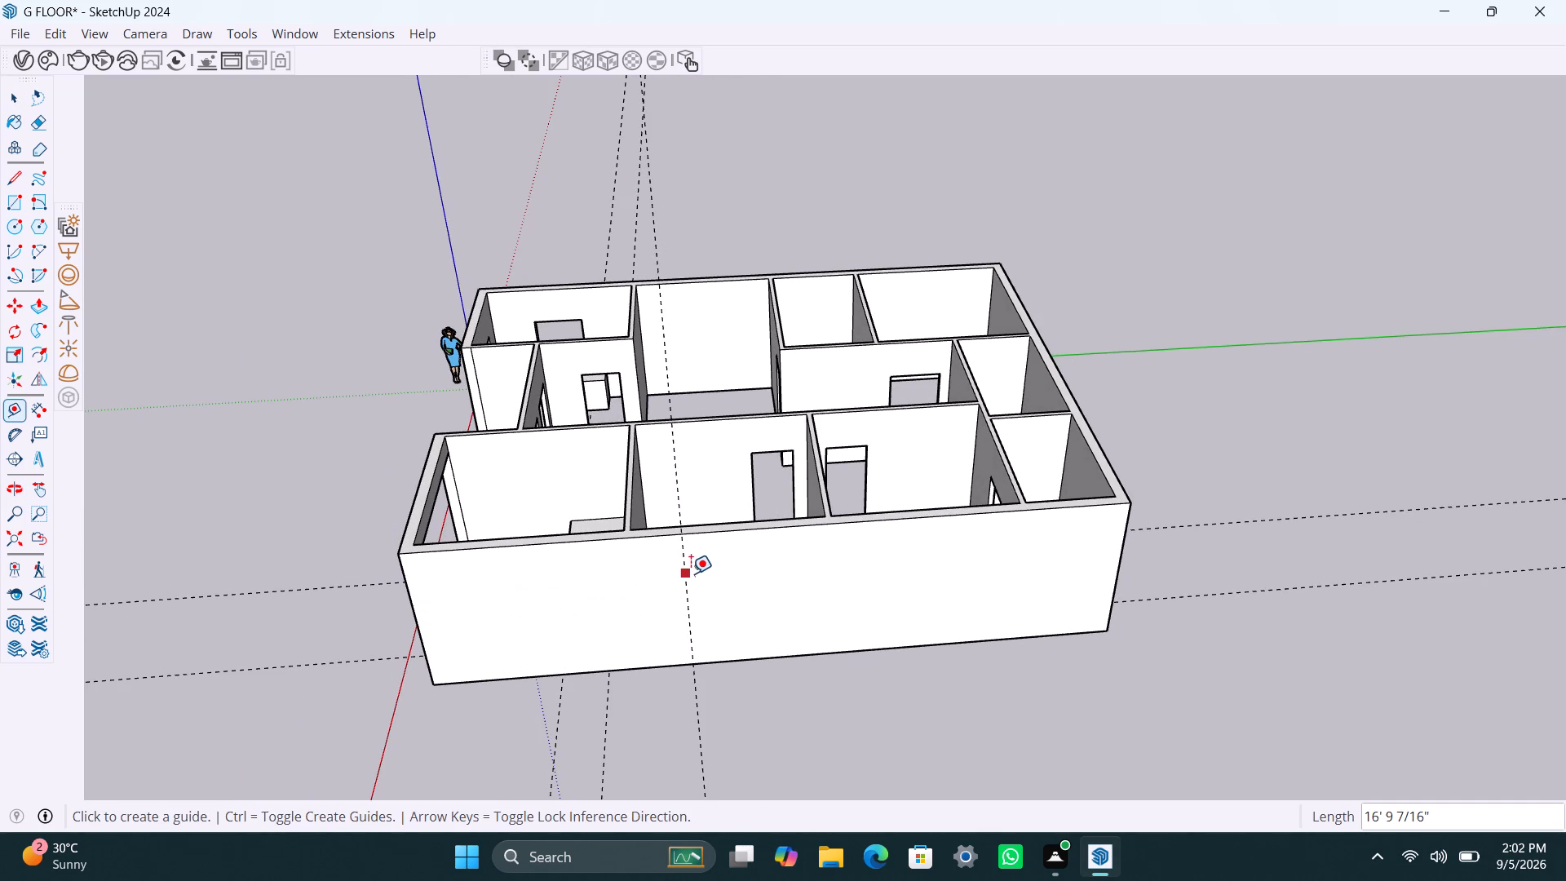
{"action": "left_click", "coordinate": [691, 574]}
{"action": "type", "text": "4'"}
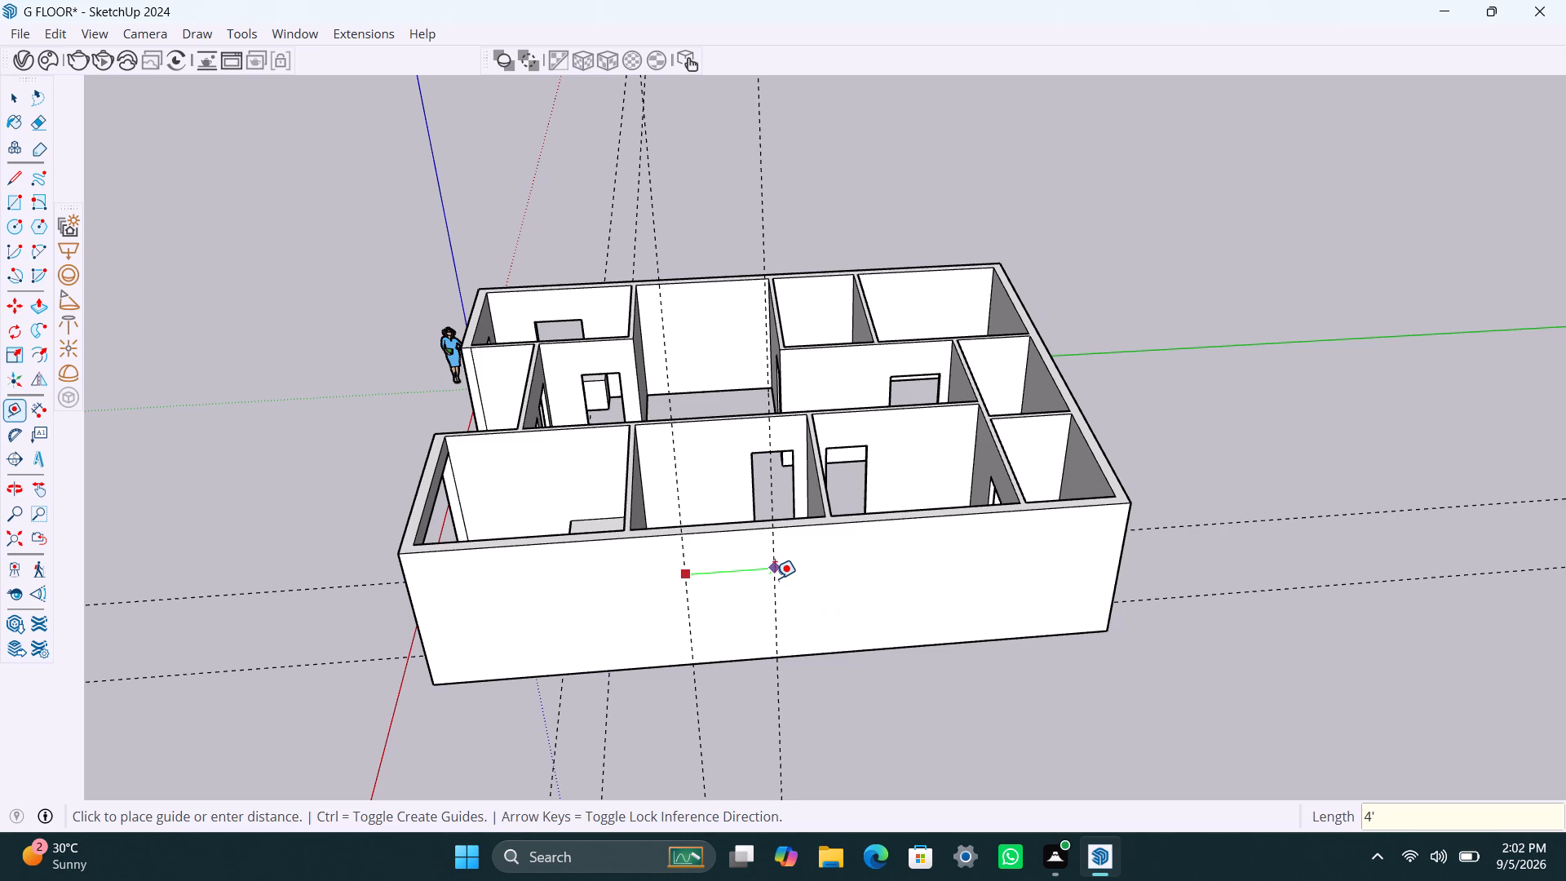
{"action": "key", "text": "Return"}
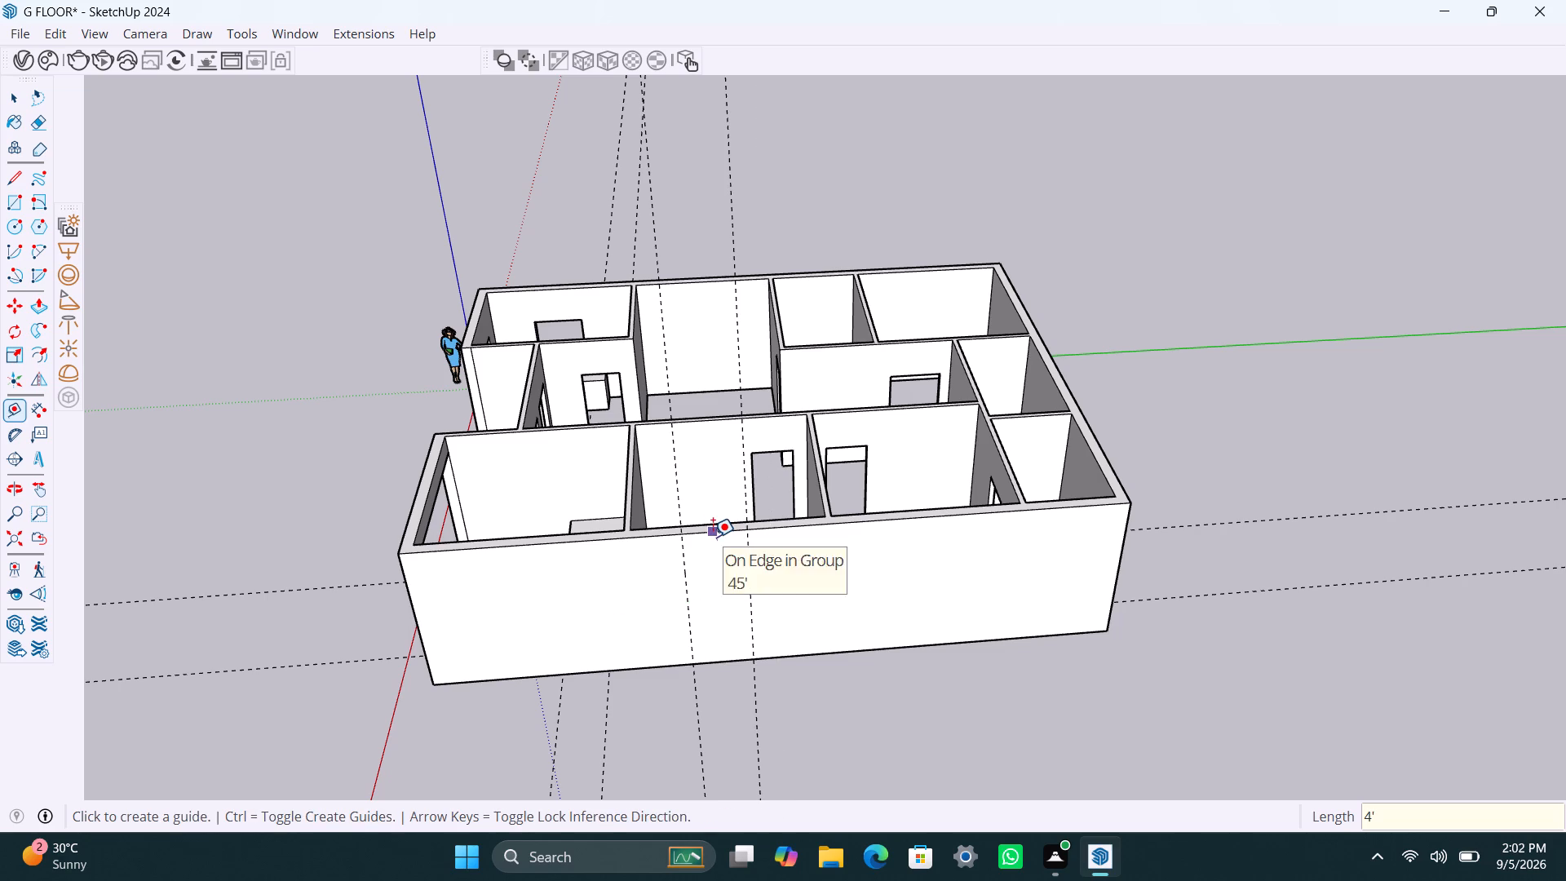
Place a horizontal guide 3' below the side wall's top edge and another 4' below that one.
{"action": "left_click", "coordinate": [713, 537]}
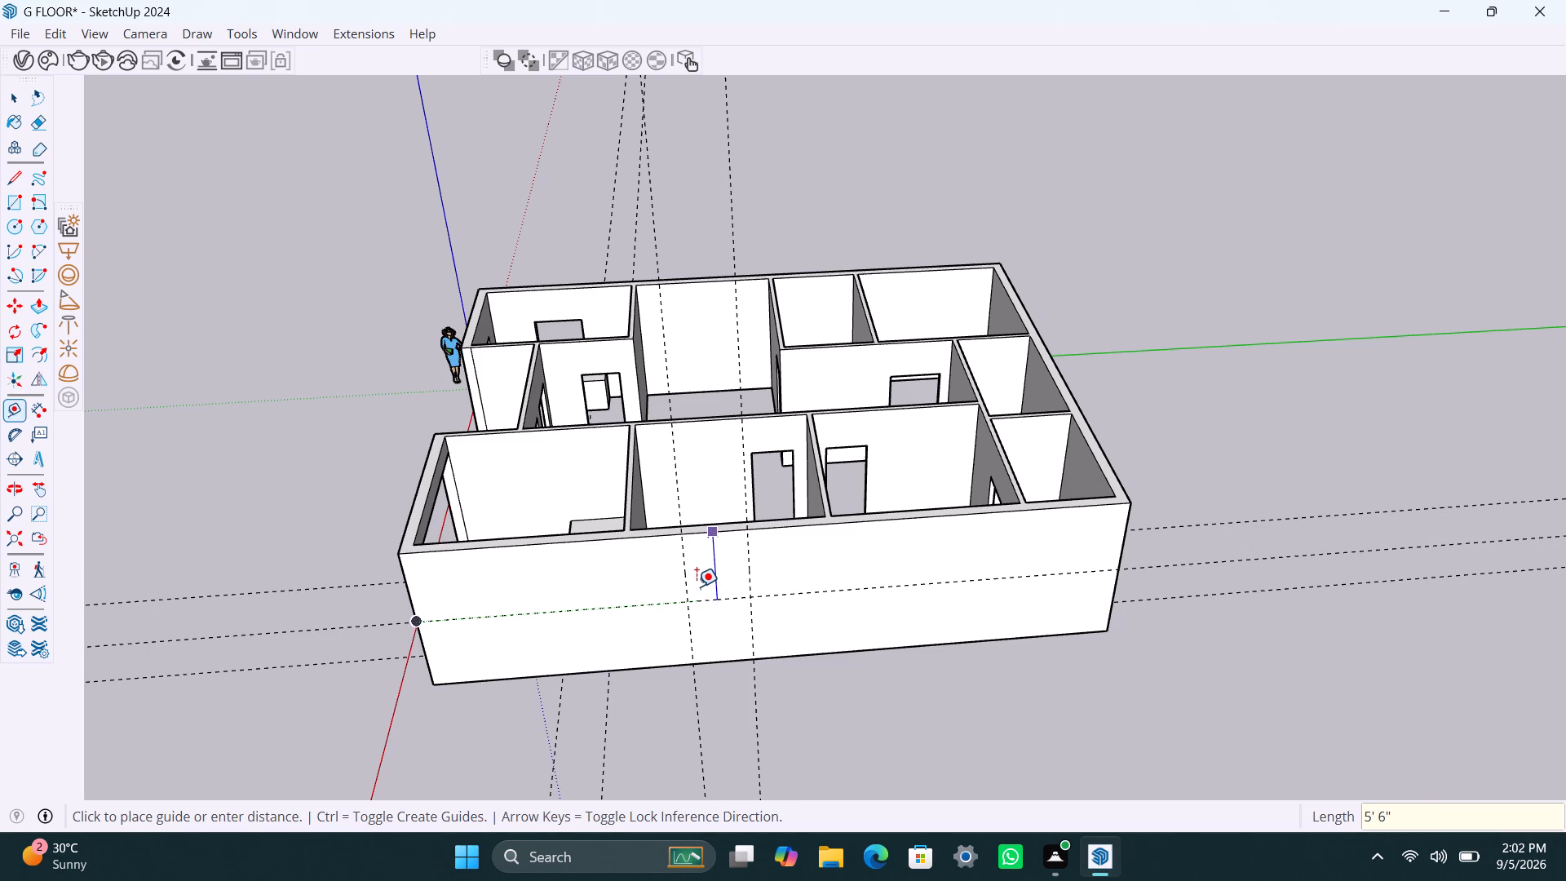
{"action": "type", "text": "3'"}
{"action": "key", "text": "Return"}
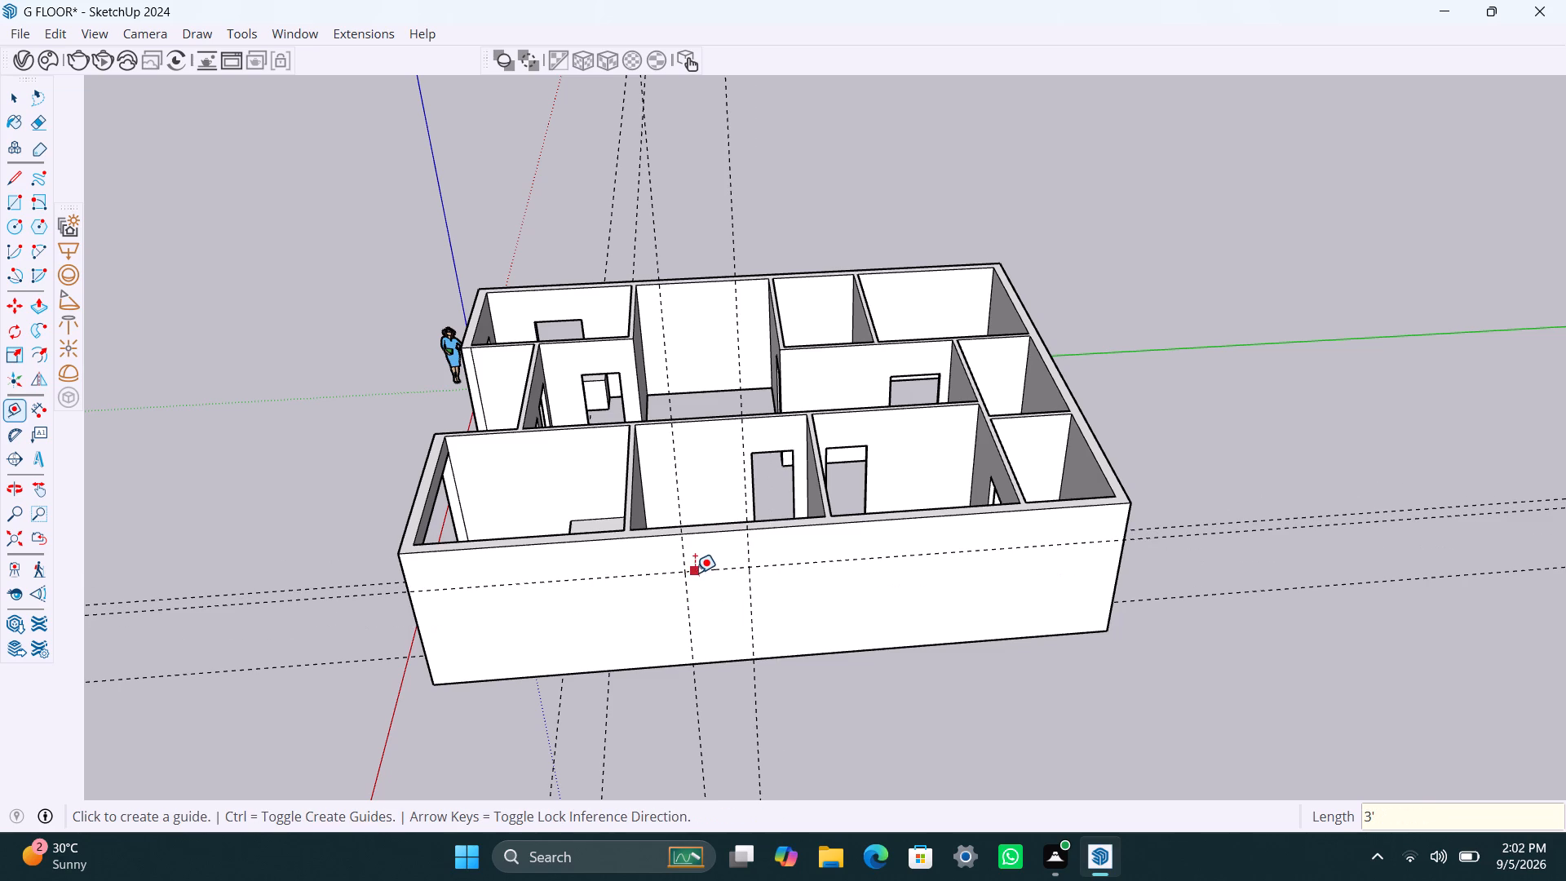
{"action": "left_click", "coordinate": [695, 573]}
{"action": "key", "text": "4"}
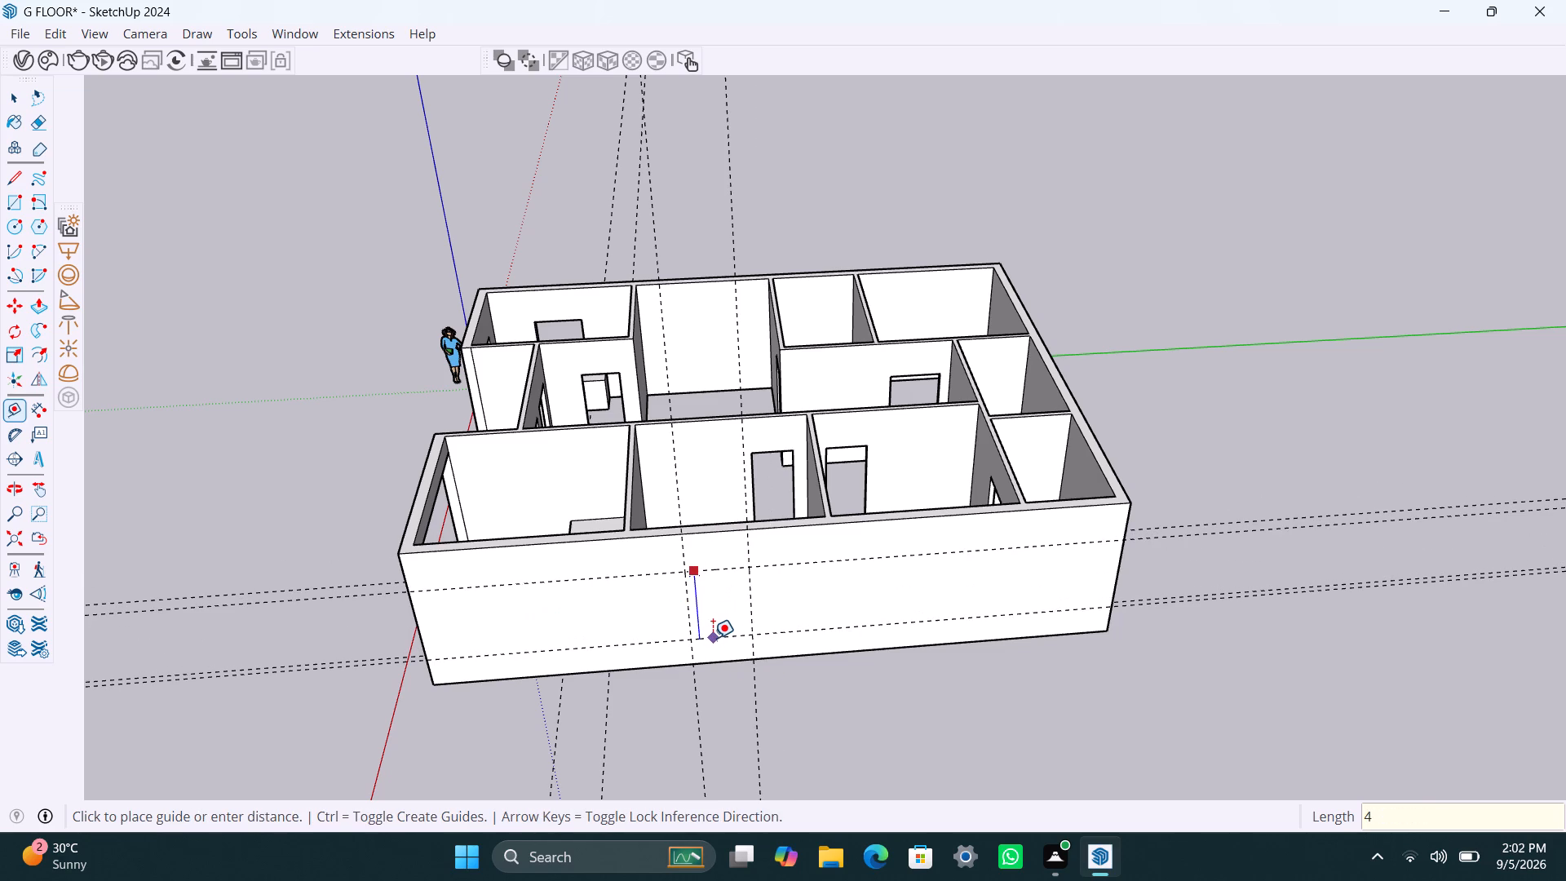
{"action": "key", "text": "apostrophe"}
{"action": "key", "text": "Return"}
{"action": "key", "text": "space"}
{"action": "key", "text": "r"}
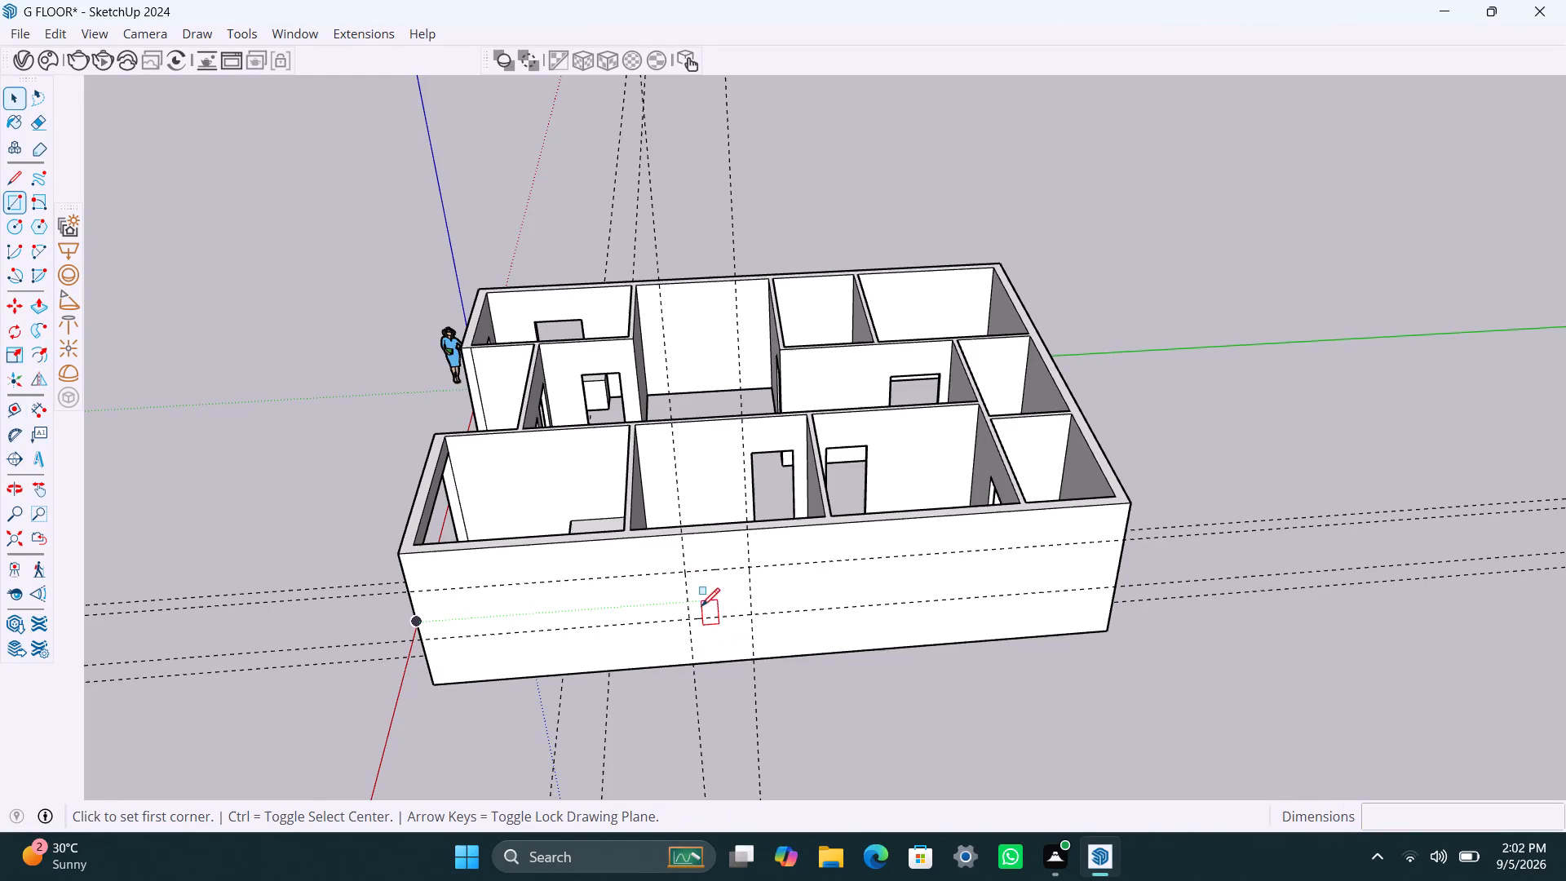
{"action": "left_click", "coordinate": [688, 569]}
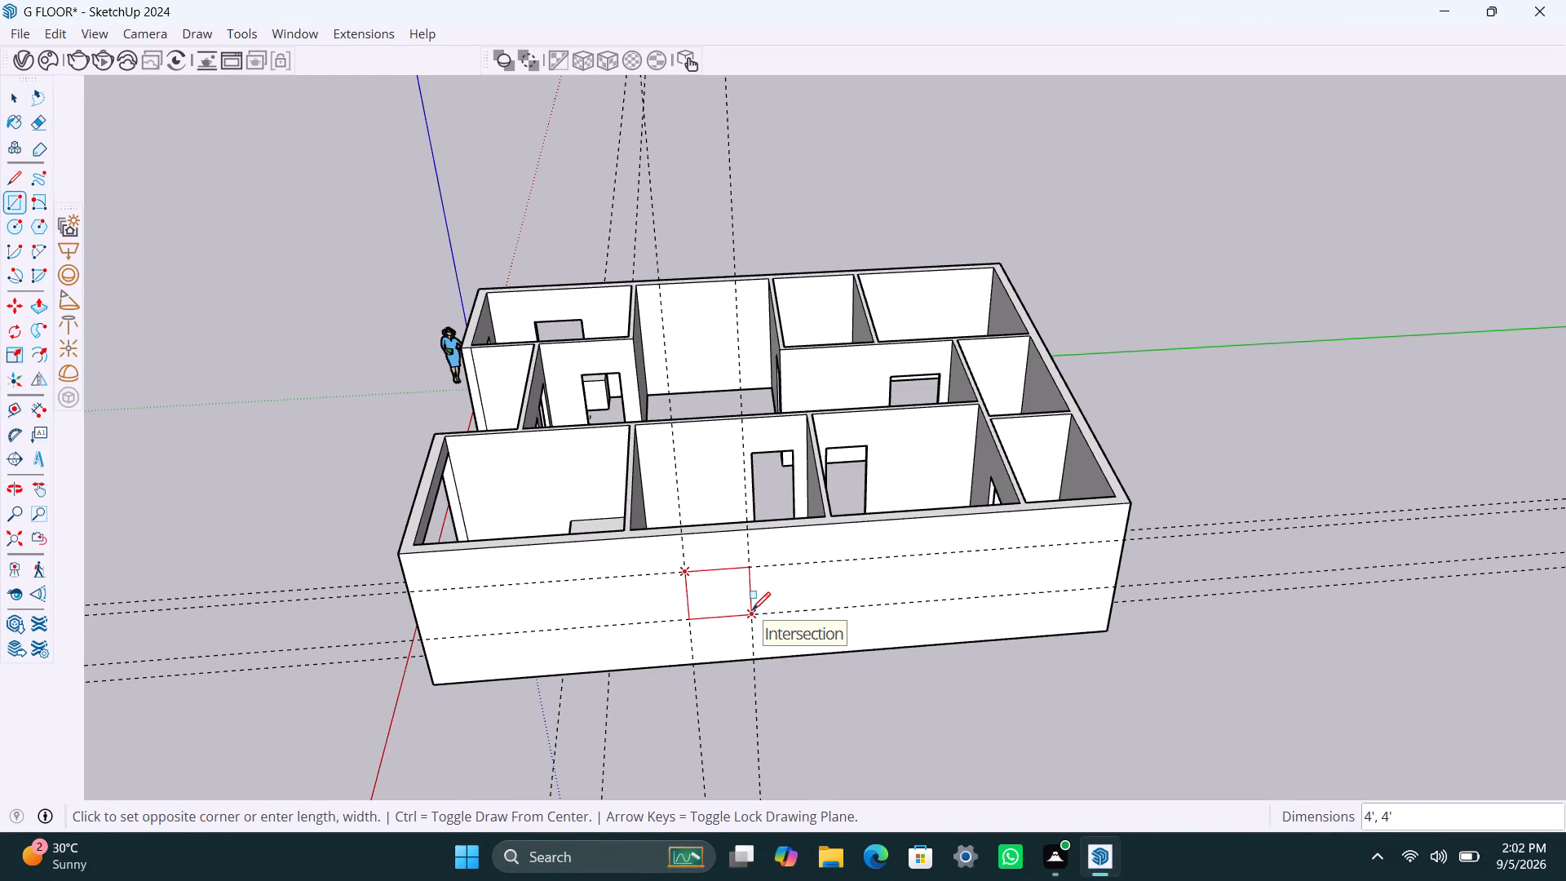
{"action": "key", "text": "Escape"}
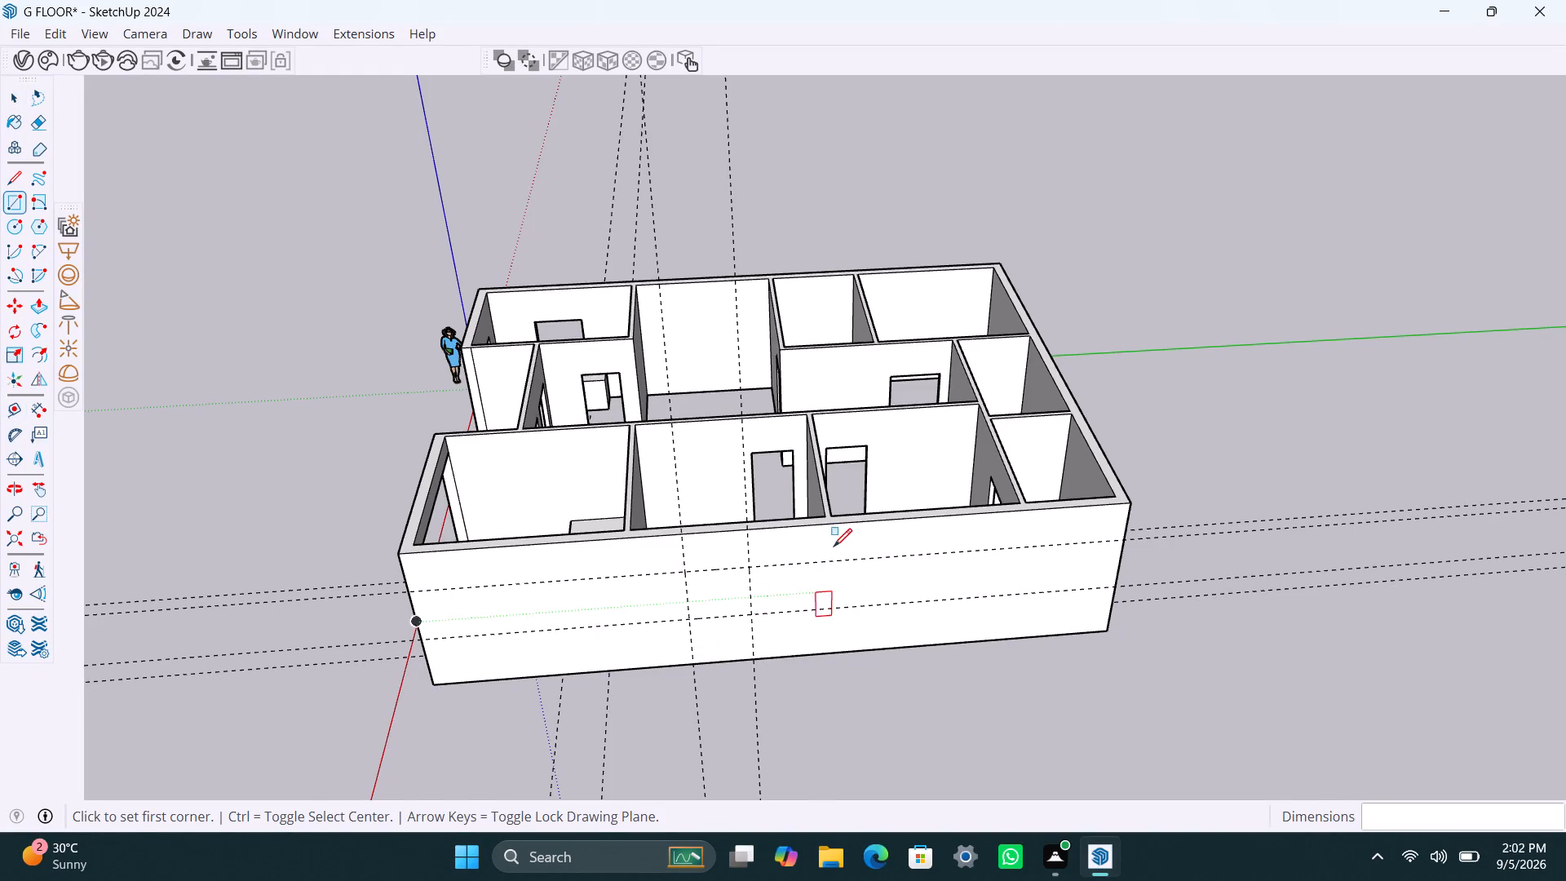
Open the wall group for editing and draw a 4' by 4' window rectangle between the guide intersections on the long side wall.
{"action": "key", "text": "space"}
{"action": "left_click", "coordinate": [829, 554]}
{"action": "double_click", "coordinate": [812, 557]}
{"action": "scroll", "coordinate": [700, 595], "scroll_direction": "up", "scroll_amount": 3}
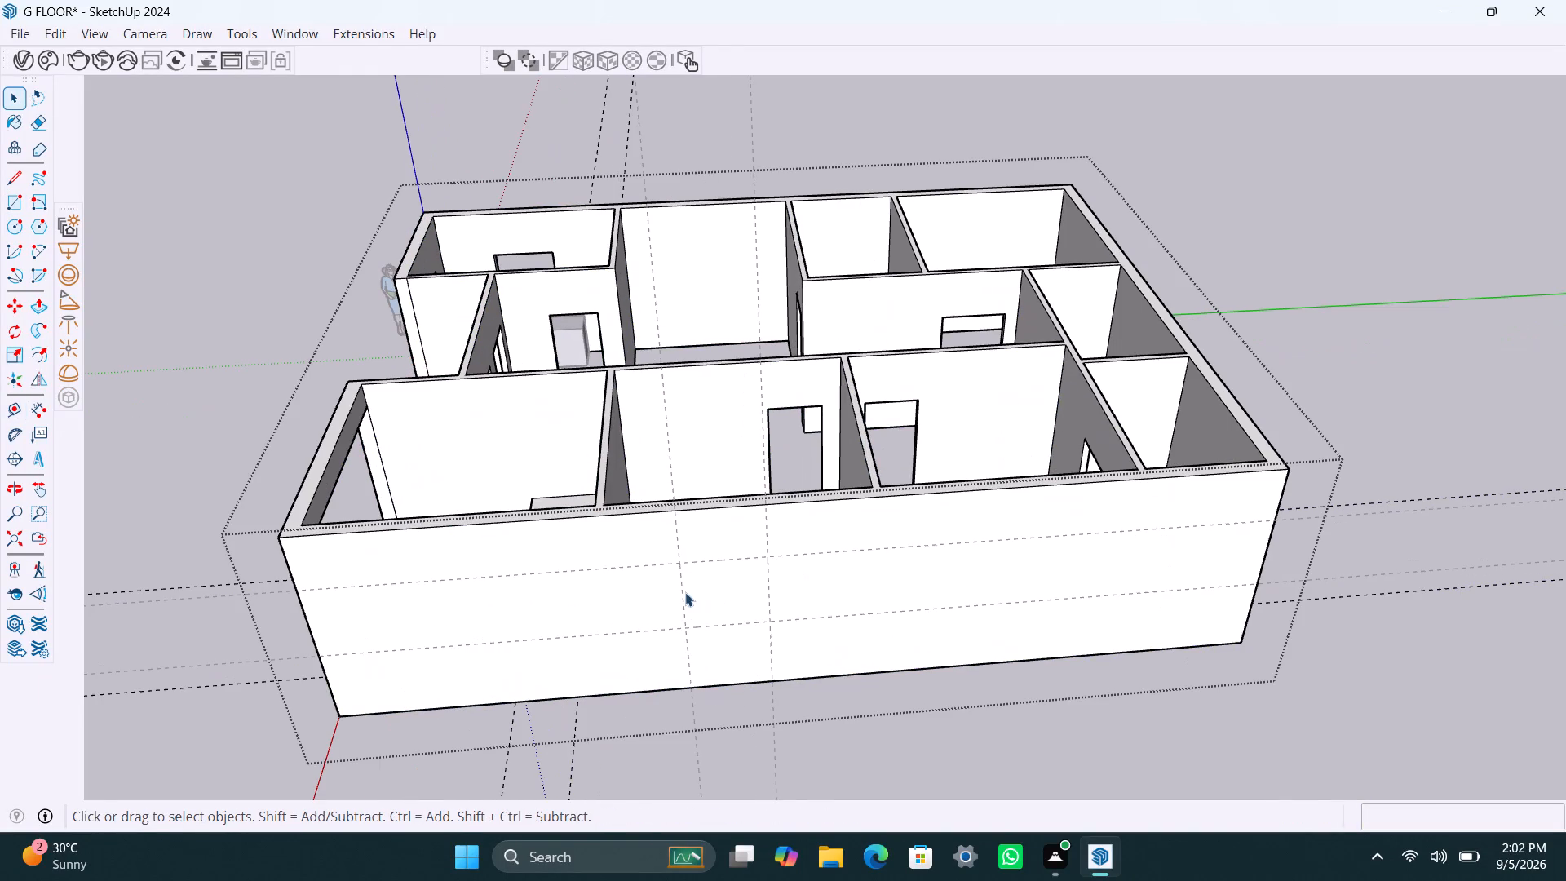
{"action": "key", "text": "r"}
{"action": "left_click", "coordinate": [685, 563]}
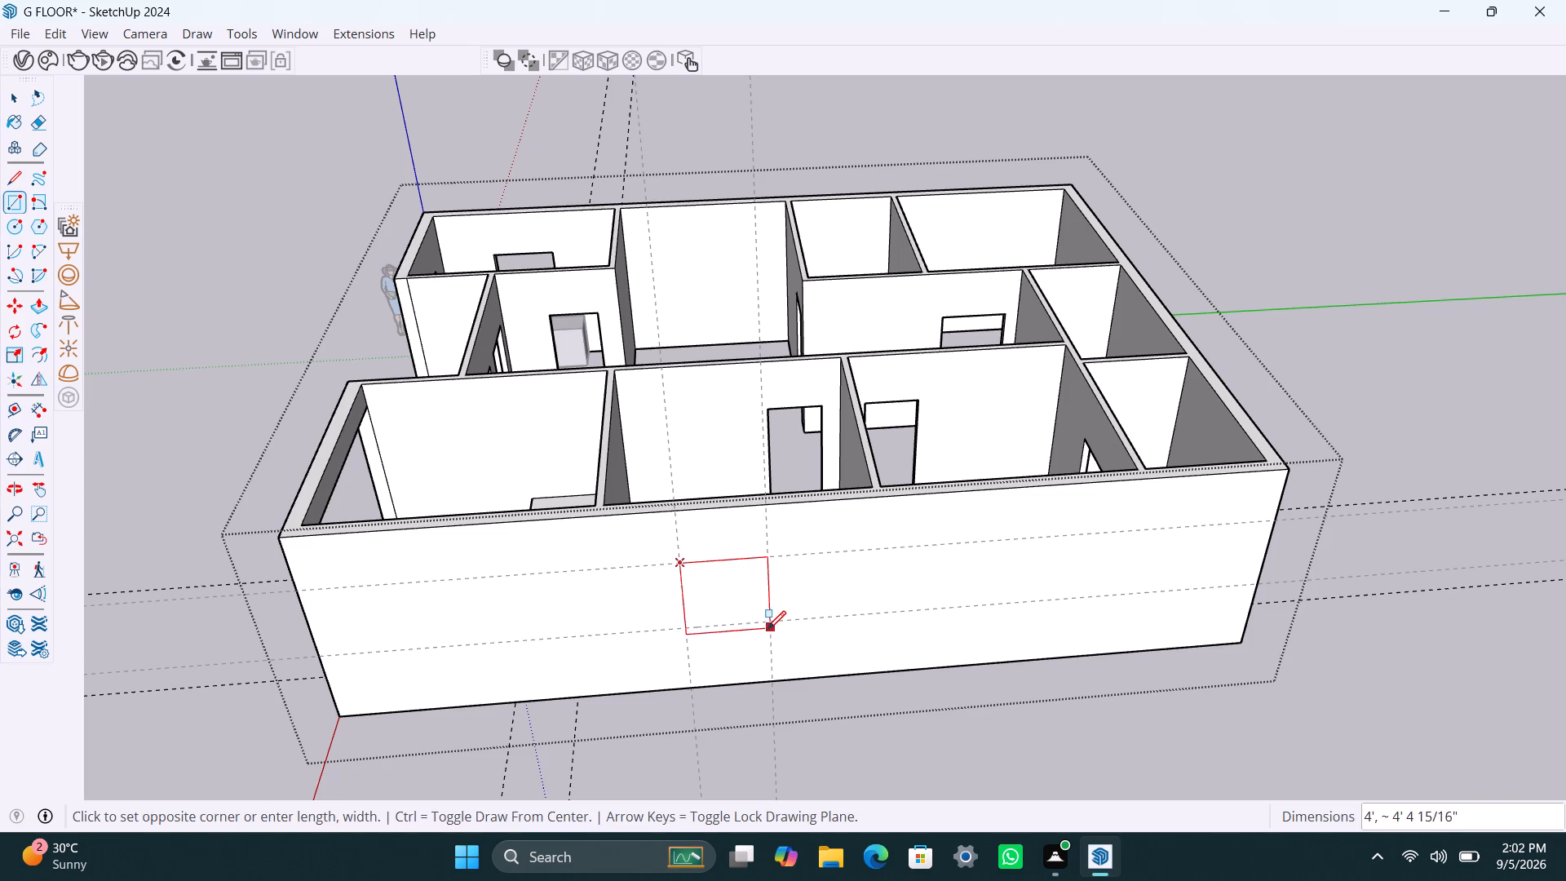
{"action": "left_click", "coordinate": [771, 619]}
Push the window rectangle 9" through the side wall to cut the opening, and leave the group.
{"action": "key", "text": "space"}
{"action": "left_click", "coordinate": [738, 604]}
{"action": "key", "text": "p"}
{"action": "left_click", "coordinate": [737, 602]}
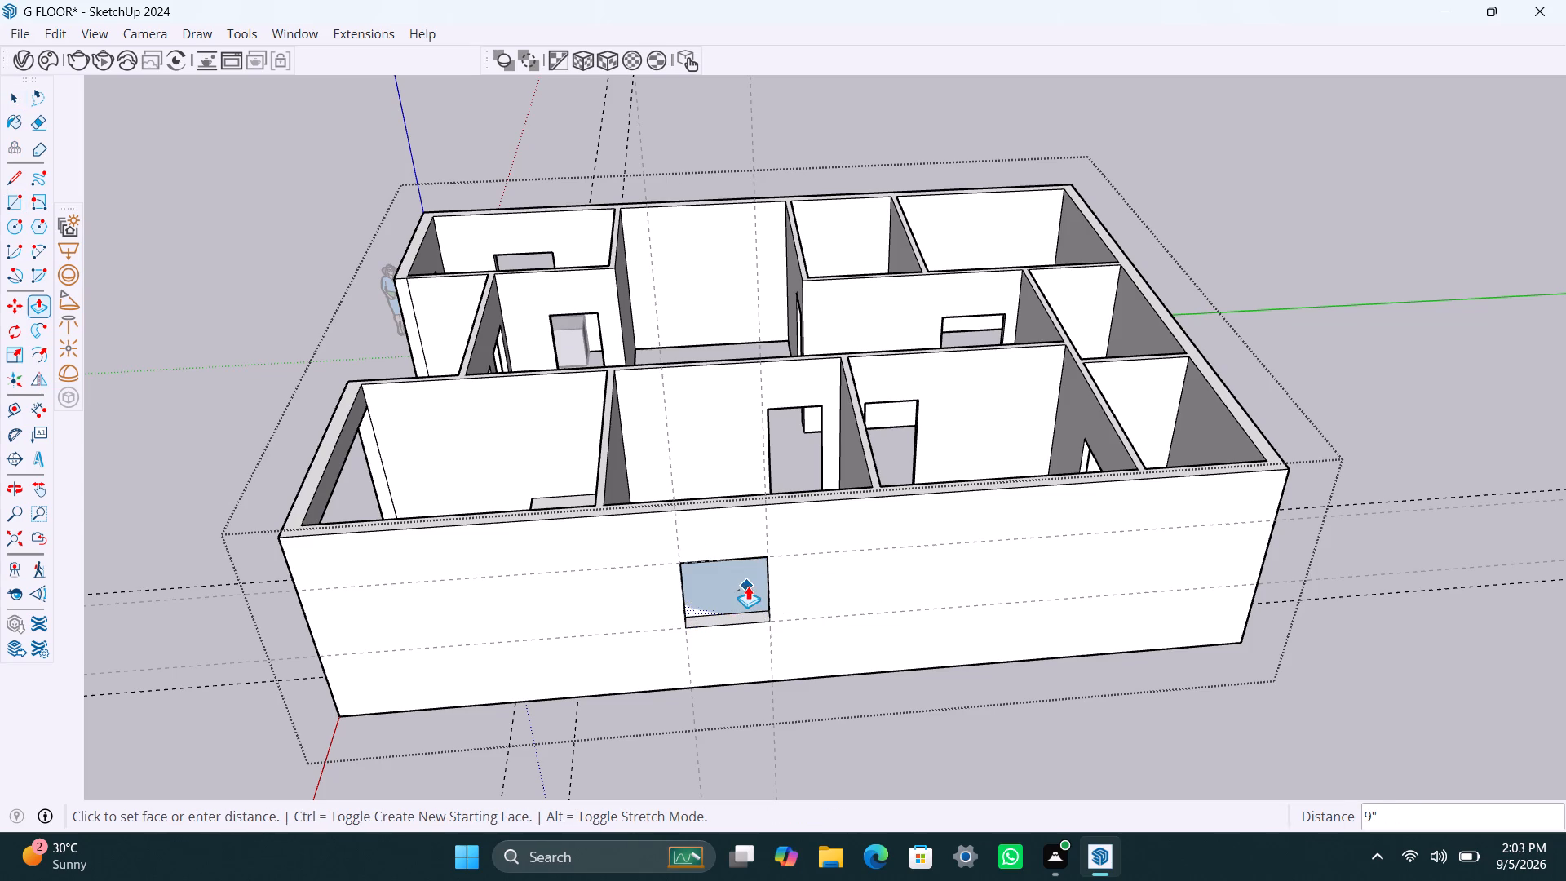
{"action": "left_click", "coordinate": [748, 586]}
{"action": "scroll", "coordinate": [791, 664], "scroll_direction": "down", "scroll_amount": 4}
{"action": "key", "text": "space"}
{"action": "scroll", "coordinate": [825, 662], "scroll_direction": "down", "scroll_amount": 2}
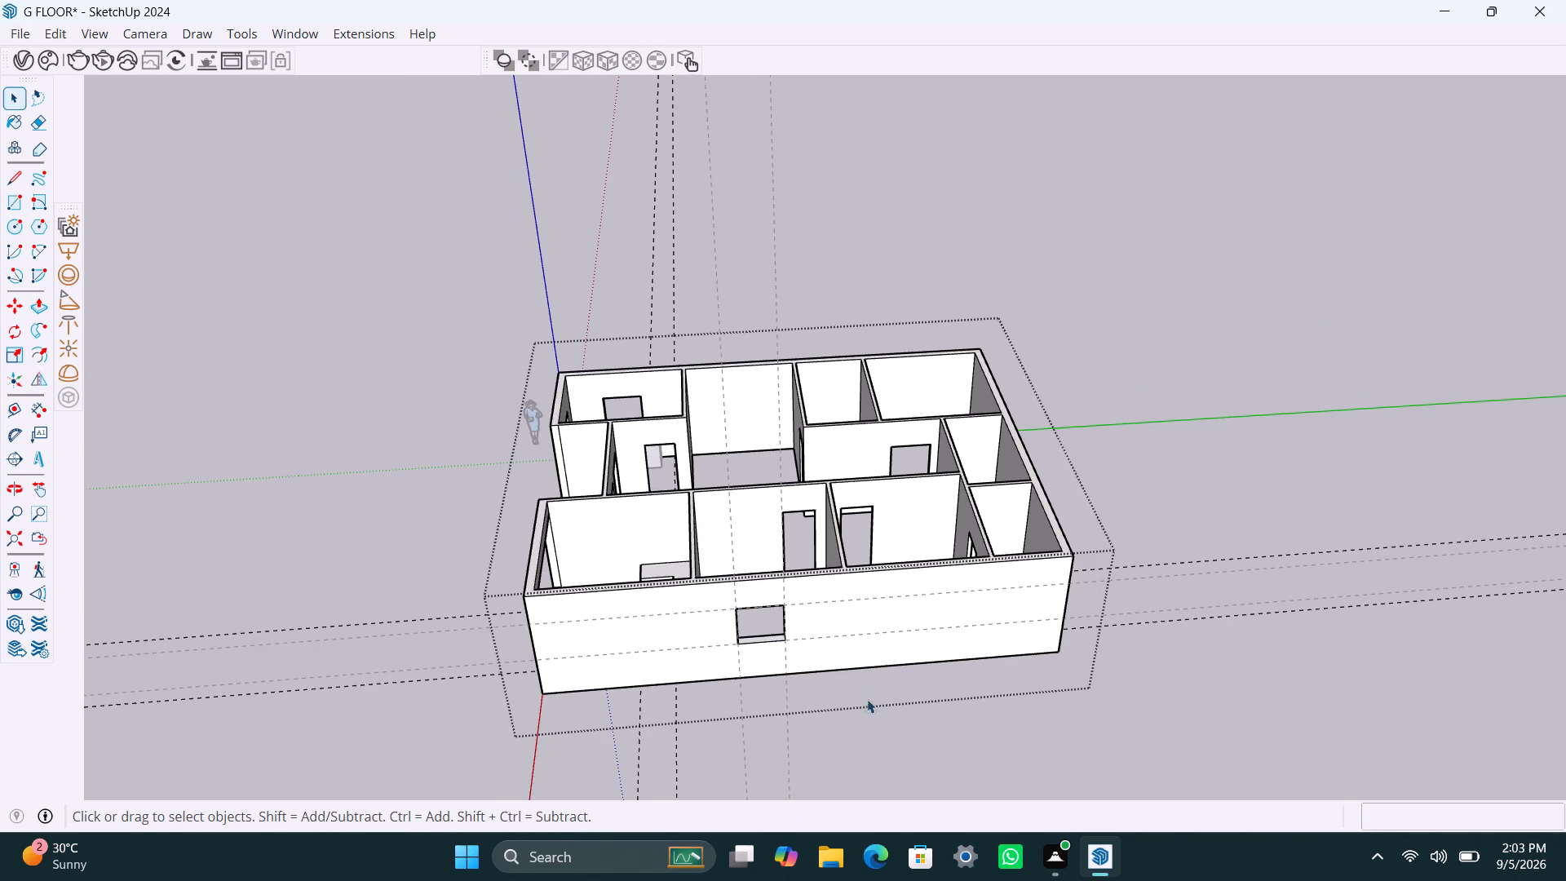
{"action": "key", "text": "Escape"}
Place a vertical guide about 7' 11" behind the first window's rear guide and another 4' beyond it.
{"action": "scroll", "coordinate": [778, 699], "scroll_direction": "up", "scroll_amount": 1}
{"action": "middle_click_drag", "start_coordinate": [777, 699], "coordinate": [722, 693]}
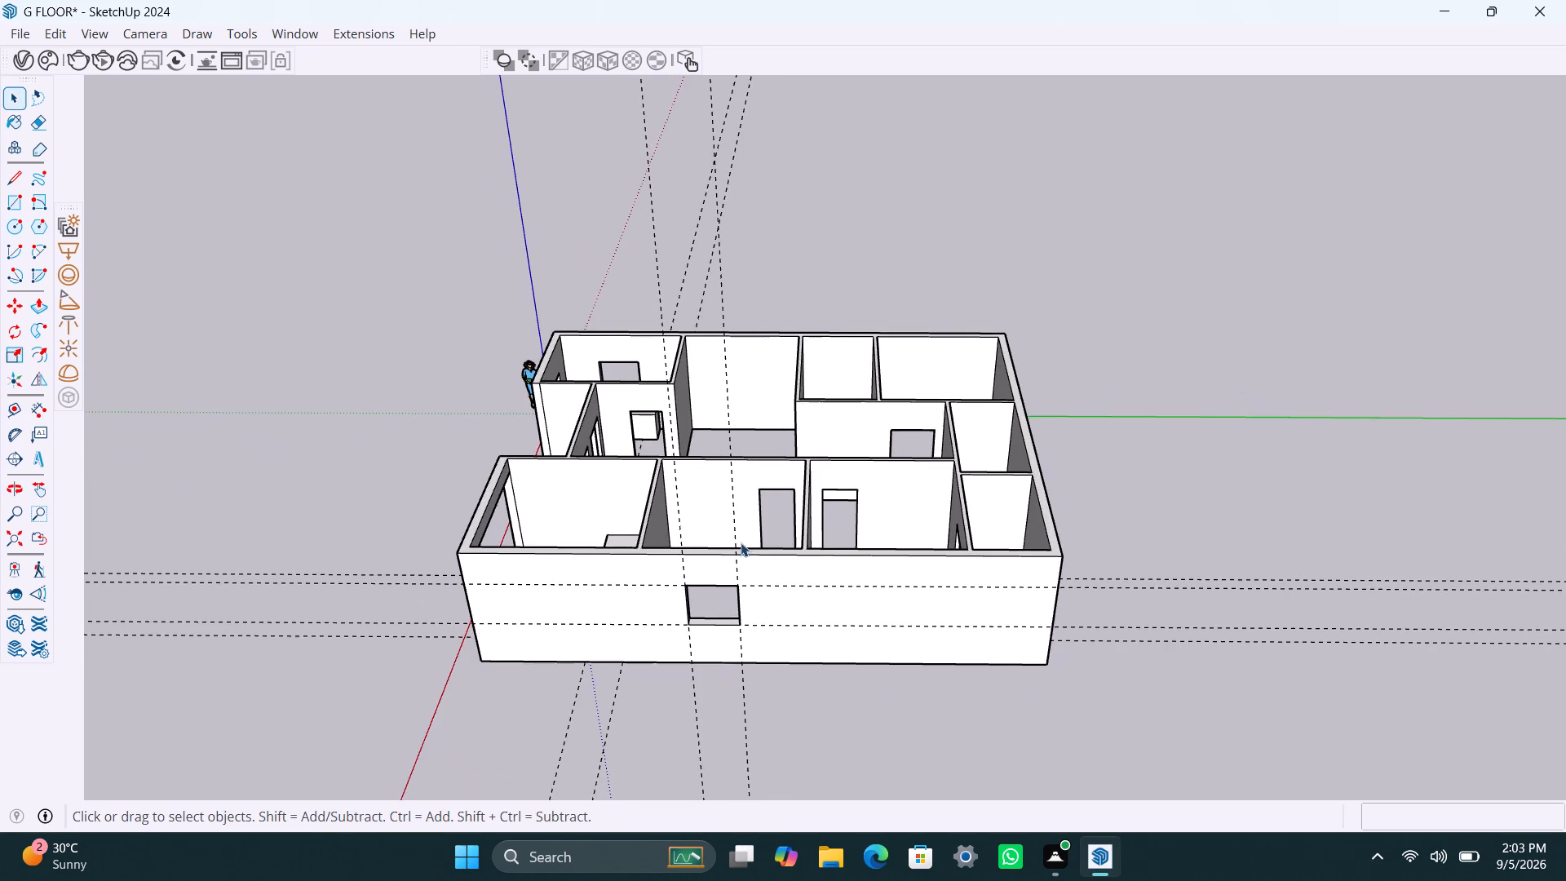
{"action": "scroll", "coordinate": [742, 542], "scroll_direction": "up", "scroll_amount": 2}
{"action": "key", "text": "t"}
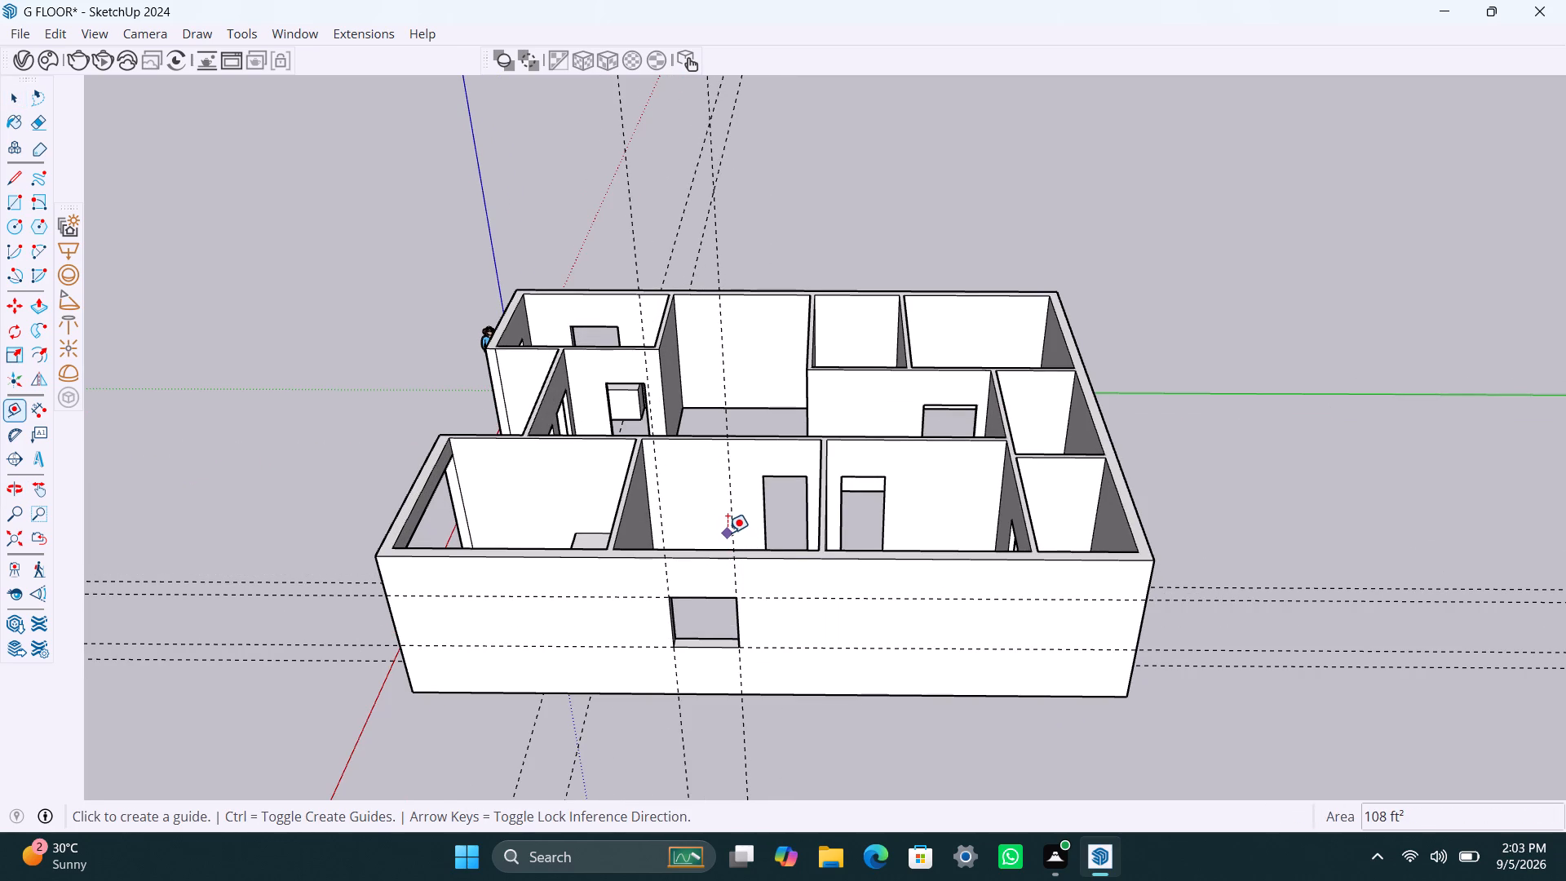
{"action": "left_click", "coordinate": [728, 533]}
{"action": "key", "text": "Escape"}
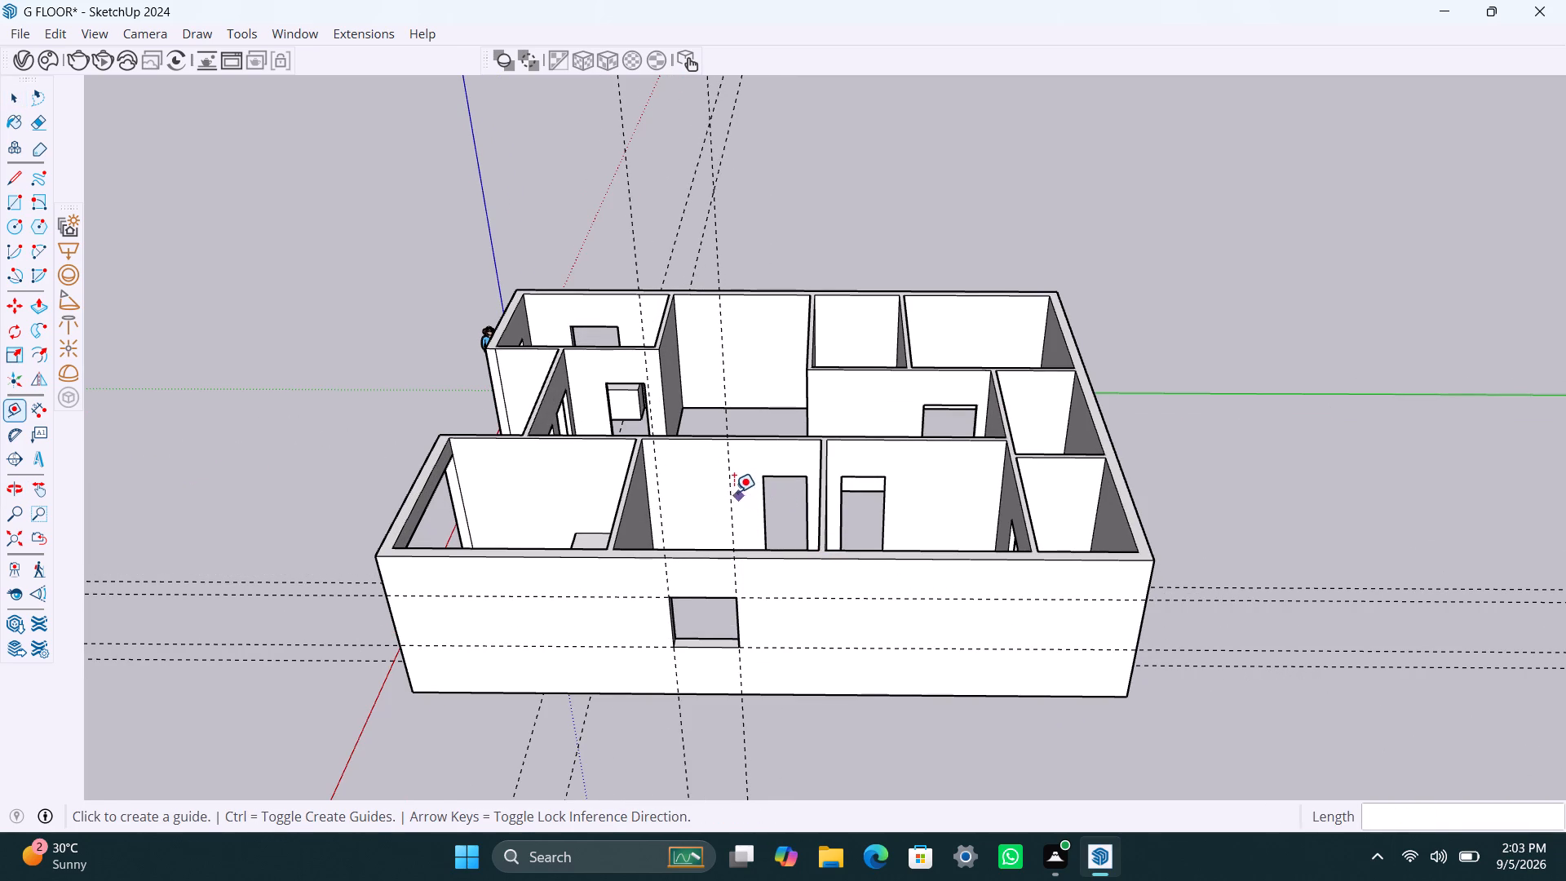
{"action": "left_click", "coordinate": [732, 489]}
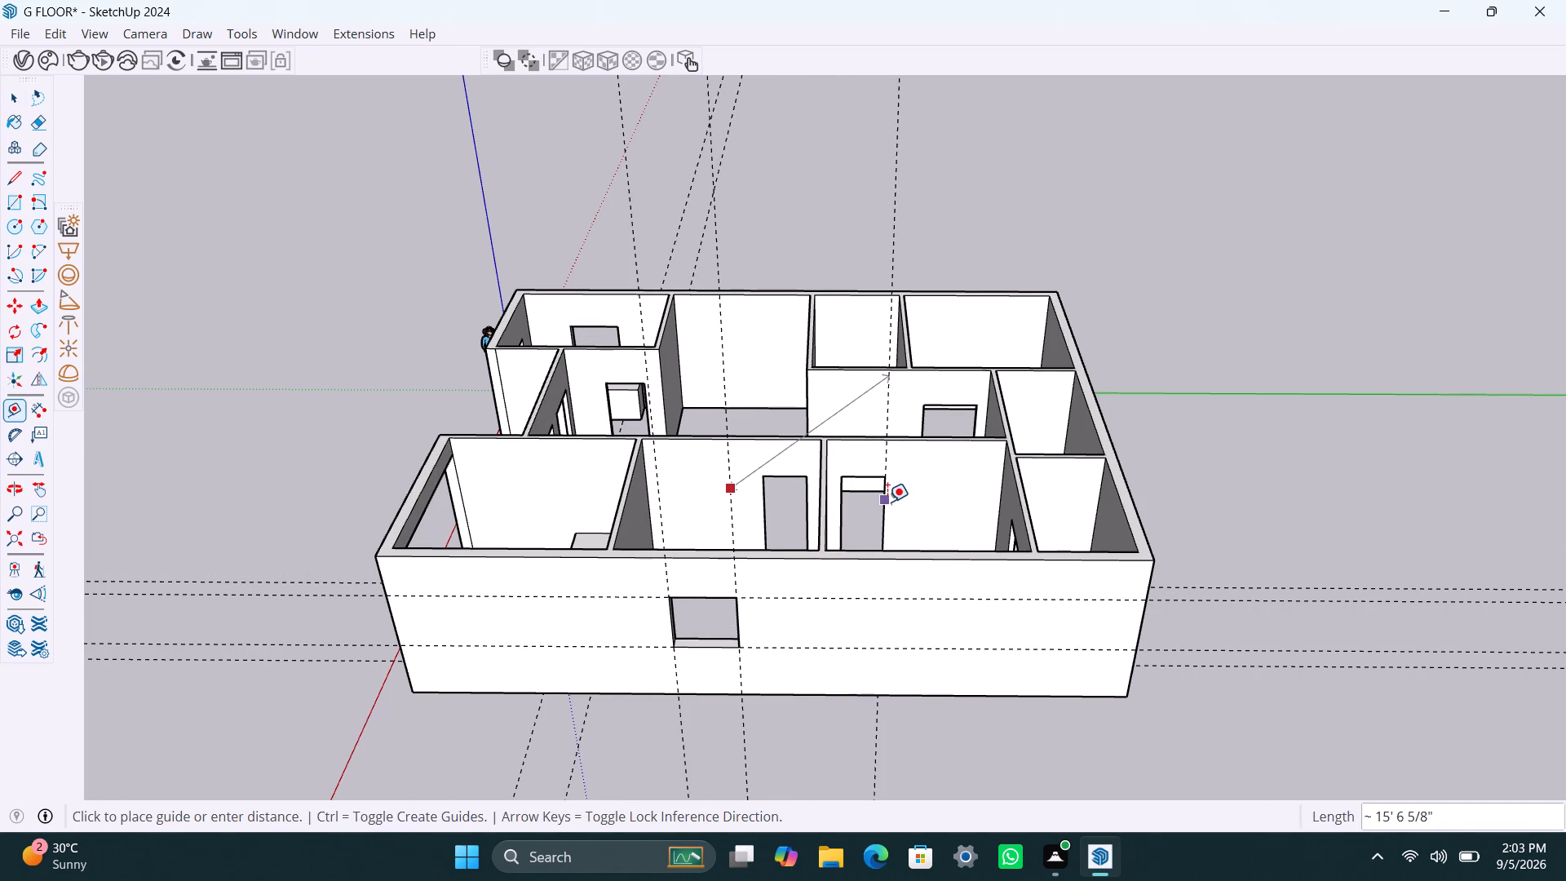
{"action": "left_click", "coordinate": [872, 562]}
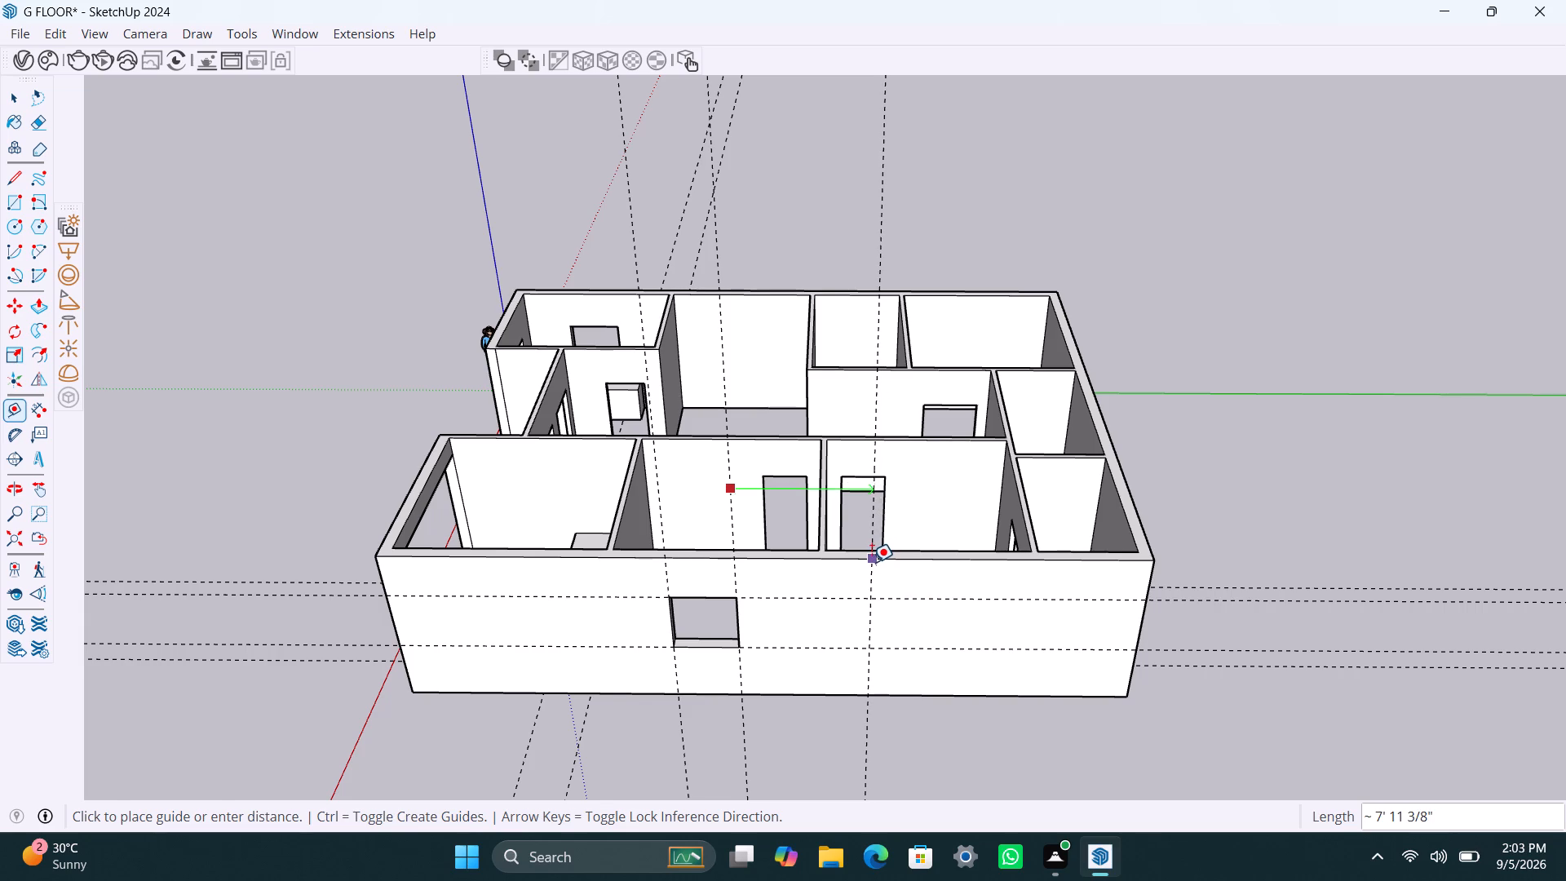
{"action": "left_click", "coordinate": [869, 533]}
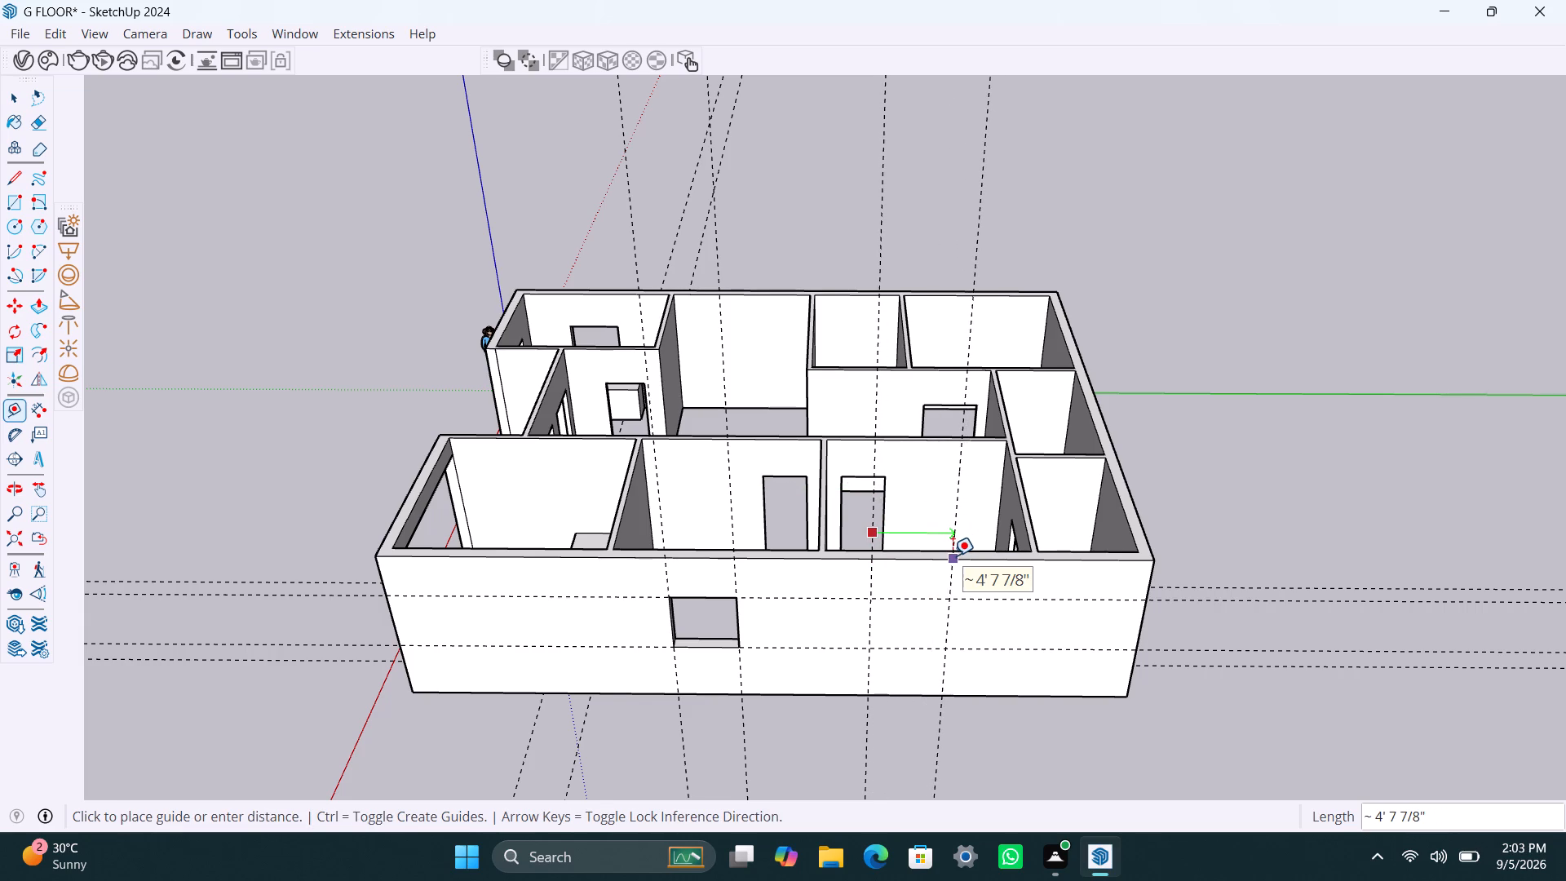
{"action": "type", "text": "4'"}
{"action": "key", "text": "Return"}
{"action": "key", "text": "space"}
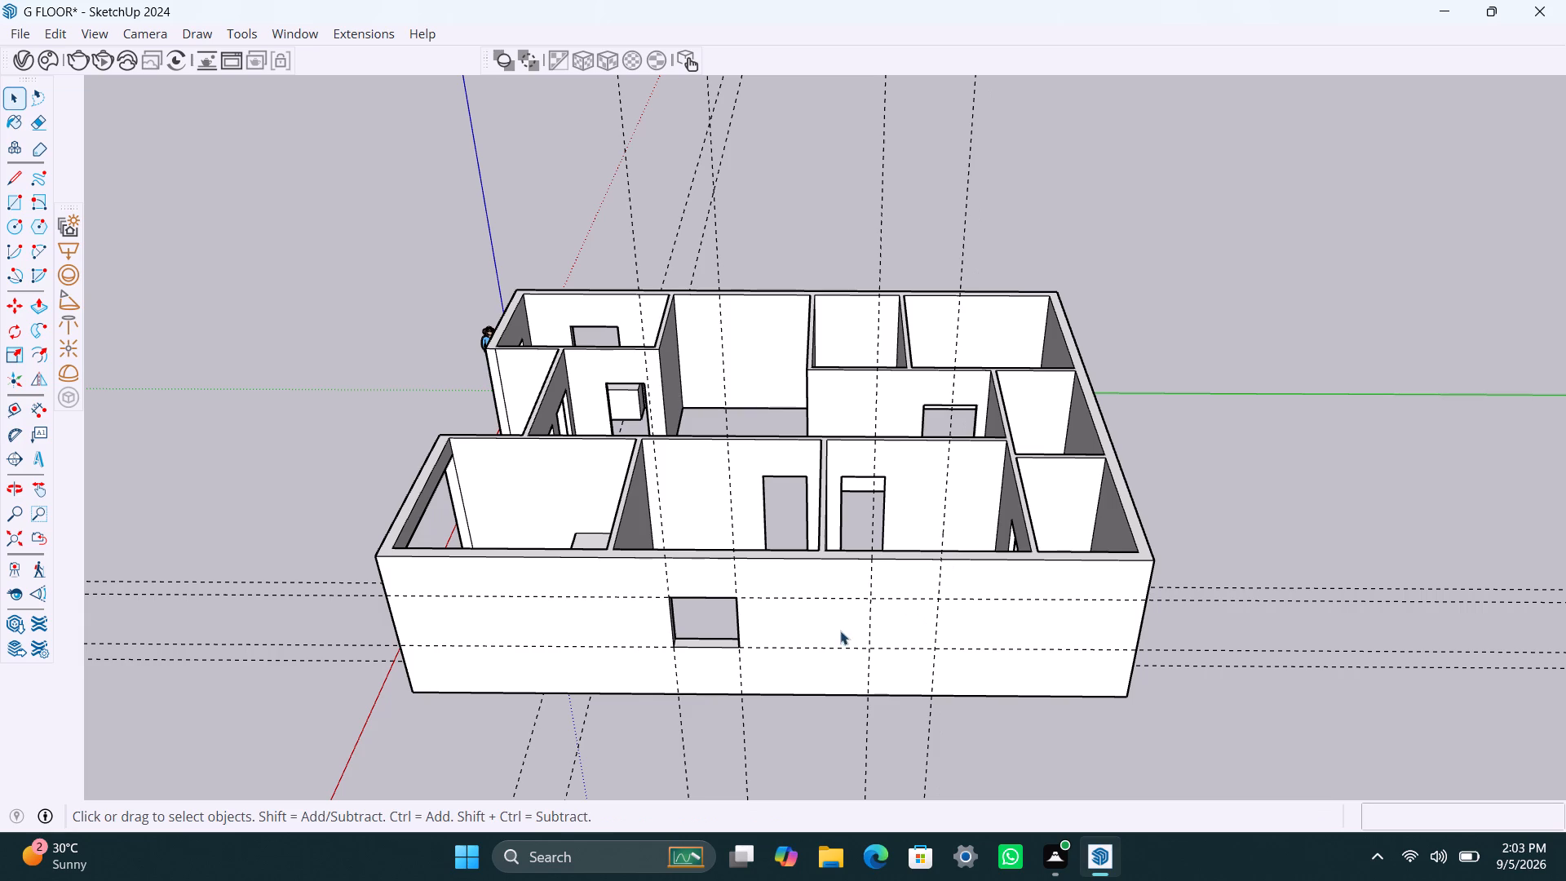
Draw a 4' by 4' rectangle for a second window between the new guides on the long side wall.
{"action": "key", "text": "r"}
{"action": "left_click", "coordinate": [871, 601]}
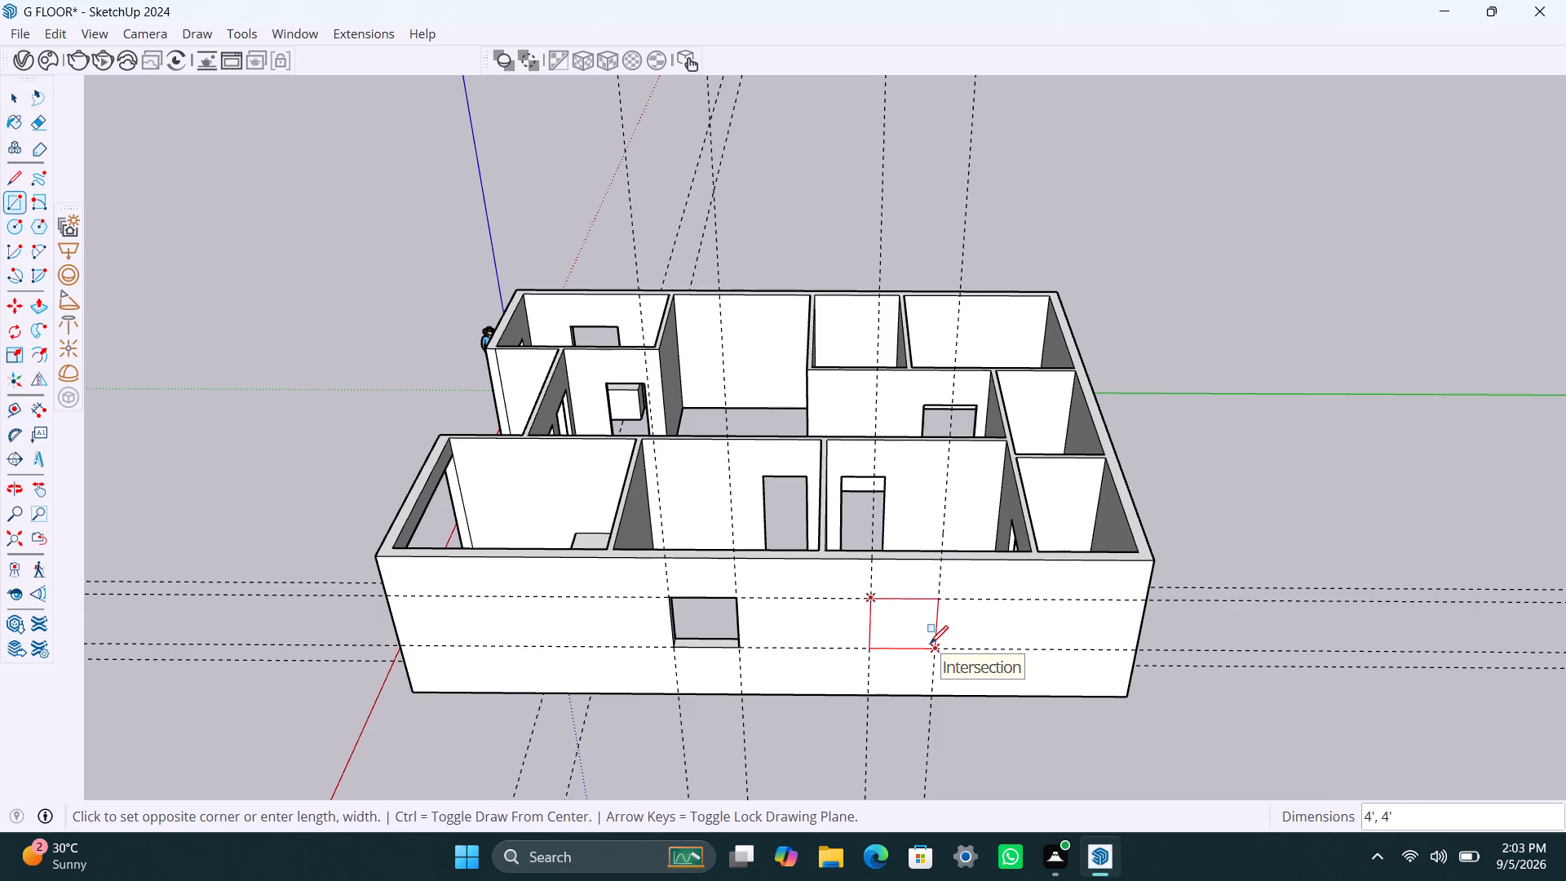
{"action": "left_click", "coordinate": [930, 644]}
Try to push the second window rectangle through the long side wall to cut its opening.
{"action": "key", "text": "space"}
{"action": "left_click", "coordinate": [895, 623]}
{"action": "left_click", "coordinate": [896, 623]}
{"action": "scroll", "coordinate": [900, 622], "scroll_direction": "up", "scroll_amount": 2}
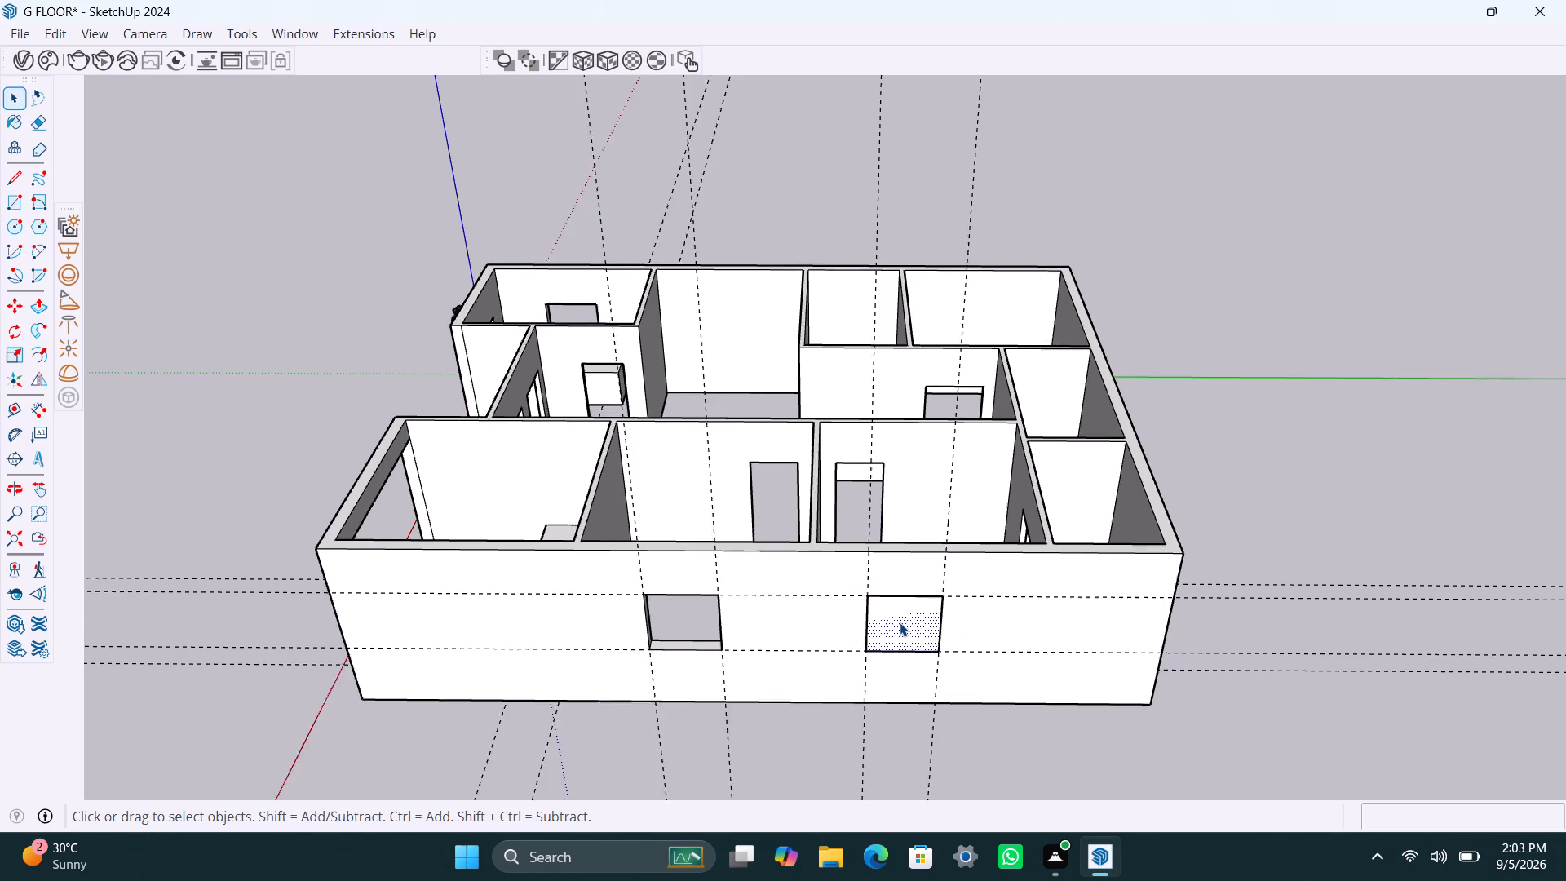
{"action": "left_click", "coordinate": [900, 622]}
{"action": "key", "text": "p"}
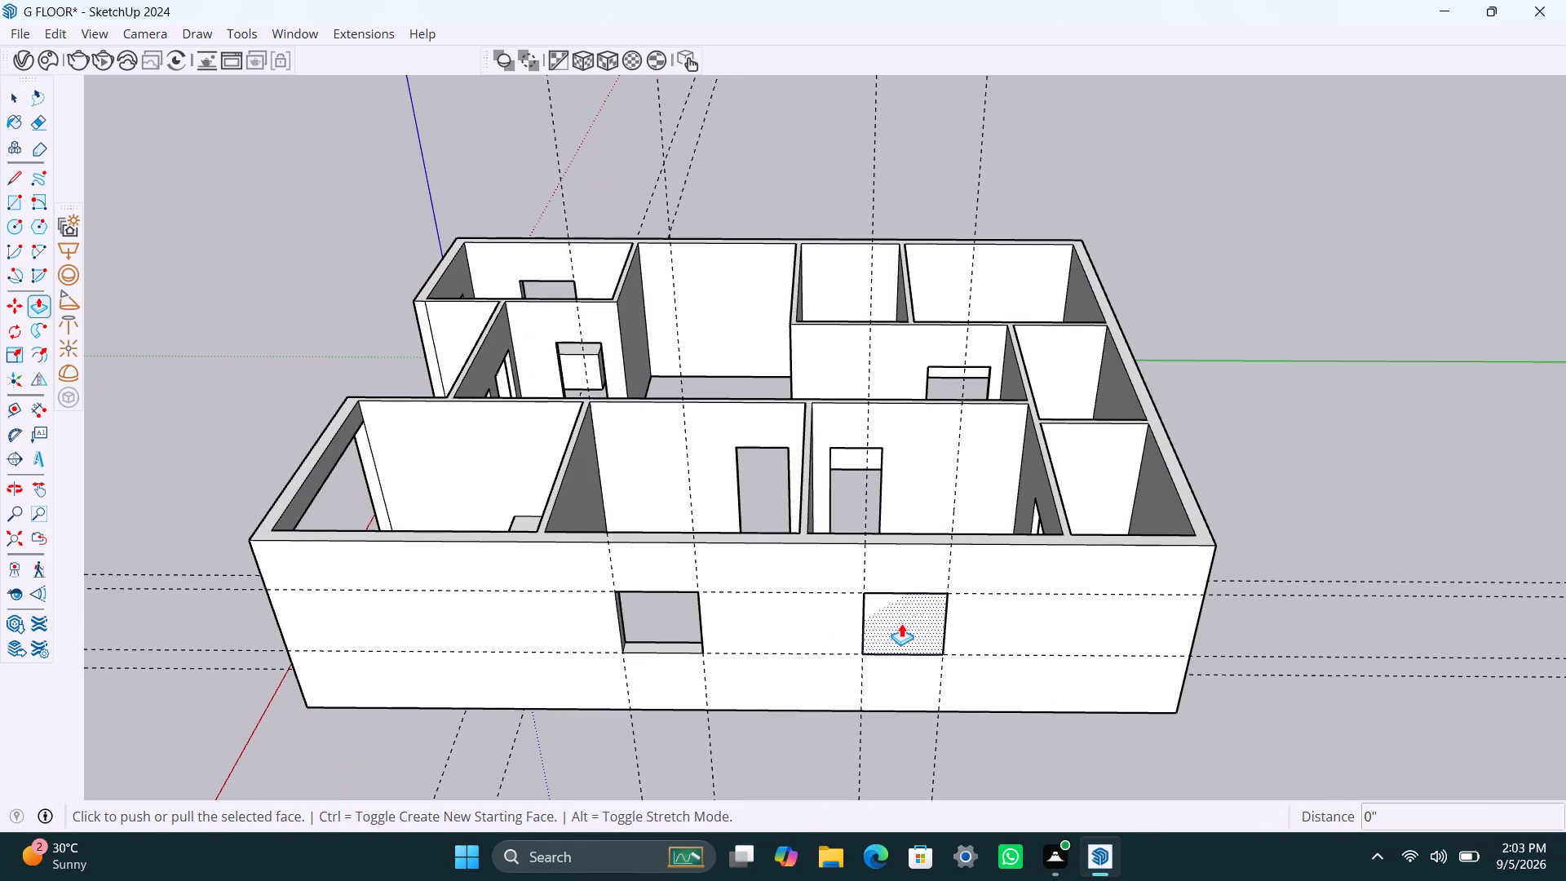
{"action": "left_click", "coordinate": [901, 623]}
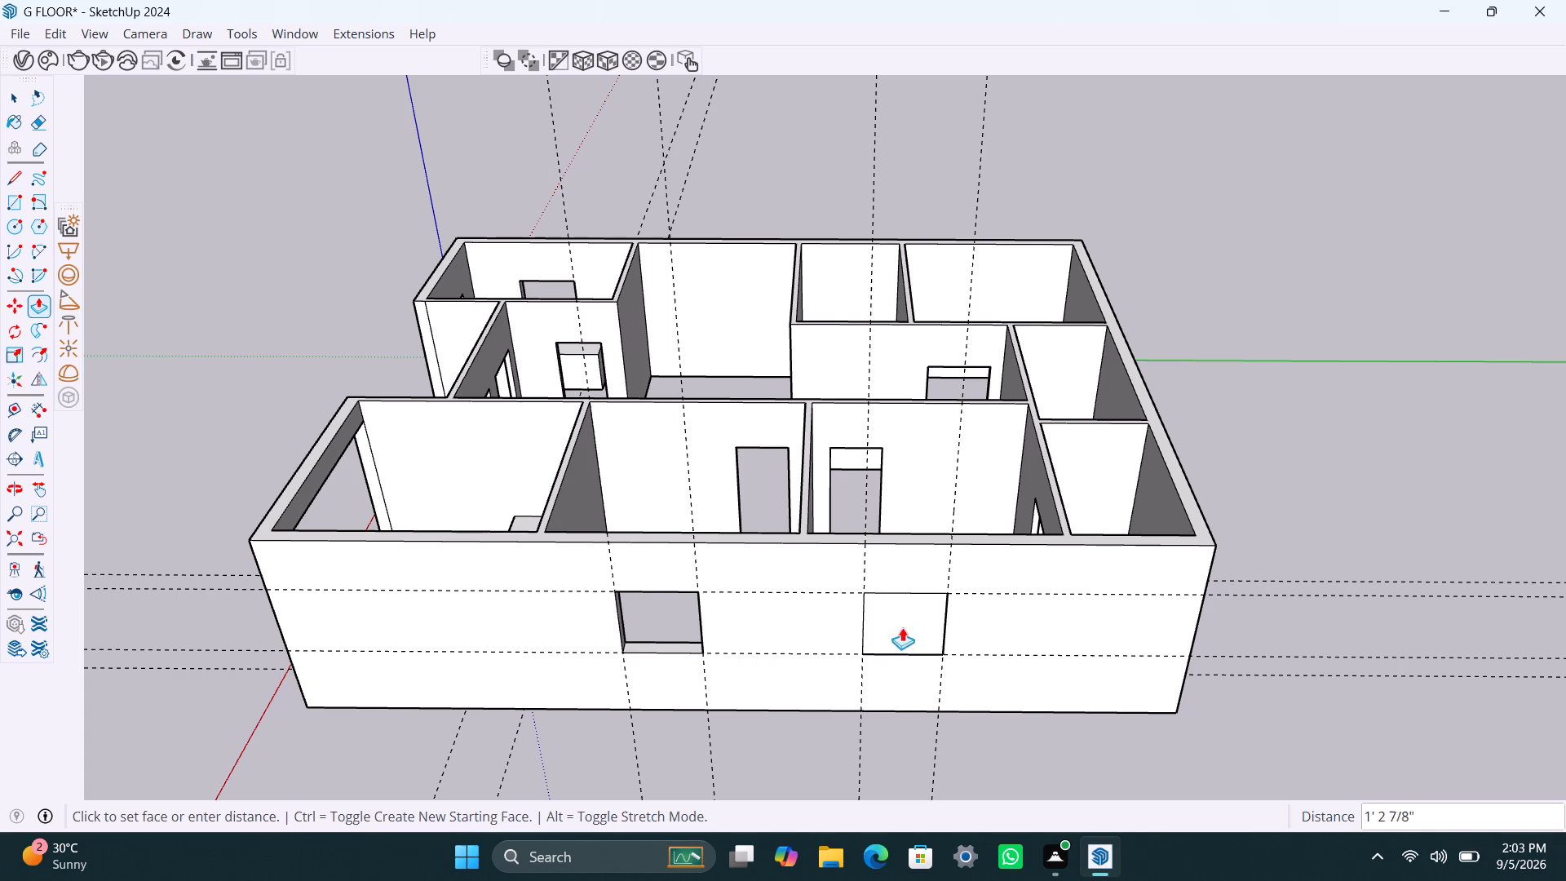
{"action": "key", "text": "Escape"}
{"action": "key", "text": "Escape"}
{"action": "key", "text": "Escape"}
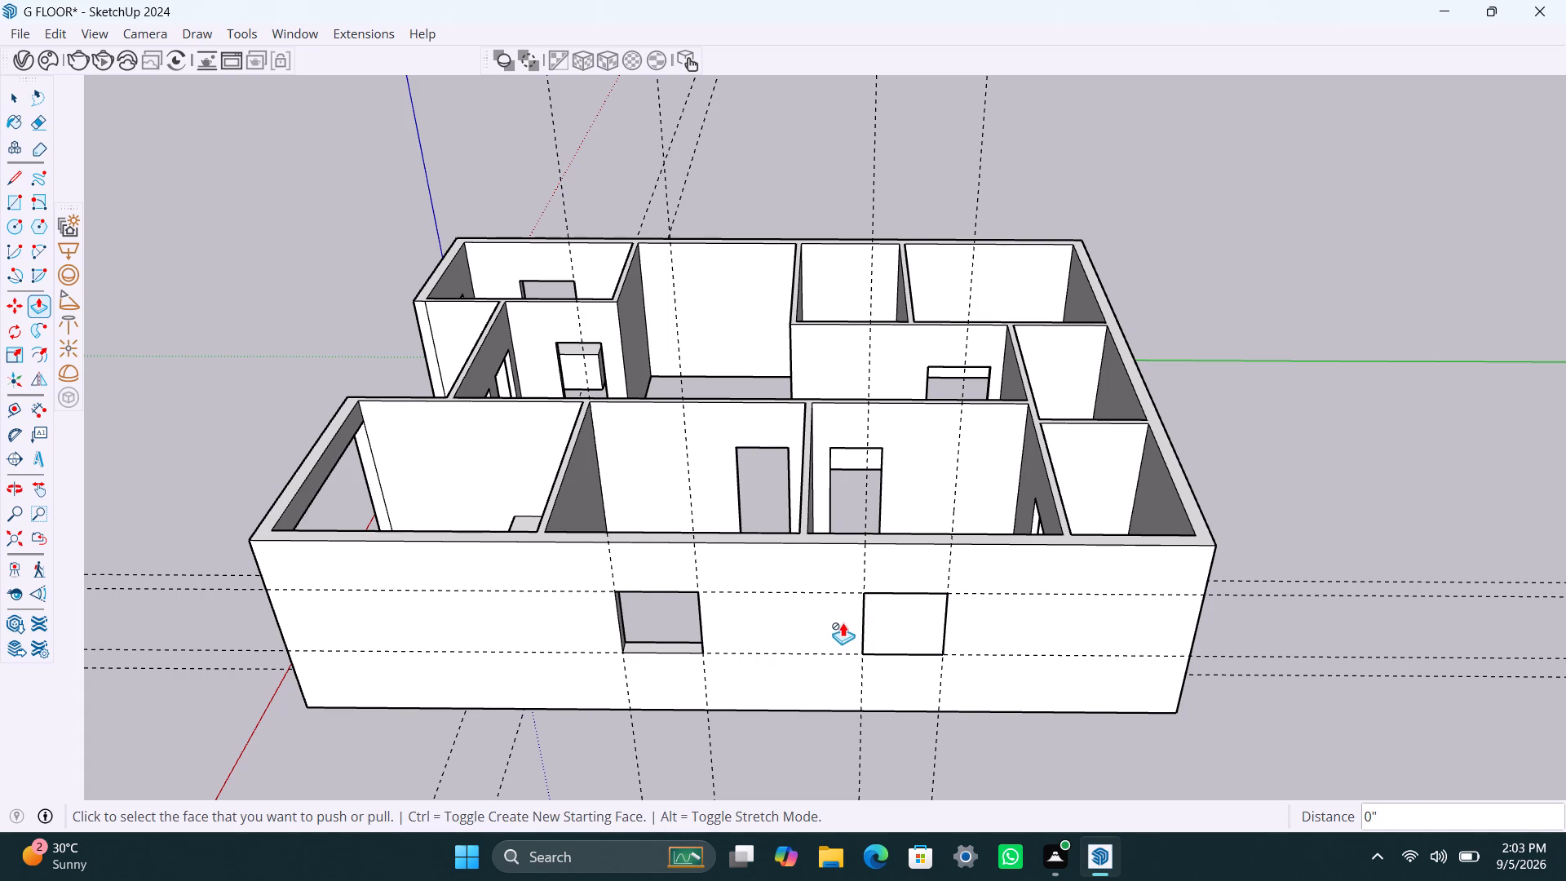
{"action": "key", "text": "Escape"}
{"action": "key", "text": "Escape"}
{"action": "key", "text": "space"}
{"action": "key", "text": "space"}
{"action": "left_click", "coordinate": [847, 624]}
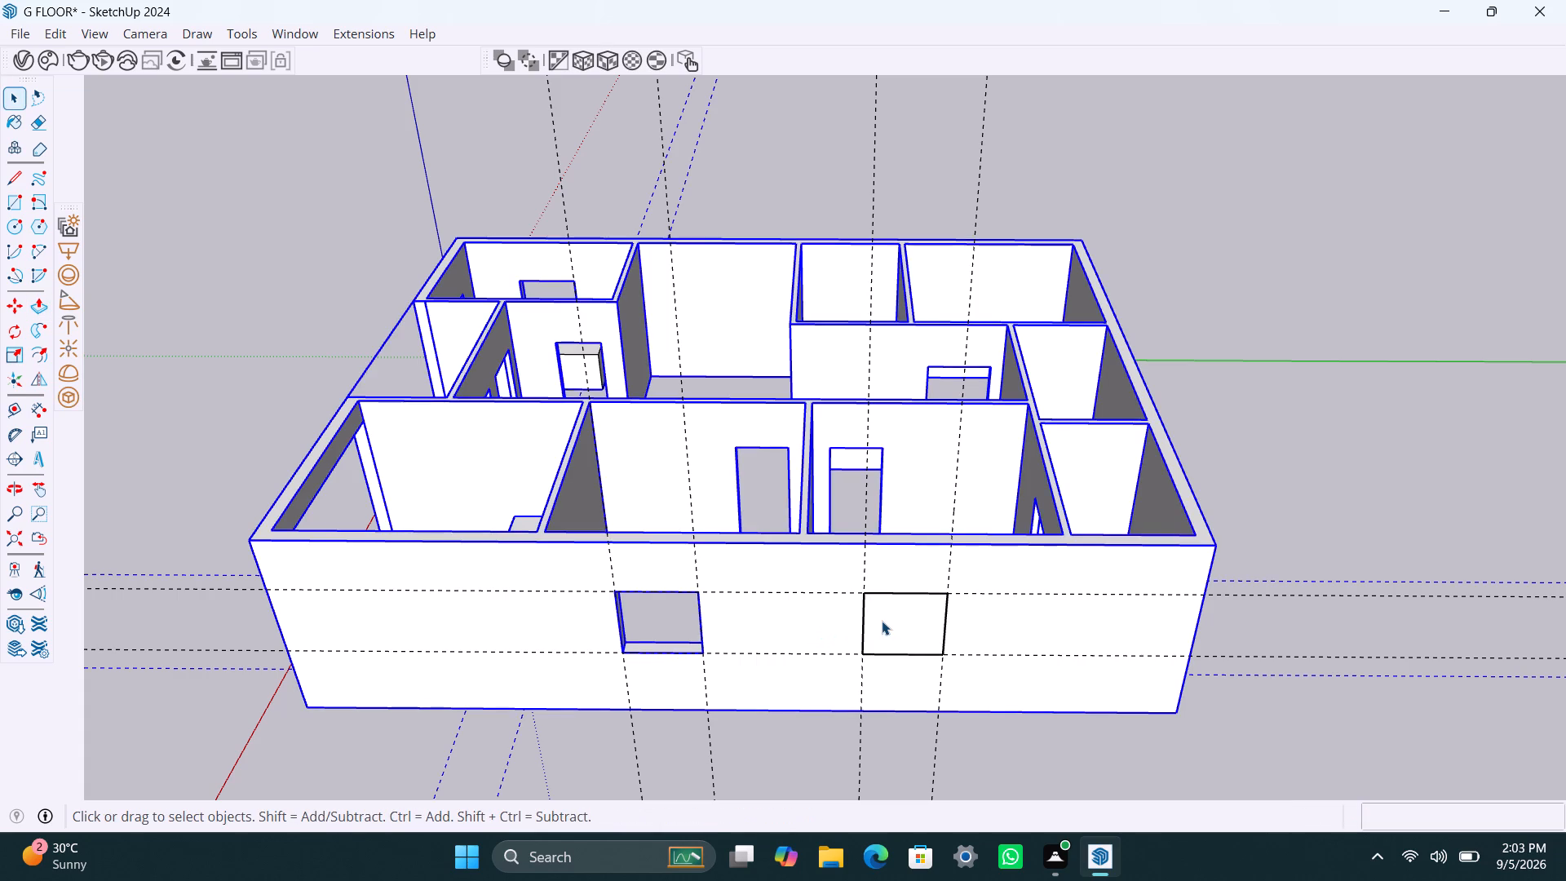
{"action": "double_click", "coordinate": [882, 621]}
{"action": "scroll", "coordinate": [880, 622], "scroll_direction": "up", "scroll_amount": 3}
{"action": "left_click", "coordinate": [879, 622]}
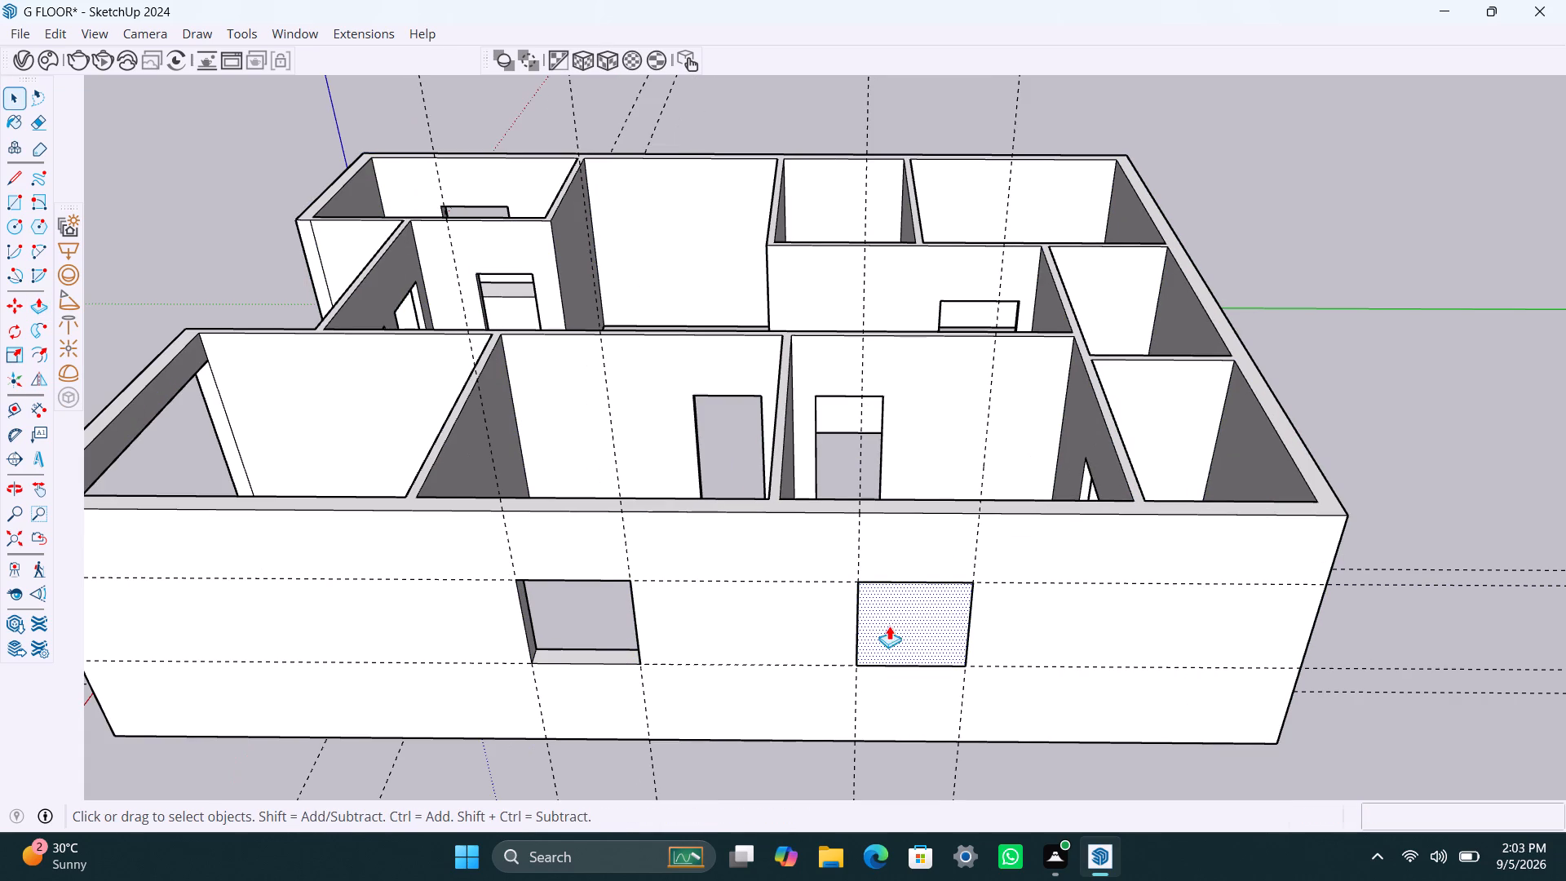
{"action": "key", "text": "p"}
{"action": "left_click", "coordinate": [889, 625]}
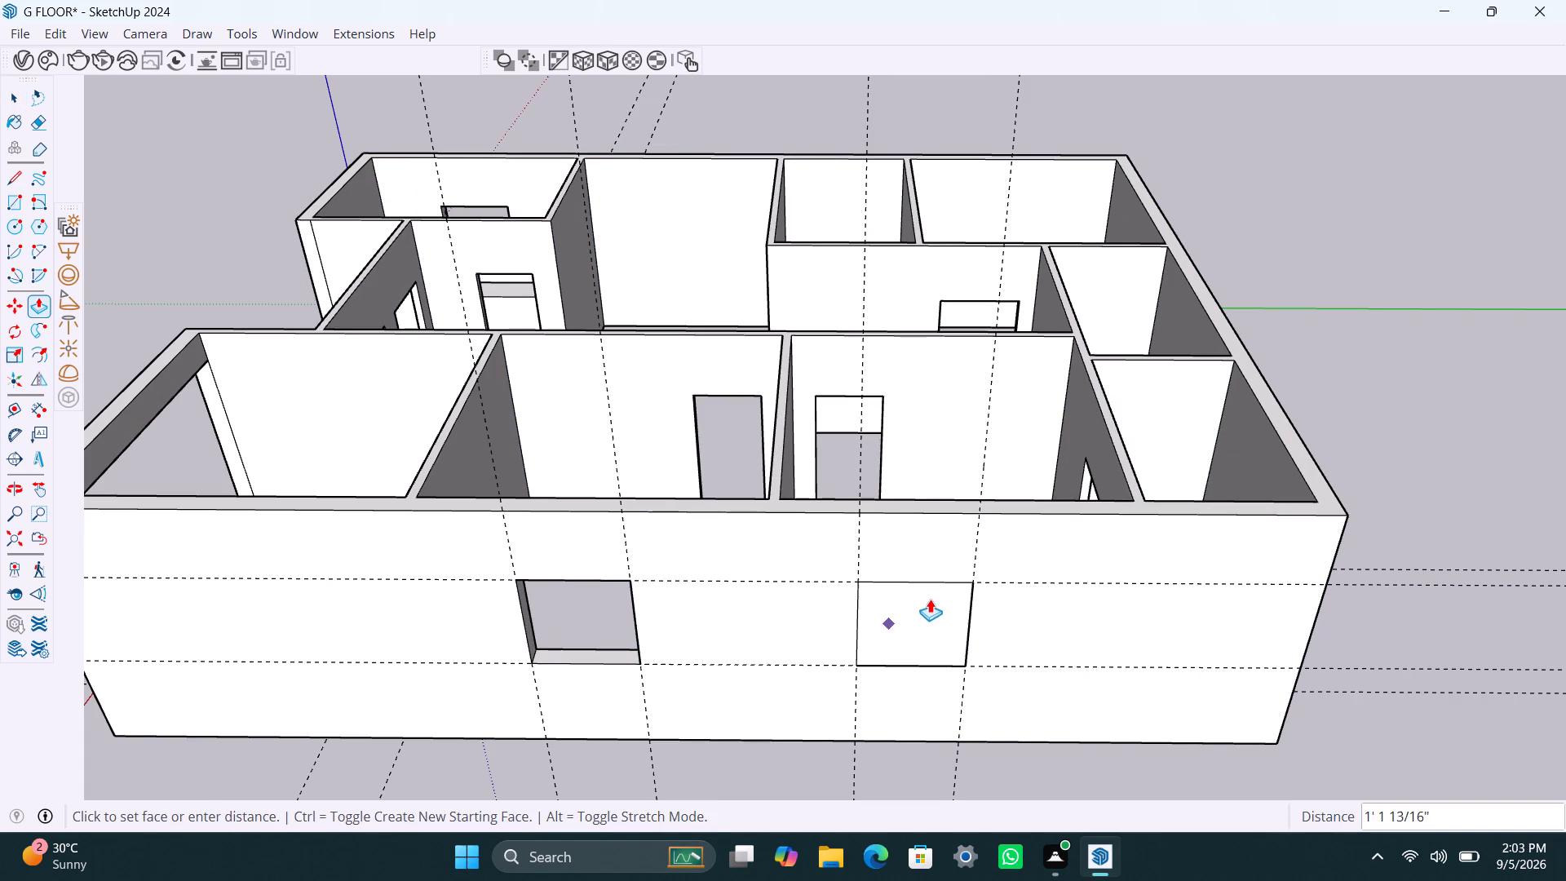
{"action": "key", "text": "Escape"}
Undo the second window rectangle and its two vertical guides, and leave the wall group.
{"action": "key", "text": "ctrl+z"}
{"action": "key", "text": "ctrl+z"}
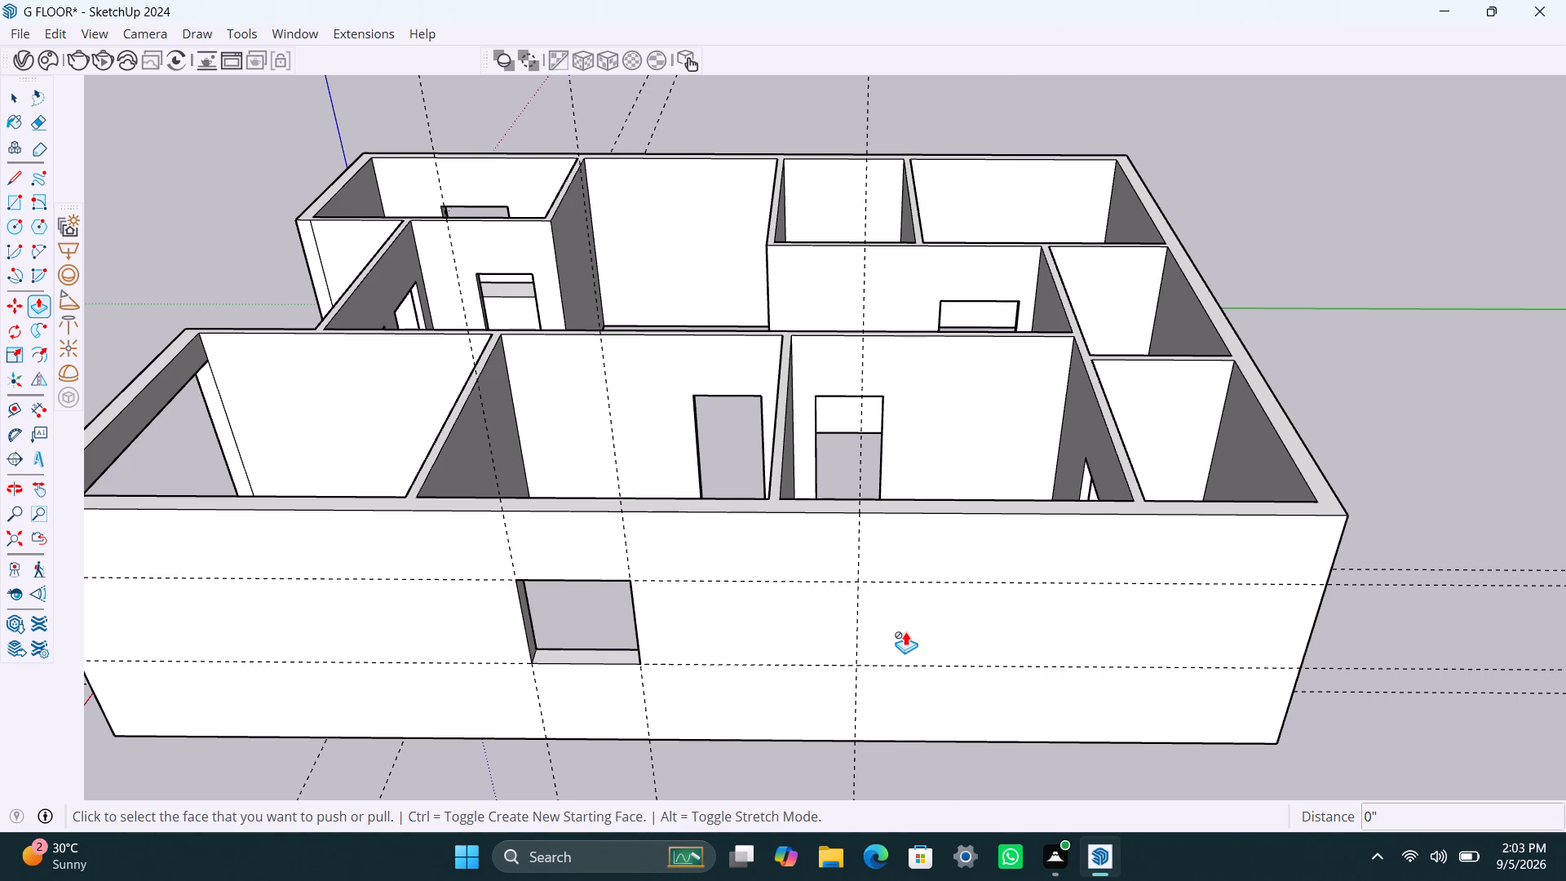
{"action": "key", "text": "ctrl+z"}
{"action": "key", "text": "ctrl+z"}
{"action": "scroll", "coordinate": [878, 631], "scroll_direction": "down", "scroll_amount": 4}
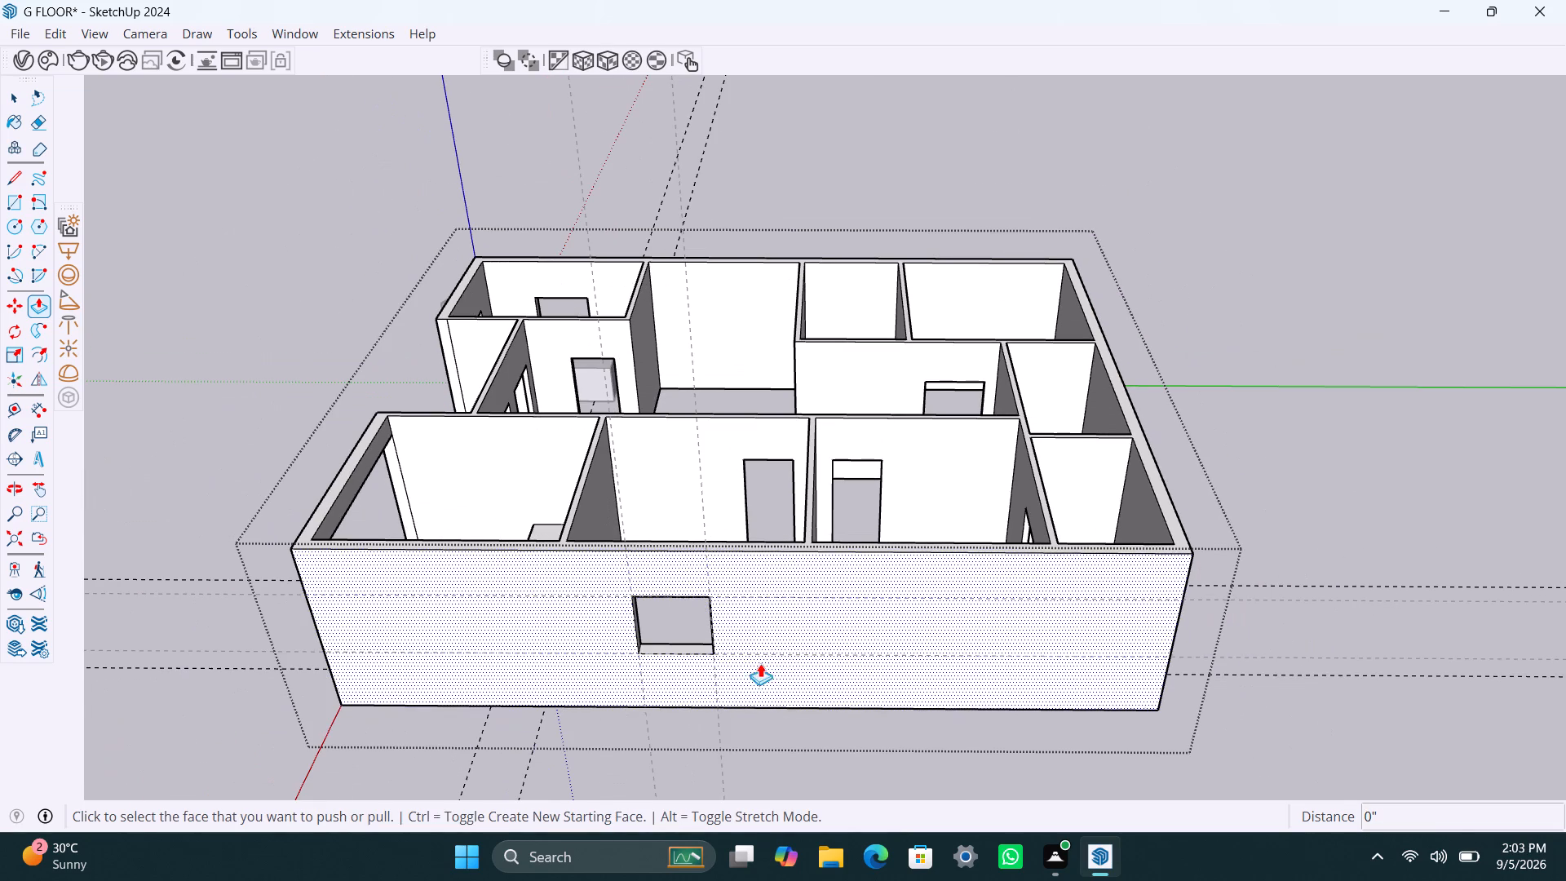
{"action": "key", "text": "space"}
{"action": "key", "text": "space"}
{"action": "left_click", "coordinate": [1303, 457]}
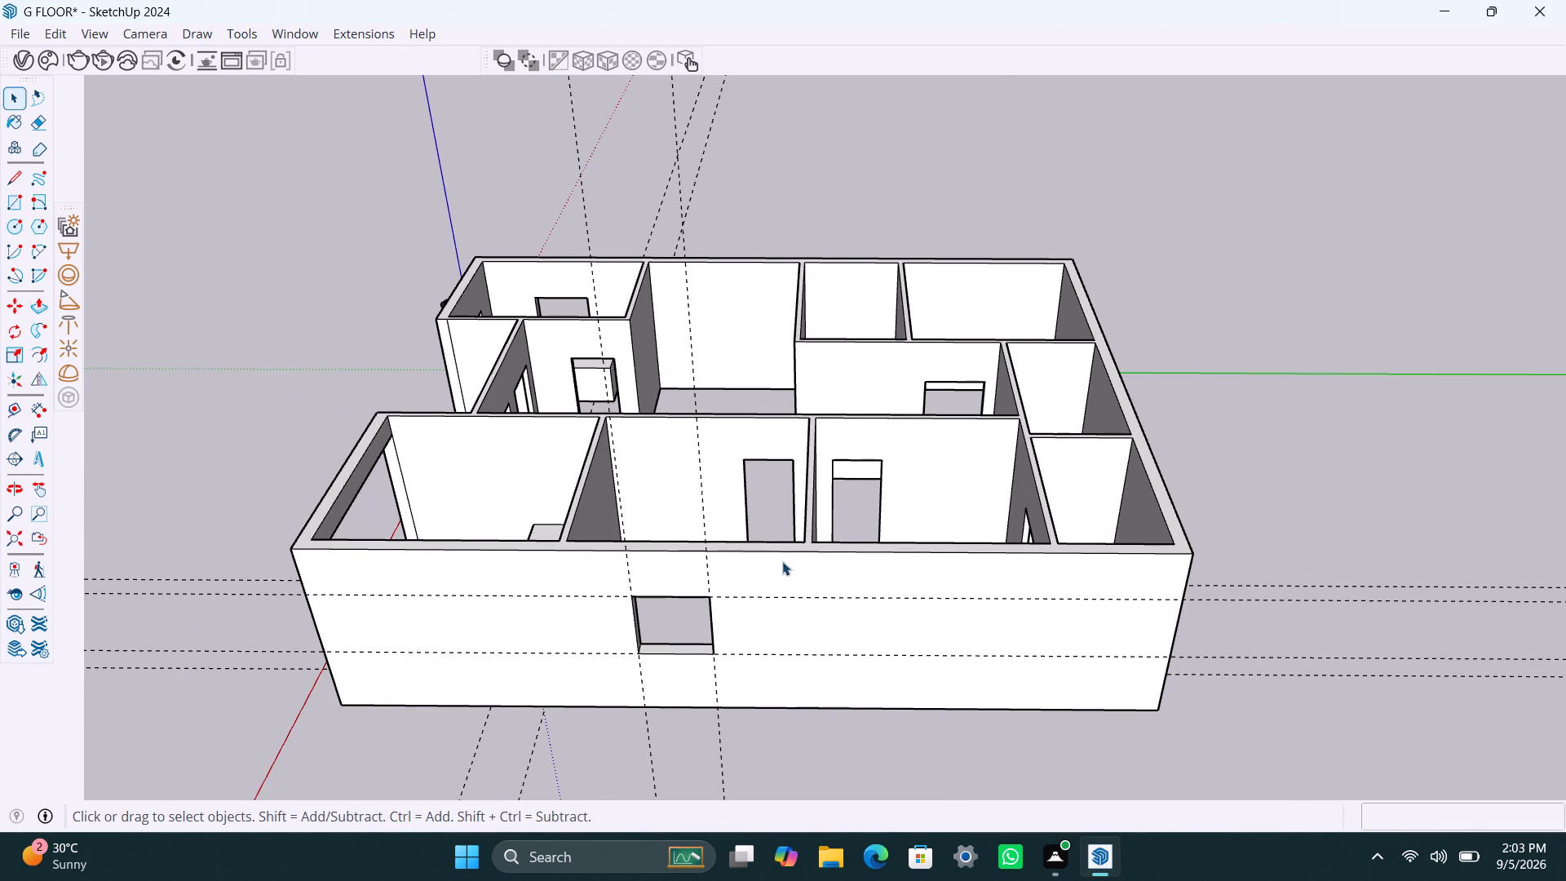
Open the wall group for editing and place a vertical guide about 7' 9" behind the first window's rear guide and another 4' beyond it.
{"action": "double_click", "coordinate": [795, 631]}
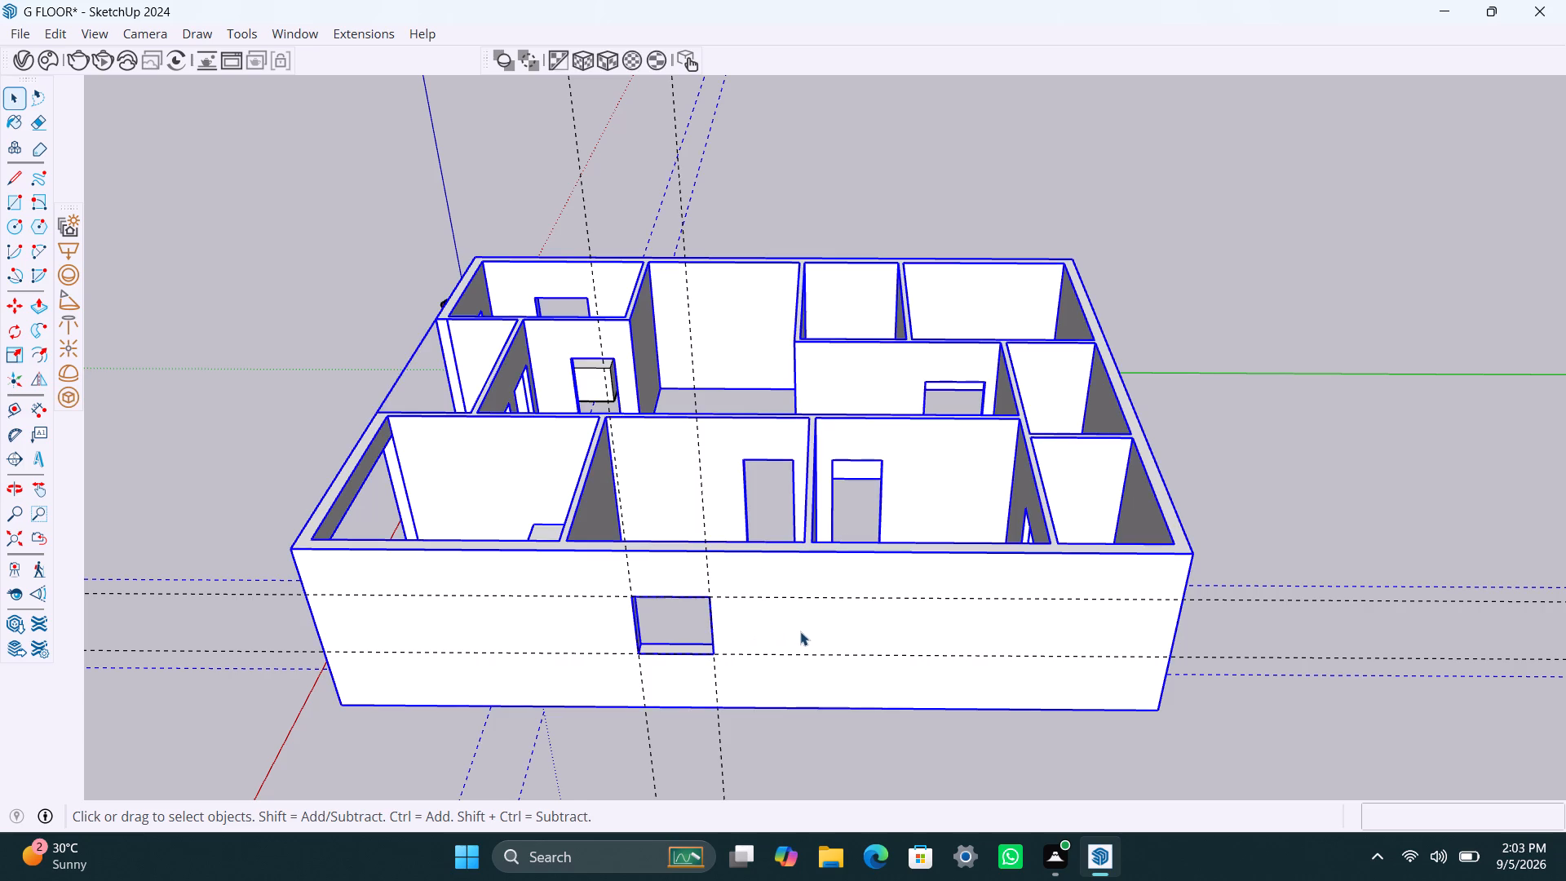
{"action": "left_click", "coordinate": [800, 631]}
{"action": "key", "text": "t"}
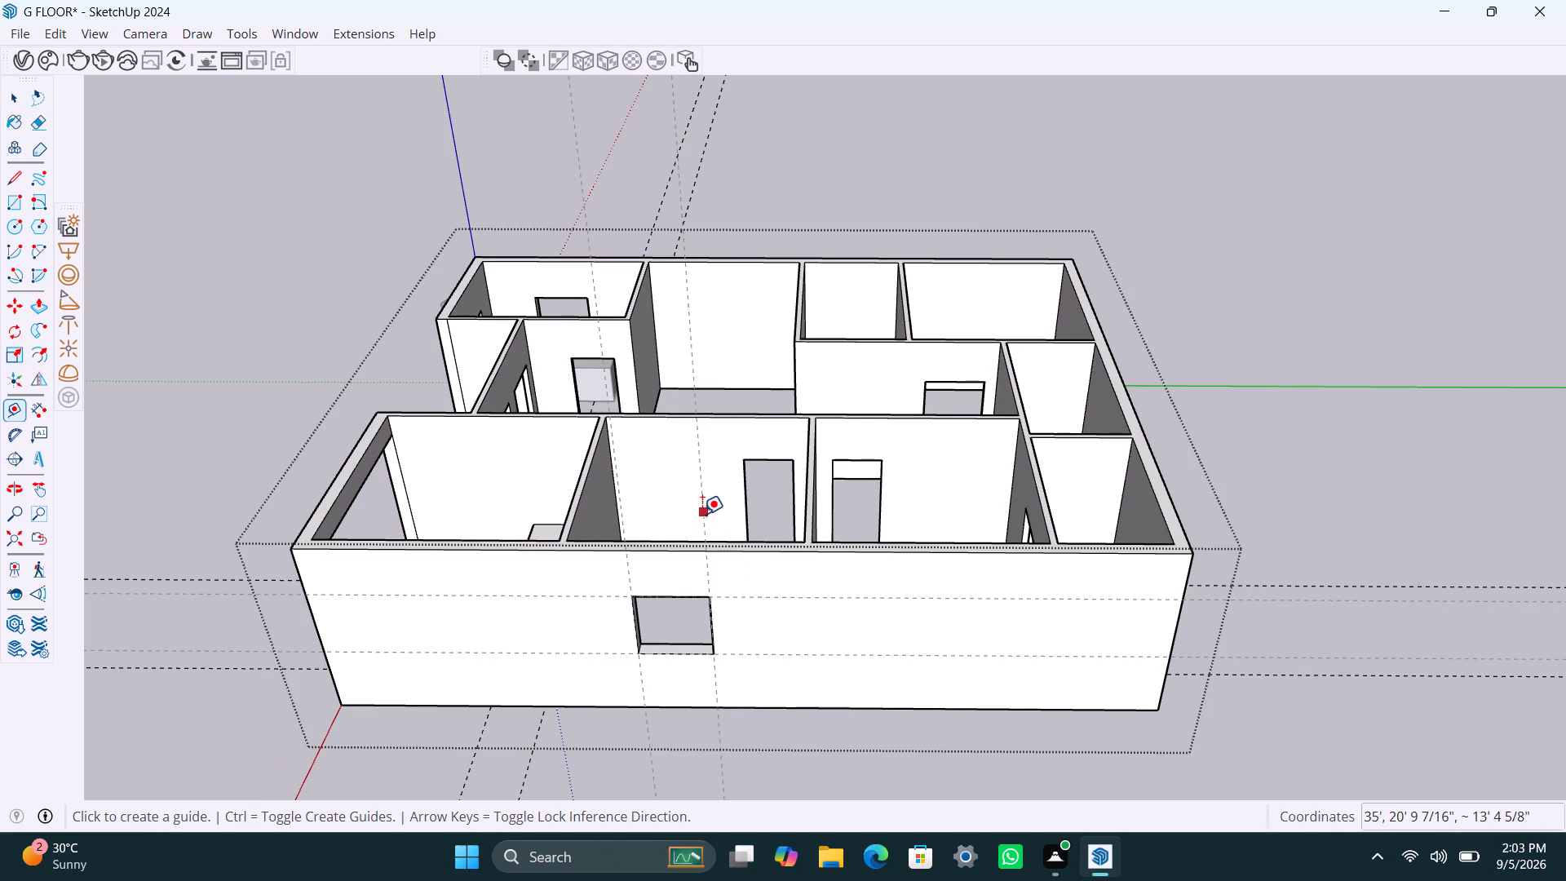
{"action": "left_click", "coordinate": [702, 514]}
{"action": "left_click", "coordinate": [862, 551]}
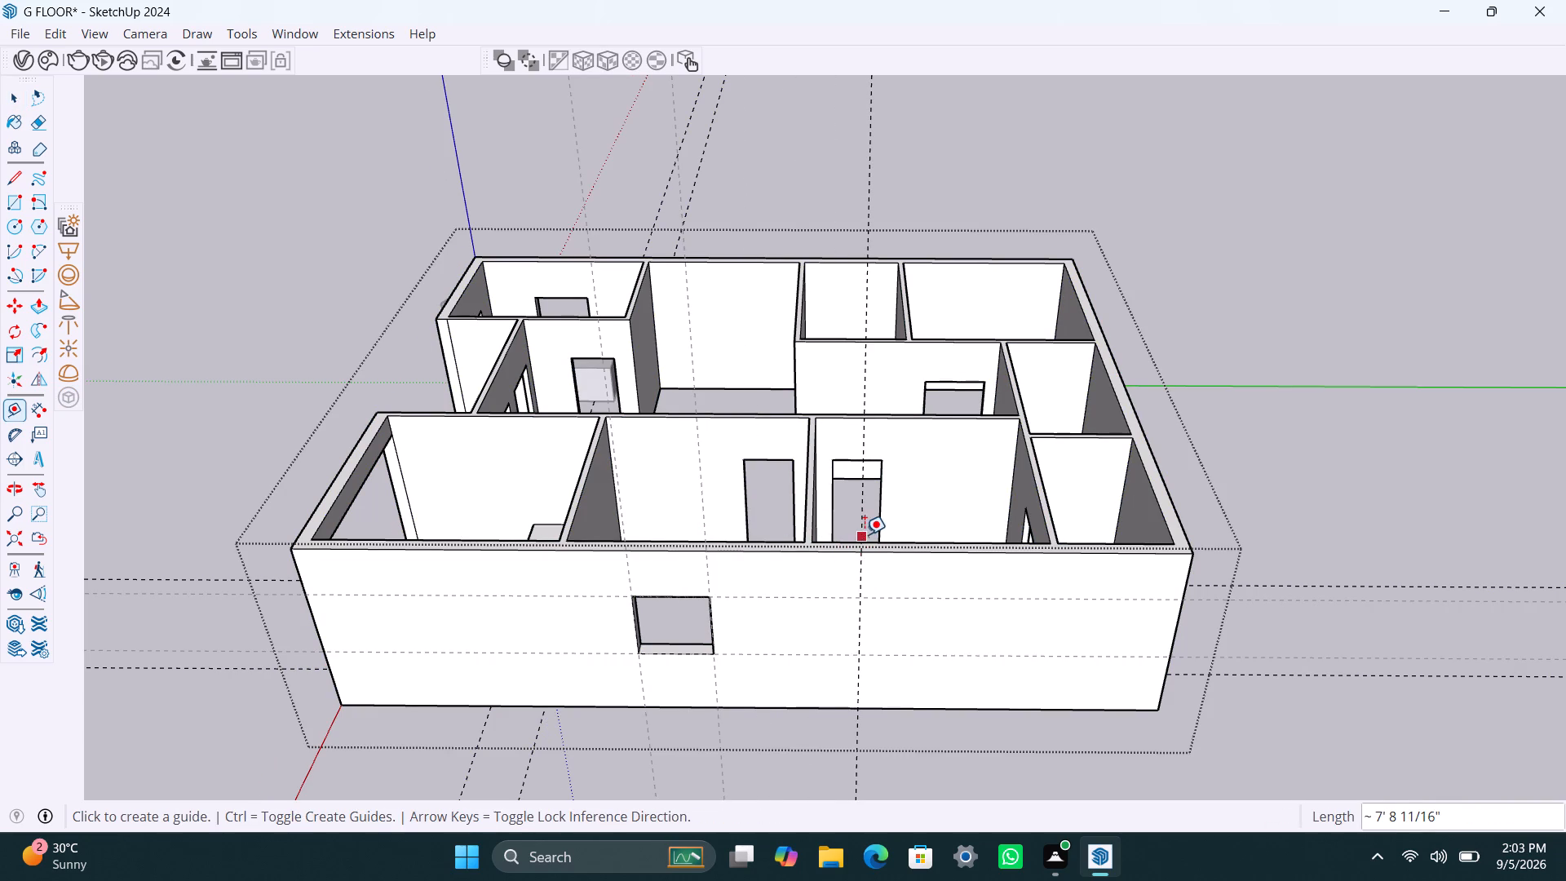
{"action": "left_click", "coordinate": [865, 529]}
{"action": "key", "text": "4"}
{"action": "key", "text": "apostrophe"}
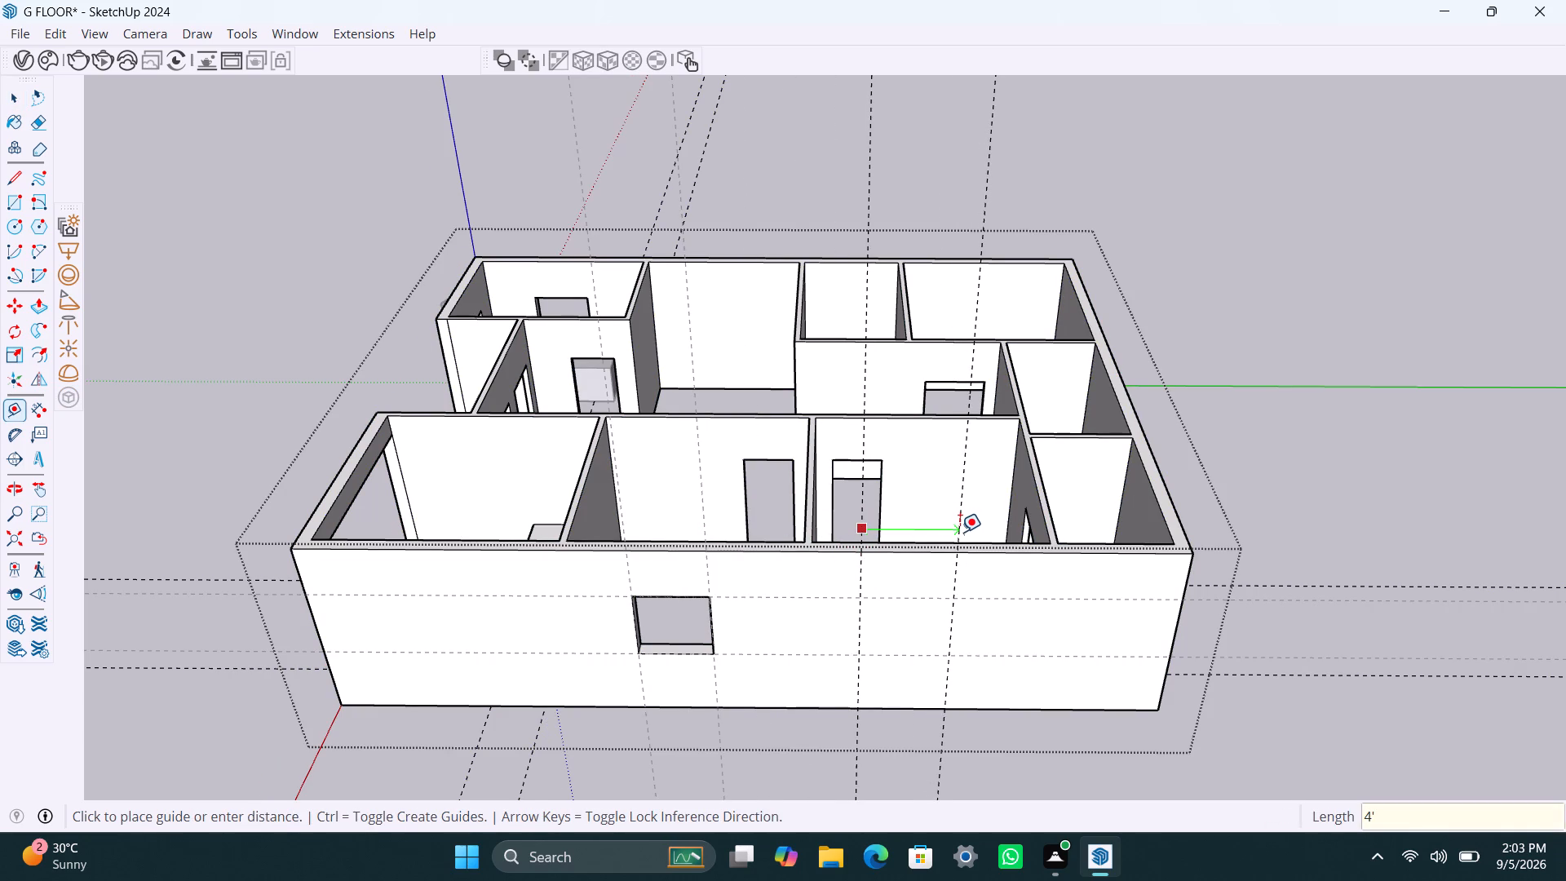
{"action": "key", "text": "Return"}
{"action": "key", "text": "space"}
{"action": "key", "text": "t"}
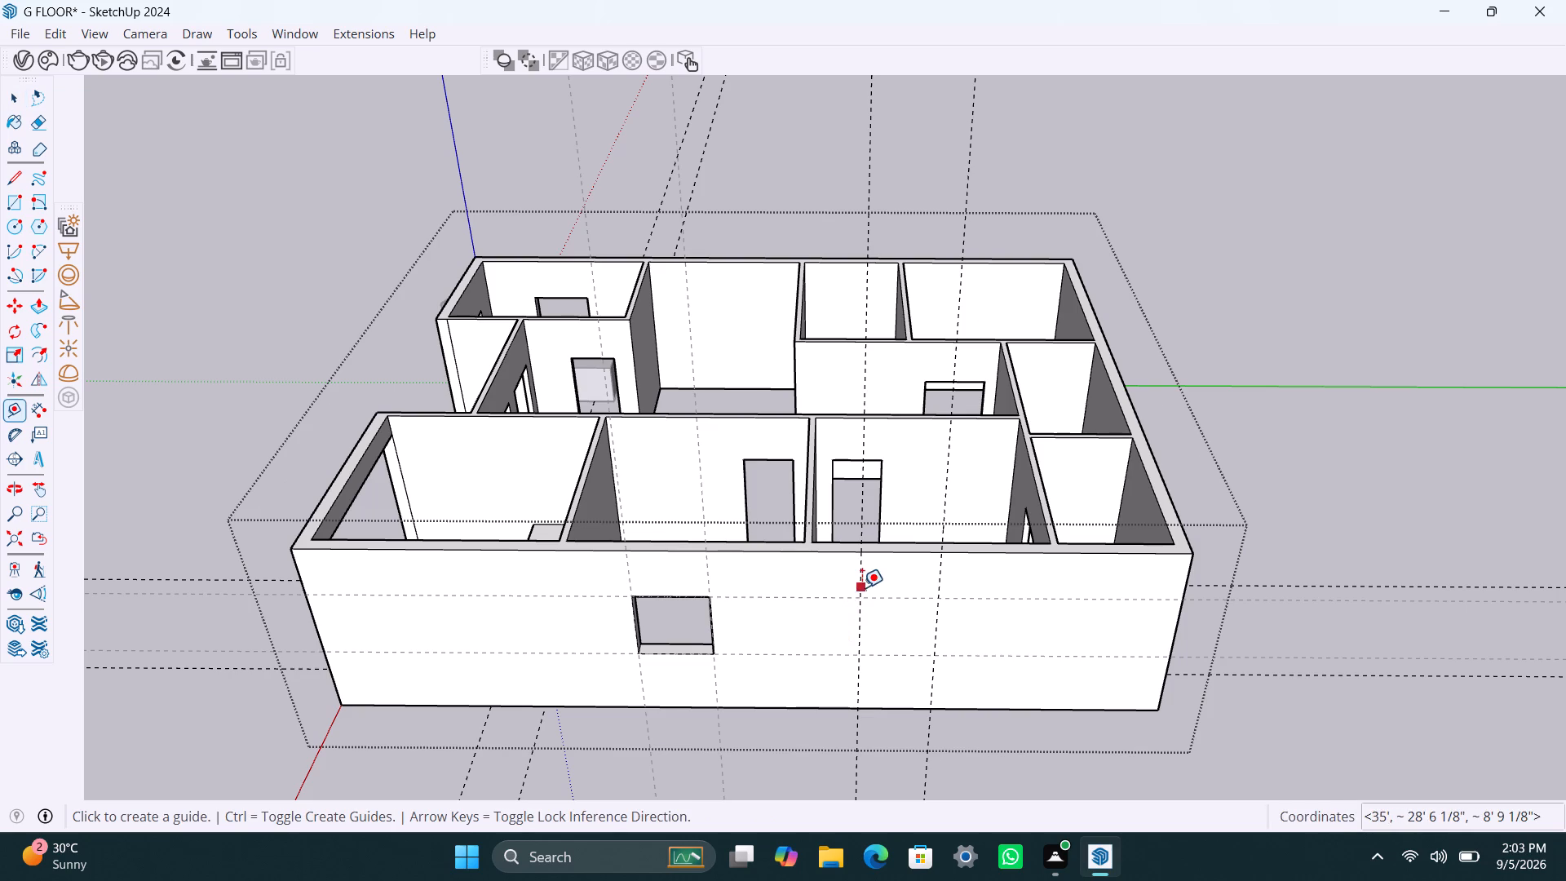
{"action": "key", "text": "space"}
Draw a 4' by 4' rectangle between the new guides on the long side wall and push it in 9" to cut the second window.
{"action": "key", "text": "r"}
{"action": "left_click", "coordinate": [860, 597]}
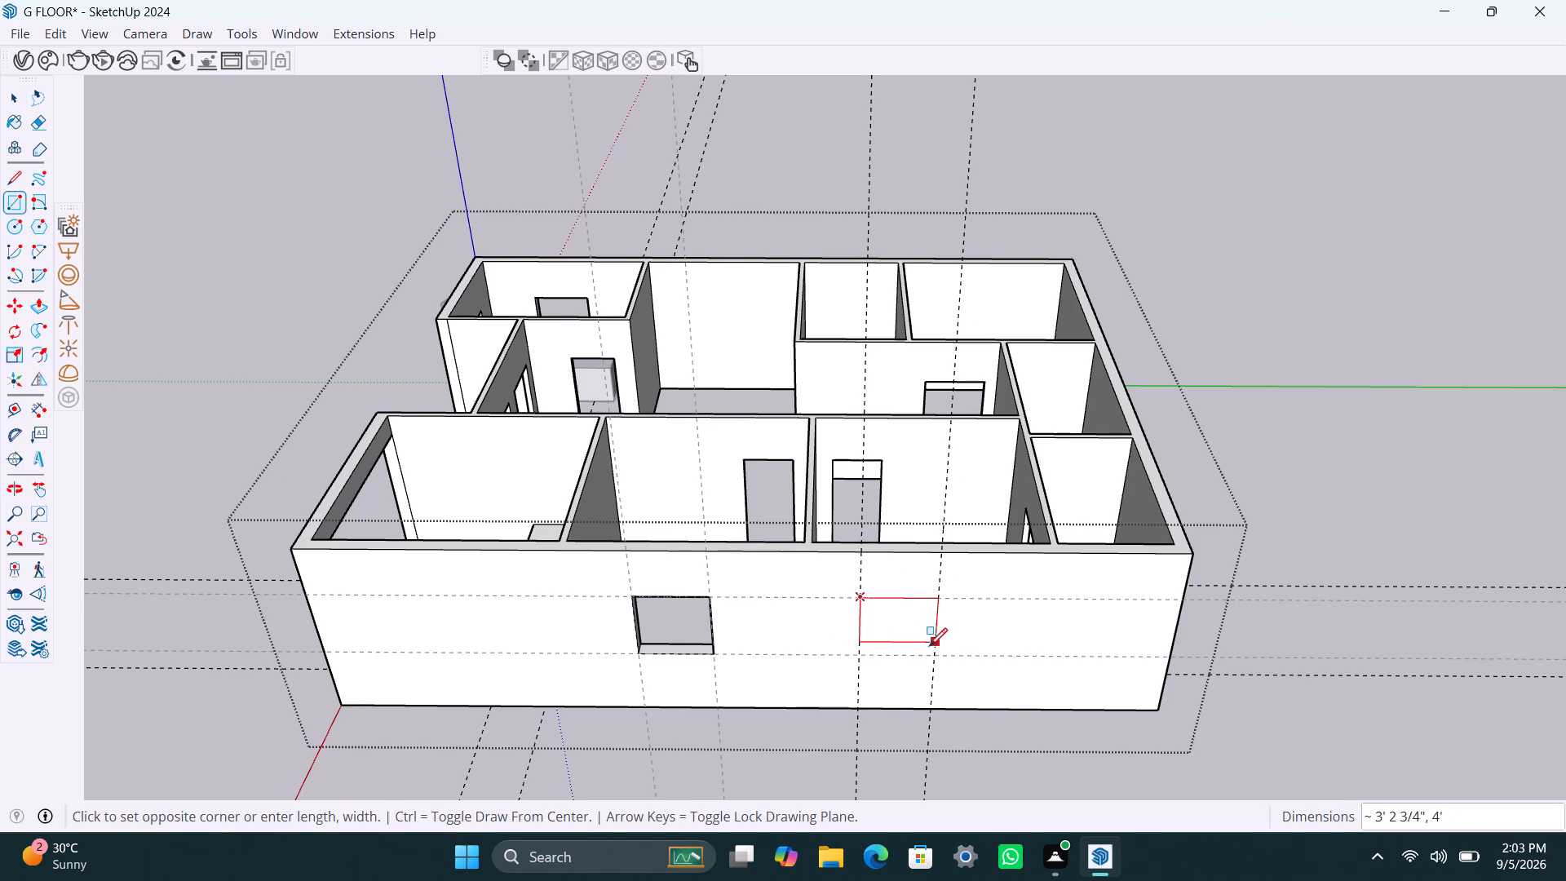
{"action": "left_click", "coordinate": [931, 657]}
{"action": "key", "text": "space"}
{"action": "left_click", "coordinate": [915, 635]}
{"action": "key", "text": "p"}
{"action": "left_click", "coordinate": [913, 635]}
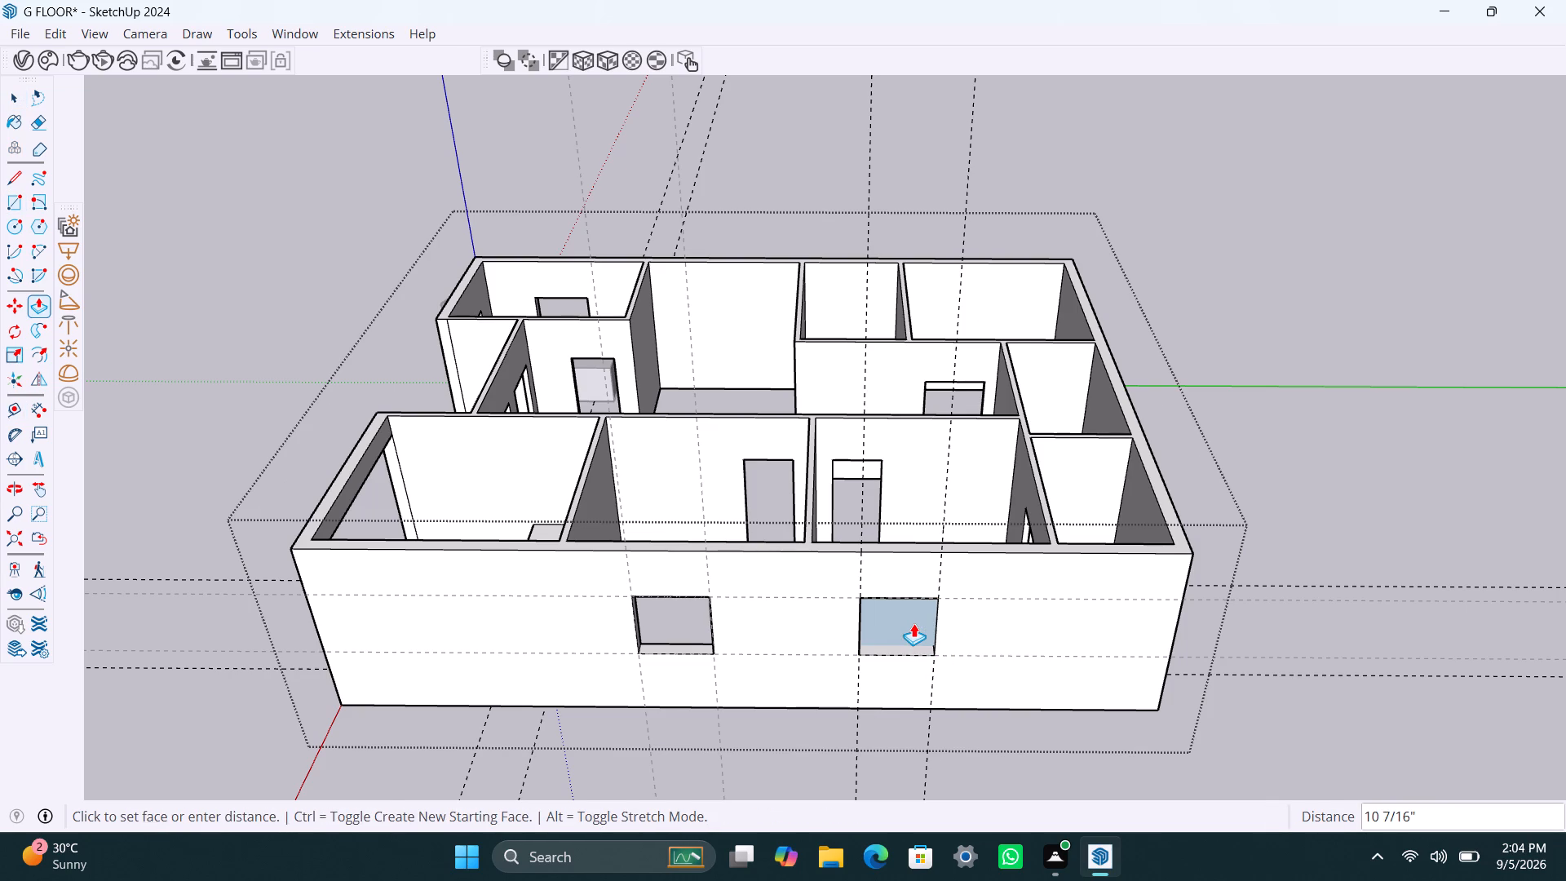
{"action": "scroll", "coordinate": [913, 623], "scroll_direction": "up", "scroll_amount": 3}
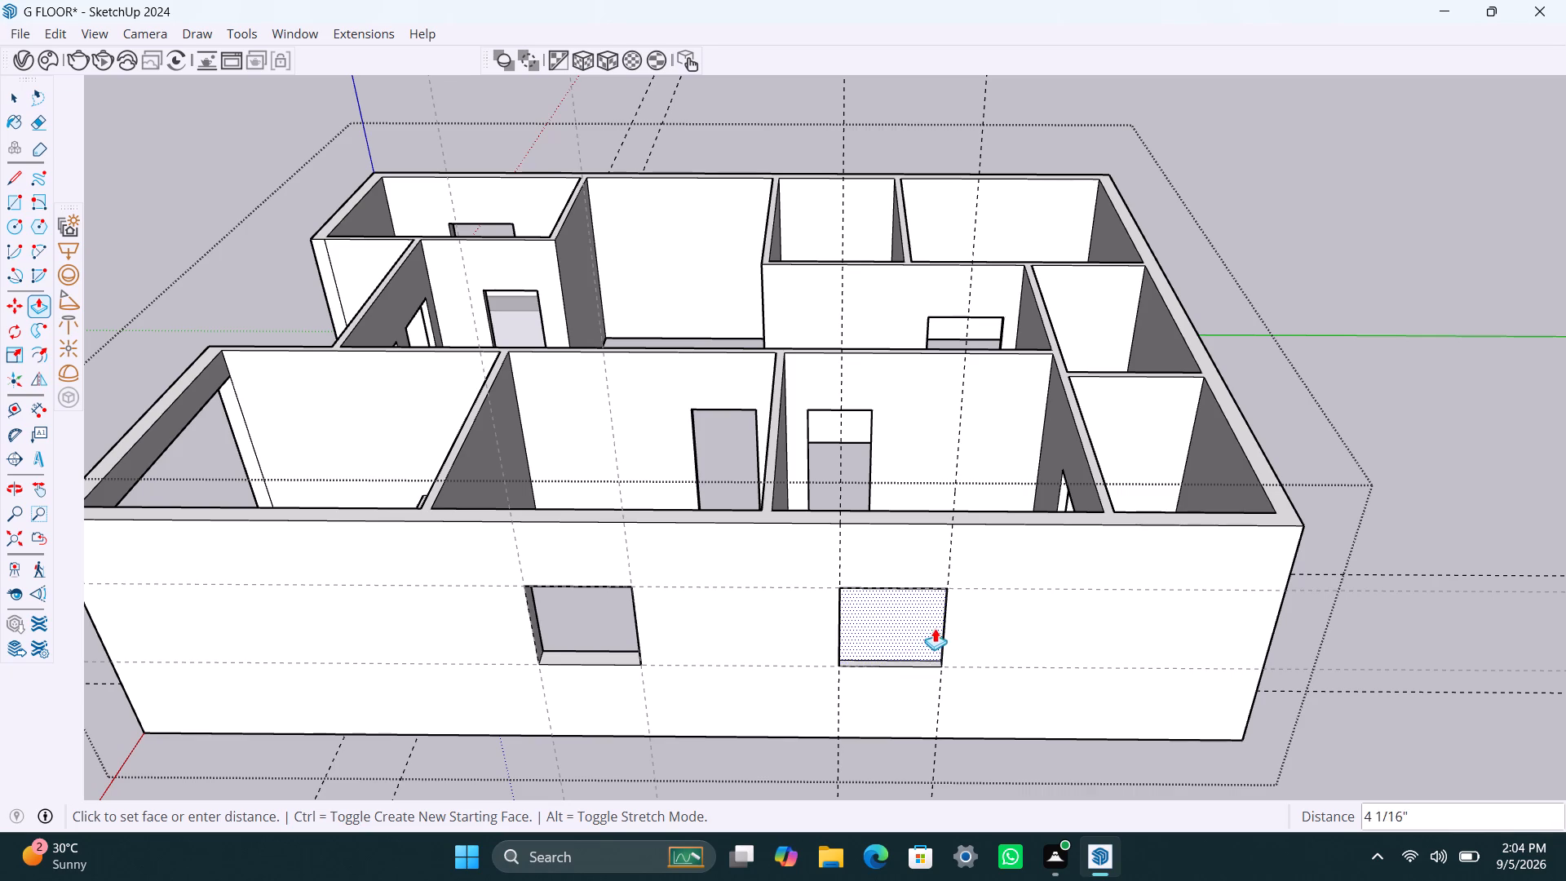
{"action": "left_click", "coordinate": [929, 616]}
{"action": "scroll", "coordinate": [919, 646], "scroll_direction": "down", "scroll_amount": 5}
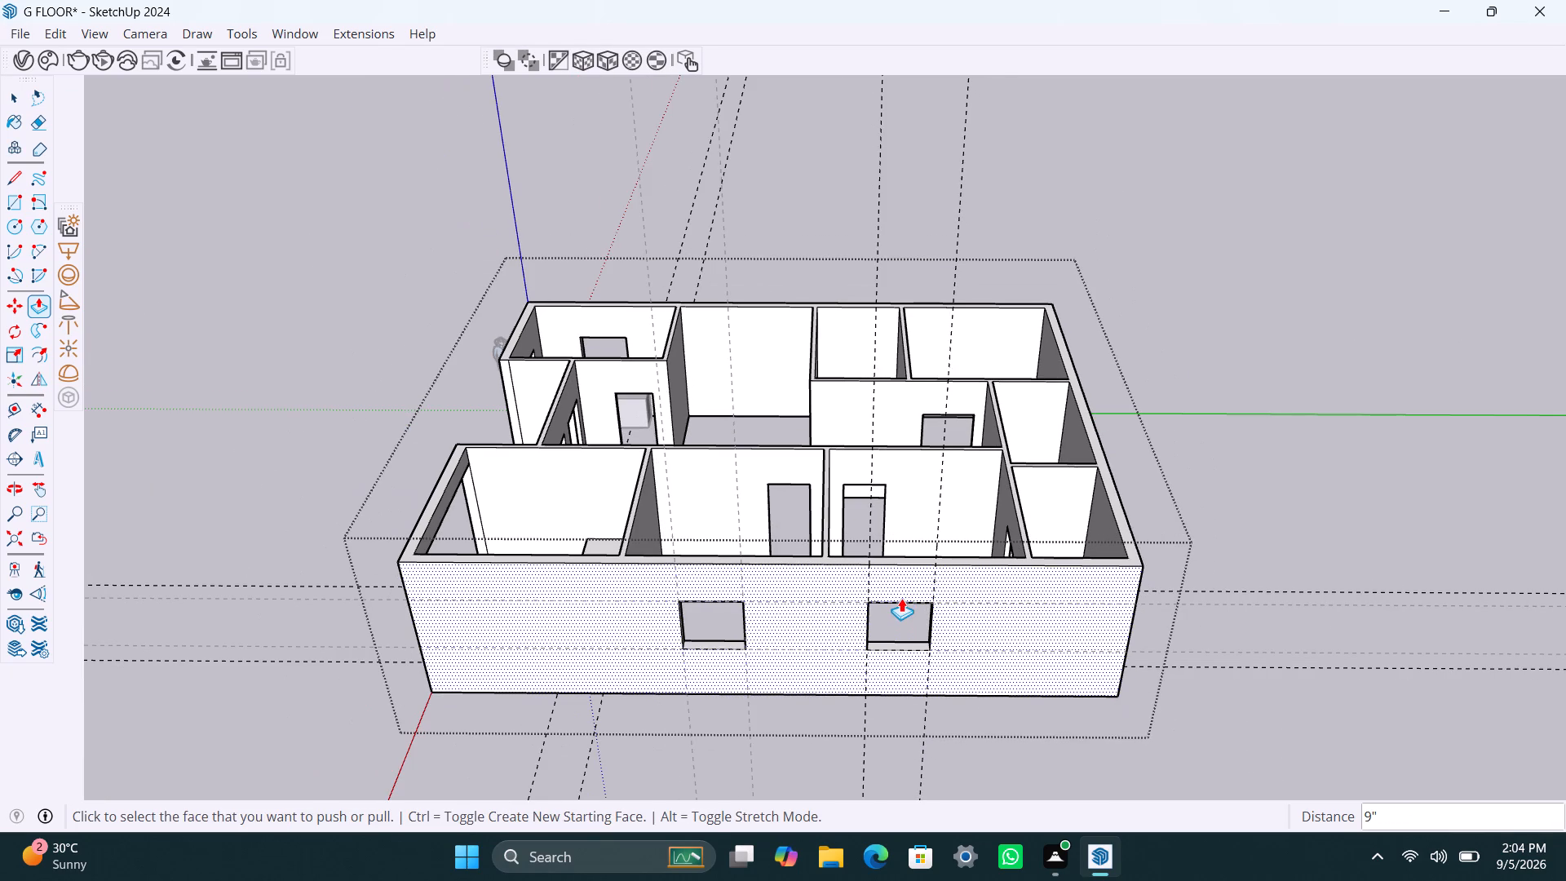
{"action": "key", "text": "space"}
On the rear end wall, place a vertical guide about 3' 9" from the corner shared with the long side wall and another 3' beyond it.
{"action": "scroll", "coordinate": [1220, 569], "scroll_direction": "down", "scroll_amount": 3}
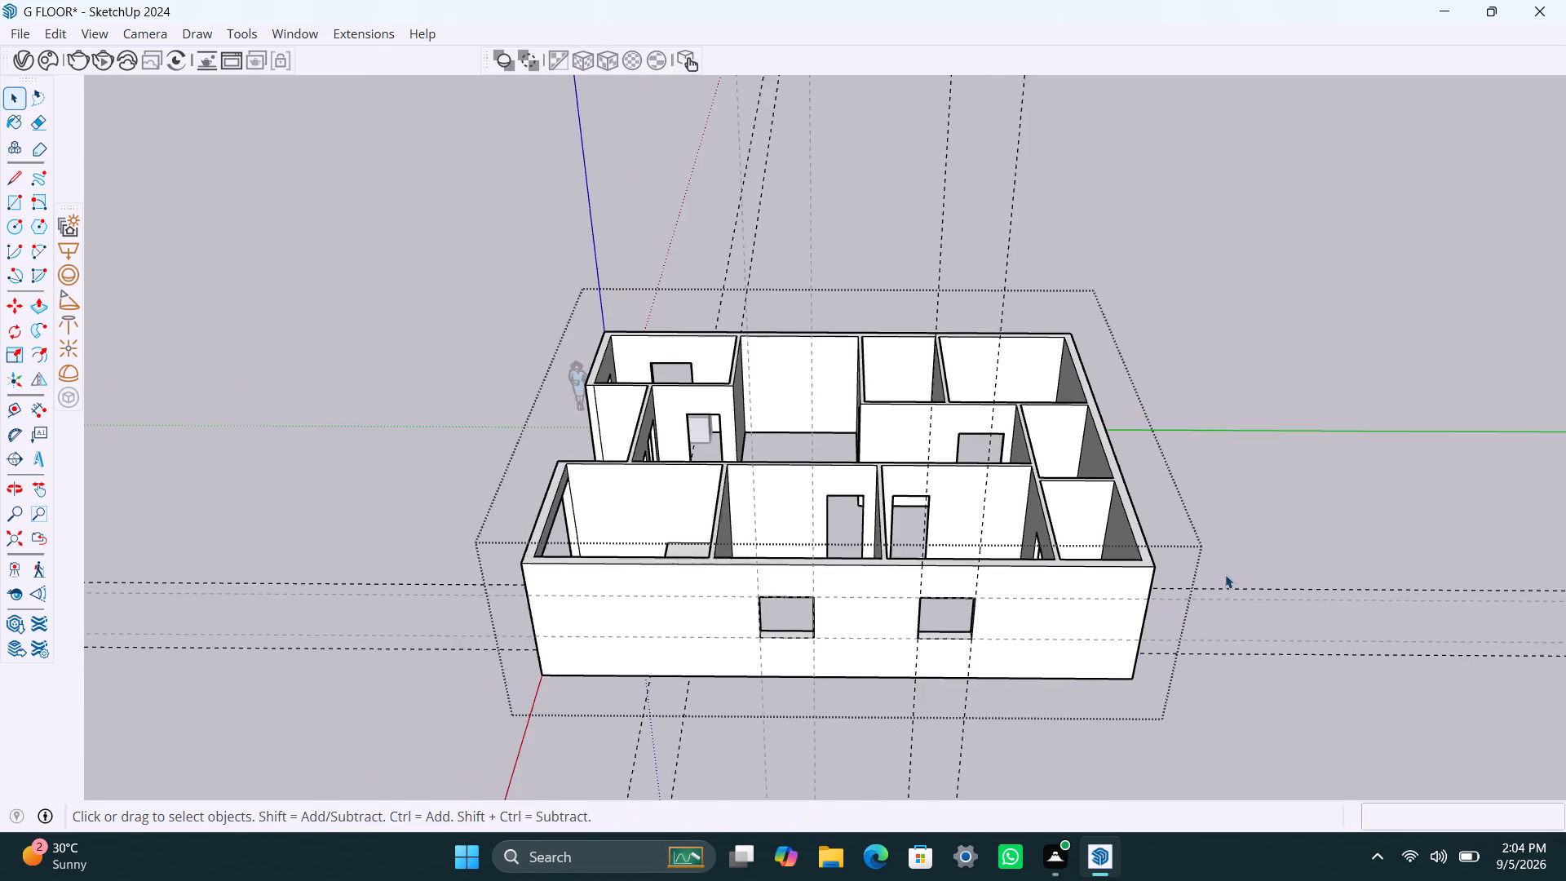
{"action": "middle_click_drag", "start_coordinate": [1225, 572], "coordinate": [689, 570]}
{"action": "scroll", "coordinate": [723, 577], "scroll_direction": "down", "scroll_amount": 4}
{"action": "middle_click_drag", "start_coordinate": [812, 637], "coordinate": [790, 650]}
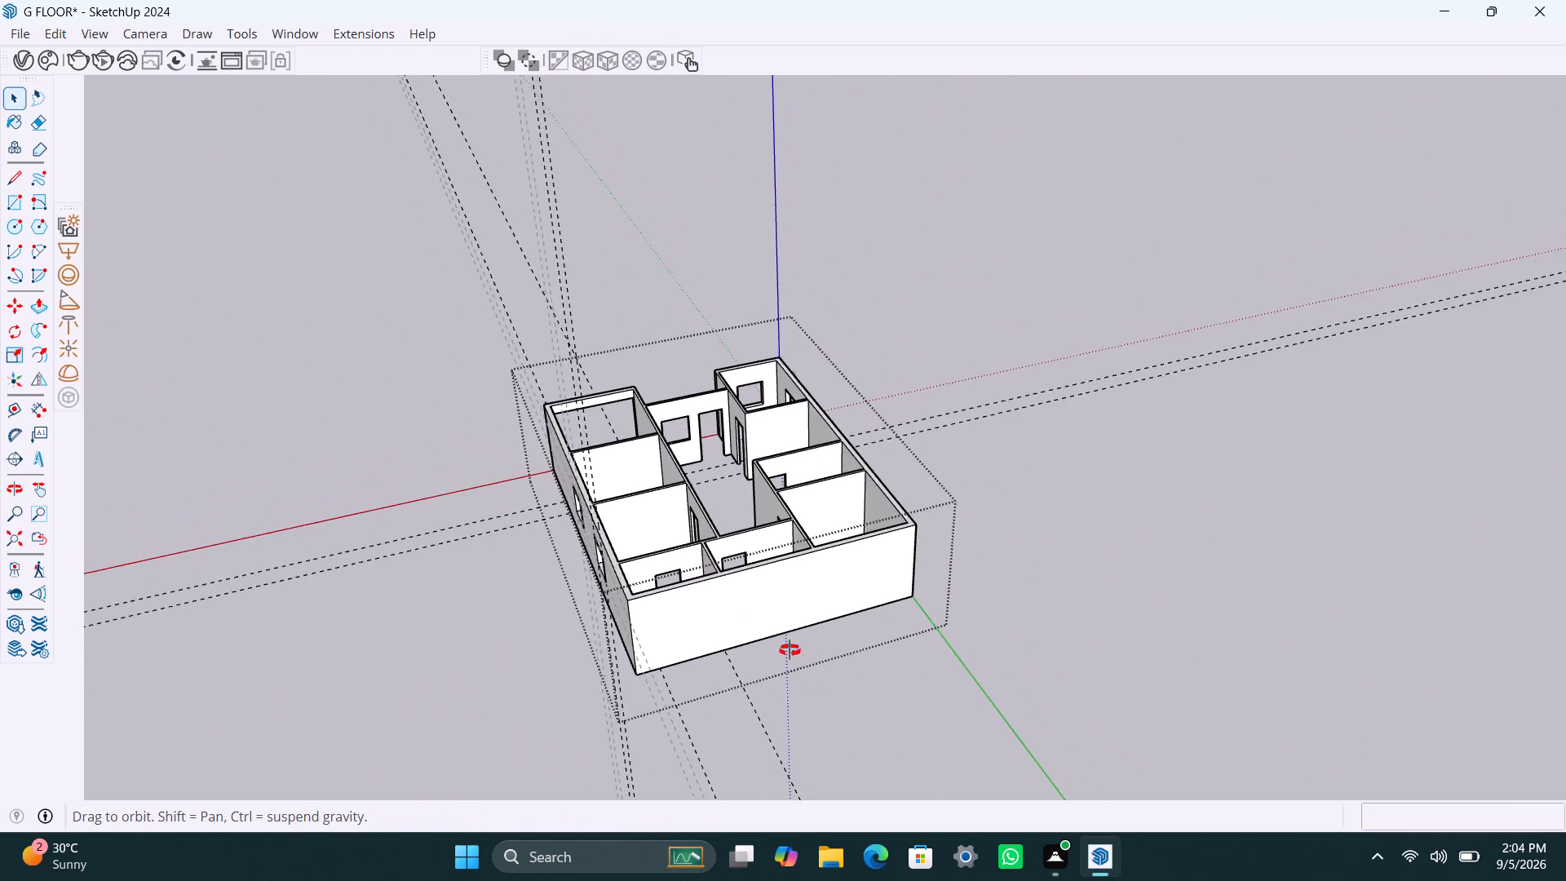
{"action": "middle_click_drag", "start_coordinate": [790, 650], "coordinate": [620, 709]}
{"action": "scroll", "coordinate": [579, 614], "scroll_direction": "down", "scroll_amount": 6}
{"action": "middle_click_drag", "start_coordinate": [613, 607], "coordinate": [891, 568]}
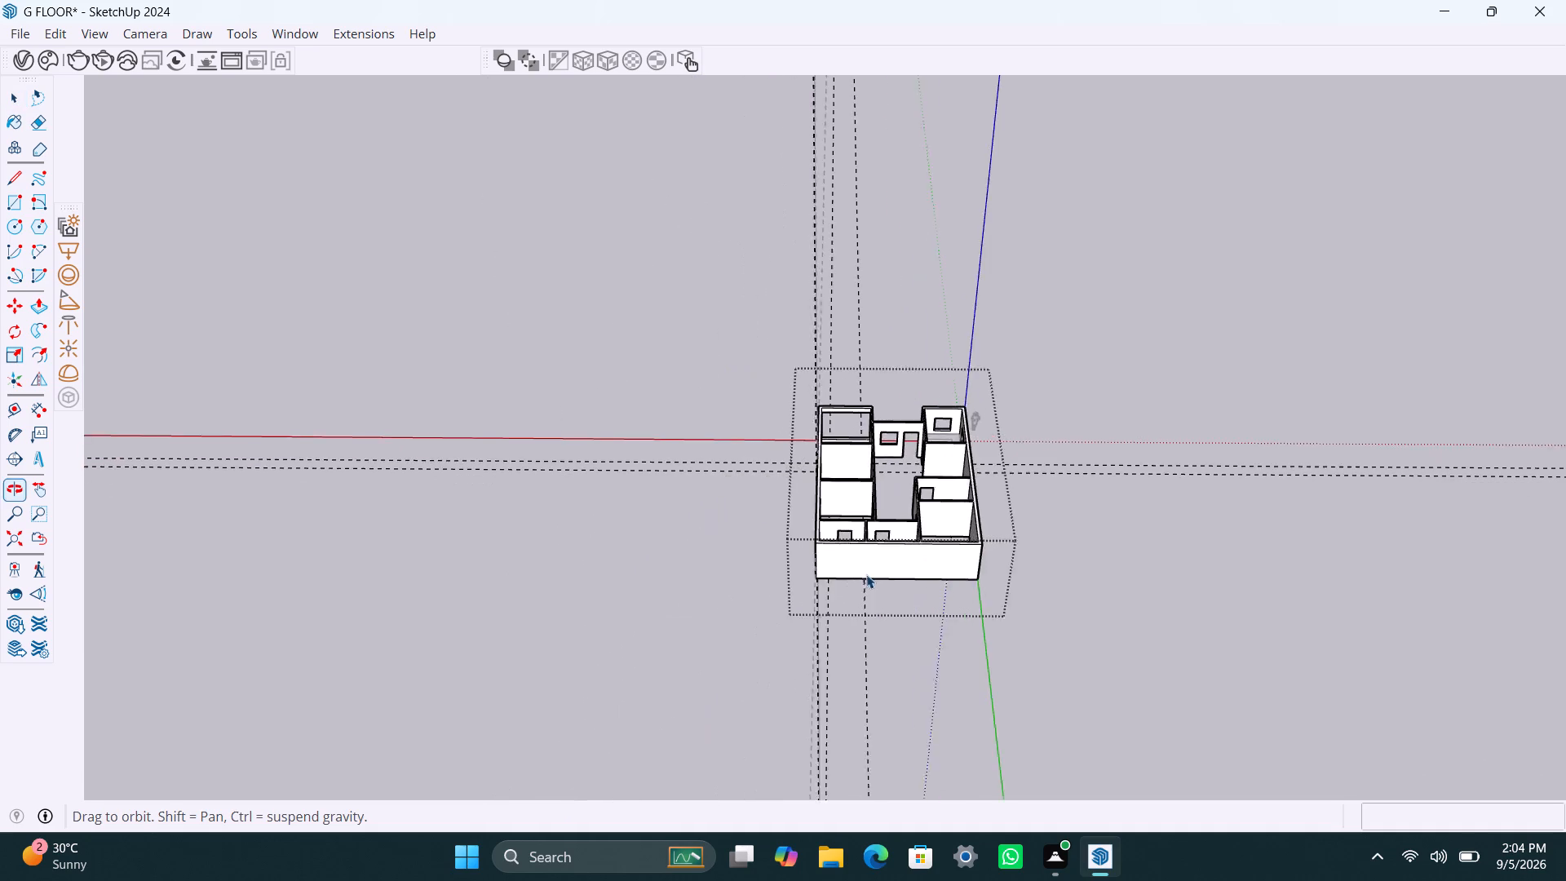
{"action": "scroll", "coordinate": [797, 547], "scroll_direction": "up", "scroll_amount": 12}
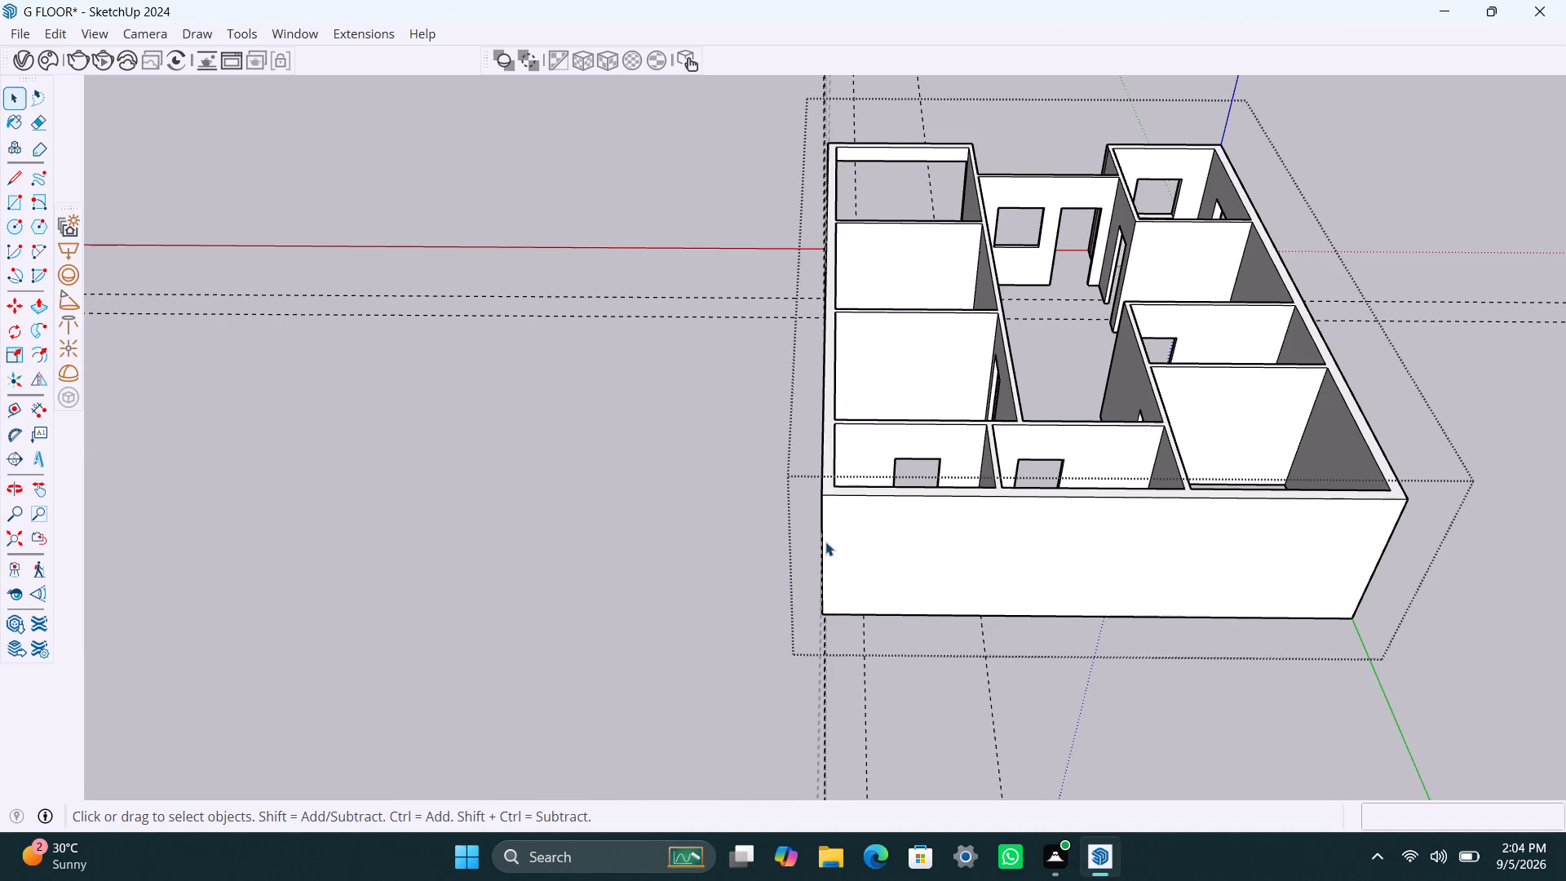
{"action": "left_click", "coordinate": [825, 541]}
{"action": "key", "text": "t"}
{"action": "left_click", "coordinate": [824, 545]}
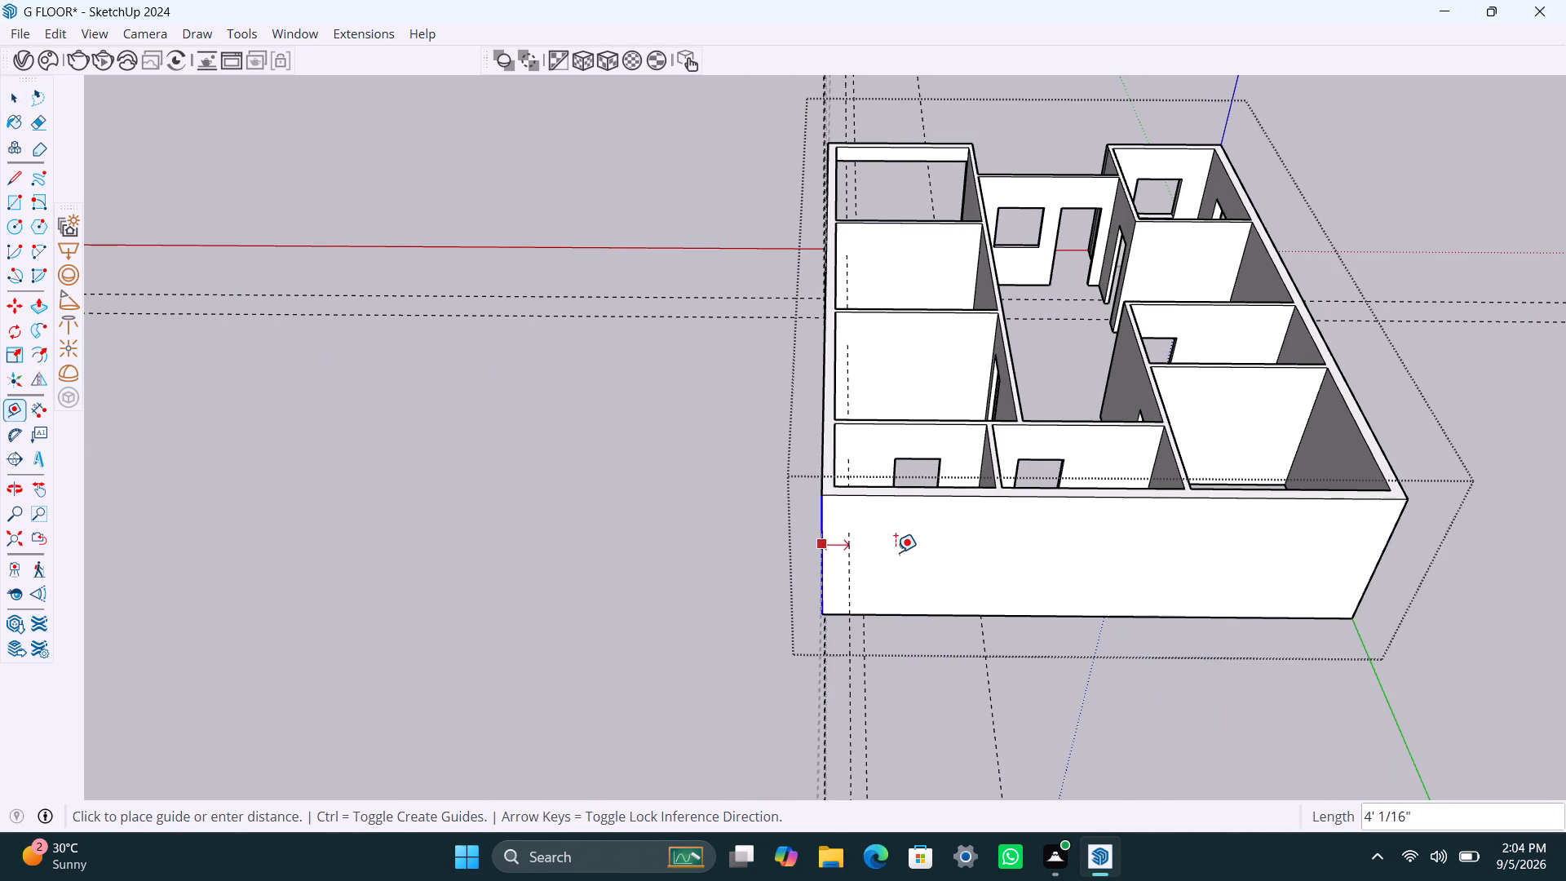
{"action": "key", "text": "Escape"}
{"action": "scroll", "coordinate": [838, 540], "scroll_direction": "up", "scroll_amount": 2}
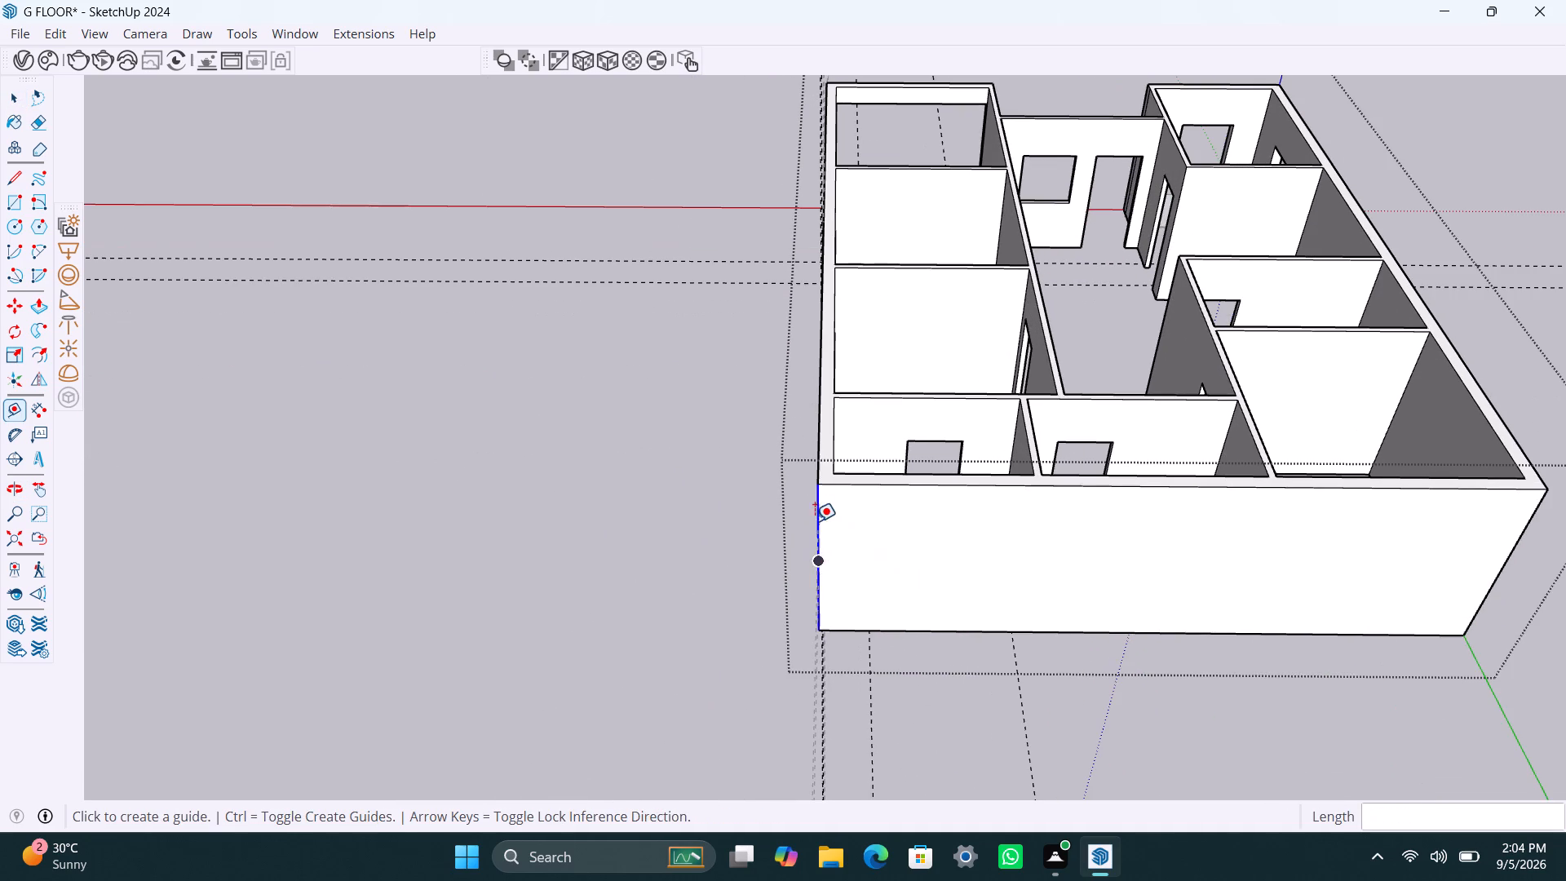
{"action": "left_click", "coordinate": [814, 505]}
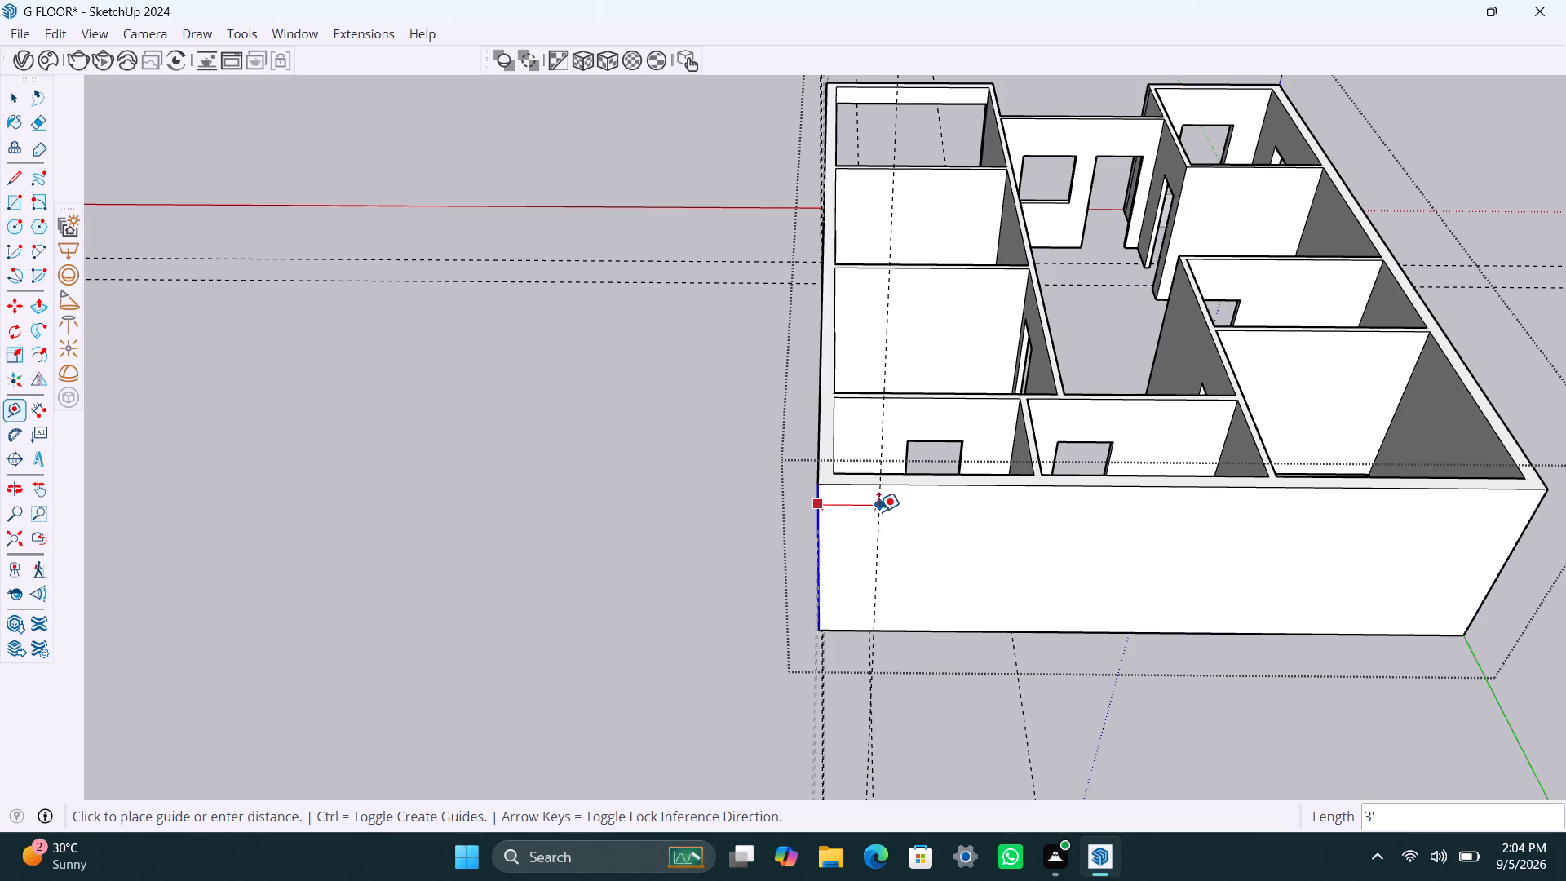
{"action": "left_click", "coordinate": [895, 509]}
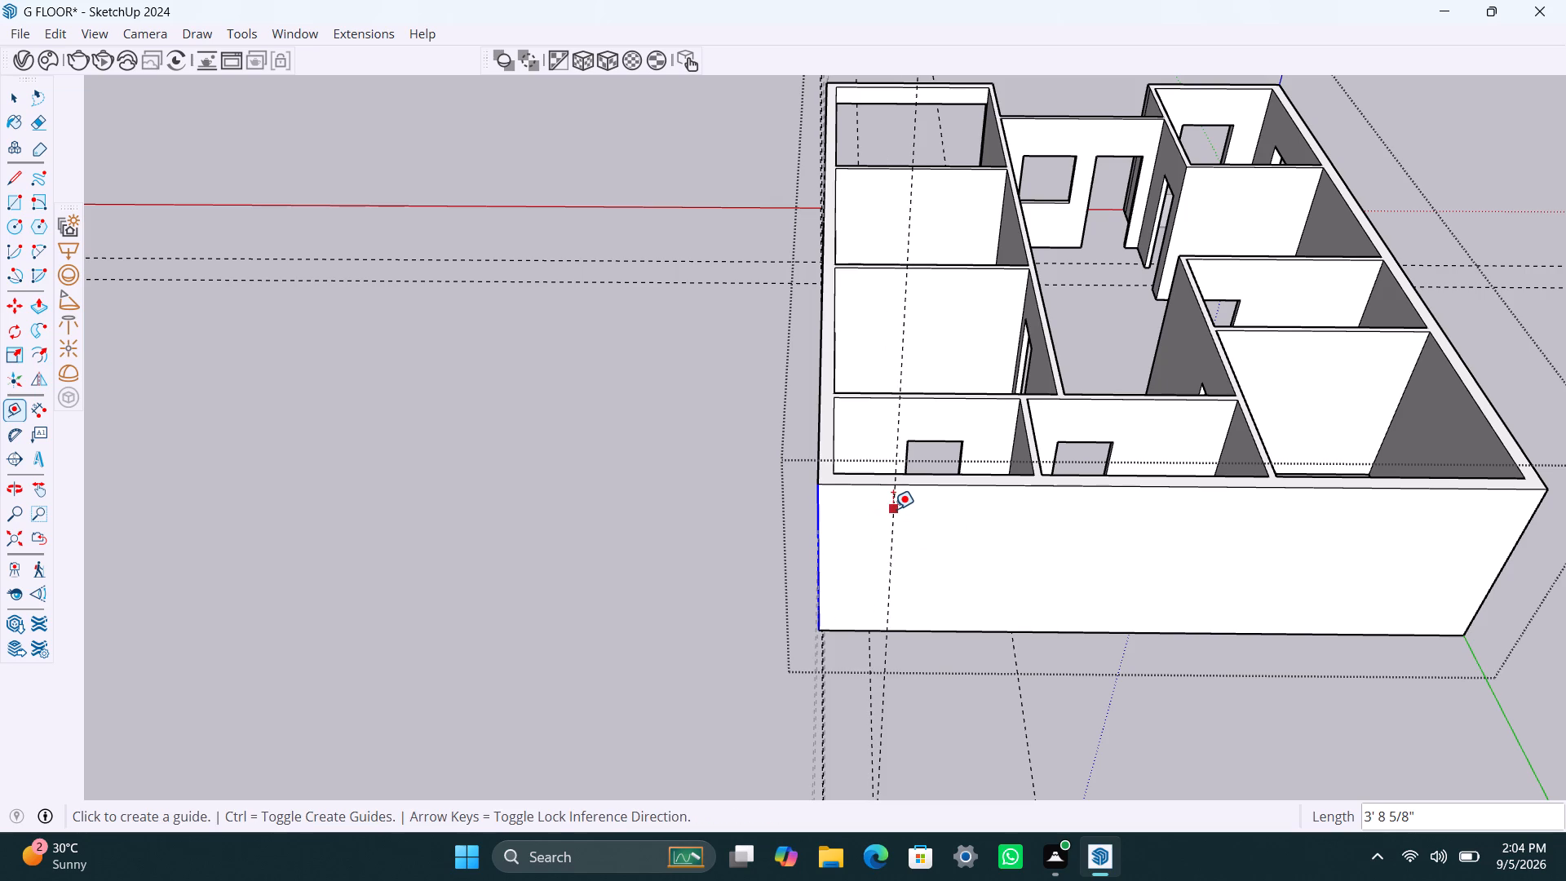
{"action": "left_click", "coordinate": [892, 508]}
{"action": "key", "text": "3"}
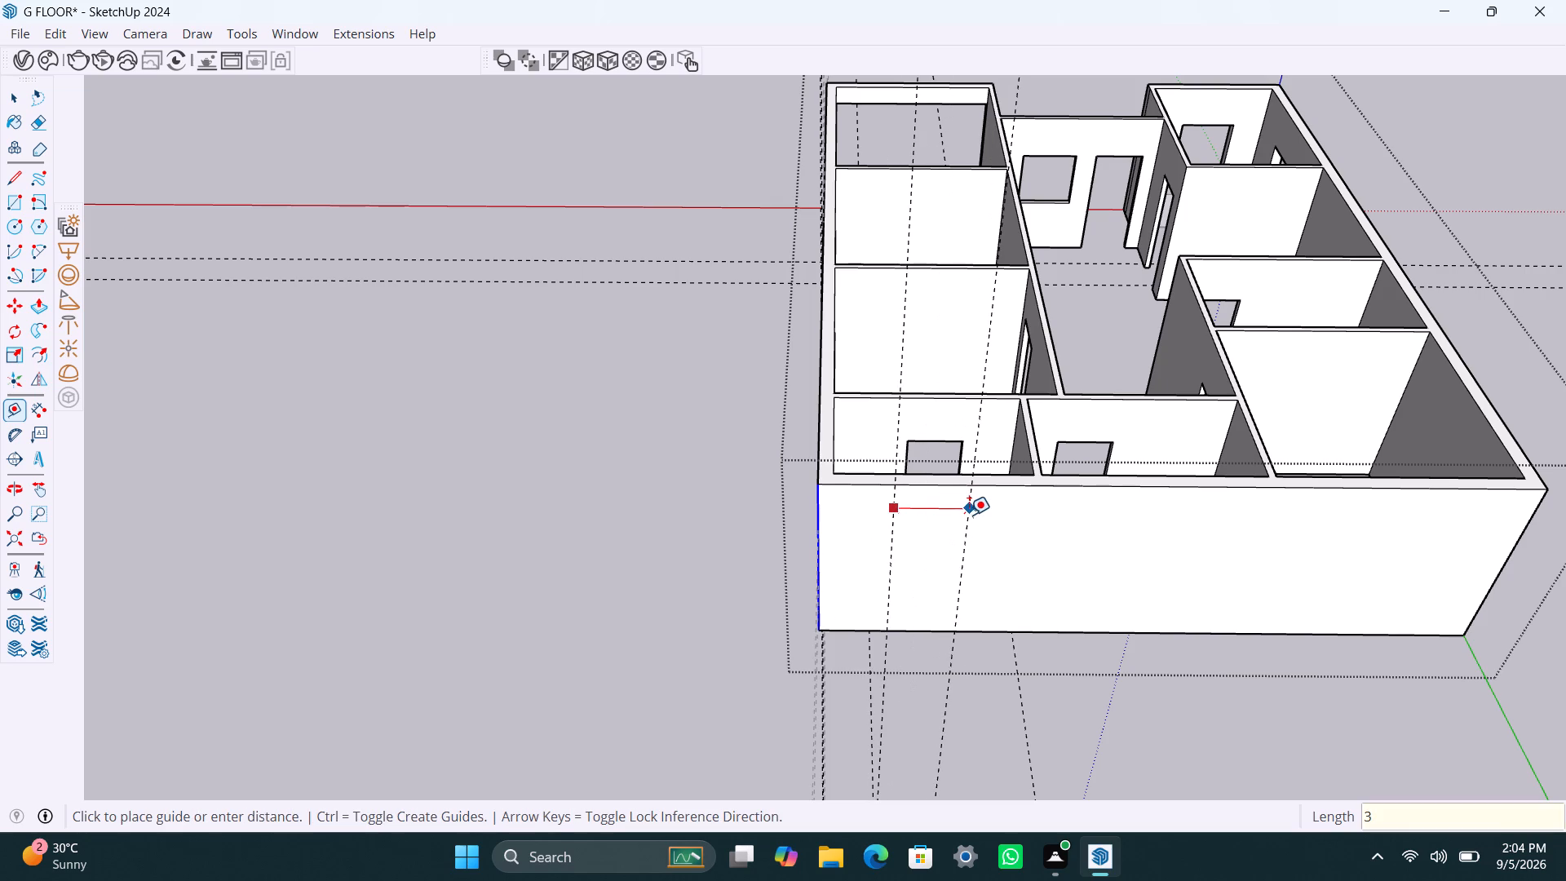
{"action": "key", "text": "apostrophe"}
{"action": "key", "text": "Return"}
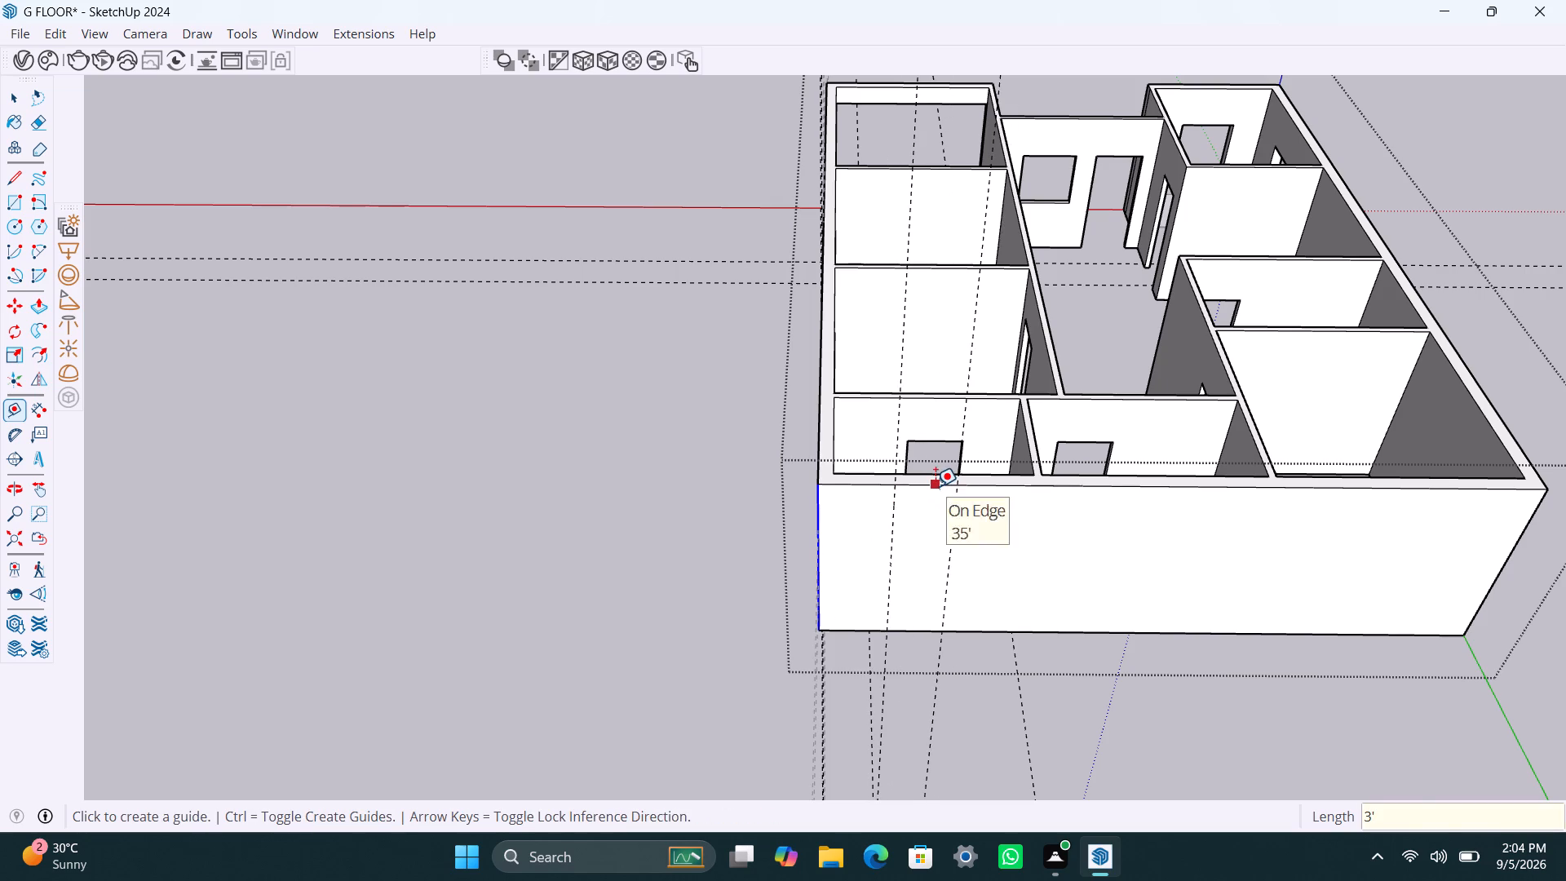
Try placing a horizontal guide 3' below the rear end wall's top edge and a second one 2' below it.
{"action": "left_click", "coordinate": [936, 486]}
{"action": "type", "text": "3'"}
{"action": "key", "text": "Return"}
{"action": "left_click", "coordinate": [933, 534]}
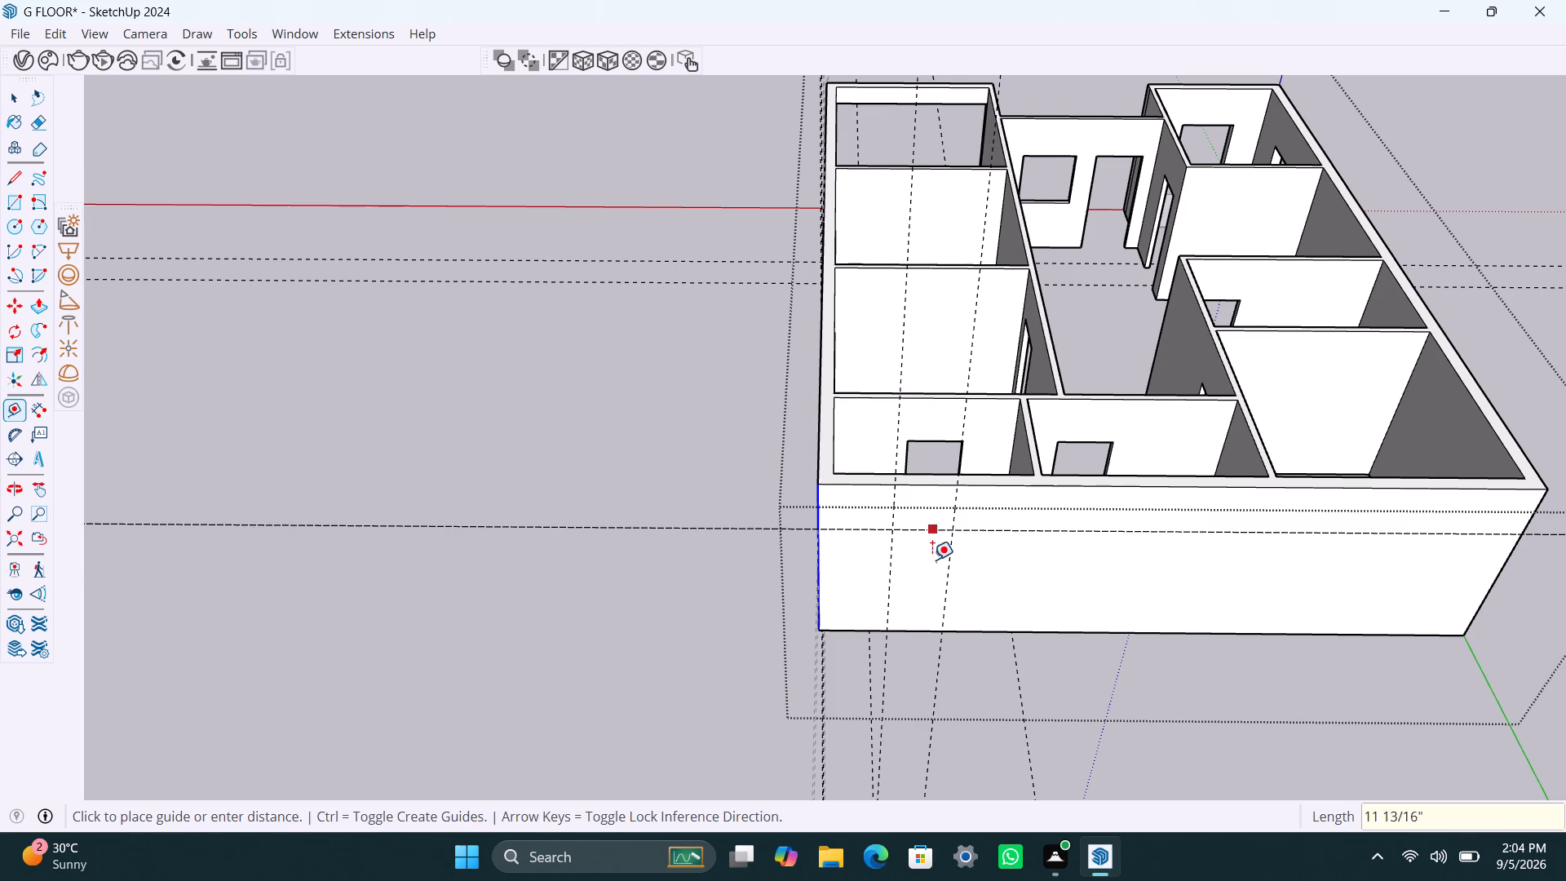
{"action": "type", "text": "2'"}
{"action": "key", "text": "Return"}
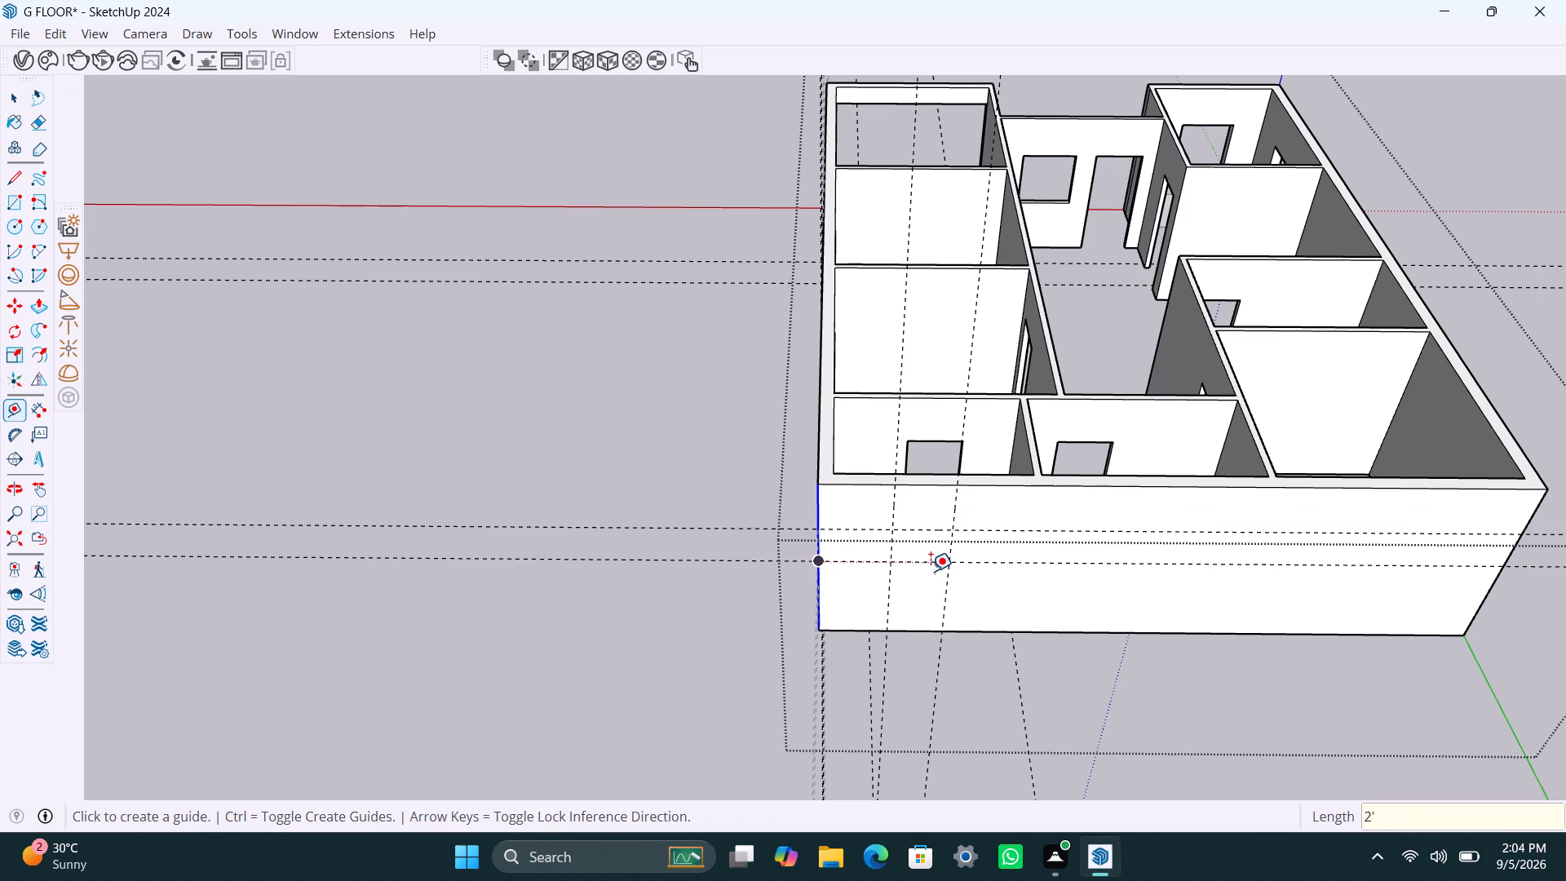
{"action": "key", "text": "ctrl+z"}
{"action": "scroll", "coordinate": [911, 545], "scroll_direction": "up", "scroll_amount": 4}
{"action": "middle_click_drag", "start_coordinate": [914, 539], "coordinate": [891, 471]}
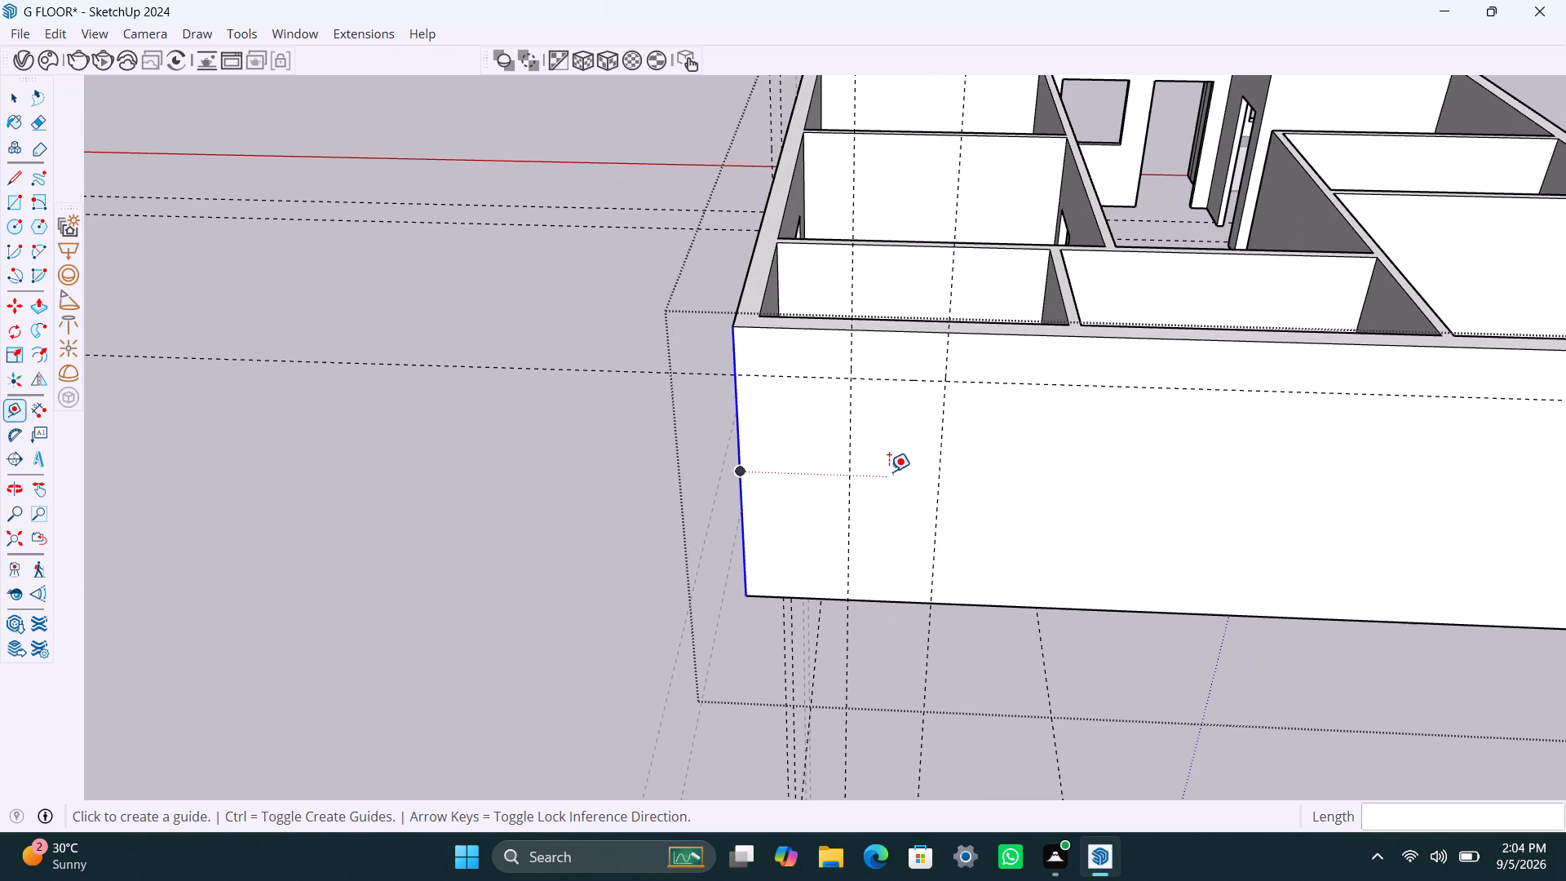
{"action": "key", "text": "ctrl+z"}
On the rear end wall, place a horizontal guide 3' below the top edge and a second one 2' below it.
{"action": "left_click", "coordinate": [900, 335]}
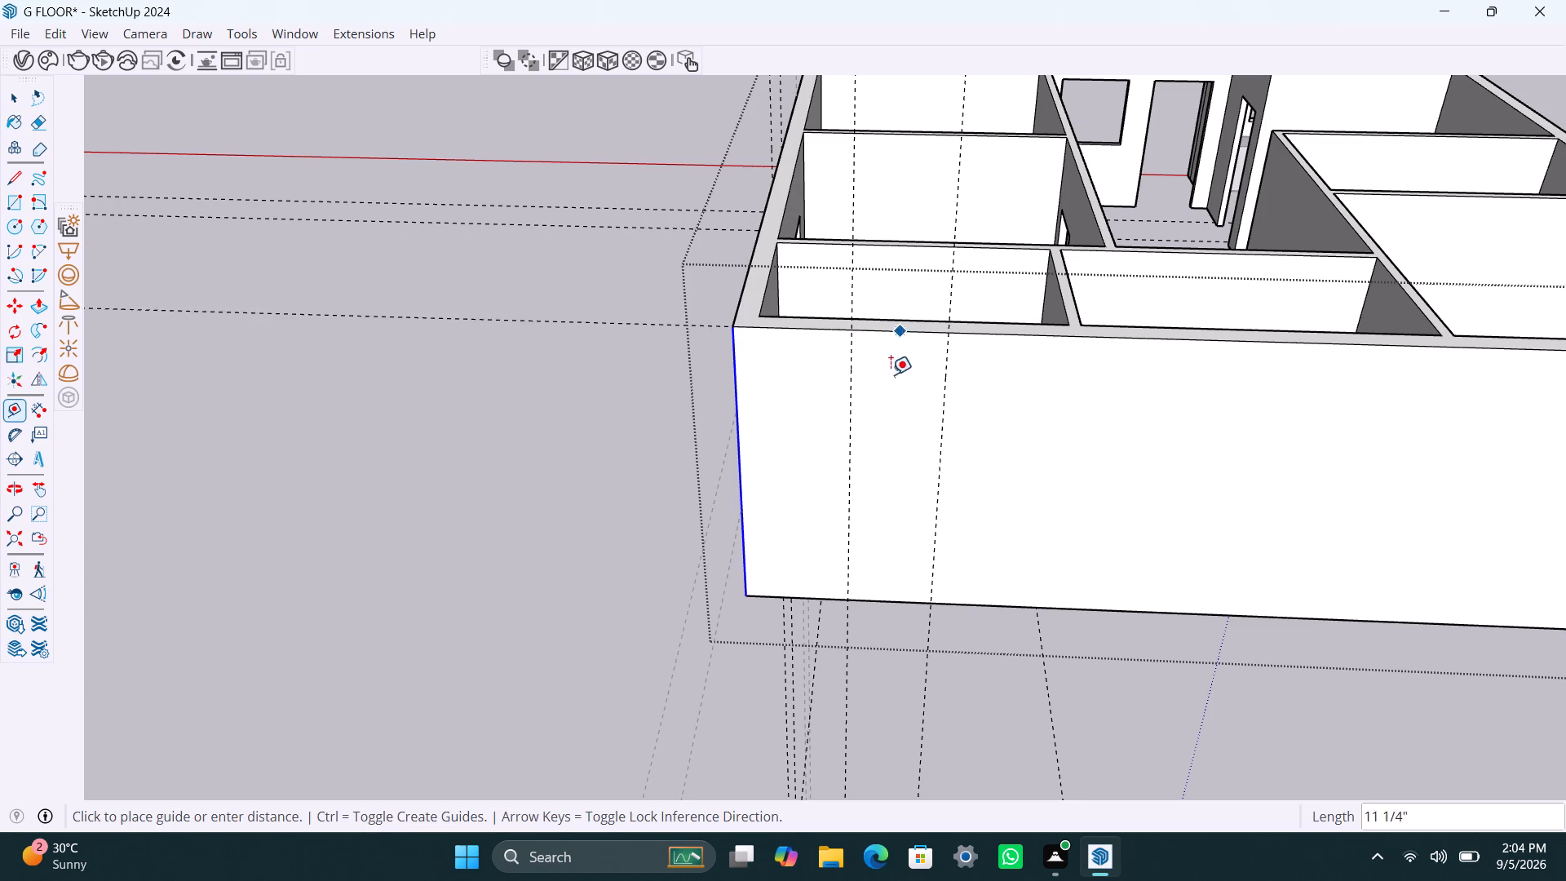
{"action": "key", "text": "3"}
{"action": "key", "text": "apostrophe"}
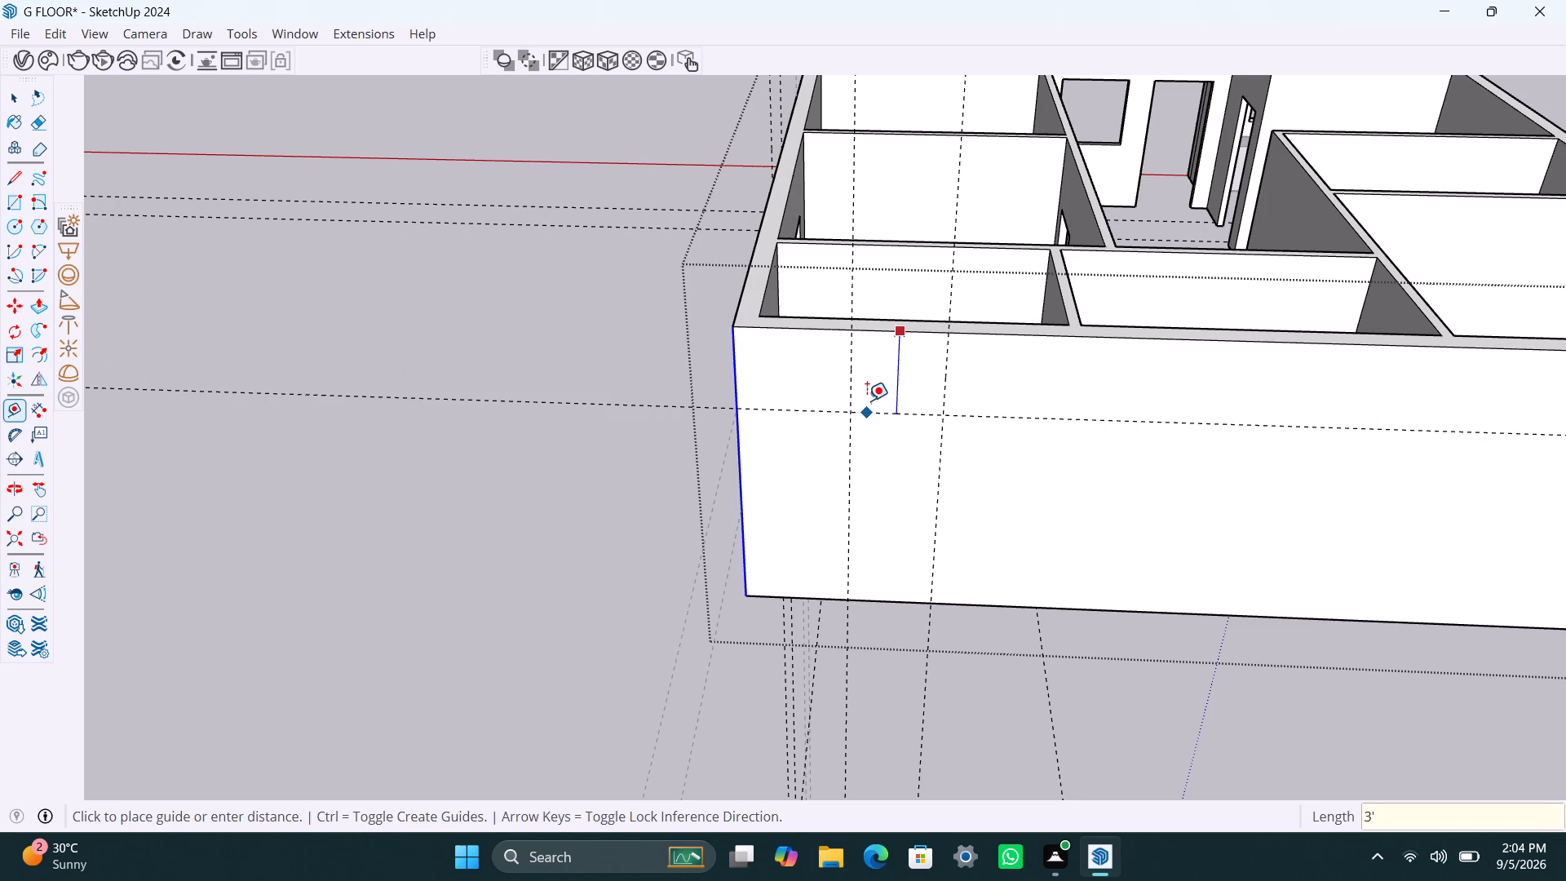
{"action": "key", "text": "Return"}
{"action": "left_click", "coordinate": [887, 411]}
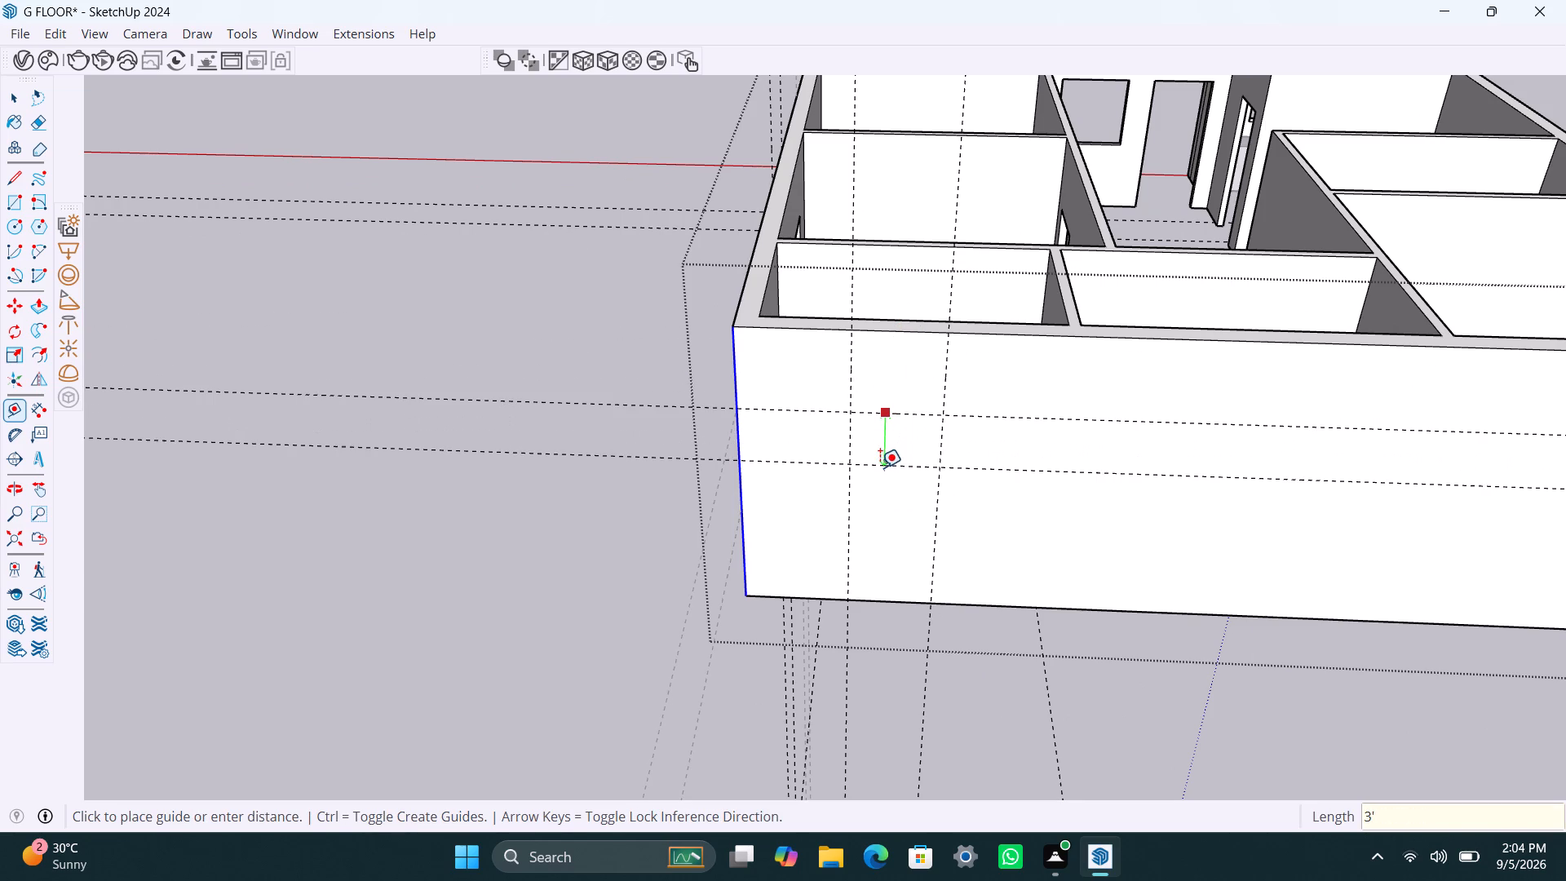
{"action": "type", "text": "2'"}
{"action": "key", "text": "Return"}
{"action": "key", "text": "space"}
Draw a 3' by 2' rectangle between the guides on the rear end wall and push it in 9" to cut a window opening.
{"action": "key", "text": "r"}
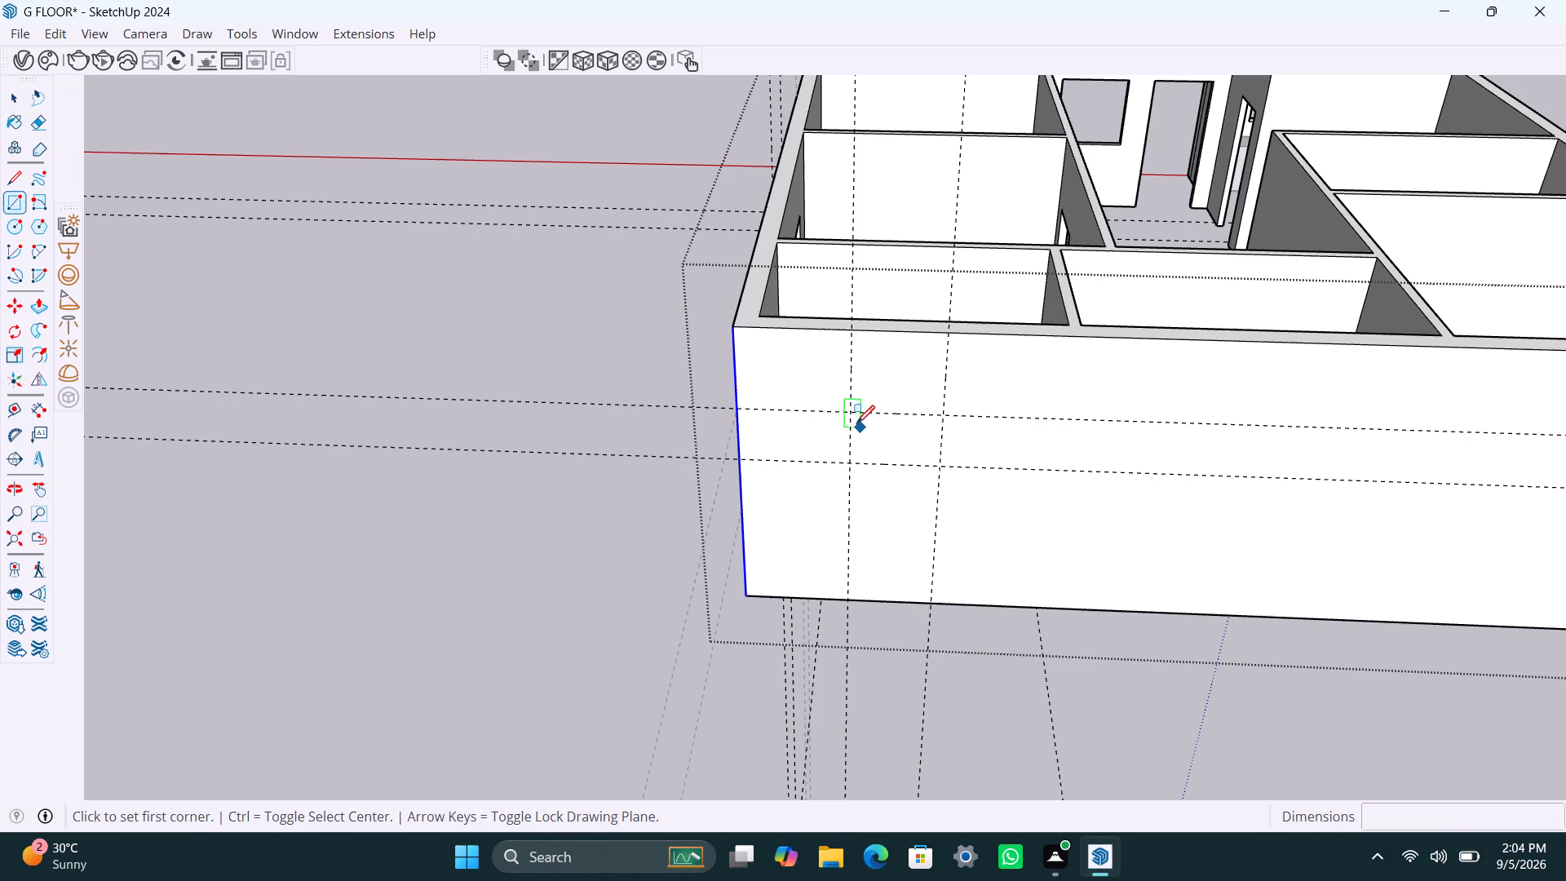
{"action": "left_click", "coordinate": [852, 411]}
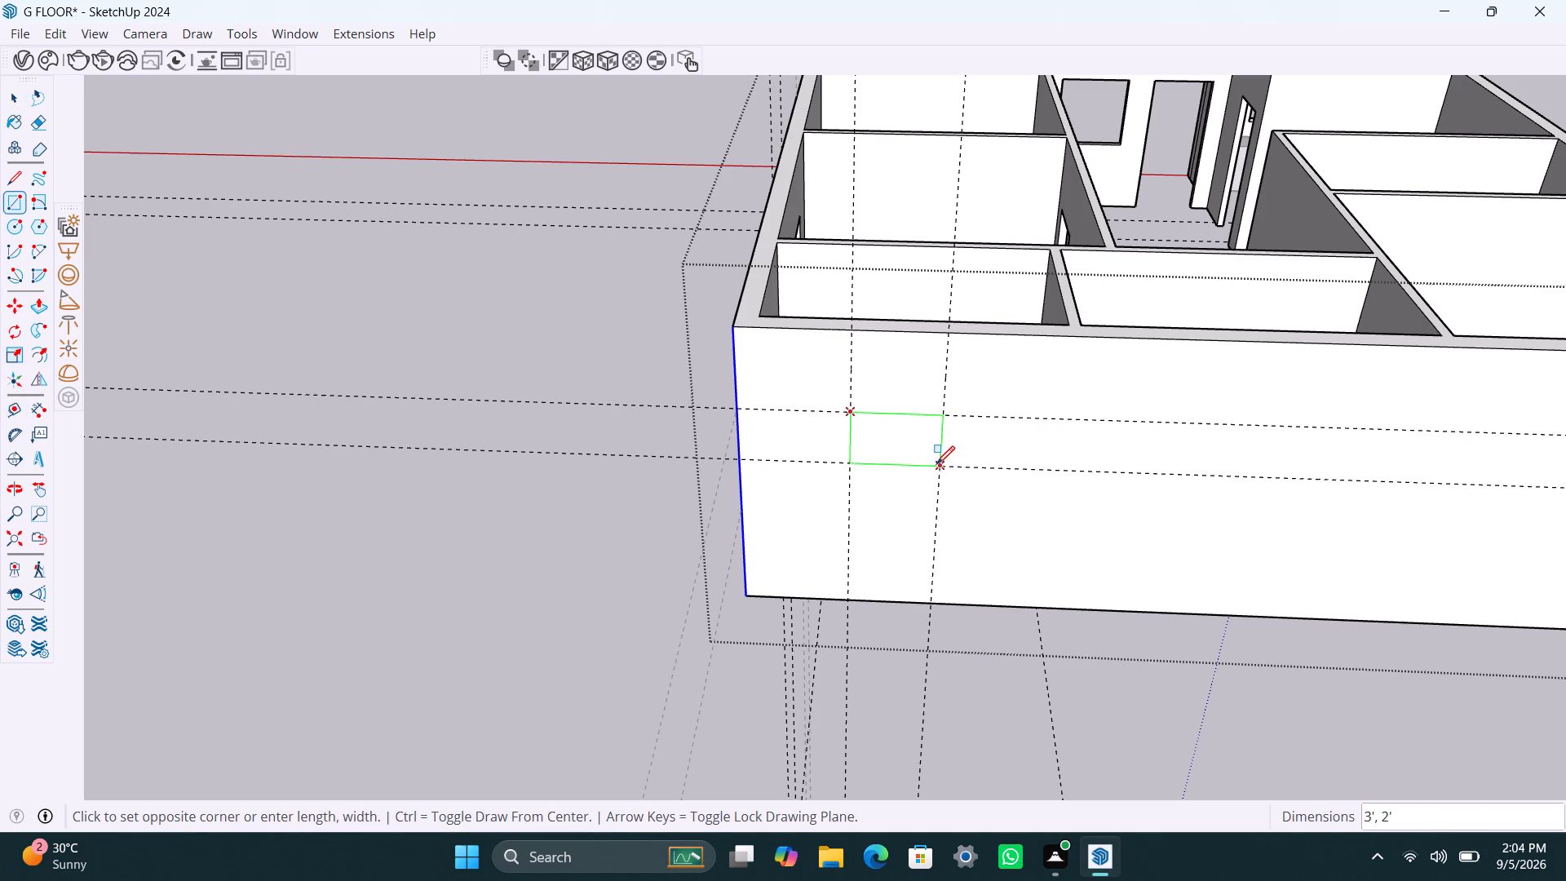
{"action": "left_click", "coordinate": [936, 464]}
{"action": "key", "text": "space"}
{"action": "left_click", "coordinate": [895, 441]}
{"action": "key", "text": "p"}
{"action": "left_click", "coordinate": [895, 443]}
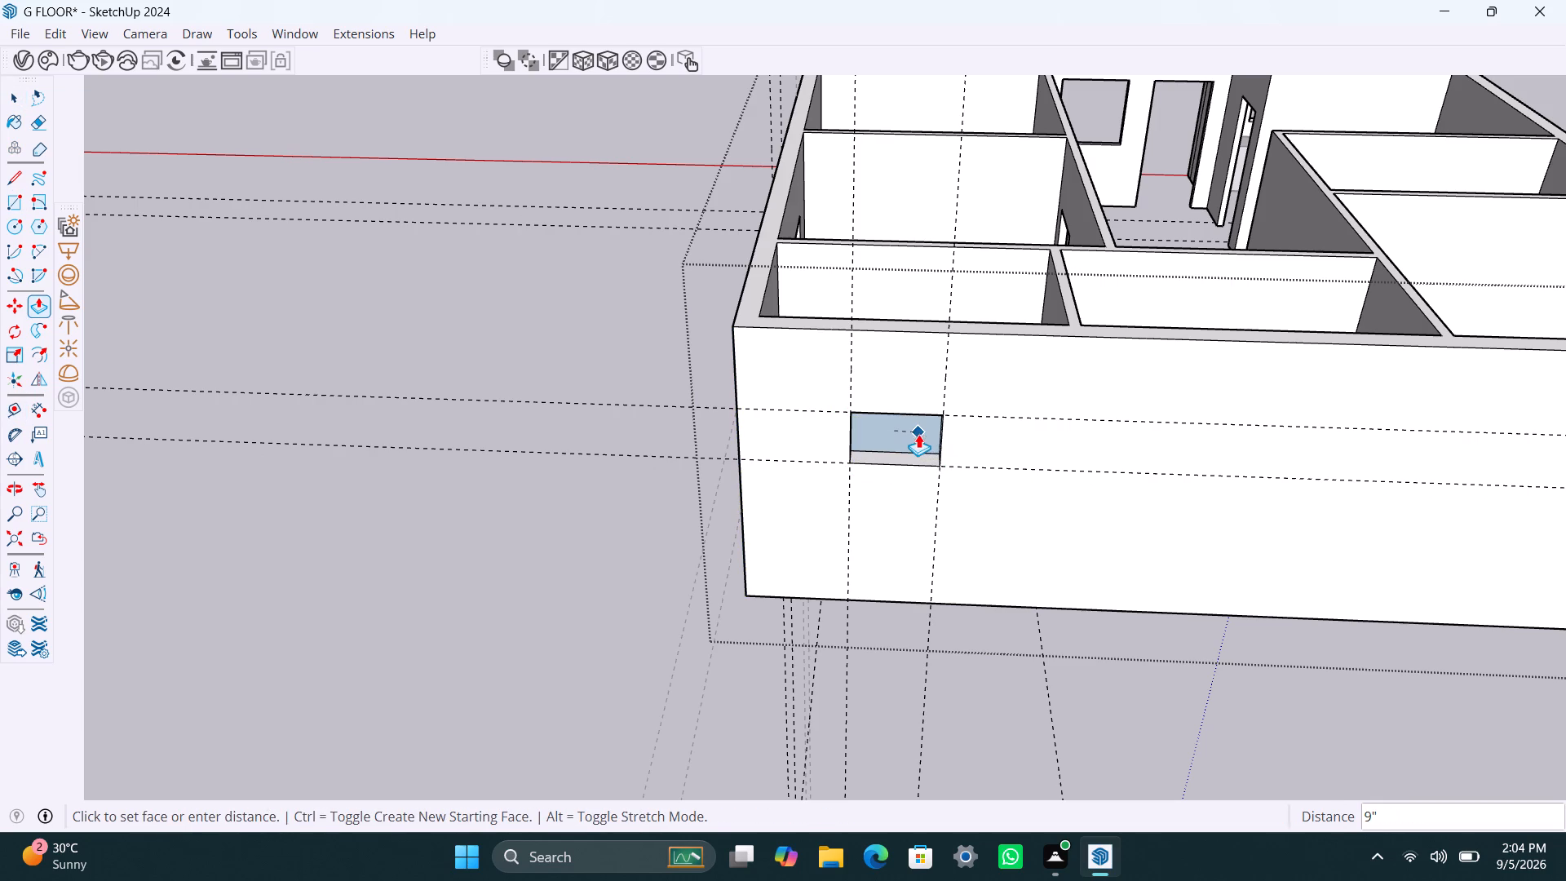
{"action": "left_click", "coordinate": [918, 434]}
{"action": "scroll", "coordinate": [912, 498], "scroll_direction": "down", "scroll_amount": 3}
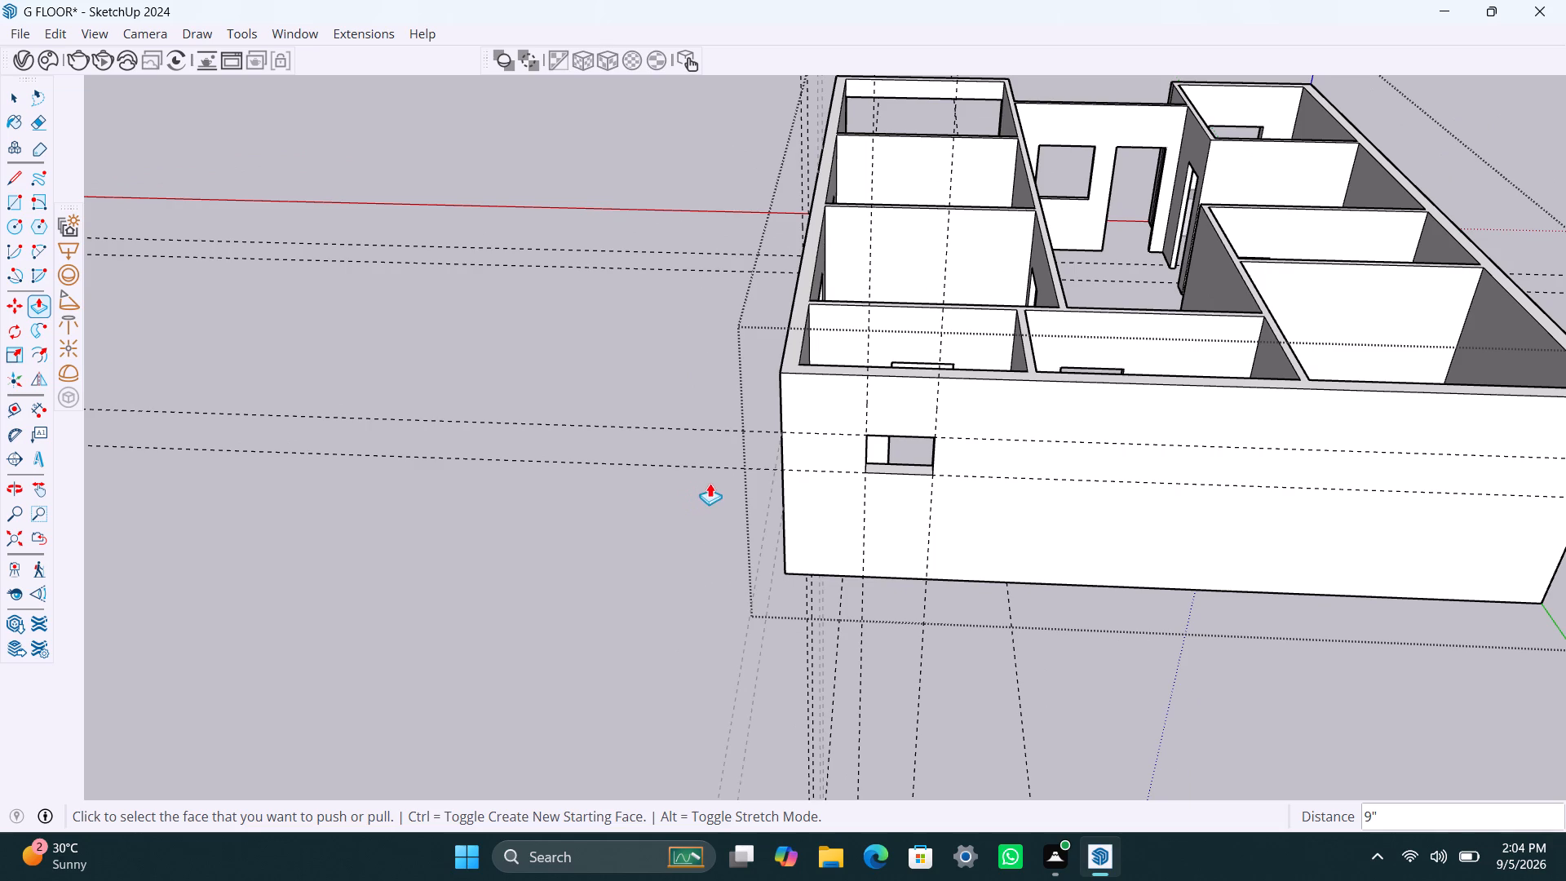
{"action": "key", "text": "Escape"}
{"action": "key", "text": "Escape"}
{"action": "key", "text": "Escape"}
Delete all construction guides in the wall group.
{"action": "left_click", "coordinate": [51, 30]}
{"action": "left_click", "coordinate": [122, 227]}
Place a vertical guide on the rear end wall about 7' 9" from the new window's inner edge.
{"action": "scroll", "coordinate": [410, 386], "scroll_direction": "down", "scroll_amount": 4}
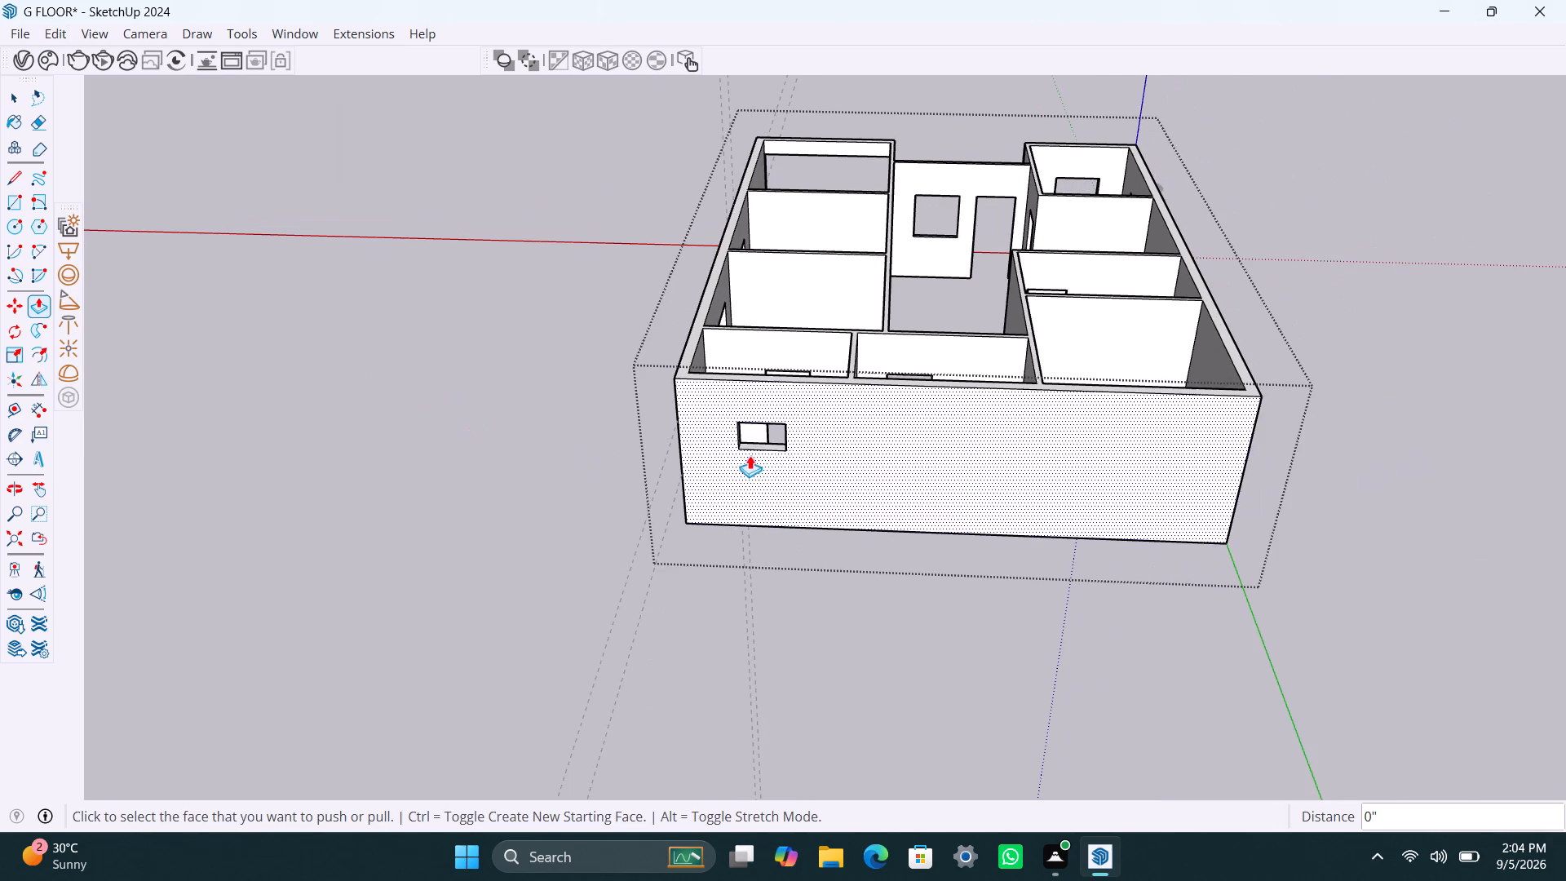
{"action": "scroll", "coordinate": [756, 453], "scroll_direction": "up", "scroll_amount": 3}
{"action": "key", "text": "space"}
{"action": "key", "text": "t"}
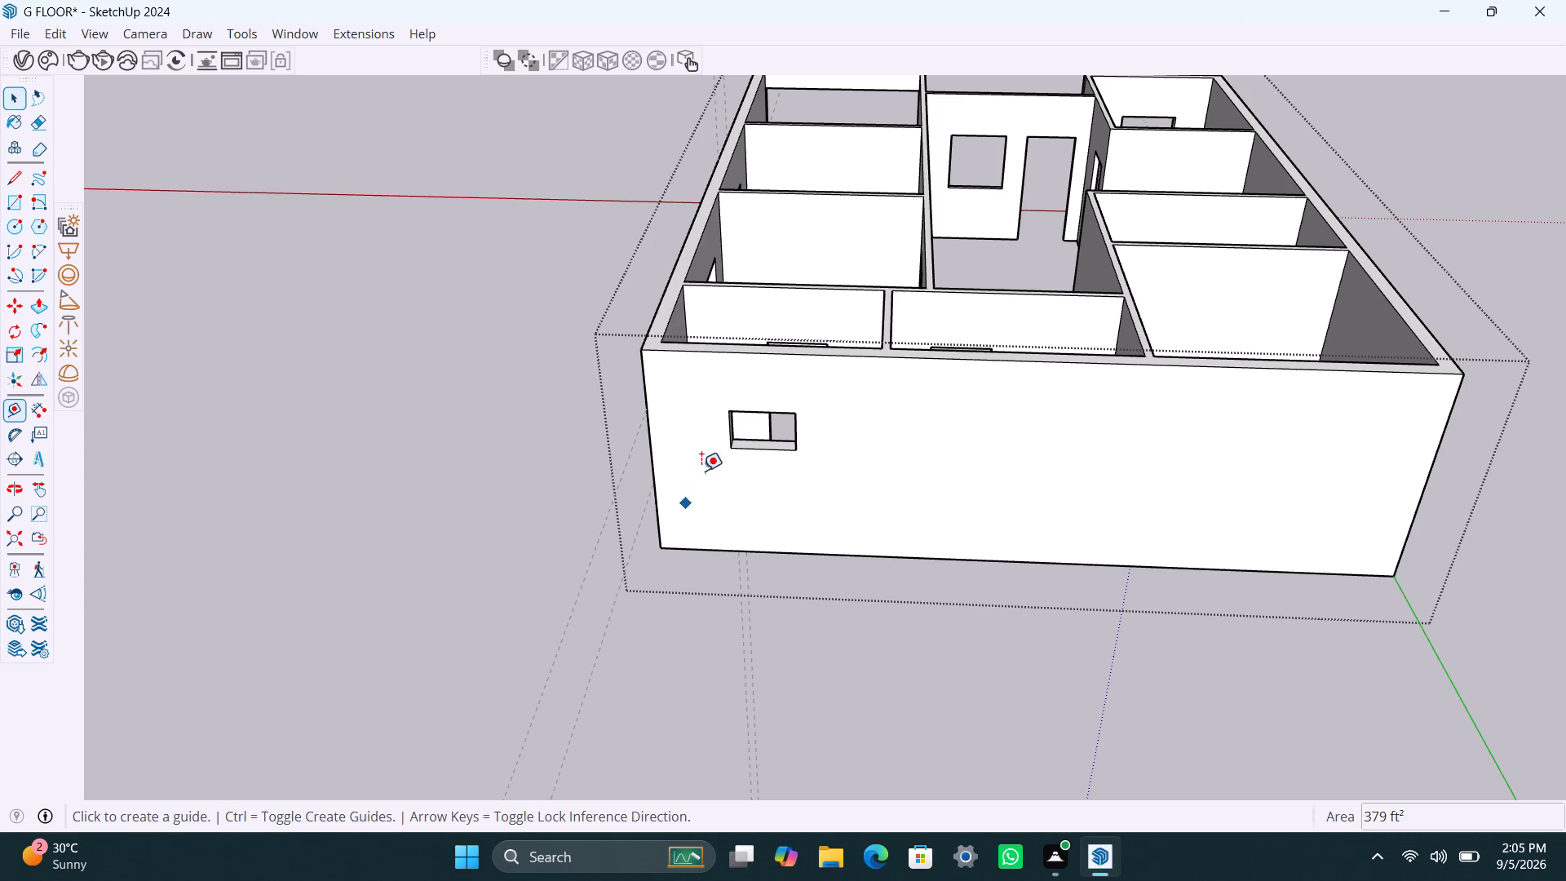
{"action": "scroll", "coordinate": [799, 437], "scroll_direction": "up", "scroll_amount": 3}
{"action": "left_click", "coordinate": [798, 431]}
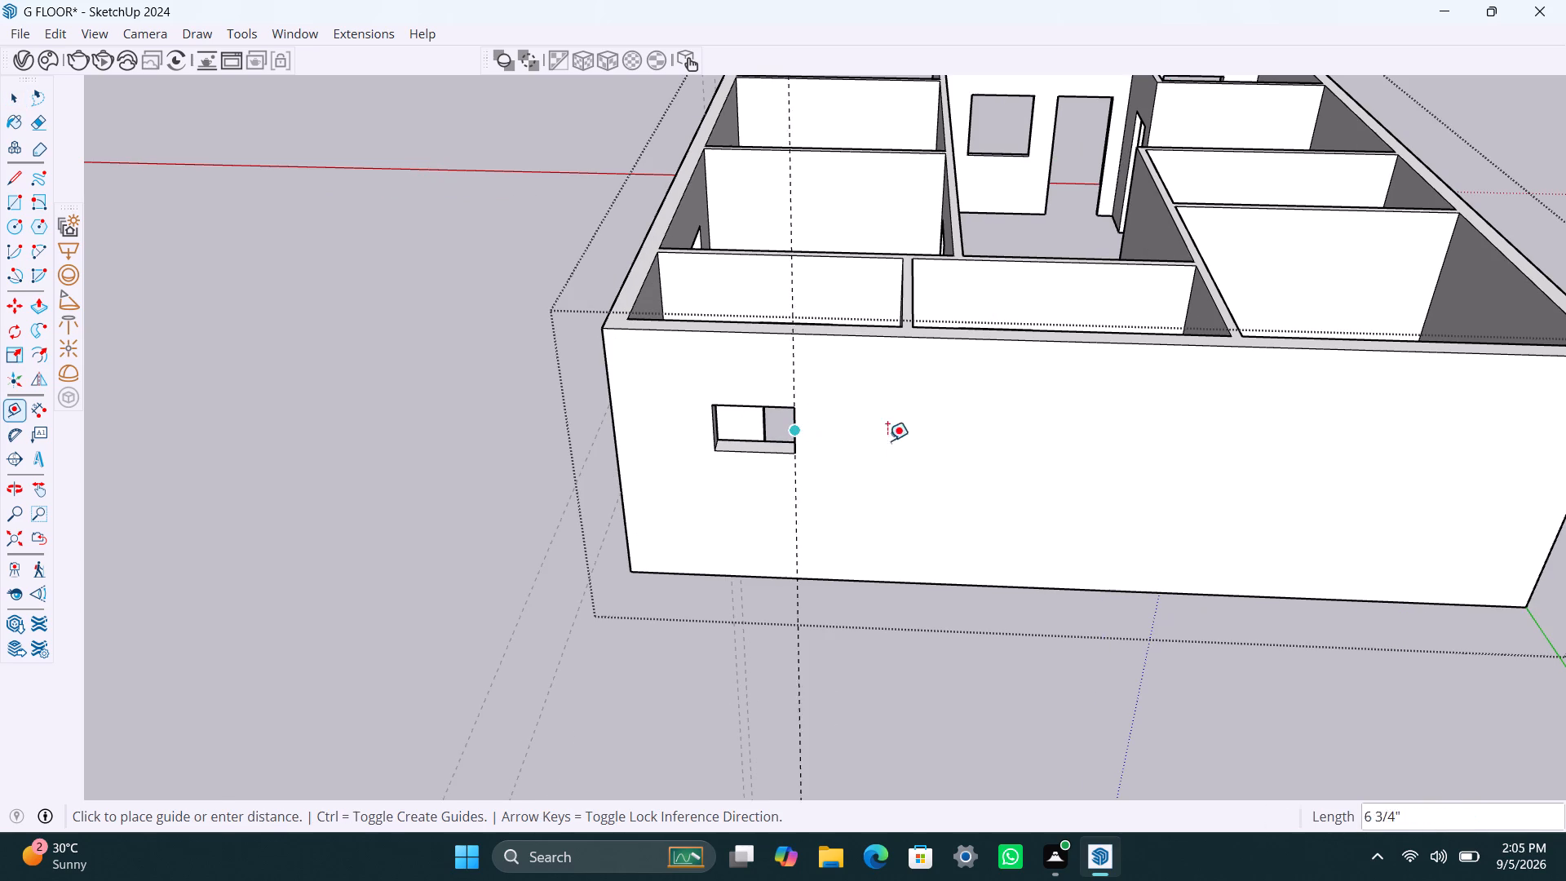
{"action": "left_click", "coordinate": [1006, 440]}
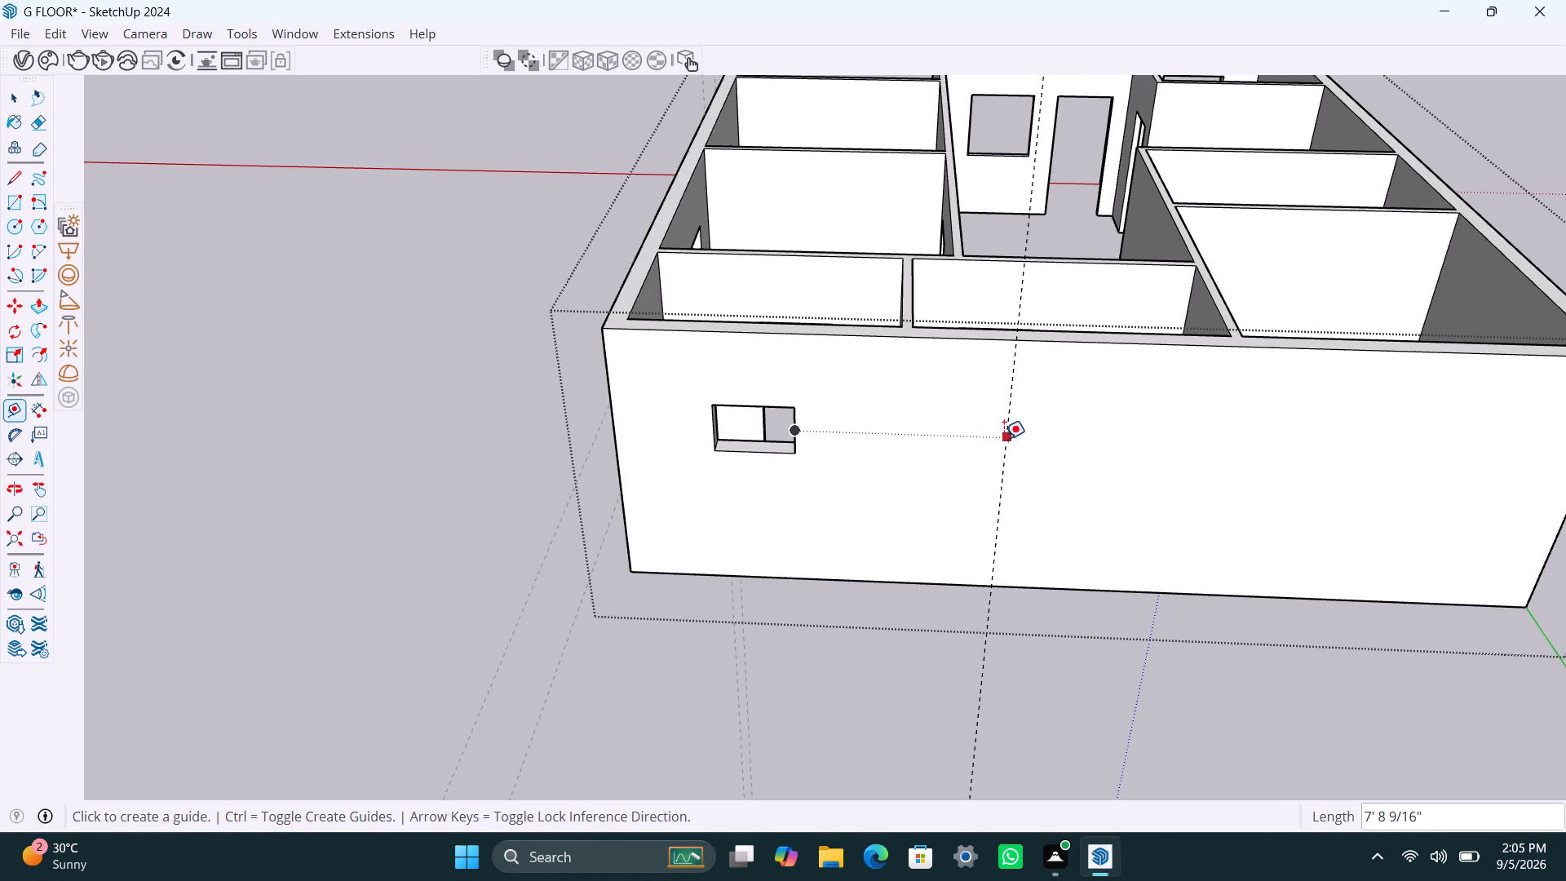
{"action": "left_click", "coordinate": [1004, 438]}
{"action": "key", "text": "space"}
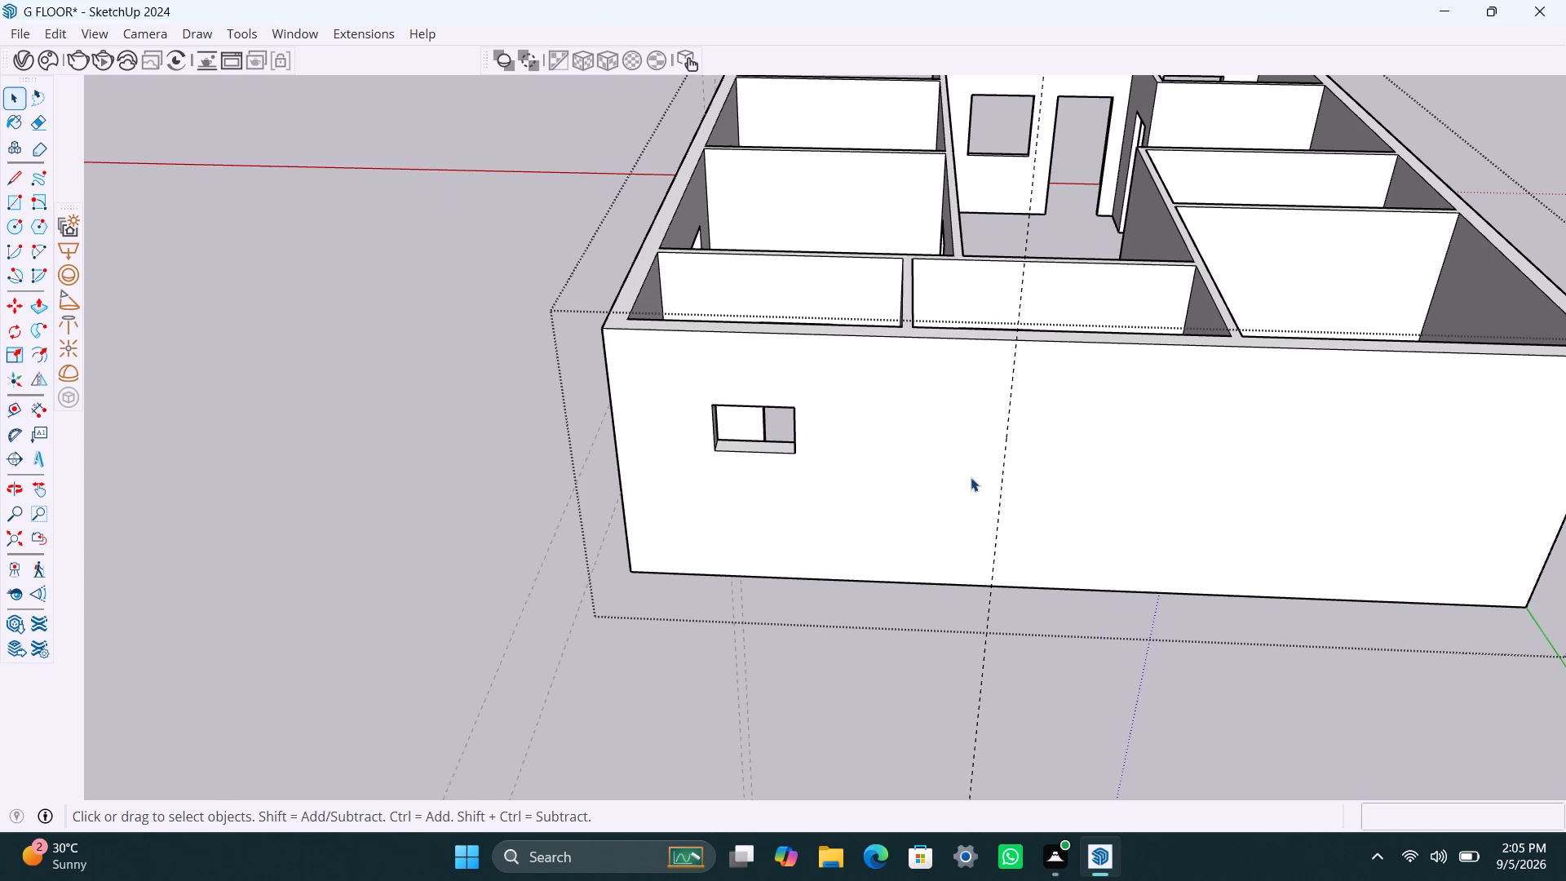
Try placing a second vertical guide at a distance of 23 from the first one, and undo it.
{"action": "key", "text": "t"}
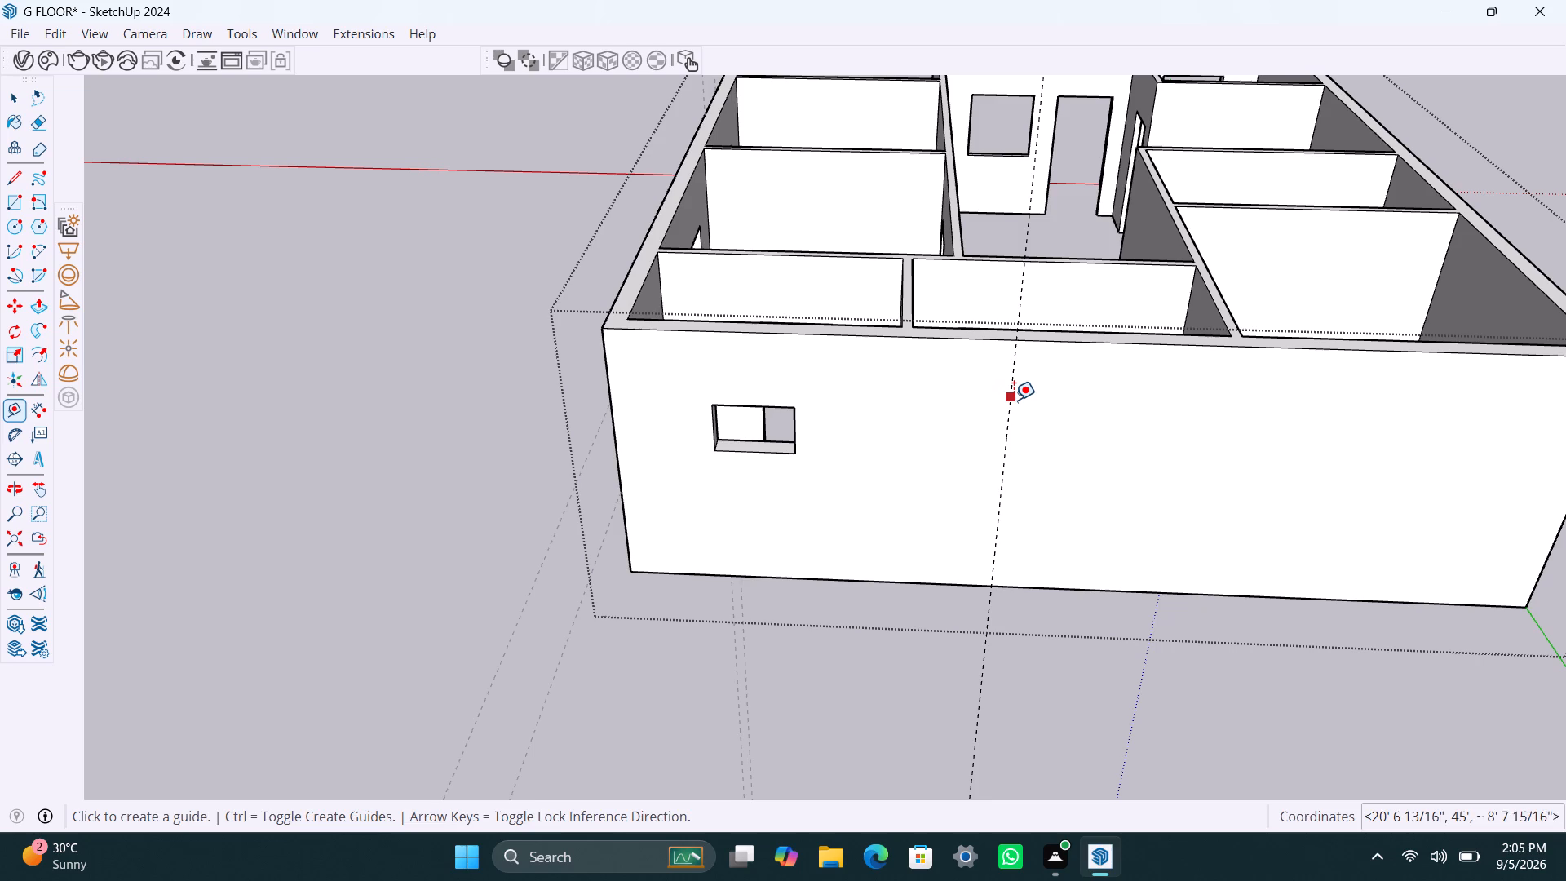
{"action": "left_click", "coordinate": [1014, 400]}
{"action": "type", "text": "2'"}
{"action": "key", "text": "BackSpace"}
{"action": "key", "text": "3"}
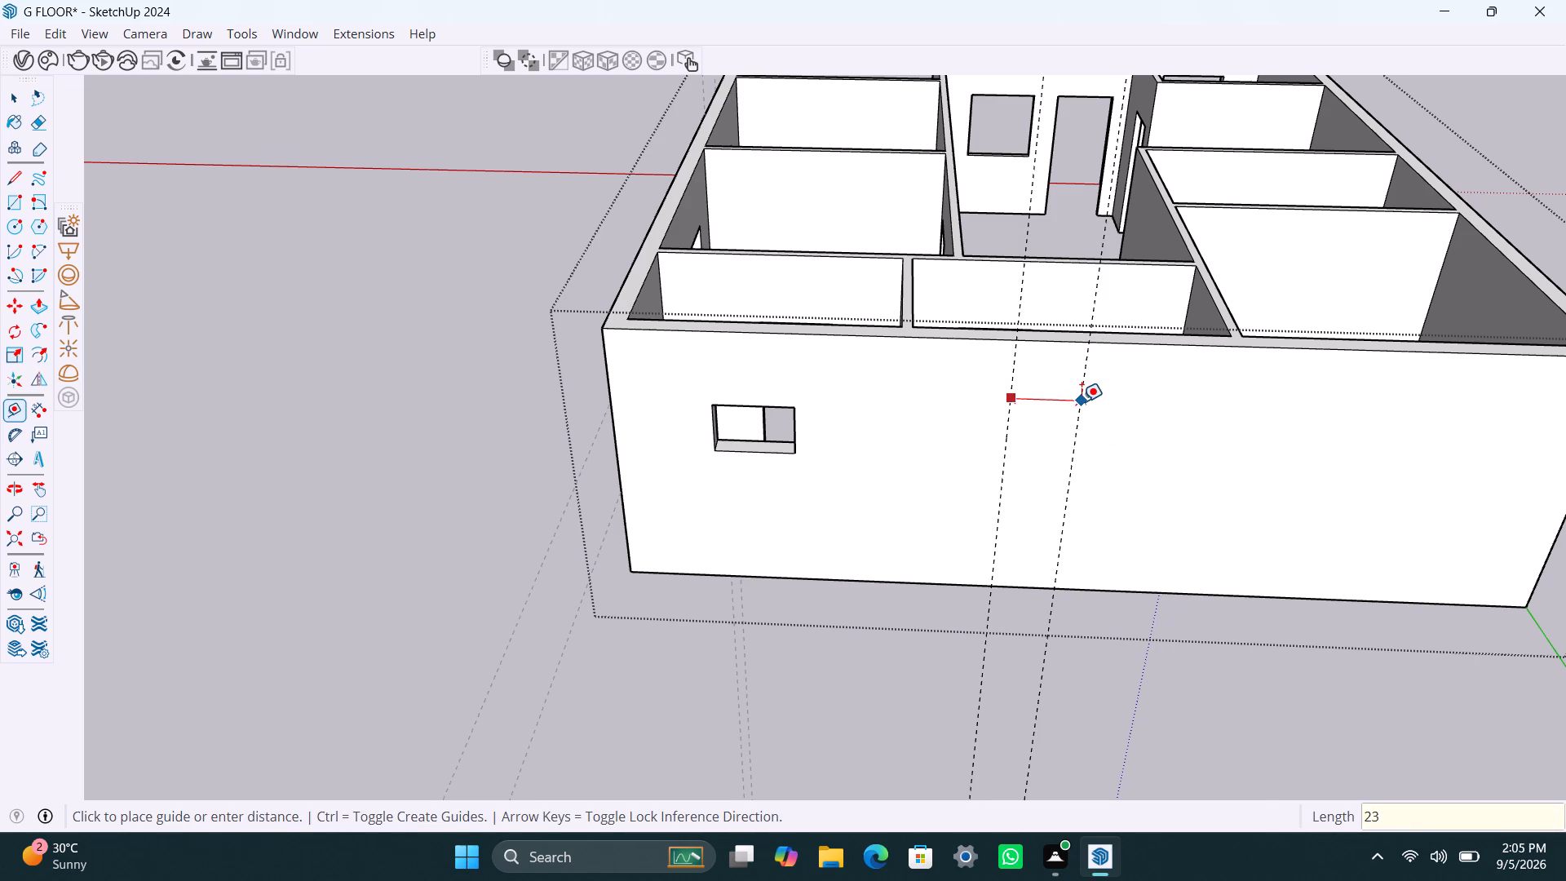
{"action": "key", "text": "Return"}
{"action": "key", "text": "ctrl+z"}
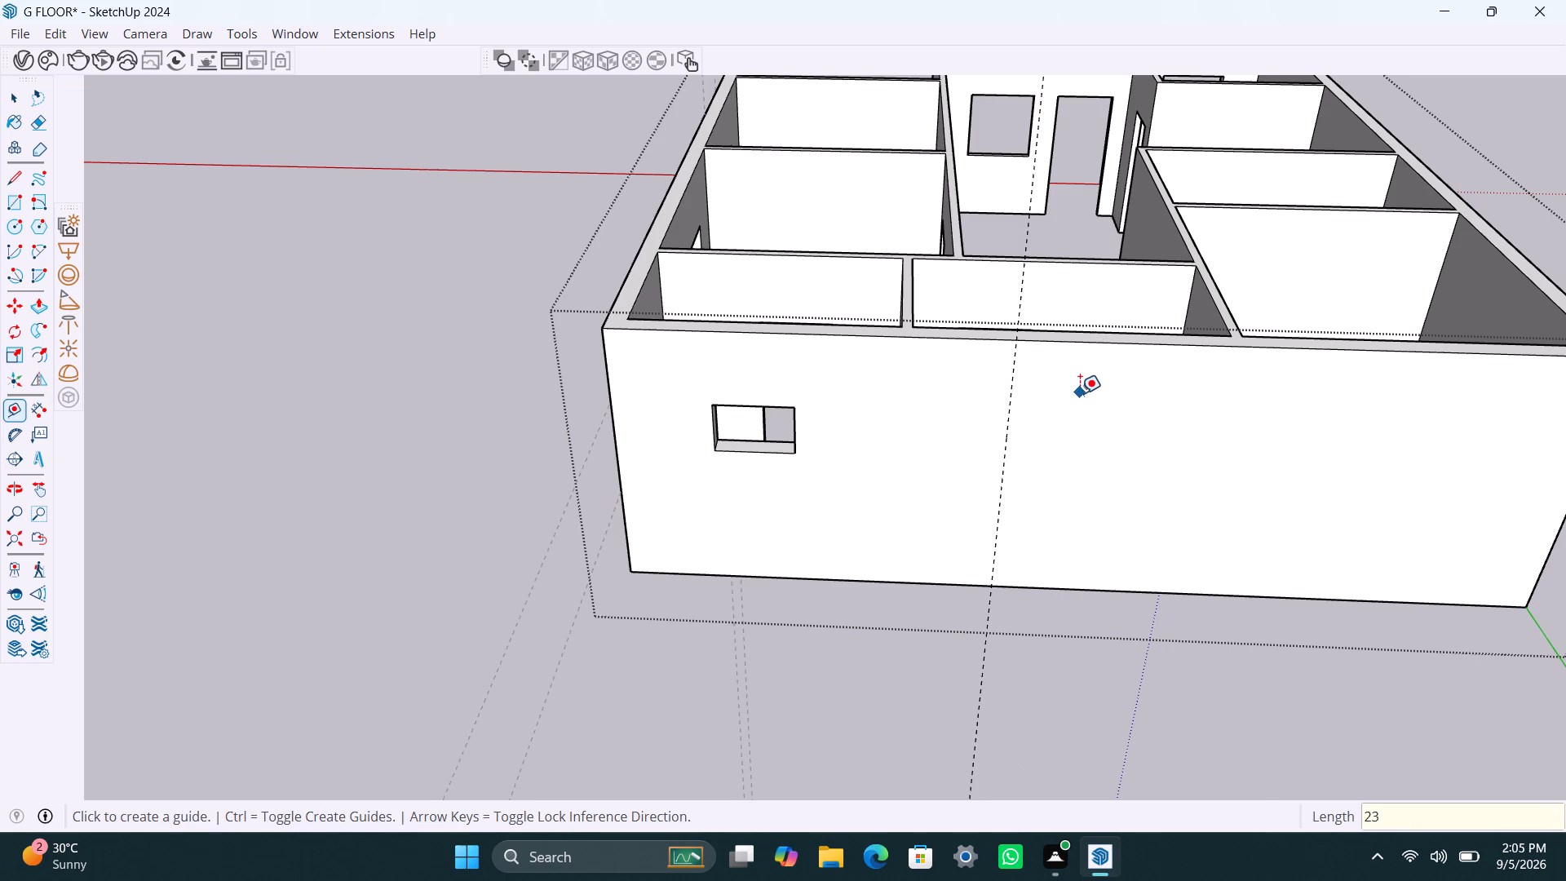
Place a second vertical guide 3' beyond the first one on the rear end wall.
{"action": "left_click", "coordinate": [1009, 414]}
{"action": "type", "text": "3'"}
{"action": "key", "text": "Return"}
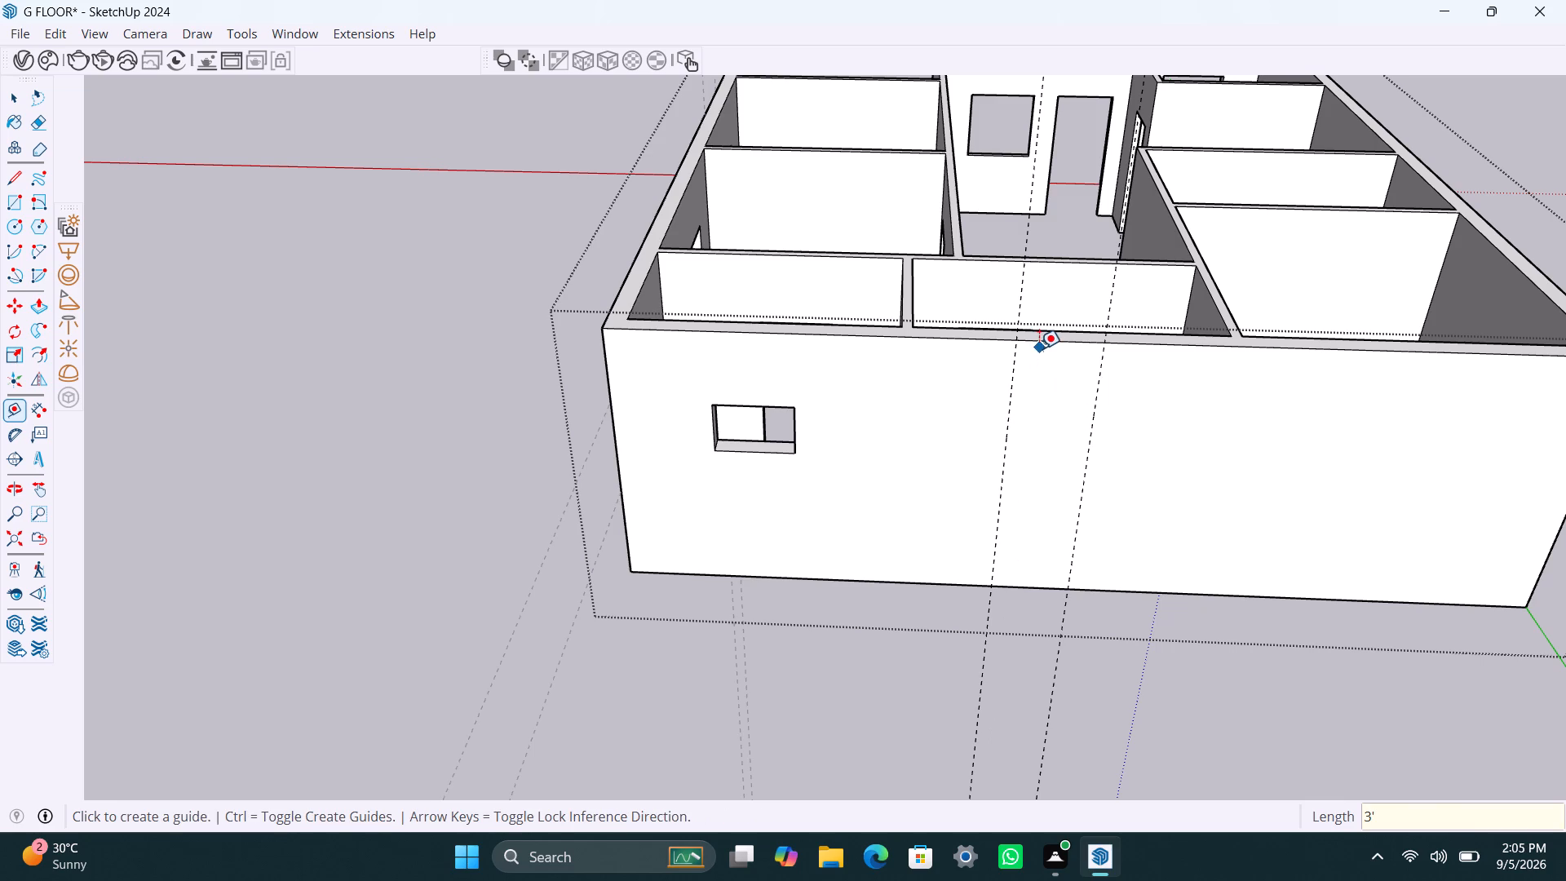
Place a horizontal guide 3' below the rear end wall's top edge and another 2' below it.
{"action": "left_click", "coordinate": [1040, 346]}
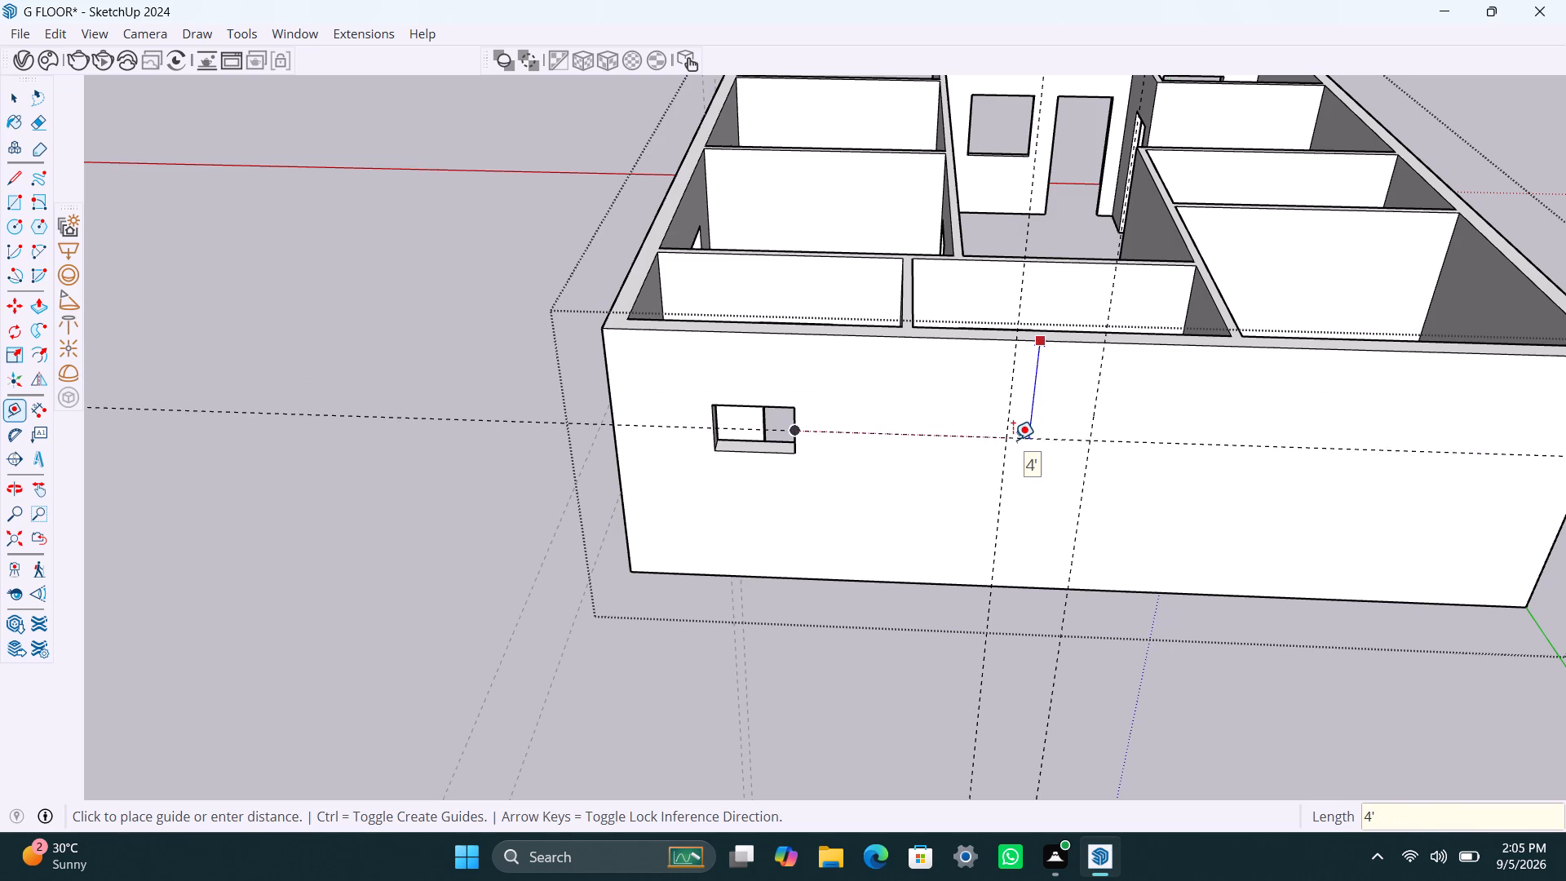
{"action": "type", "text": "3'"}
{"action": "key", "text": "Return"}
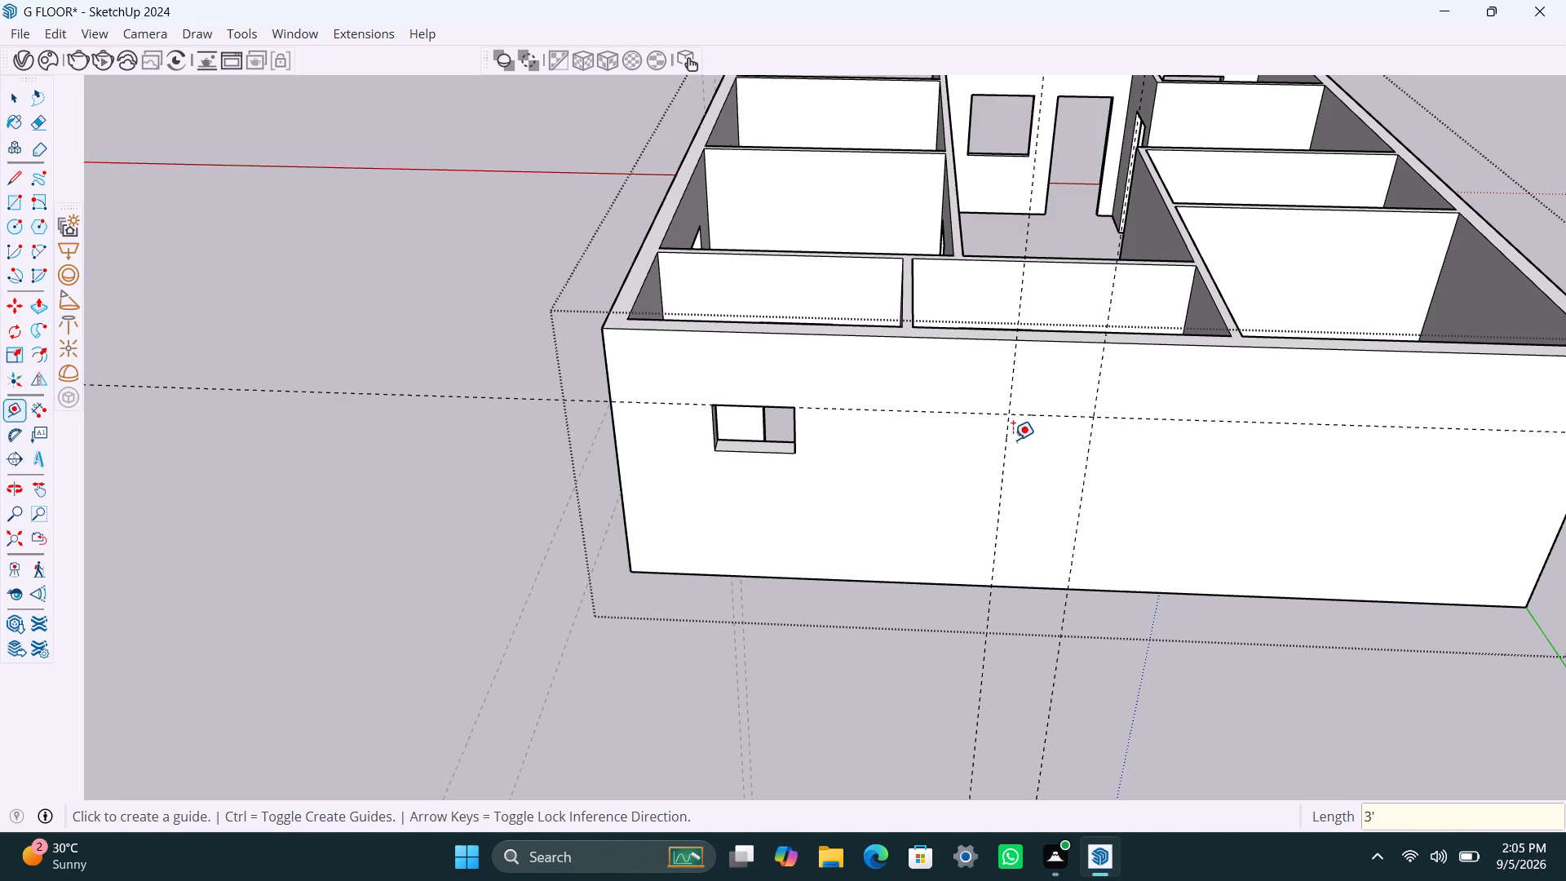
{"action": "left_click", "coordinate": [1055, 414]}
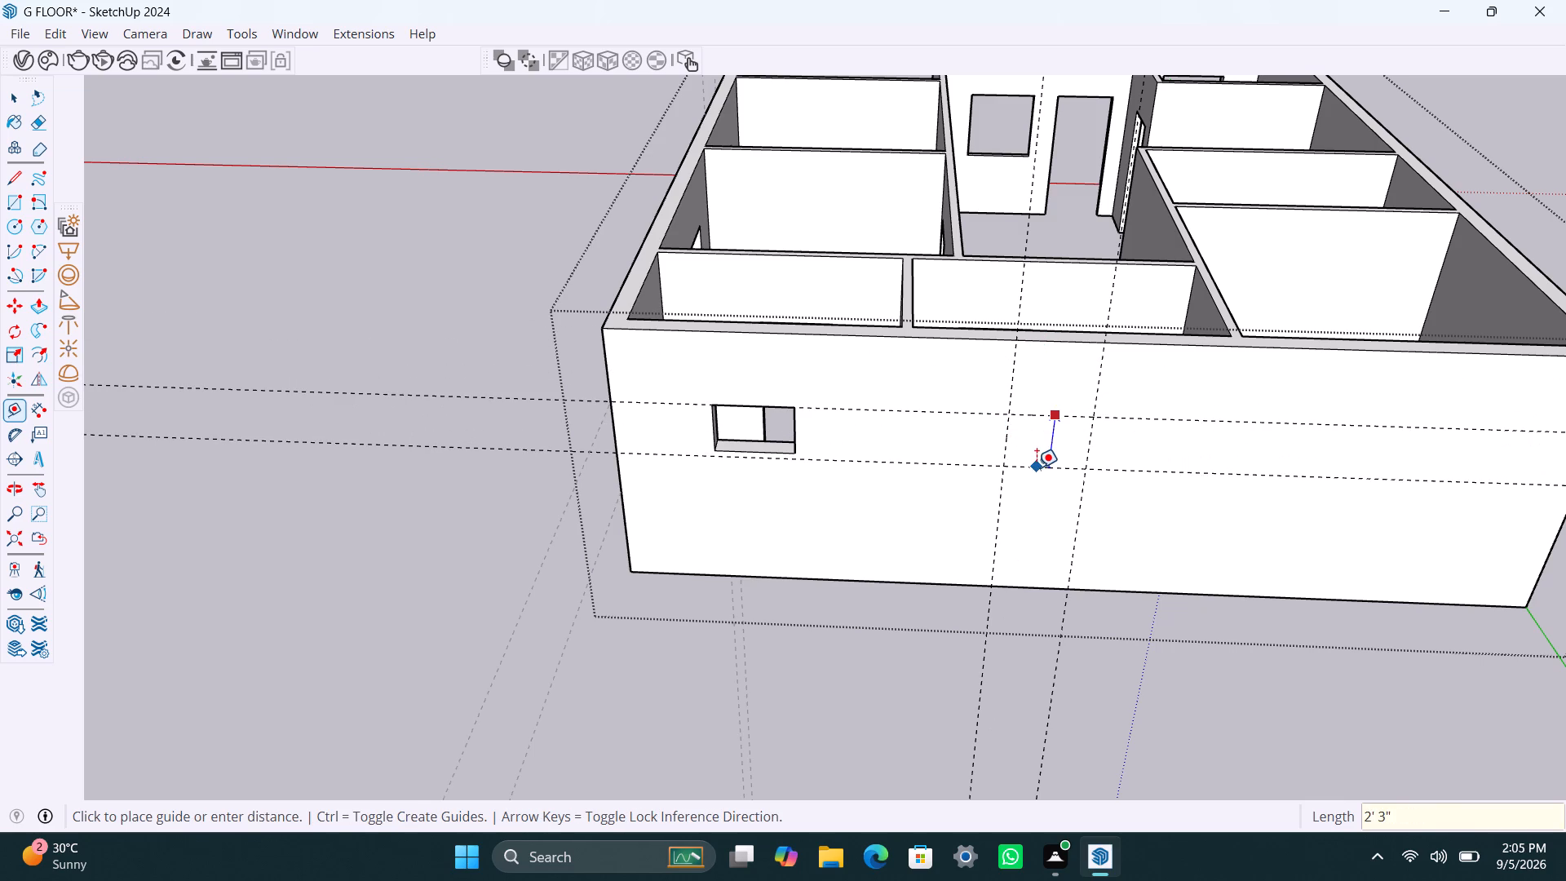
{"action": "type", "text": "2'"}
{"action": "key", "text": "Return"}
{"action": "key", "text": "space"}
Draw a 3' by 2' rectangle between the guides and push it in 9" to cut the rear end wall's second window.
{"action": "key", "text": "r"}
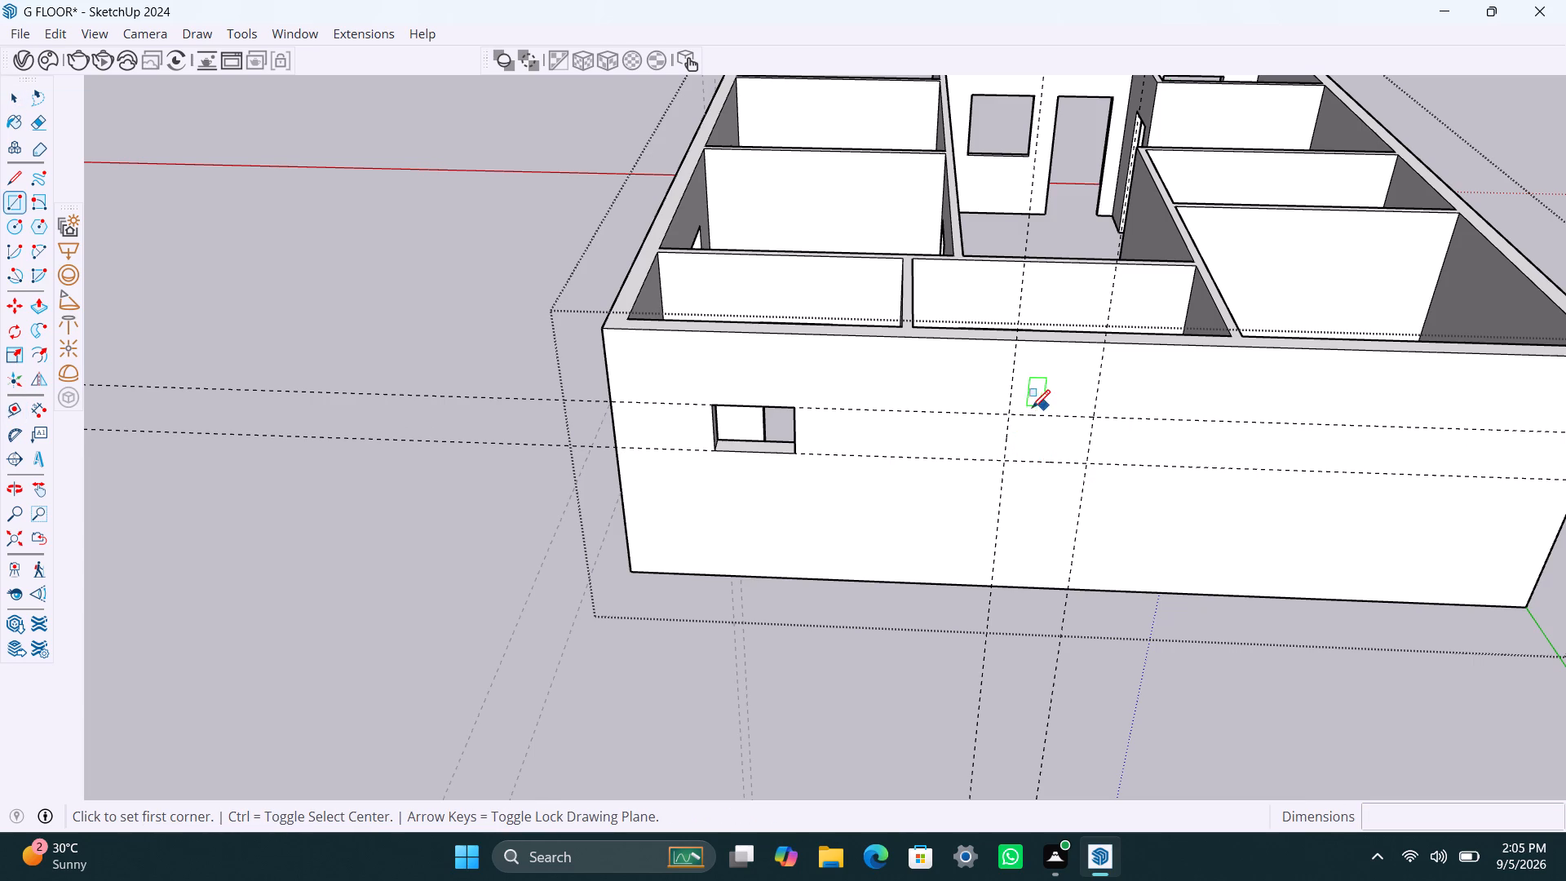
{"action": "left_click", "coordinate": [1011, 412]}
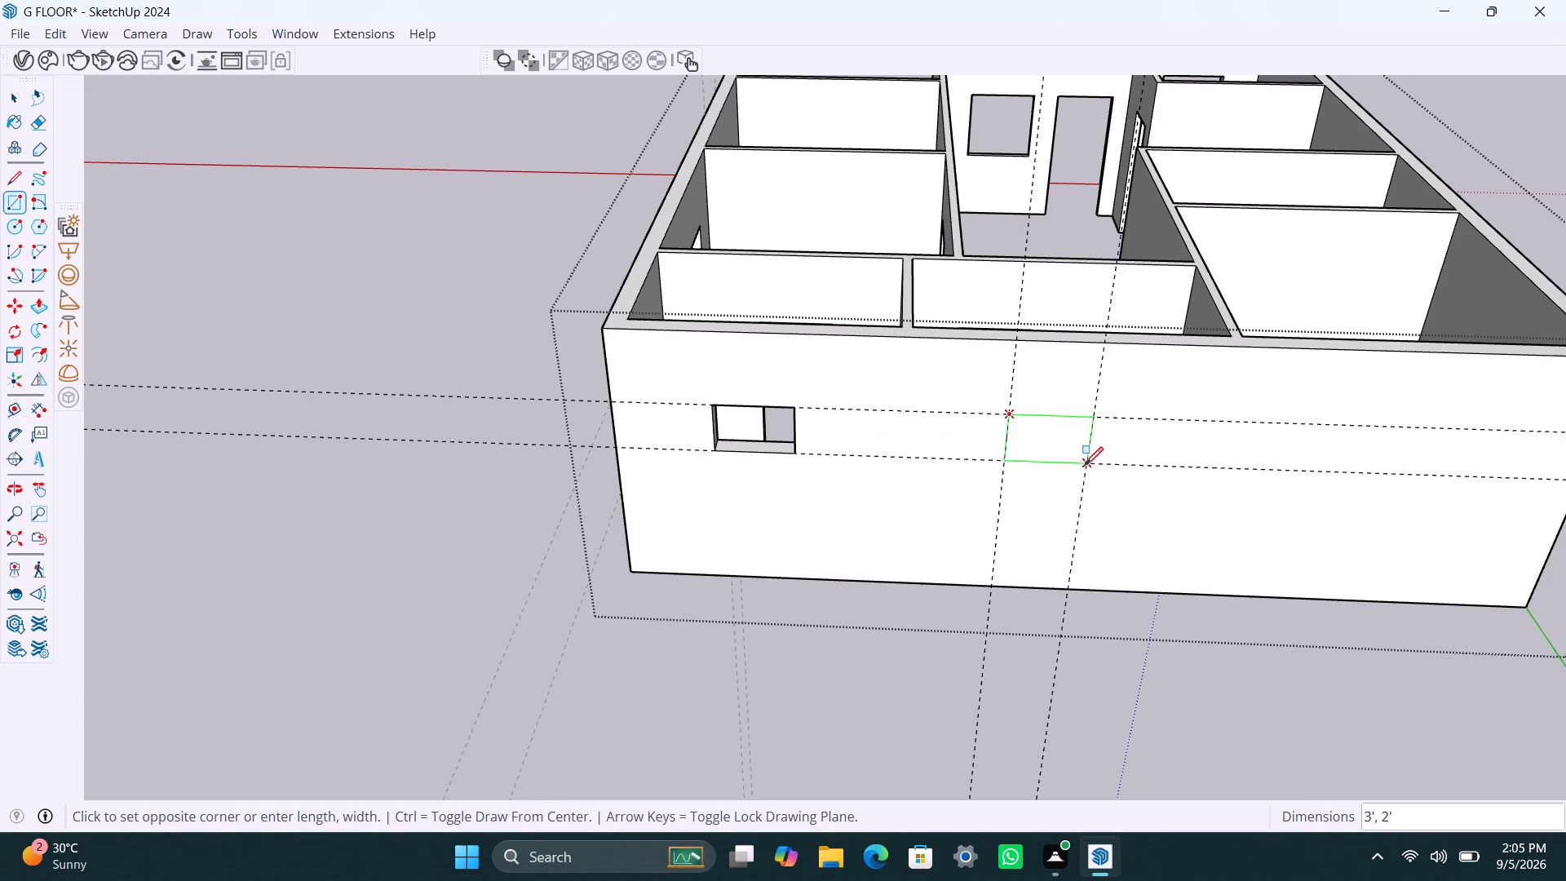
{"action": "left_click", "coordinate": [1085, 465]}
{"action": "key", "text": "space"}
{"action": "left_click", "coordinate": [1068, 448]}
{"action": "key", "text": "p"}
{"action": "left_click", "coordinate": [1066, 450]}
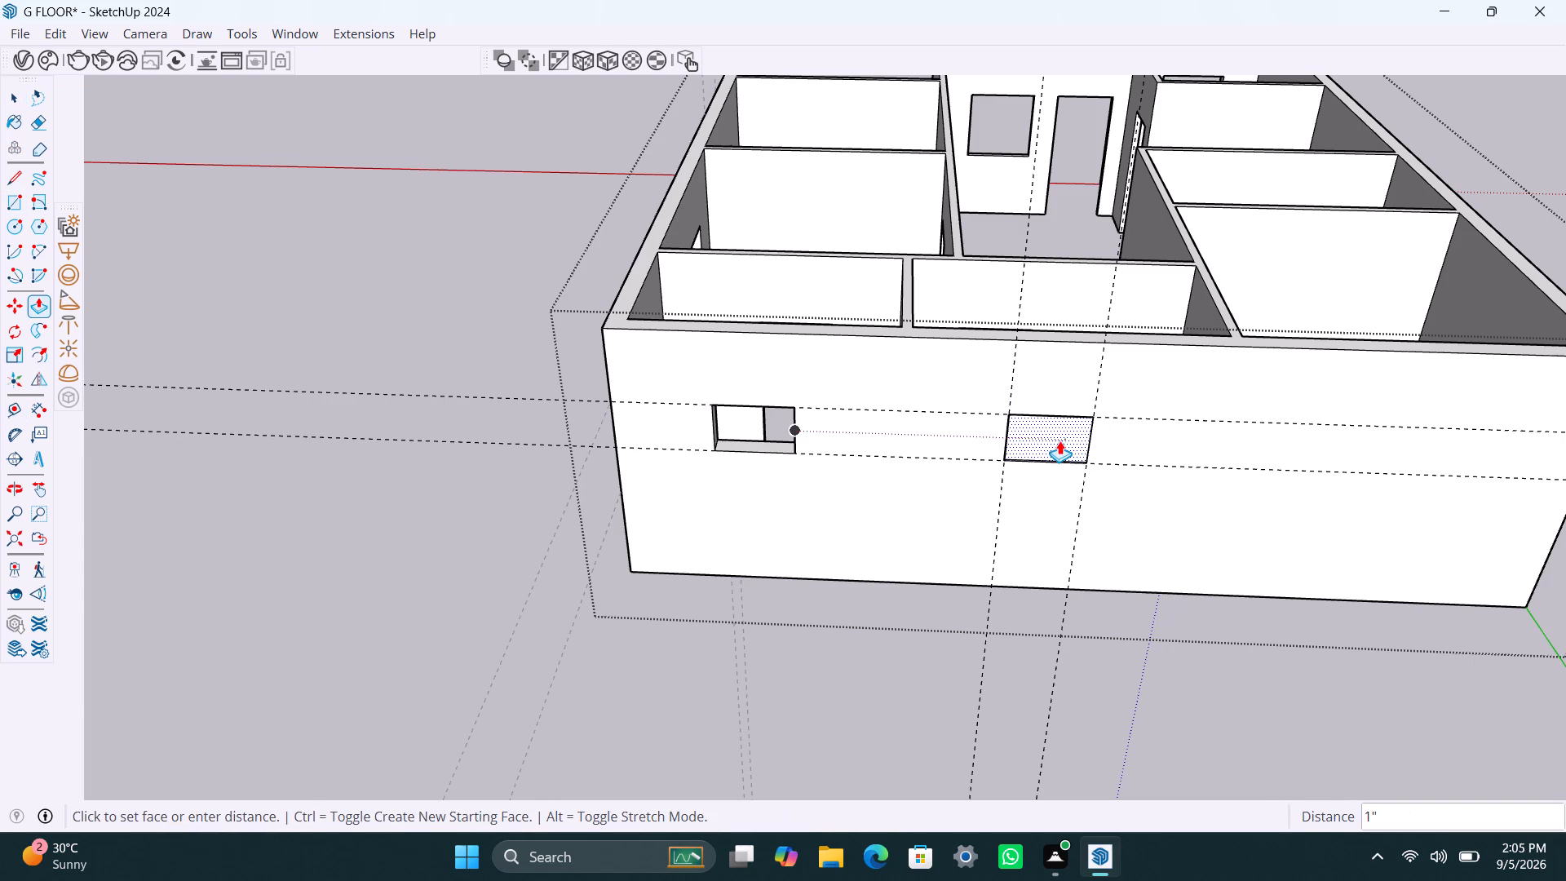
{"action": "left_click", "coordinate": [1056, 427]}
{"action": "scroll", "coordinate": [1048, 527], "scroll_direction": "down", "scroll_amount": 7}
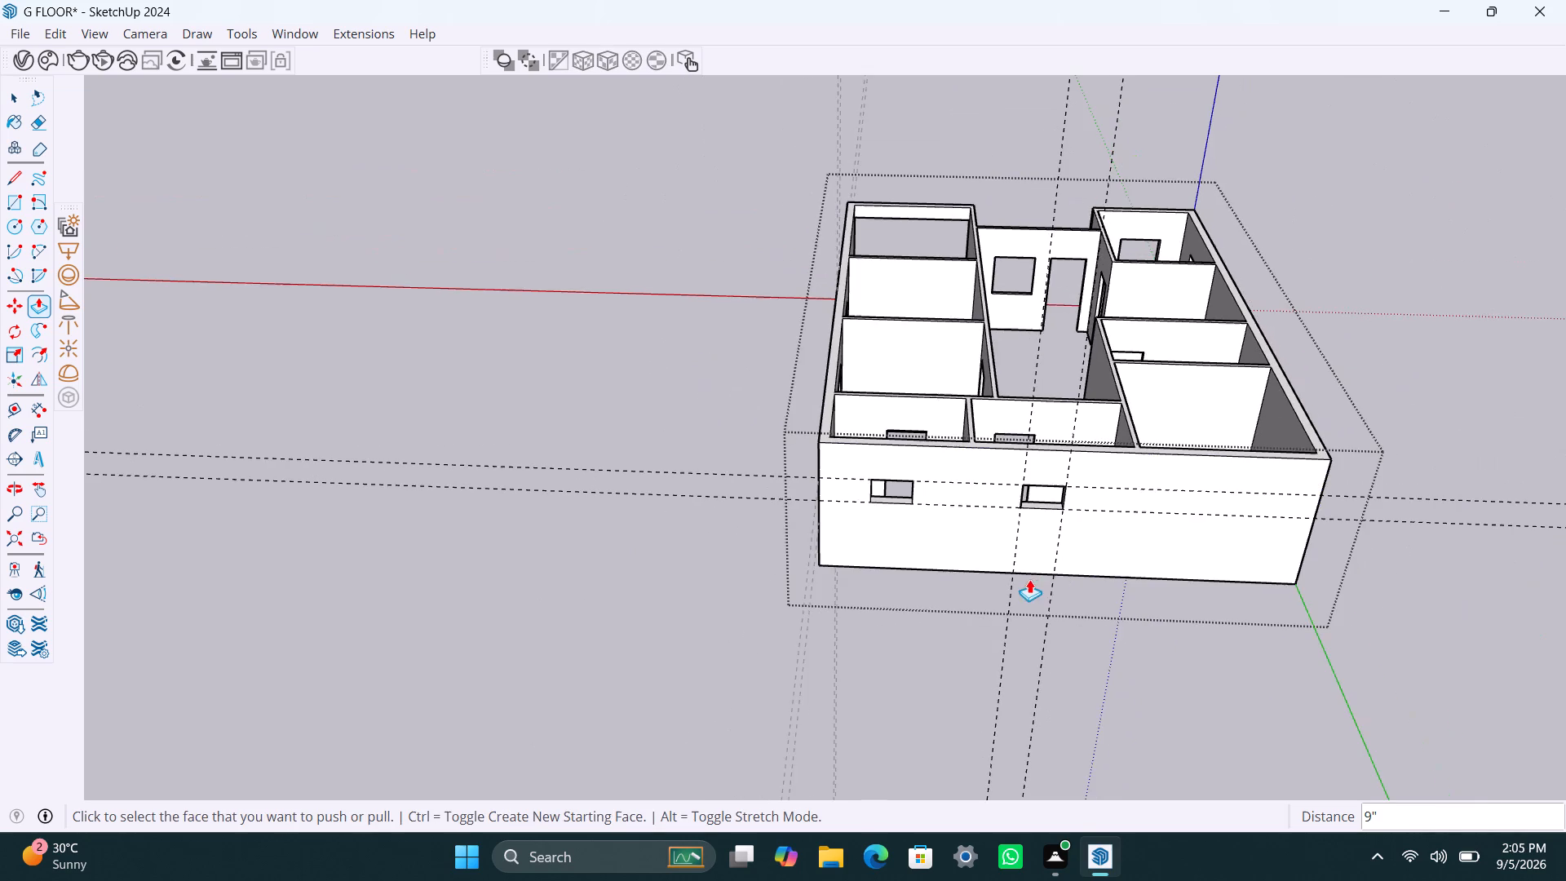
Place a vertical guide on the rear end wall beyond the second window and another 4' past it.
{"action": "middle_click_drag", "start_coordinate": [974, 623], "coordinate": [873, 545]}
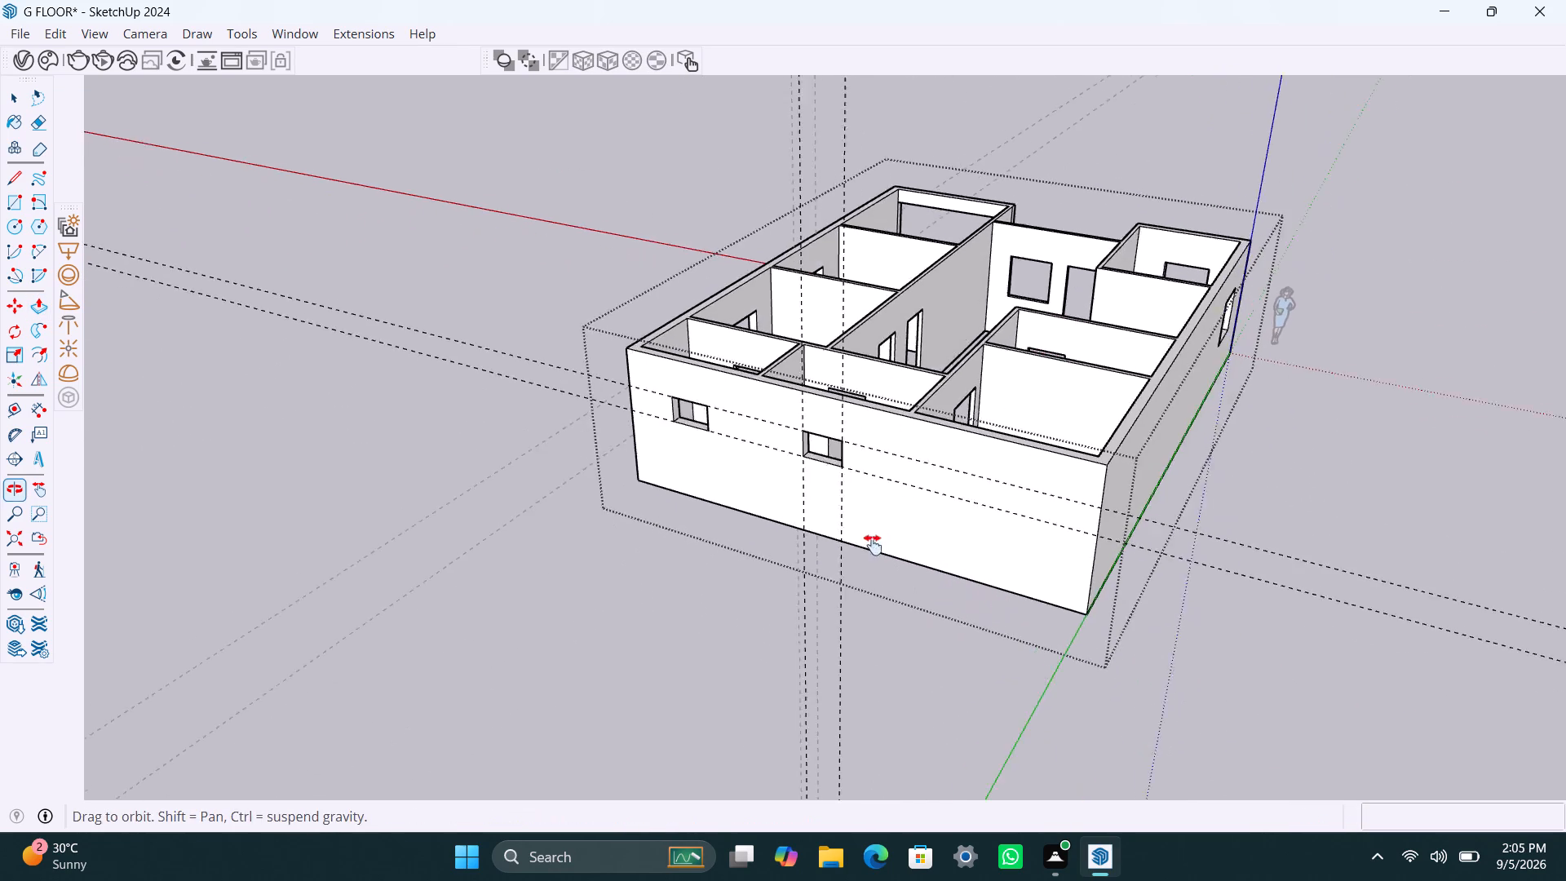
{"action": "middle_click_drag", "start_coordinate": [873, 545], "coordinate": [870, 544]}
{"action": "scroll", "coordinate": [880, 600], "scroll_direction": "up", "scroll_amount": 2, "text": "shift"}
{"action": "middle_click_drag", "start_coordinate": [919, 666], "coordinate": [1033, 699]}
{"action": "key", "text": "space"}
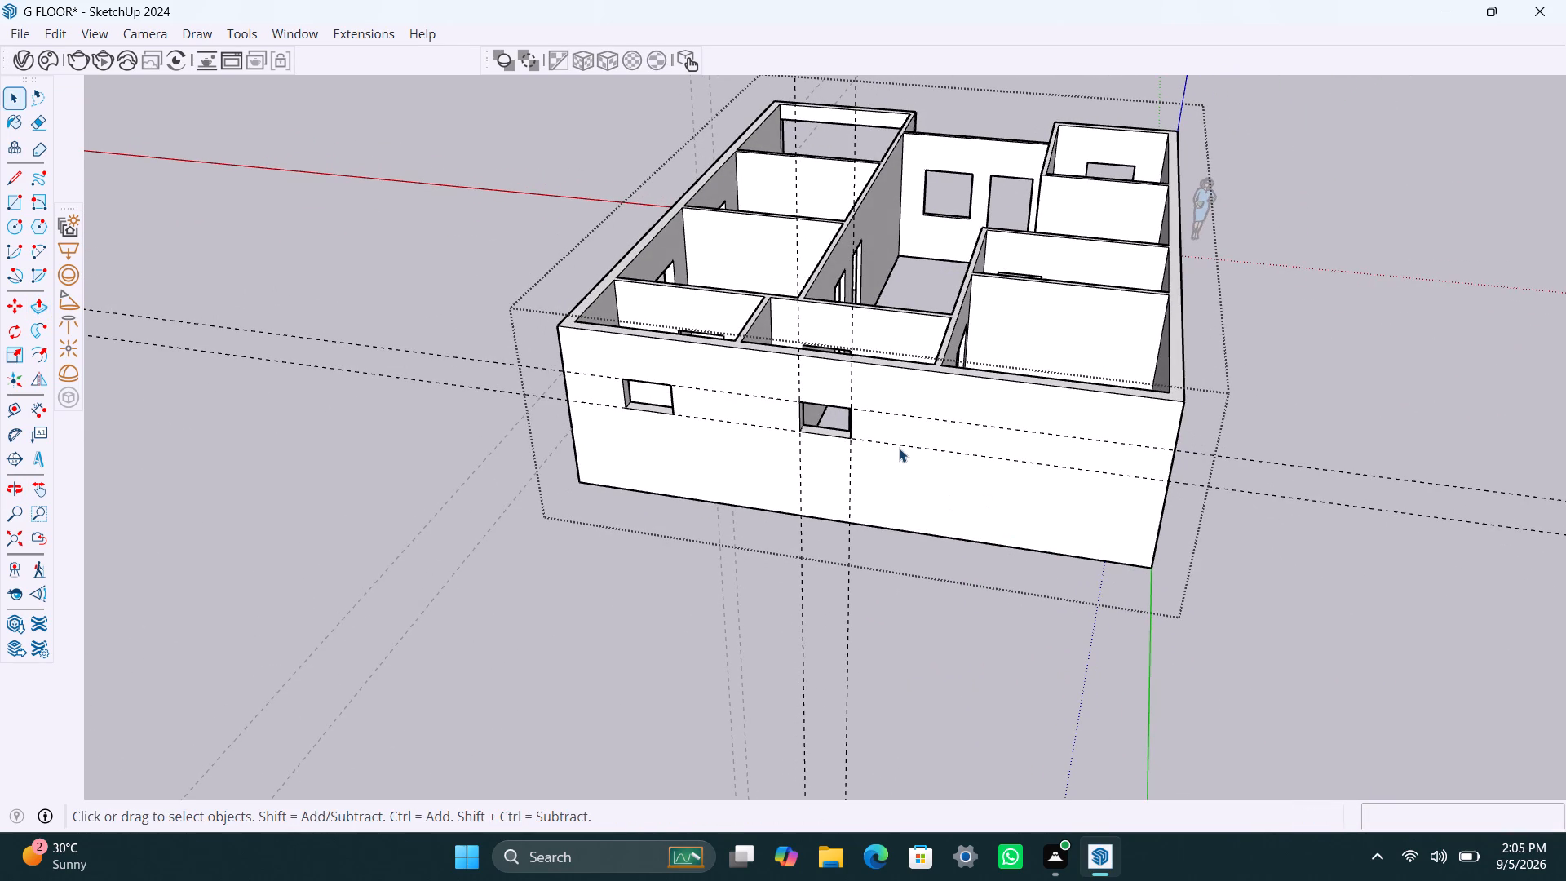
{"action": "key", "text": "t"}
{"action": "scroll", "coordinate": [940, 408], "scroll_direction": "up", "scroll_amount": 2}
{"action": "left_click", "coordinate": [835, 381]}
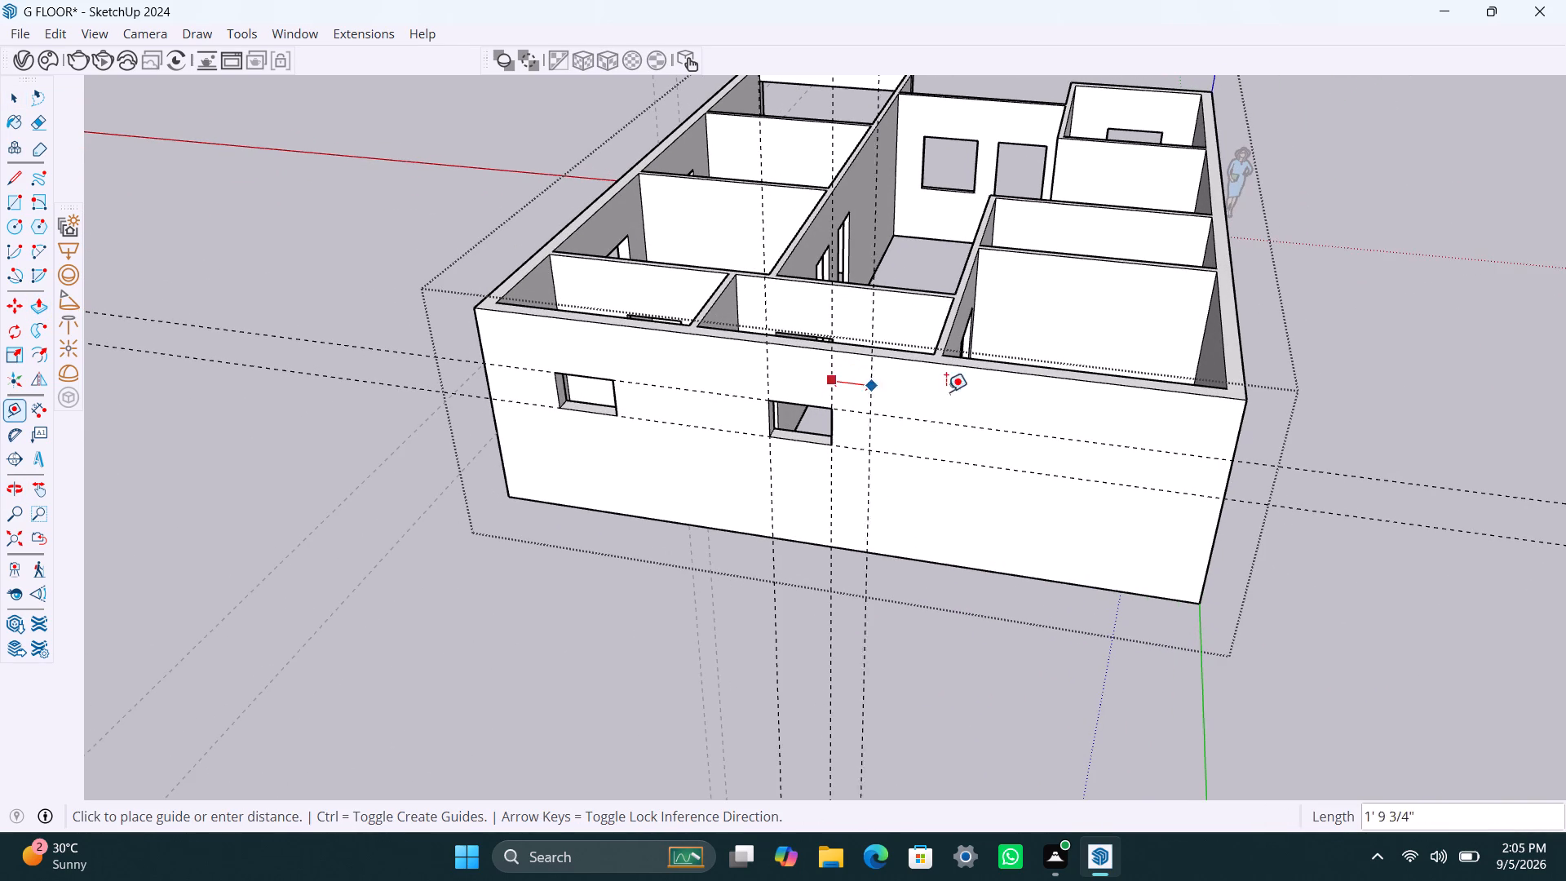
{"action": "left_click", "coordinate": [1017, 390]}
{"action": "left_click", "coordinate": [1012, 400]}
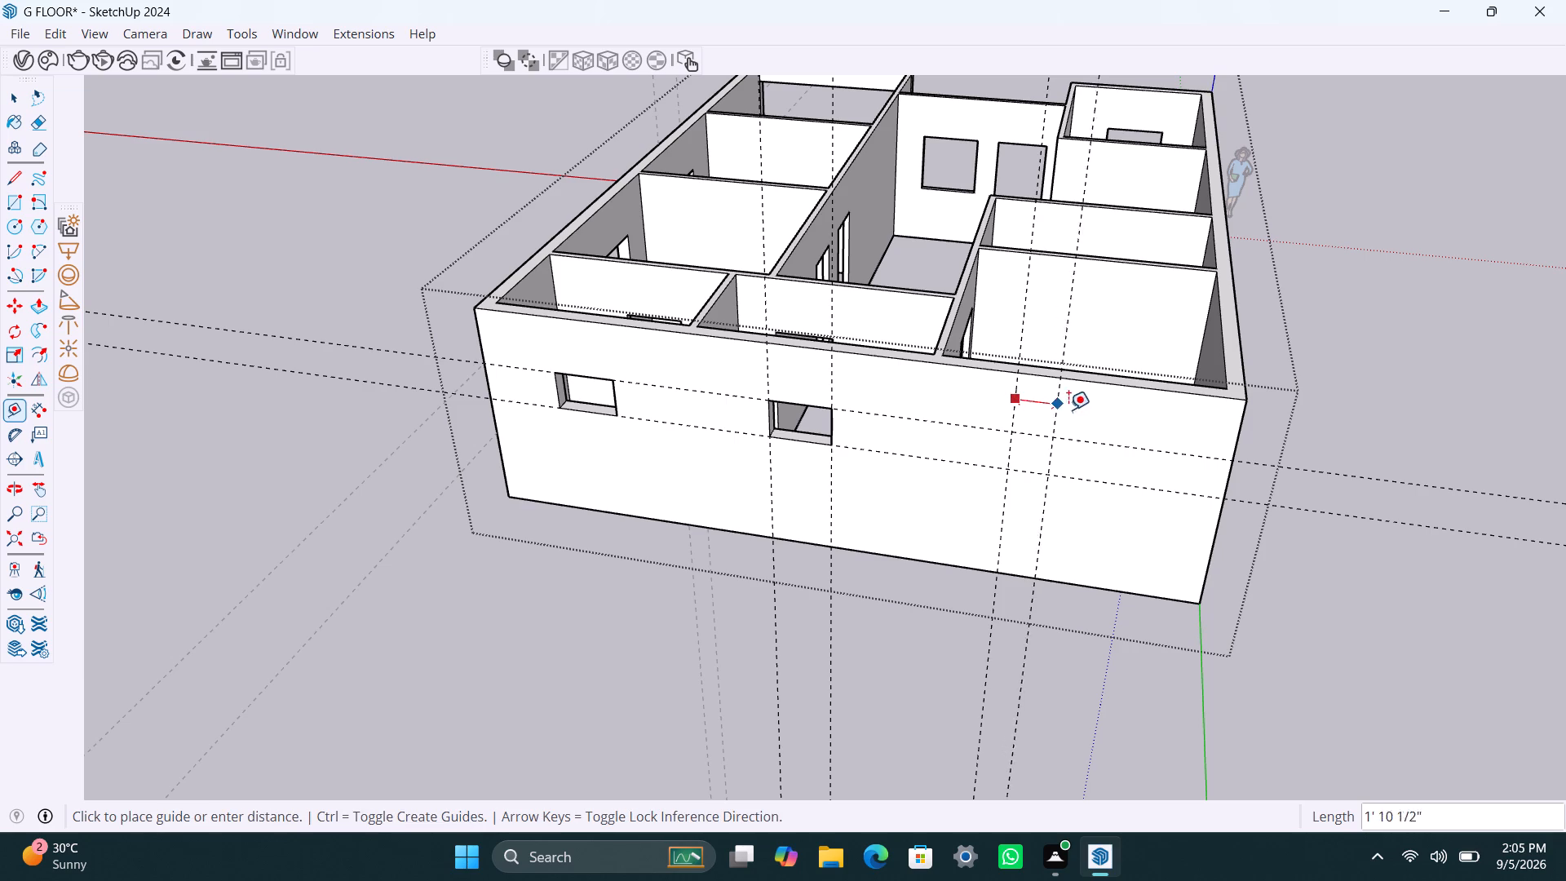
{"action": "type", "text": "4'"}
{"action": "key", "text": "Return"}
{"action": "key", "text": "space"}
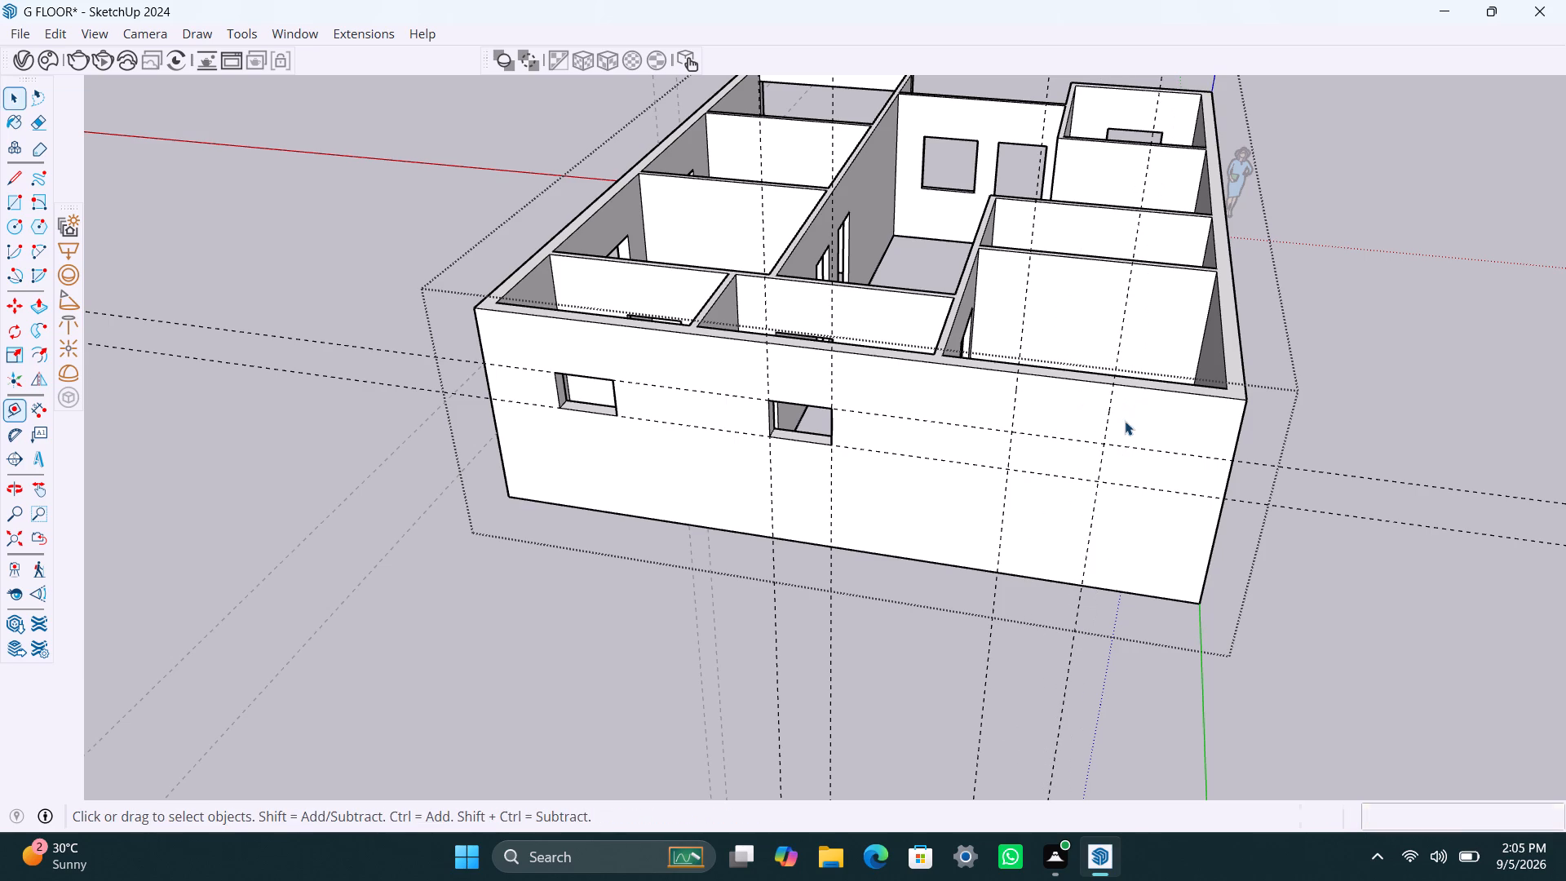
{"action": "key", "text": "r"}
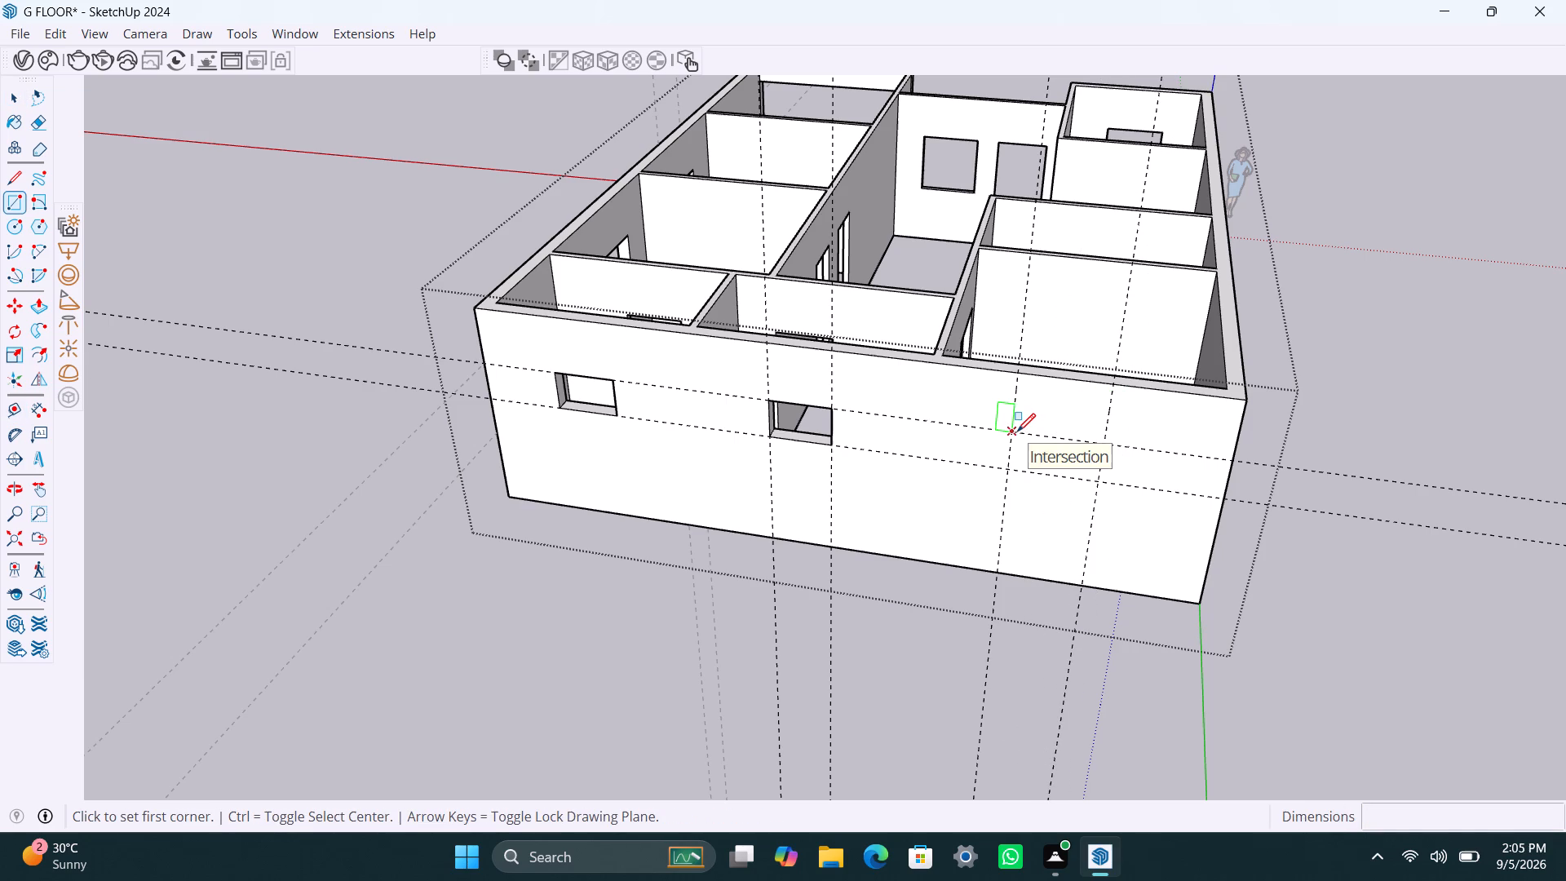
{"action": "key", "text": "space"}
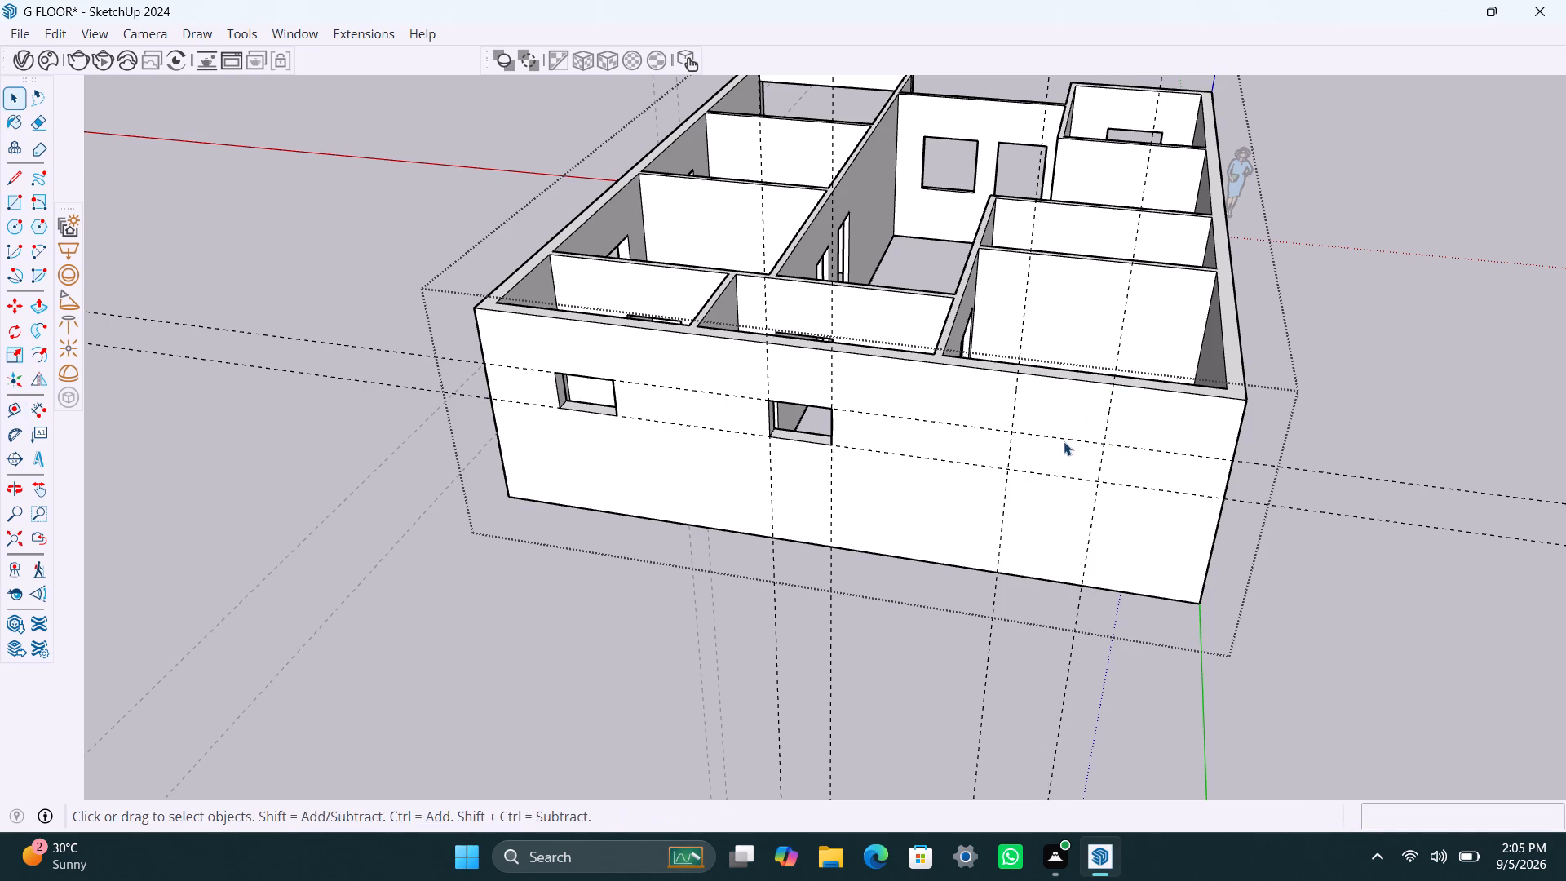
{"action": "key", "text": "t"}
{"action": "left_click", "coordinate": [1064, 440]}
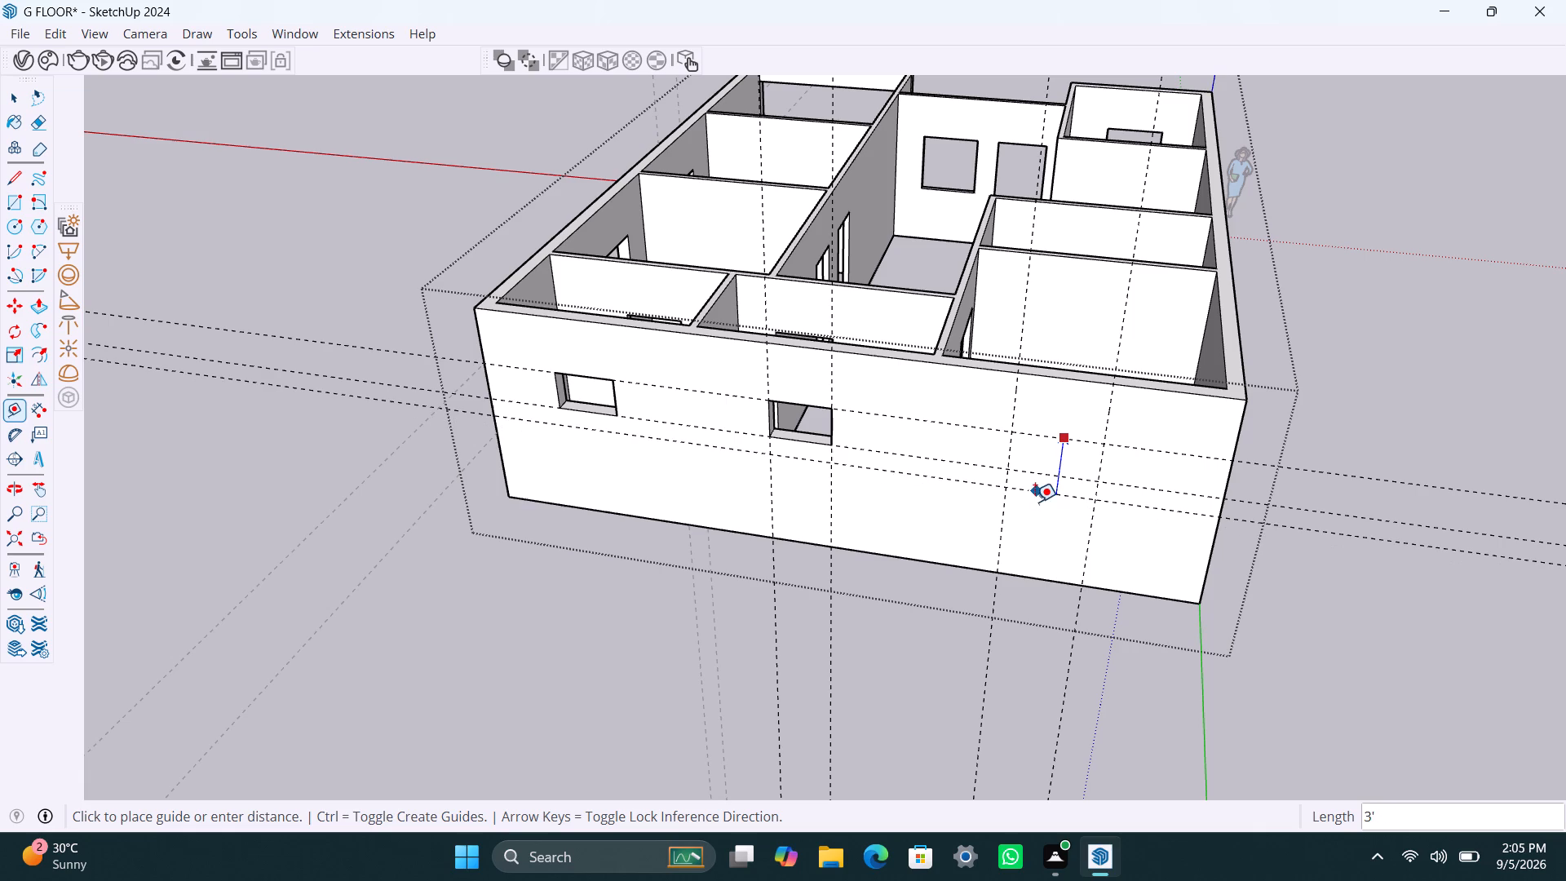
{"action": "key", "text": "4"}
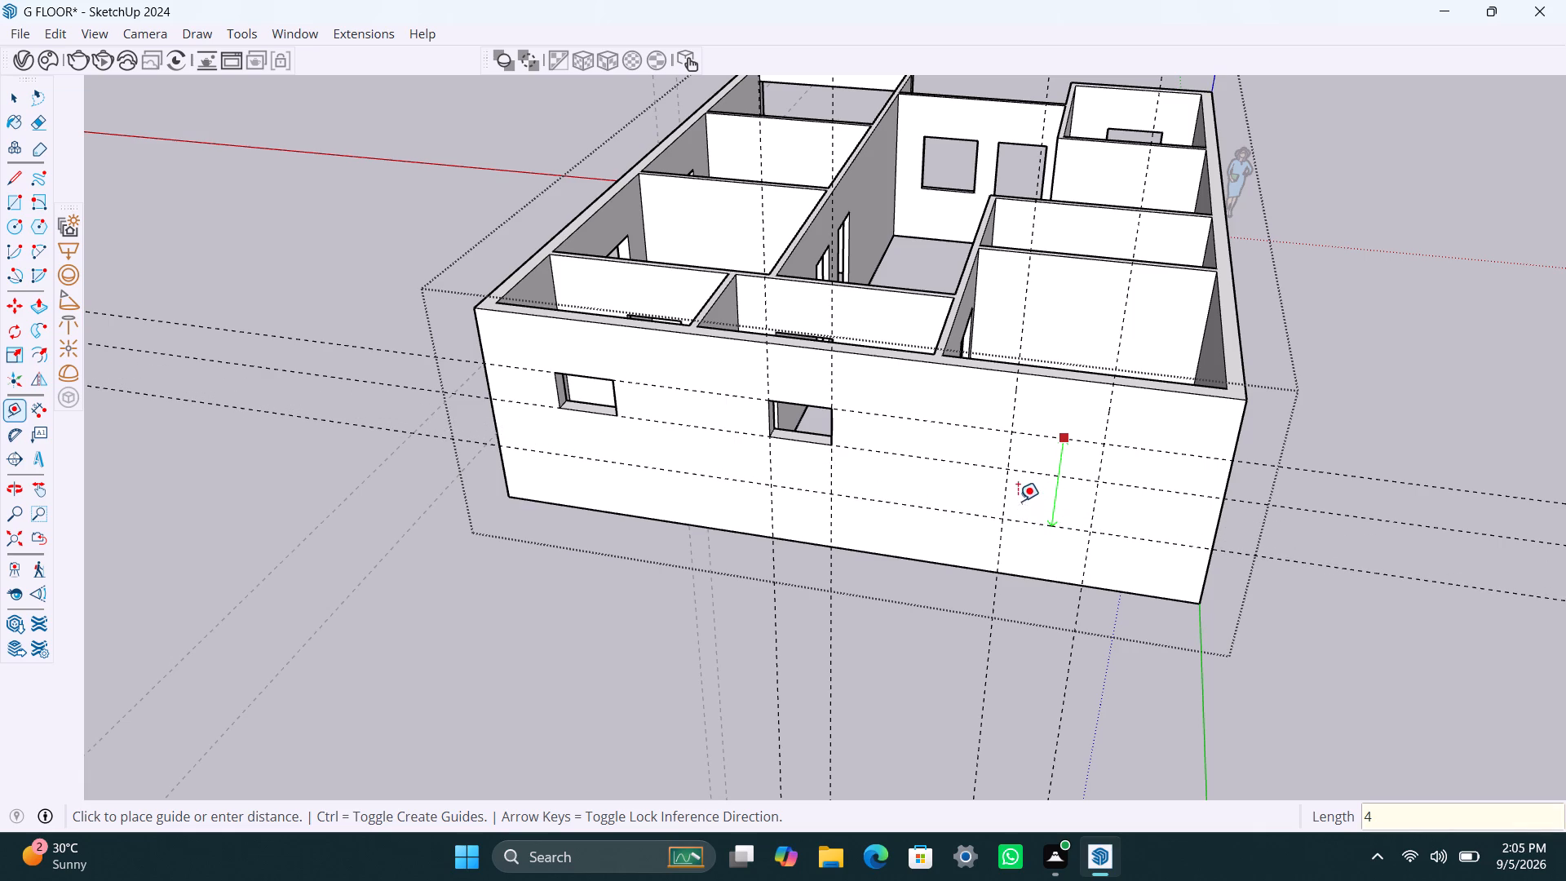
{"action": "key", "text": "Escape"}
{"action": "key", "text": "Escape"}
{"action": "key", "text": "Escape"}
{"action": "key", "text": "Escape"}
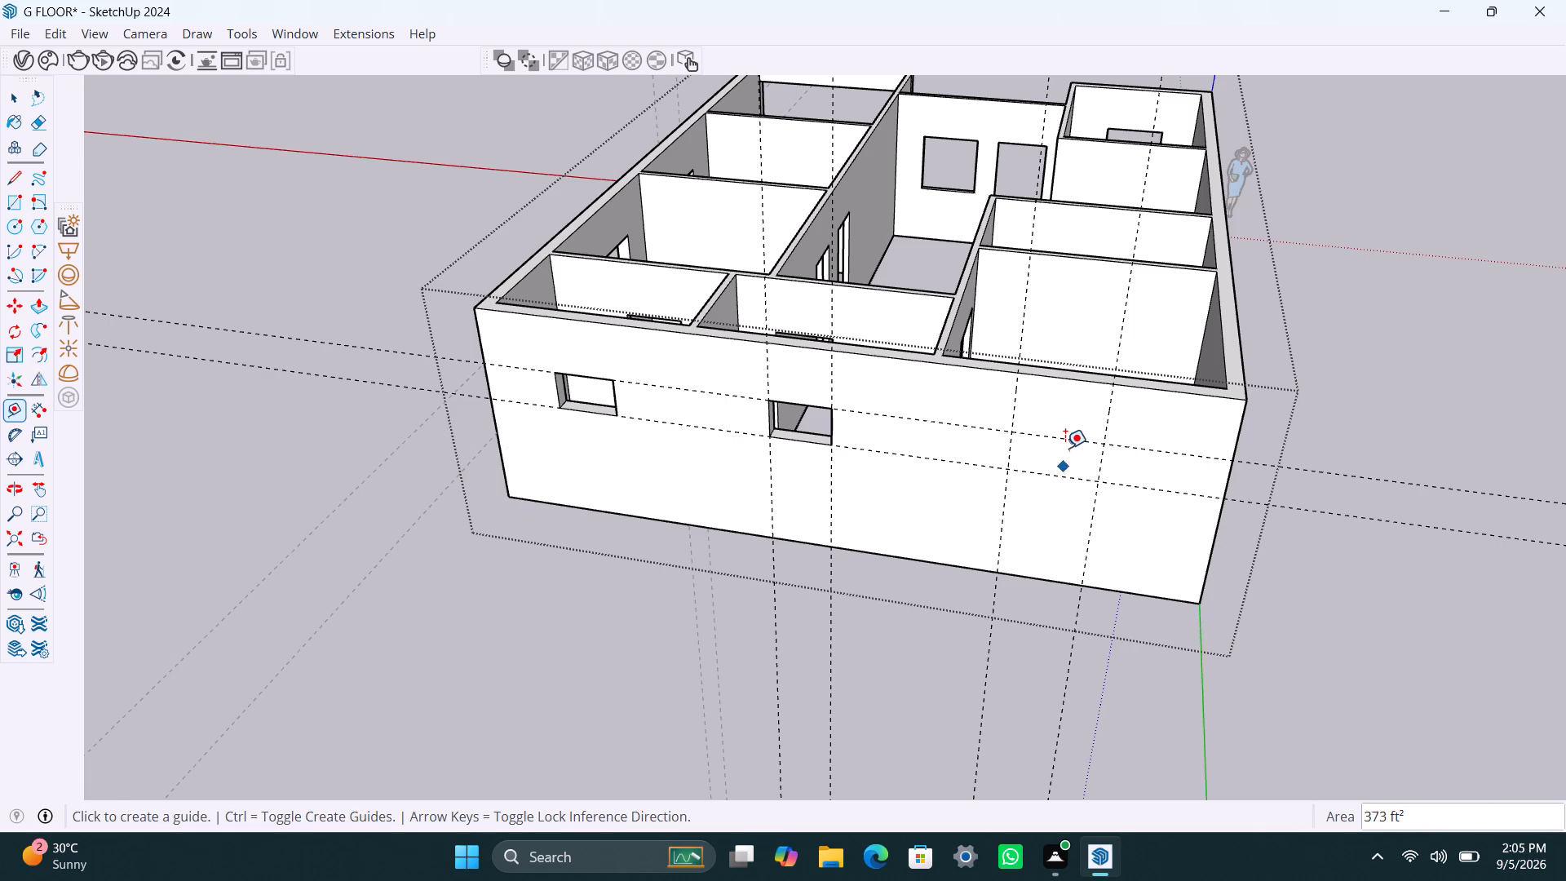
Place a horizontal guide 4' below the upper one on the rear end wall and draw a 4' by 4' rectangle between the guides.
{"action": "left_click", "coordinate": [1059, 440]}
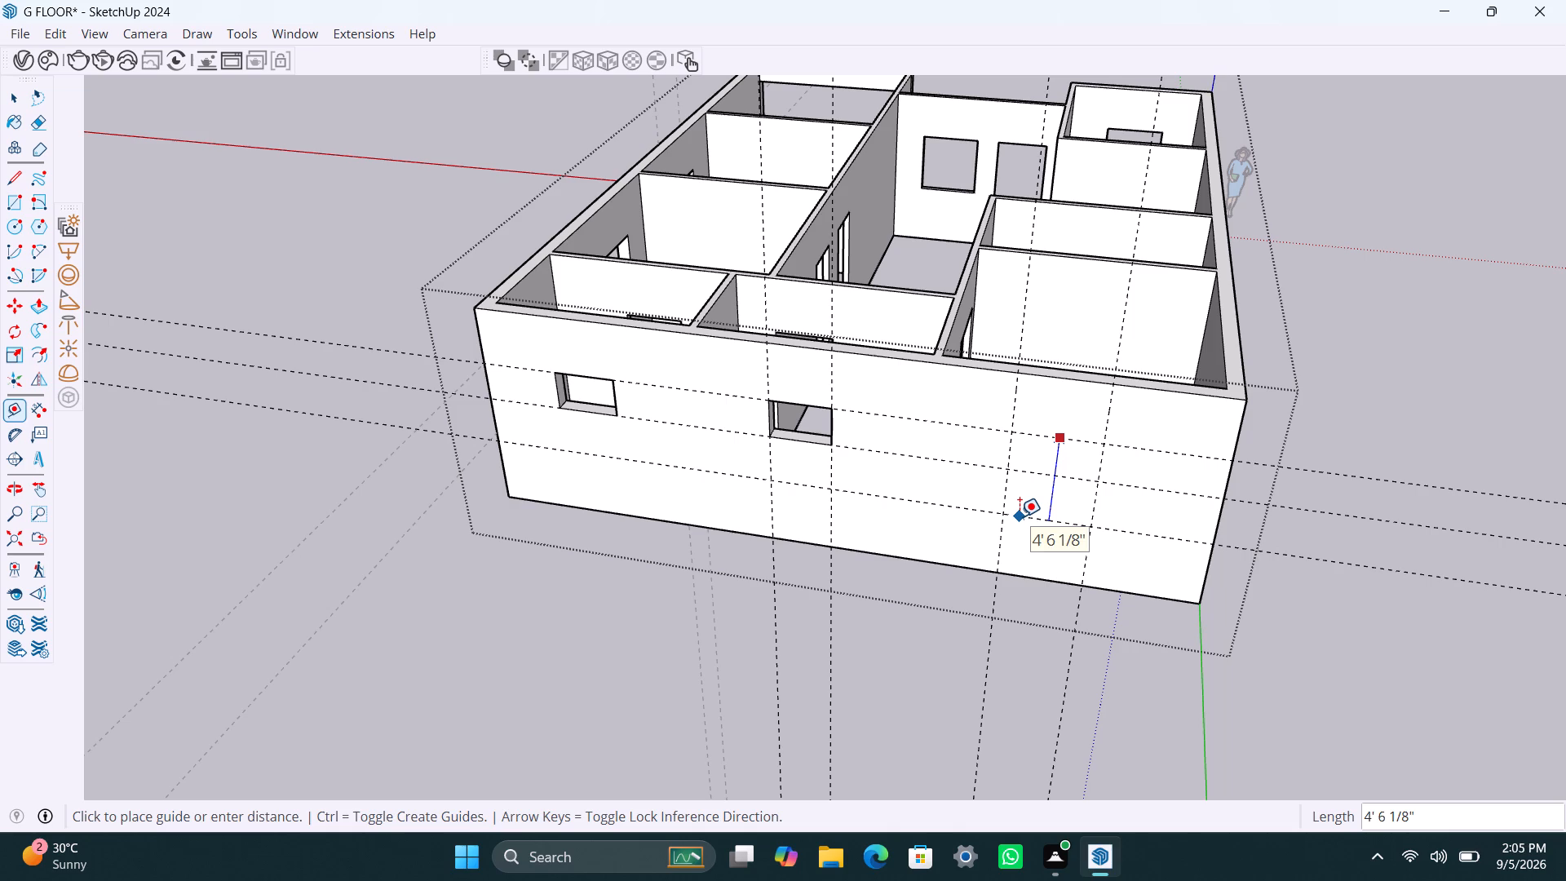
{"action": "type", "text": "4'"}
{"action": "key", "text": "Return"}
{"action": "key", "text": "space"}
{"action": "key", "text": "r"}
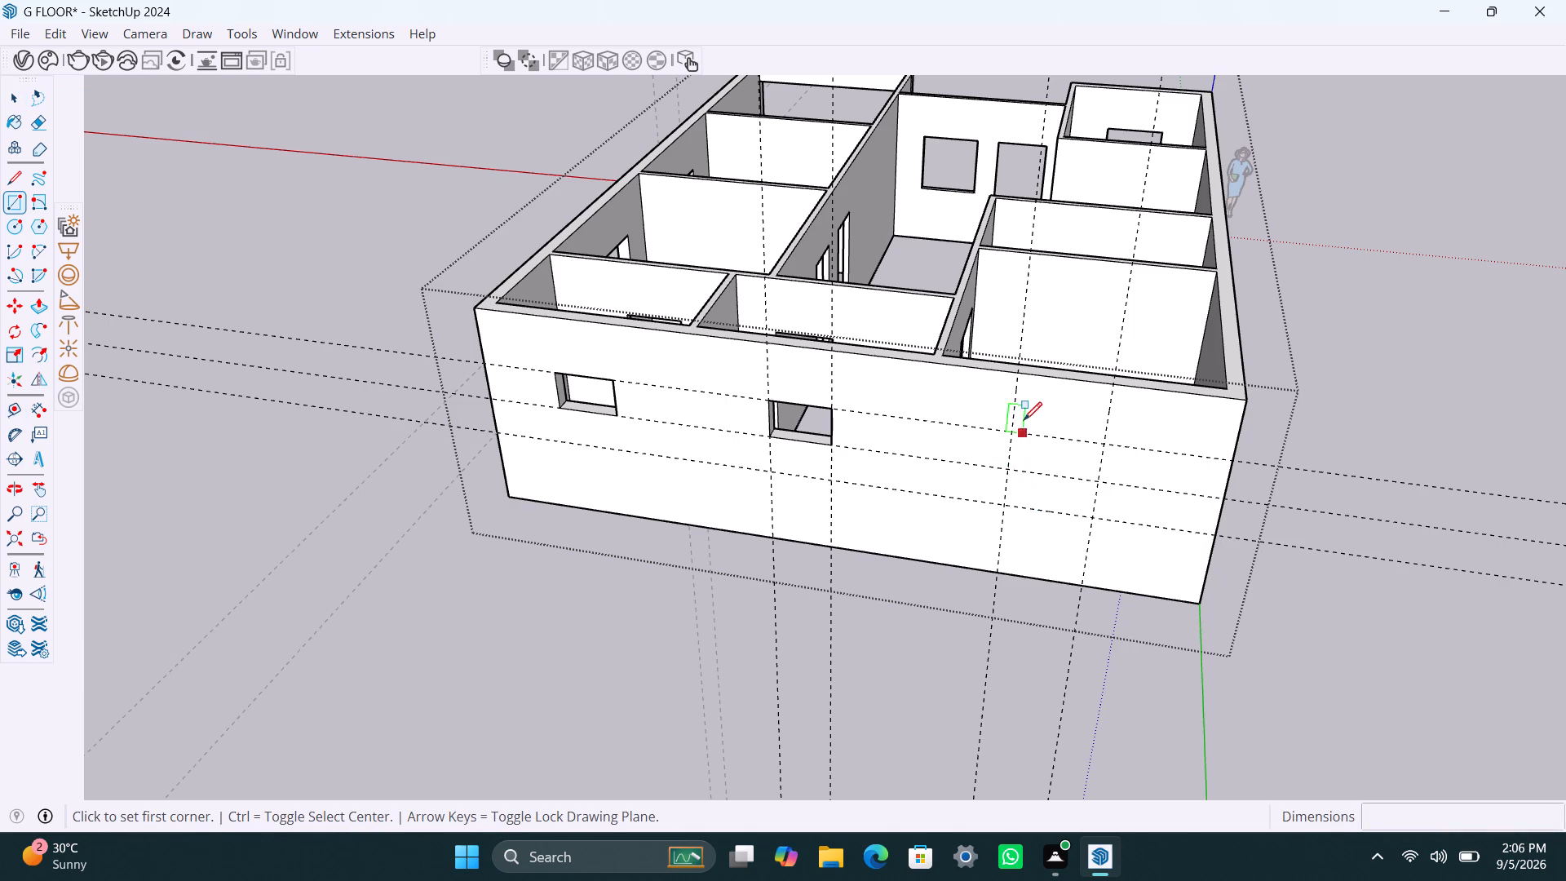
{"action": "left_click", "coordinate": [1017, 430]}
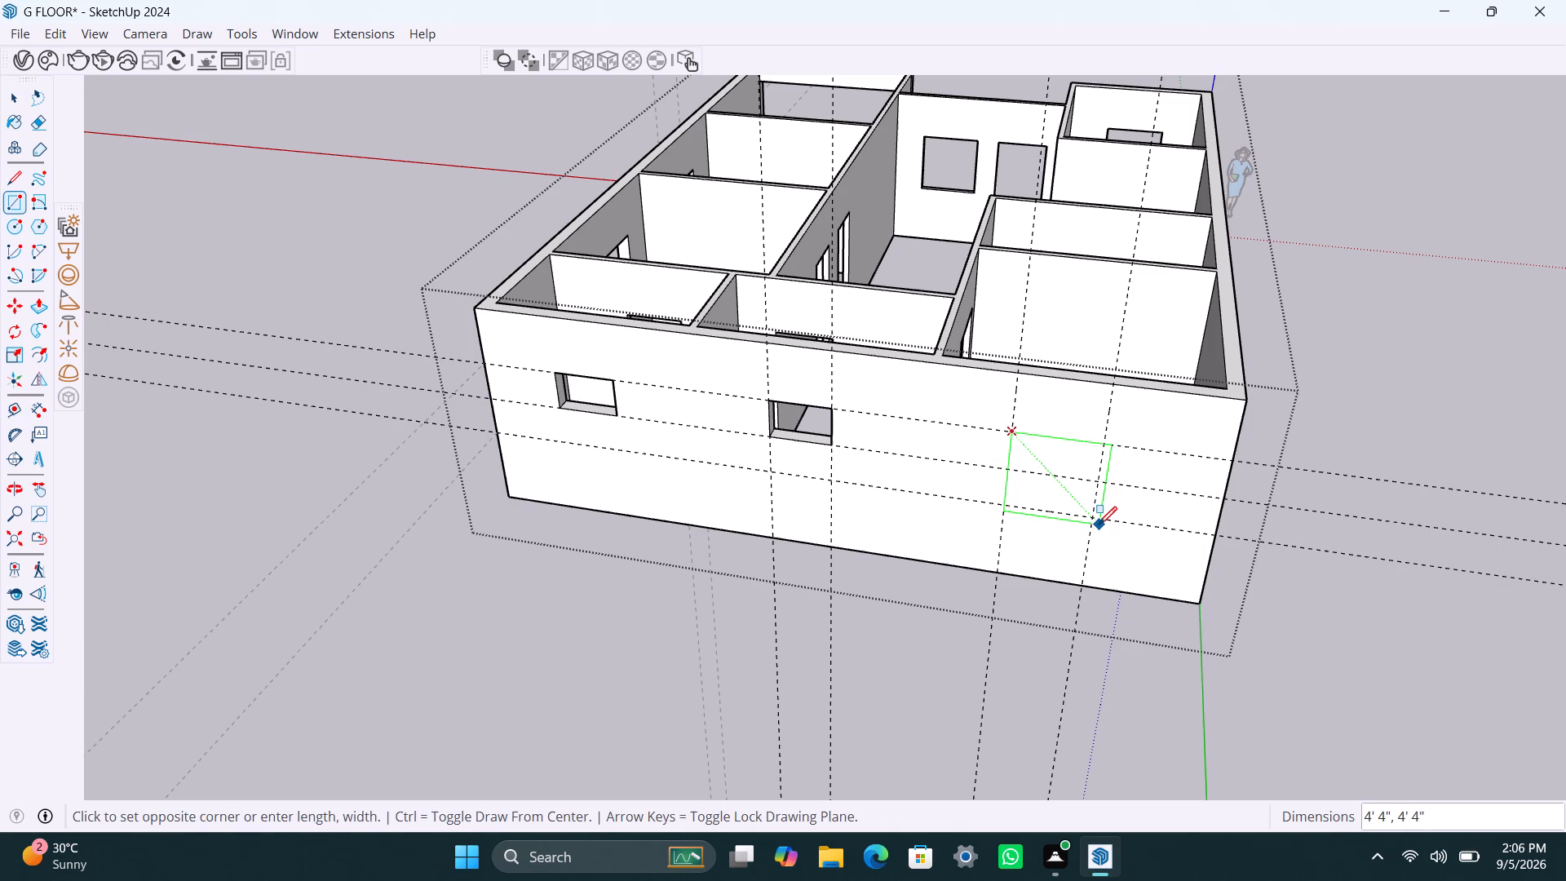
{"action": "left_click", "coordinate": [1098, 520]}
Delete the middle horizontal guide that crosses the new rectangle on the rear end wall.
{"action": "key", "text": "space"}
{"action": "left_click", "coordinate": [1064, 476]}
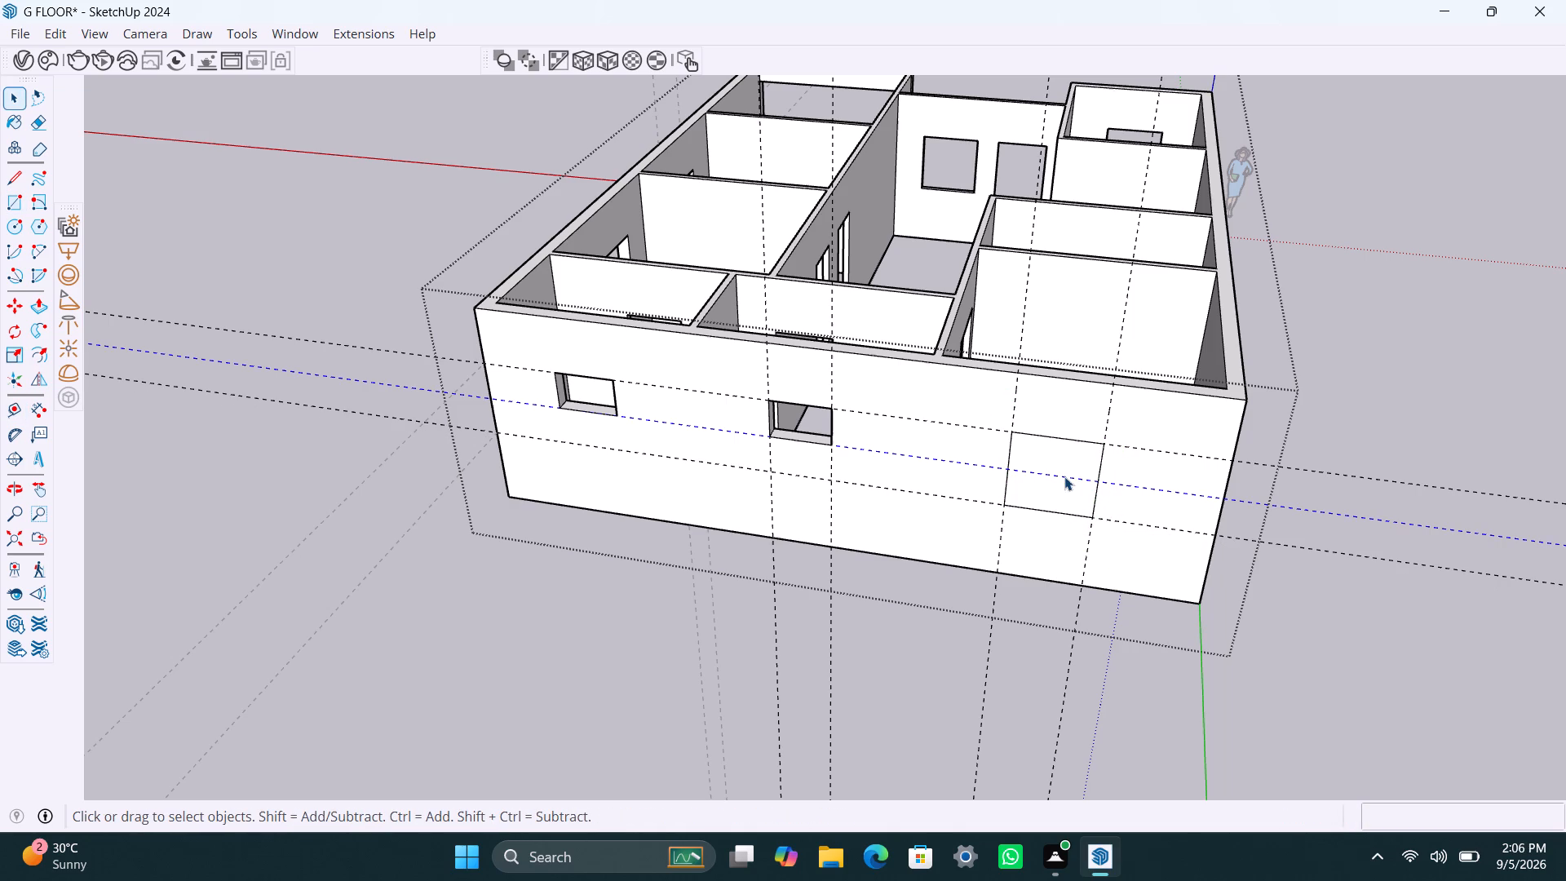
{"action": "key", "text": "Delete"}
Push the 4' by 4' rectangle in 9" to cut the rear end wall's third window.
{"action": "left_click", "coordinate": [1065, 466]}
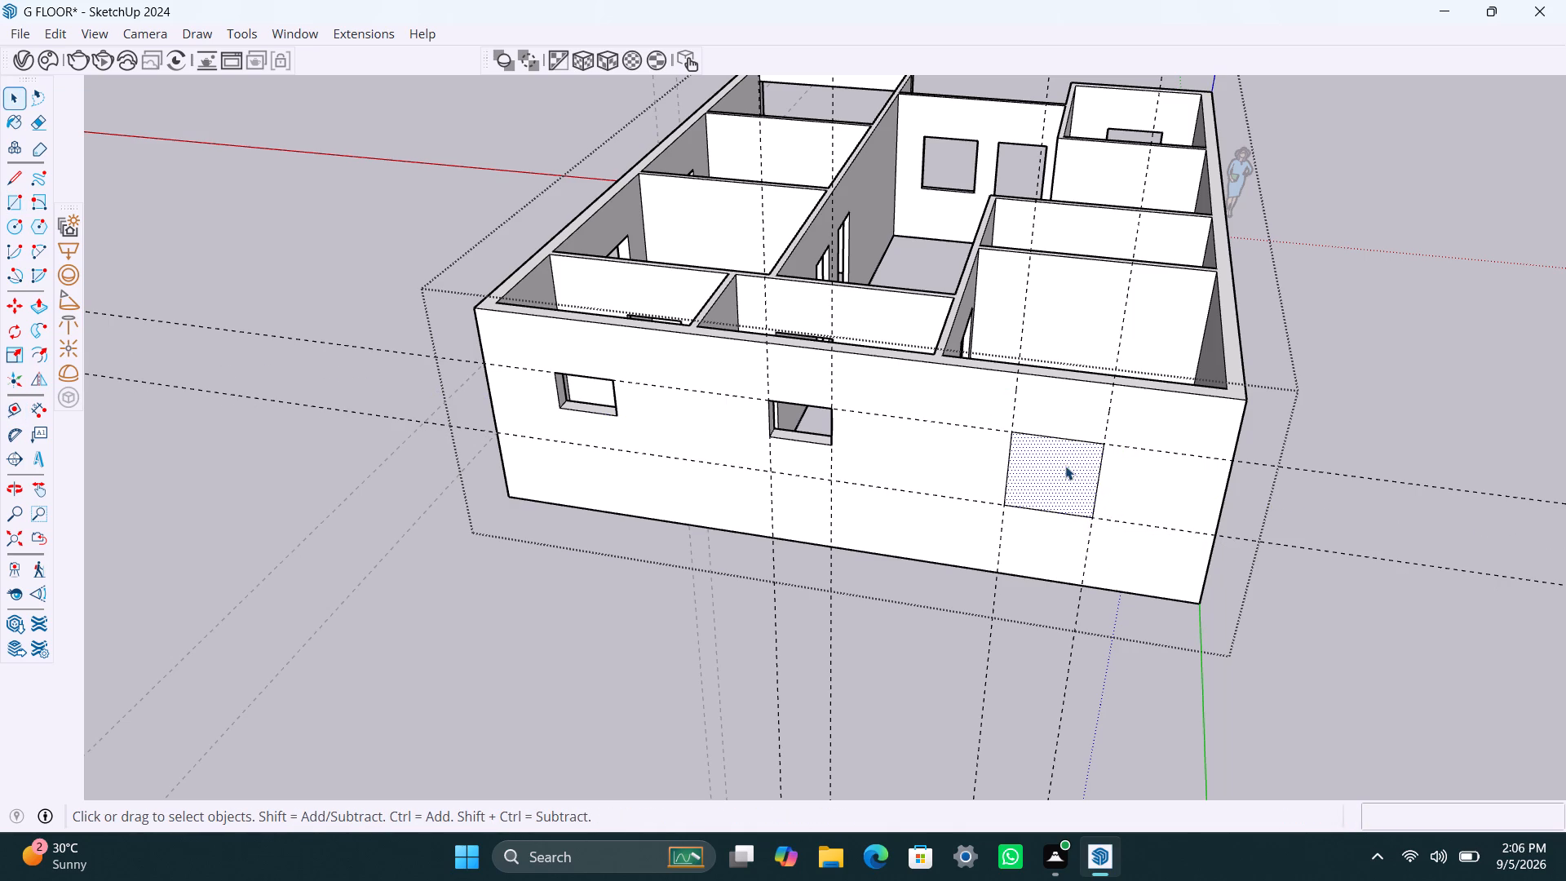
{"action": "key", "text": "p"}
{"action": "left_click", "coordinate": [1051, 470]}
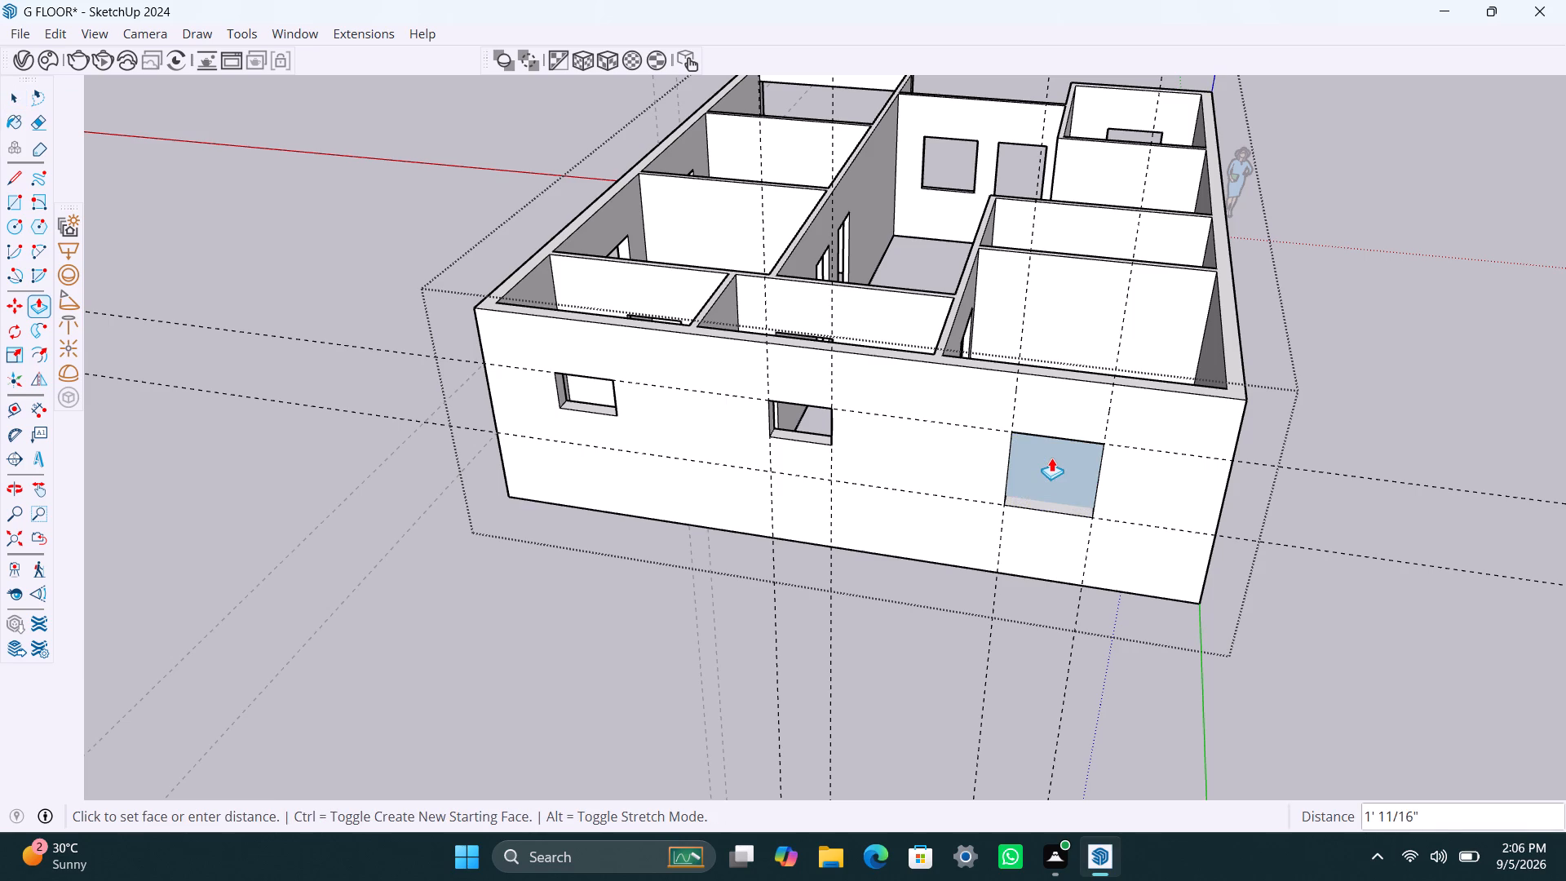
{"action": "left_click", "coordinate": [1067, 466]}
Place a vertical guide about 5' from the rear corner of the long one-window side wall and another 4' beyond it.
{"action": "scroll", "coordinate": [1054, 569], "scroll_direction": "down", "scroll_amount": 2}
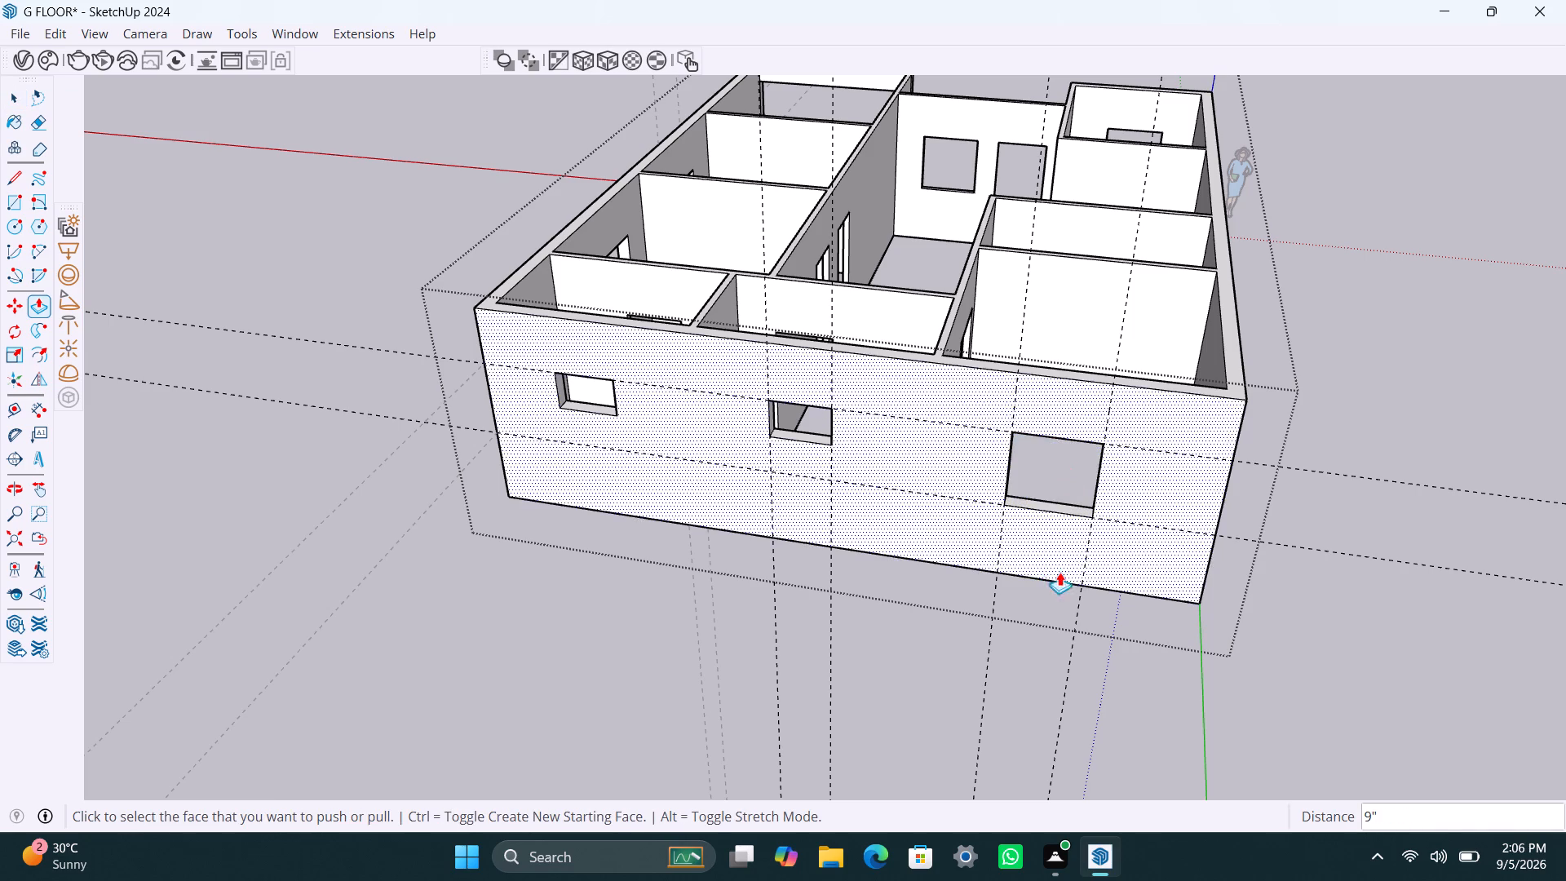
{"action": "scroll", "coordinate": [1059, 572], "scroll_direction": "down", "scroll_amount": 8}
{"action": "middle_click_drag", "start_coordinate": [1218, 489], "coordinate": [592, 511]}
{"action": "scroll", "coordinate": [694, 606], "scroll_direction": "up", "scroll_amount": 2}
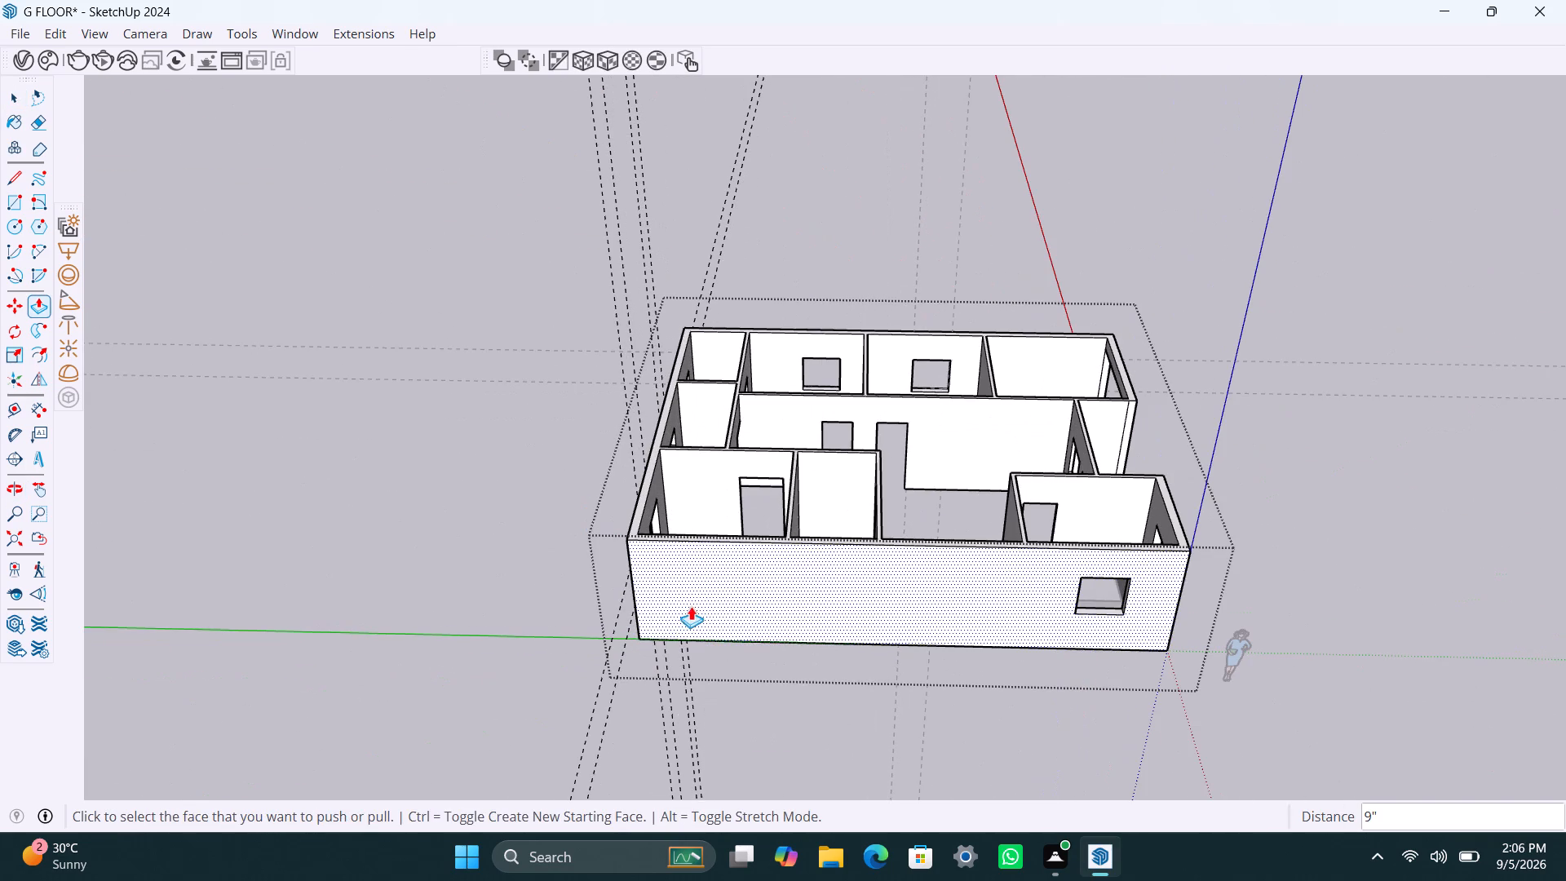
{"action": "key", "text": "space"}
{"action": "key", "text": "t"}
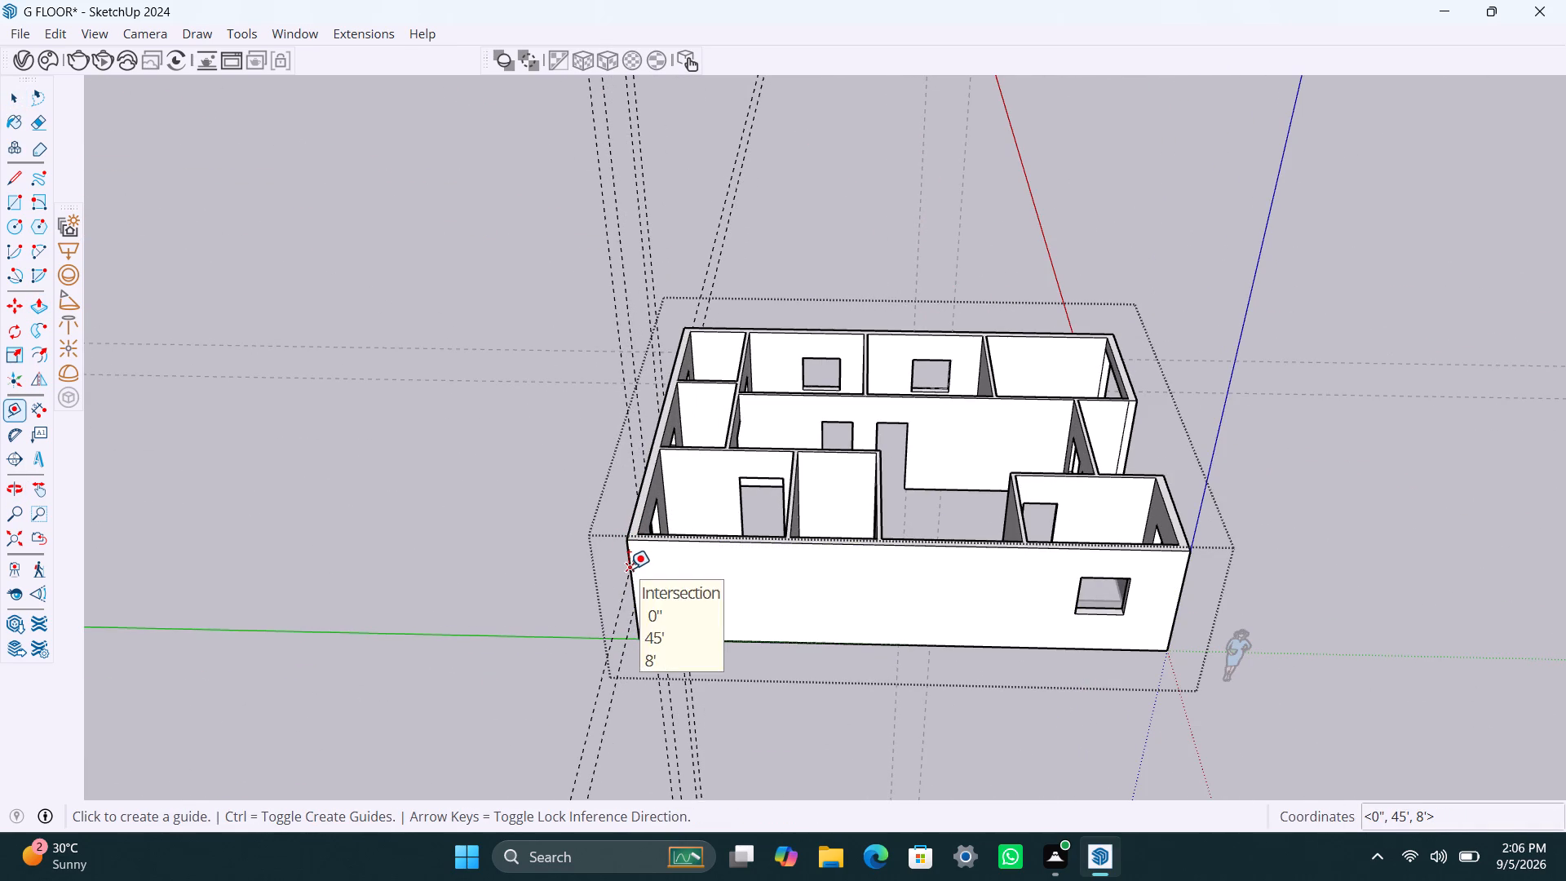
{"action": "left_click", "coordinate": [629, 569]}
{"action": "key", "text": "Escape"}
{"action": "key", "text": "t"}
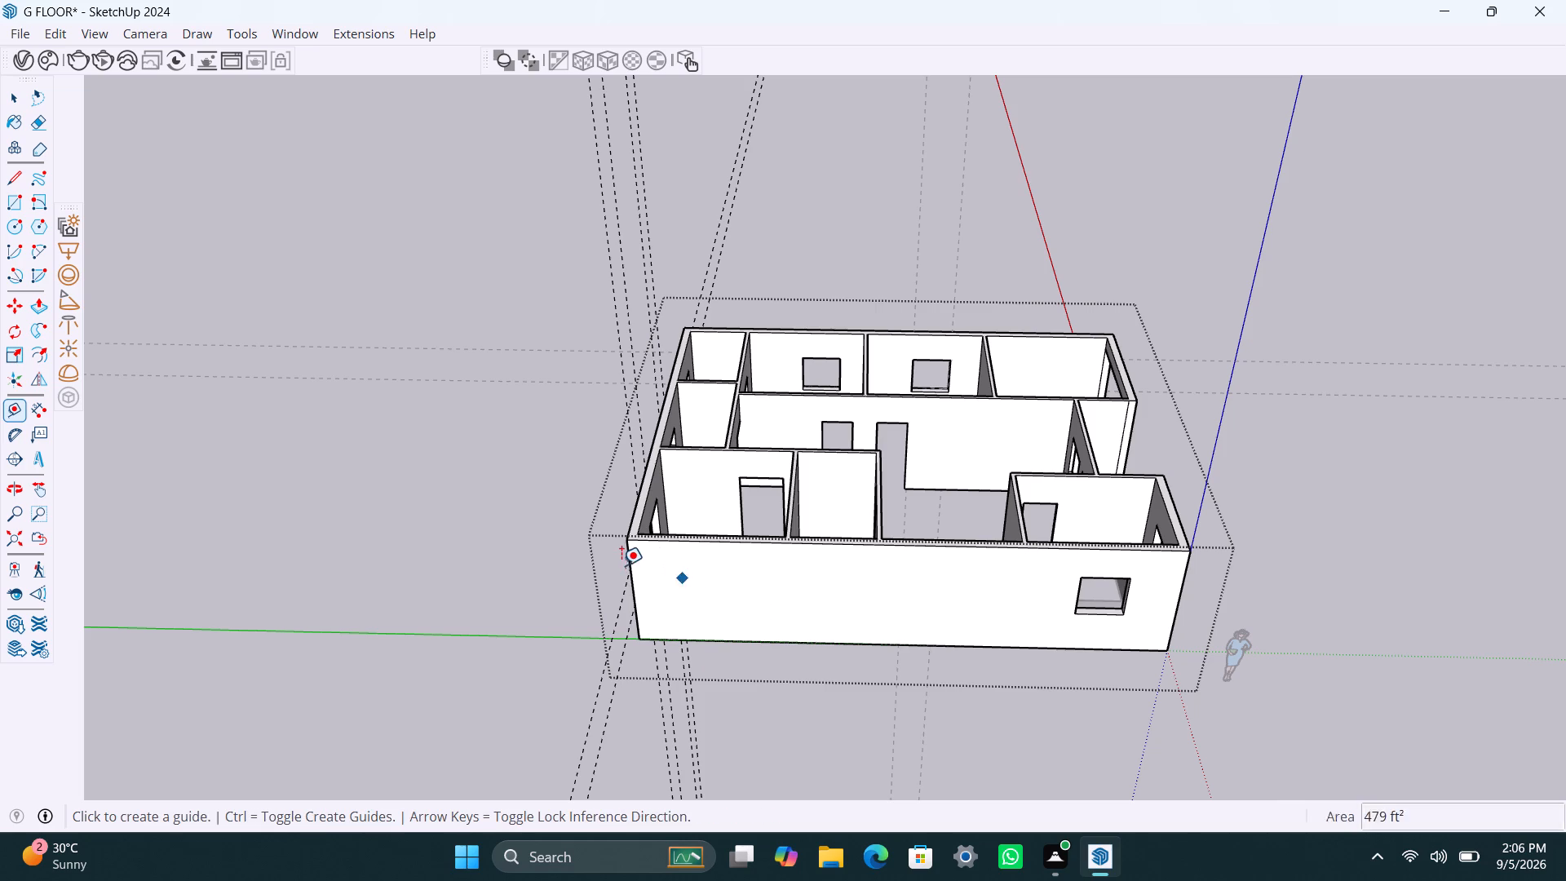
{"action": "left_click", "coordinate": [630, 556]}
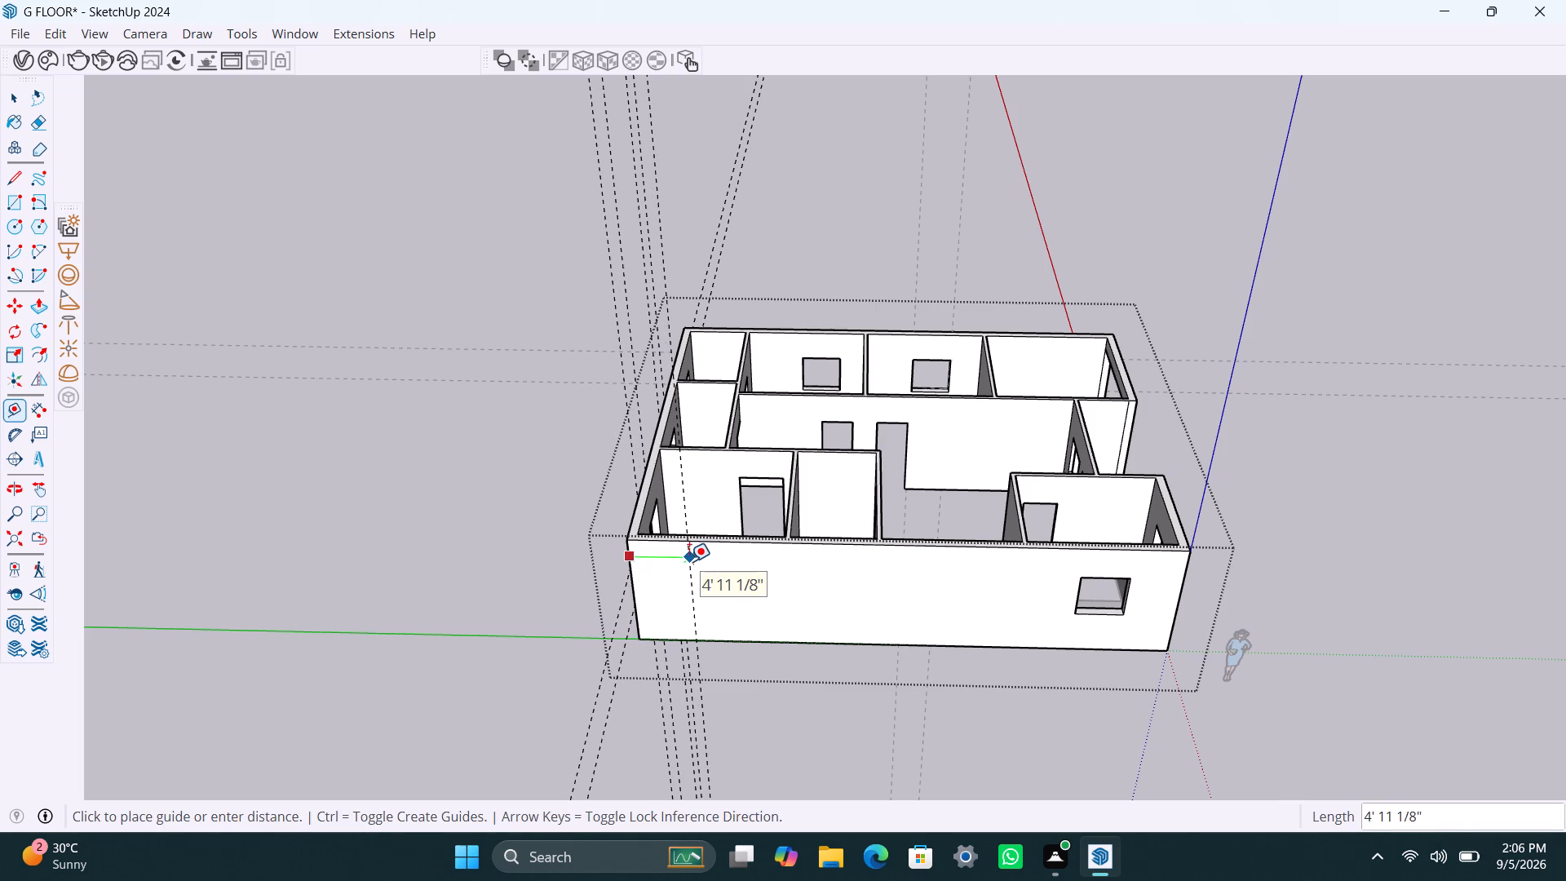
{"action": "left_click", "coordinate": [692, 571]}
{"action": "left_click", "coordinate": [692, 572]}
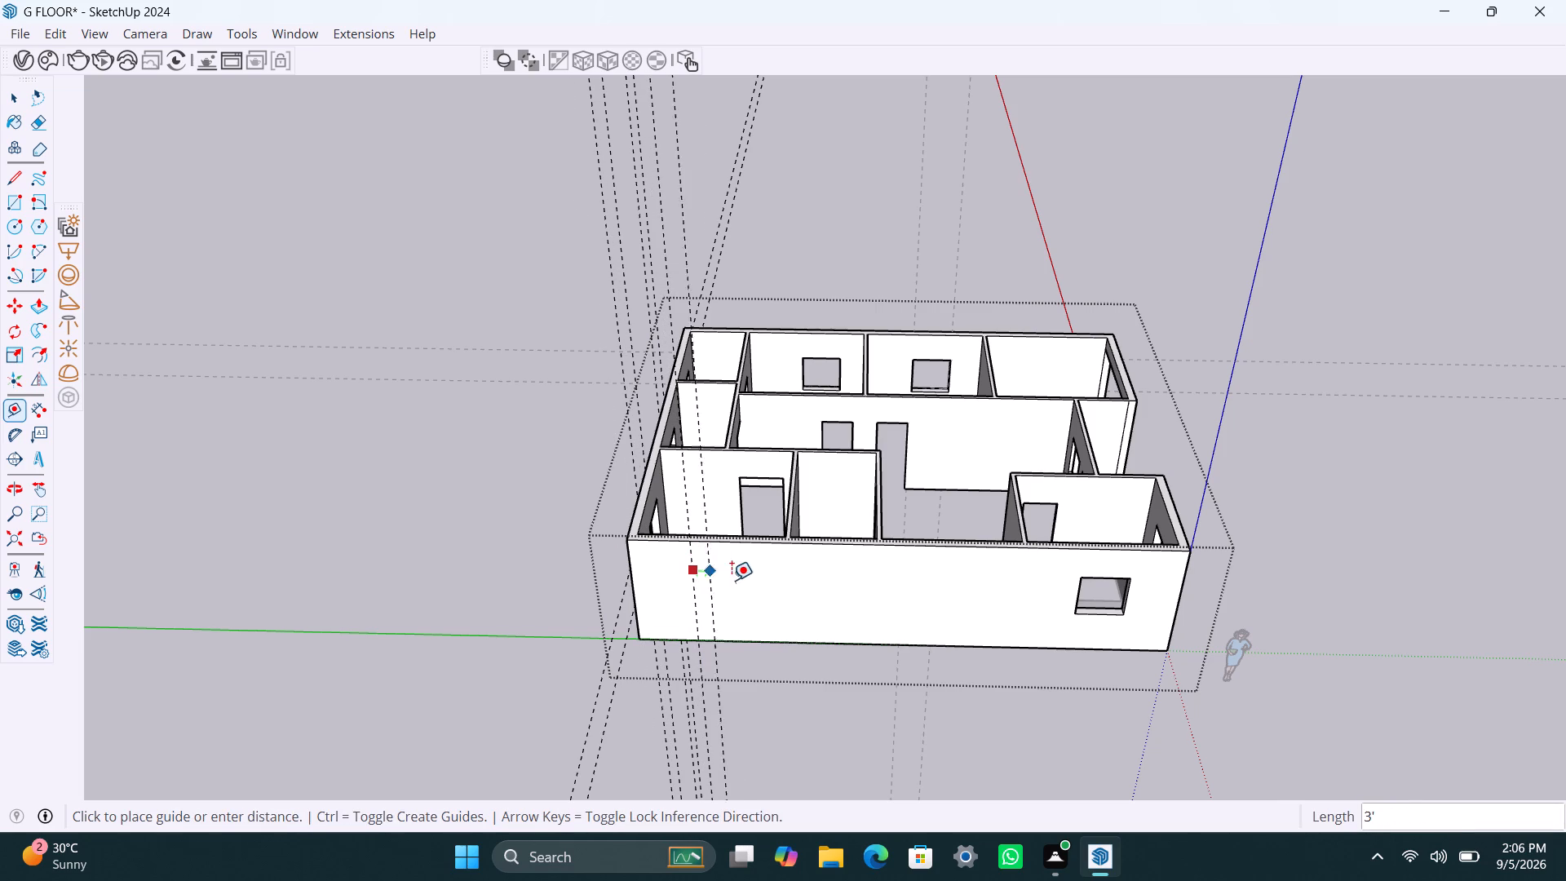
{"action": "type", "text": "4'"}
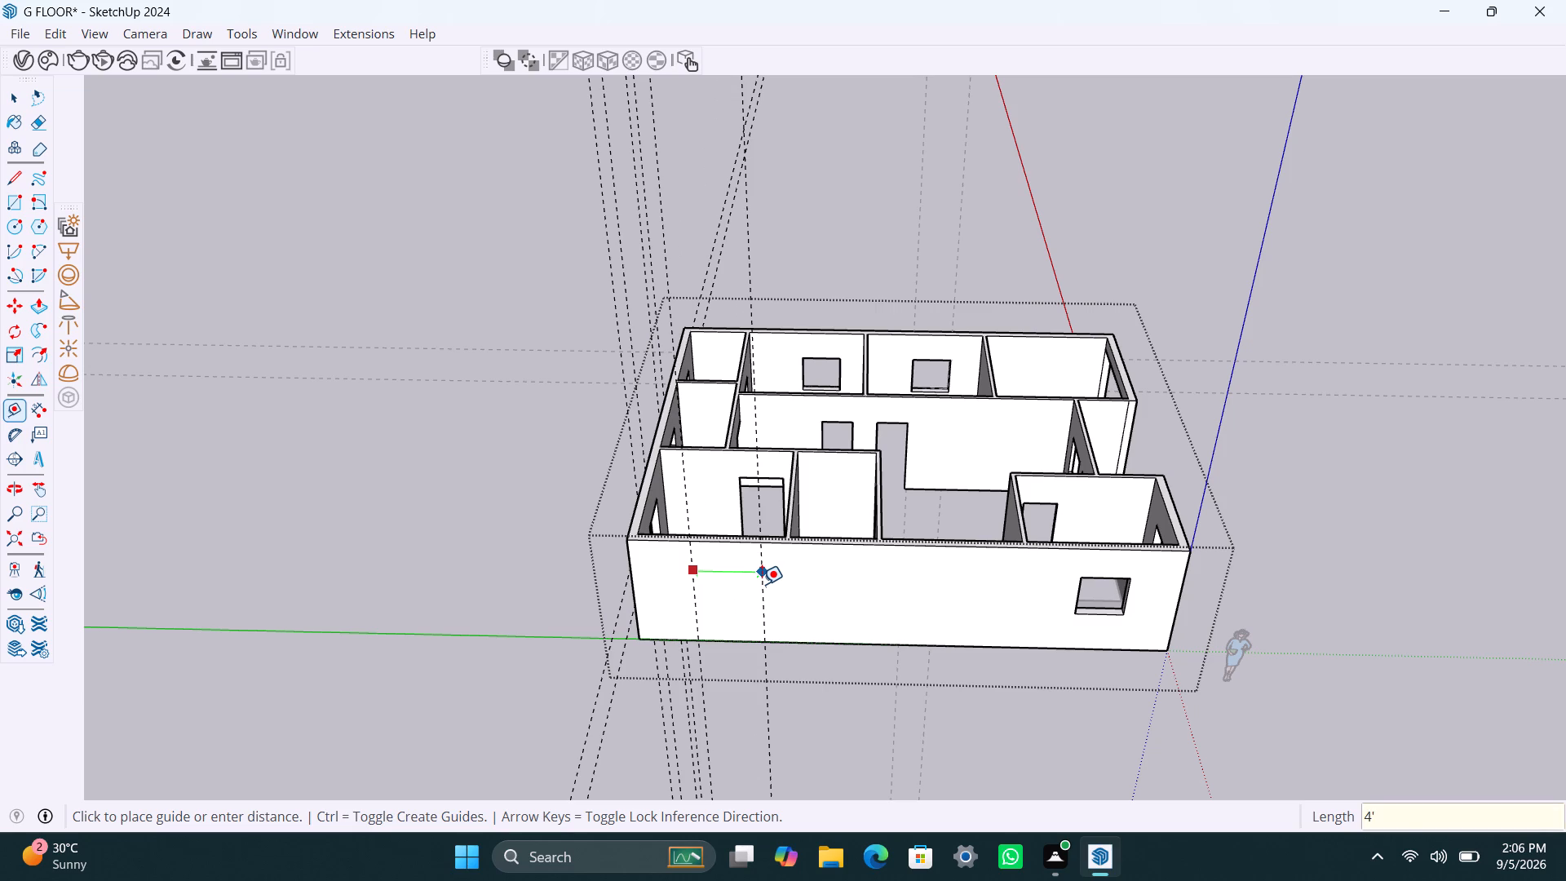
{"action": "key", "text": "Return"}
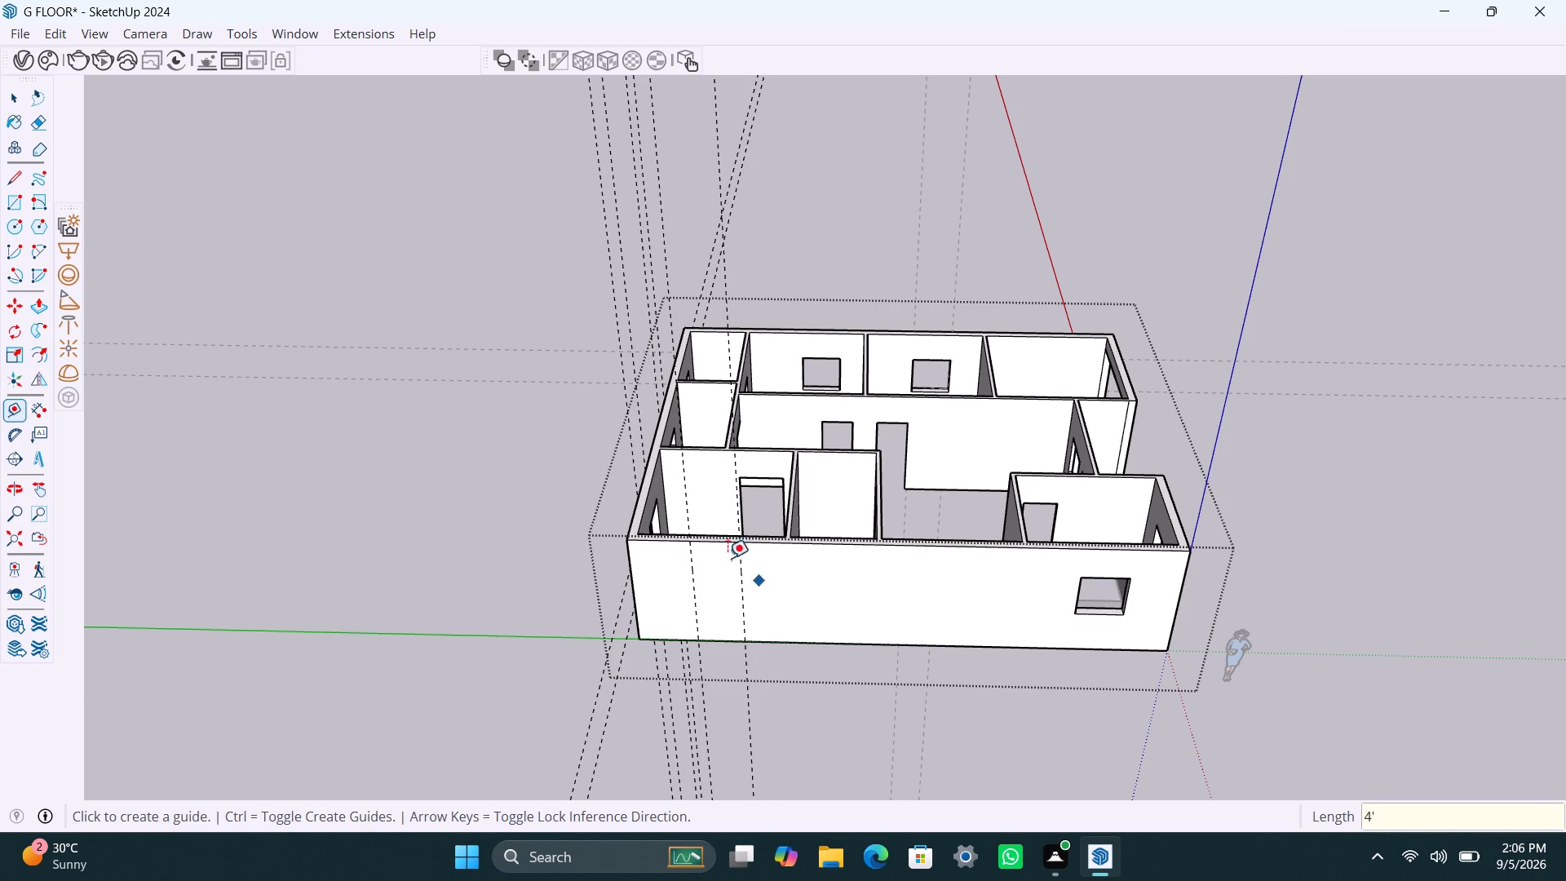
Place a horizontal guide 3' below the side wall's top edge and another 4' below it.
{"action": "left_click", "coordinate": [715, 542]}
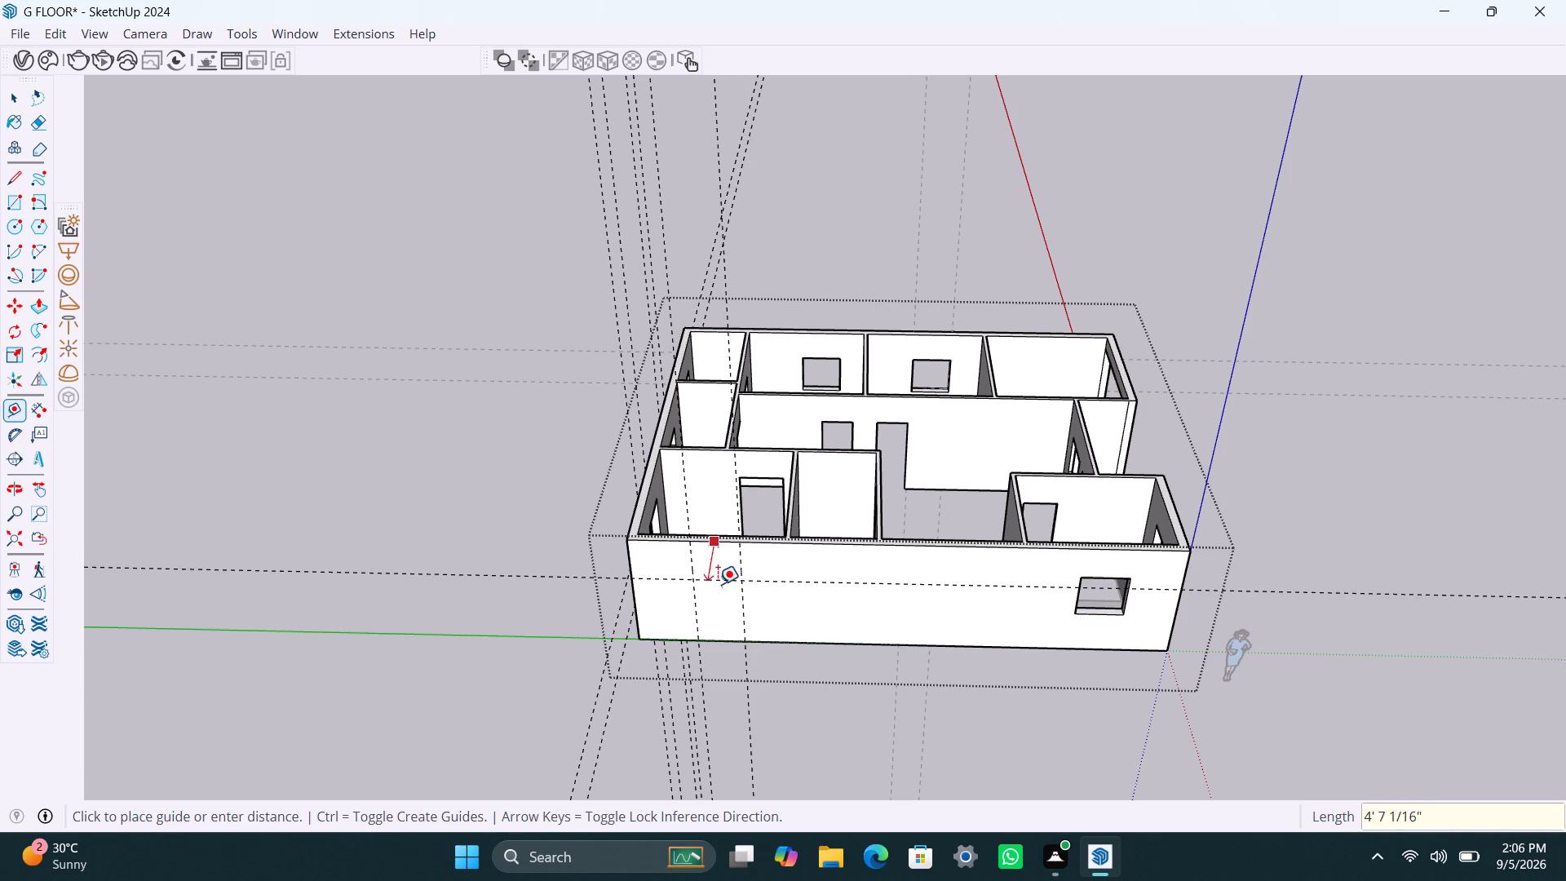
{"action": "type", "text": "3'"}
{"action": "key", "text": "Return"}
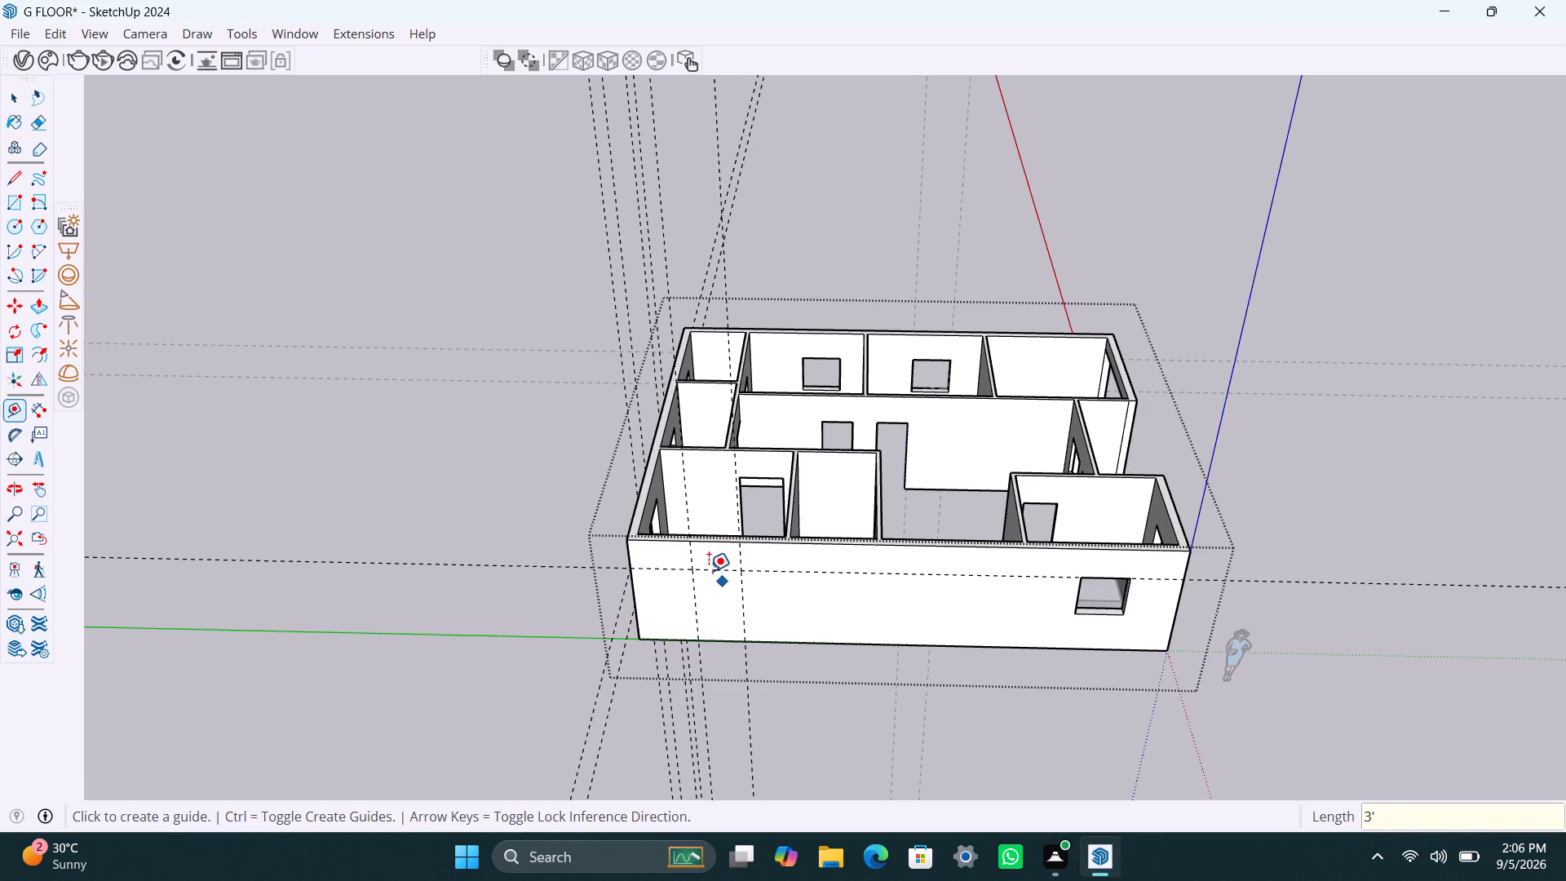
{"action": "left_click", "coordinate": [710, 571]}
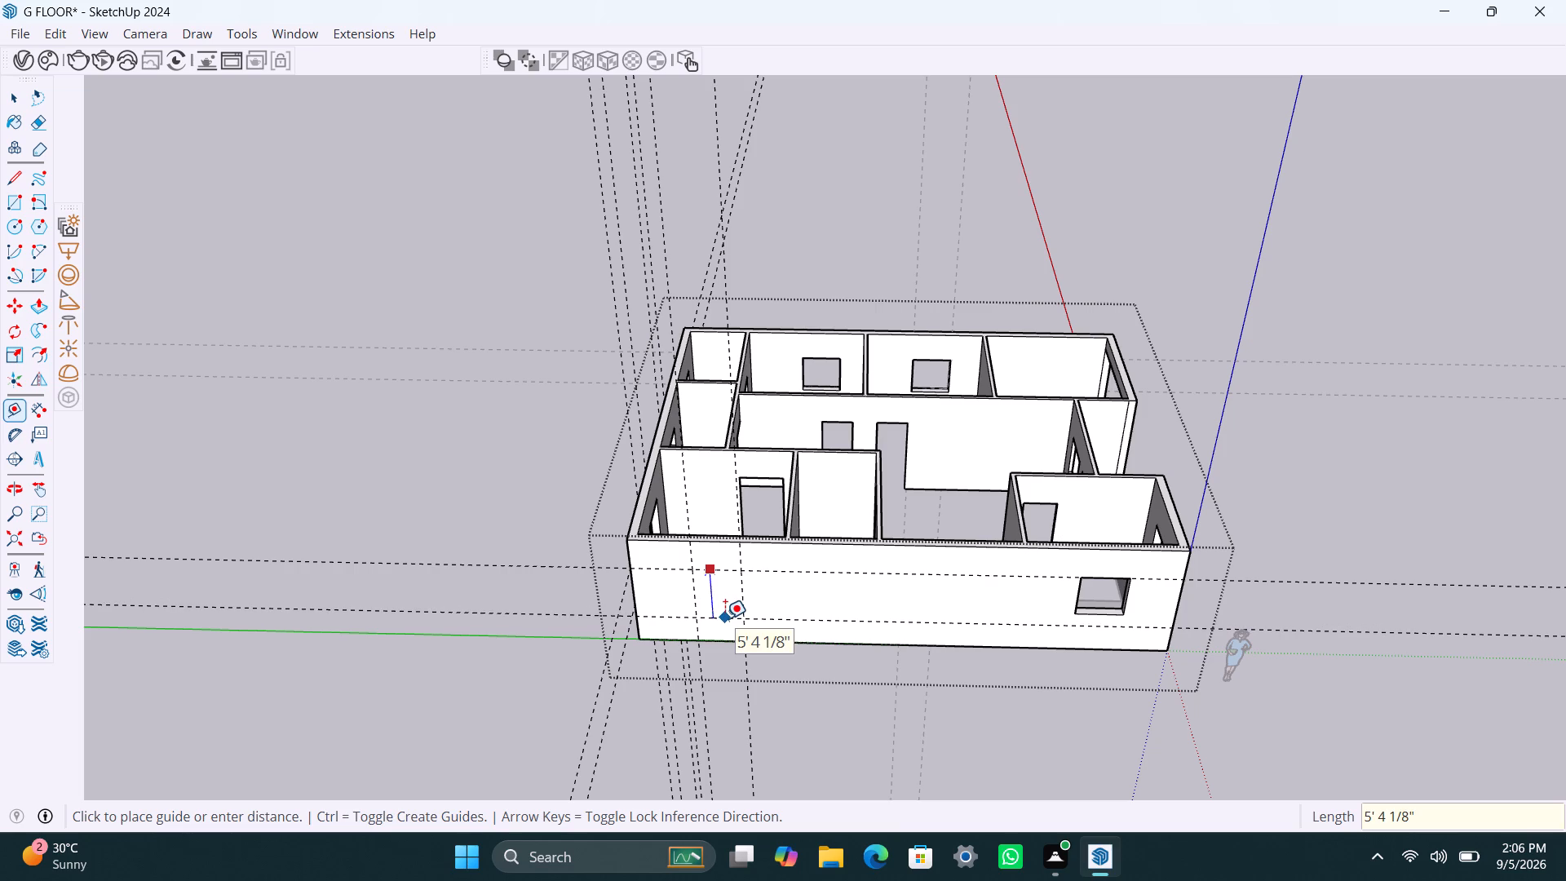
{"action": "type", "text": "4'"}
{"action": "key", "text": "Return"}
Draw a 4' by 4' rectangle between the guides near the side wall's rear corner.
{"action": "key", "text": "r"}
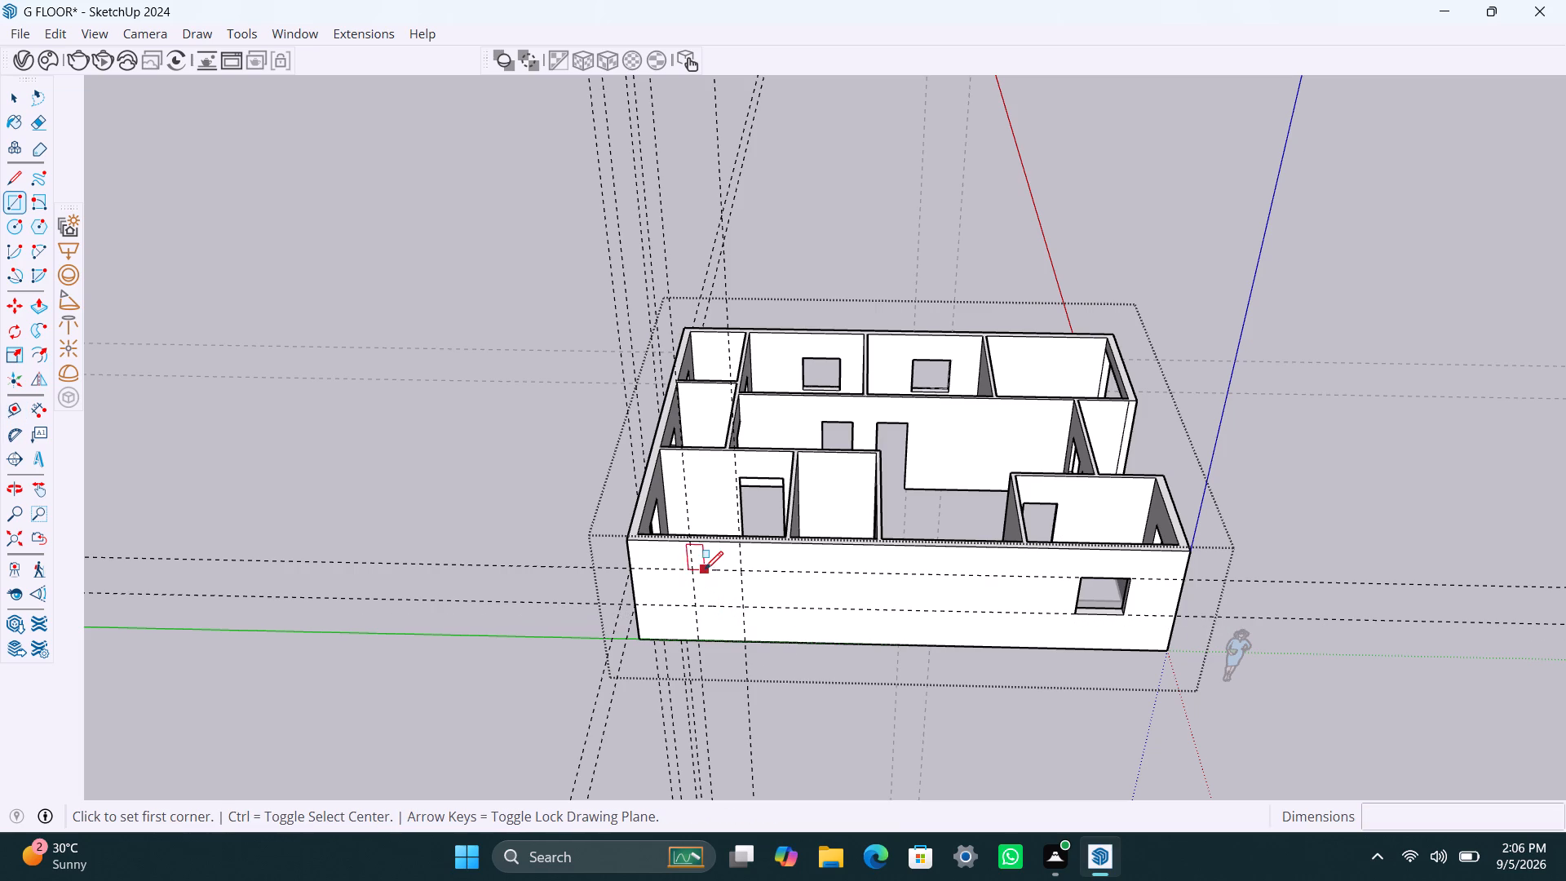
{"action": "left_click", "coordinate": [698, 569]}
{"action": "left_click", "coordinate": [741, 608]}
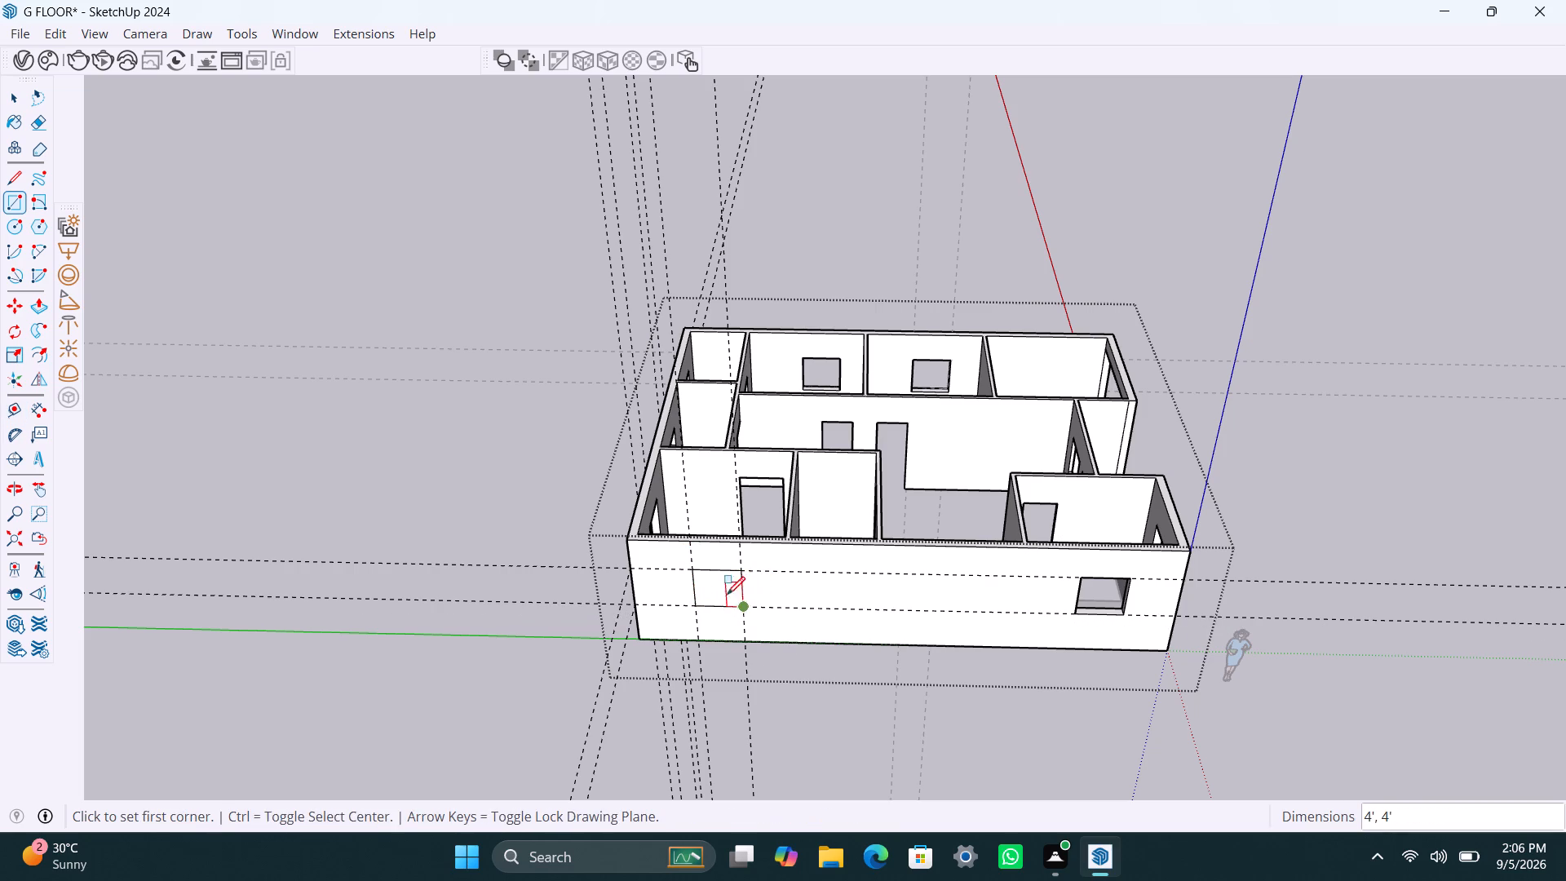
{"action": "key", "text": "space"}
Push the new side-wall rectangle in 9" to cut the window opening through the wall.
{"action": "left_click", "coordinate": [714, 587]}
{"action": "key", "text": "p"}
{"action": "left_click", "coordinate": [714, 587]}
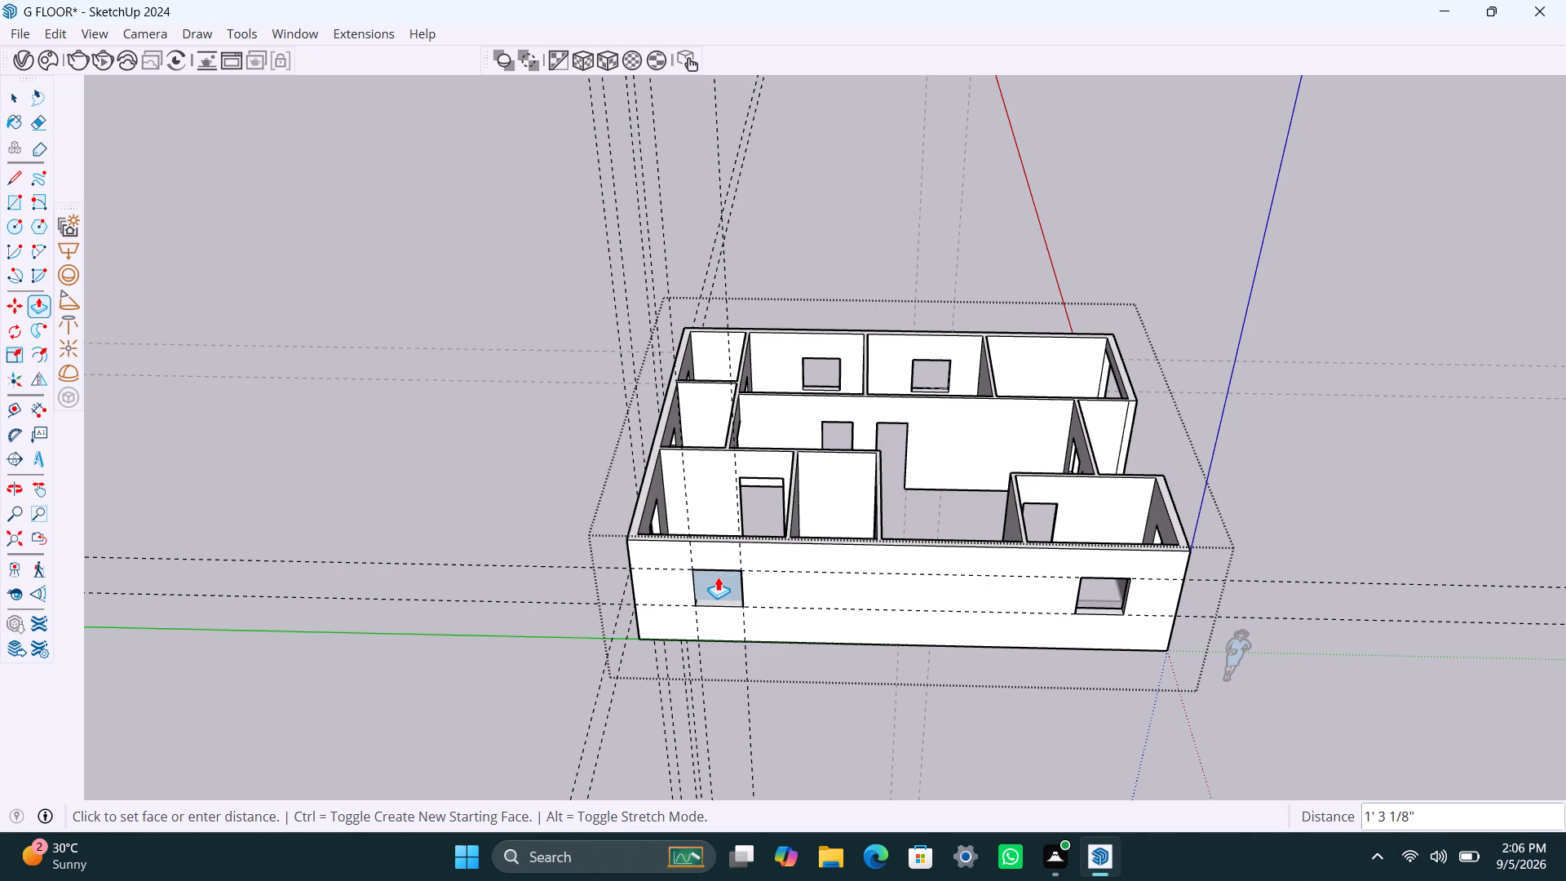
{"action": "scroll", "coordinate": [730, 582], "scroll_direction": "down", "scroll_amount": 3}
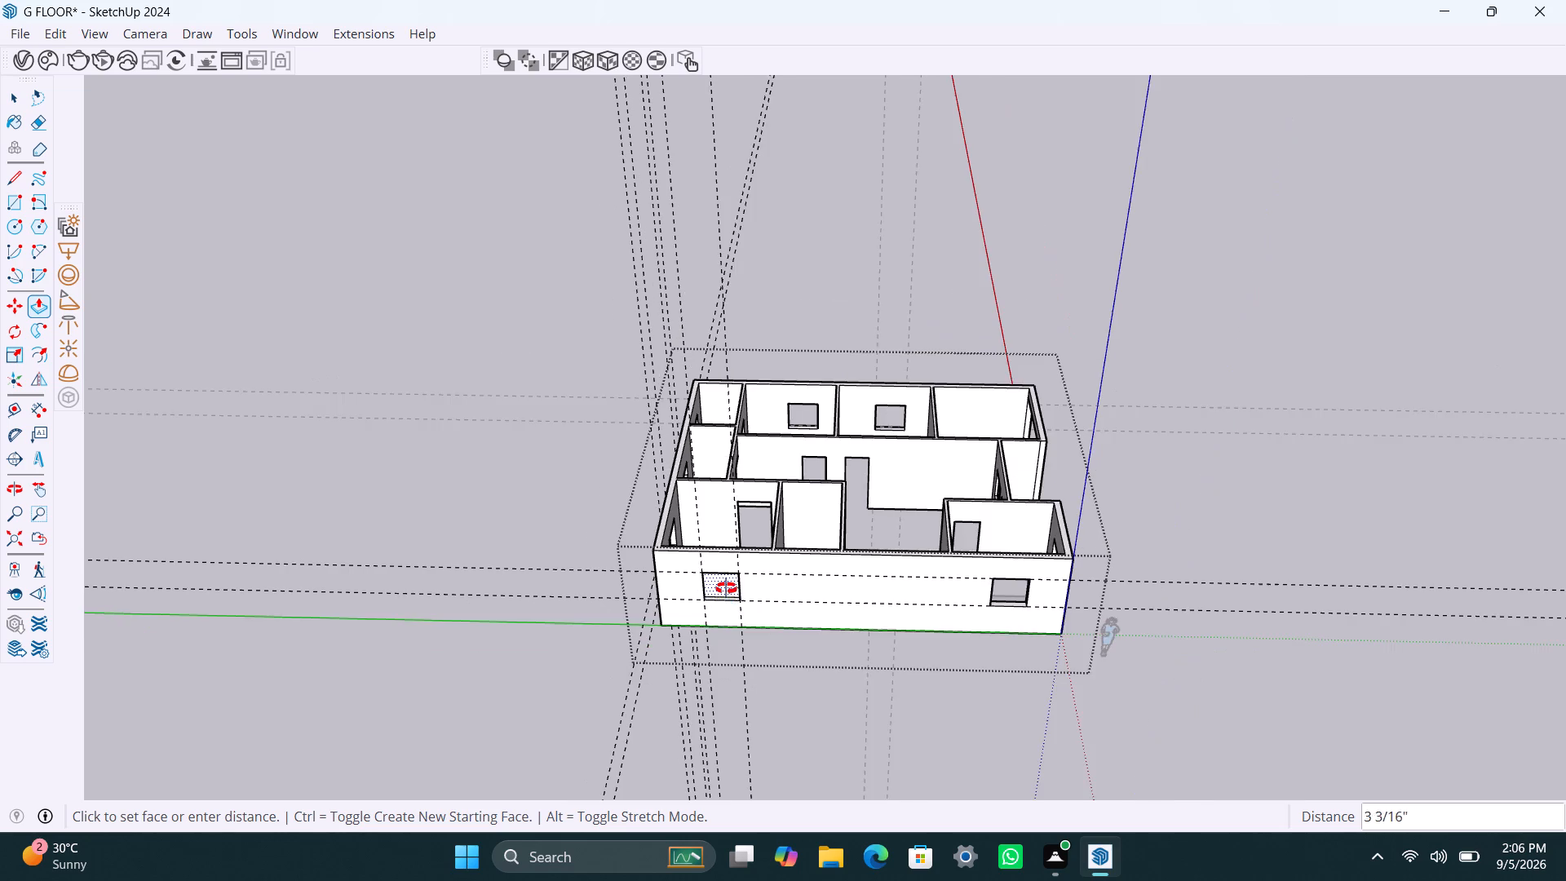
{"action": "middle_click_drag", "start_coordinate": [726, 588], "coordinate": [705, 521]}
{"action": "scroll", "coordinate": [707, 578], "scroll_direction": "up", "scroll_amount": 8}
{"action": "middle_click_drag", "start_coordinate": [718, 575], "coordinate": [718, 665]}
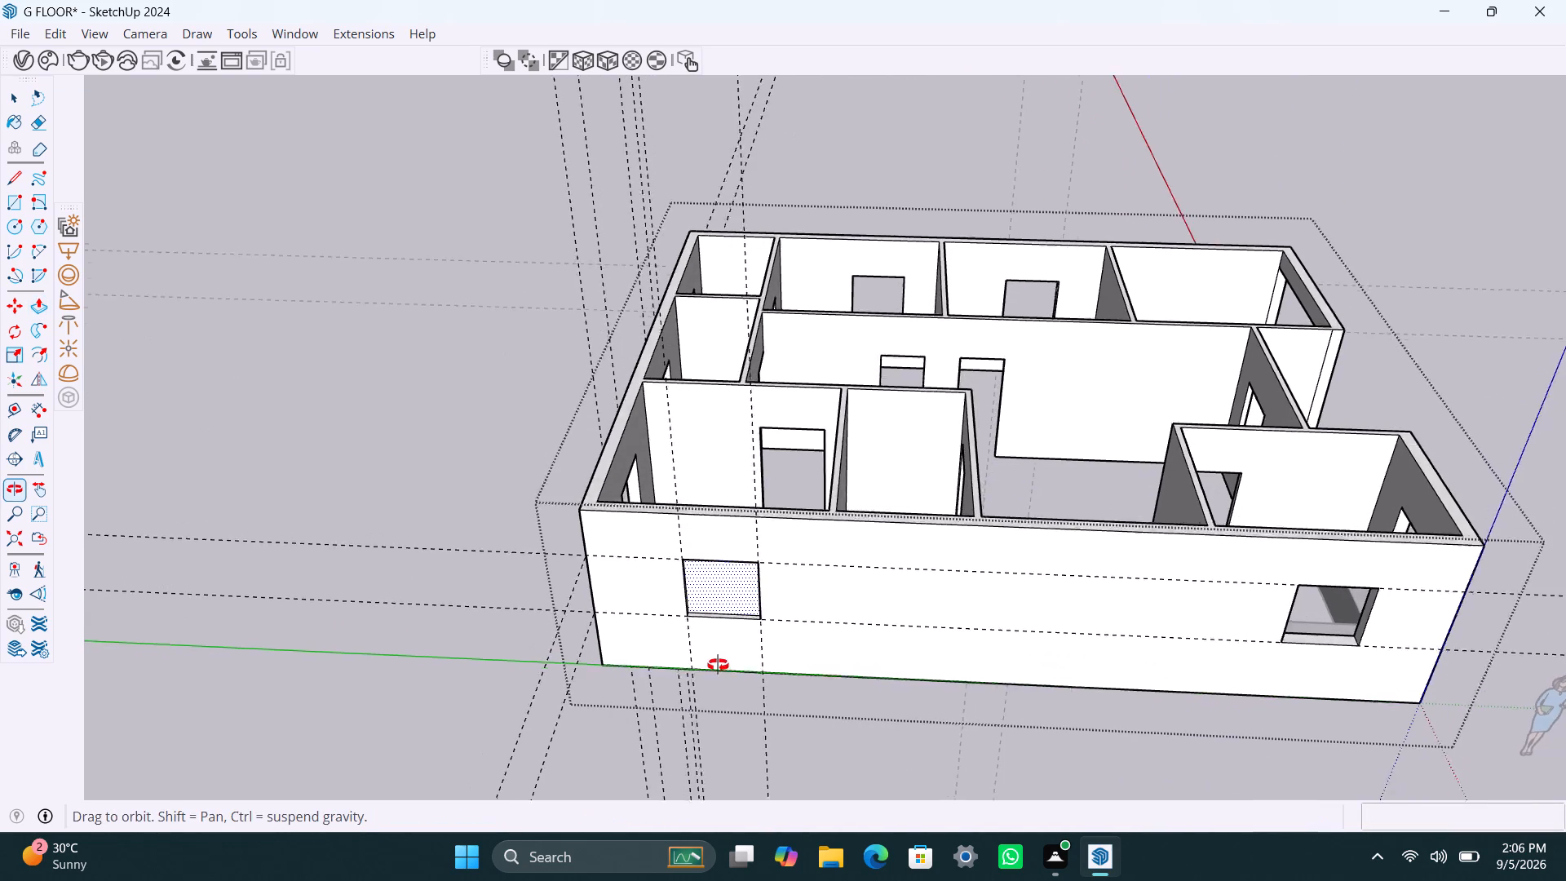
{"action": "middle_click_drag", "start_coordinate": [718, 665], "coordinate": [717, 666]}
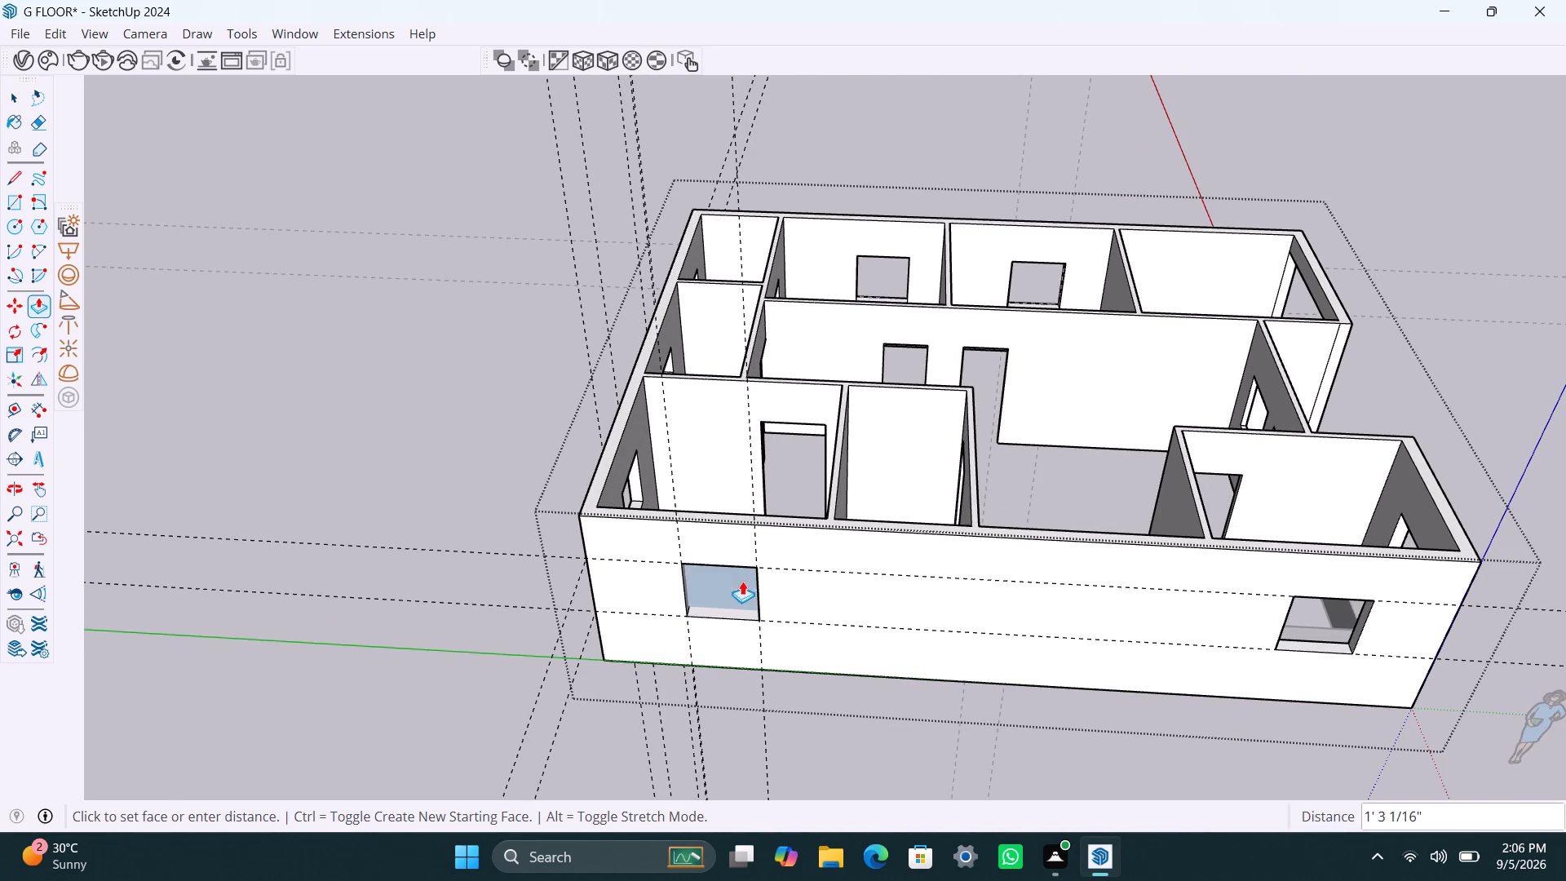
{"action": "scroll", "coordinate": [739, 585], "scroll_direction": "up", "scroll_amount": 7}
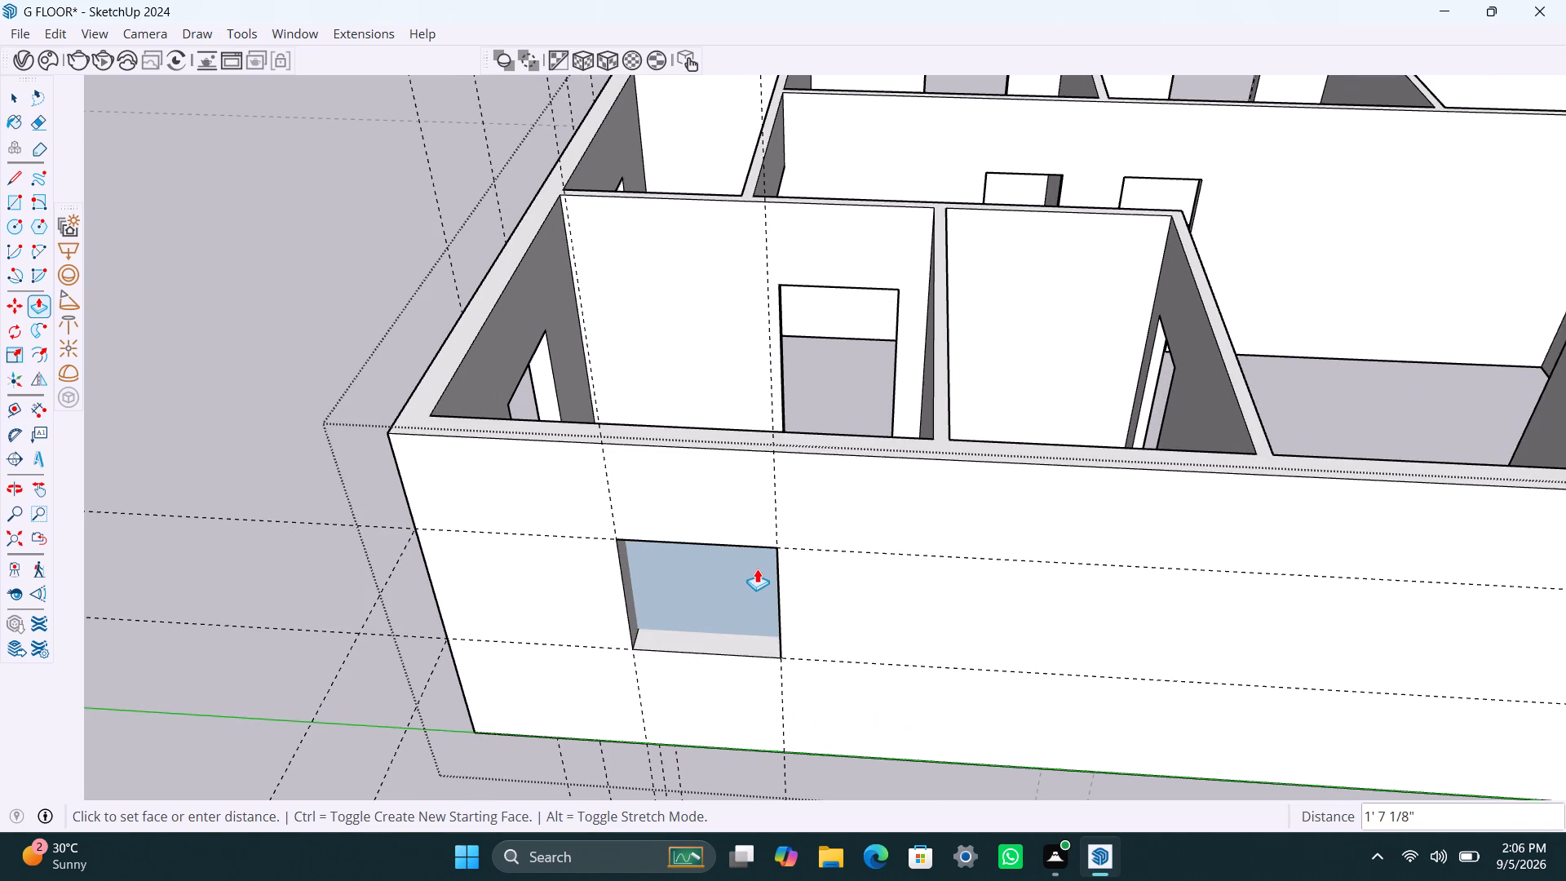
{"action": "scroll", "coordinate": [738, 588], "scroll_direction": "down", "scroll_amount": 3}
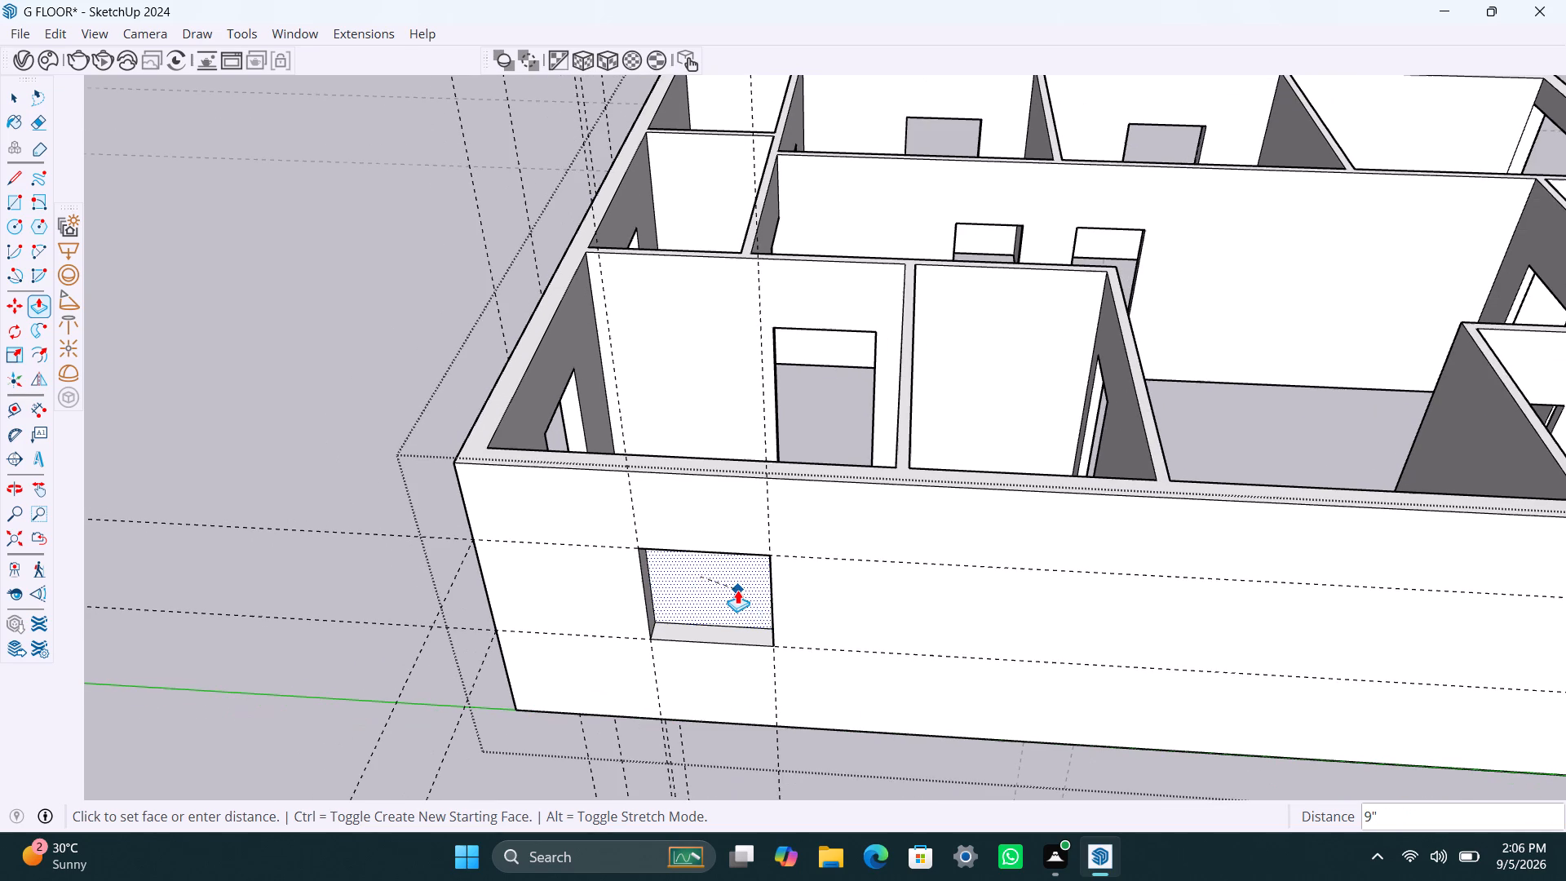
{"action": "middle_click", "coordinate": [737, 590]}
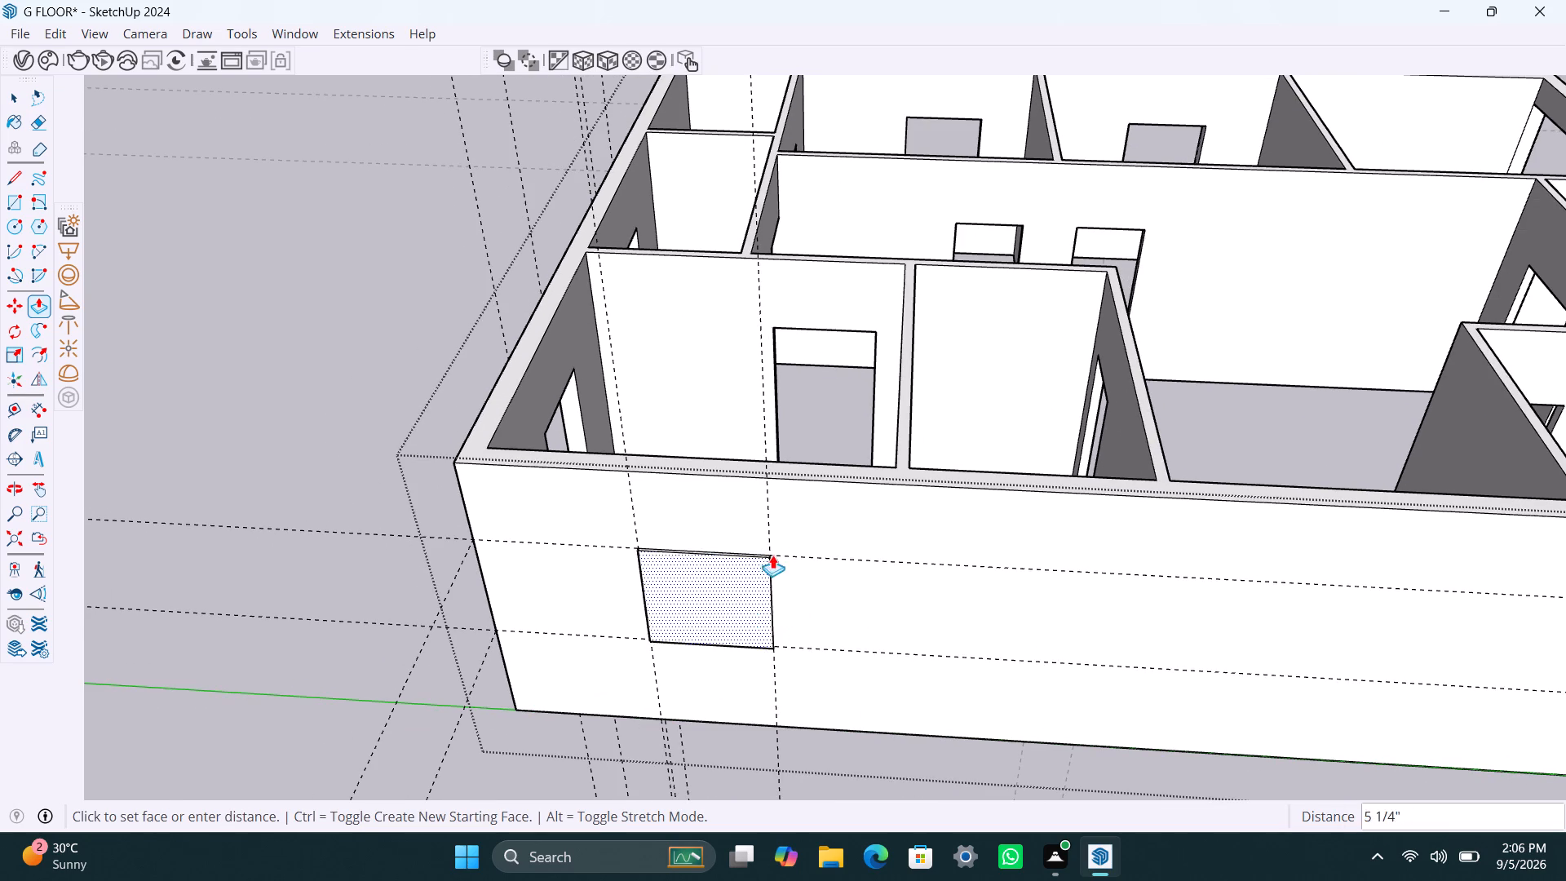
{"action": "left_click", "coordinate": [740, 585]}
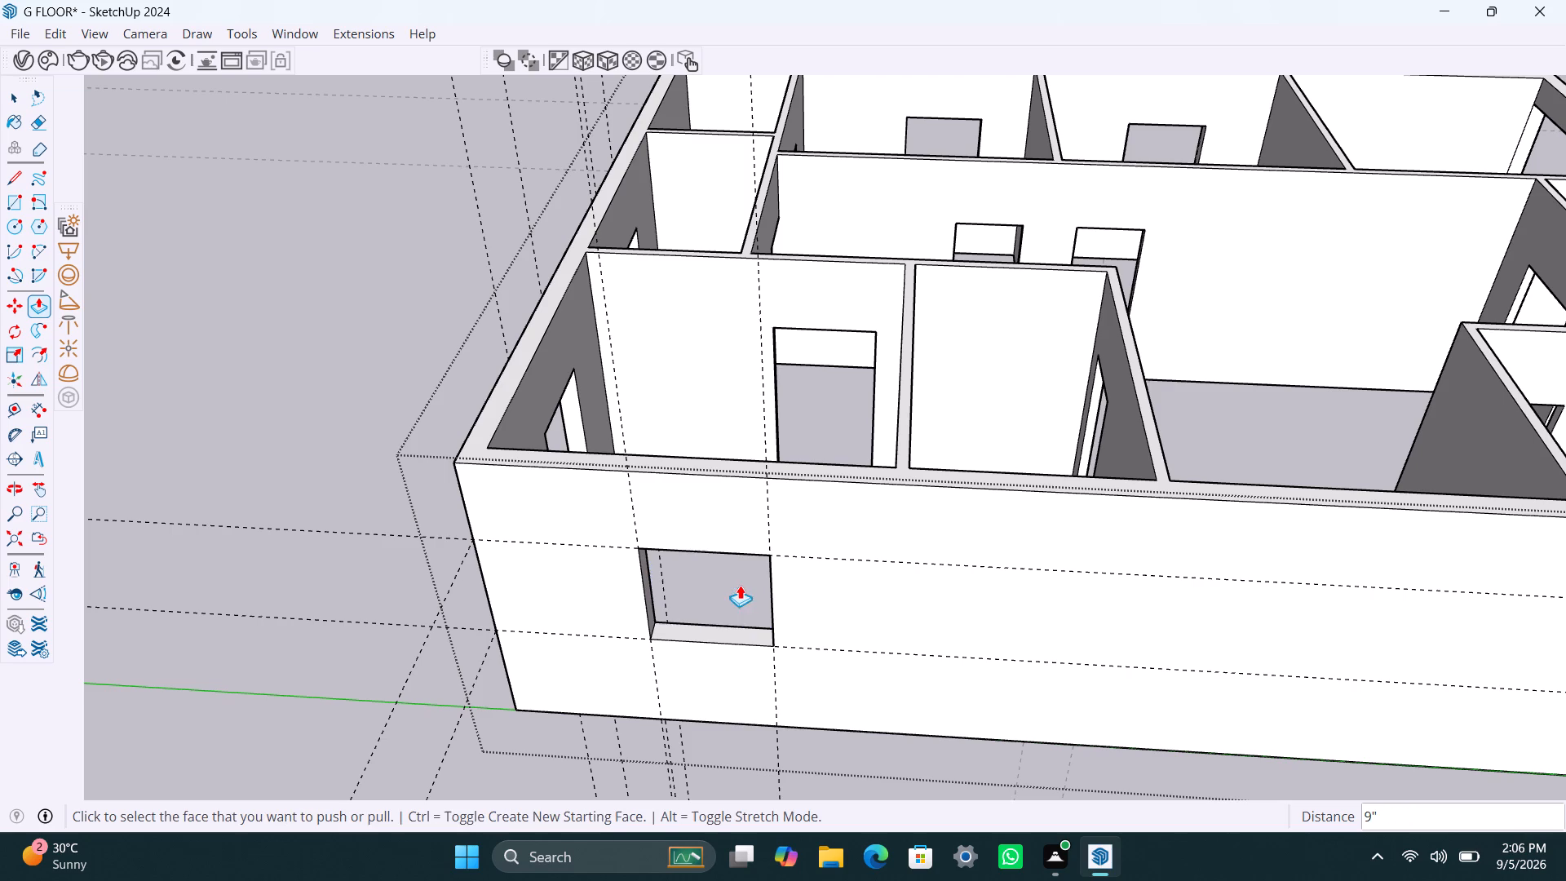
Place a vertical guide about 5' 10" past the new side-wall window's inner edge and another 3' beyond it.
{"action": "scroll", "coordinate": [676, 693], "scroll_direction": "down", "scroll_amount": 4}
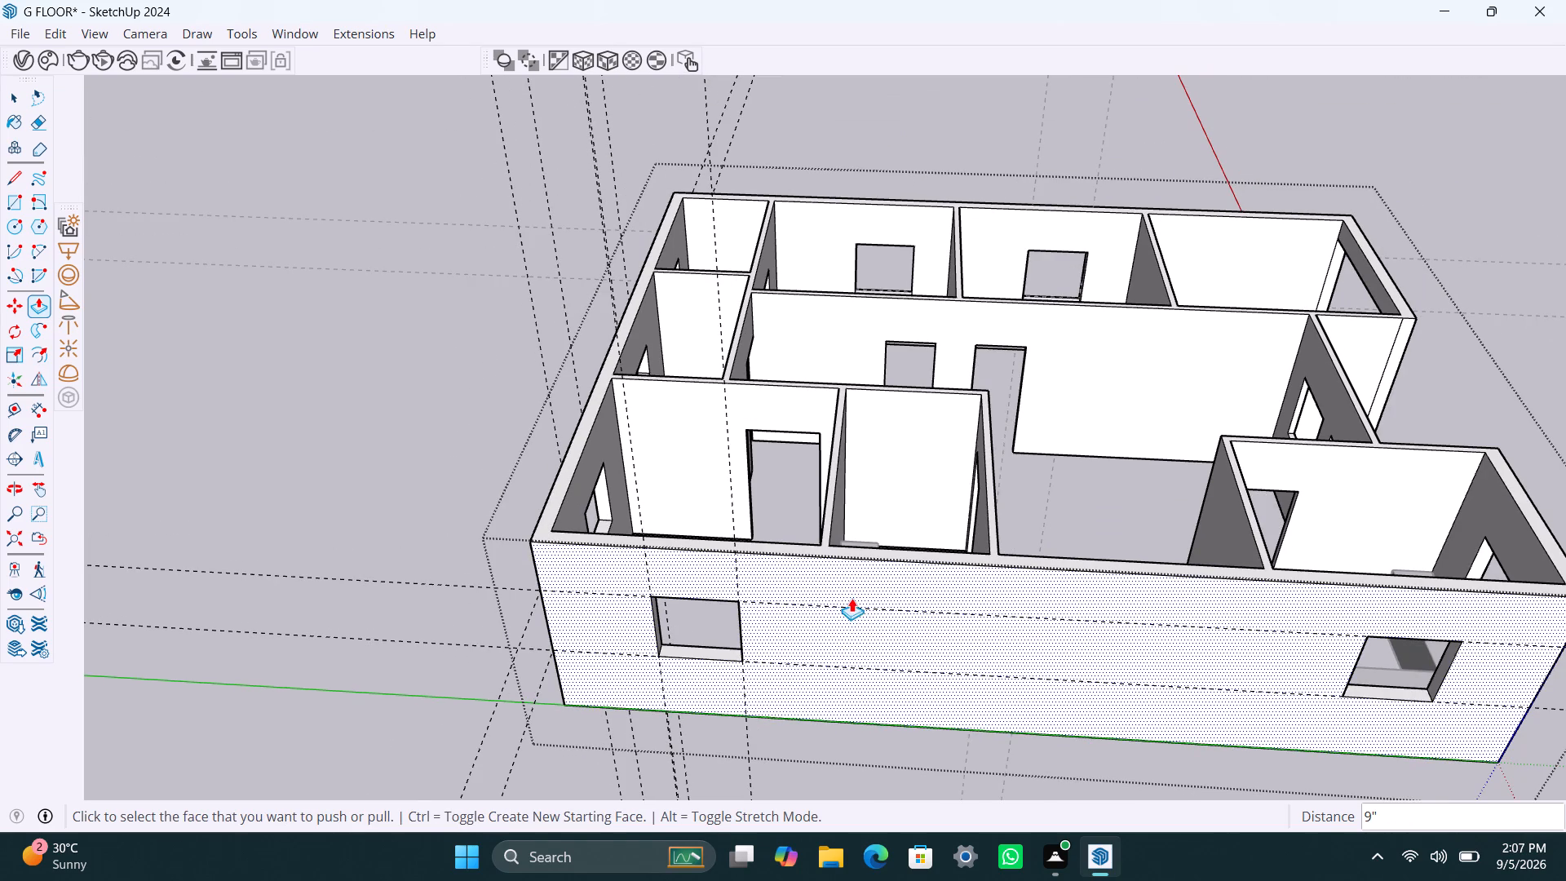
{"action": "key", "text": "space"}
{"action": "key", "text": "t"}
{"action": "left_click", "coordinate": [737, 578]}
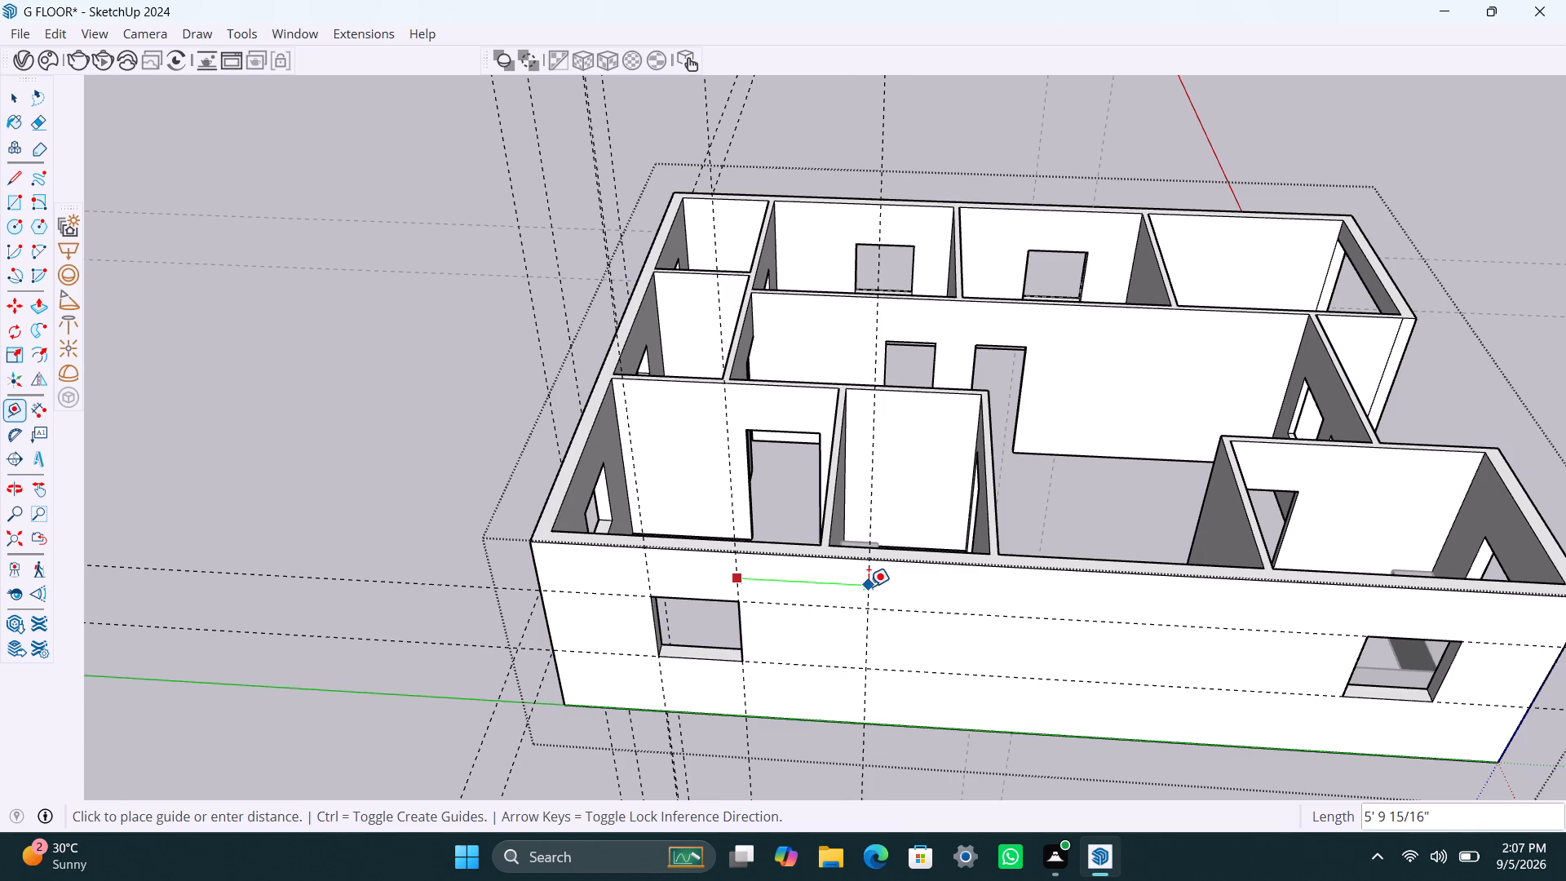
{"action": "left_click", "coordinate": [869, 587]}
{"action": "left_click", "coordinate": [865, 583]}
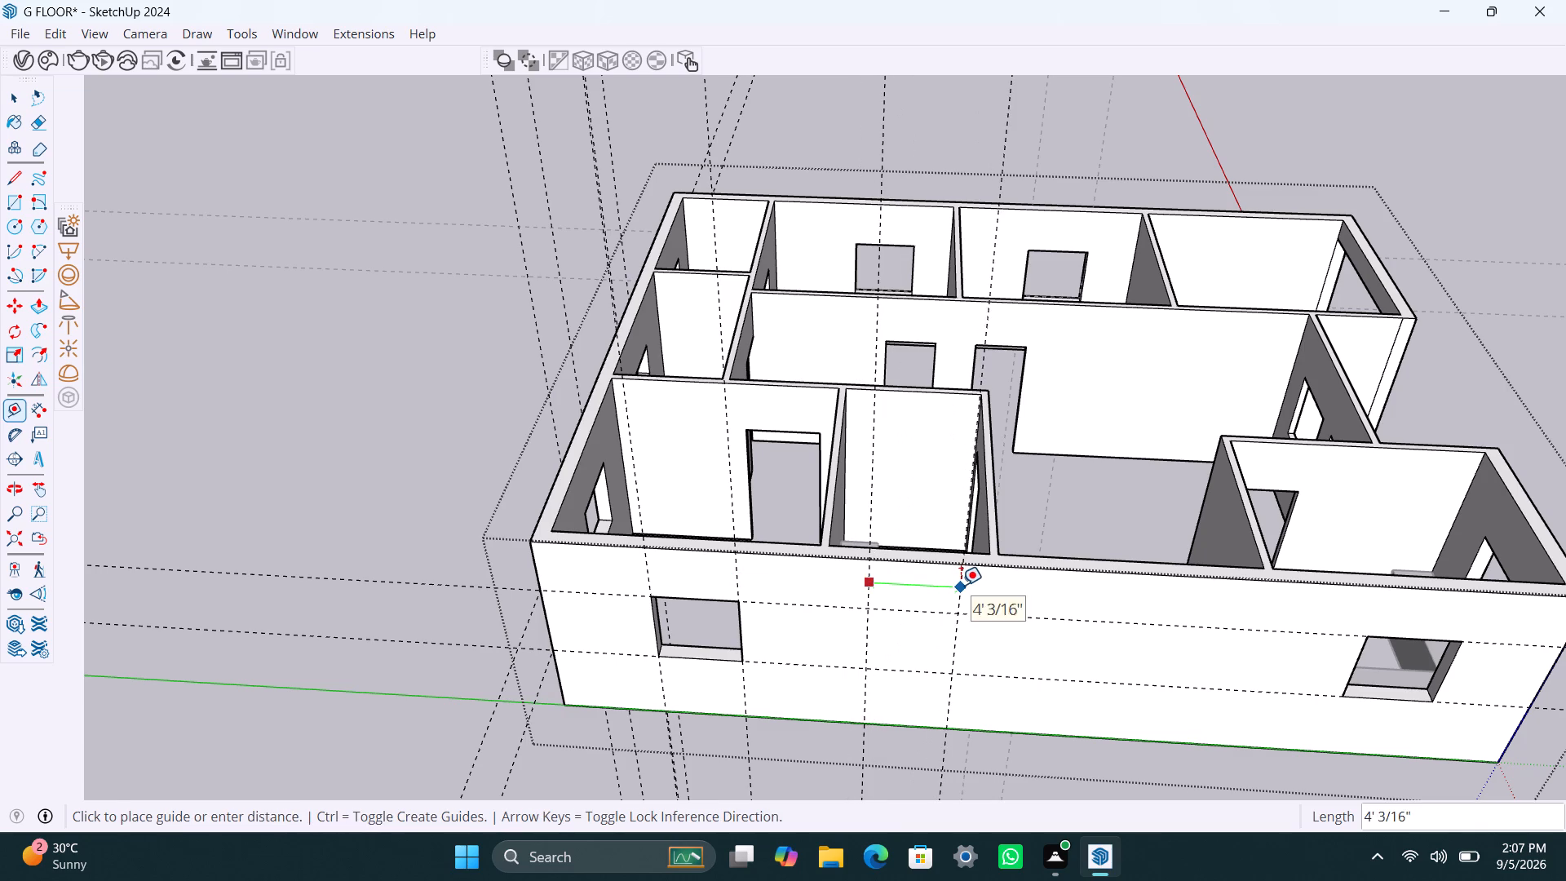
{"action": "key", "text": "3"}
{"action": "key", "text": "apostrophe"}
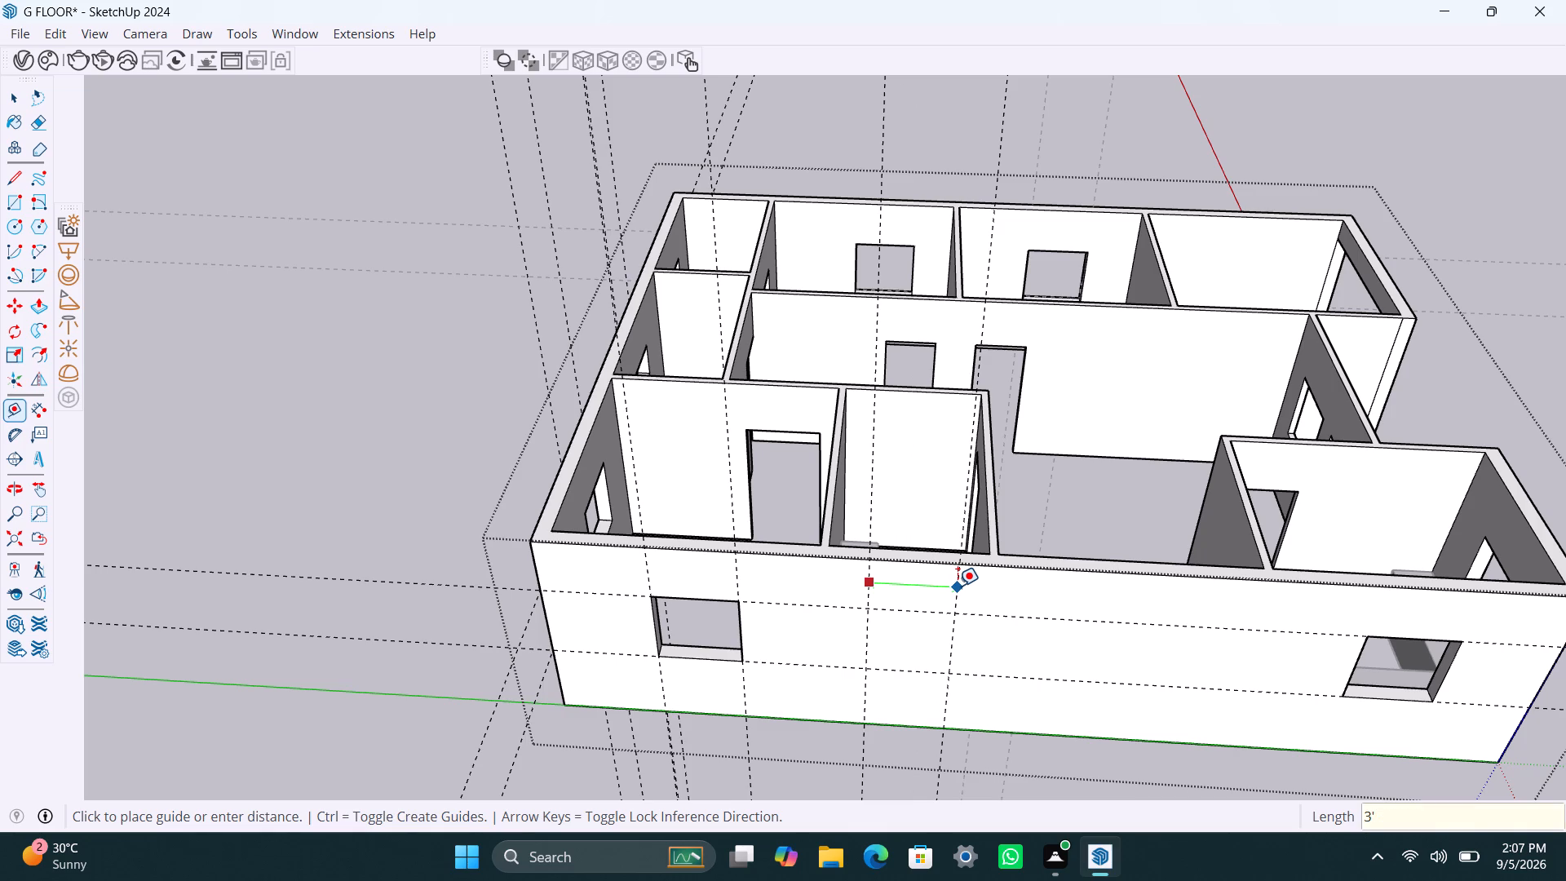
{"action": "key", "text": "Return"}
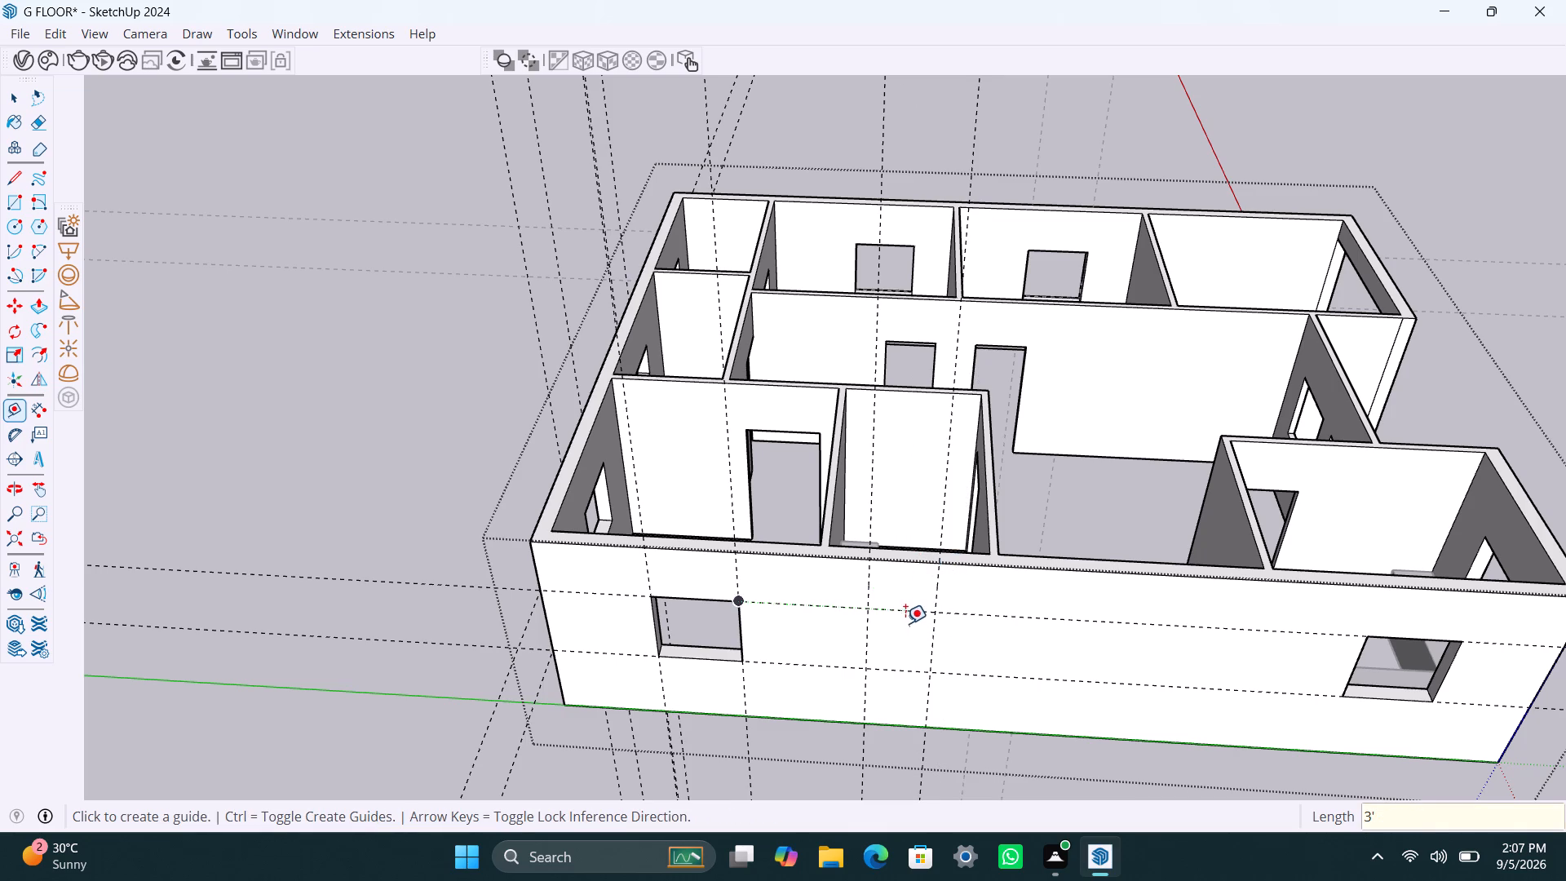
Place a horizontal guide 2' below the upper horizontal guide on the side wall.
{"action": "left_click", "coordinate": [906, 612]}
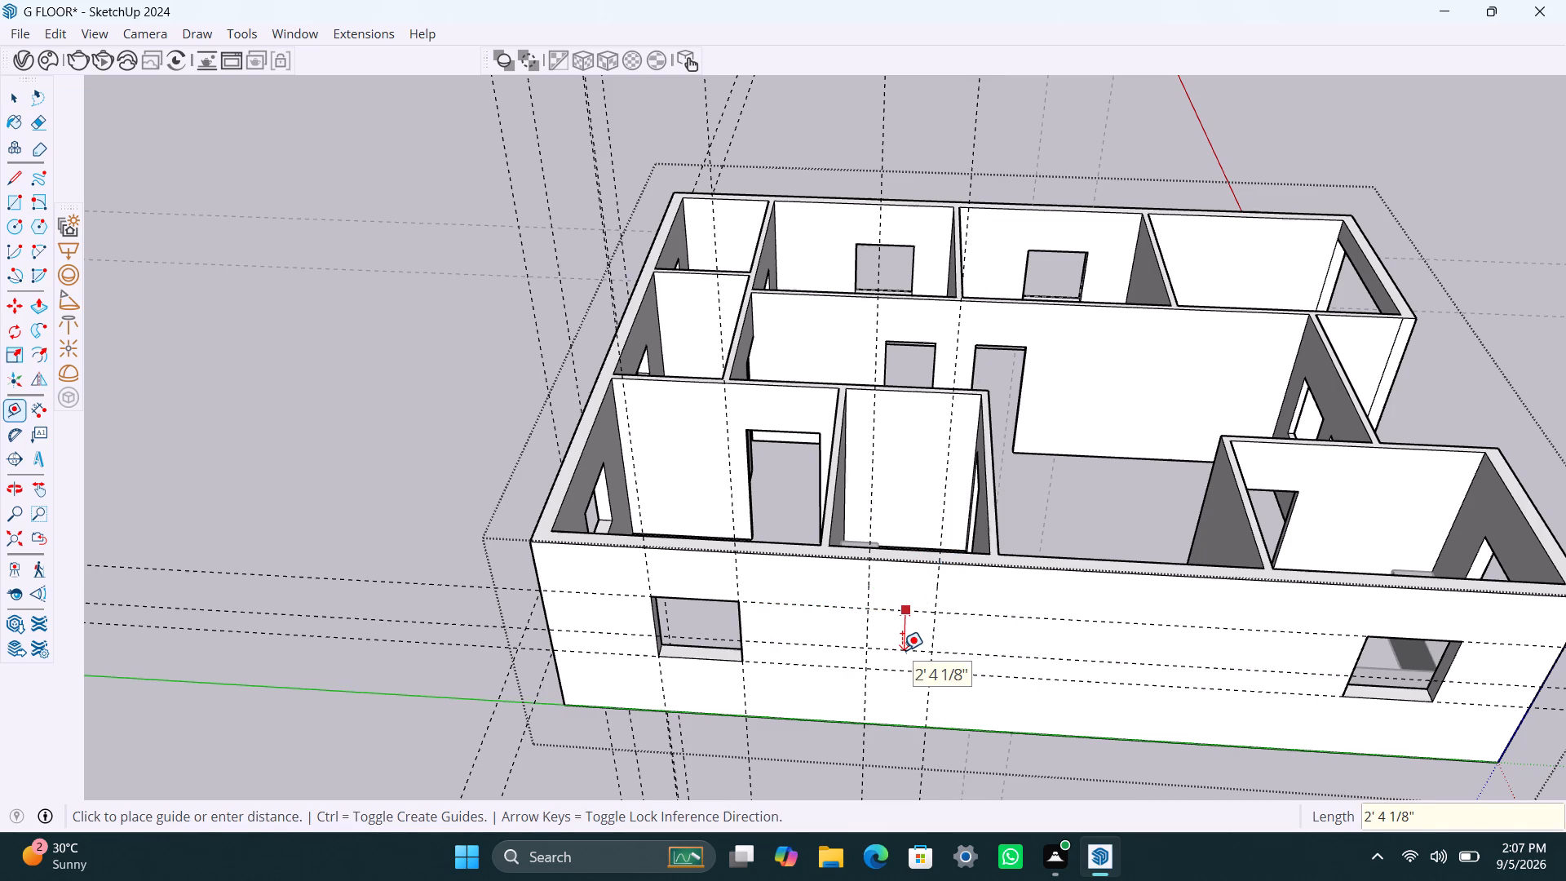
{"action": "type", "text": "2'"}
{"action": "key", "text": "Return"}
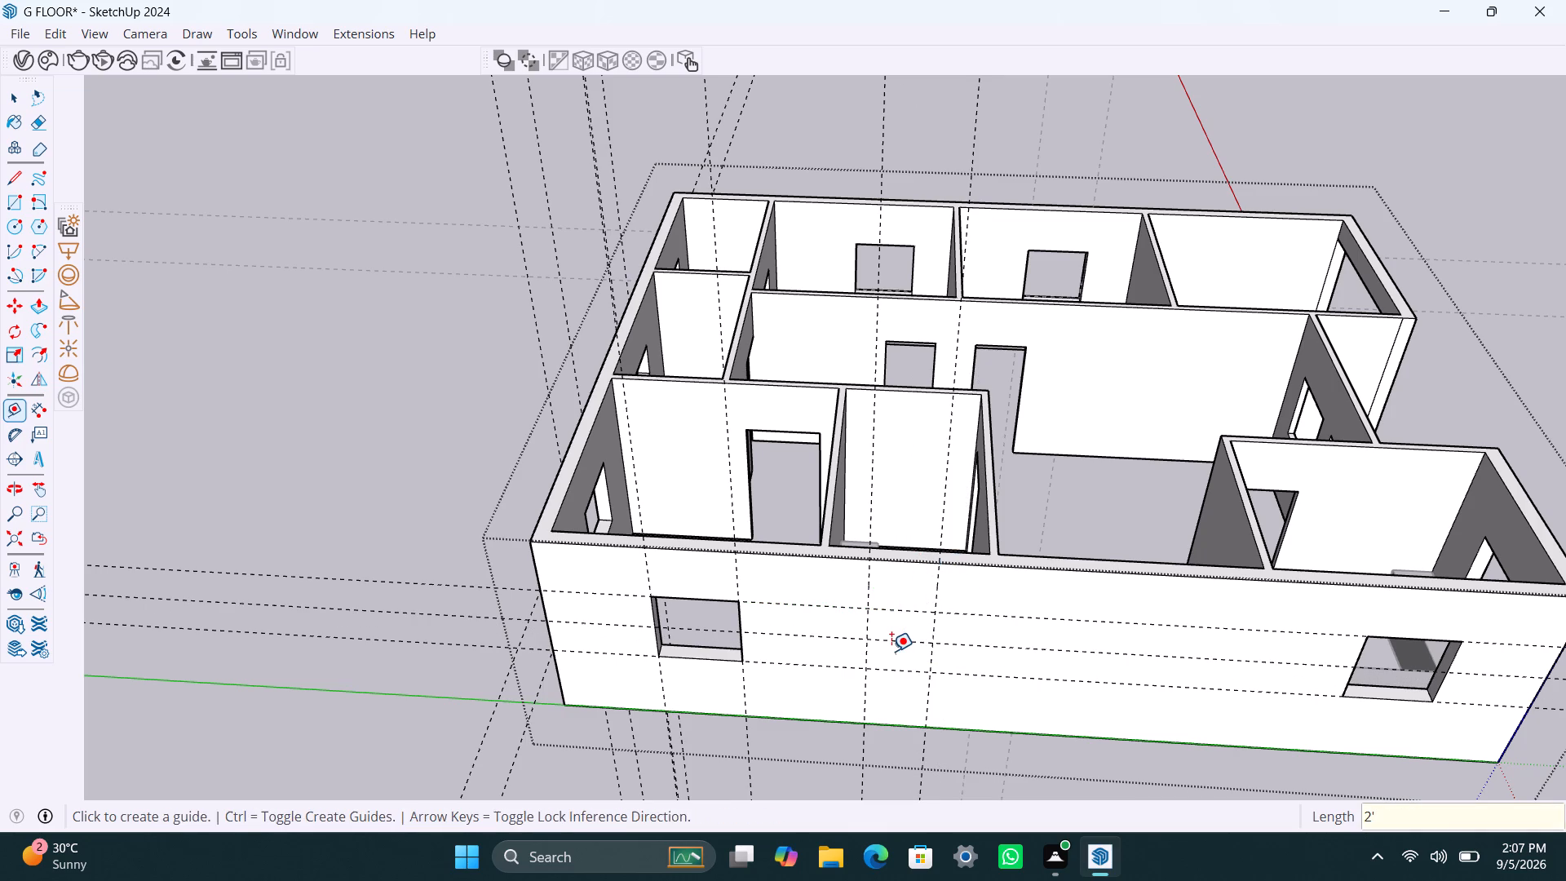
Draw a 3' by 2' rectangle on the side wall between the two vertical guides and the upper two horizontal guides.
{"action": "key", "text": "space"}
{"action": "key", "text": "r"}
{"action": "scroll", "coordinate": [886, 640], "scroll_direction": "up", "scroll_amount": 4}
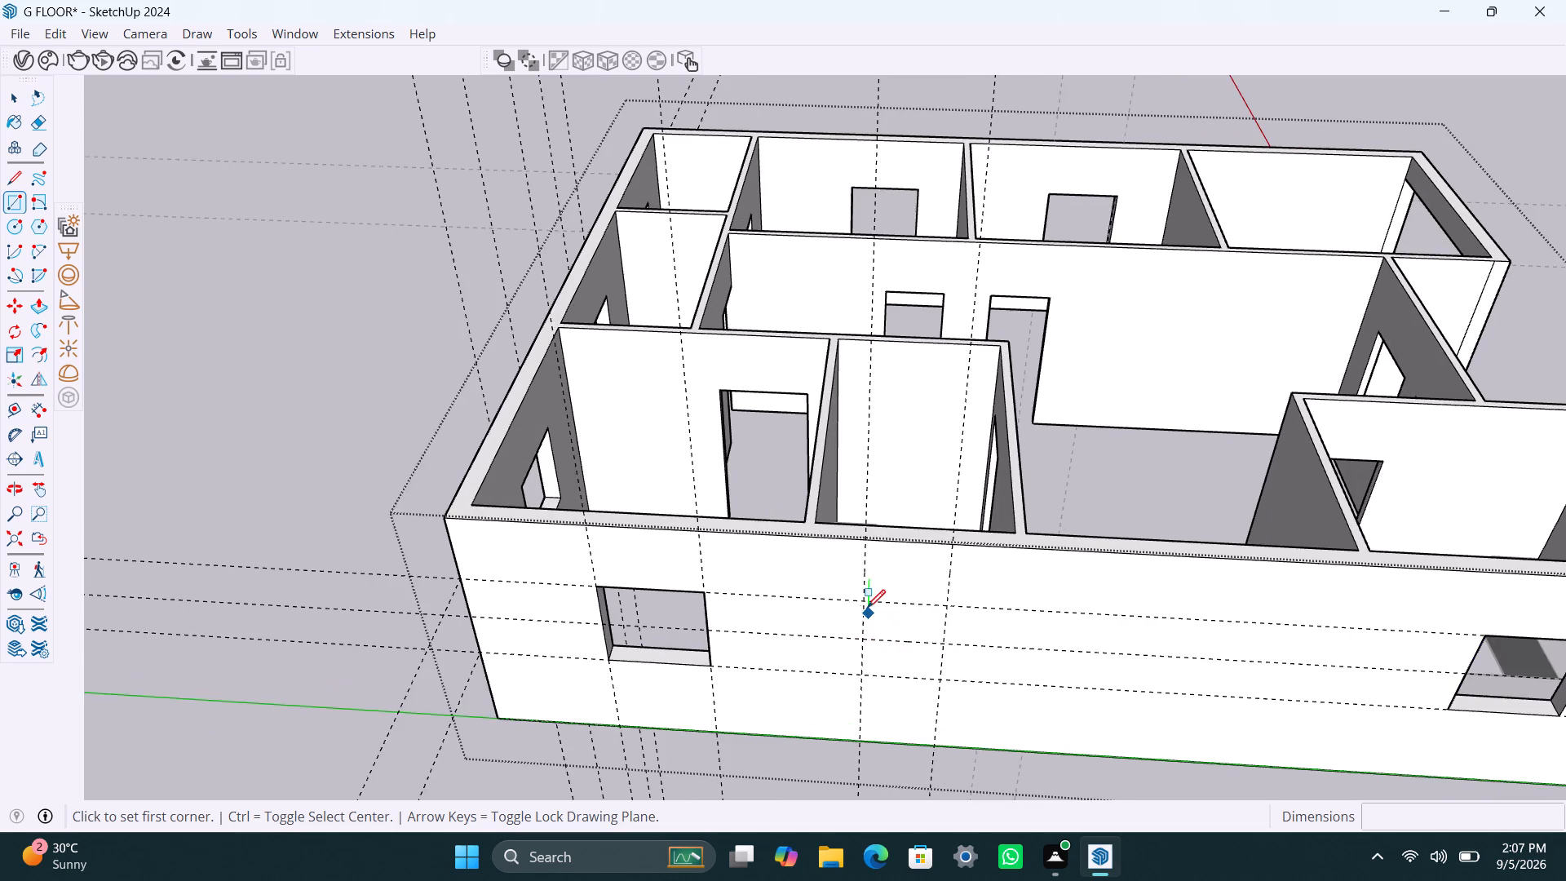
{"action": "left_click", "coordinate": [863, 603]}
{"action": "left_click", "coordinate": [960, 653]}
Push the 3' by 2' side-wall rectangle in 9" to cut the small window opening through the wall.
{"action": "key", "text": "space"}
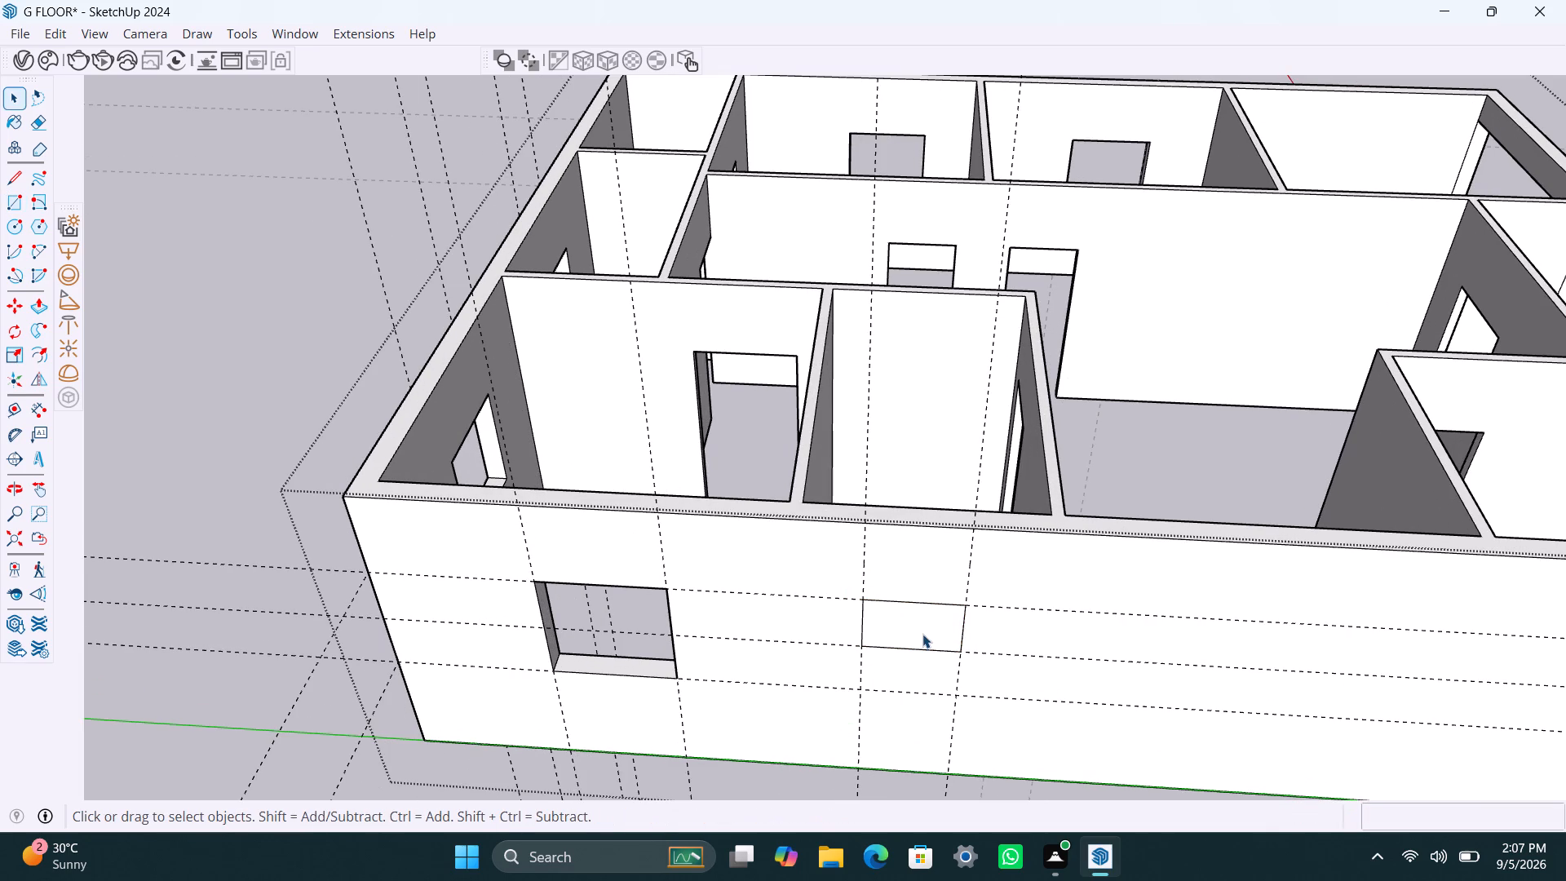
{"action": "left_click", "coordinate": [922, 634]}
{"action": "key", "text": "p"}
{"action": "left_click", "coordinate": [922, 634]}
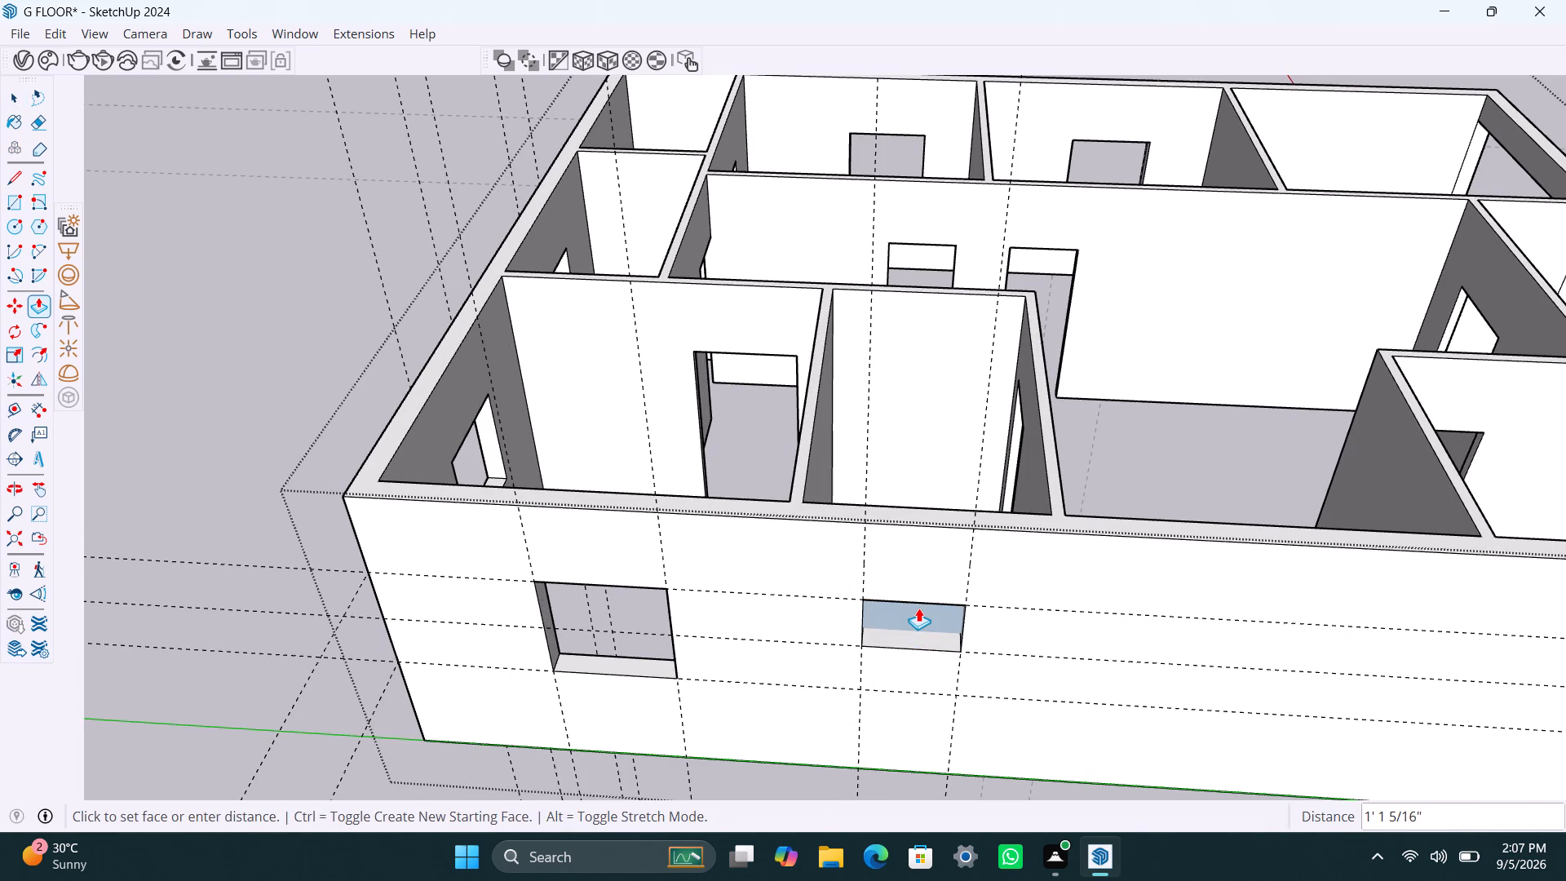
{"action": "scroll", "coordinate": [922, 612], "scroll_direction": "up", "scroll_amount": 3}
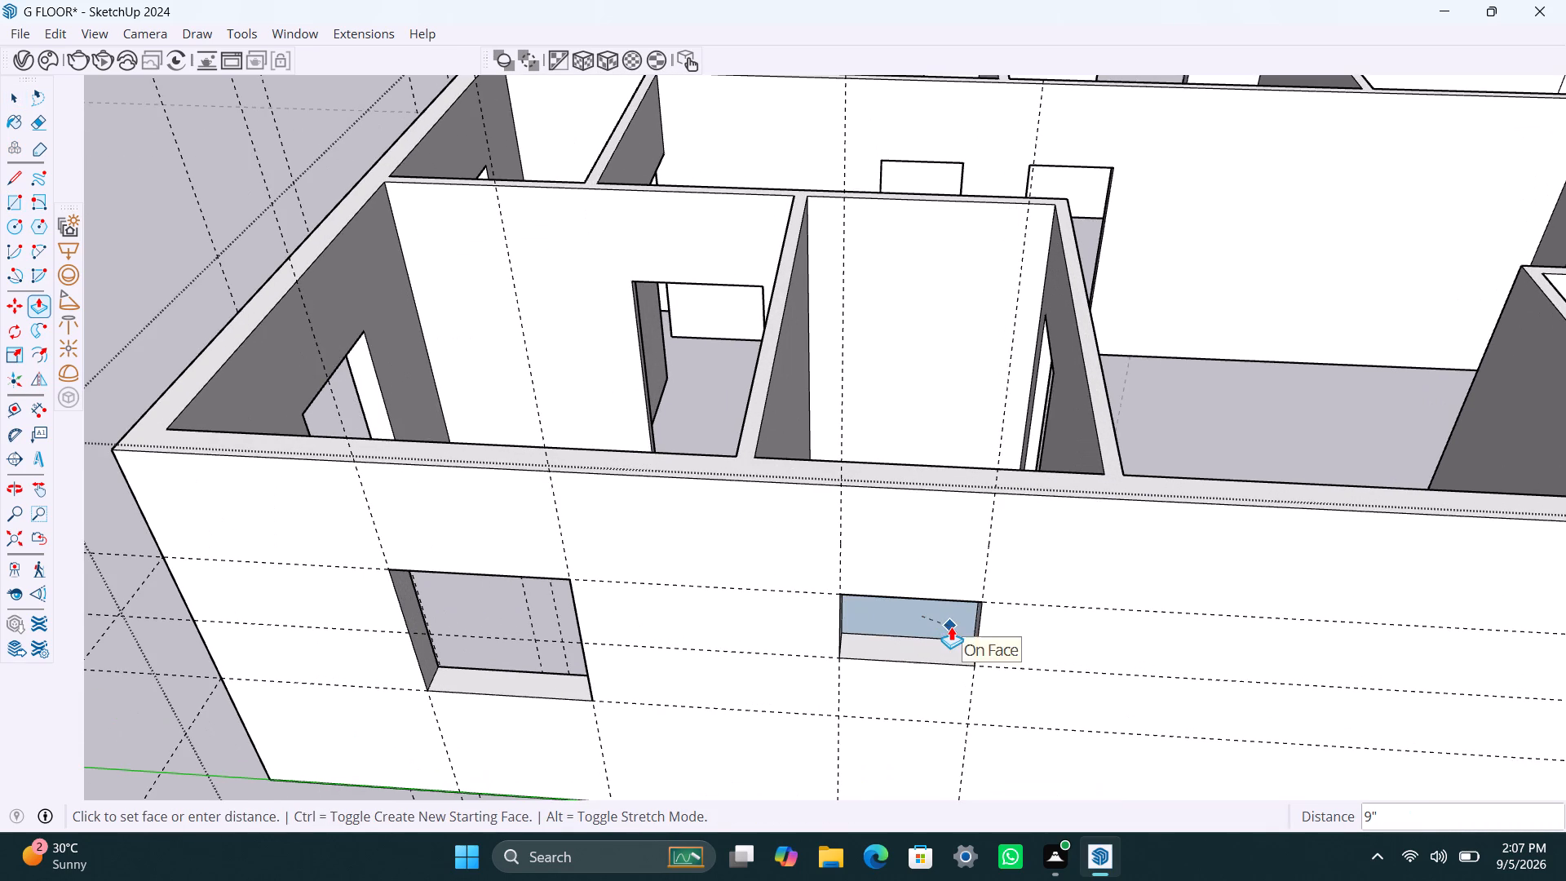
{"action": "left_click", "coordinate": [951, 626]}
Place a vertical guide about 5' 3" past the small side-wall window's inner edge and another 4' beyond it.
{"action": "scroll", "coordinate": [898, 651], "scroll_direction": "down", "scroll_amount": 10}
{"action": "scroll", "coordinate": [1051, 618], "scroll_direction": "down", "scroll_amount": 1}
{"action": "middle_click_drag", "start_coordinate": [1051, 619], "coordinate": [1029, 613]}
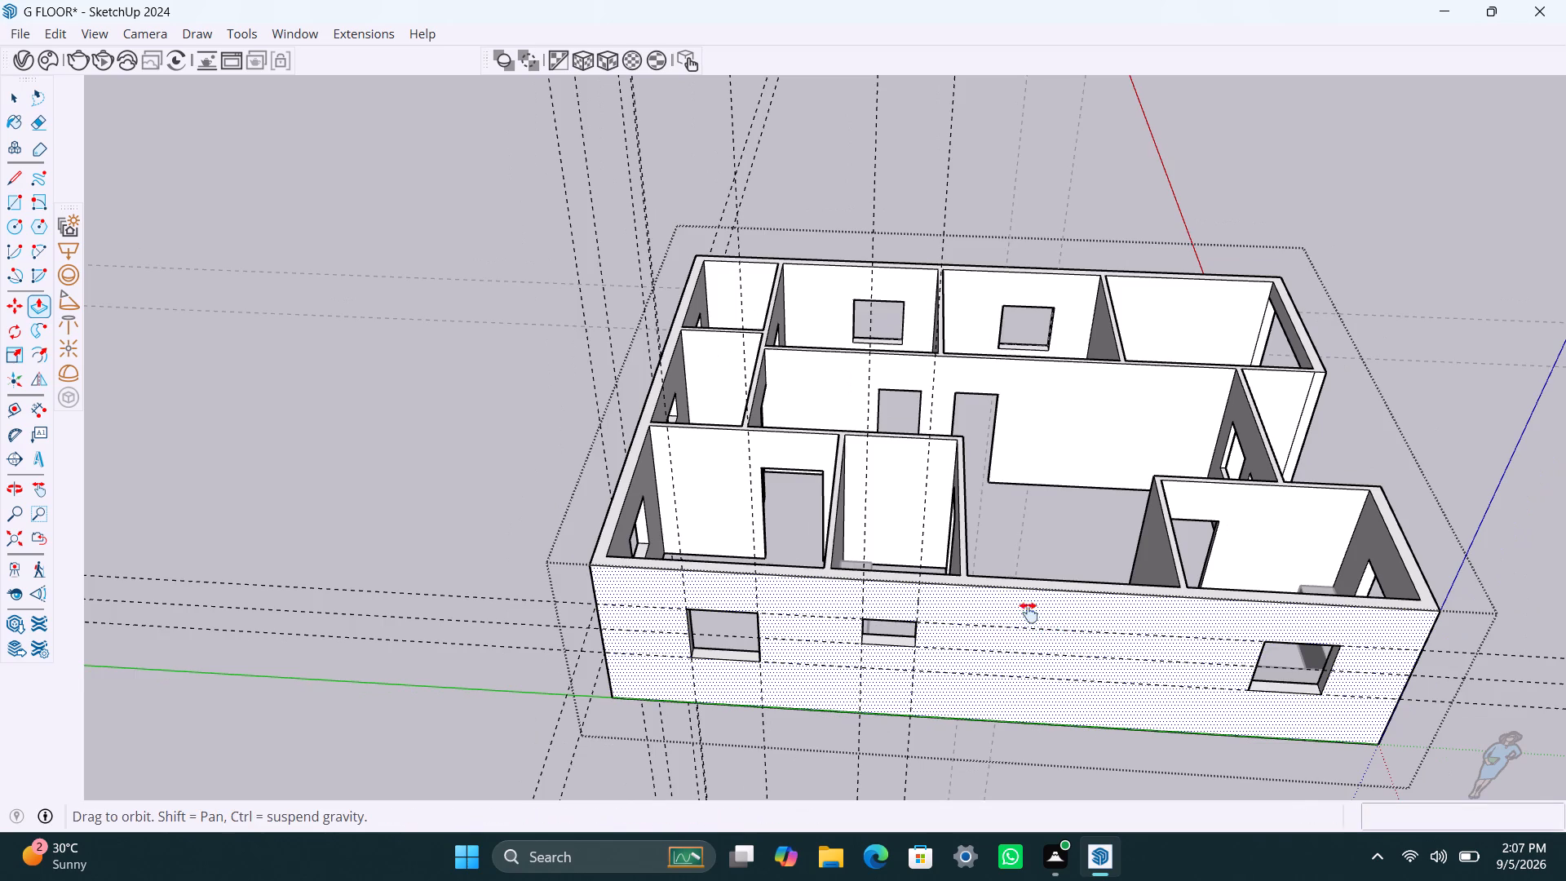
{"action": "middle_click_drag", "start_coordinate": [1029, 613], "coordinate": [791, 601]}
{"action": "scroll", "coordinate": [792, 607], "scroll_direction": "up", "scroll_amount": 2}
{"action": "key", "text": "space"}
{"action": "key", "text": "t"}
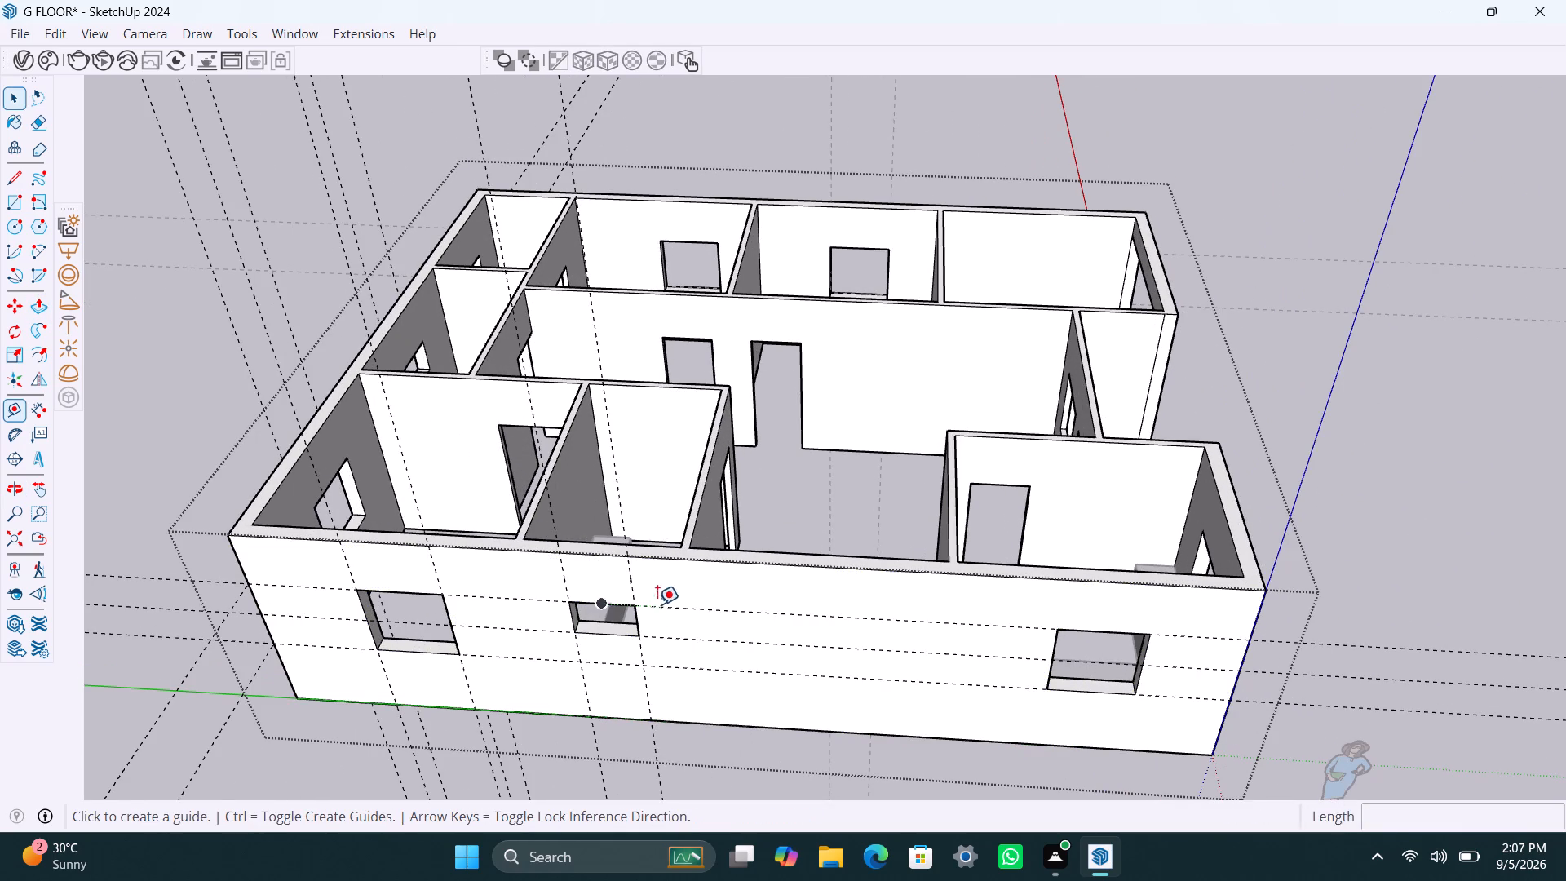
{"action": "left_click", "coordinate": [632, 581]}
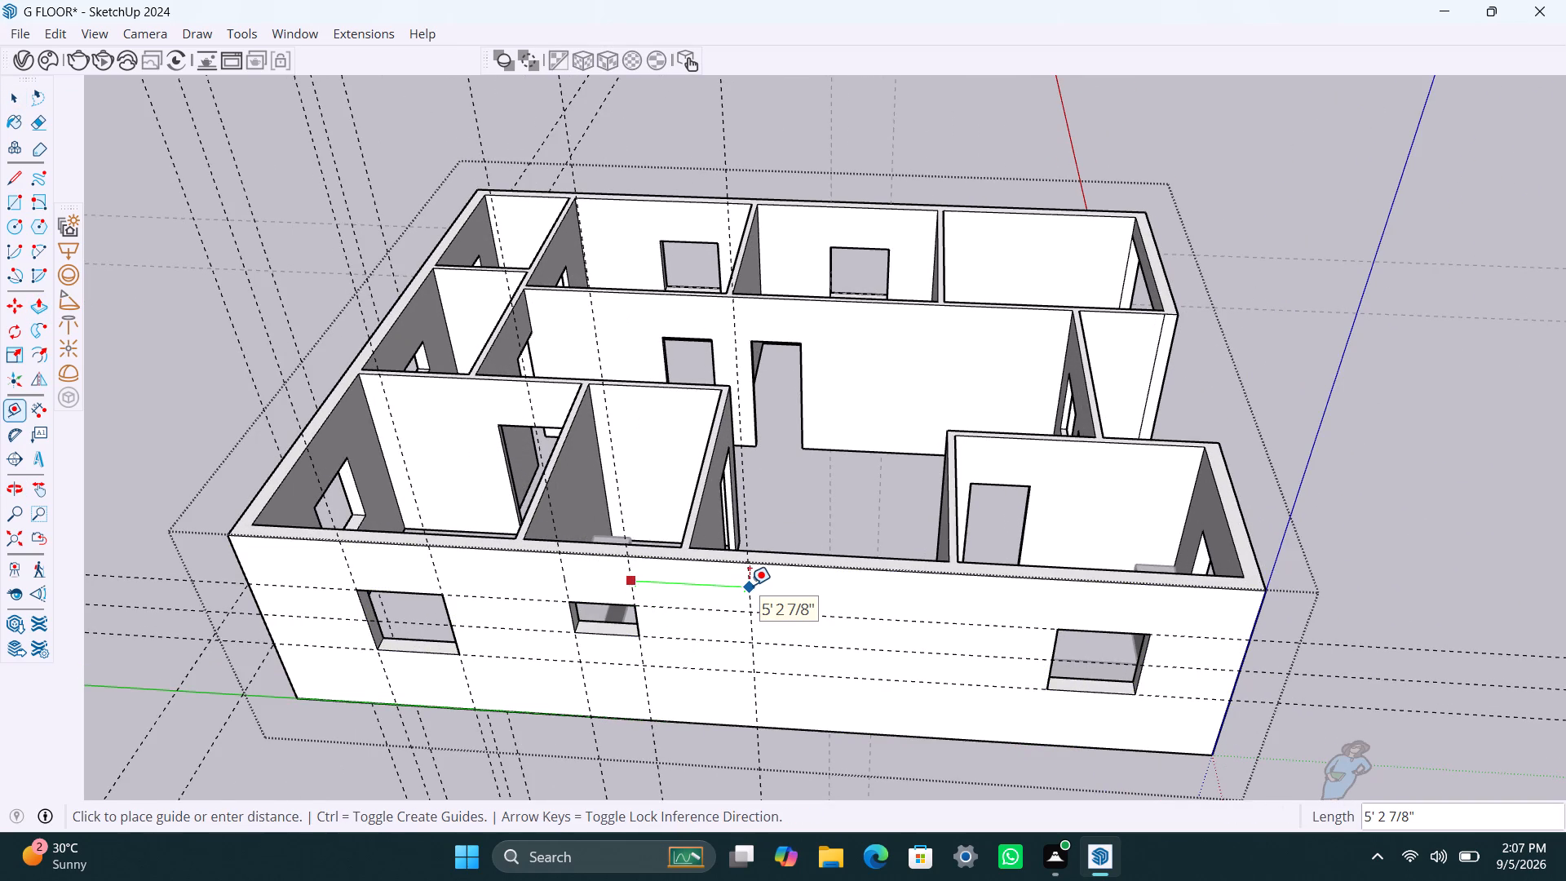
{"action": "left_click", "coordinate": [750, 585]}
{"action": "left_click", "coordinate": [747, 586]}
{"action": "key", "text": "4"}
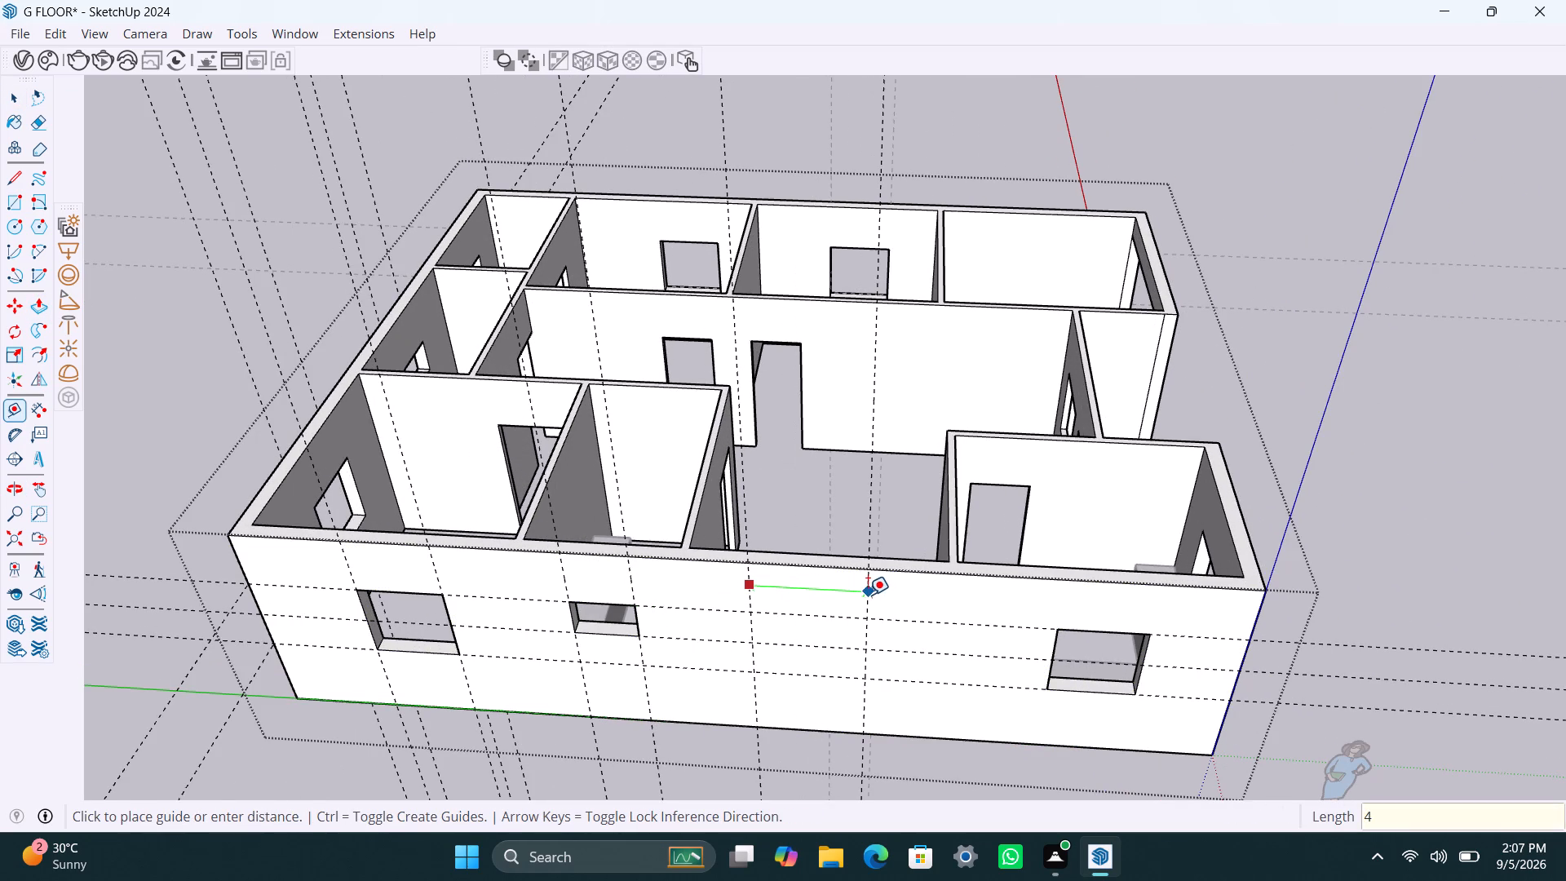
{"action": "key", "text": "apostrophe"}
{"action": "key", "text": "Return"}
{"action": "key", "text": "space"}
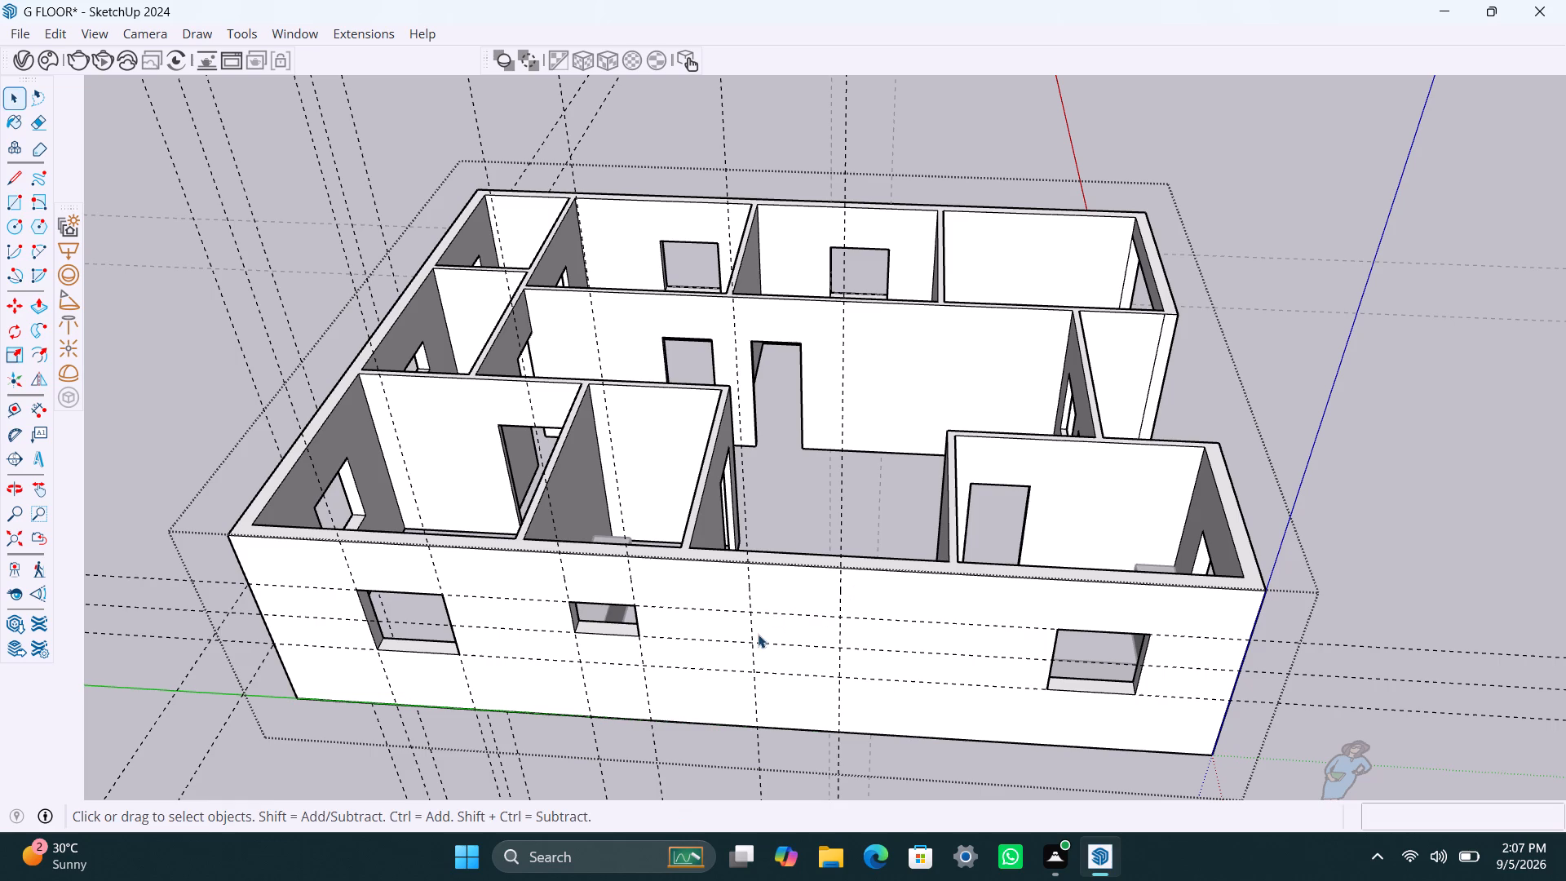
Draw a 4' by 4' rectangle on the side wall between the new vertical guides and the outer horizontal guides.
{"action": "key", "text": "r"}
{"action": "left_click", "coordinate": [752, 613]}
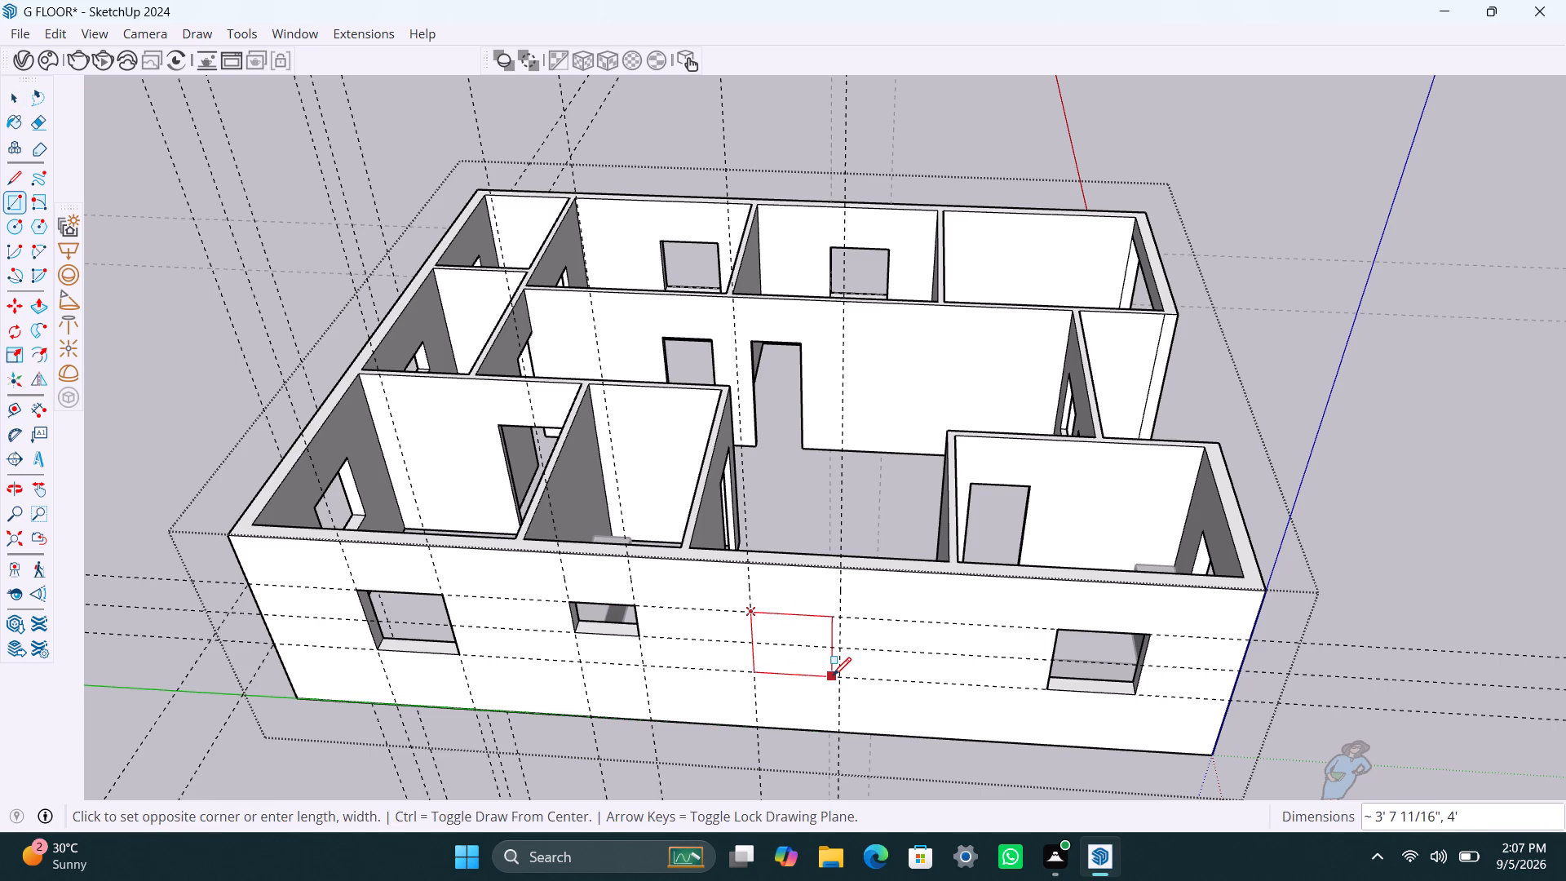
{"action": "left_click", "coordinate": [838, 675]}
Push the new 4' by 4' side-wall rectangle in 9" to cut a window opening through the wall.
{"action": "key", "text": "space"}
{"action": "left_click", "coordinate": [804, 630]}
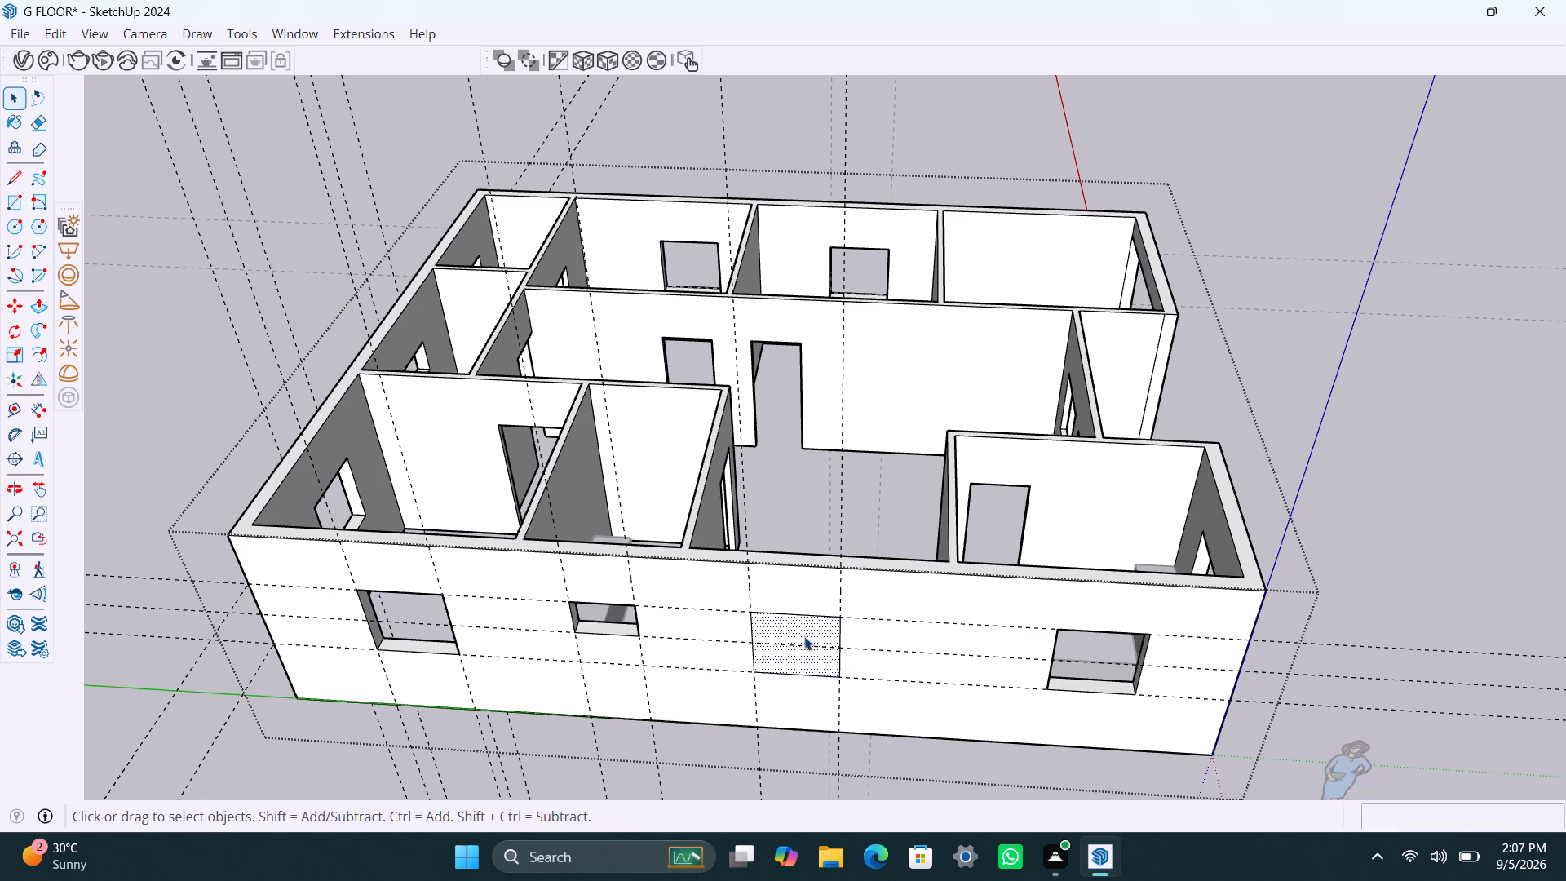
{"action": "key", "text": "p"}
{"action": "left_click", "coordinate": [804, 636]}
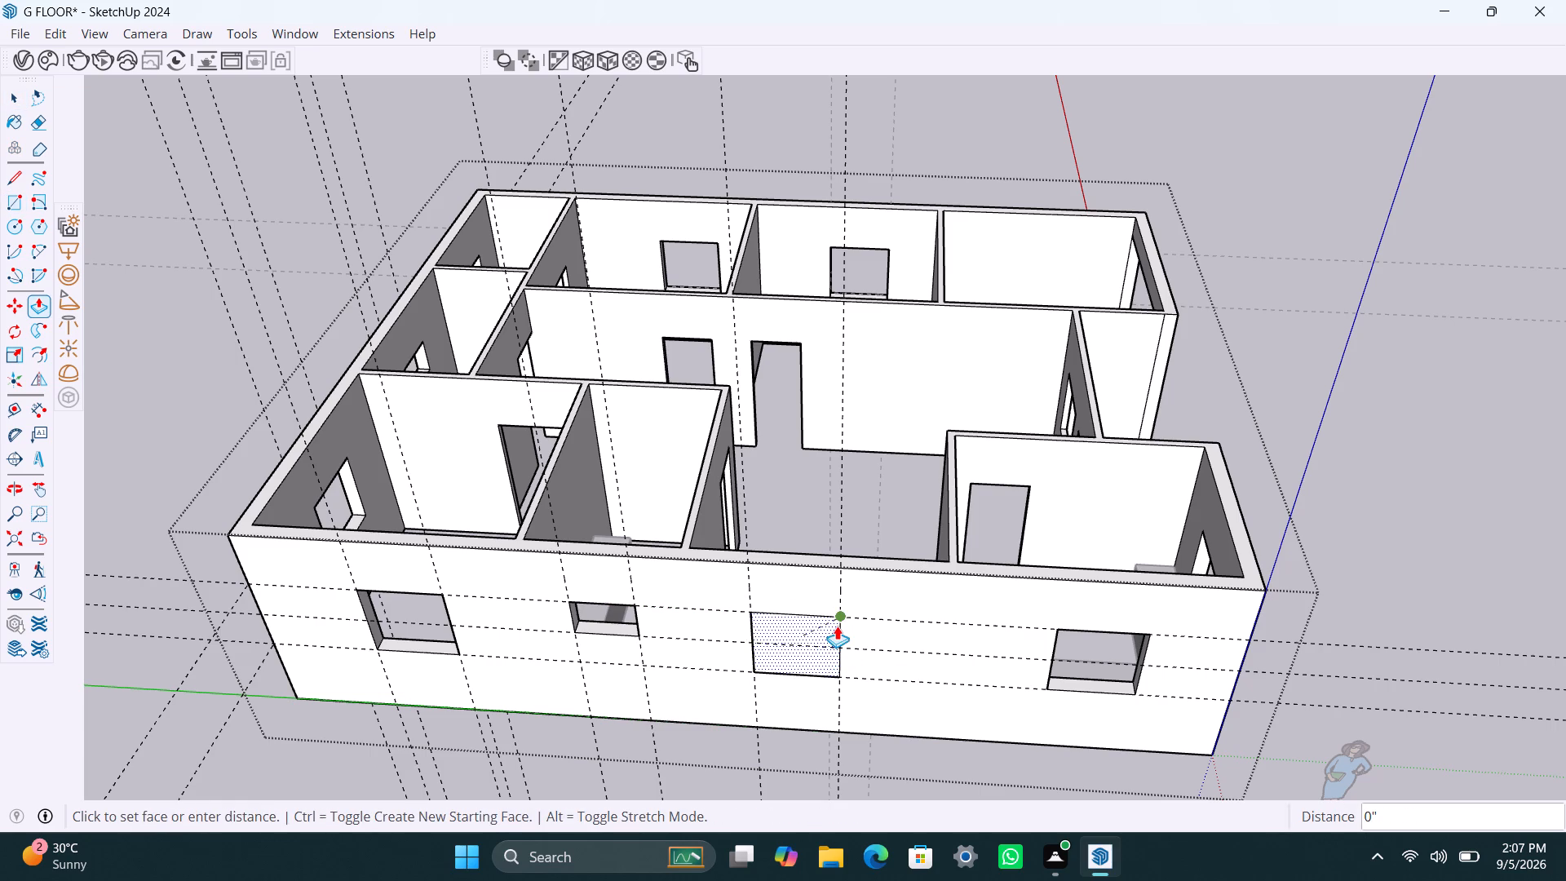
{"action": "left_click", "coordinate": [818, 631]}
Save the model.
{"action": "scroll", "coordinate": [874, 688], "scroll_direction": "down", "scroll_amount": 6}
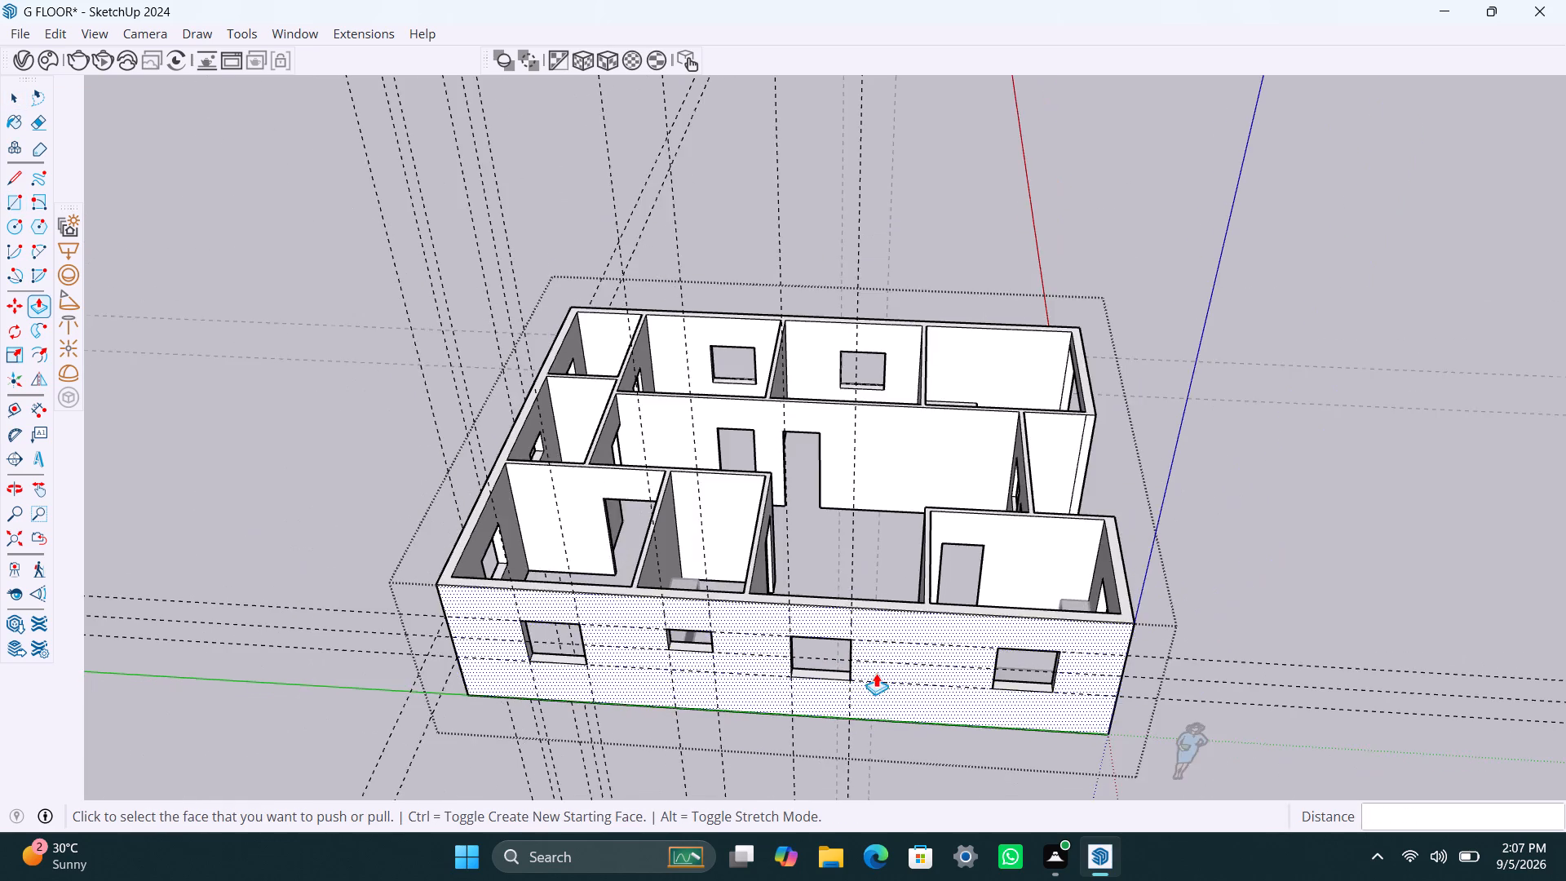
{"action": "scroll", "coordinate": [876, 673], "scroll_direction": "down", "scroll_amount": 1}
{"action": "middle_click_drag", "start_coordinate": [906, 587], "coordinate": [290, 641]}
{"action": "scroll", "coordinate": [784, 540], "scroll_direction": "up", "scroll_amount": 3}
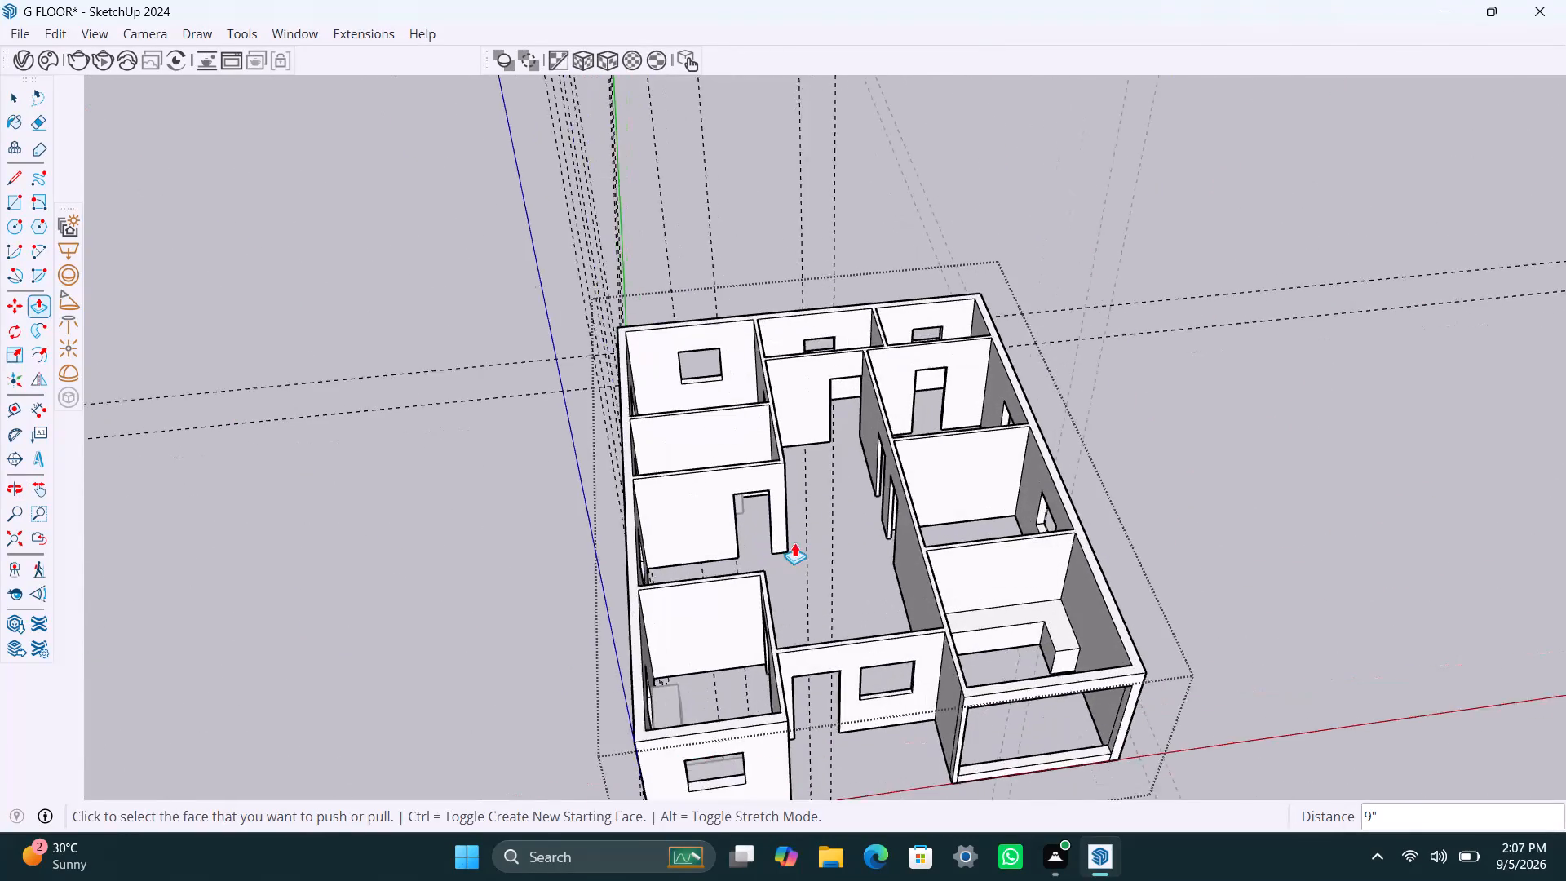
{"action": "middle_click_drag", "start_coordinate": [821, 552], "coordinate": [642, 622]}
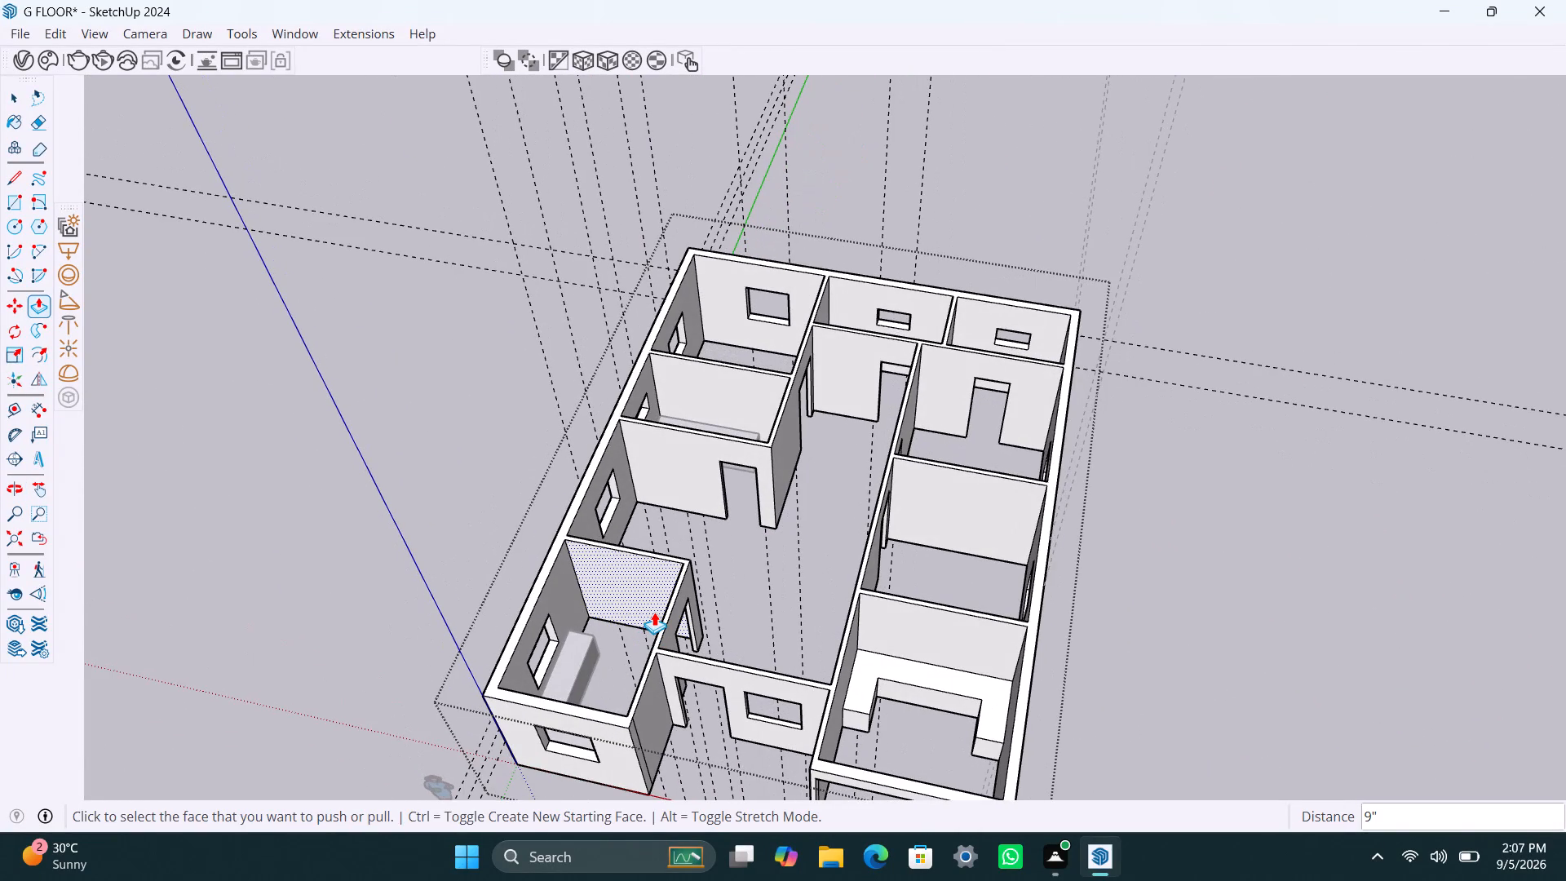
{"action": "key", "text": "ctrl+s"}
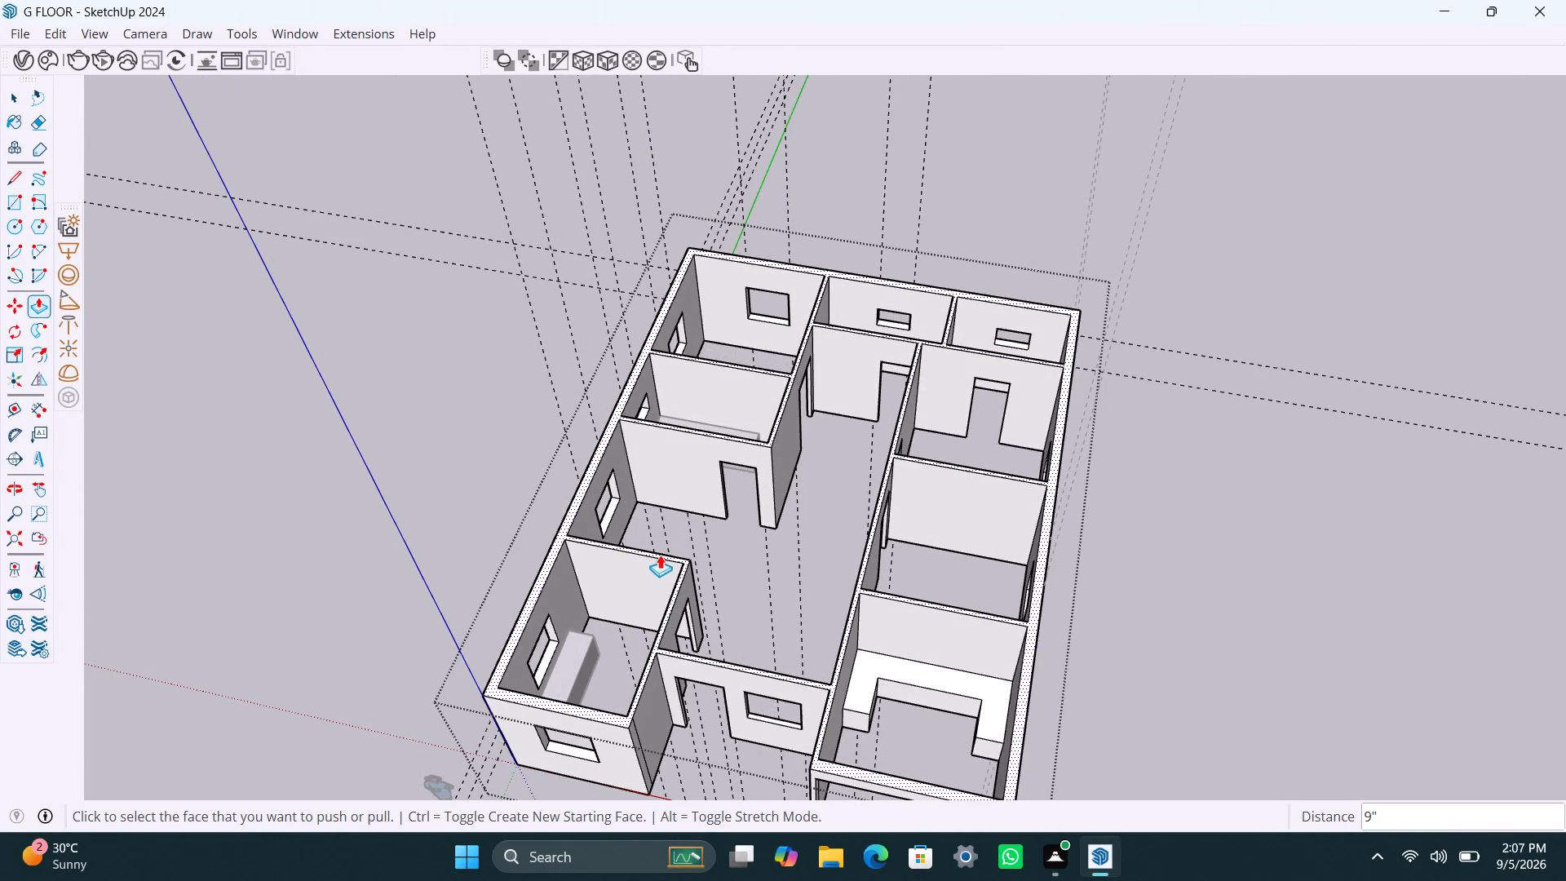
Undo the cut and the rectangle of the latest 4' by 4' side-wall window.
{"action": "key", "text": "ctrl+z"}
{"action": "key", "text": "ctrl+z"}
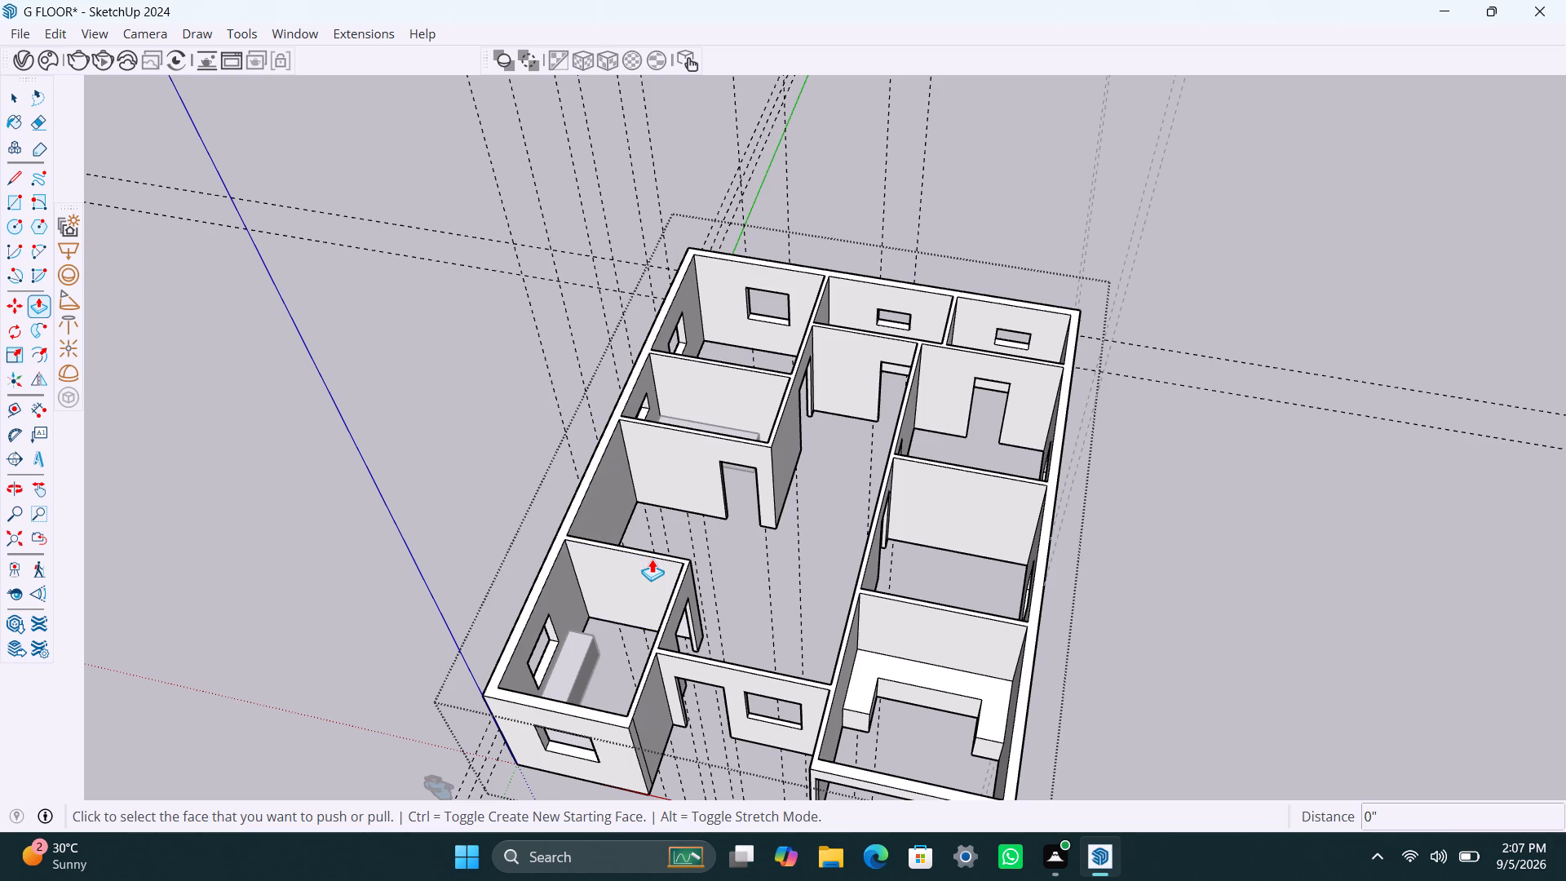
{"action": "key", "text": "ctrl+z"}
Place a vertical guide about 2' 7" past the small side-wall window's inner edge, aligned with the adjacent partition wall.
{"action": "scroll", "coordinate": [542, 567], "scroll_direction": "down", "scroll_amount": 4}
{"action": "middle_click_drag", "start_coordinate": [475, 598], "coordinate": [1219, 579]}
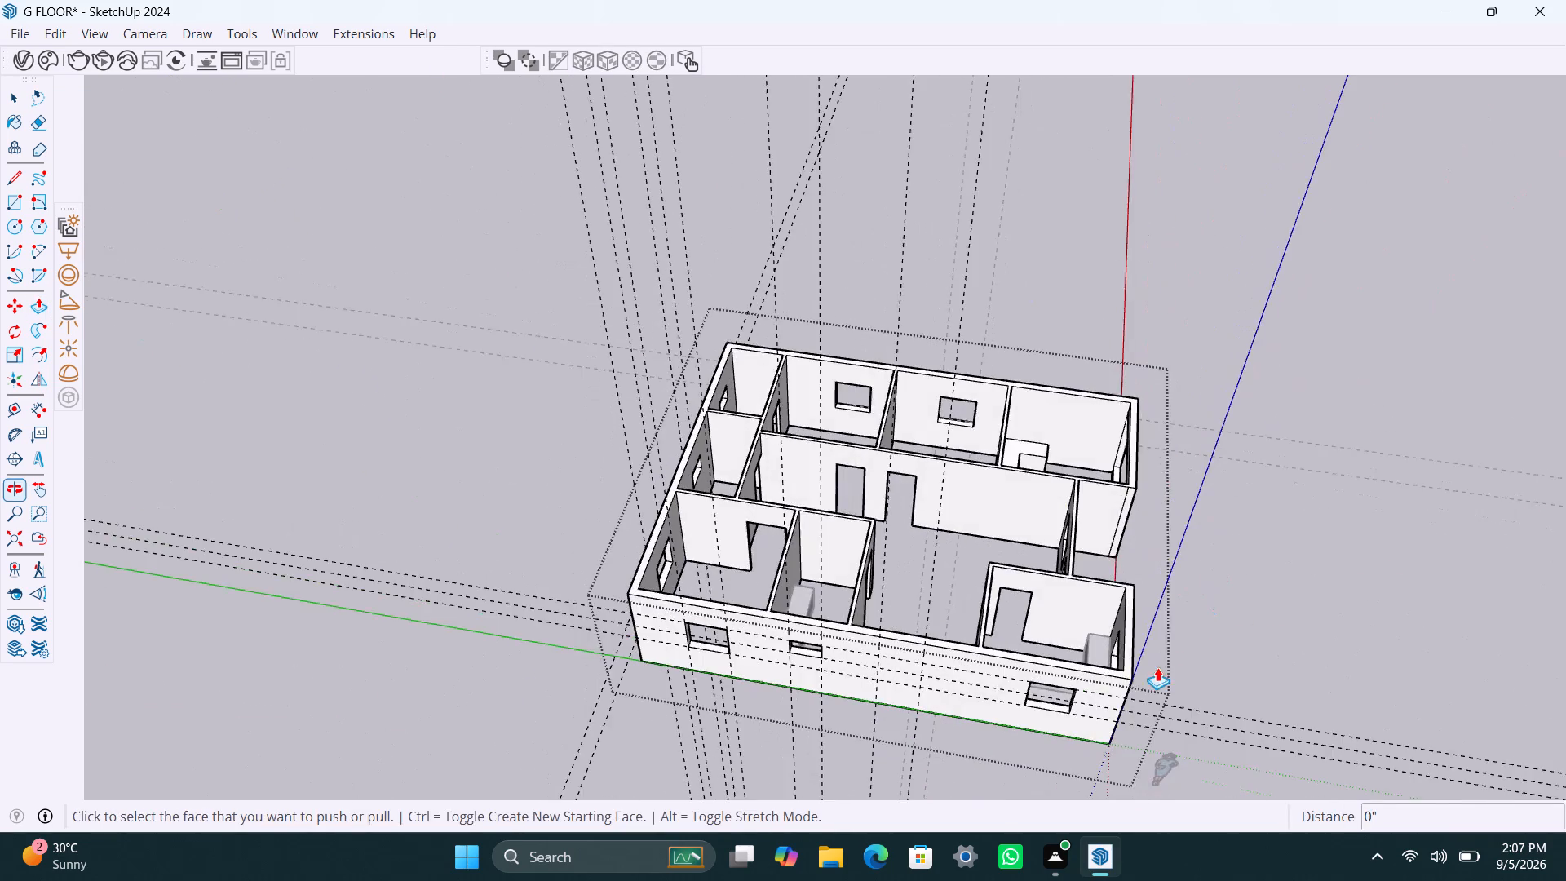
{"action": "scroll", "coordinate": [943, 675], "scroll_direction": "up", "scroll_amount": 7}
{"action": "key", "text": "space"}
{"action": "key", "text": "t"}
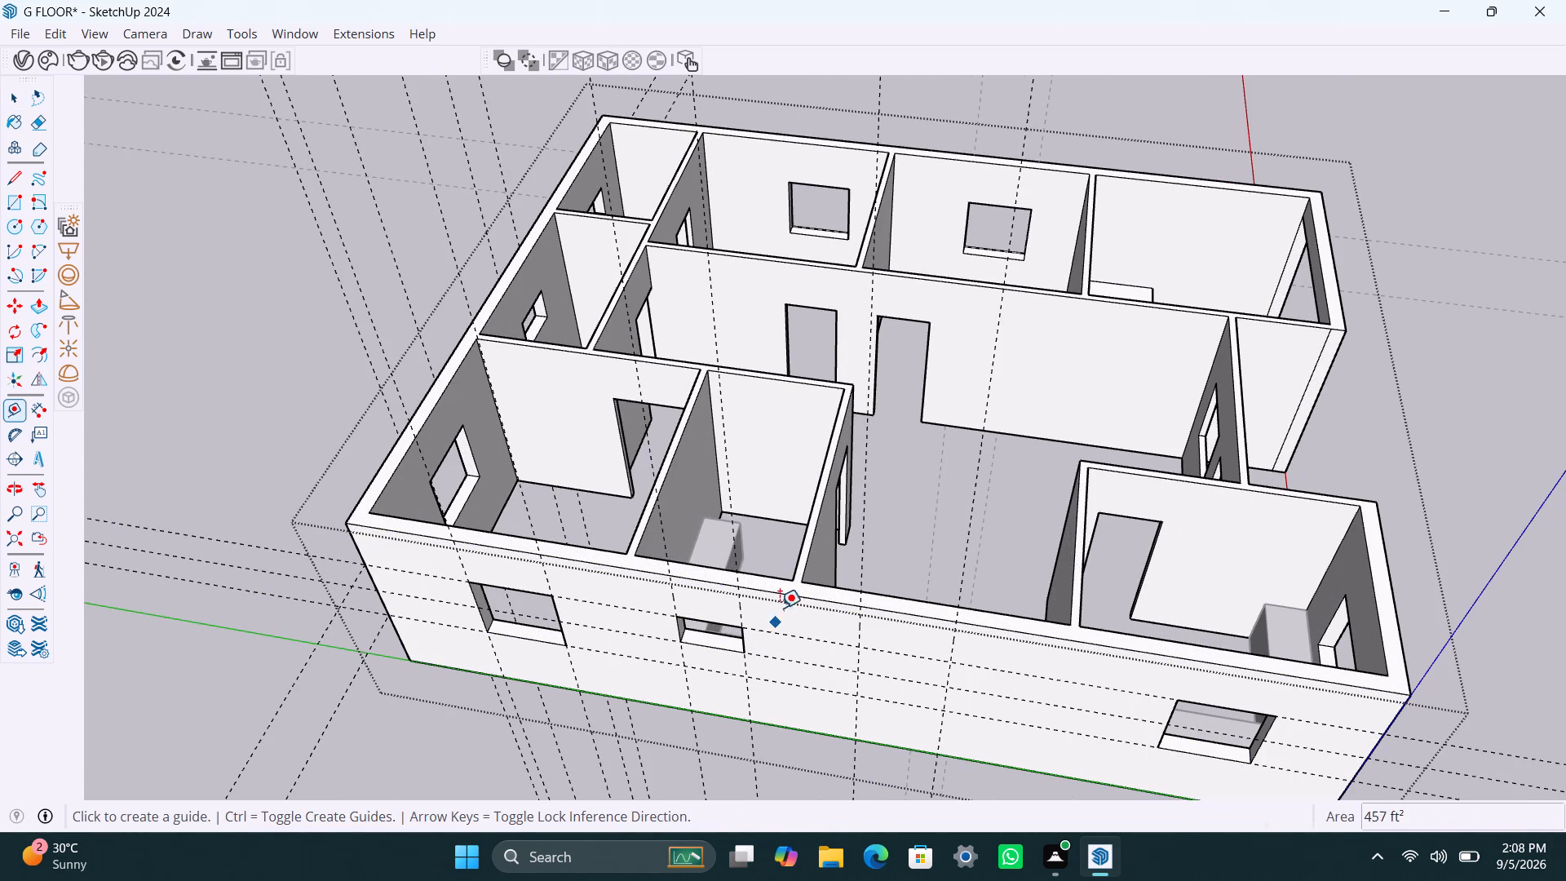
{"action": "left_click", "coordinate": [737, 608]}
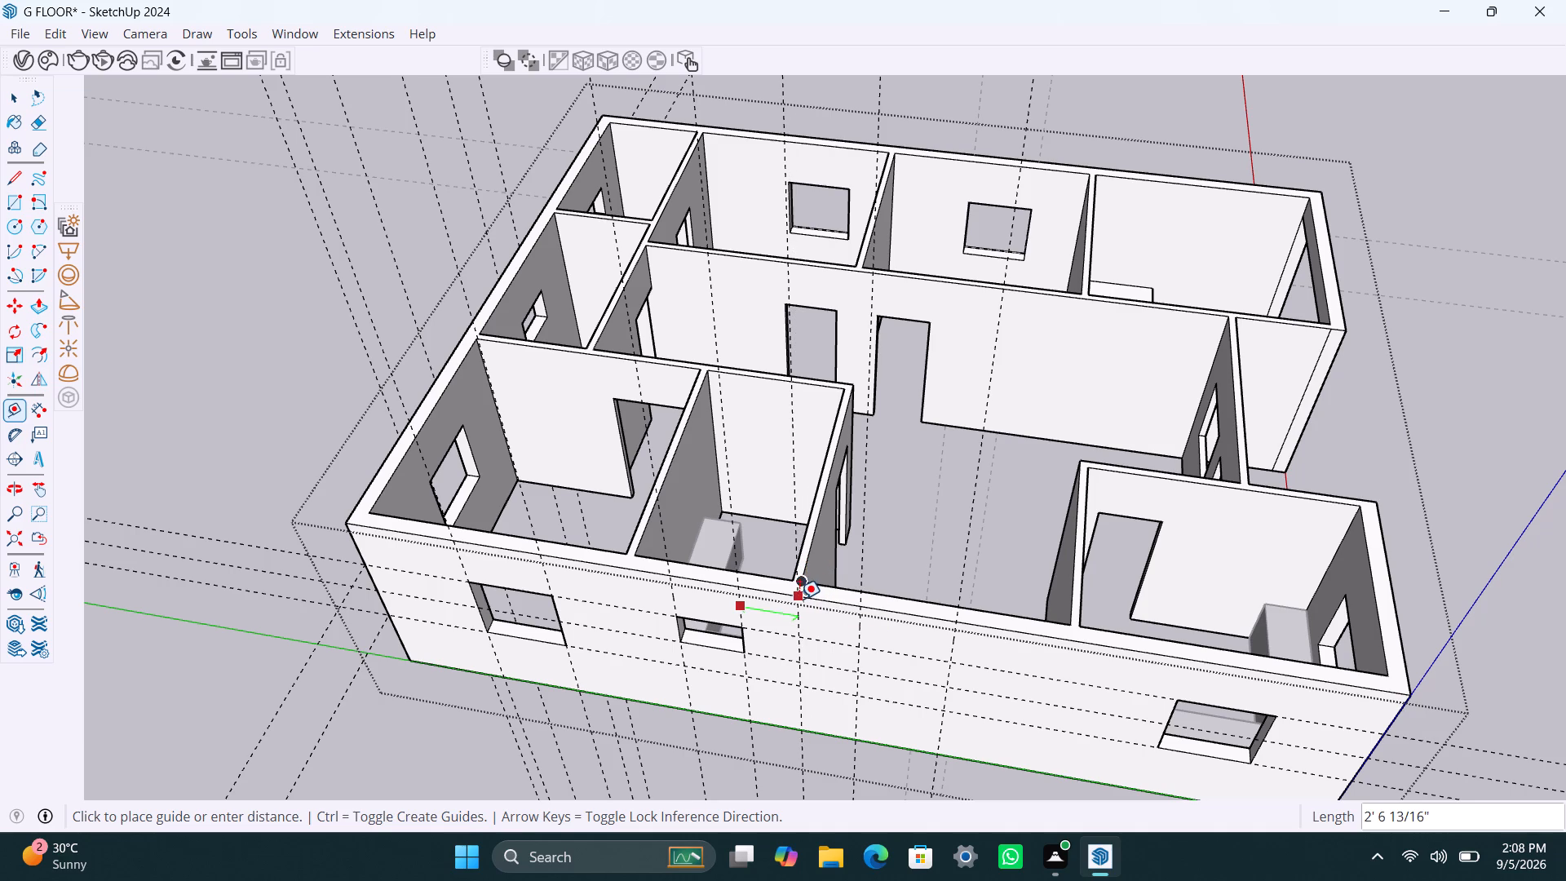
{"action": "left_click", "coordinate": [799, 599]}
{"action": "key", "text": "space"}
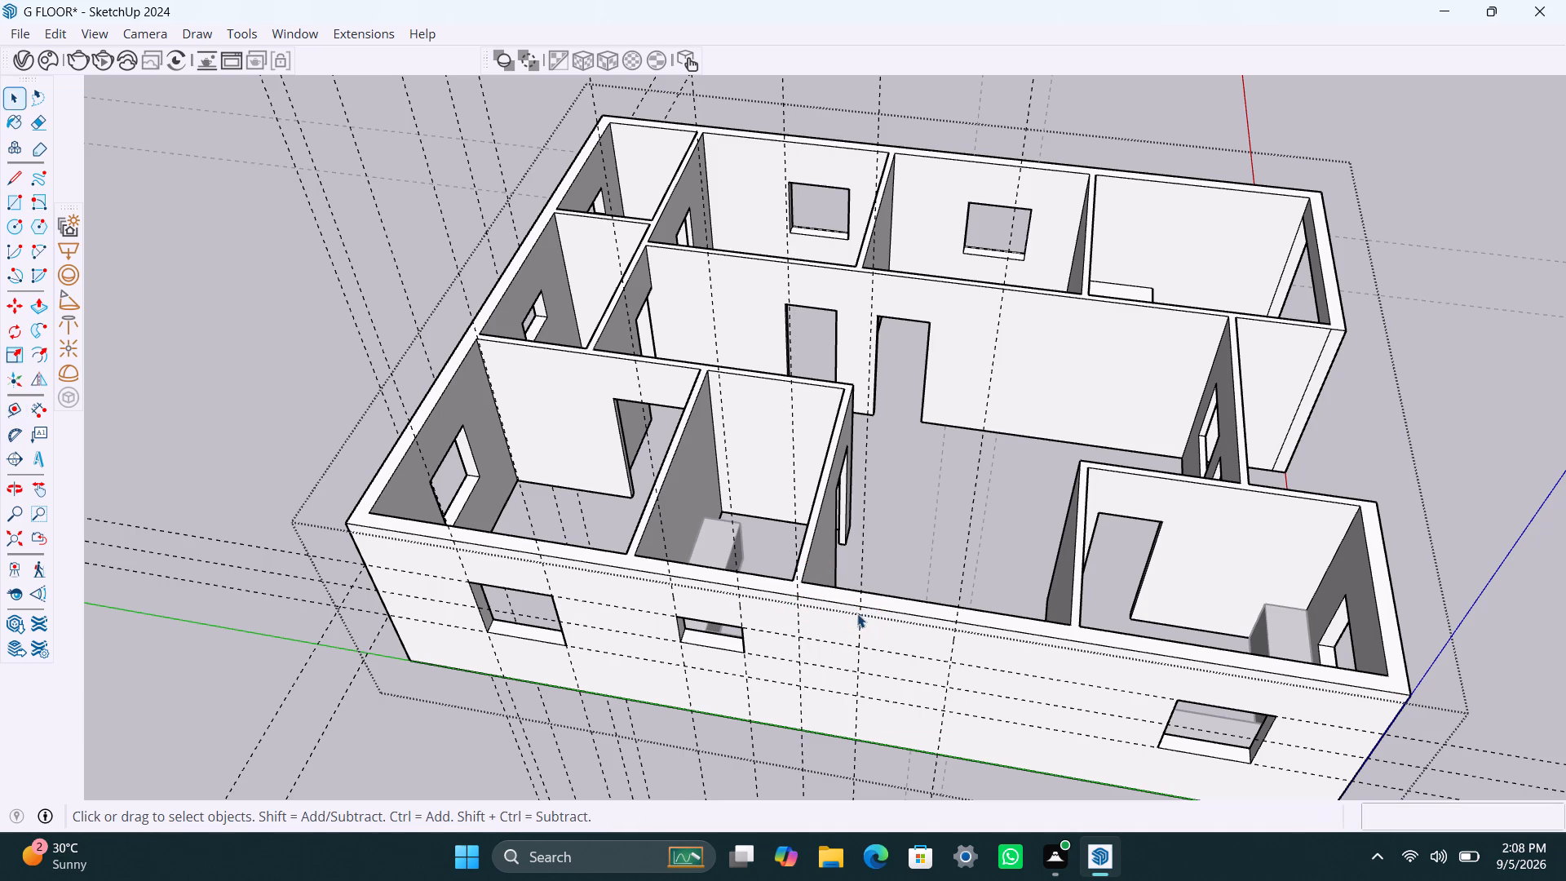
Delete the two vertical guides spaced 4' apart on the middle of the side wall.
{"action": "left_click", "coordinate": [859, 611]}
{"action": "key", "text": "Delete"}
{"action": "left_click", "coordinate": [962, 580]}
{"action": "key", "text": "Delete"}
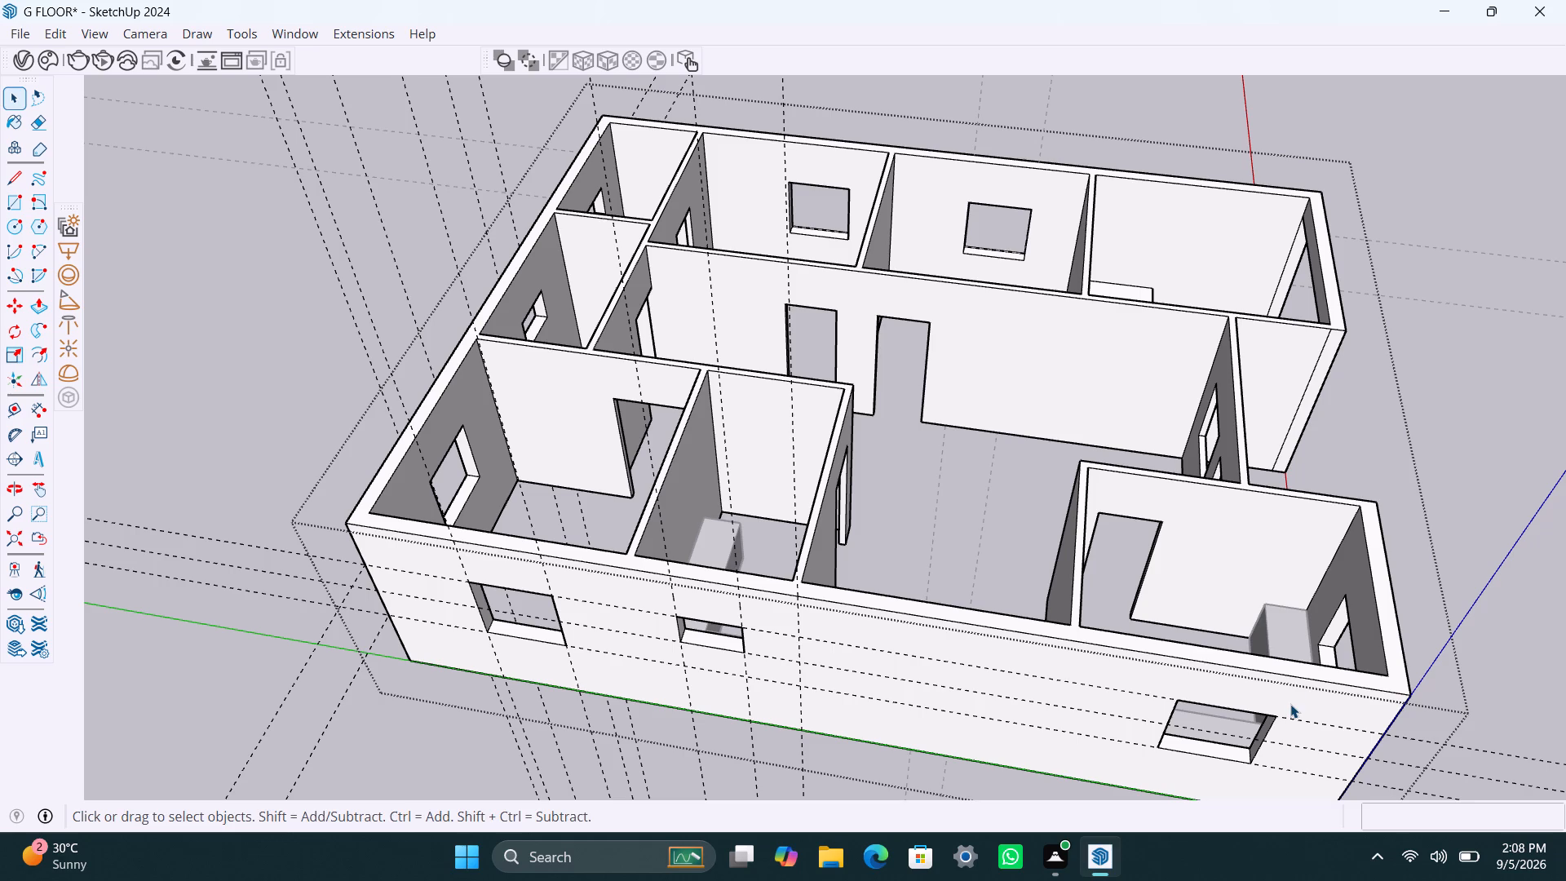
Place a vertical guide about 13' 3" from the side wall's front corner, at the front room's partition, and another 3' farther back.
{"action": "key", "text": "t"}
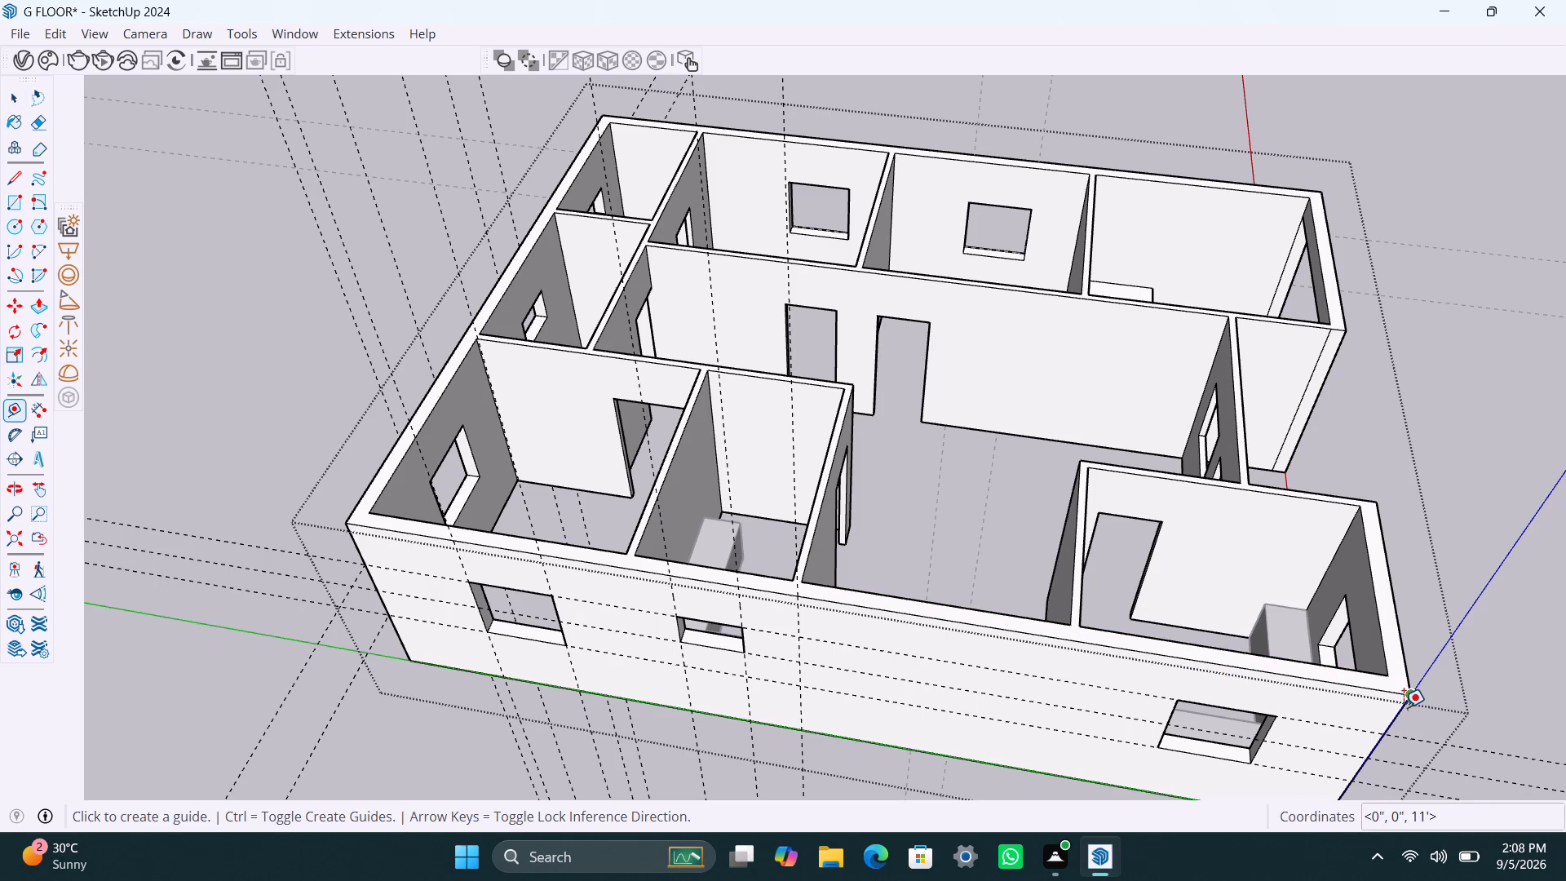
{"action": "left_click", "coordinate": [1401, 718]}
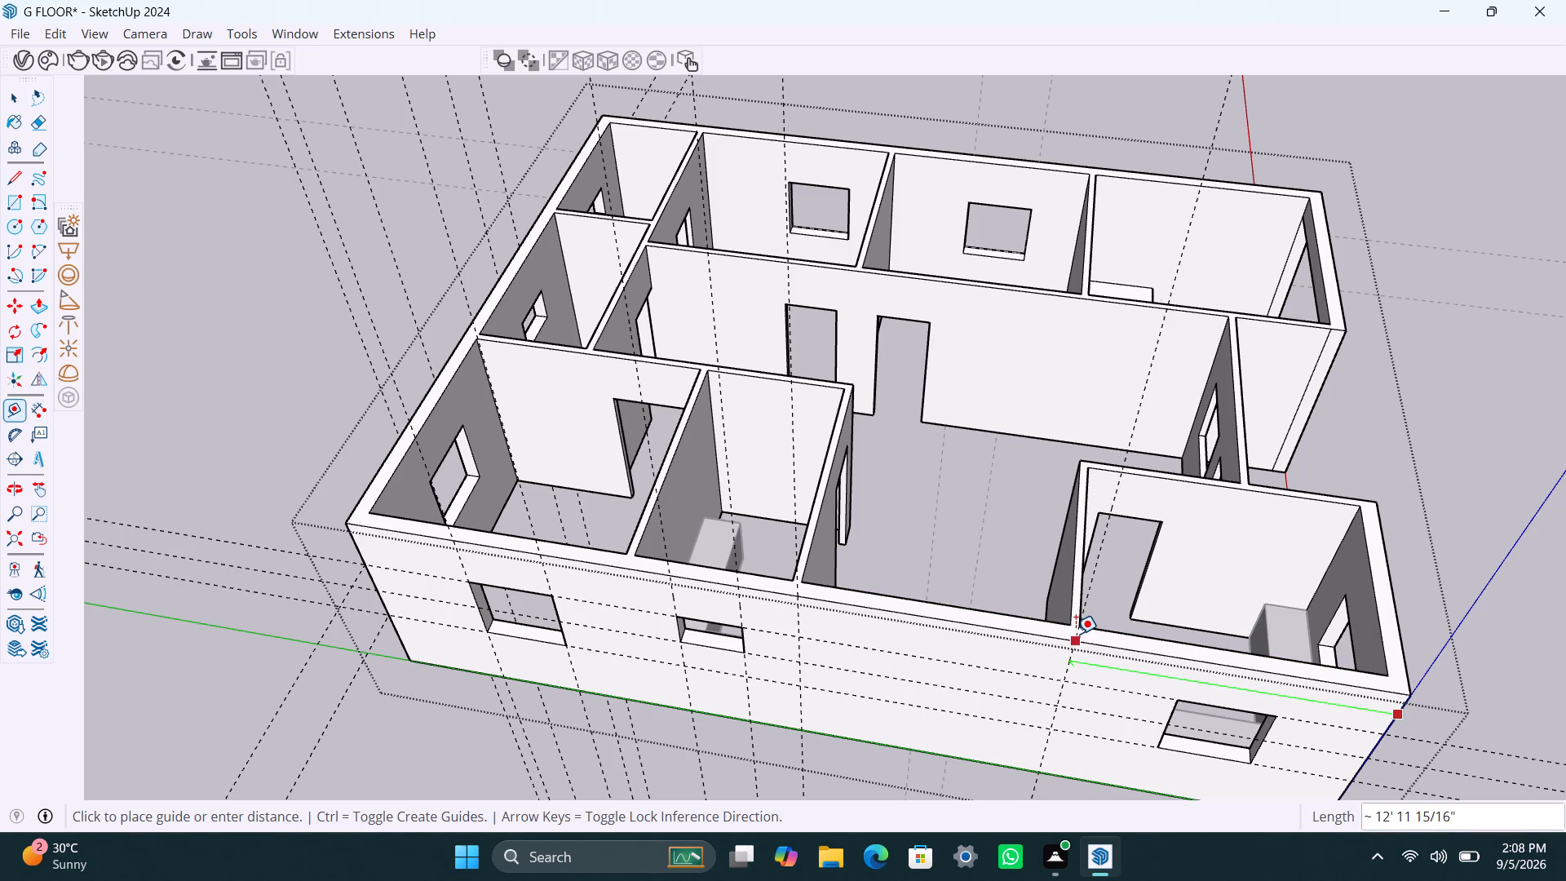
{"action": "left_click", "coordinate": [1070, 633]}
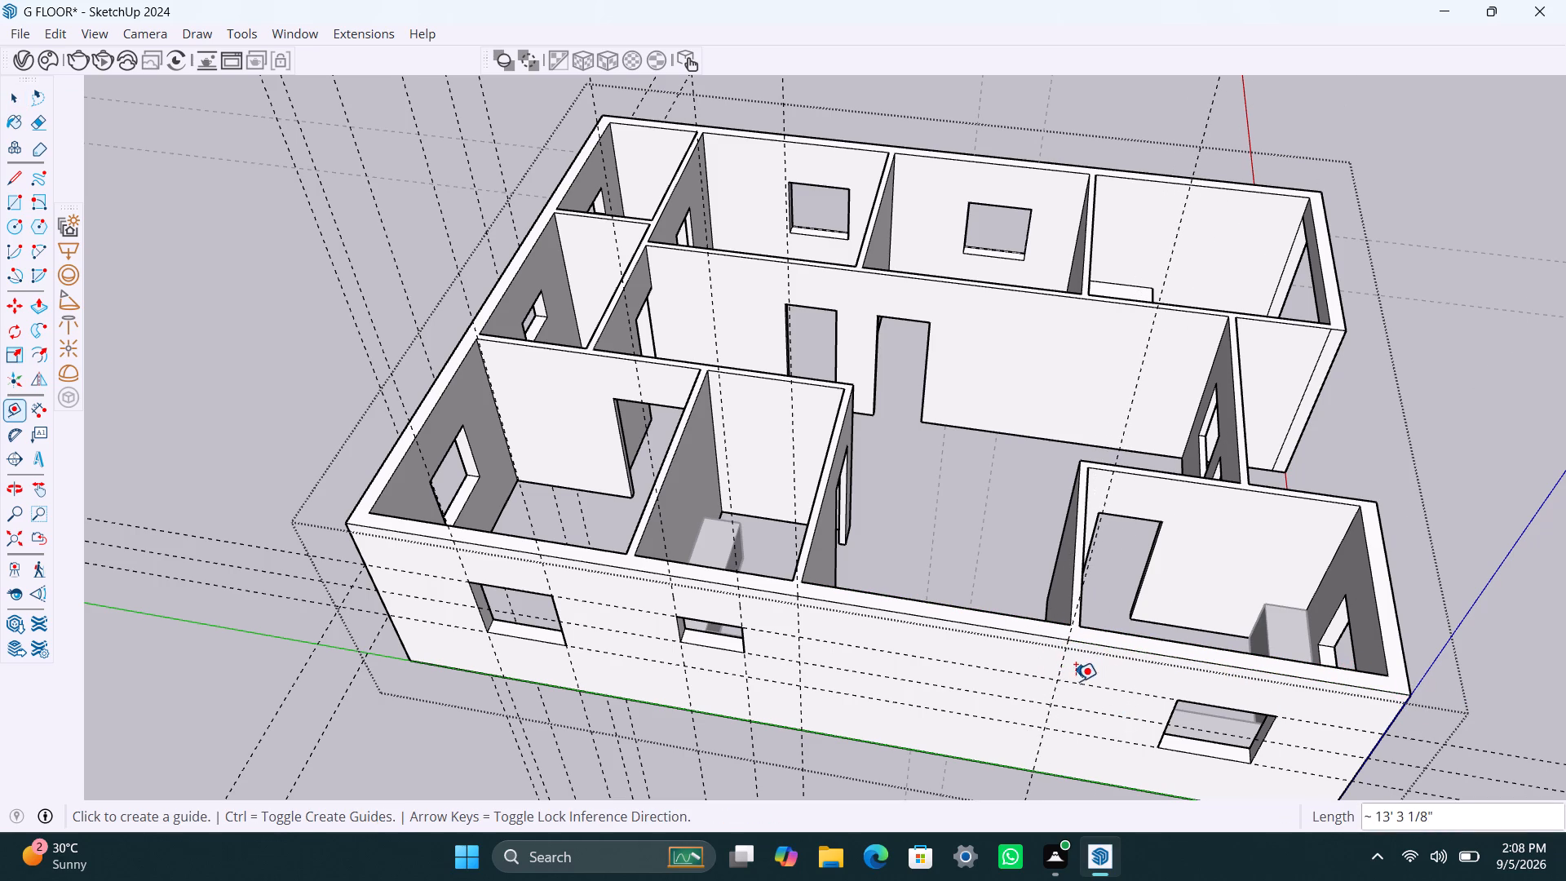
{"action": "left_click", "coordinate": [1065, 672]}
{"action": "type", "text": "3'"}
{"action": "key", "text": "Return"}
Place a vertical guide 3' forward of the guide aligned with the partition beside the small side-wall window.
{"action": "left_click", "coordinate": [791, 623]}
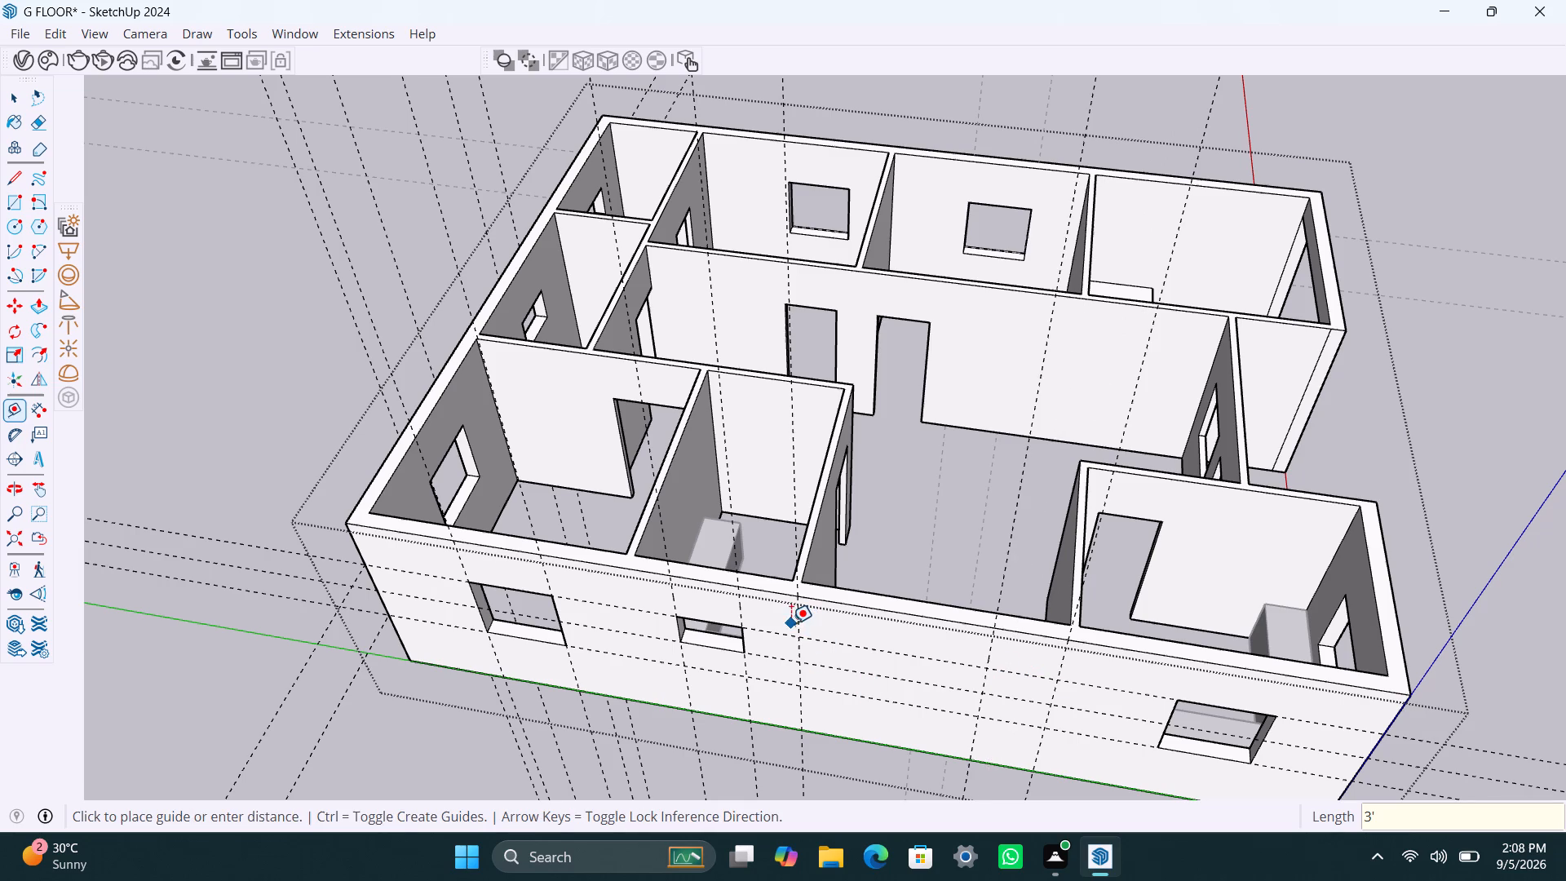
{"action": "key", "text": "Escape"}
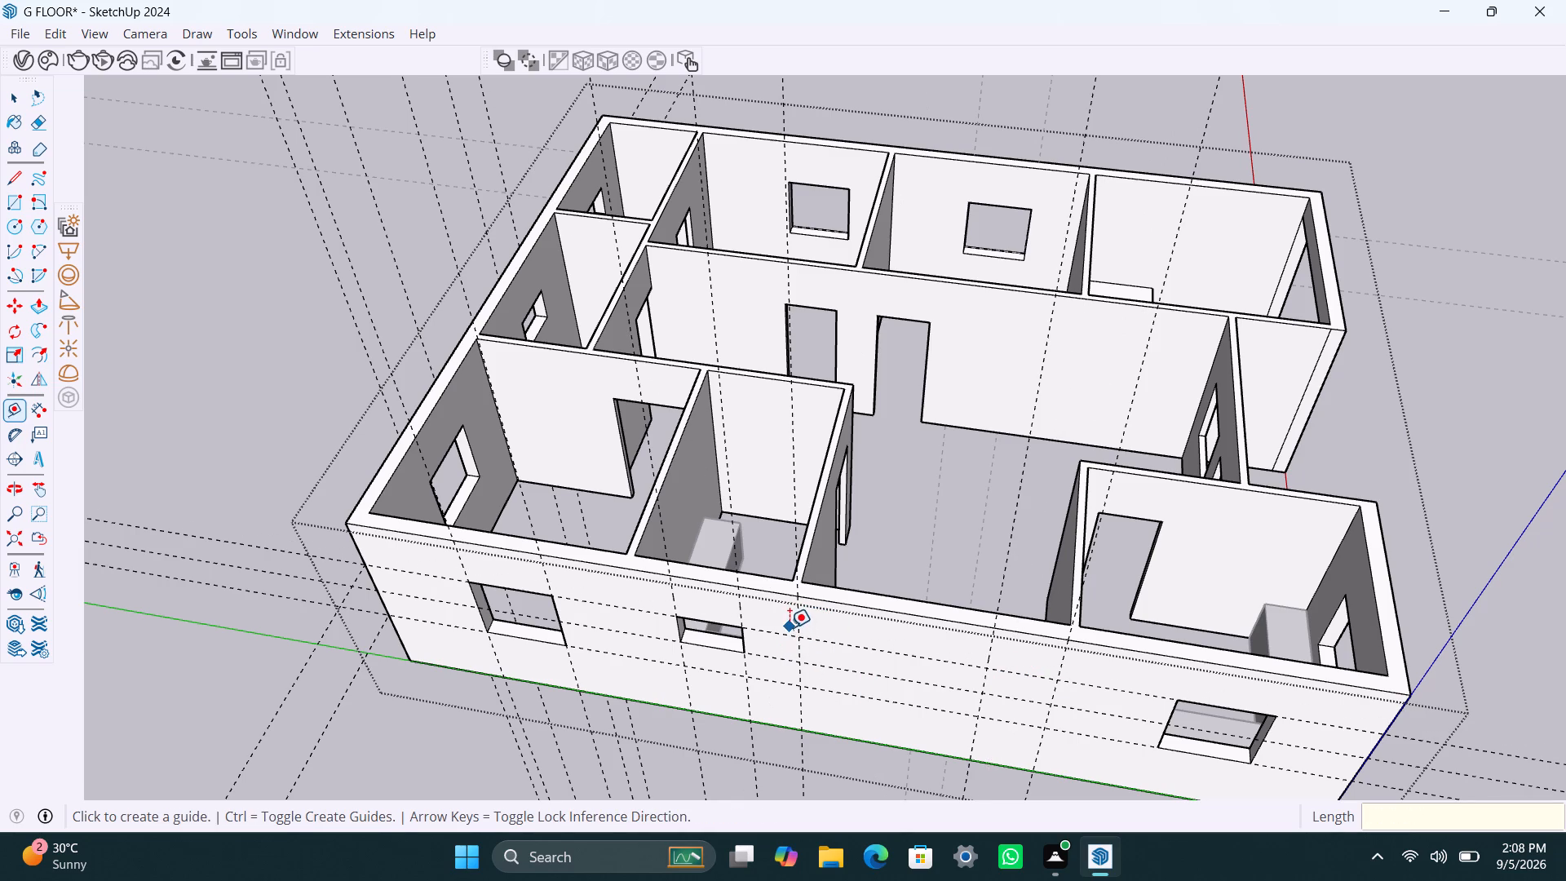
{"action": "left_click", "coordinate": [790, 627]}
{"action": "key", "text": "Escape"}
{"action": "left_click", "coordinate": [798, 621]}
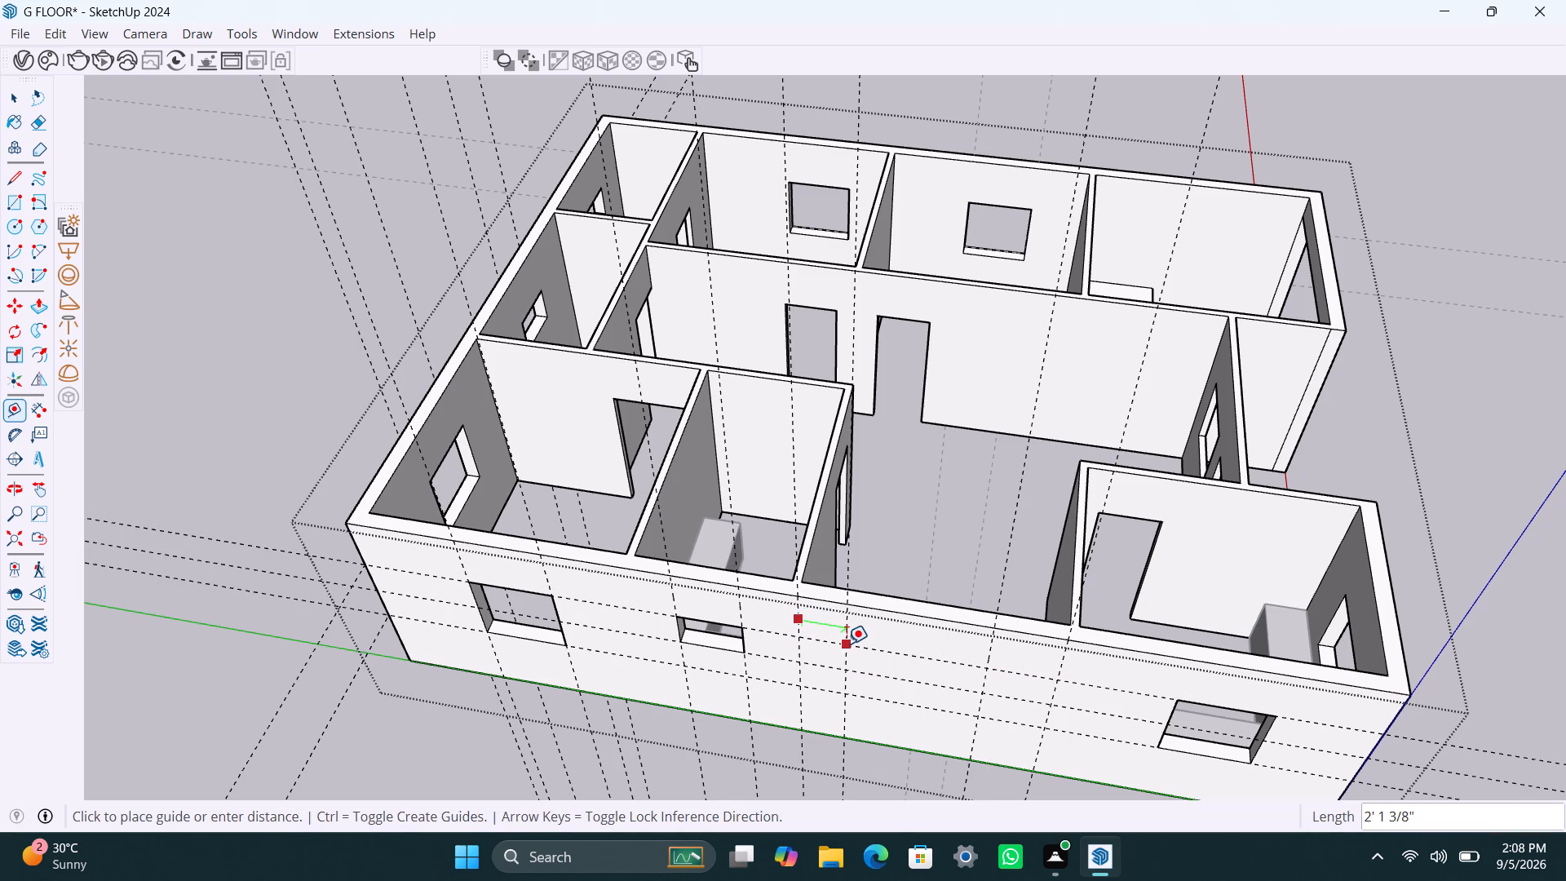
{"action": "type", "text": "3'"}
{"action": "key", "text": "Return"}
{"action": "key", "text": "space"}
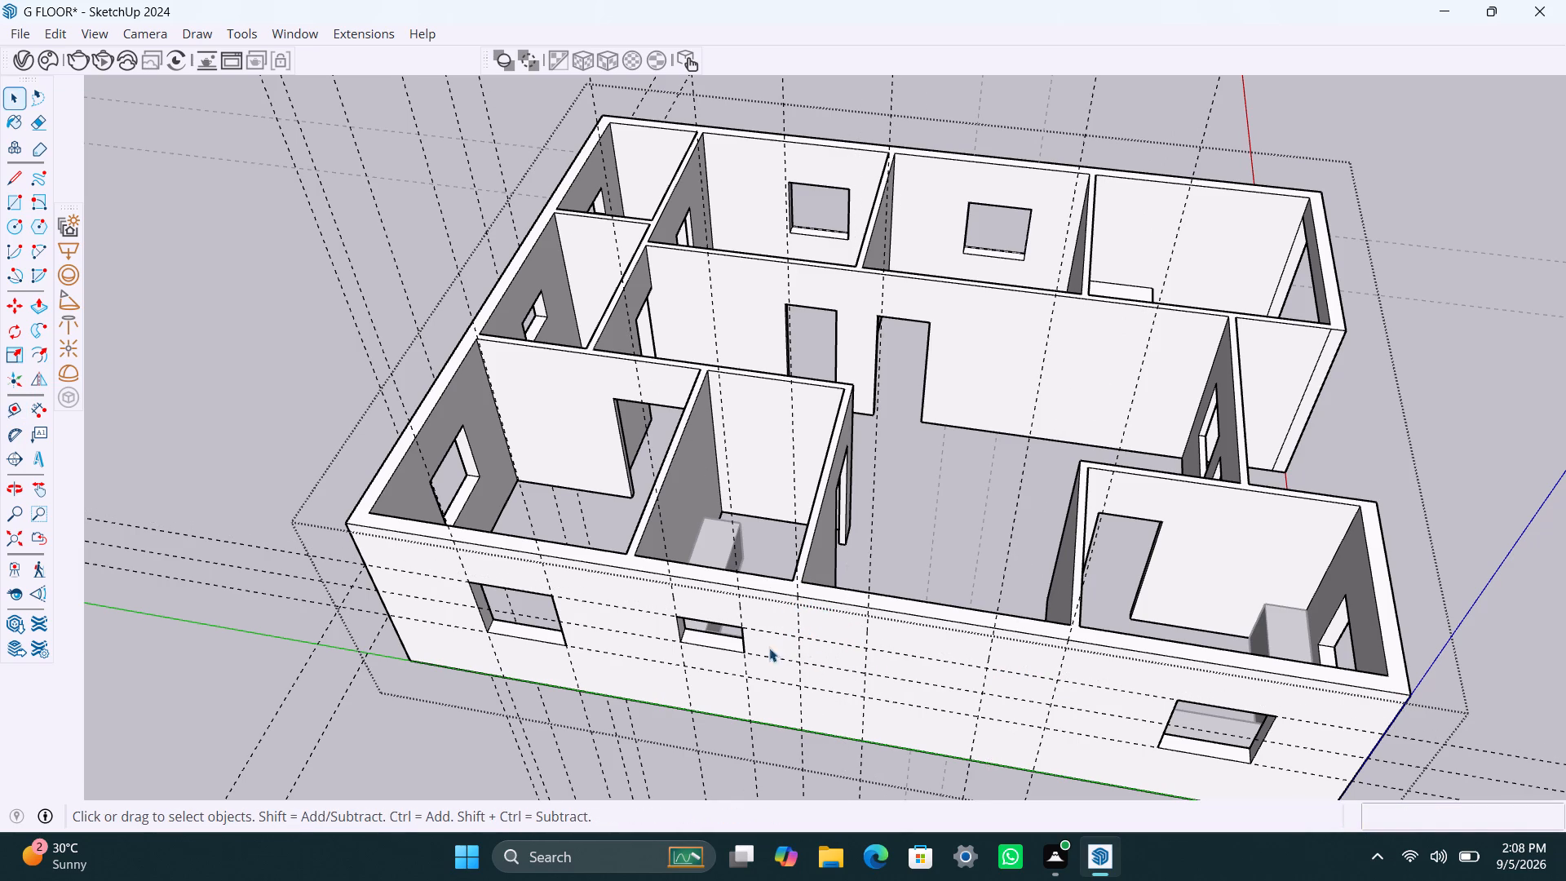
Delete the middle horizontal guide on the side wall.
{"action": "left_click", "coordinate": [618, 631]}
{"action": "key", "text": "Delete"}
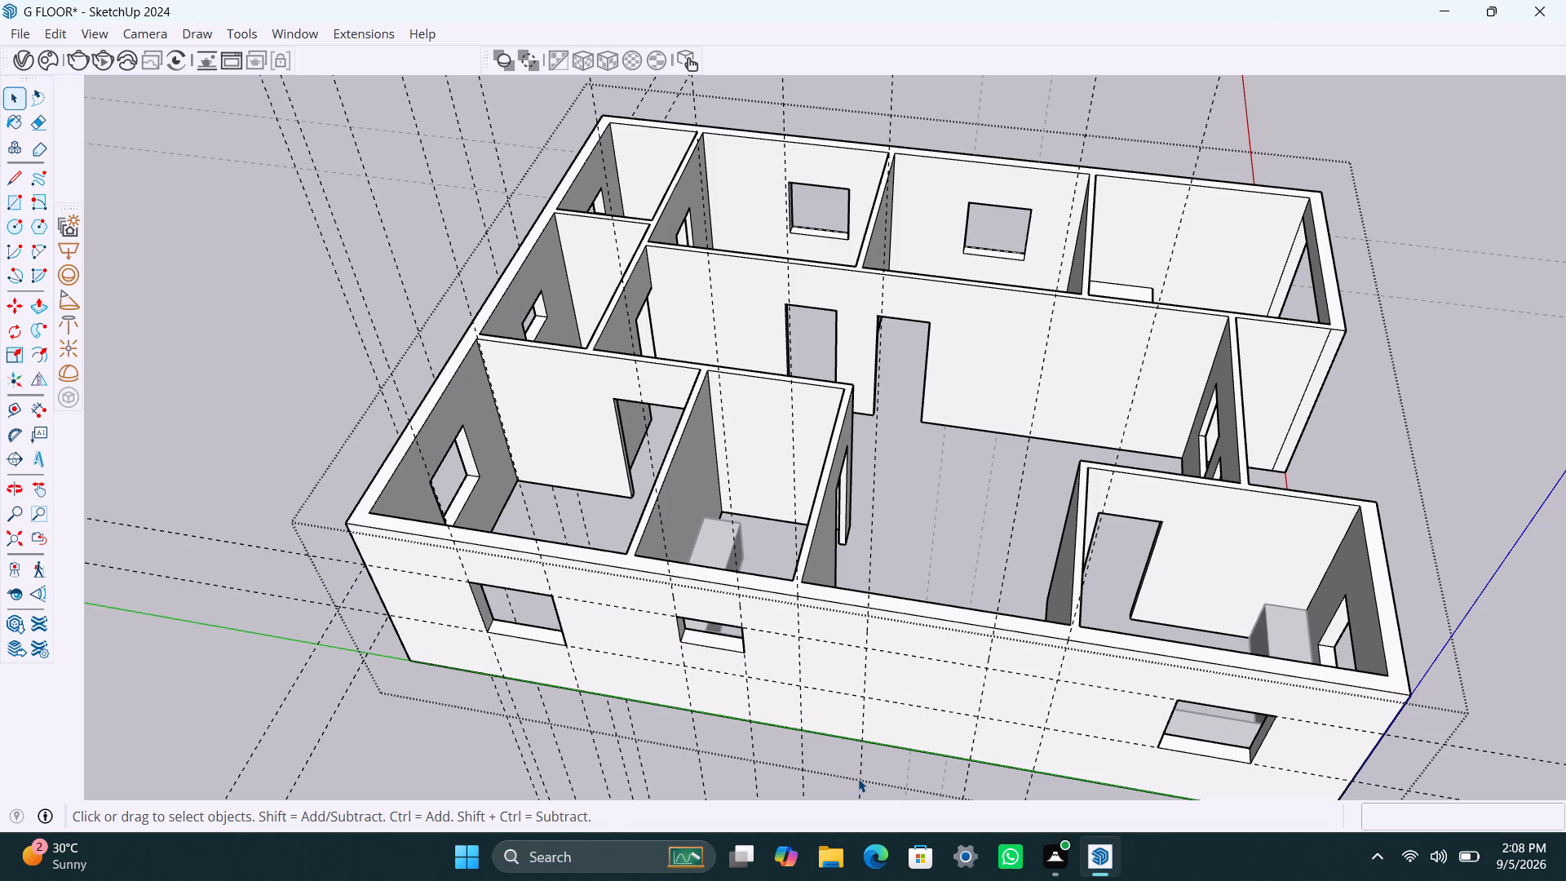
Draw a 3' wide by 4' high rectangle between the guides forward of the small side-wall window.
{"action": "key", "text": "r"}
{"action": "left_click", "coordinate": [806, 633]}
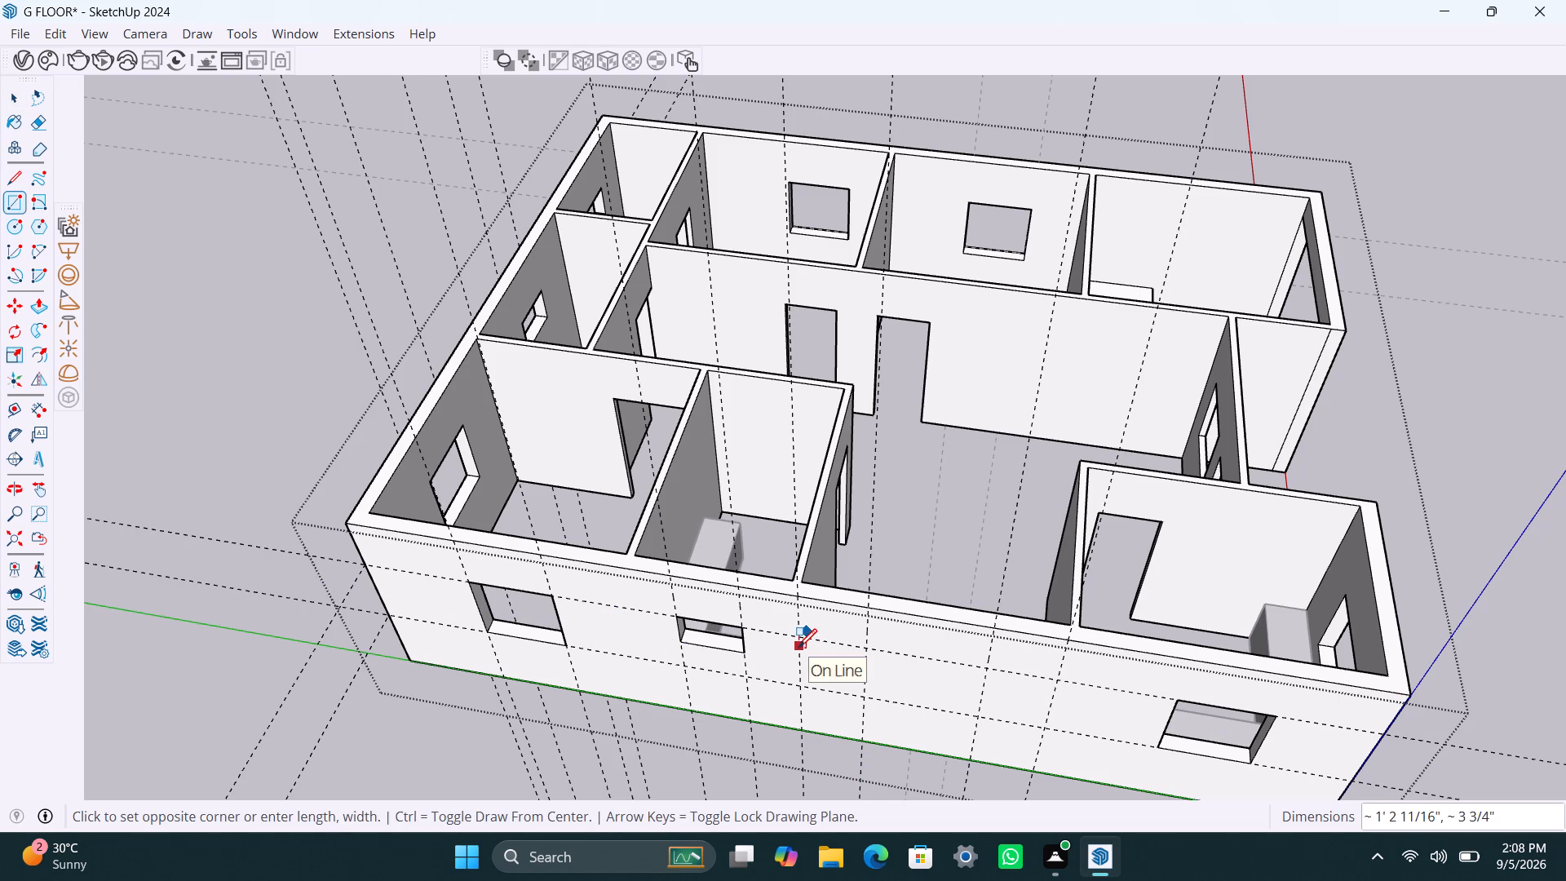
{"action": "key", "text": "Escape"}
{"action": "left_click", "coordinate": [801, 637]}
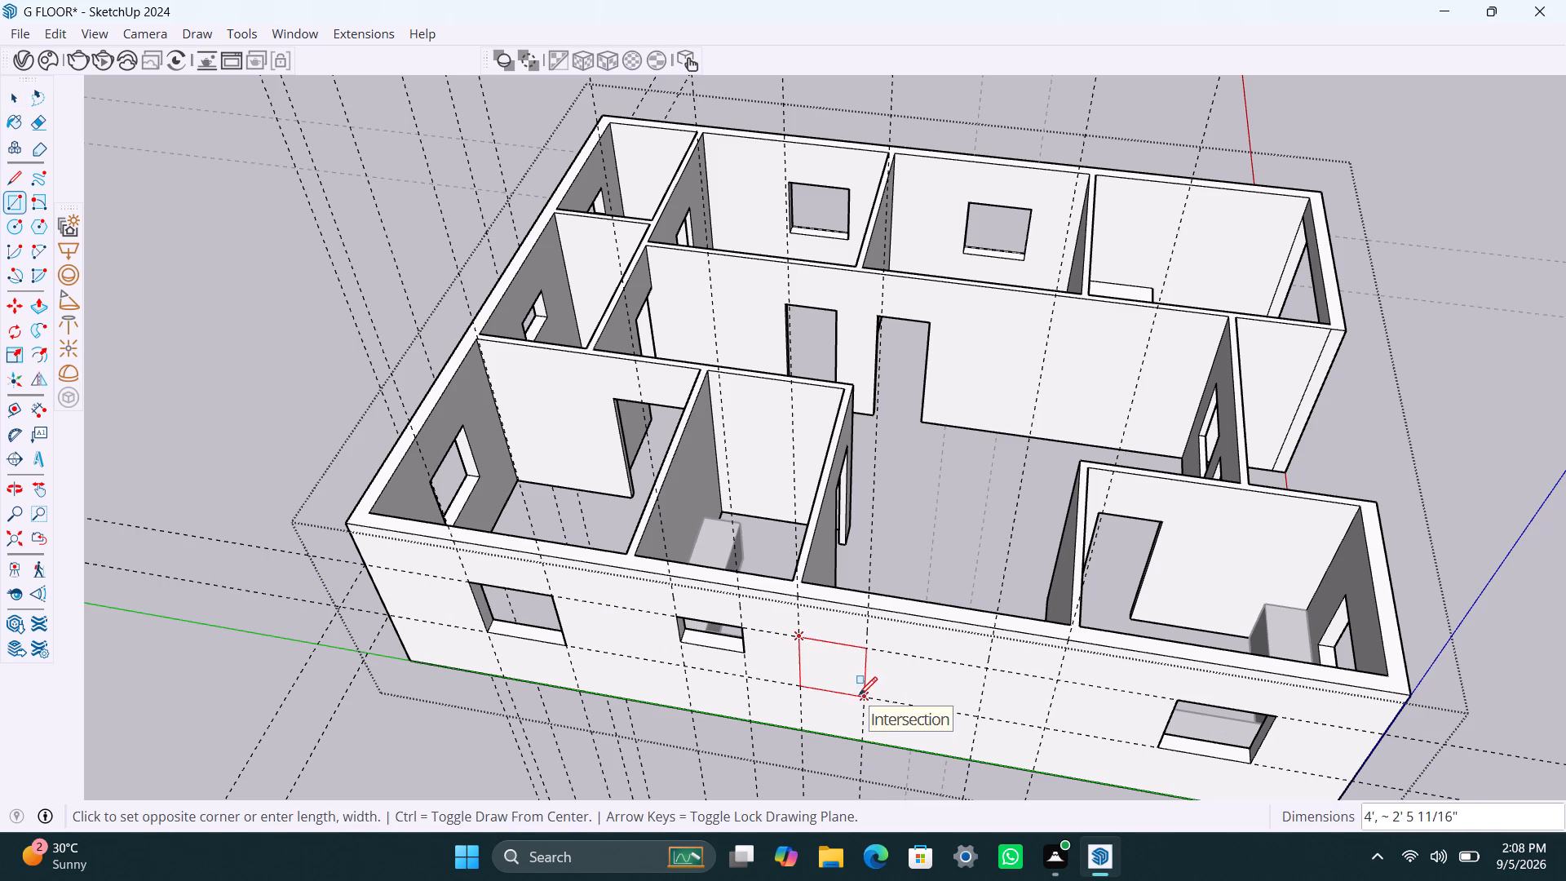
{"action": "left_click", "coordinate": [859, 695]}
Push the 3' by 4' side-wall rectangle in 9" to cut the window opening through the wall.
{"action": "key", "text": "space"}
{"action": "left_click", "coordinate": [833, 671]}
{"action": "key", "text": "p"}
{"action": "left_click", "coordinate": [834, 670]}
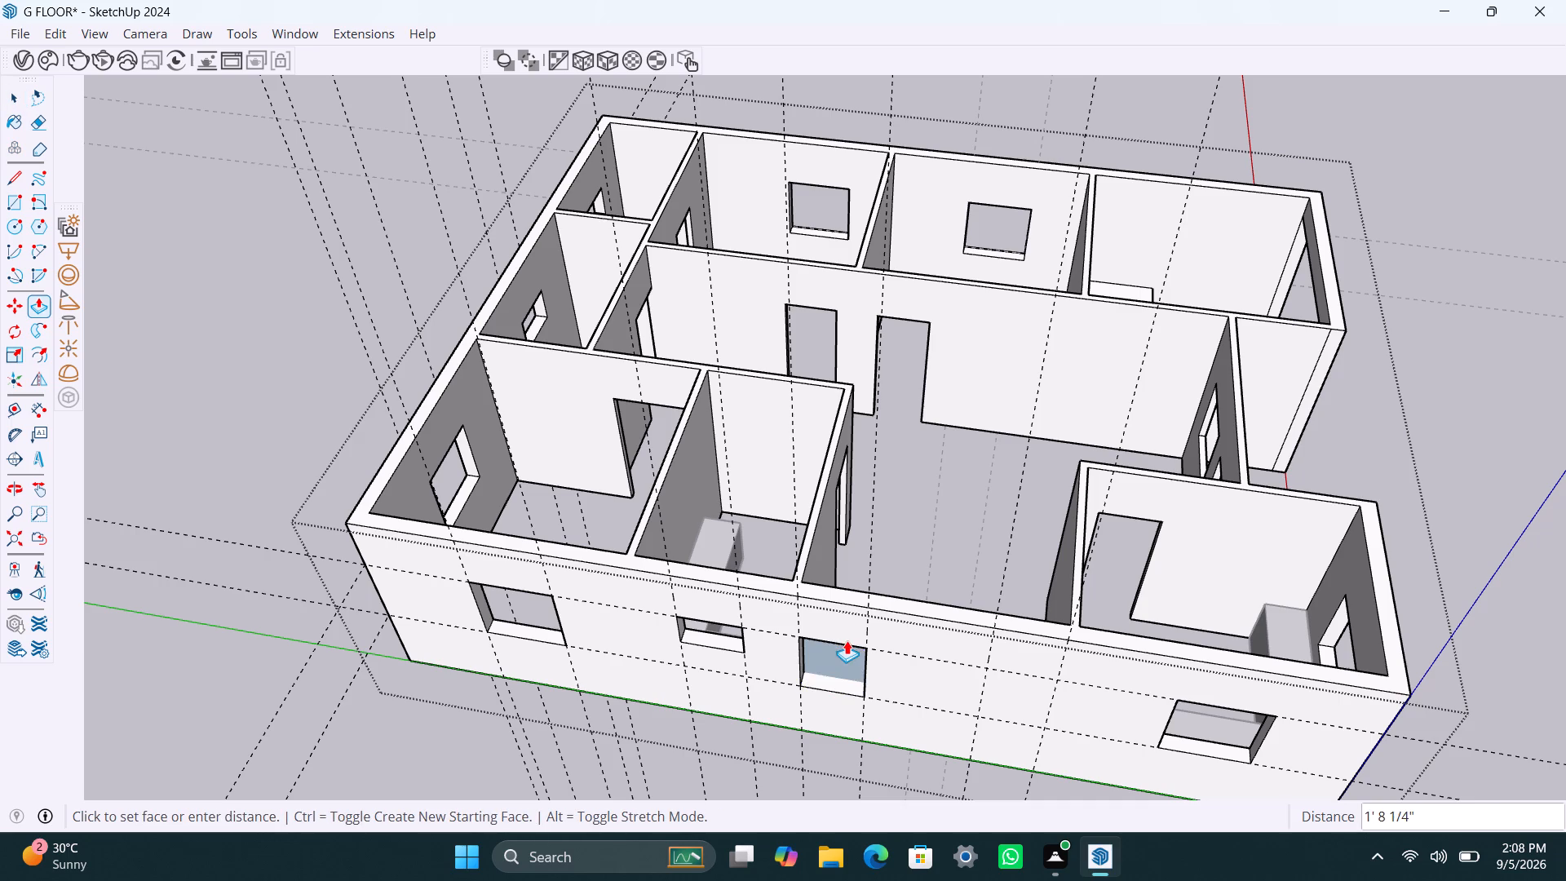
{"action": "left_click", "coordinate": [851, 660]}
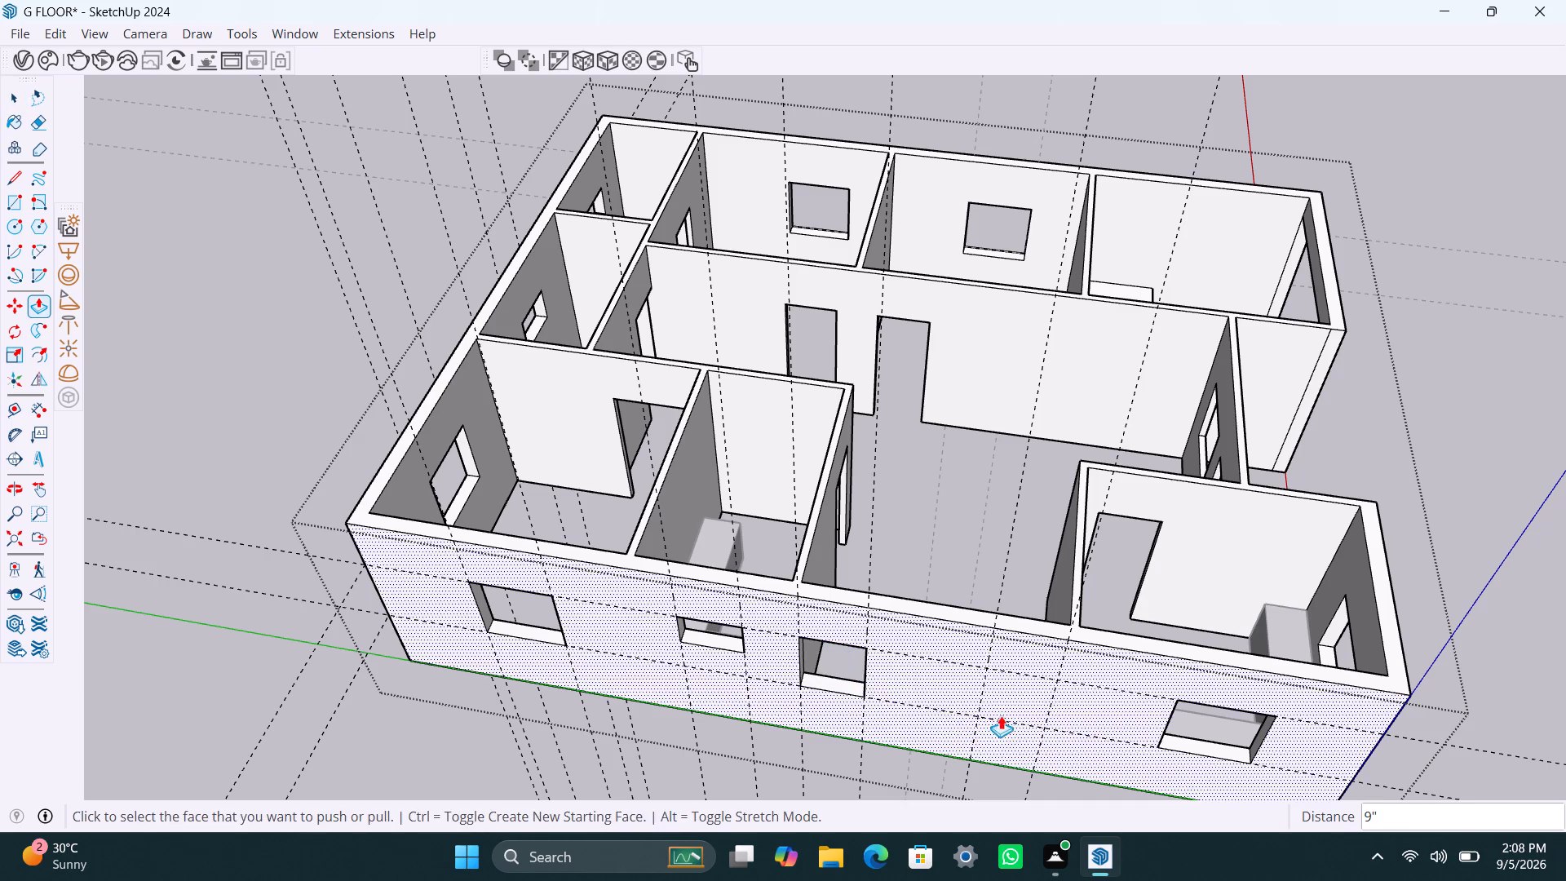
Draw a window rectangle between the guides on the side wall, forward of the 3' by 4' window already cut.
{"action": "key", "text": "space"}
{"action": "key", "text": "r"}
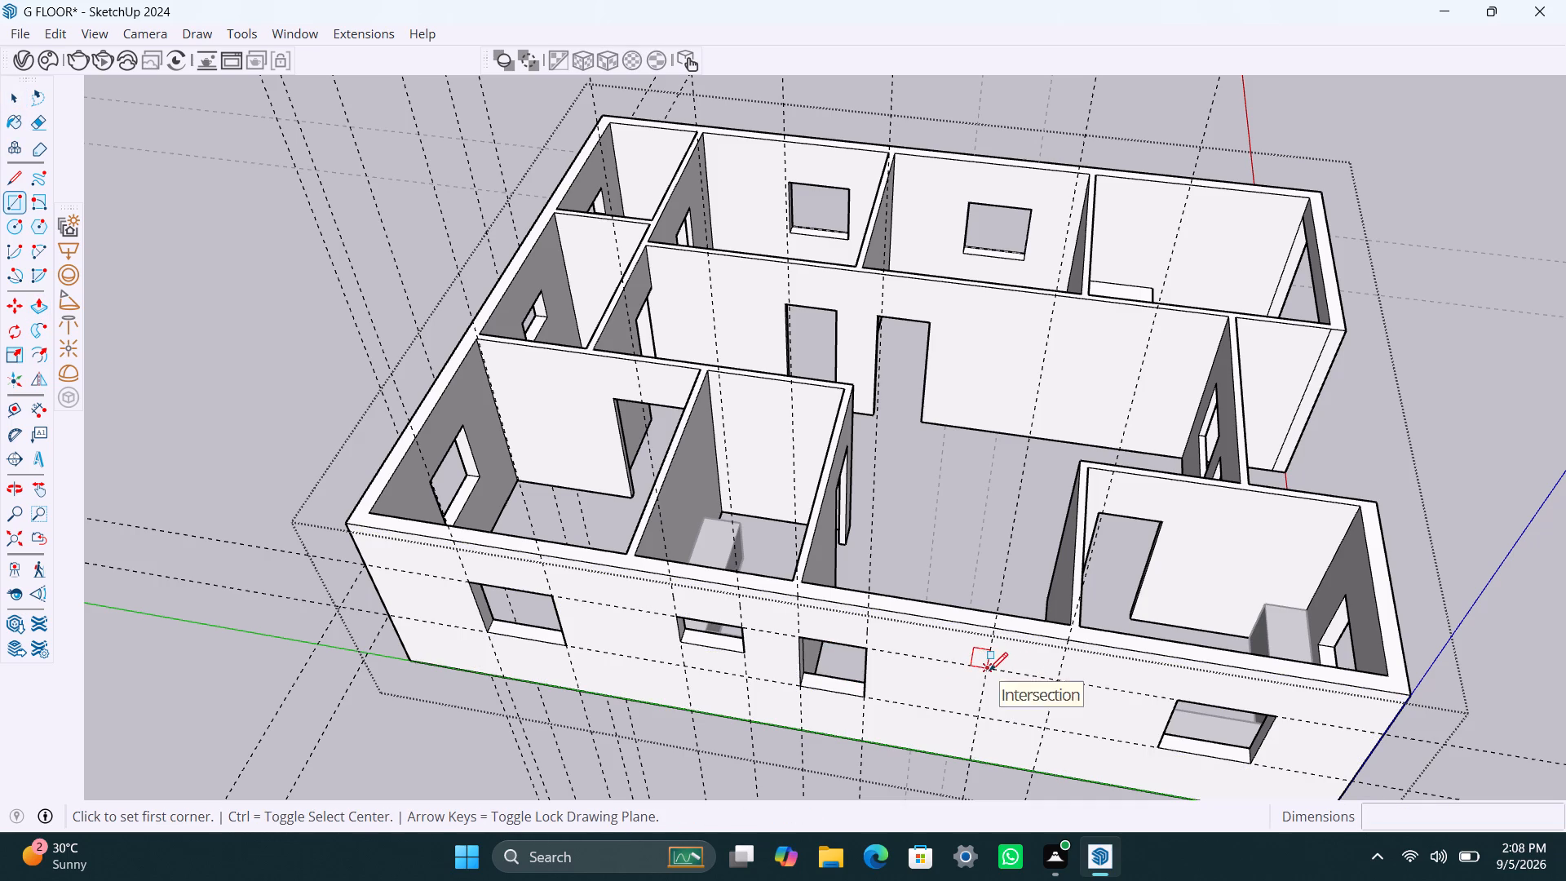
{"action": "left_click", "coordinate": [989, 671]}
{"action": "left_click", "coordinate": [1046, 730]}
{"action": "key", "text": "space"}
Push the new side-wall rectangle in 9" to cut the window opening through the wall.
{"action": "left_click", "coordinate": [1023, 697]}
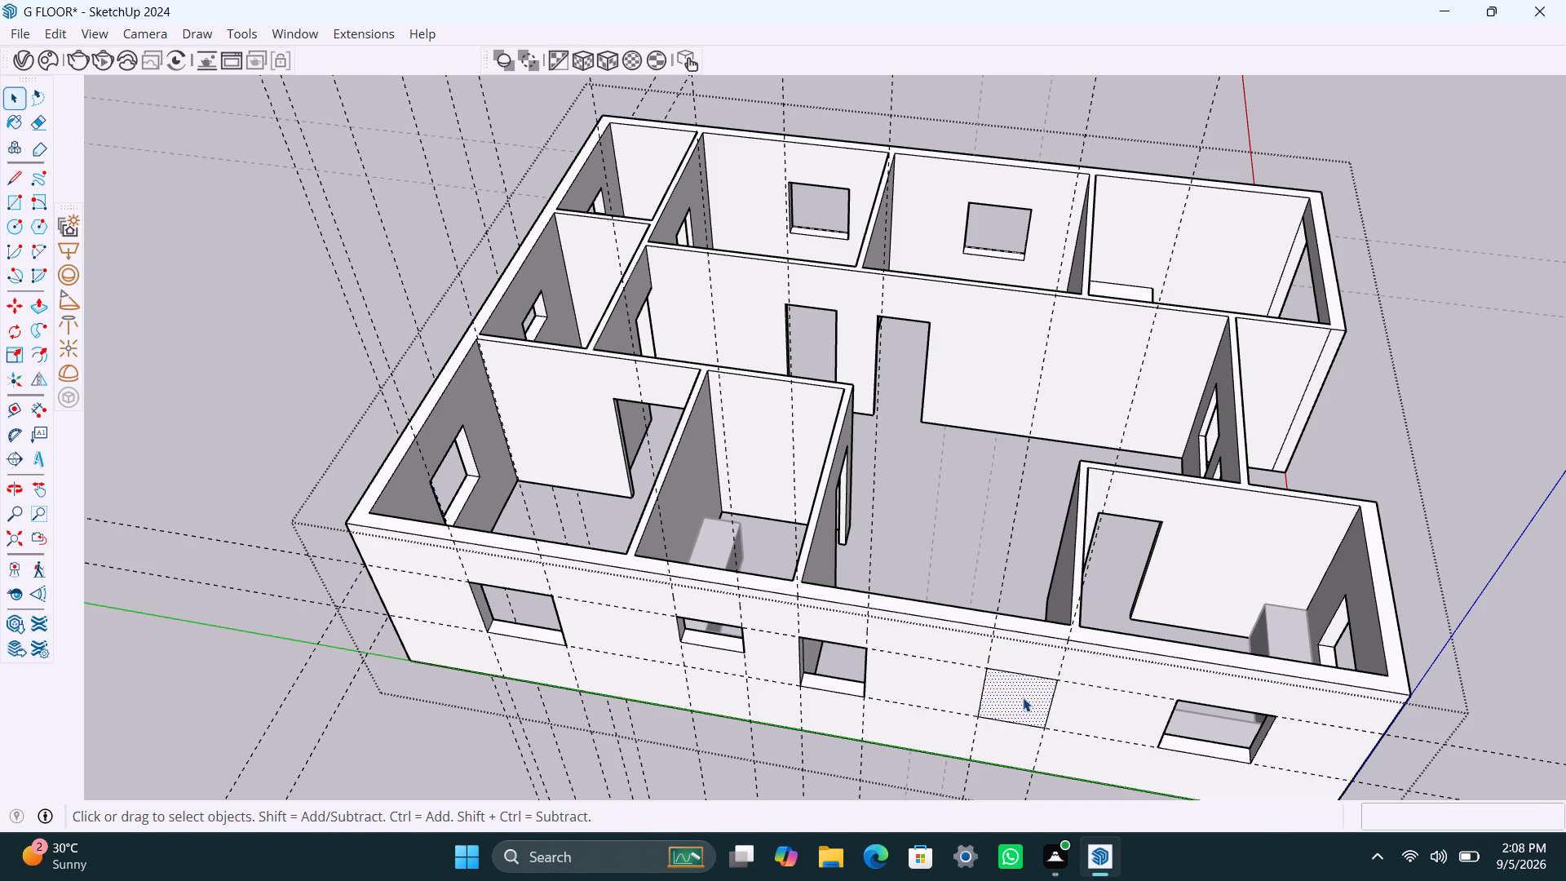
{"action": "key", "text": "p"}
{"action": "left_click", "coordinate": [1020, 694]}
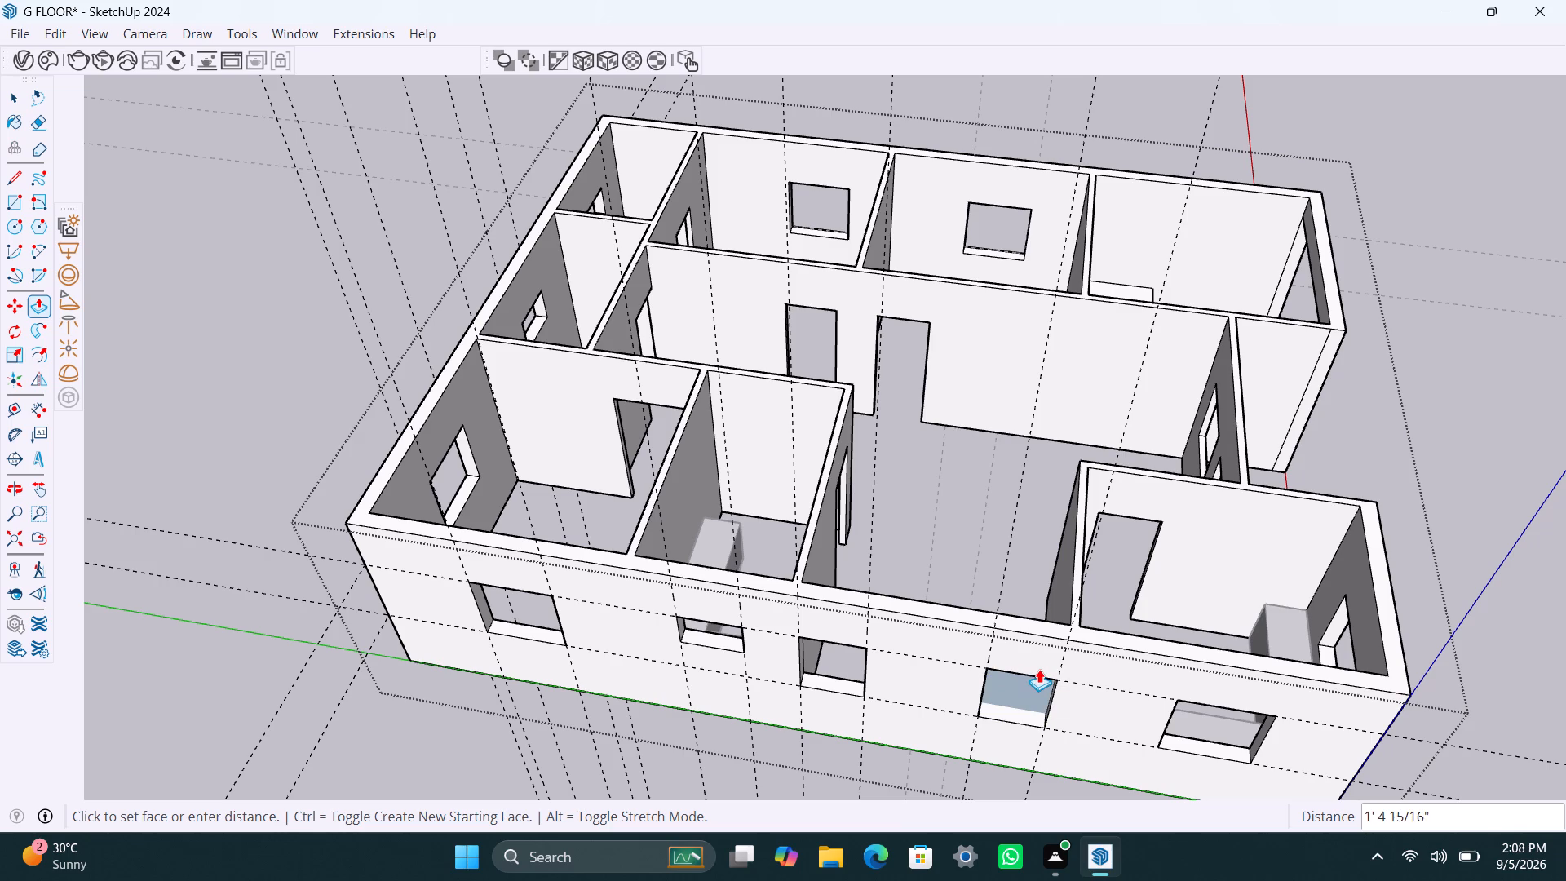
{"action": "scroll", "coordinate": [1036, 673], "scroll_direction": "down", "scroll_amount": 1}
{"action": "middle_click_drag", "start_coordinate": [1035, 675], "coordinate": [984, 531]}
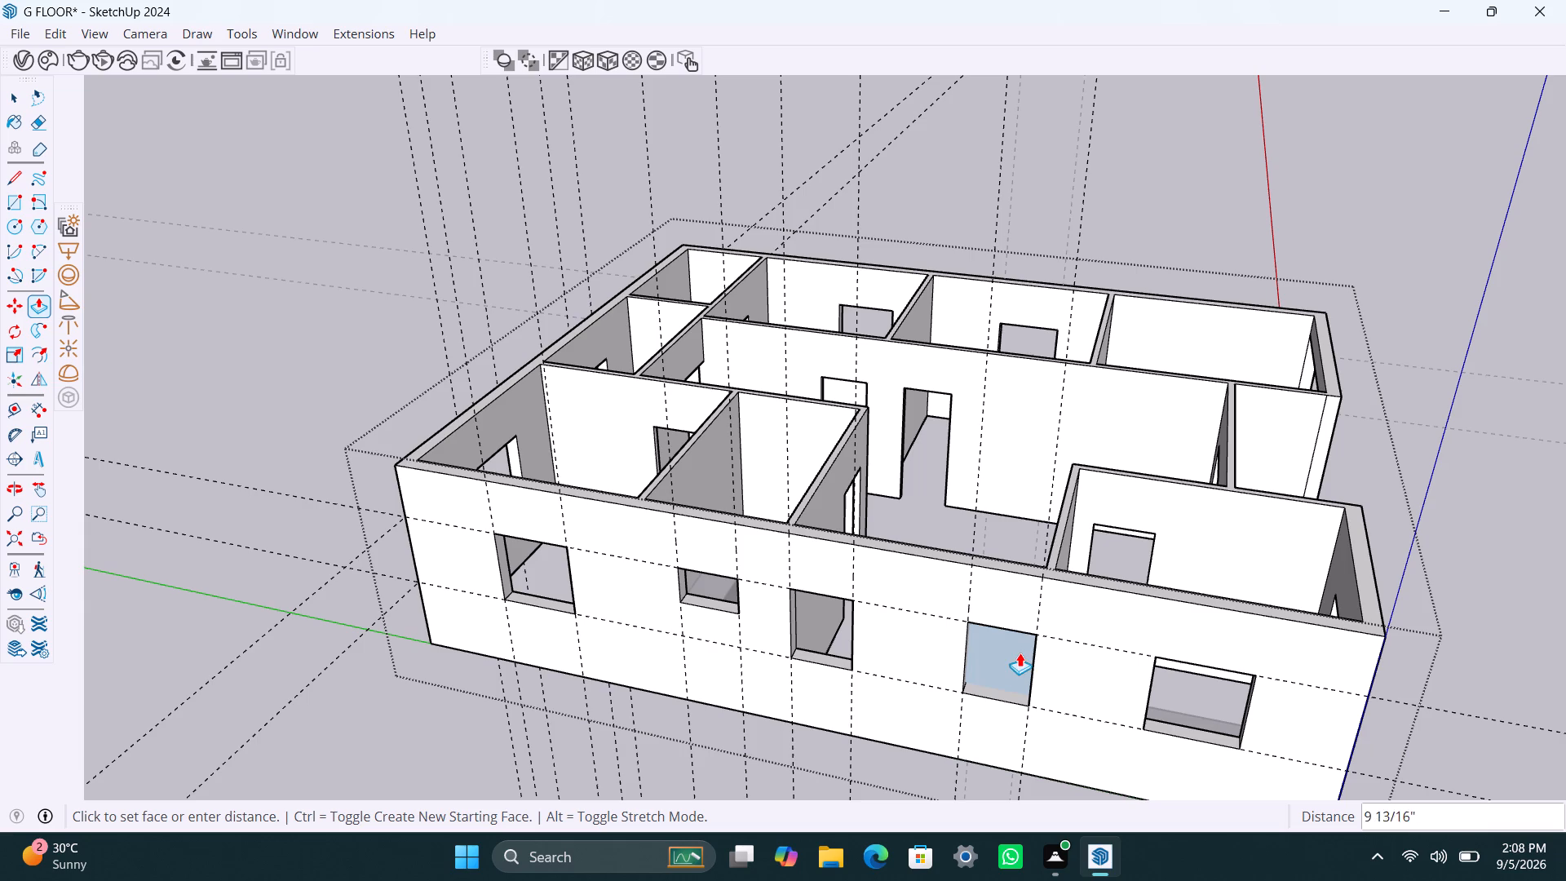
{"action": "scroll", "coordinate": [1018, 656], "scroll_direction": "up", "scroll_amount": 6}
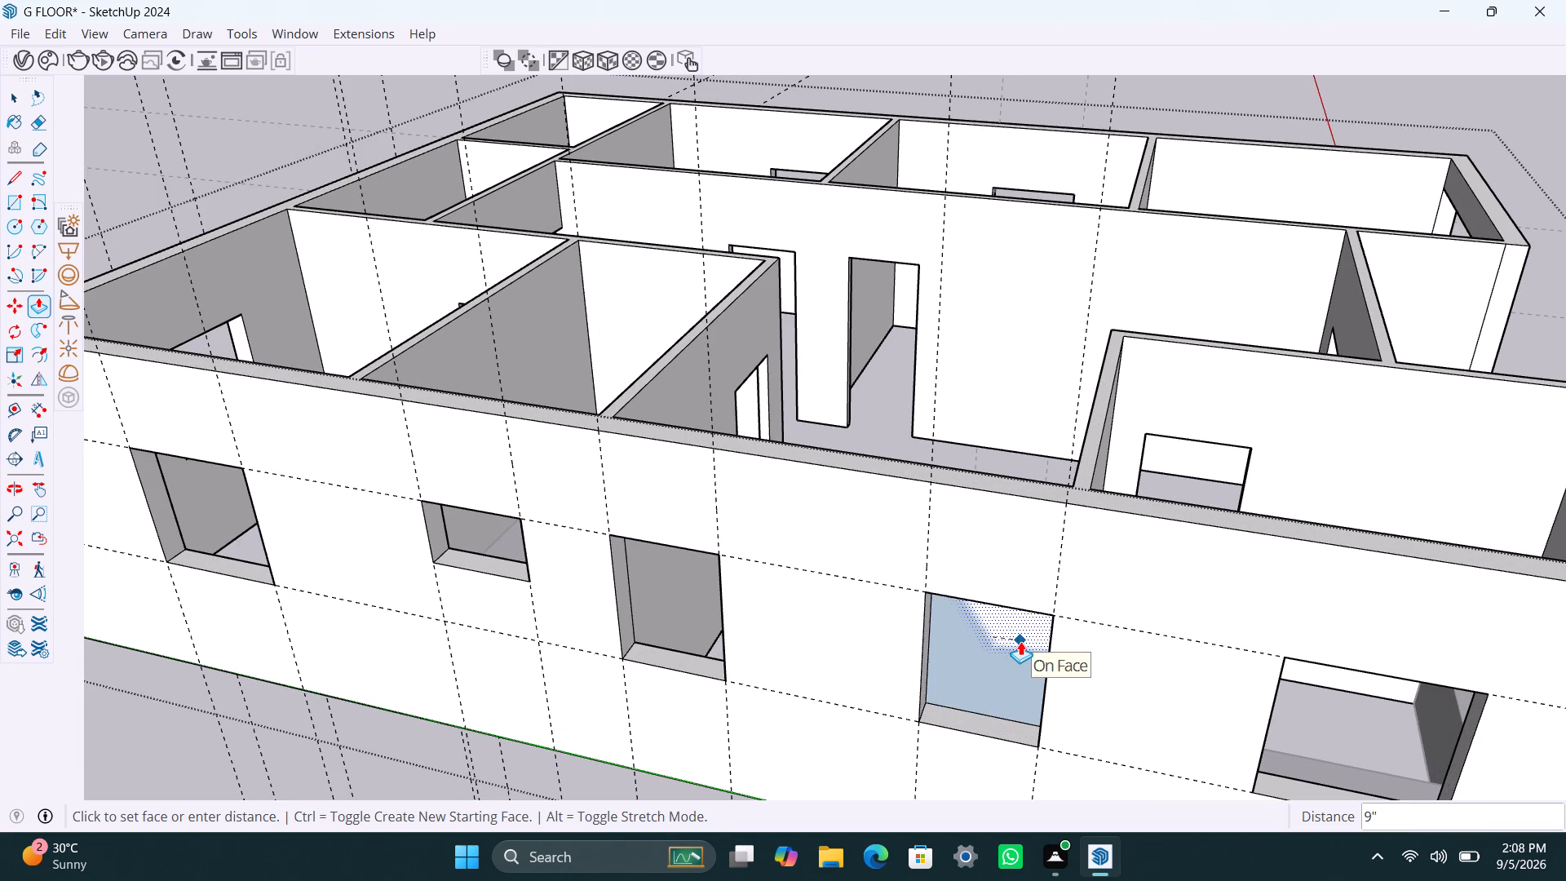
{"action": "left_click", "coordinate": [1020, 641]}
Save the model.
{"action": "scroll", "coordinate": [701, 680], "scroll_direction": "down", "scroll_amount": 9}
{"action": "middle_click_drag", "start_coordinate": [773, 675], "coordinate": [843, 693]}
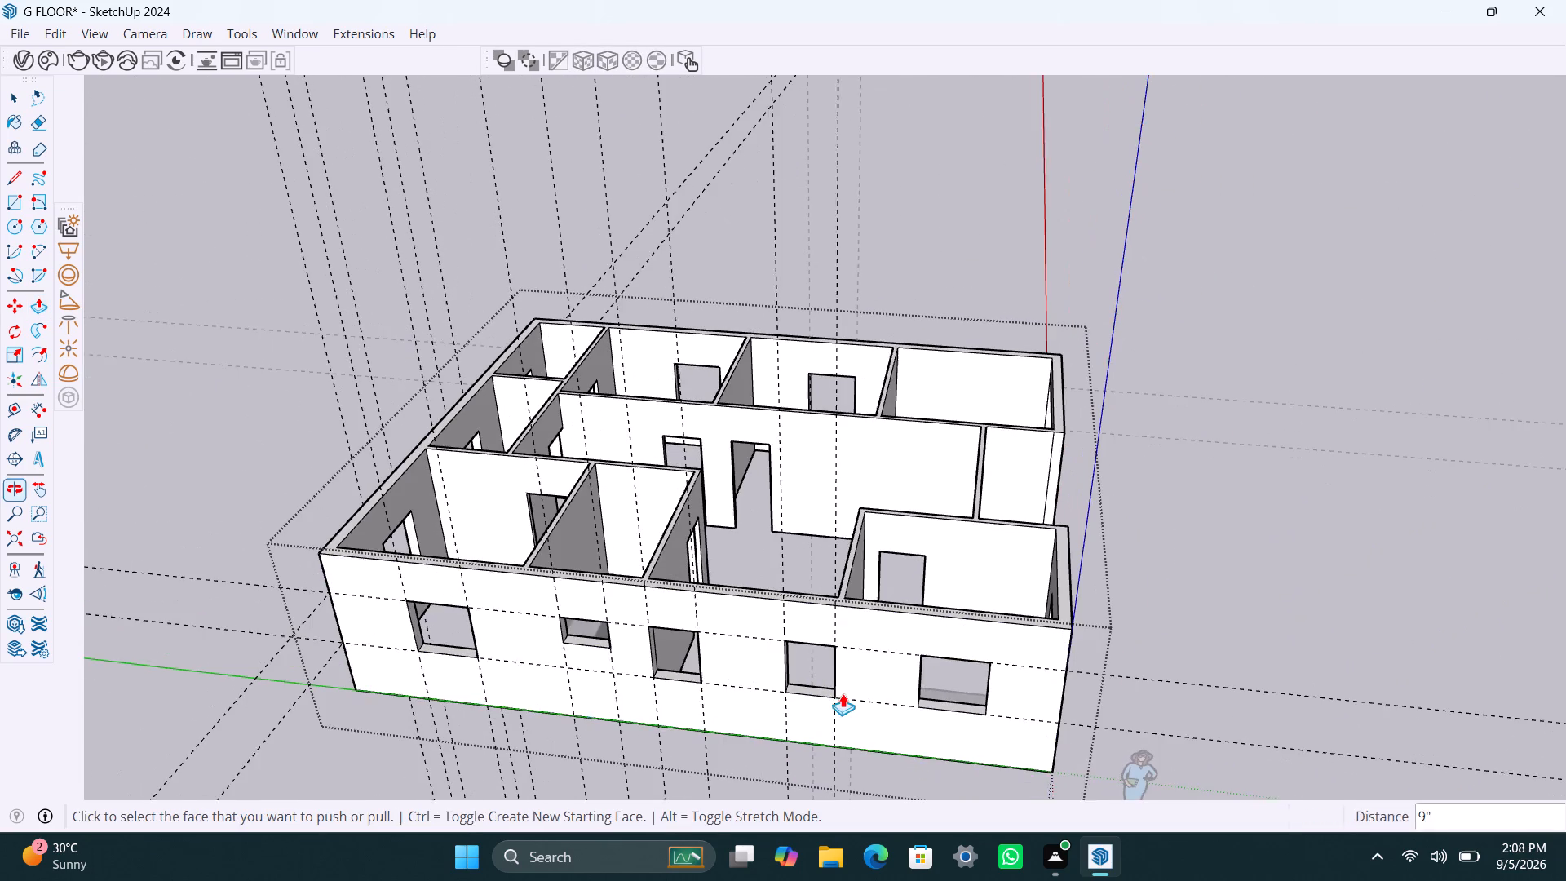
{"action": "key", "text": "ctrl+s"}
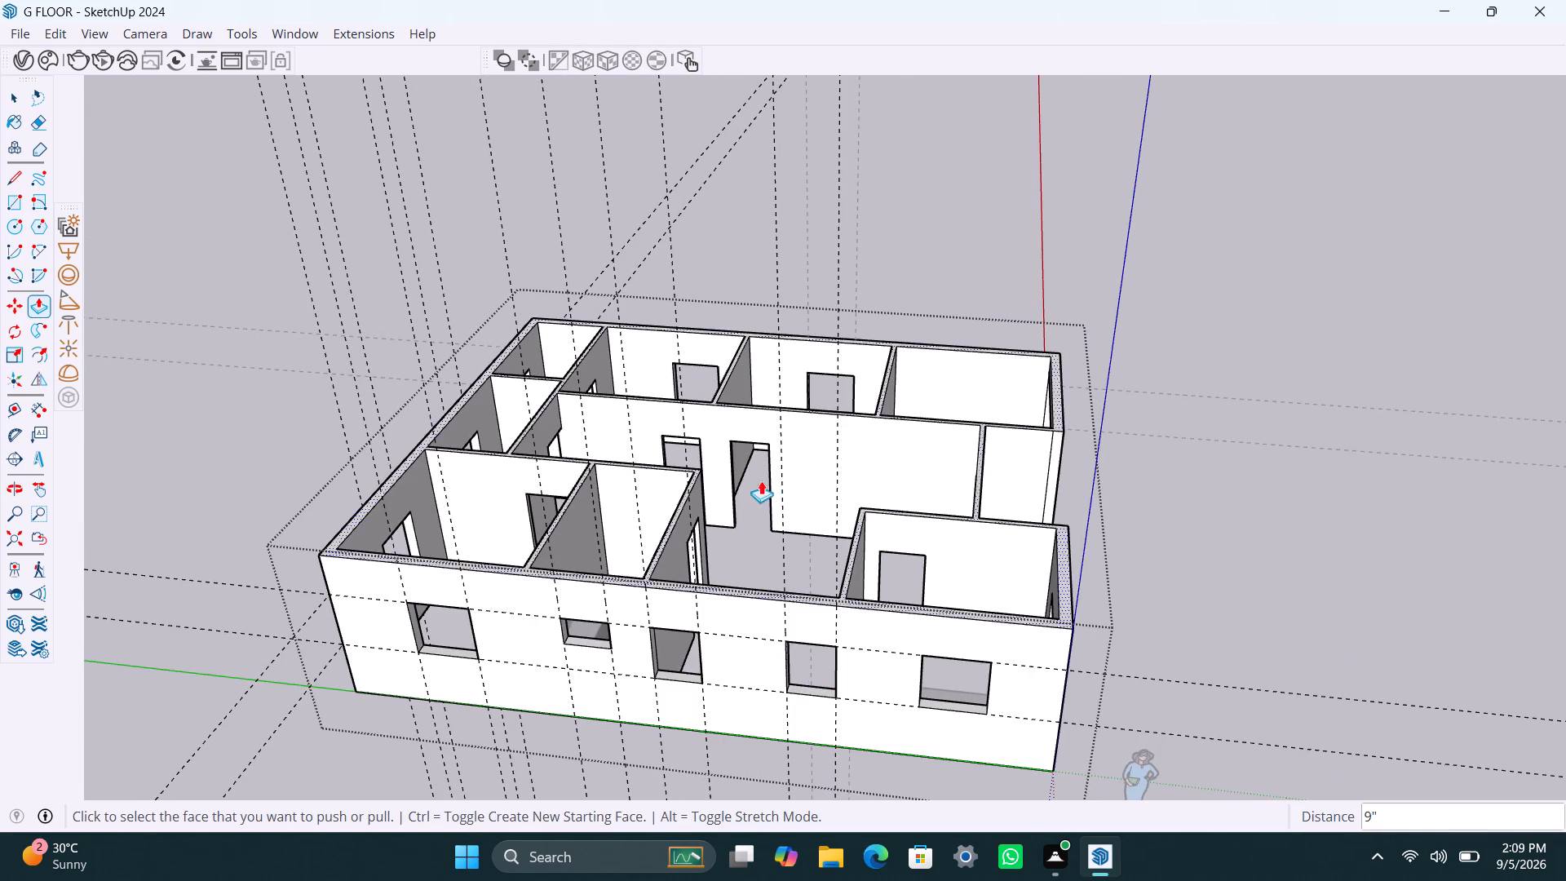
Delete all the guides inside the open wall group.
{"action": "key", "text": "space"}
{"action": "left_click", "coordinate": [56, 29]}
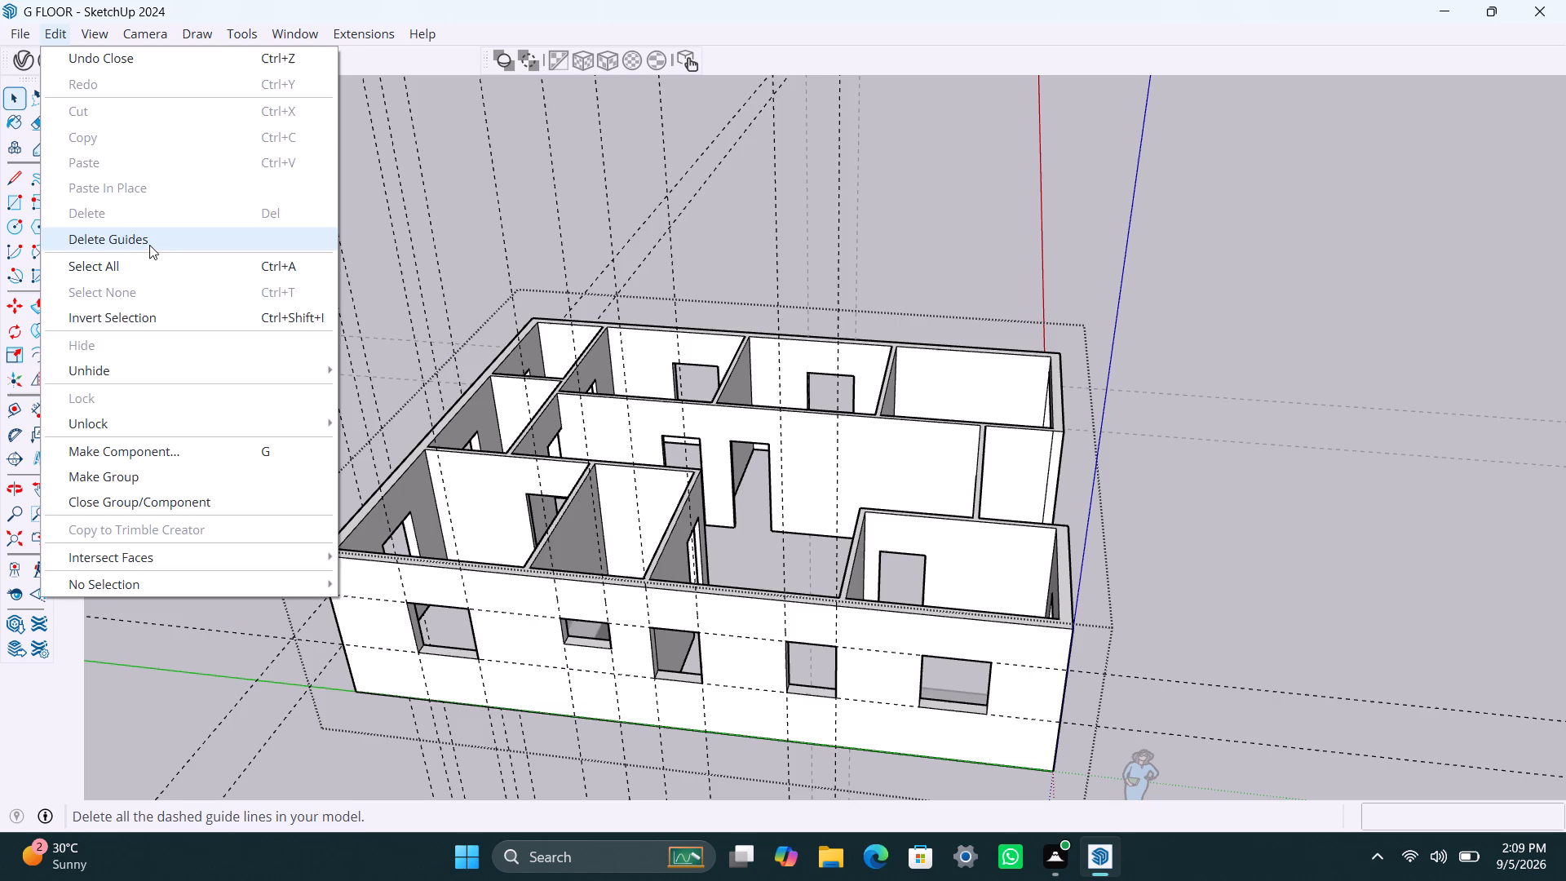
{"action": "left_click", "coordinate": [149, 245]}
Close the wall group and delete the remaining guides outside it.
{"action": "scroll", "coordinate": [878, 414], "scroll_direction": "down", "scroll_amount": 5}
{"action": "middle_click_drag", "start_coordinate": [1069, 418], "coordinate": [280, 509]}
{"action": "scroll", "coordinate": [712, 557], "scroll_direction": "up", "scroll_amount": 3}
{"action": "scroll", "coordinate": [735, 683], "scroll_direction": "up", "scroll_amount": 3}
{"action": "middle_click_drag", "start_coordinate": [754, 717], "coordinate": [841, 601]}
{"action": "scroll", "coordinate": [841, 601], "scroll_direction": "up", "scroll_amount": 1}
{"action": "scroll", "coordinate": [826, 644], "scroll_direction": "down", "scroll_amount": 4}
{"action": "scroll", "coordinate": [739, 576], "scroll_direction": "up", "scroll_amount": 1}
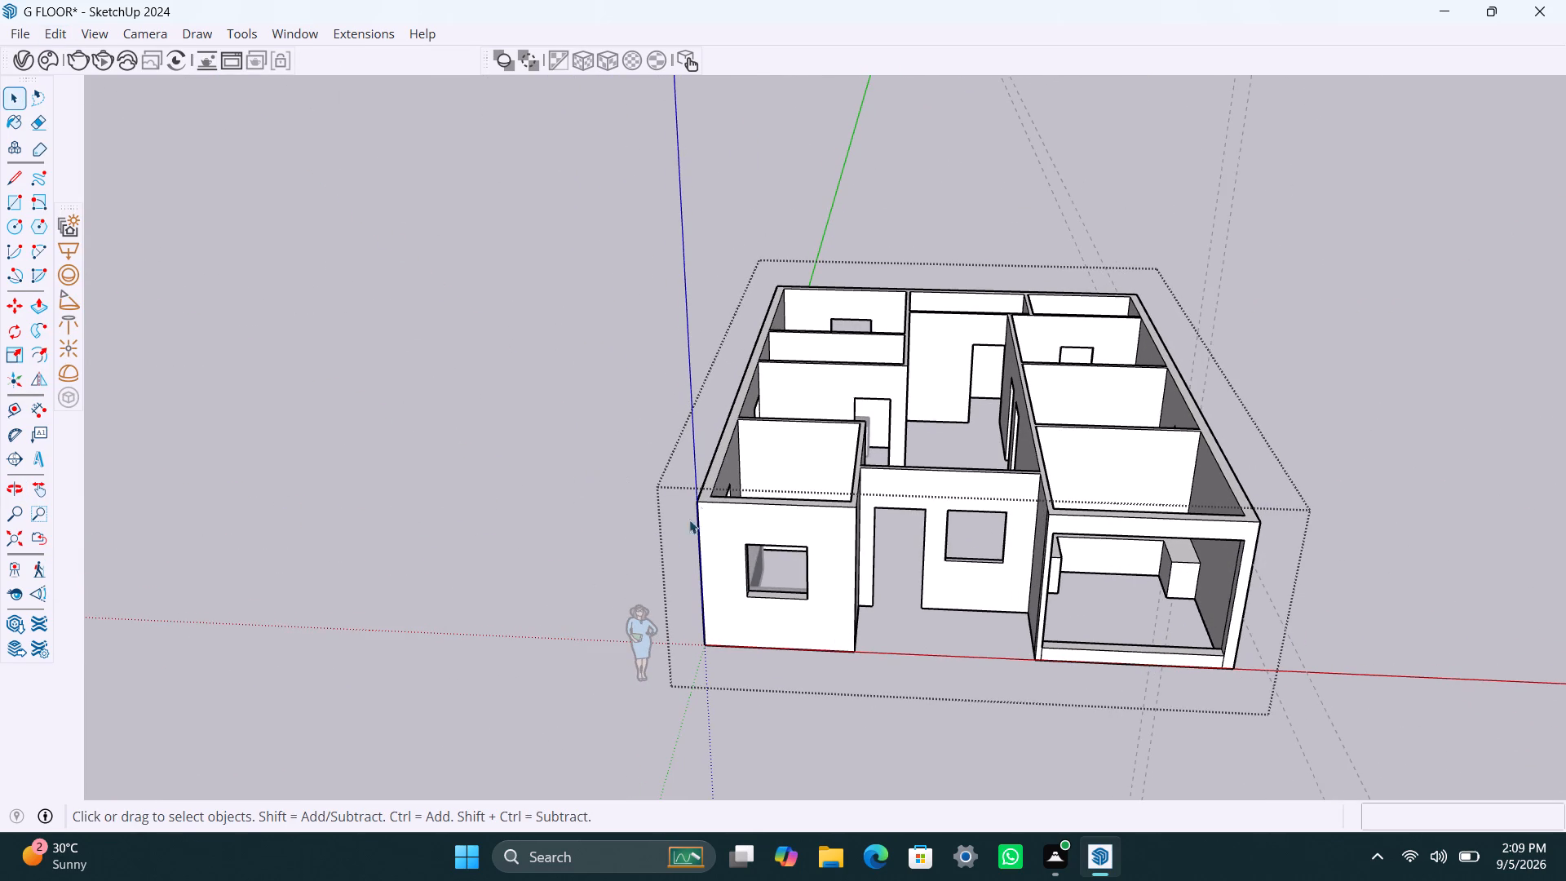
{"action": "left_click", "coordinate": [757, 438]}
{"action": "left_click", "coordinate": [530, 430]}
{"action": "left_click", "coordinate": [793, 334]}
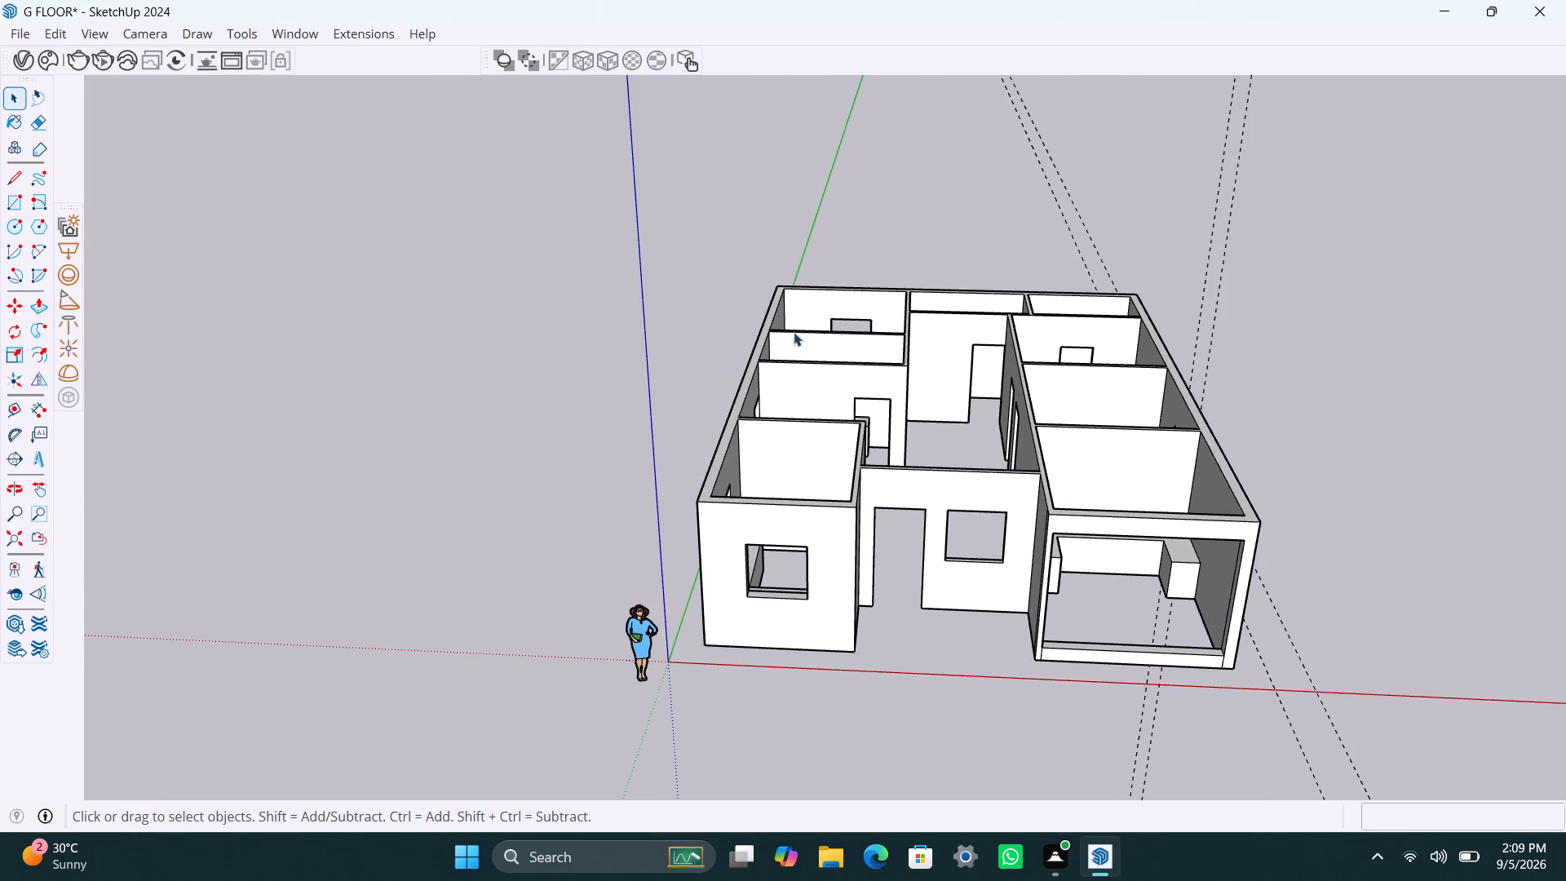
{"action": "left_click", "coordinate": [59, 29]}
{"action": "left_click", "coordinate": [119, 245]}
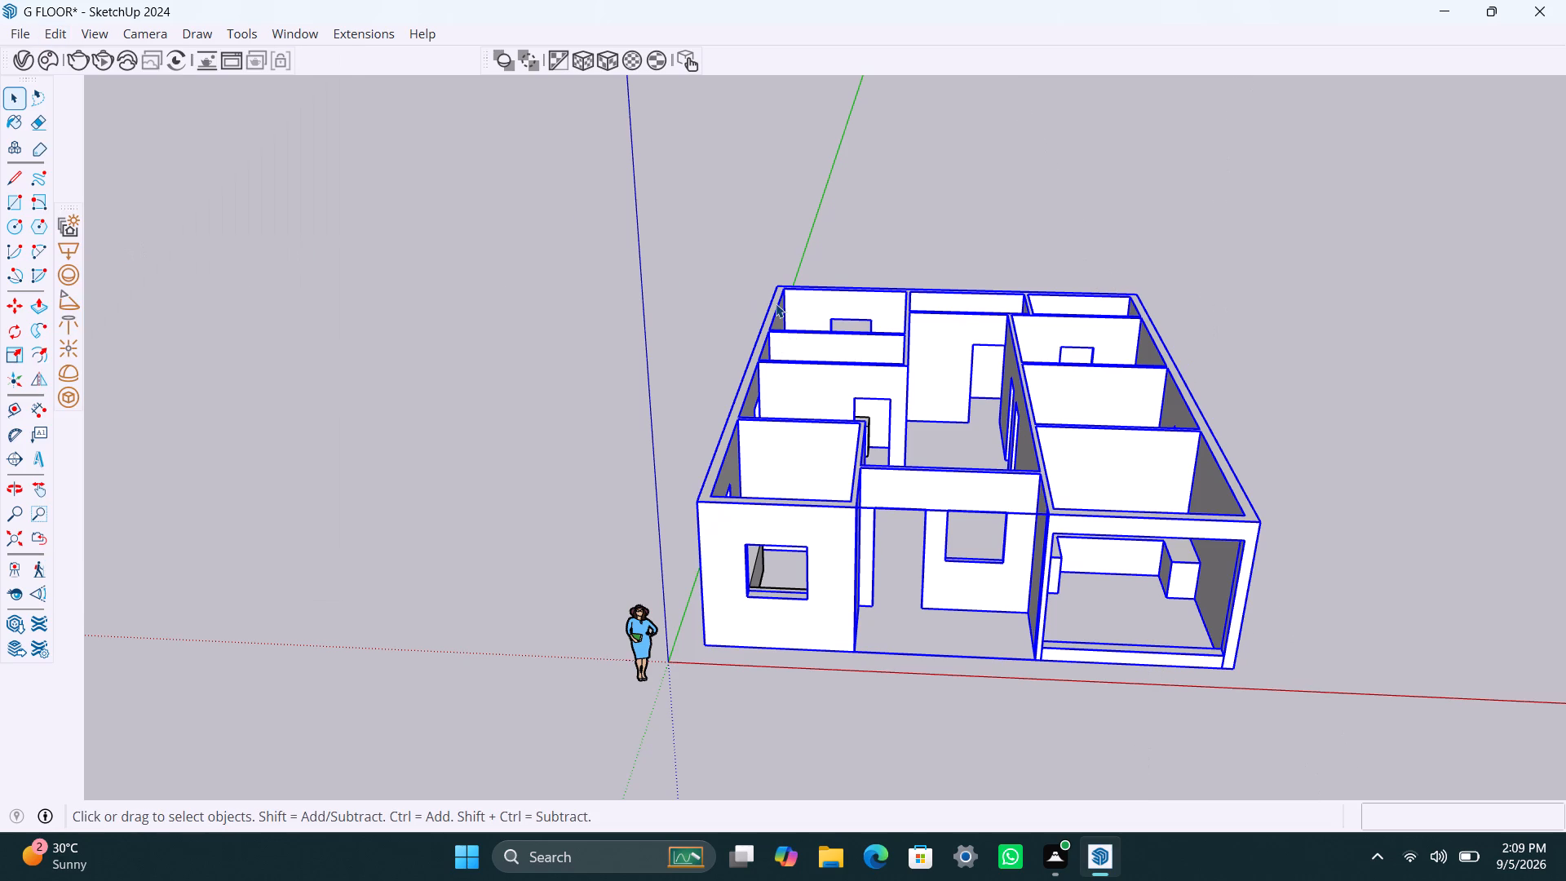
Run FixIt 101 on the wall group.
{"action": "right_click", "coordinate": [776, 303]}
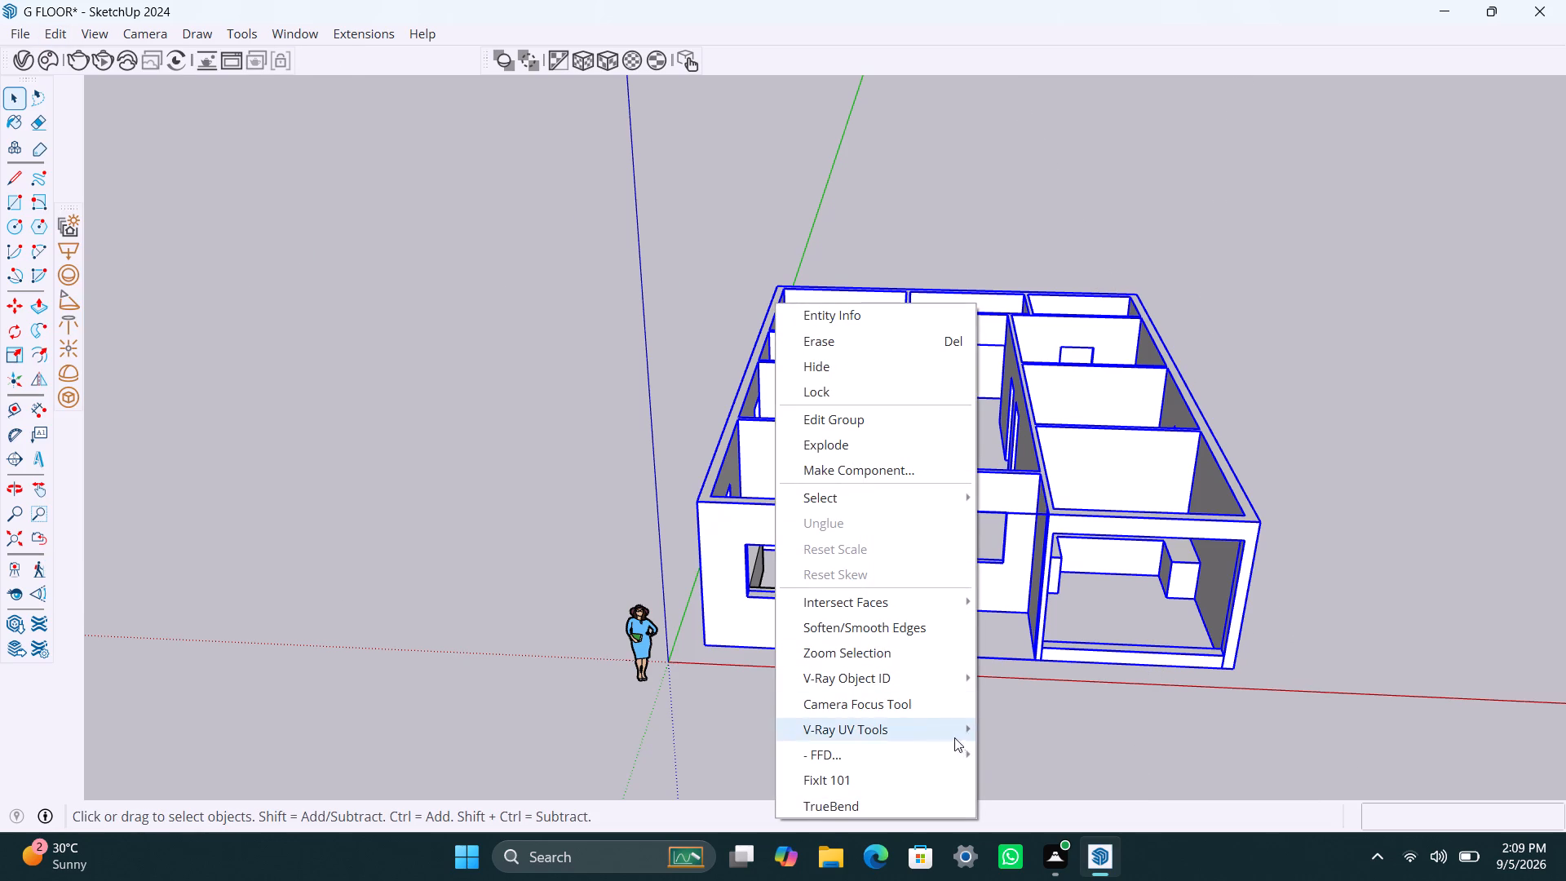
{"action": "left_click", "coordinate": [890, 787]}
{"action": "left_click", "coordinate": [860, 515]}
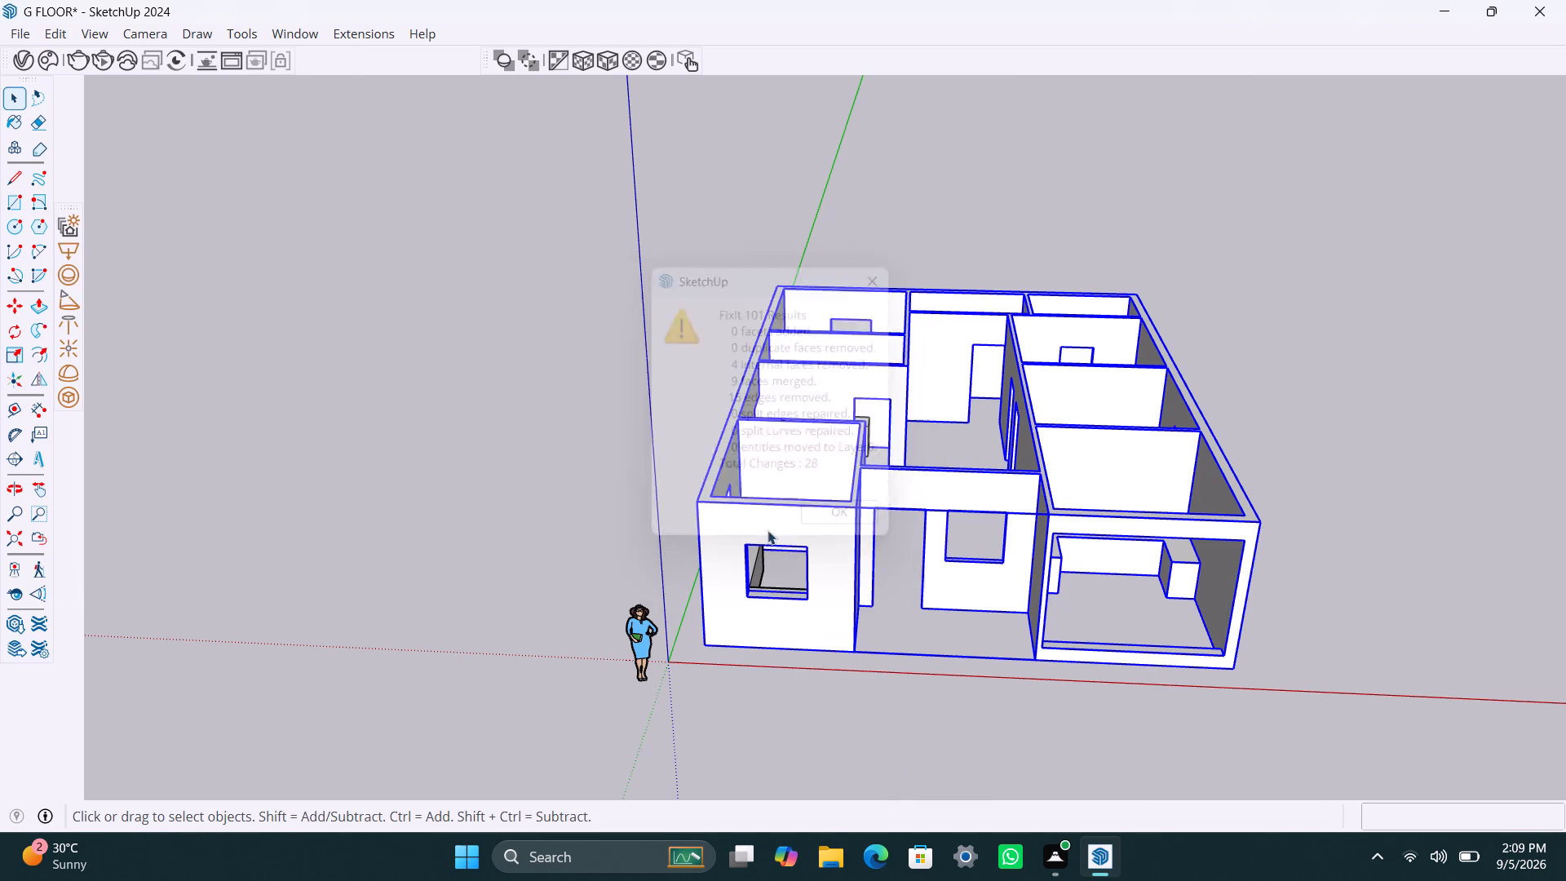
Run FixIt 101 on the wall group together with the two loose counter tops along the side wall.
{"action": "scroll", "coordinate": [771, 442], "scroll_direction": "down", "scroll_amount": 2}
{"action": "middle_click_drag", "start_coordinate": [773, 485], "coordinate": [758, 828]}
{"action": "scroll", "coordinate": [728, 609], "scroll_direction": "up", "scroll_amount": 3}
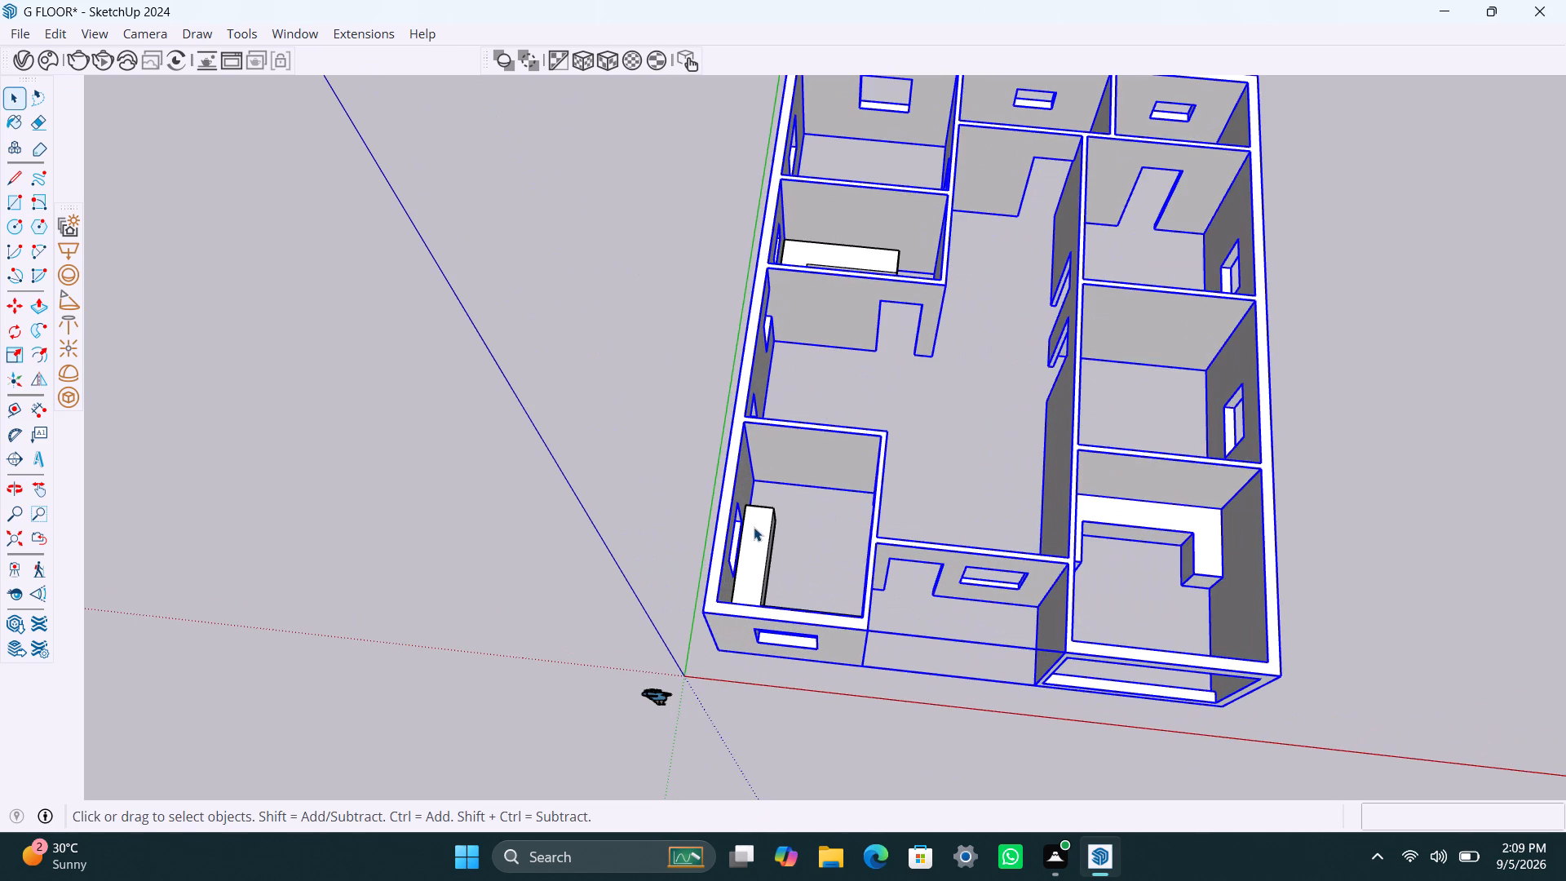
{"action": "left_click", "coordinate": [754, 529]}
{"action": "left_click", "coordinate": [763, 547]}
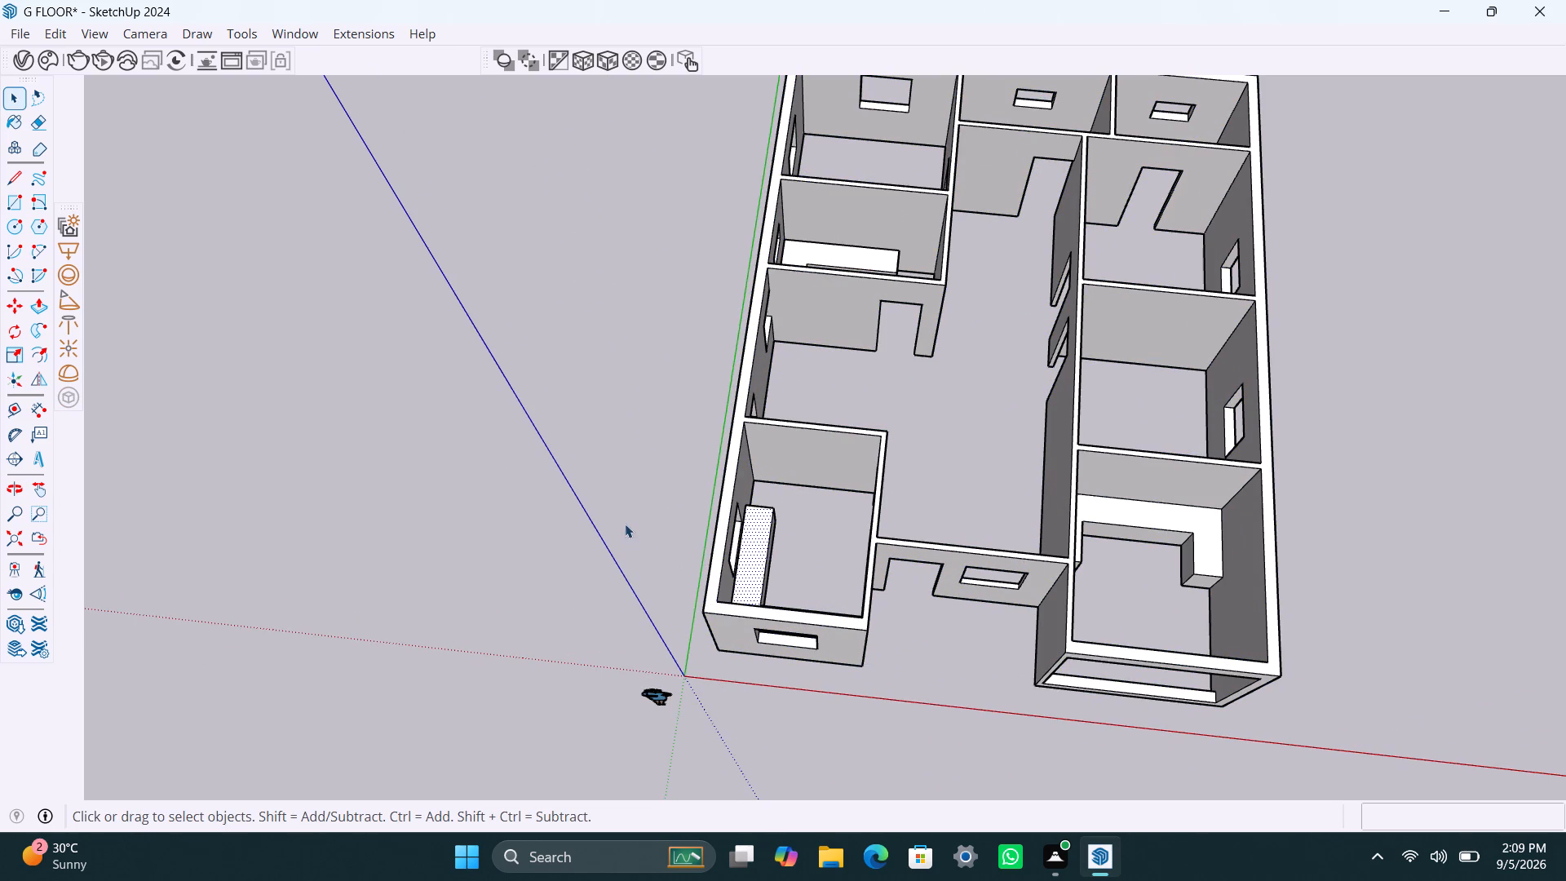
{"action": "left_click", "coordinate": [620, 515]}
{"action": "left_click", "coordinate": [793, 442]}
{"action": "triple_click", "coordinate": [759, 523], "text": "shift"}
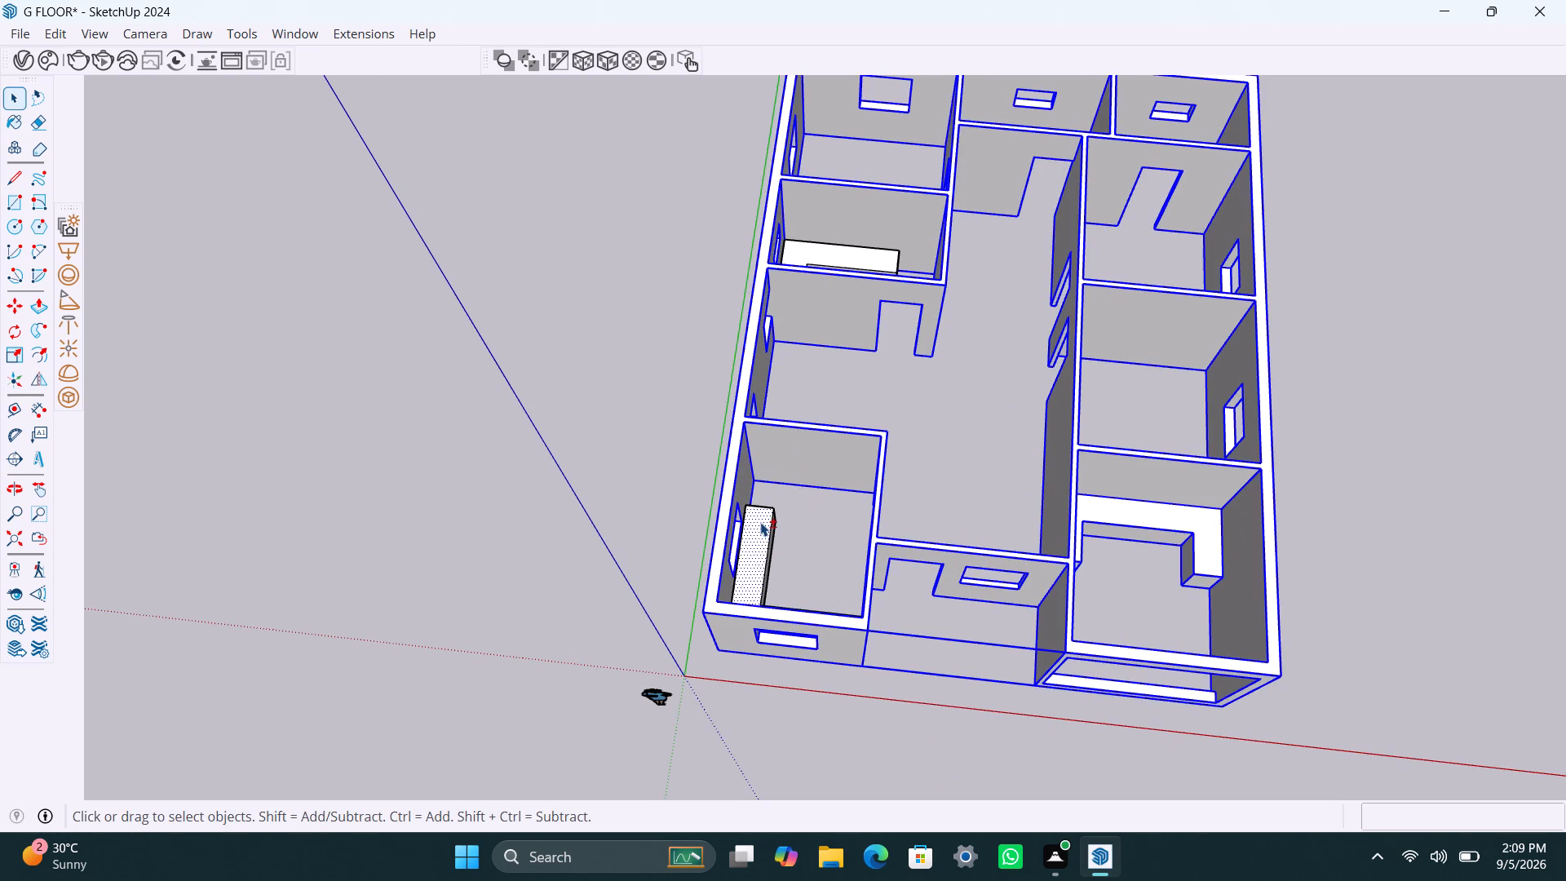
{"action": "triple_click", "coordinate": [811, 252], "text": "shift"}
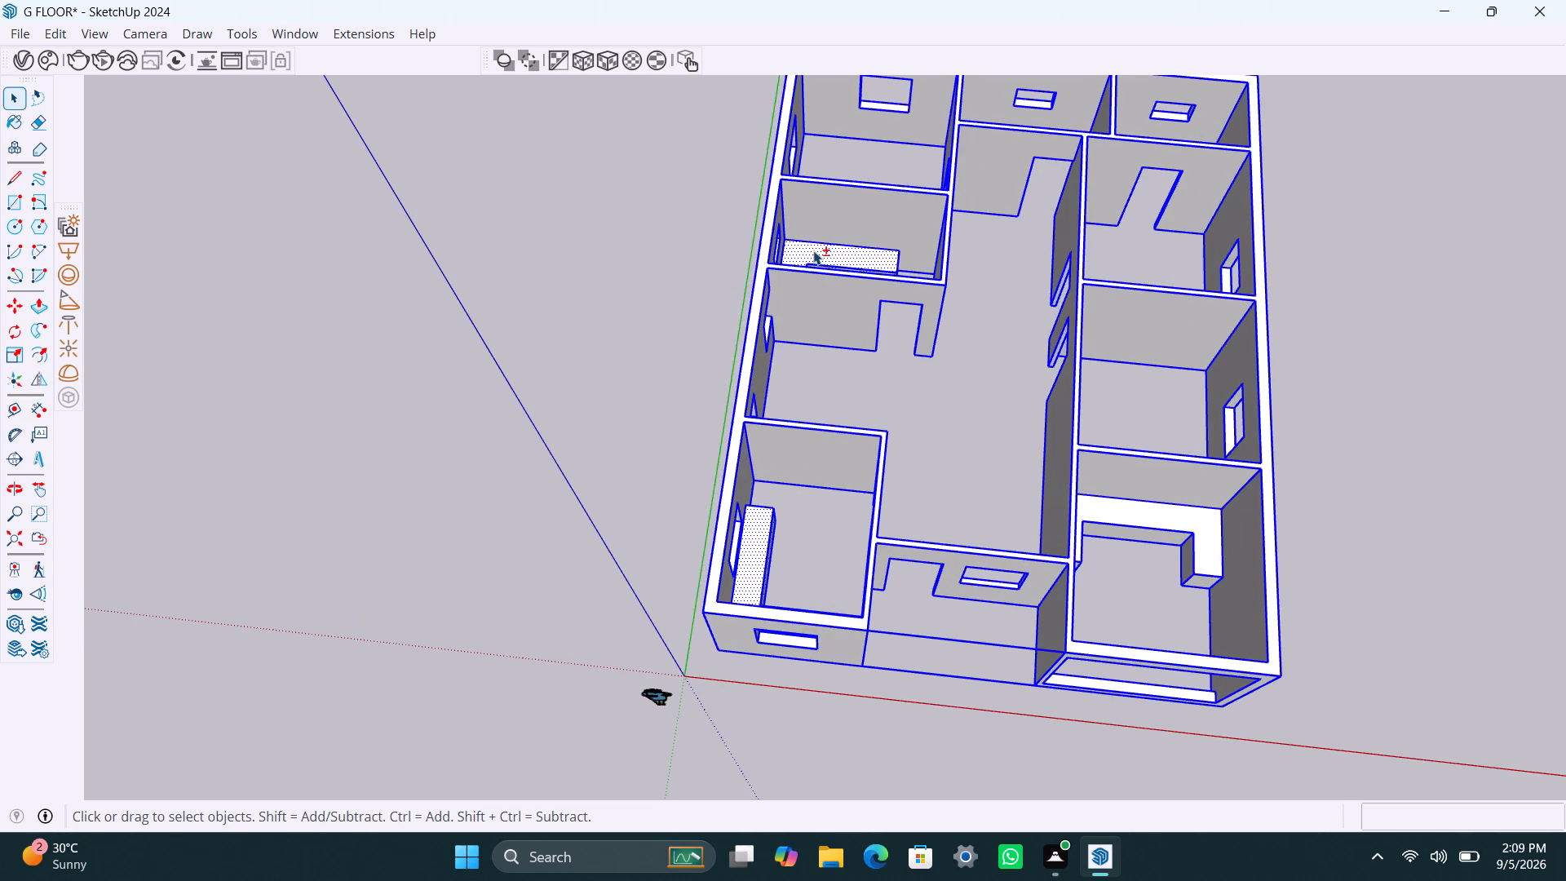
{"action": "right_click", "coordinate": [813, 250]}
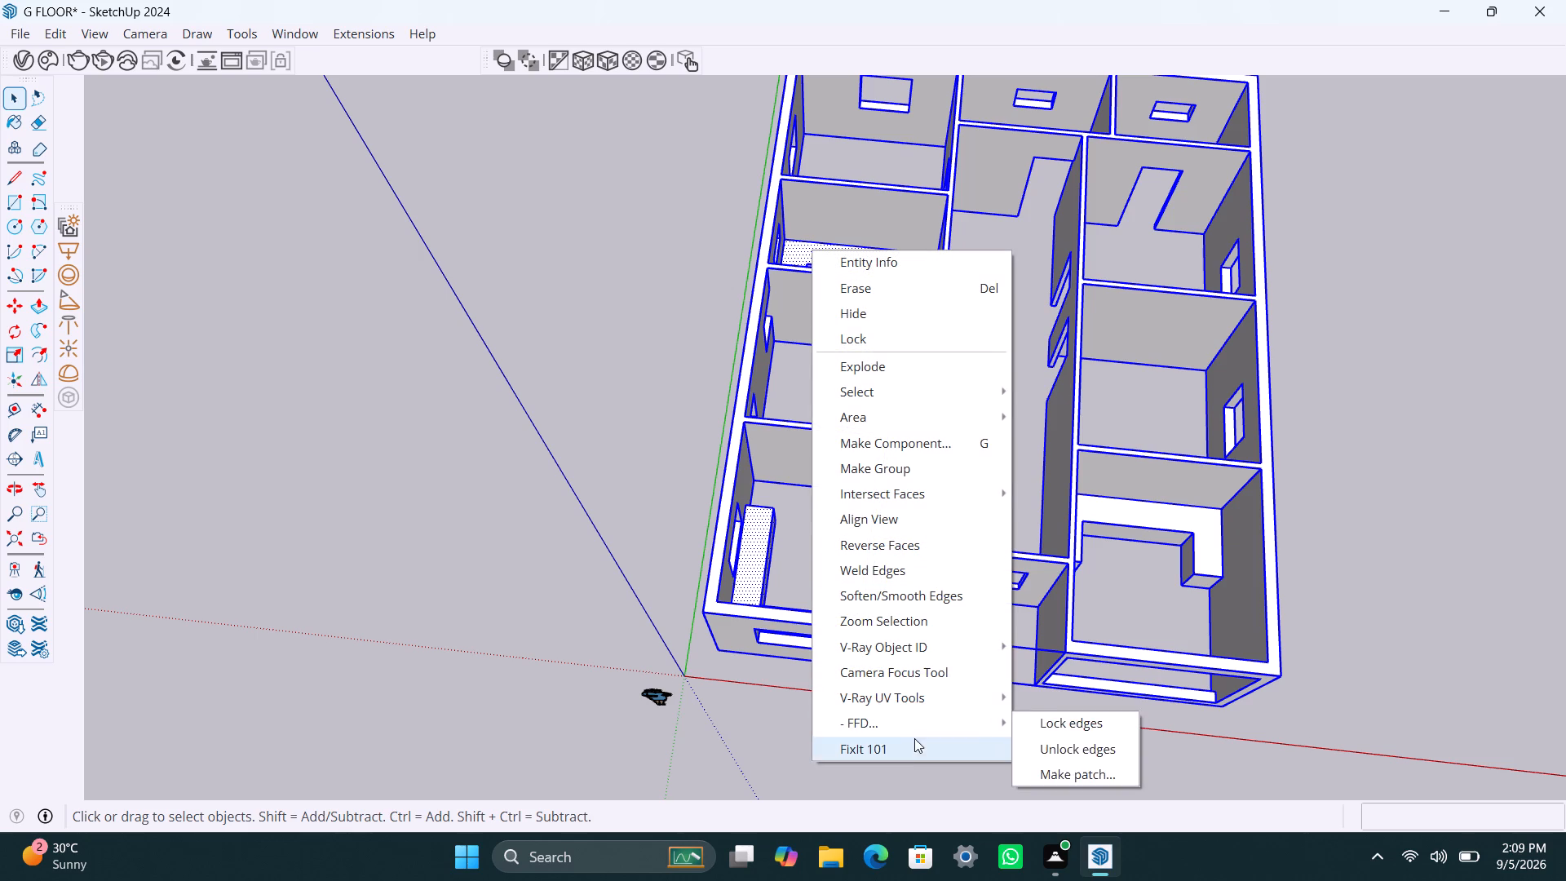
{"action": "left_click", "coordinate": [913, 746]}
{"action": "left_click", "coordinate": [847, 524]}
{"action": "left_click", "coordinate": [1356, 494]}
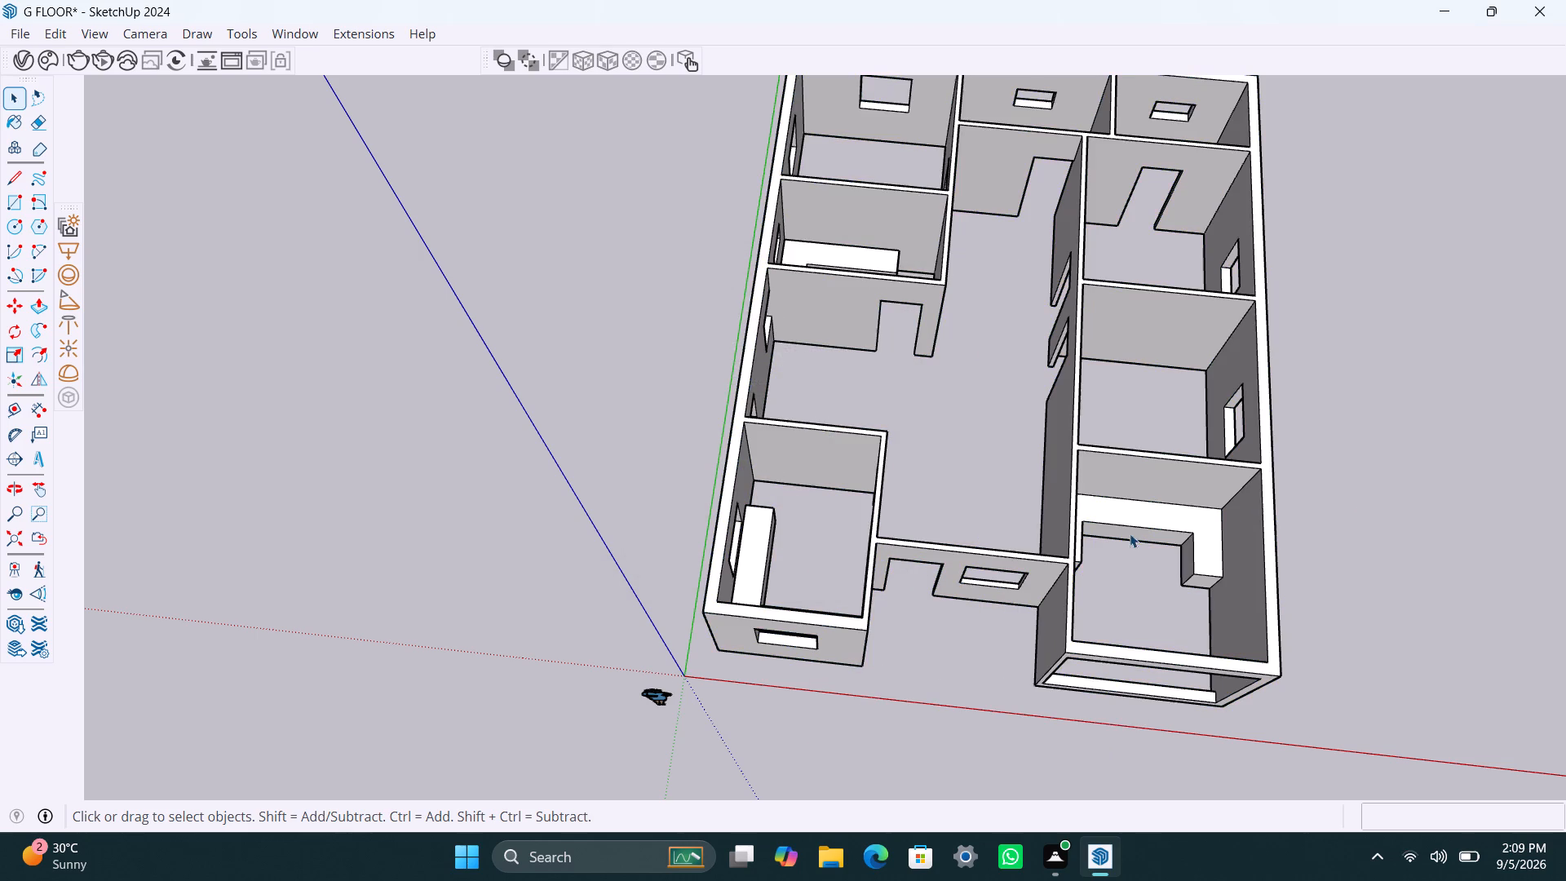
Examine the side-wall window openings from outside and from inside the rooms.
{"action": "scroll", "coordinate": [1011, 609], "scroll_direction": "down", "scroll_amount": 6}
{"action": "middle_click_drag", "start_coordinate": [949, 641], "coordinate": [918, 339]}
{"action": "scroll", "coordinate": [852, 607], "scroll_direction": "up", "scroll_amount": 1}
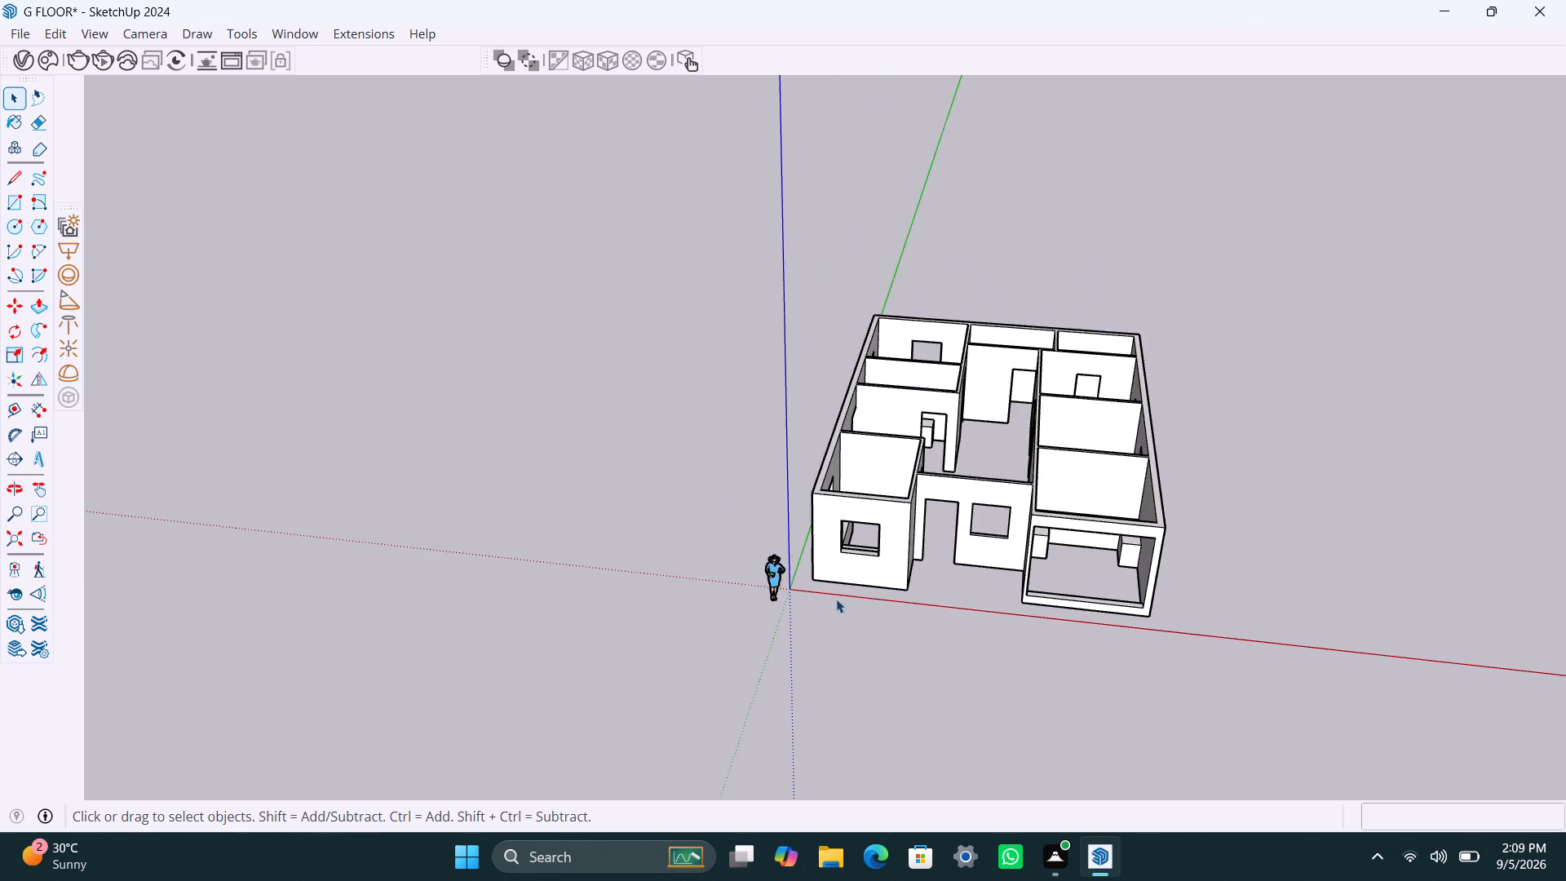
{"action": "scroll", "coordinate": [836, 599], "scroll_direction": "up", "scroll_amount": 6}
{"action": "middle_click_drag", "start_coordinate": [972, 613], "coordinate": [1433, 603]}
{"action": "scroll", "coordinate": [949, 562], "scroll_direction": "up", "scroll_amount": 4}
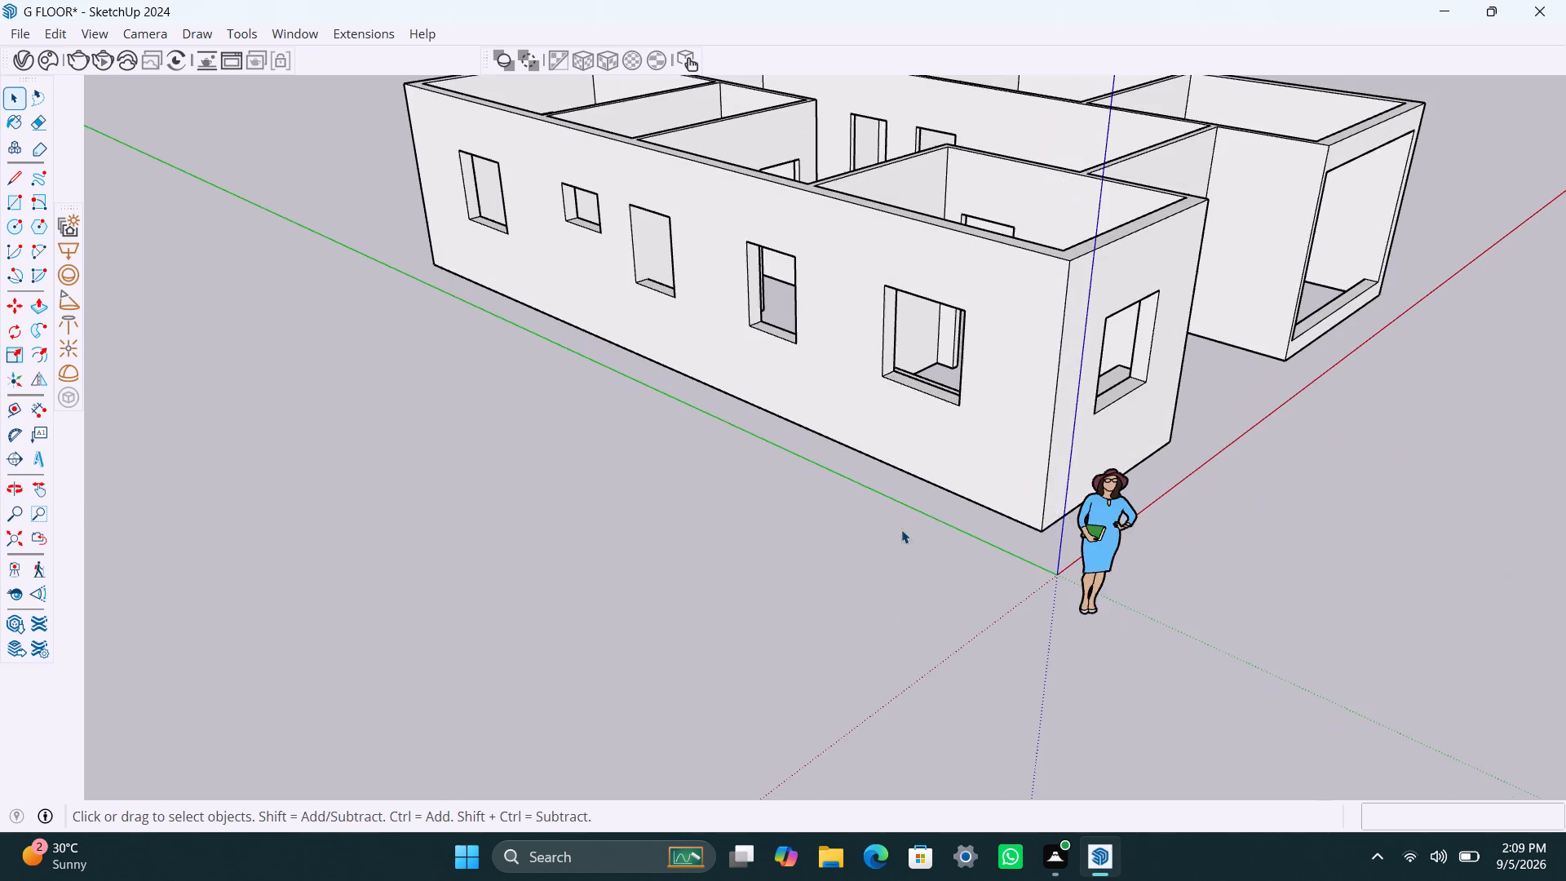
{"action": "middle_click_drag", "start_coordinate": [888, 529], "coordinate": [1201, 450]}
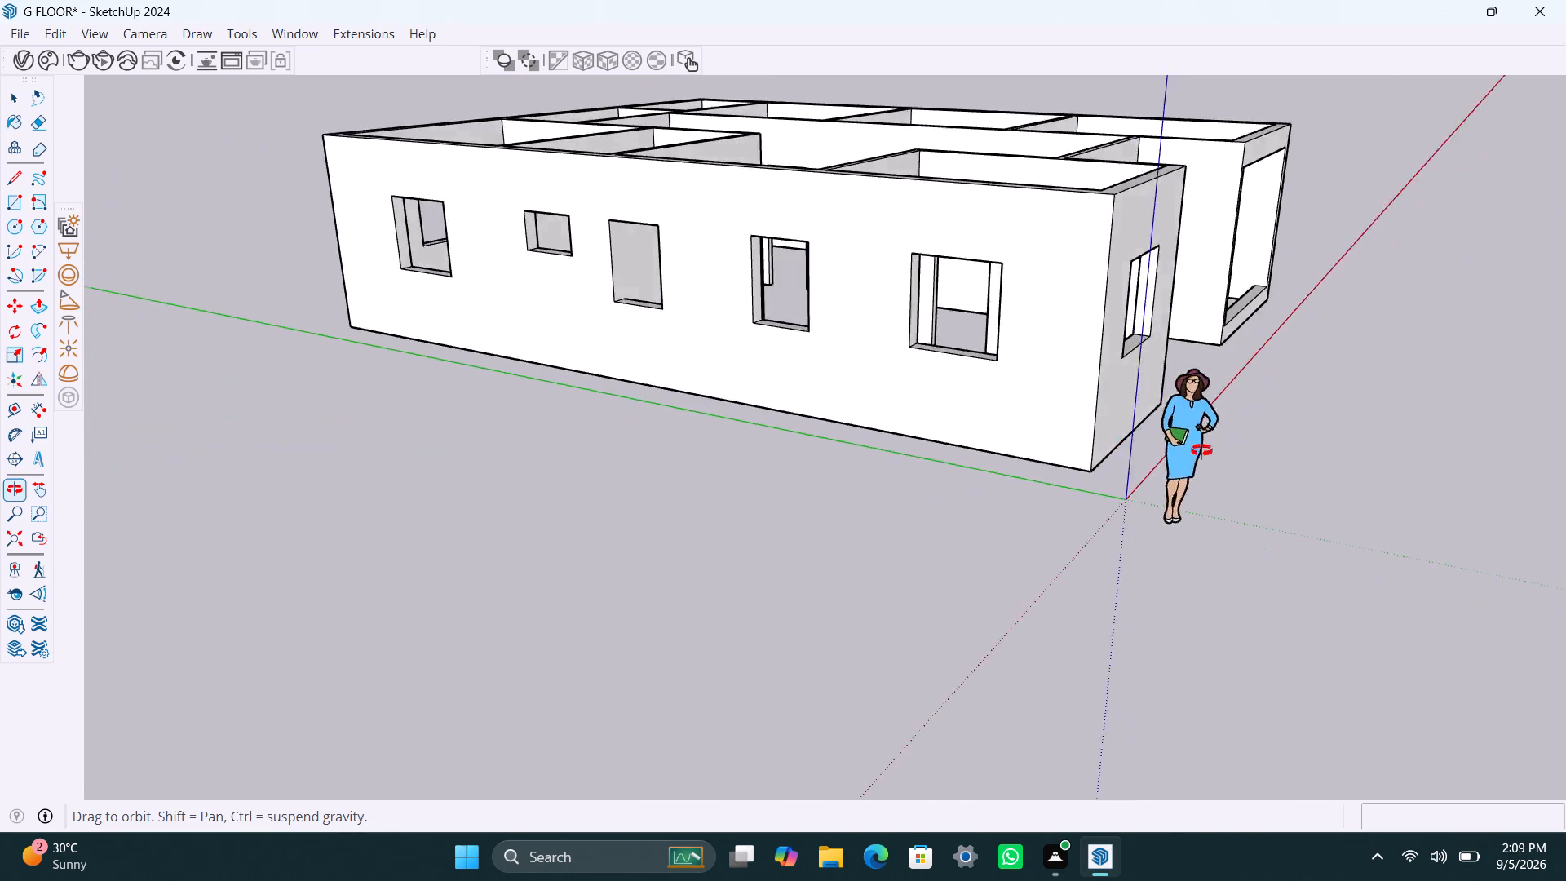
{"action": "middle_click_drag", "start_coordinate": [1201, 450], "coordinate": [573, 806]}
{"action": "scroll", "coordinate": [798, 471], "scroll_direction": "down", "scroll_amount": 3}
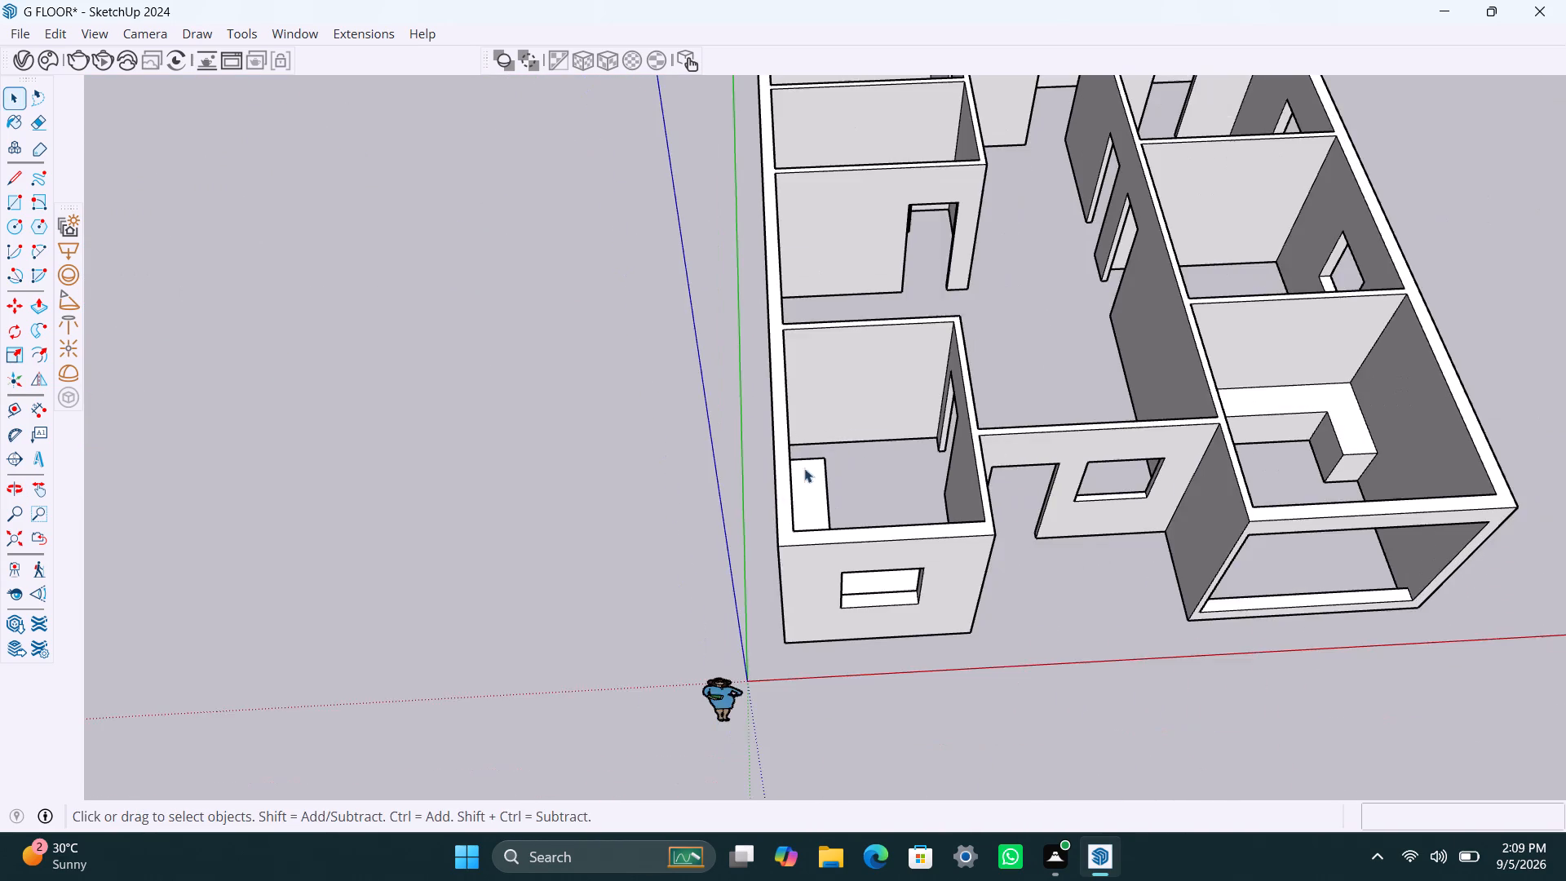
{"action": "middle_click_drag", "start_coordinate": [885, 434], "coordinate": [411, 440]}
{"action": "scroll", "coordinate": [854, 376], "scroll_direction": "up", "scroll_amount": 4}
{"action": "middle_click_drag", "start_coordinate": [1040, 408], "coordinate": [564, 403]}
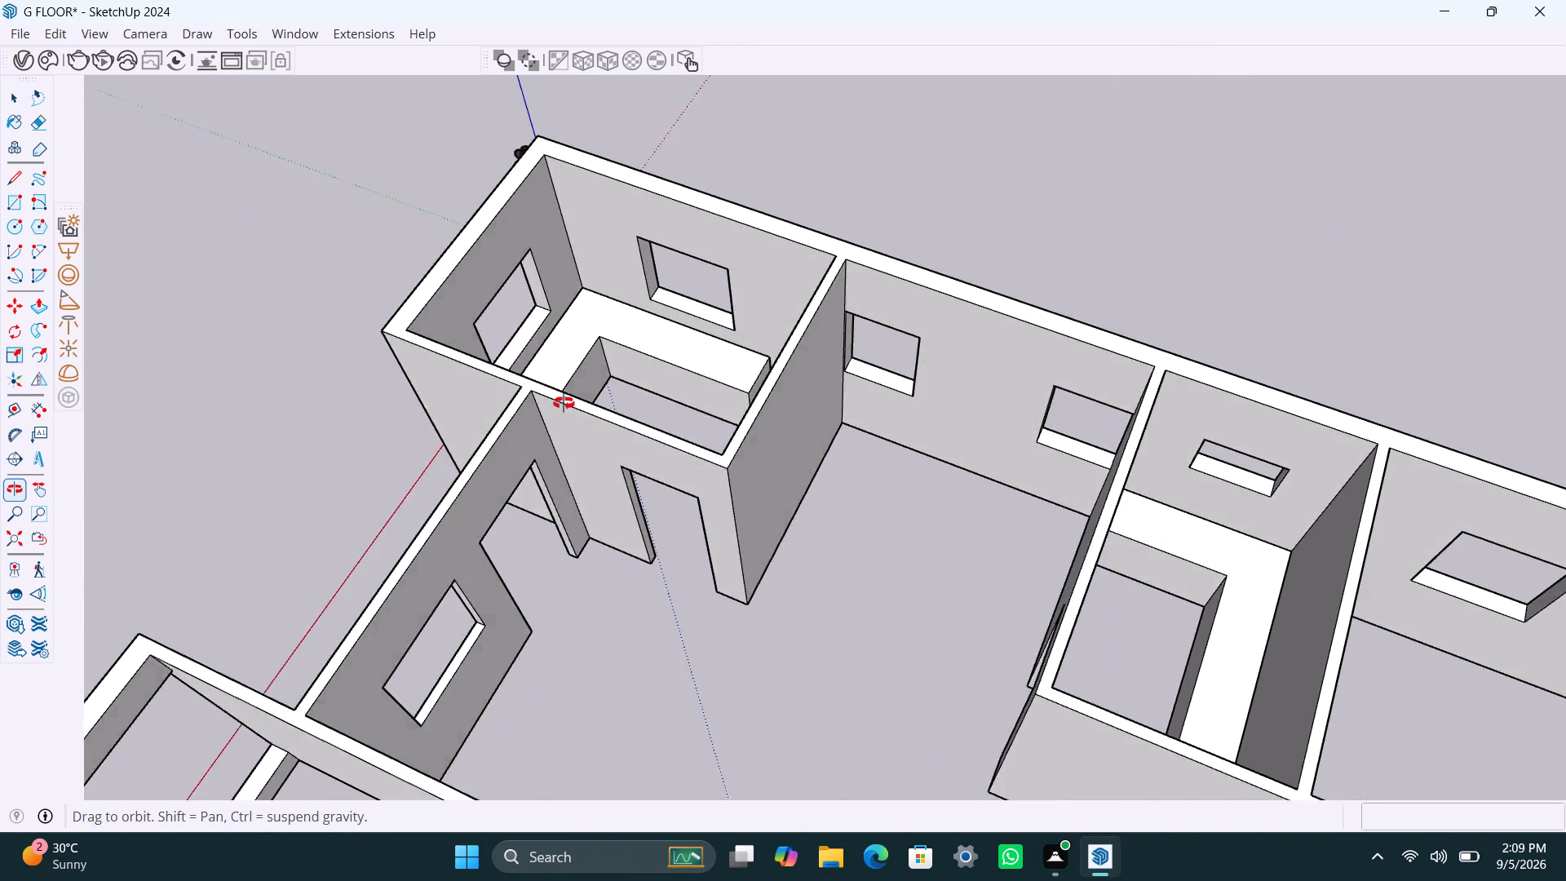
{"action": "middle_click_drag", "start_coordinate": [564, 403], "coordinate": [439, 426]}
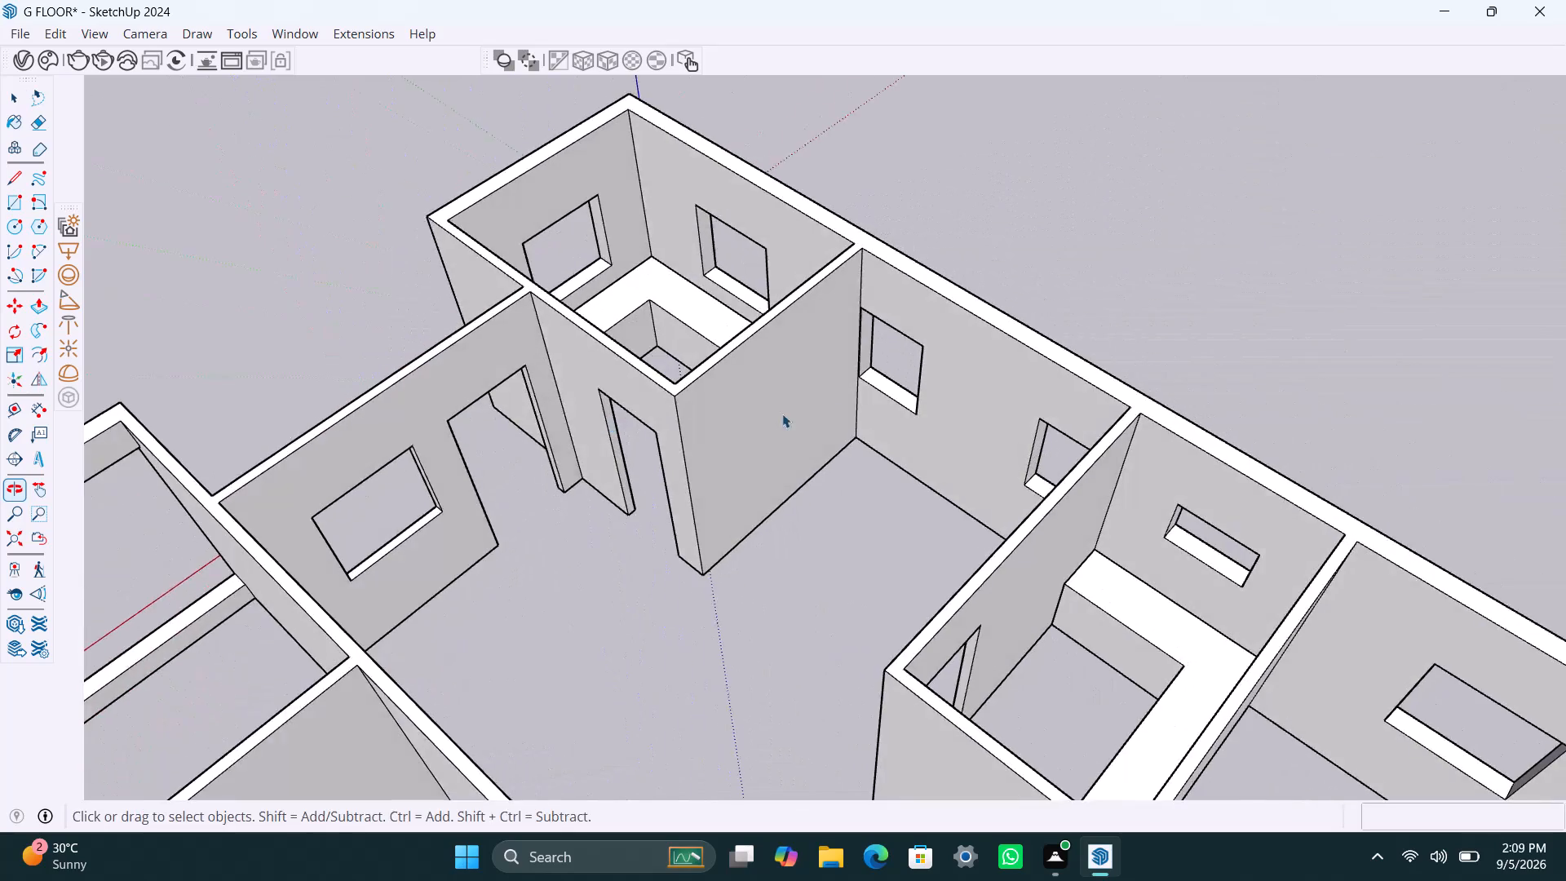
Push the jamb of the side-wall window beside the front room's partition about 5/8", flush with the partition face.
{"action": "scroll", "coordinate": [829, 404], "scroll_direction": "up", "scroll_amount": 8}
{"action": "scroll", "coordinate": [879, 321], "scroll_direction": "up", "scroll_amount": 8}
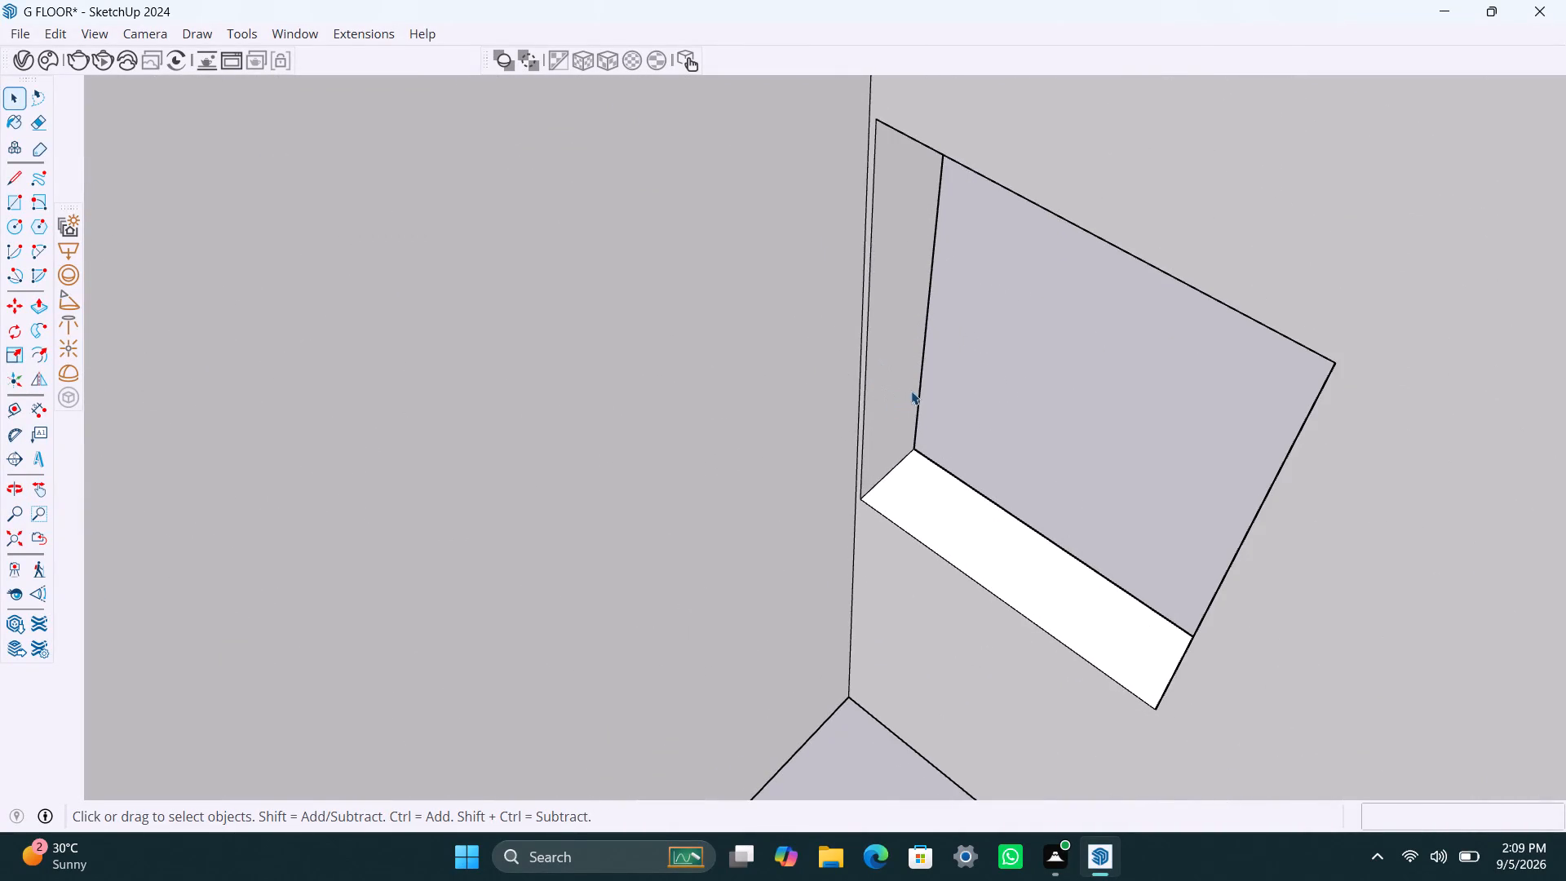
{"action": "left_click", "coordinate": [913, 393]}
{"action": "scroll", "coordinate": [905, 400], "scroll_direction": "up", "scroll_amount": 4}
{"action": "left_click", "coordinate": [864, 310]}
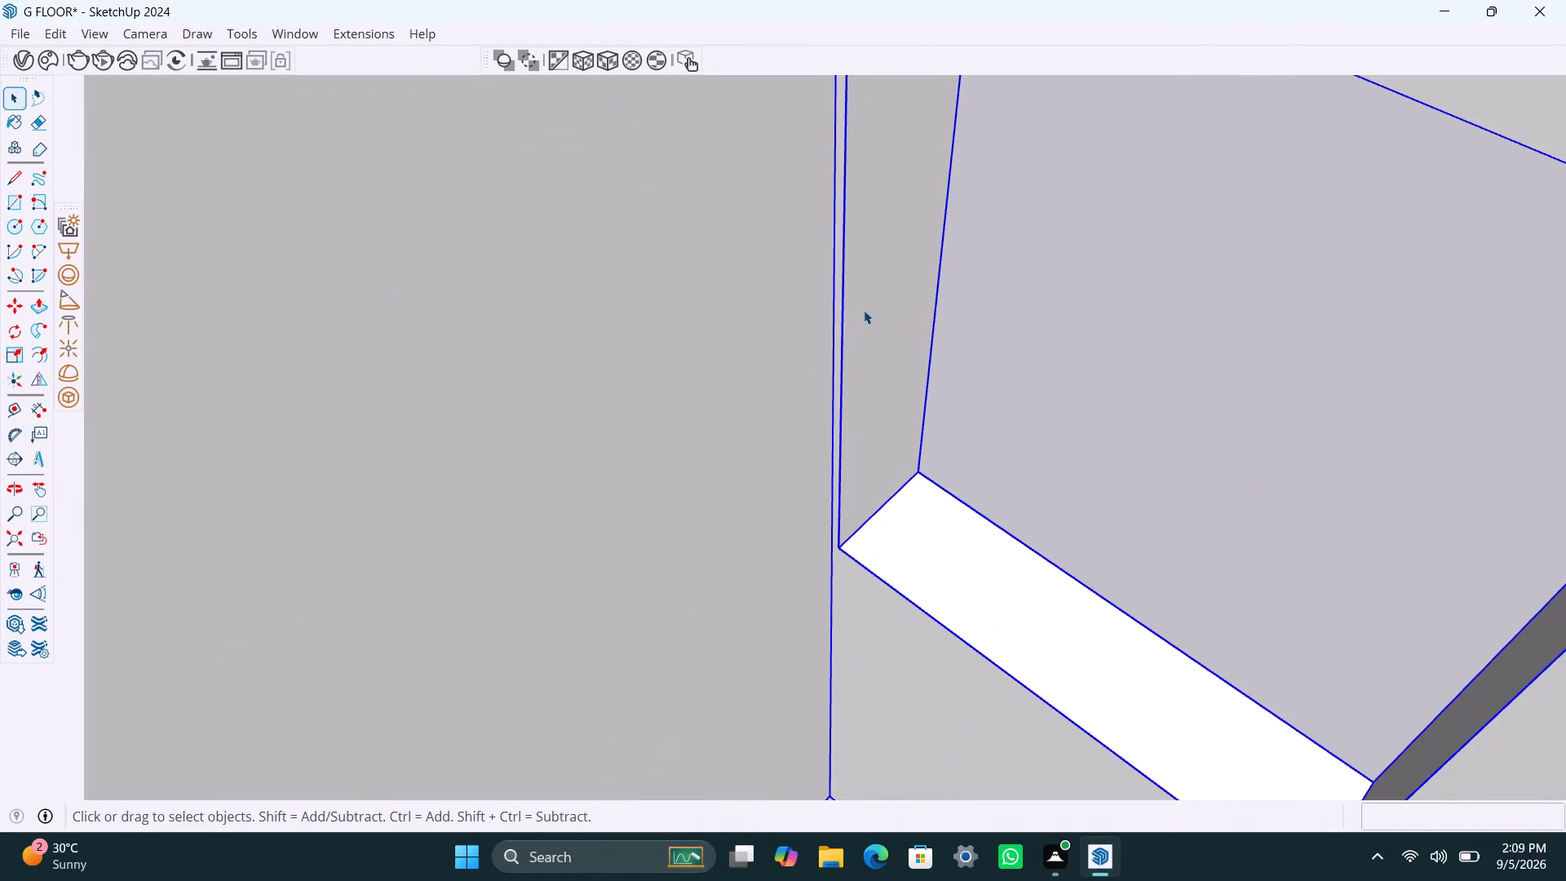
{"action": "triple_click", "coordinate": [864, 310]}
{"action": "left_click", "coordinate": [865, 314]}
{"action": "double_click", "coordinate": [879, 350]}
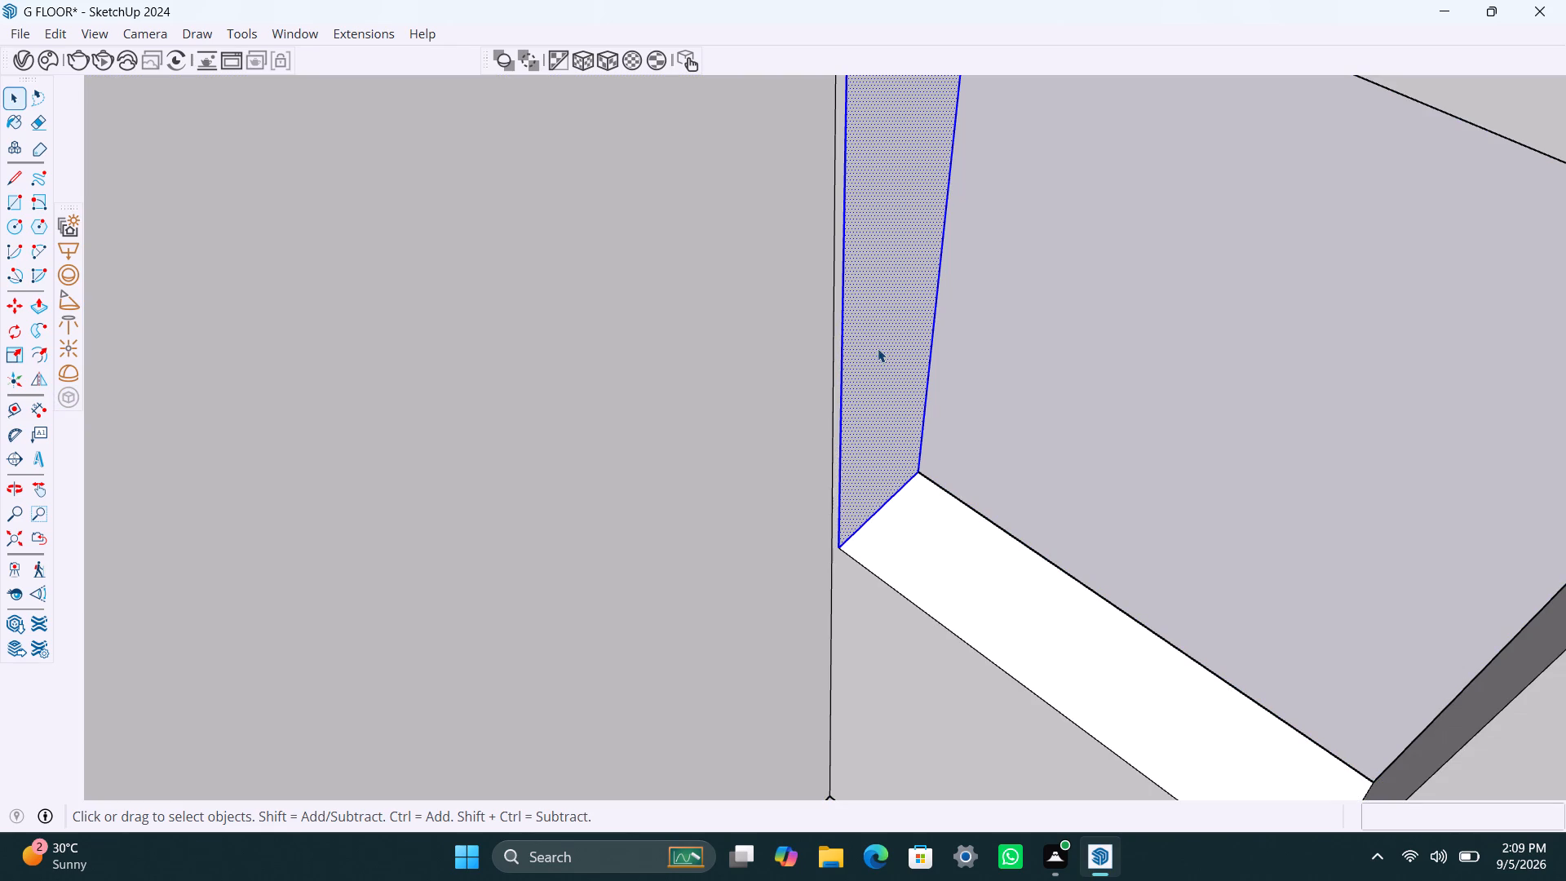
{"action": "key", "text": "p"}
{"action": "left_click", "coordinate": [877, 348]}
{"action": "left_click", "coordinate": [810, 371]}
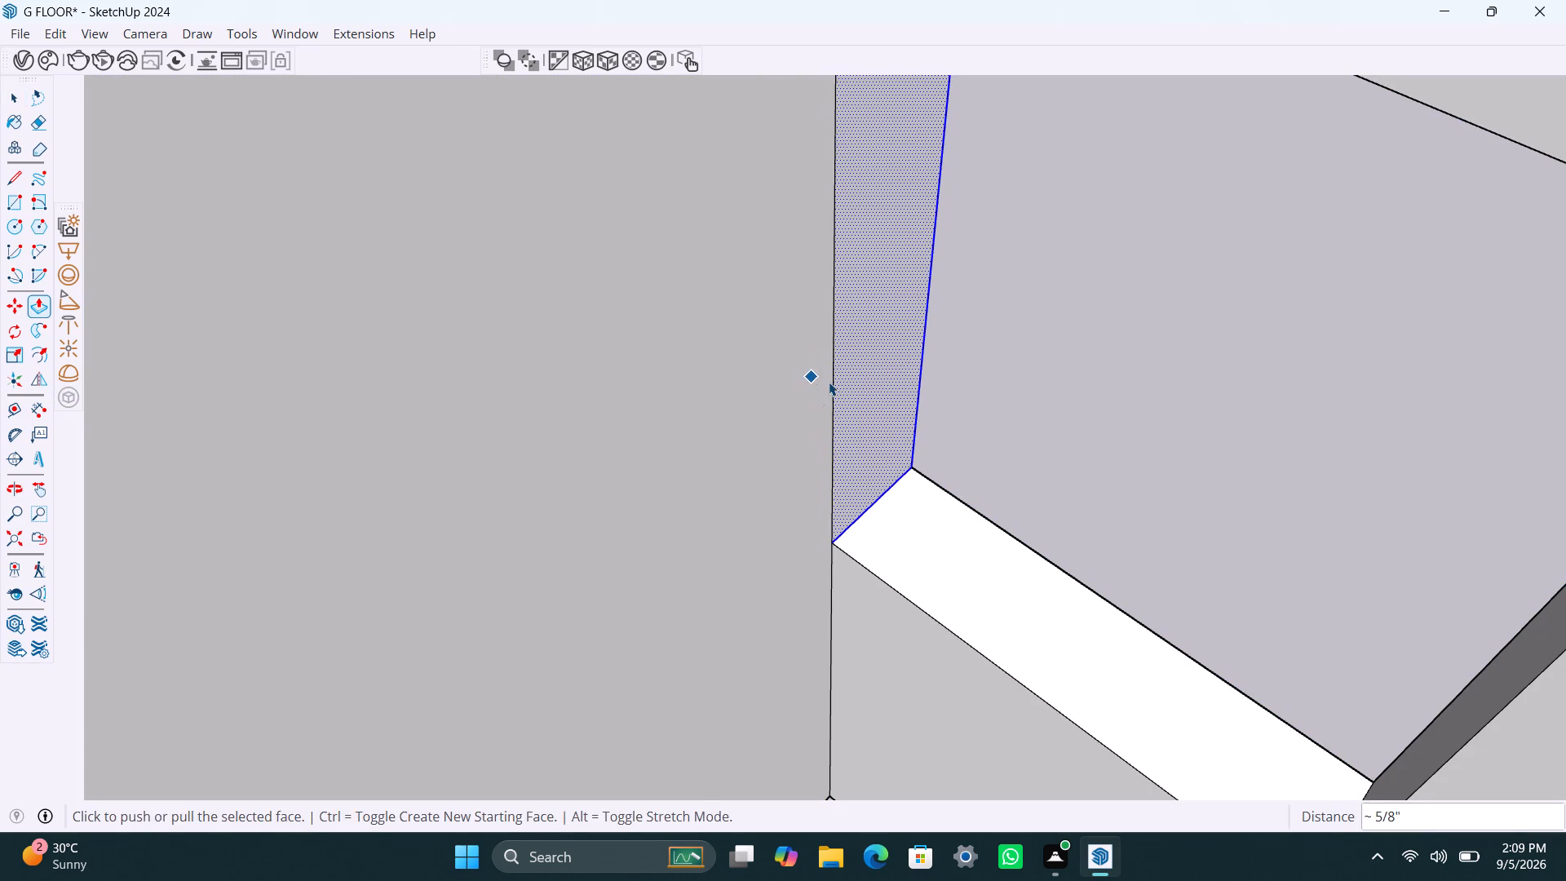
Delete the vertical edge where that window's jamb meets the partition face.
{"action": "key", "text": "space"}
{"action": "left_click", "coordinate": [829, 382]}
{"action": "left_click", "coordinate": [836, 404]}
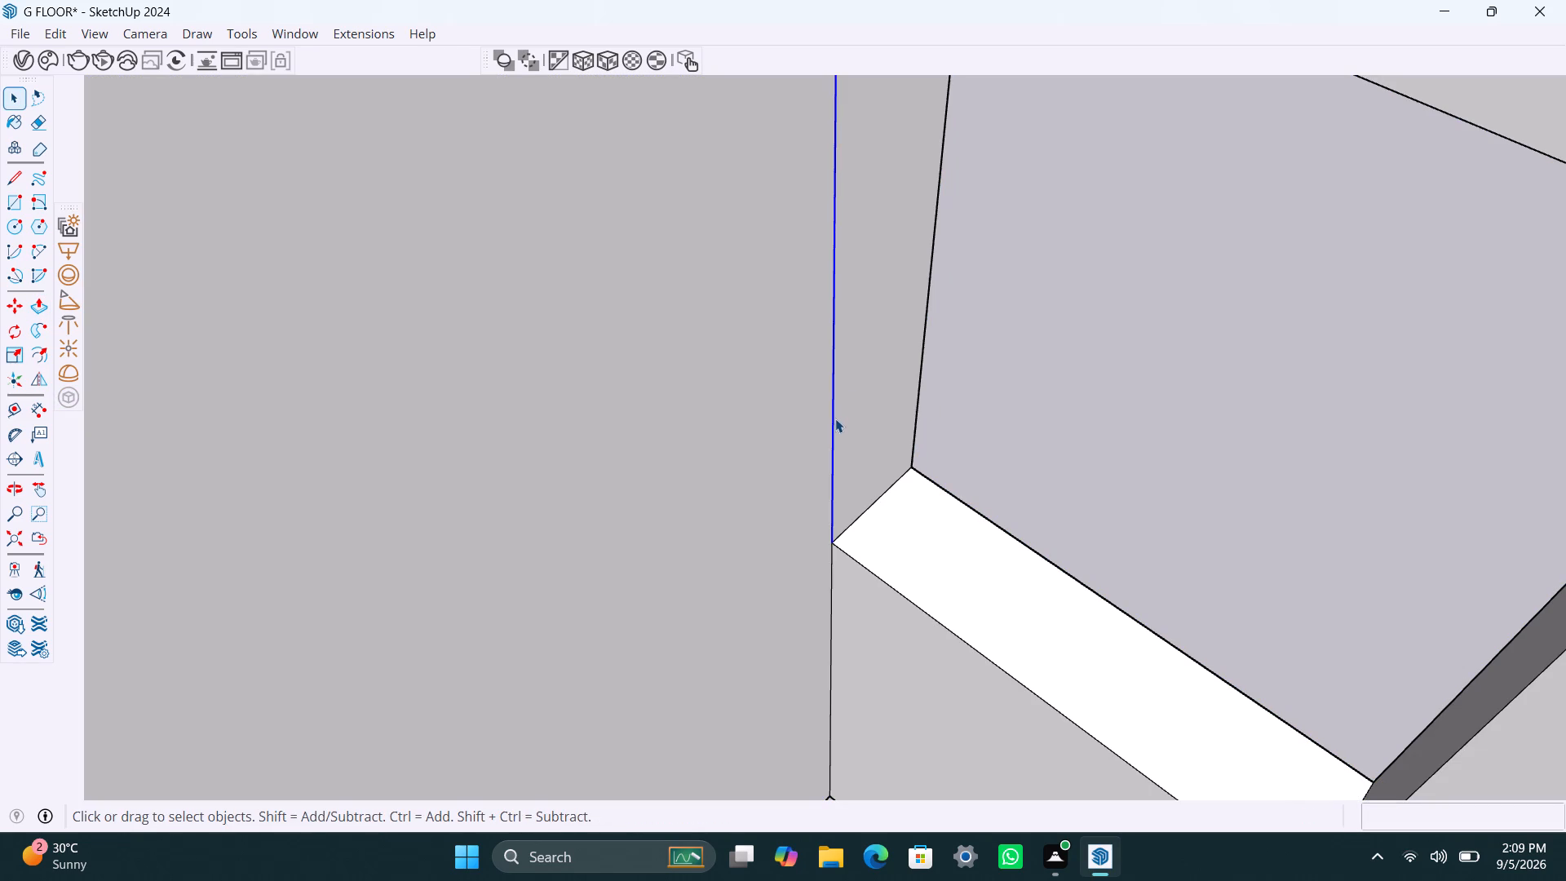
{"action": "key", "text": "Delete"}
Draw a rectangle corner to corner across the front-most window opening in the opposite side wall.
{"action": "scroll", "coordinate": [720, 456], "scroll_direction": "down", "scroll_amount": 16}
{"action": "scroll", "coordinate": [694, 573], "scroll_direction": "down", "scroll_amount": 4}
{"action": "middle_click_drag", "start_coordinate": [666, 642], "coordinate": [958, 542]}
{"action": "scroll", "coordinate": [909, 503], "scroll_direction": "down", "scroll_amount": 14}
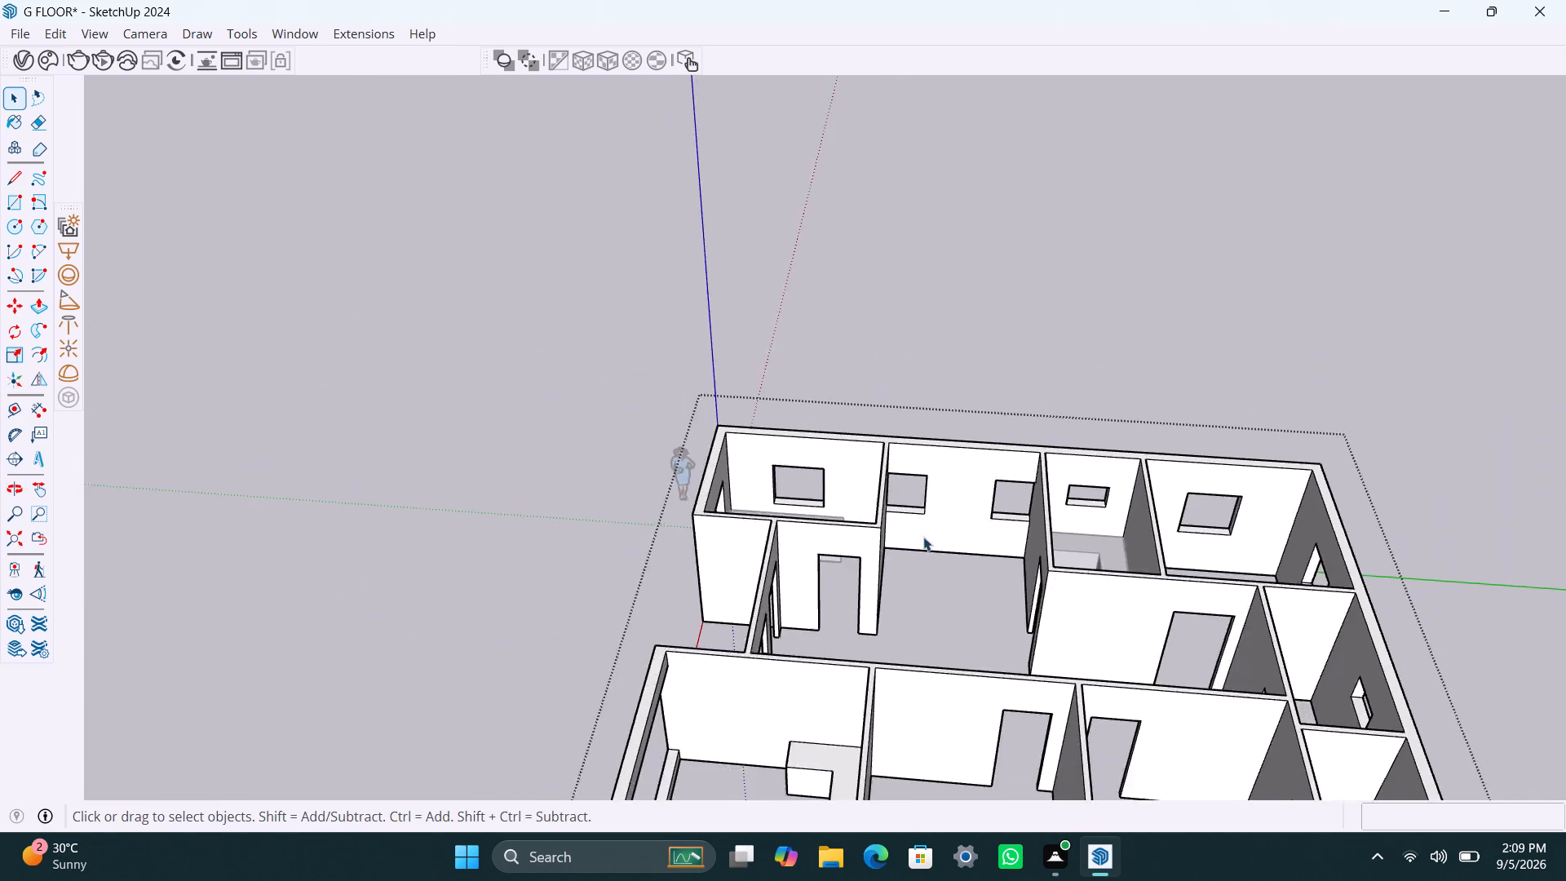
{"action": "scroll", "coordinate": [923, 537], "scroll_direction": "down", "scroll_amount": 4}
{"action": "middle_click_drag", "start_coordinate": [931, 587], "coordinate": [917, 434]}
{"action": "scroll", "coordinate": [930, 617], "scroll_direction": "up", "scroll_amount": 7}
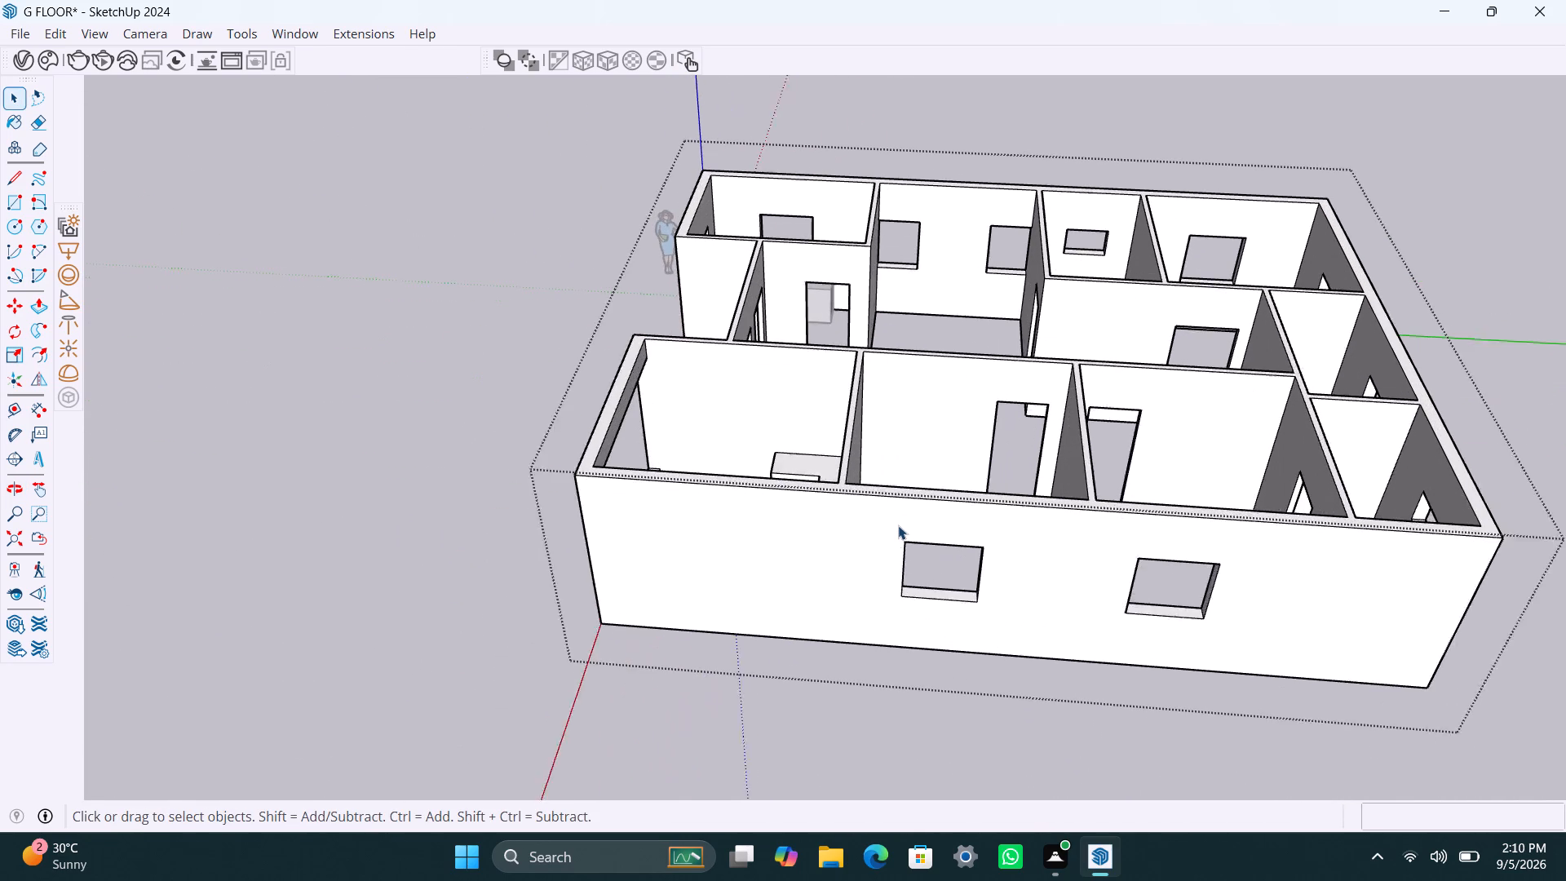
{"action": "scroll", "coordinate": [898, 525], "scroll_direction": "up", "scroll_amount": 1}
{"action": "key", "text": "r"}
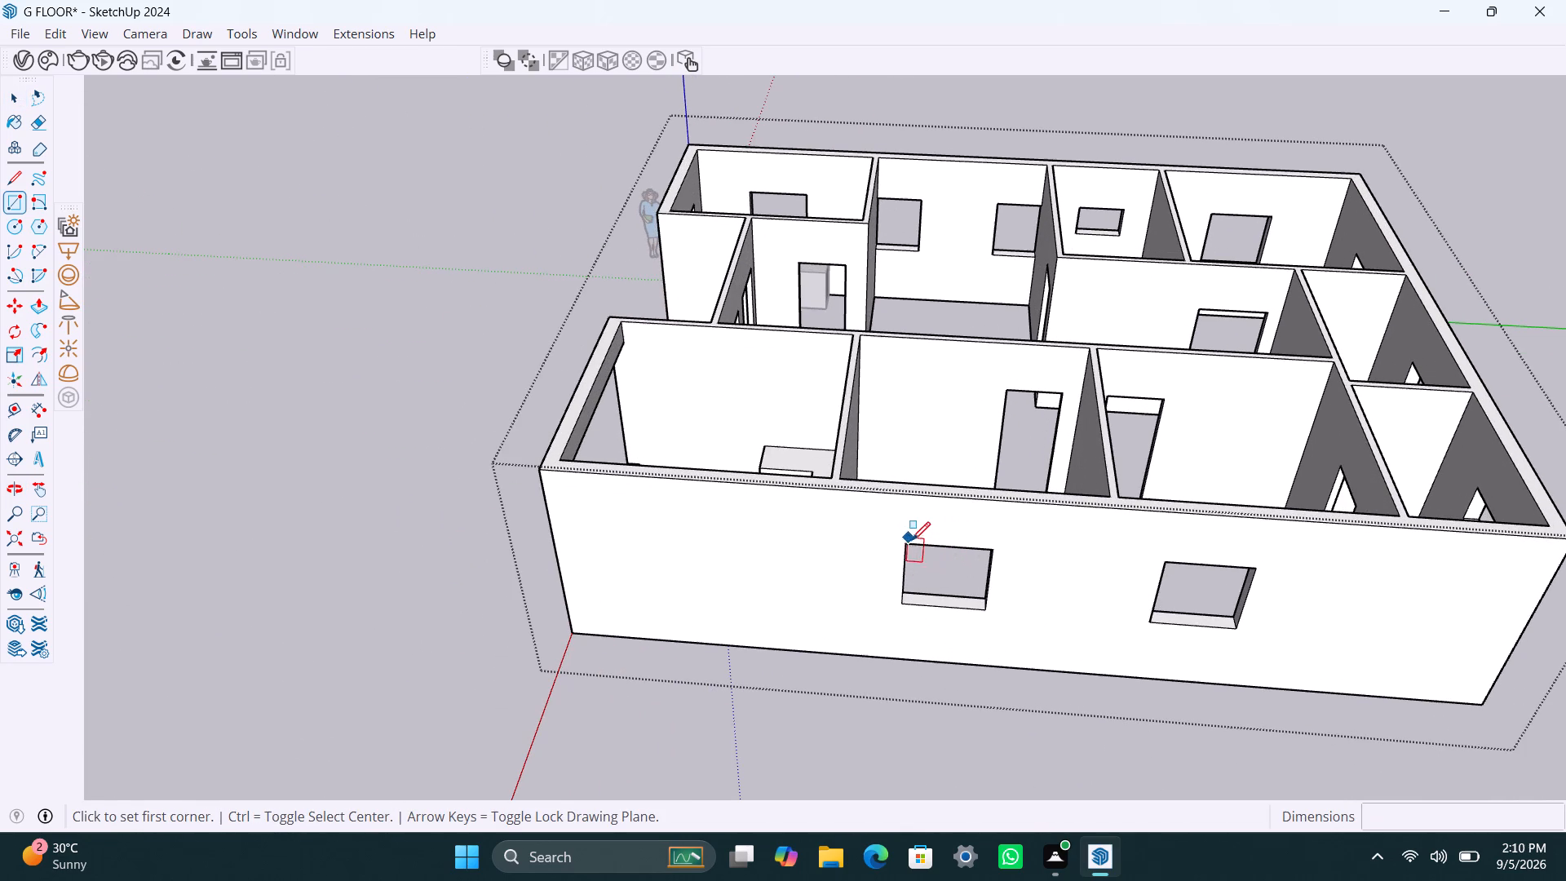
{"action": "left_click", "coordinate": [912, 540]}
{"action": "left_click", "coordinate": [991, 608]}
Make the rectangle covering that window opening a group.
{"action": "key", "text": "space"}
{"action": "double_click", "coordinate": [954, 581]}
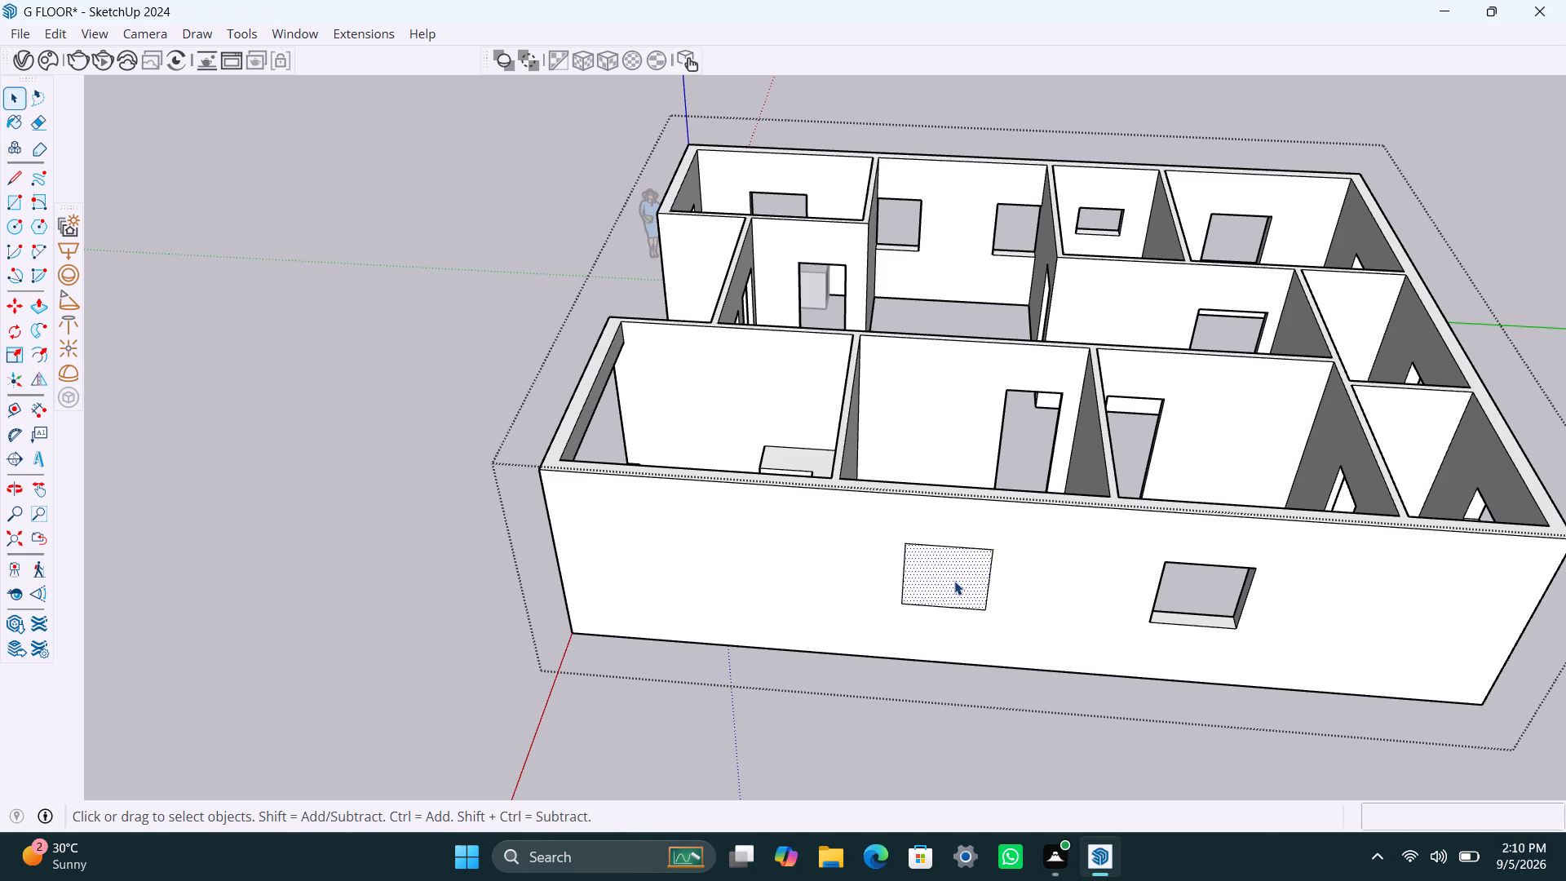
{"action": "right_click", "coordinate": [954, 581]}
{"action": "left_click", "coordinate": [1005, 279]}
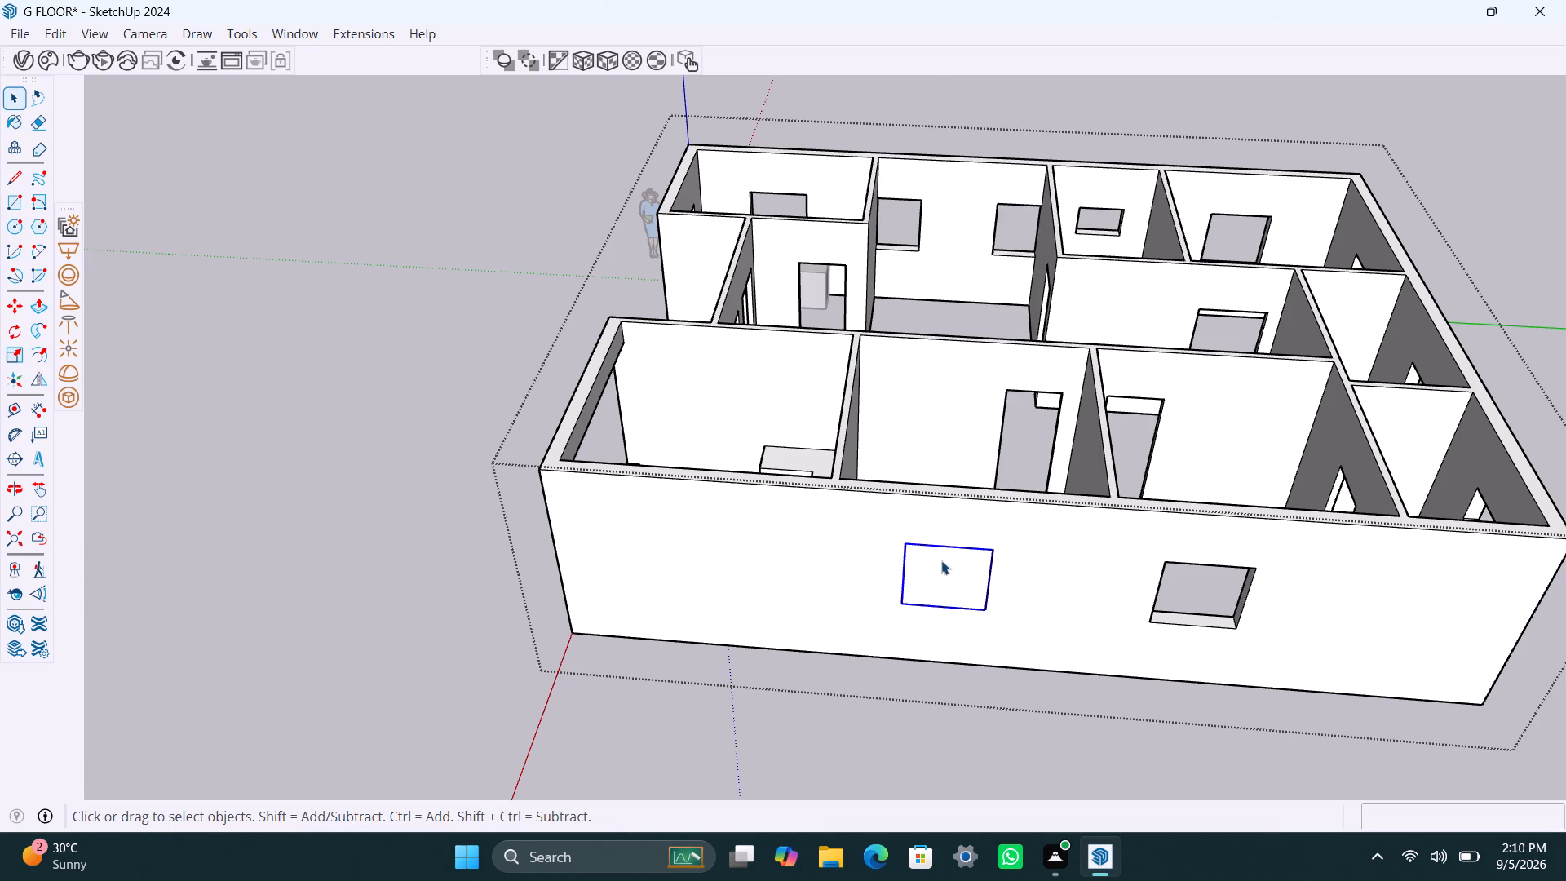
Open the group of the rectangle covering the side-wall window opening for editing.
{"action": "double_click", "coordinate": [941, 560]}
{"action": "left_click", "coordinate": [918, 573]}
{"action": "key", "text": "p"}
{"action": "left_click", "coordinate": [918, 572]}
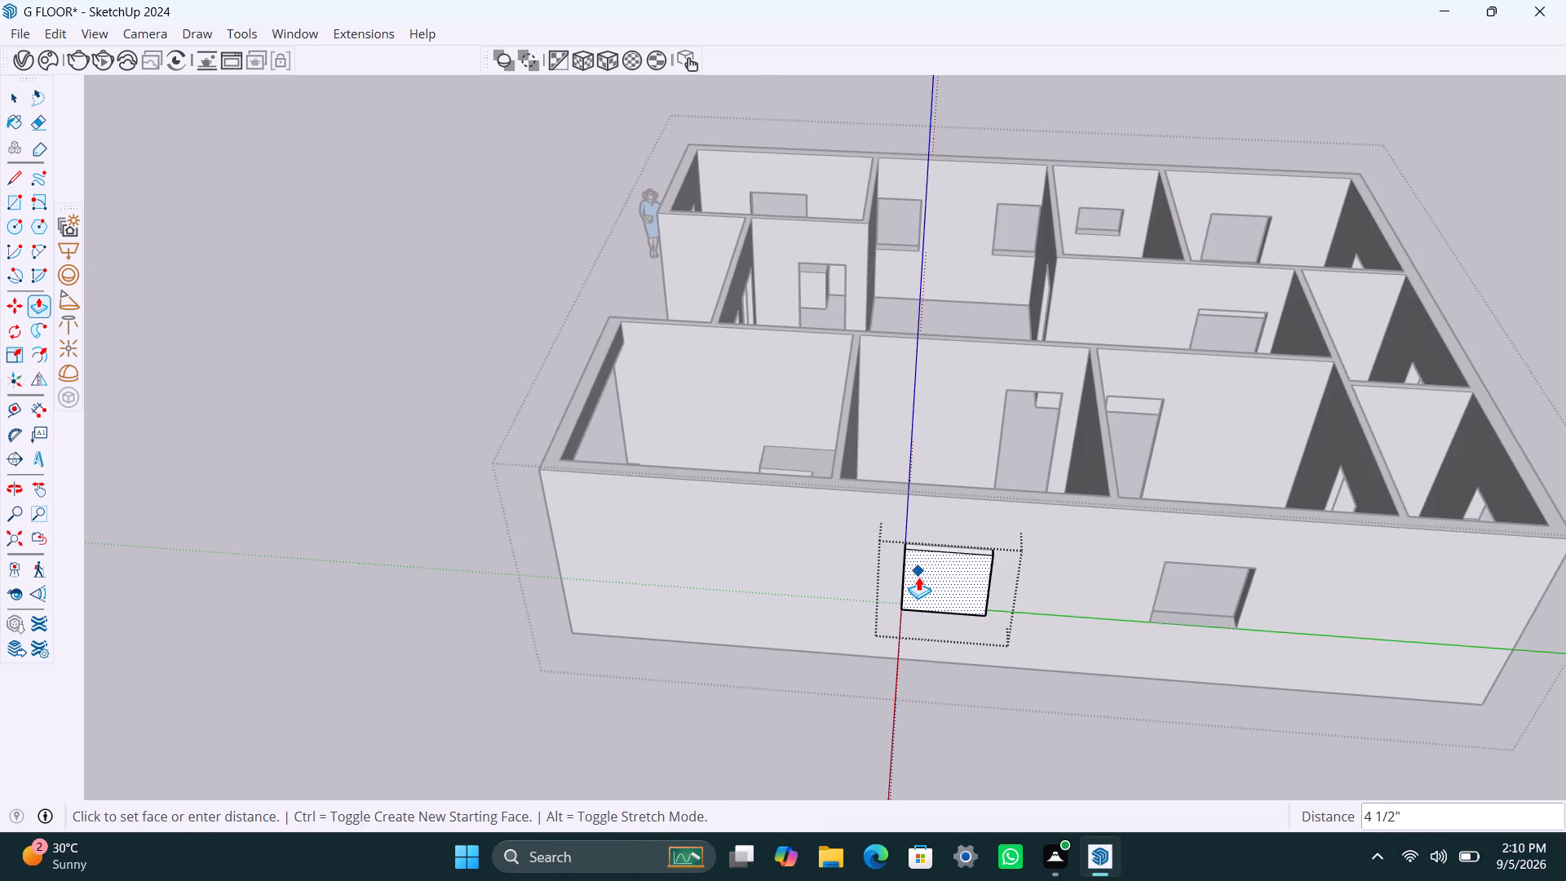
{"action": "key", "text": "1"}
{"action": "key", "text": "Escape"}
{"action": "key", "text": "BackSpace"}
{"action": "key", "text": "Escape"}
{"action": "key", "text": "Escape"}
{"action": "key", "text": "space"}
Offset the window rectangle's outline 2" inward and delete the inner face, leaving only the frame ring.
{"action": "key", "text": "f"}
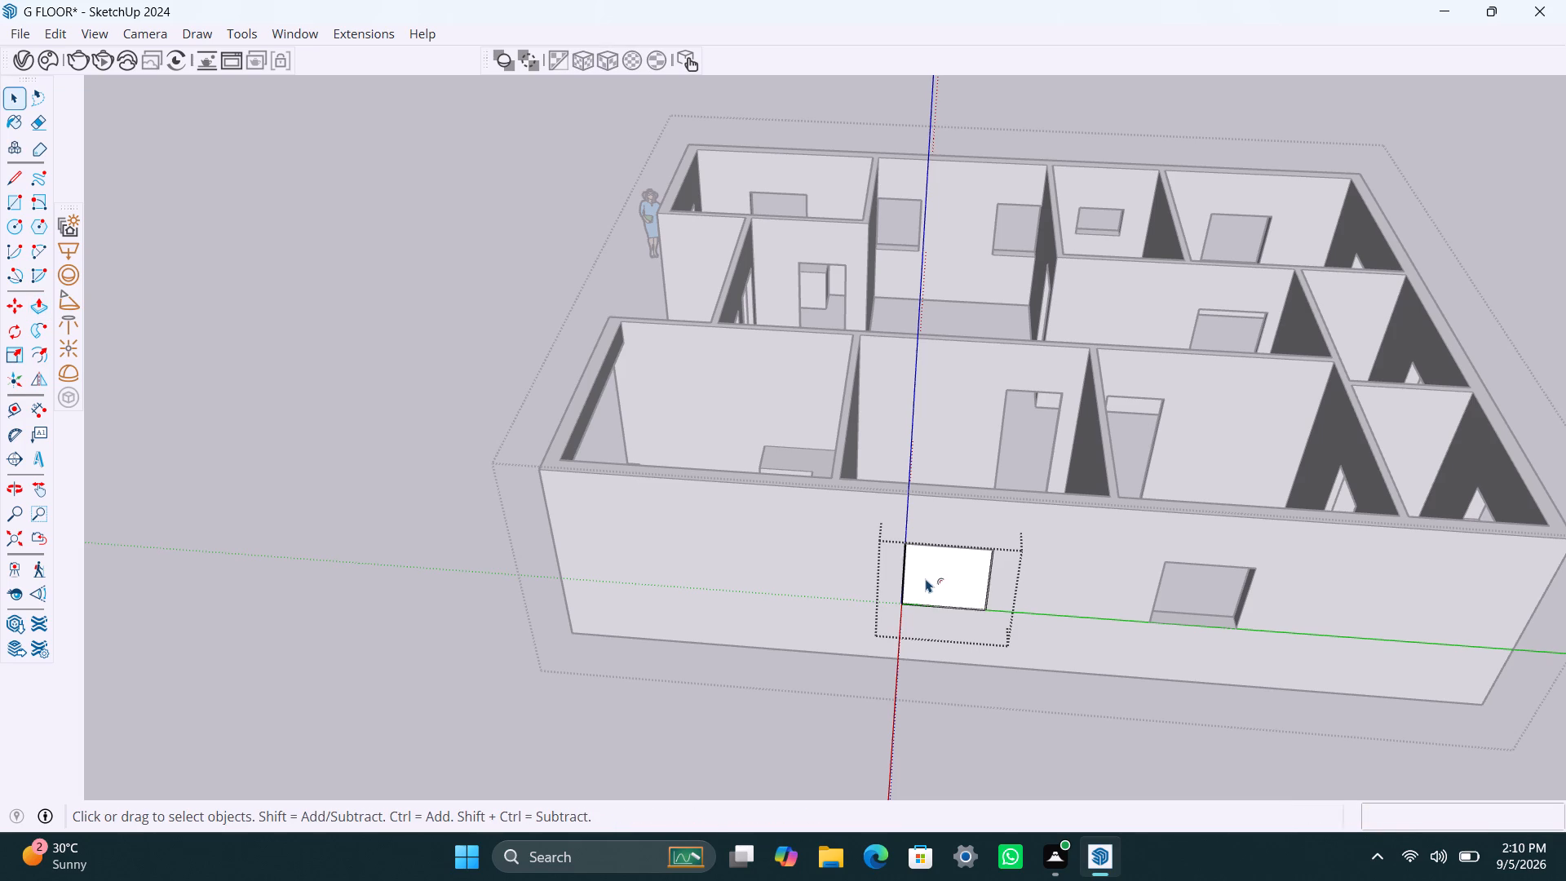
{"action": "left_click", "coordinate": [924, 568]}
{"action": "key", "text": "1"}
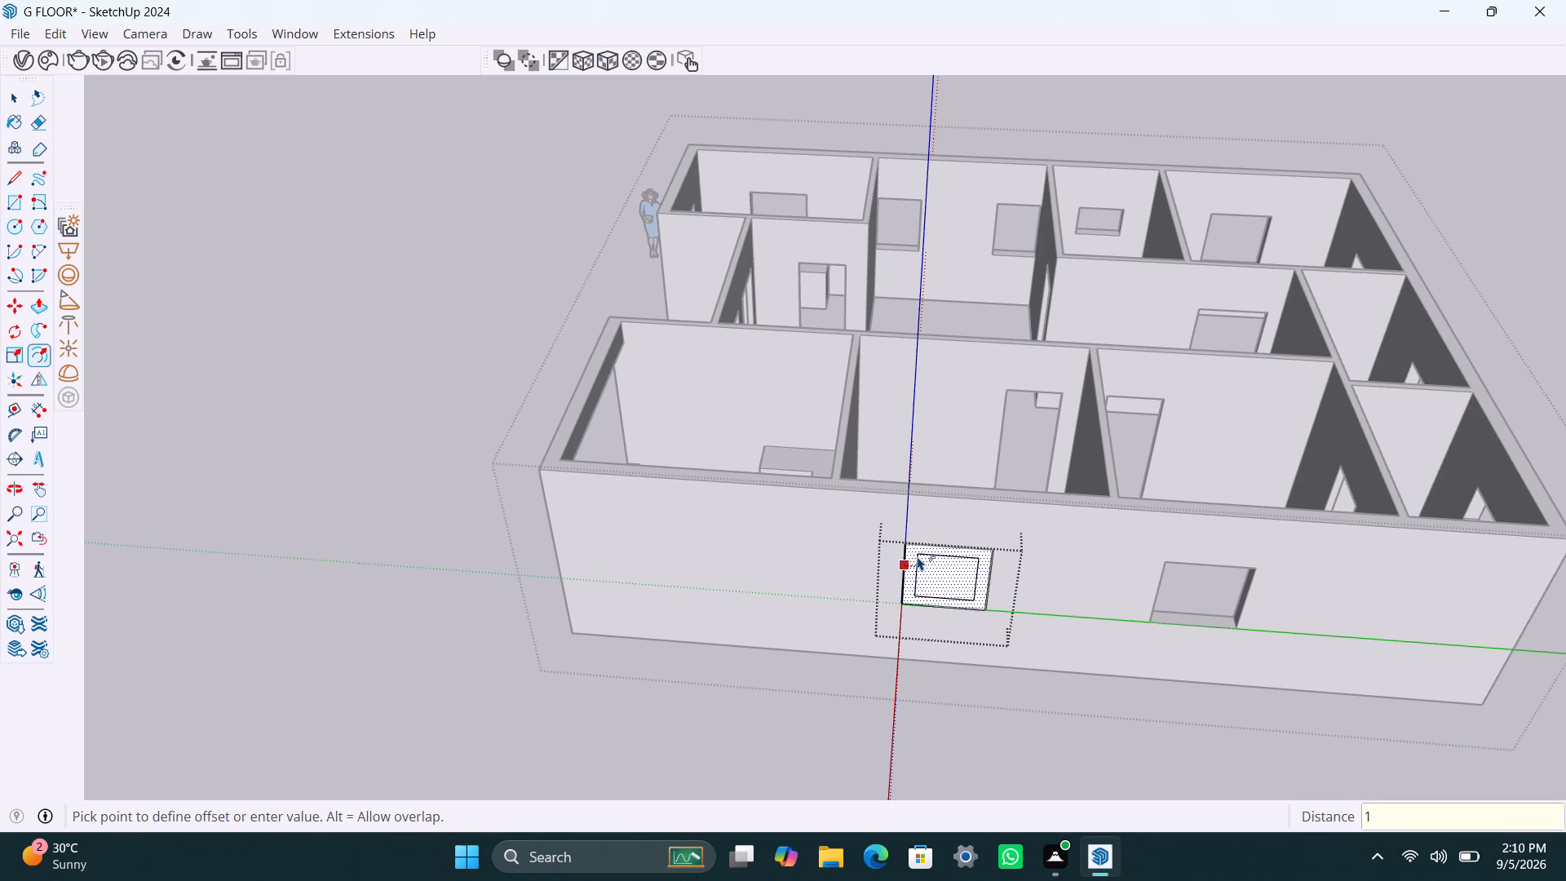
{"action": "key", "text": "BackSpace"}
{"action": "type", "text": "2\""}
{"action": "key", "text": "Return"}
{"action": "key", "text": "space"}
{"action": "scroll", "coordinate": [917, 578], "scroll_direction": "up", "scroll_amount": 6}
{"action": "left_click", "coordinate": [944, 564]}
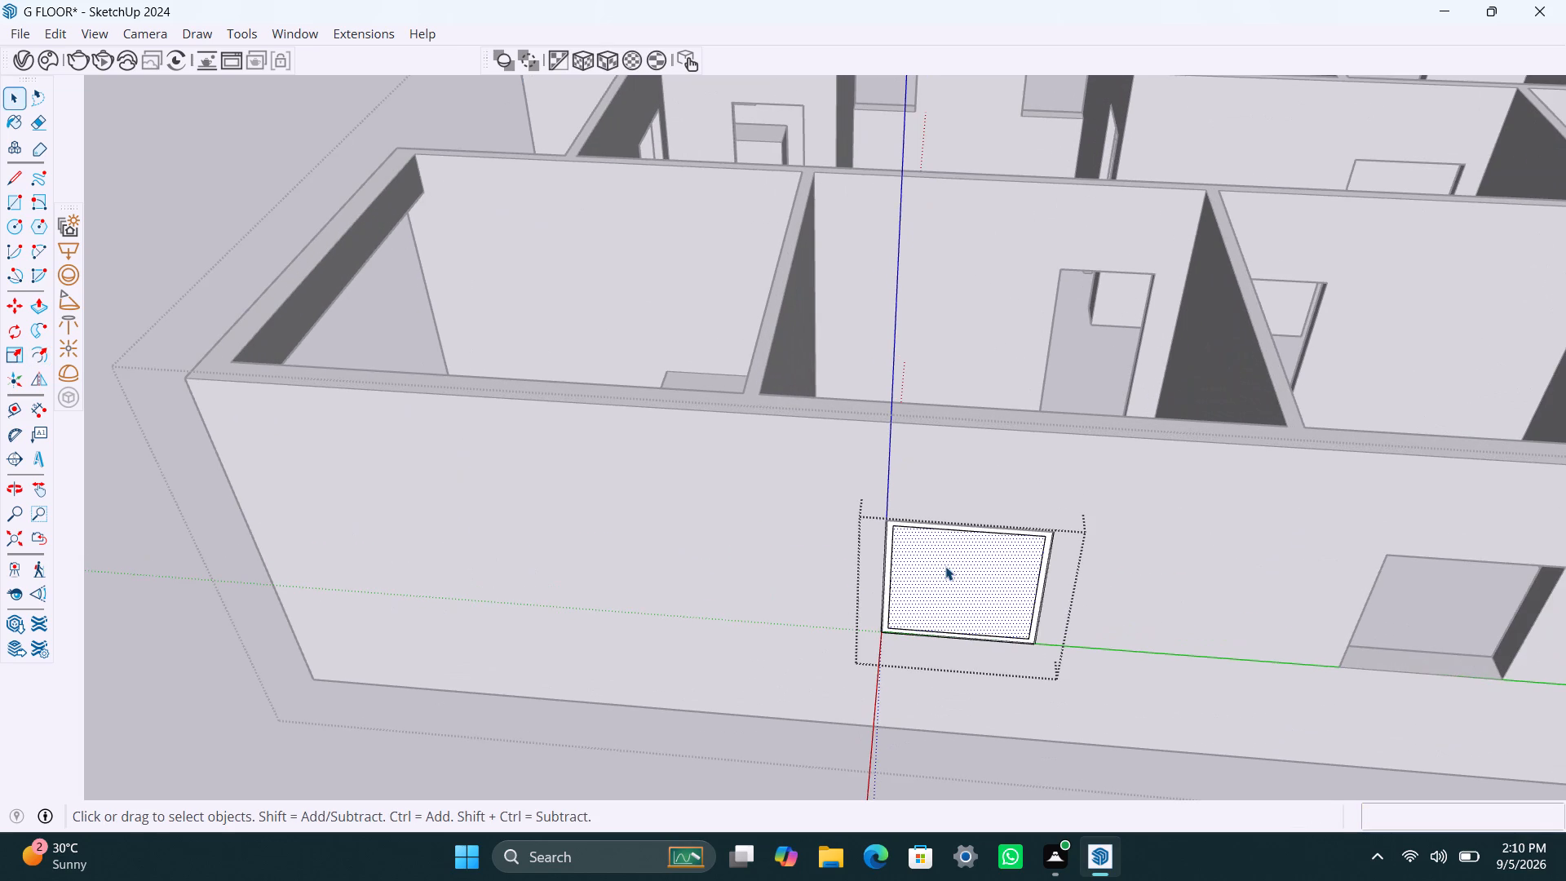
{"action": "key", "text": "Delete"}
Extrude the window frame ring 1.5" into the opening, plus another 1.5" outward from its front face.
{"action": "scroll", "coordinate": [913, 578], "scroll_direction": "up", "scroll_amount": 6}
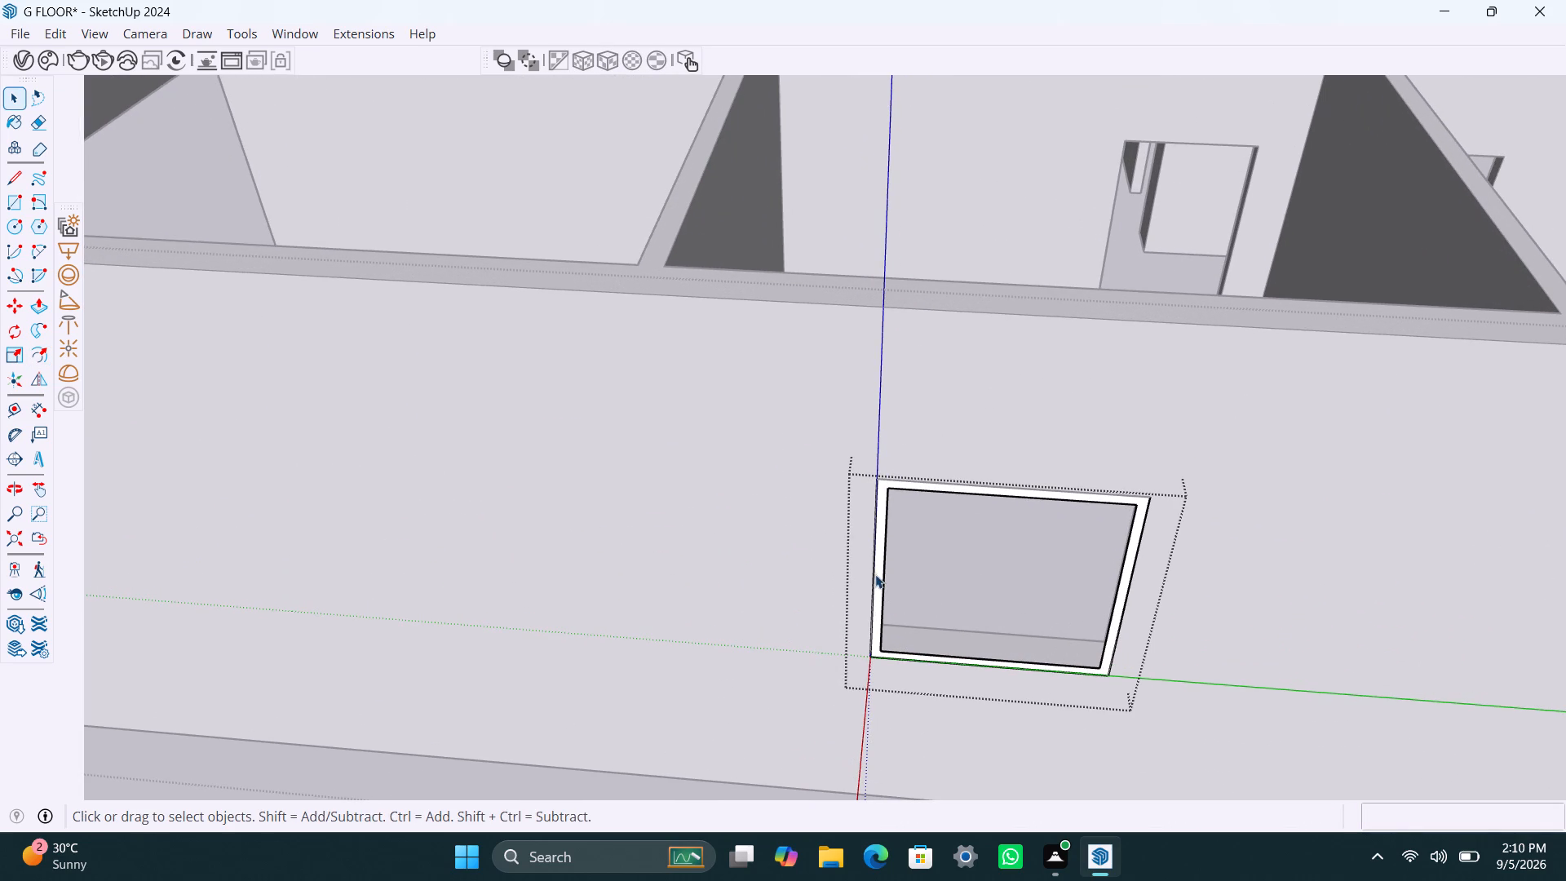
{"action": "left_click", "coordinate": [875, 573]}
{"action": "left_click", "coordinate": [876, 575]}
{"action": "scroll", "coordinate": [879, 575], "scroll_direction": "up", "scroll_amount": 4}
{"action": "left_click", "coordinate": [879, 573]}
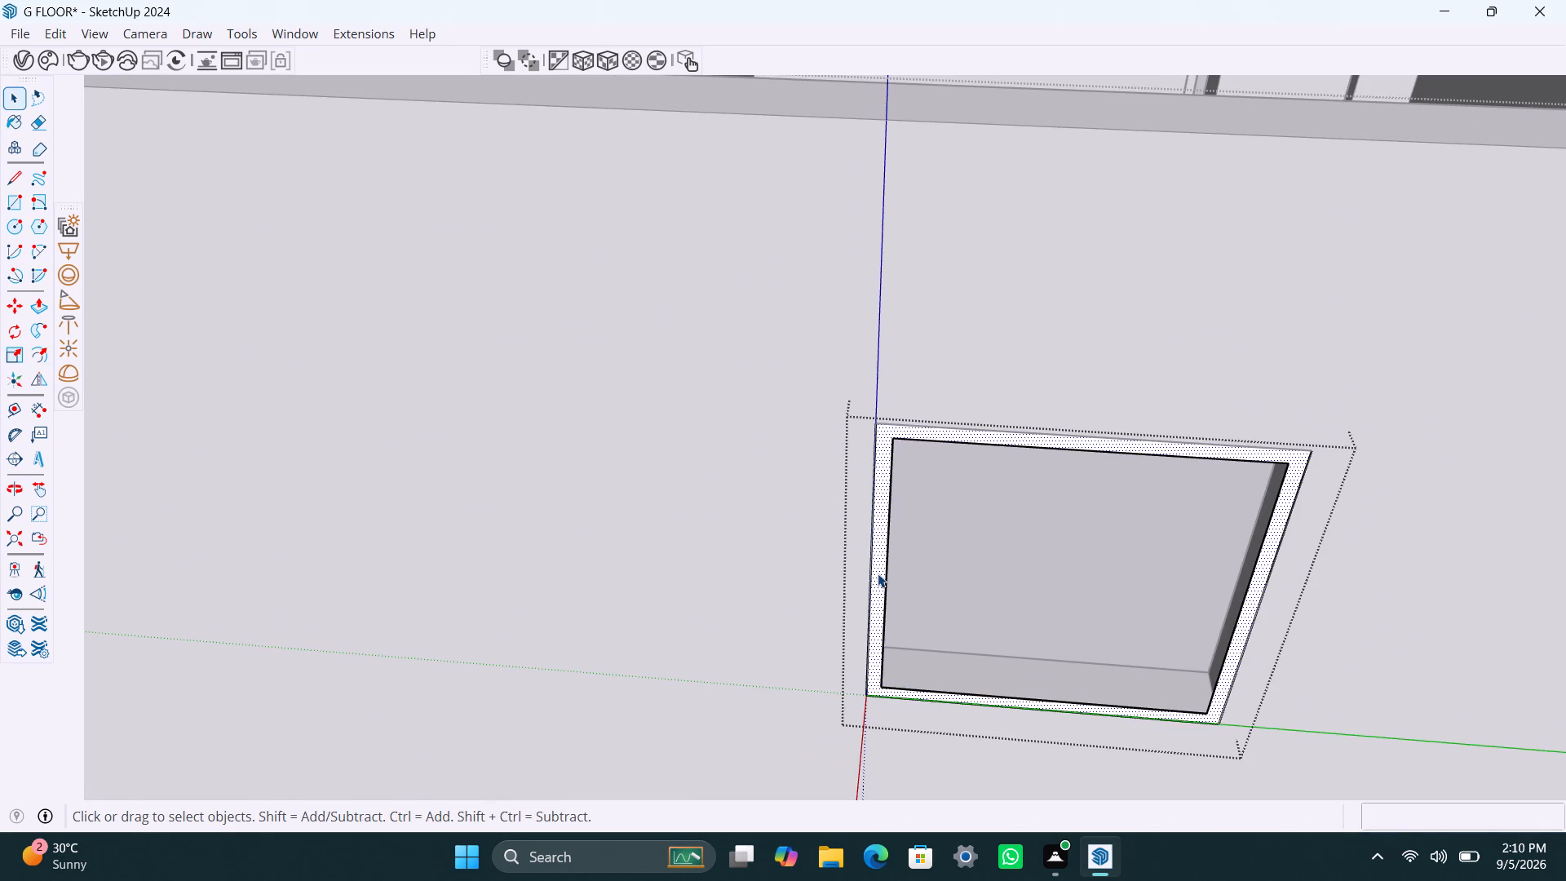
{"action": "key", "text": "p"}
{"action": "left_click", "coordinate": [875, 574]}
{"action": "type", "text": "1.5\""}
{"action": "key", "text": "Return"}
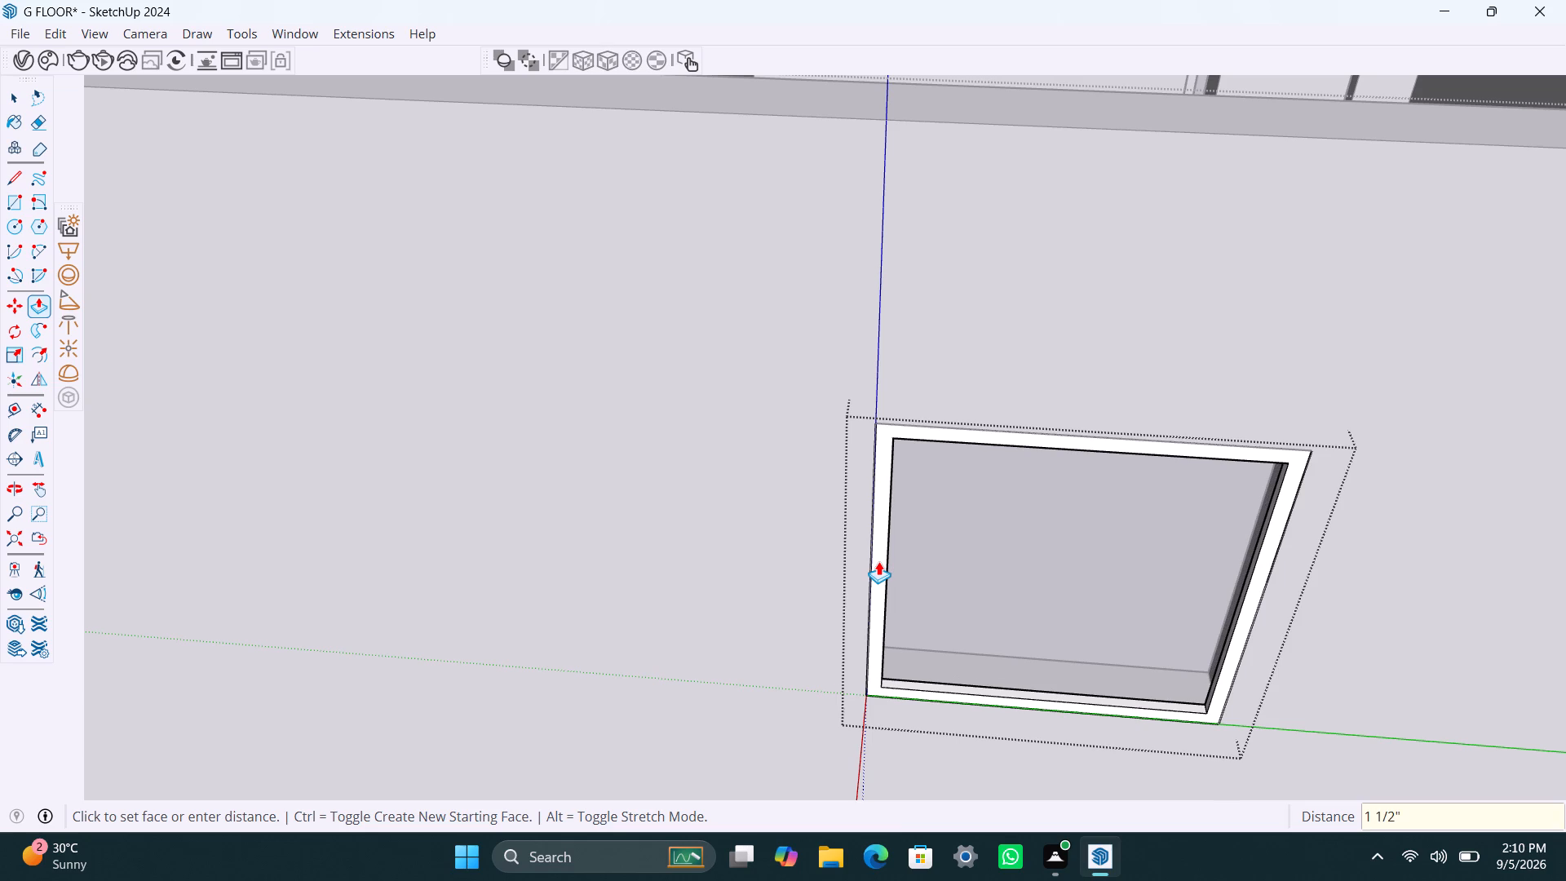
{"action": "left_click", "coordinate": [880, 561]}
{"action": "type", "text": "1.5\""}
{"action": "key", "text": "Return"}
{"action": "key", "text": "space"}
{"action": "scroll", "coordinate": [1019, 423], "scroll_direction": "down", "scroll_amount": 5}
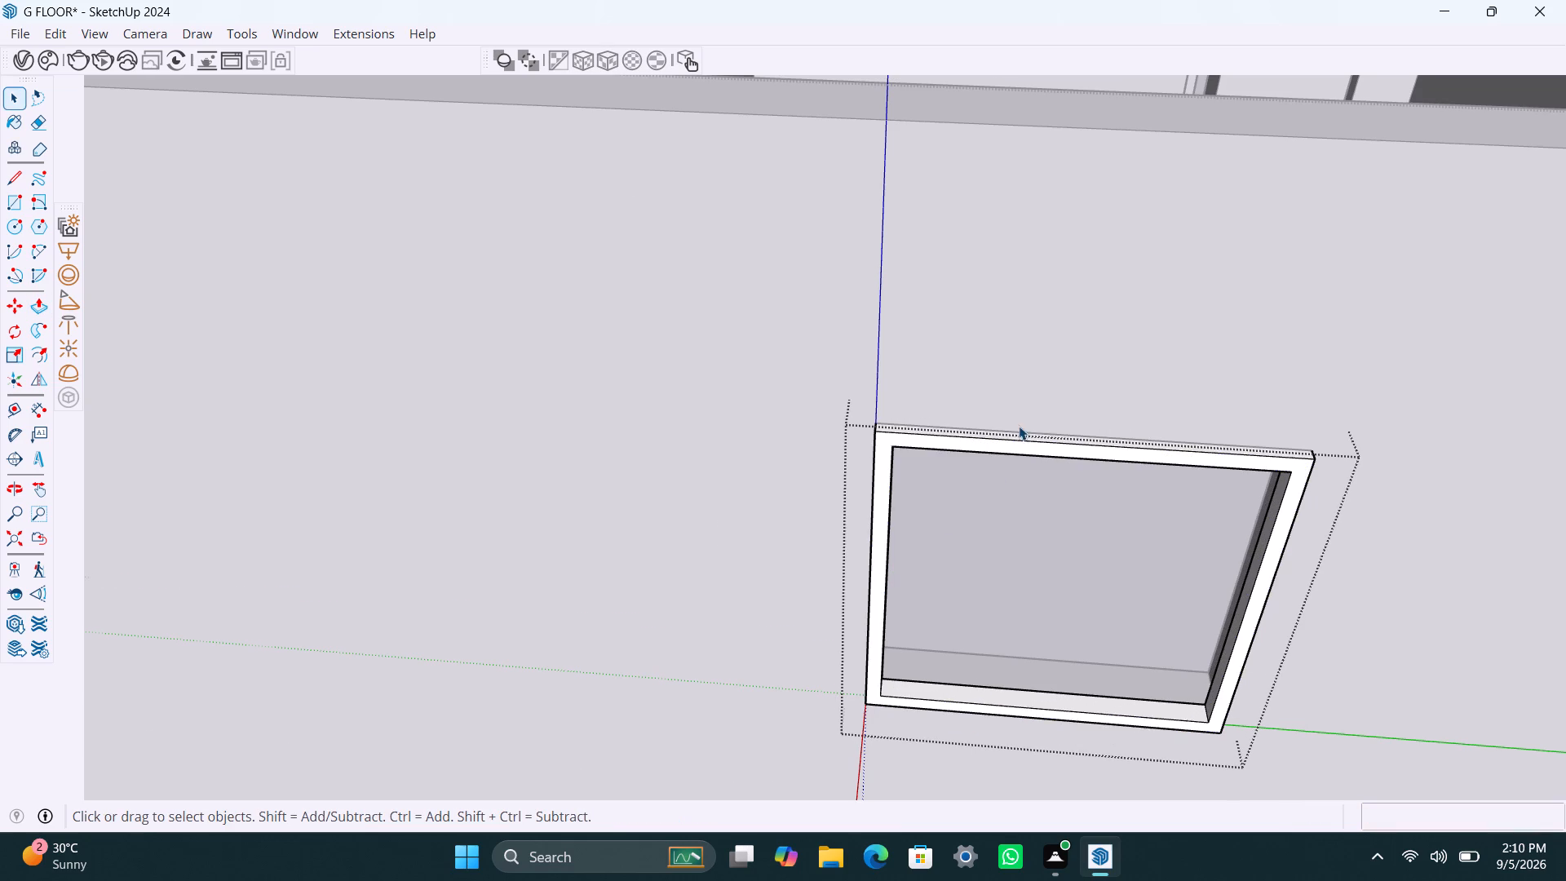
Draw a rectangle over one half of the frame's inside for a pane, and delete the face filling the other half.
{"action": "scroll", "coordinate": [949, 444], "scroll_direction": "up", "scroll_amount": 5}
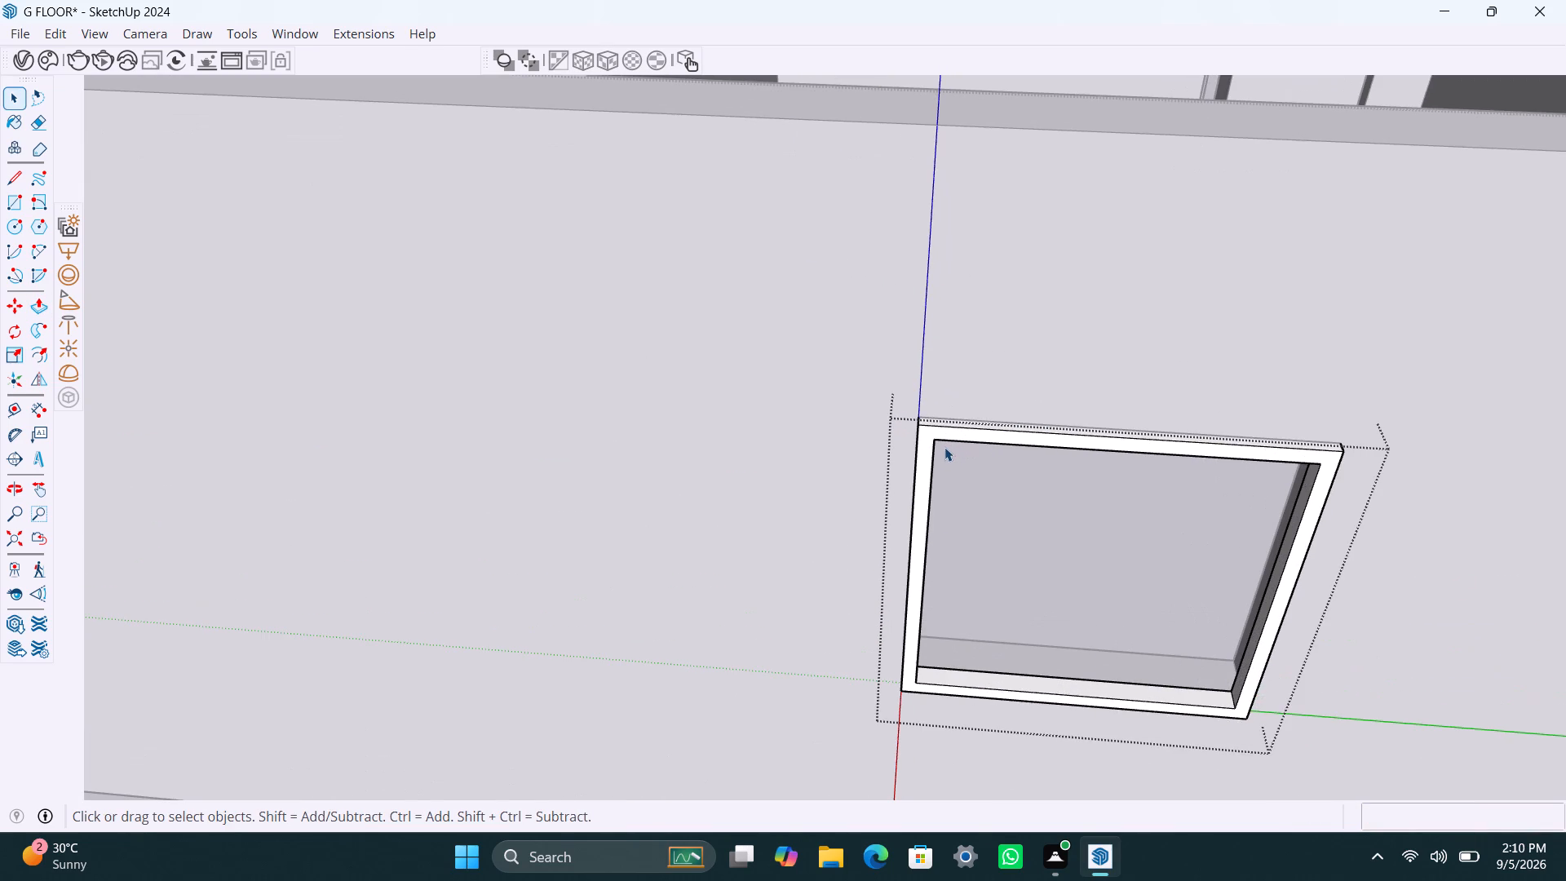
{"action": "key", "text": "r"}
{"action": "left_click", "coordinate": [933, 435]}
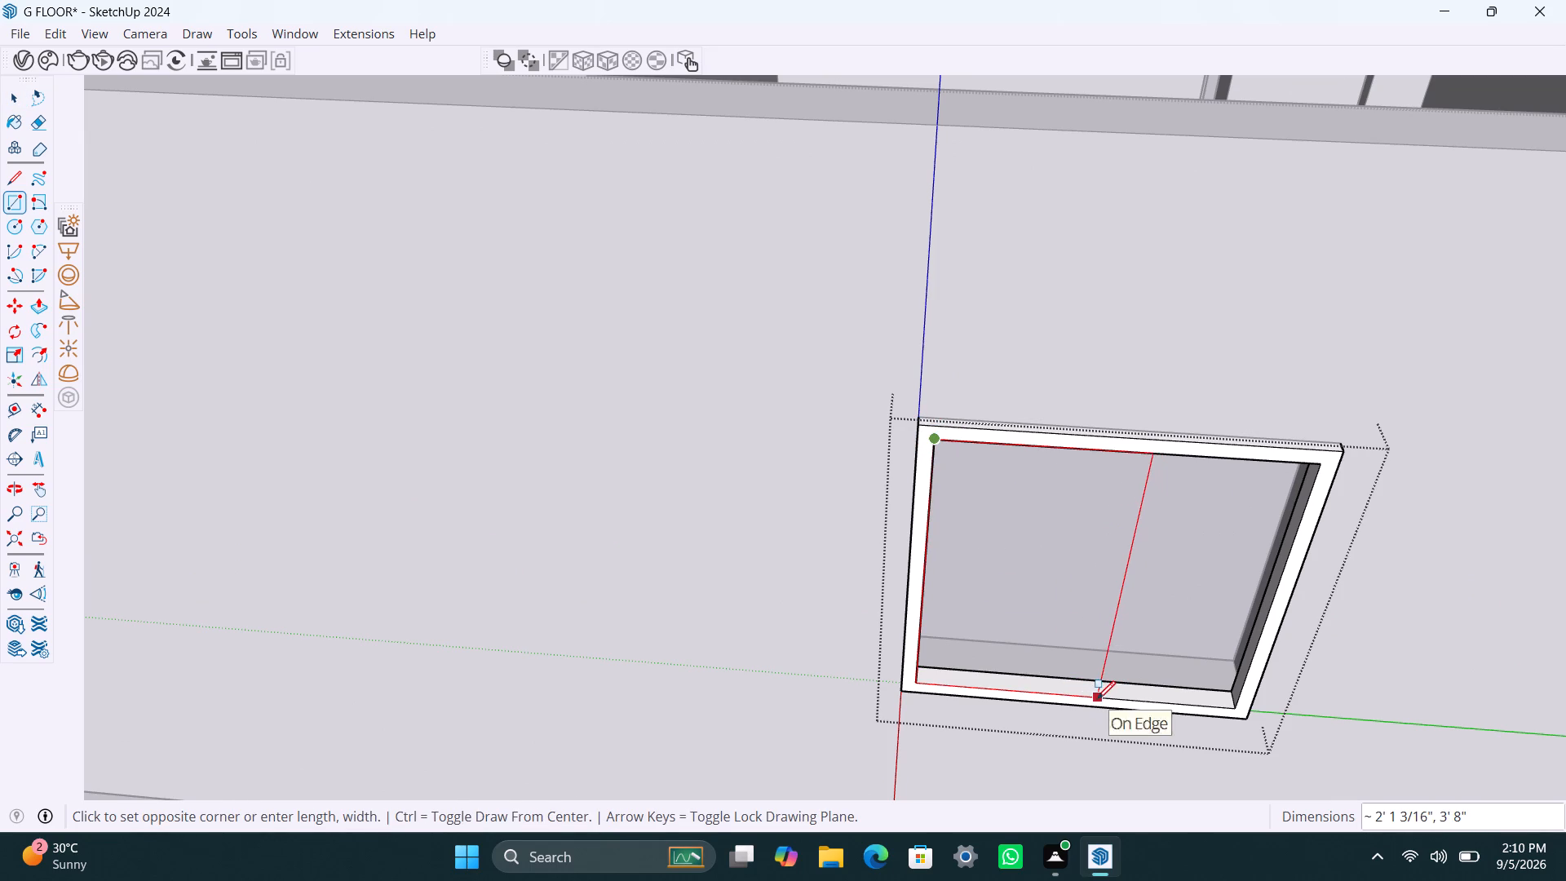
{"action": "left_click", "coordinate": [1081, 697]}
{"action": "key", "text": "space"}
{"action": "left_click", "coordinate": [1137, 619]}
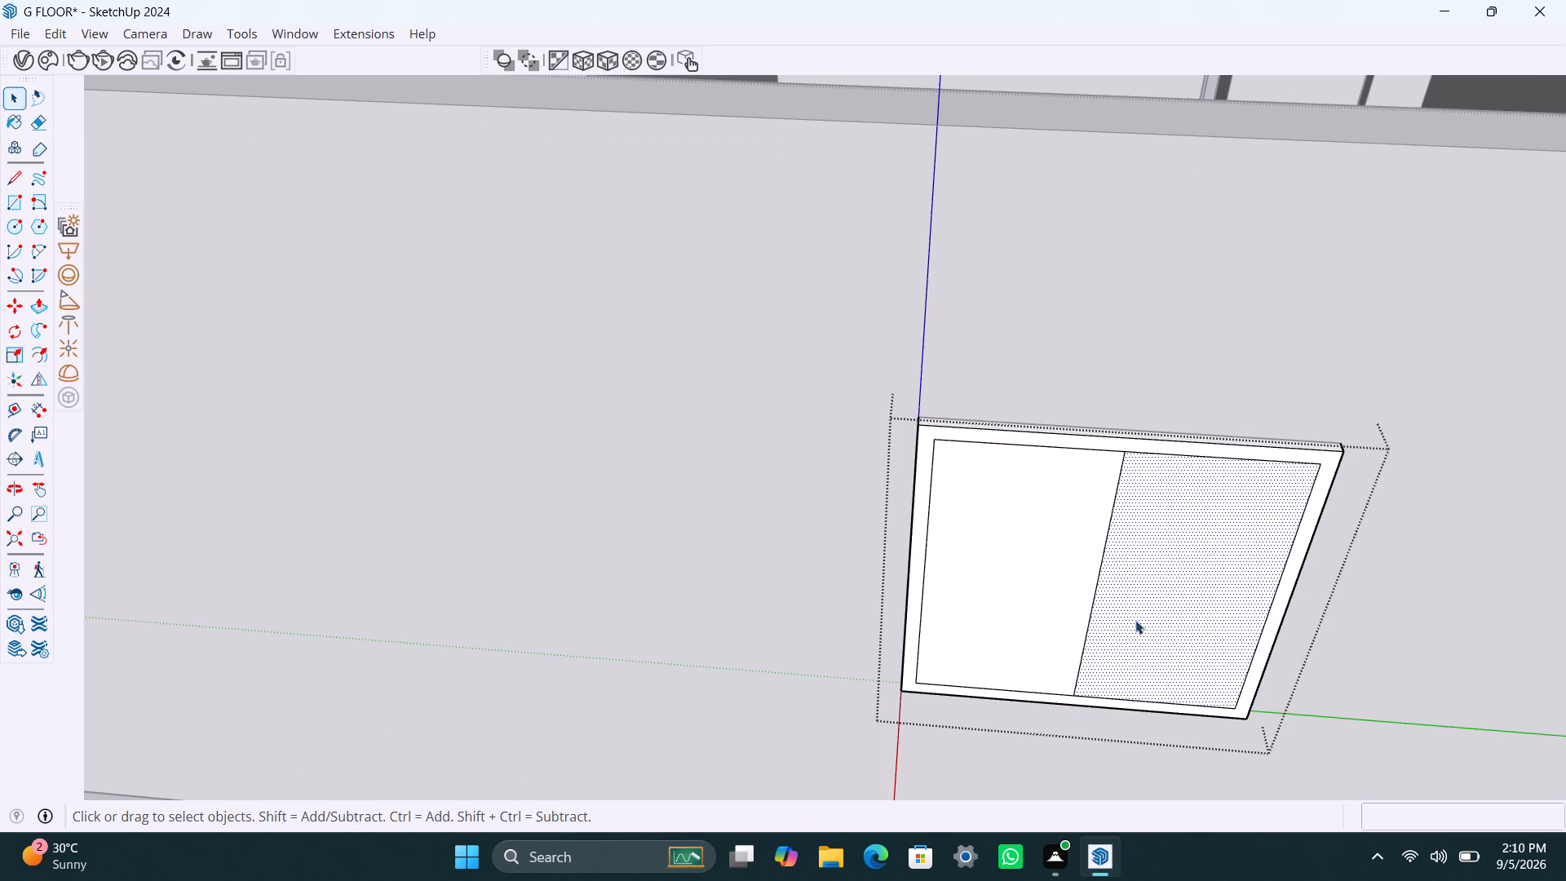
{"action": "key", "text": "Delete"}
Make the half-width pane face and its edges a group.
{"action": "scroll", "coordinate": [1063, 632], "scroll_direction": "up", "scroll_amount": 3}
{"action": "double_click", "coordinate": [1056, 619]}
{"action": "right_click", "coordinate": [1055, 618]}
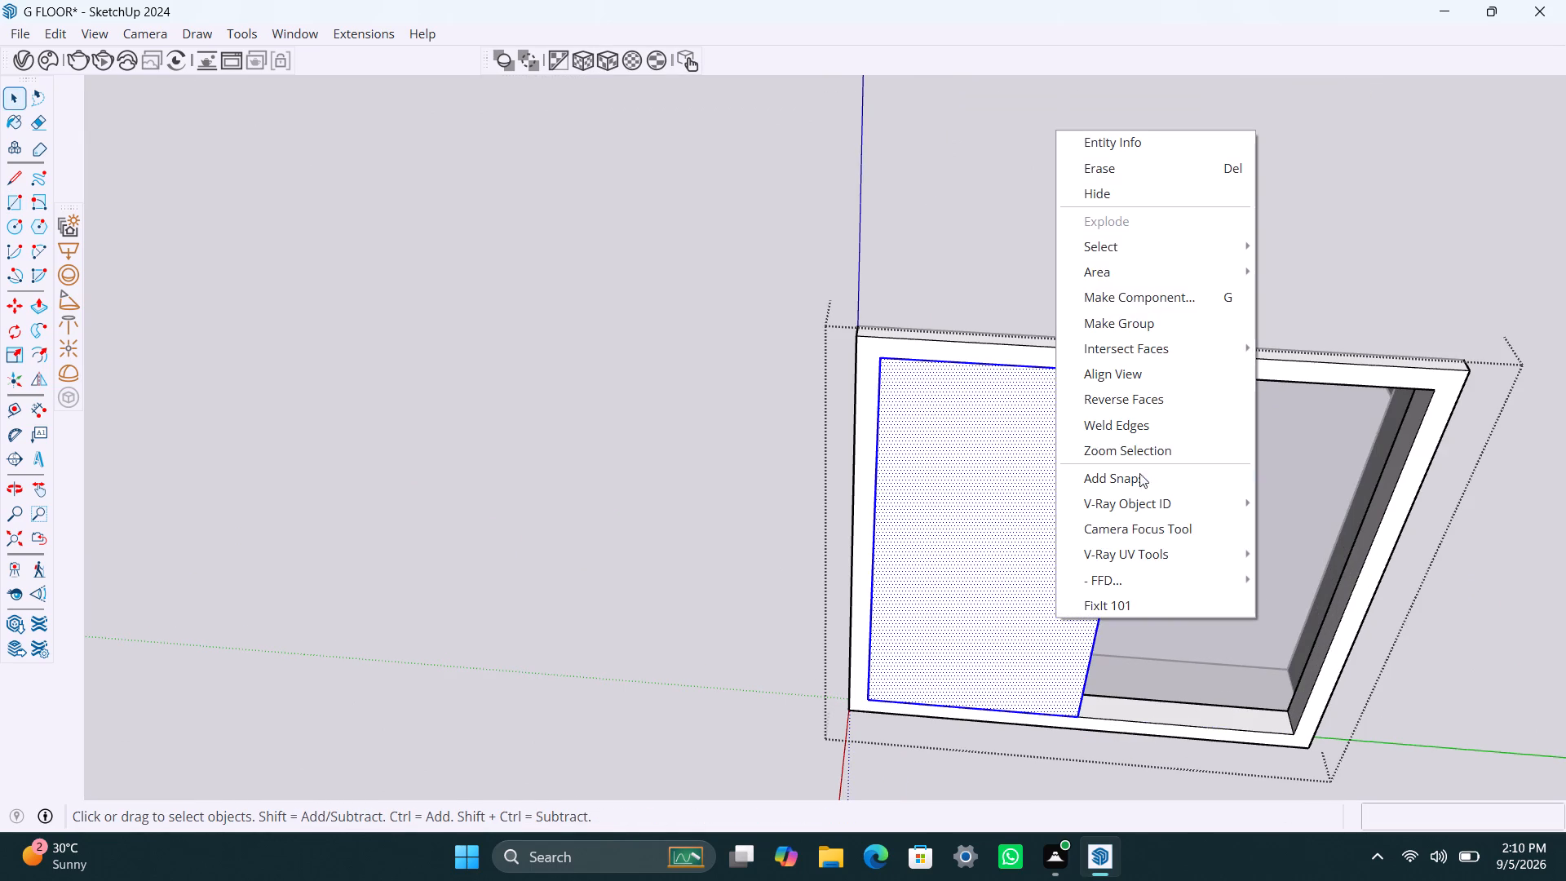
{"action": "left_click", "coordinate": [1117, 330]}
Extrude the pane face 8 mm inside its group, and close the pane group.
{"action": "triple_click", "coordinate": [1024, 612]}
{"action": "scroll", "coordinate": [1024, 611], "scroll_direction": "up", "scroll_amount": 3}
{"action": "left_click", "coordinate": [1024, 611]}
{"action": "key", "text": "p"}
{"action": "left_click", "coordinate": [1025, 609]}
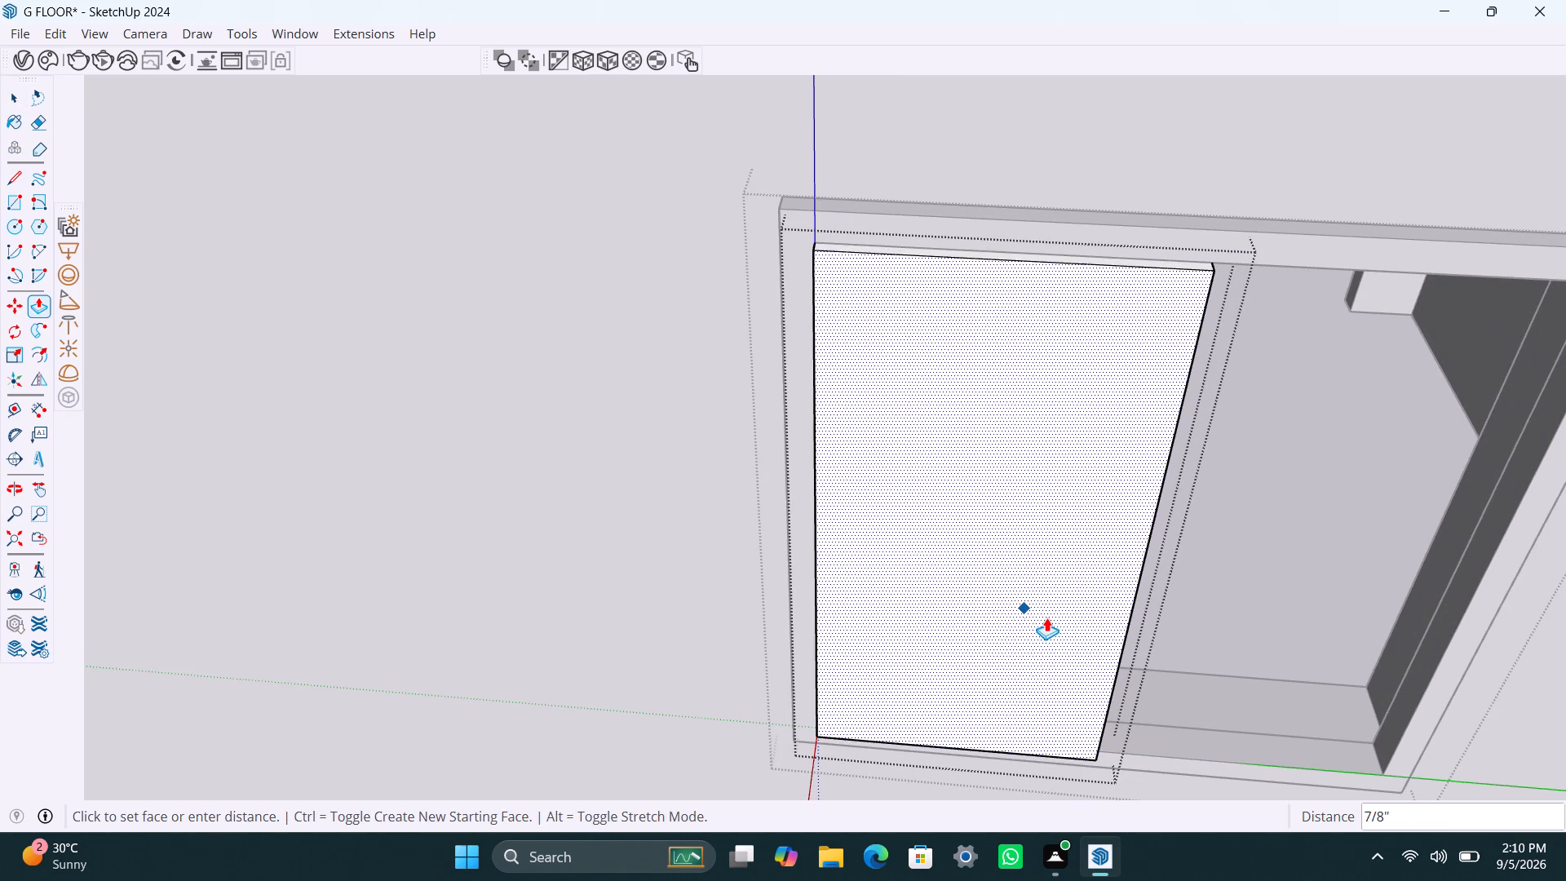
{"action": "key", "text": "1"}
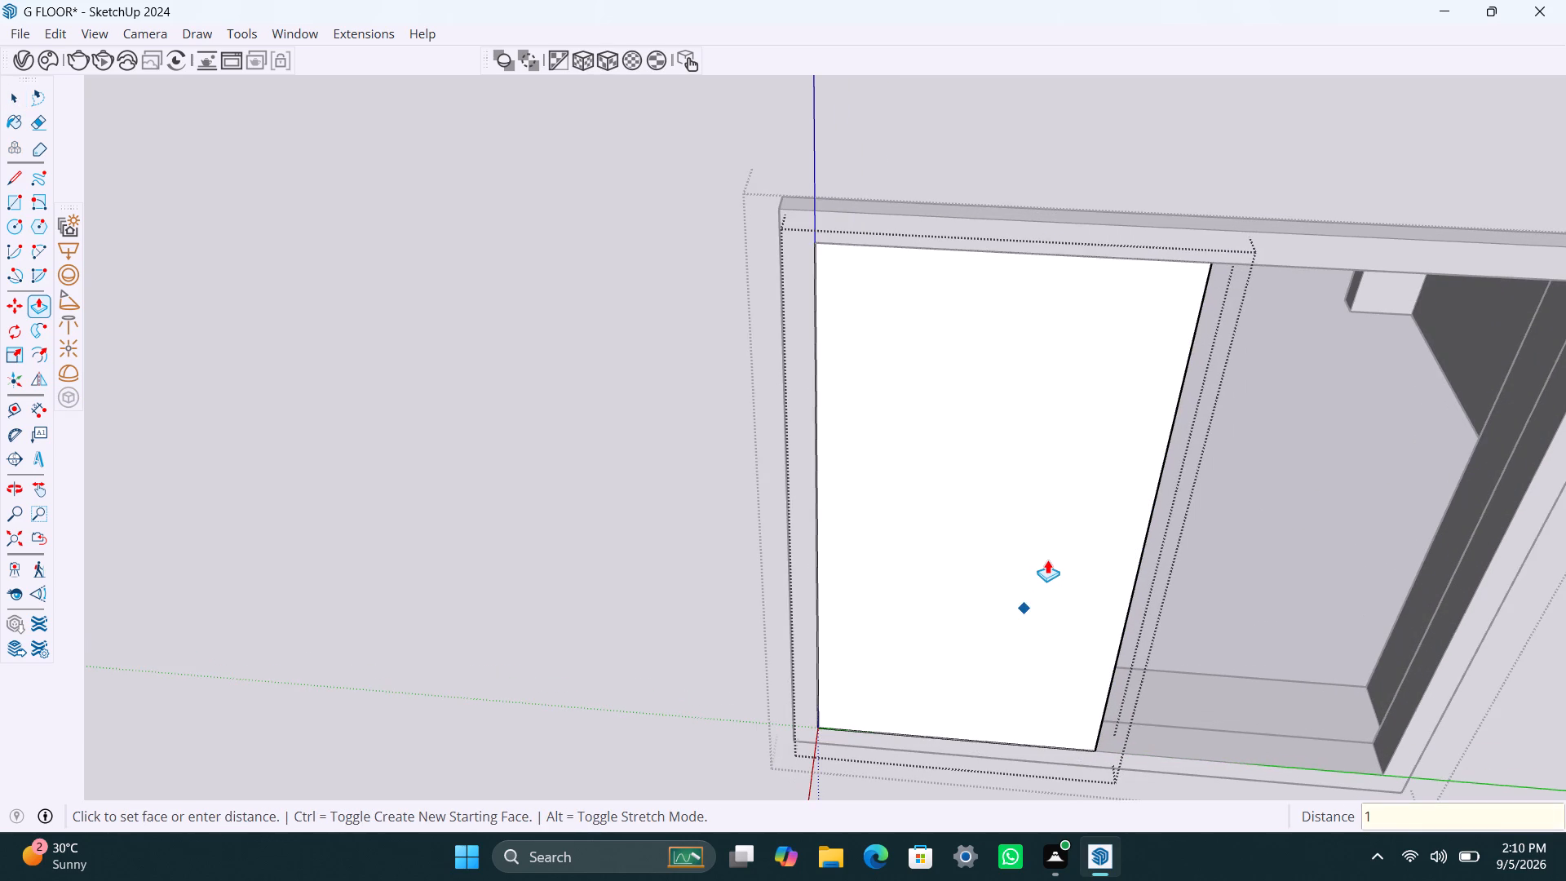
{"action": "key", "text": "BackSpace"}
{"action": "type", "text": "8mm"}
{"action": "key", "text": "Return"}
{"action": "scroll", "coordinate": [1129, 706], "scroll_direction": "down", "scroll_amount": 2}
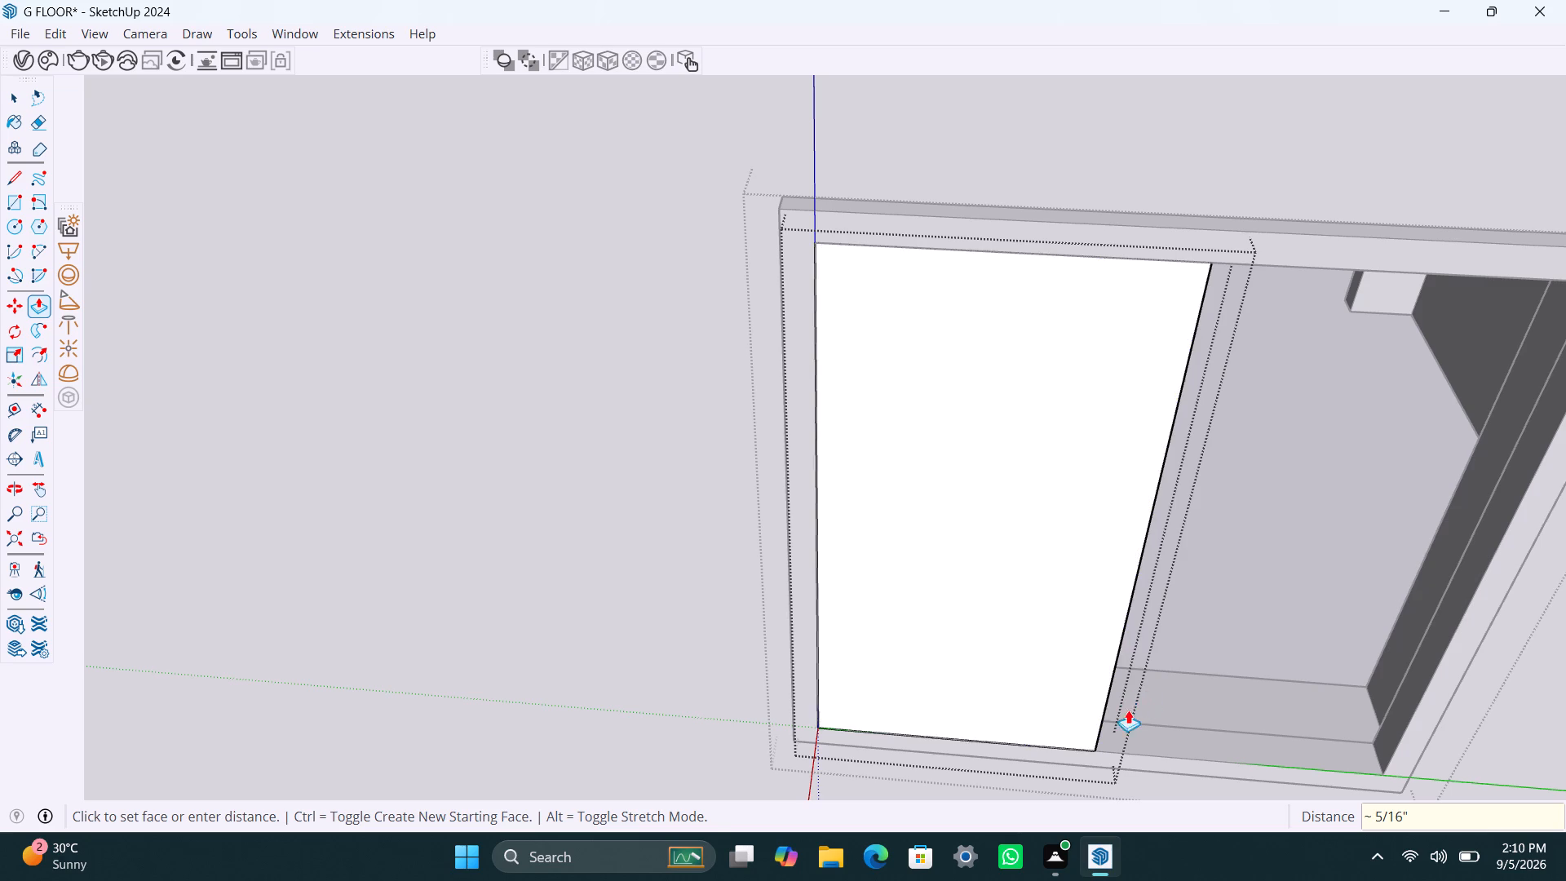
{"action": "scroll", "coordinate": [1128, 710], "scroll_direction": "down", "scroll_amount": 1}
{"action": "key", "text": "space"}
{"action": "left_click", "coordinate": [1201, 576]}
Move the pane group 1 1/2" back into the depth of the window frame.
{"action": "scroll", "coordinate": [1148, 680], "scroll_direction": "down", "scroll_amount": 2}
{"action": "middle_click_drag", "start_coordinate": [1132, 684], "coordinate": [989, 677]}
{"action": "scroll", "coordinate": [1010, 773], "scroll_direction": "up", "scroll_amount": 5}
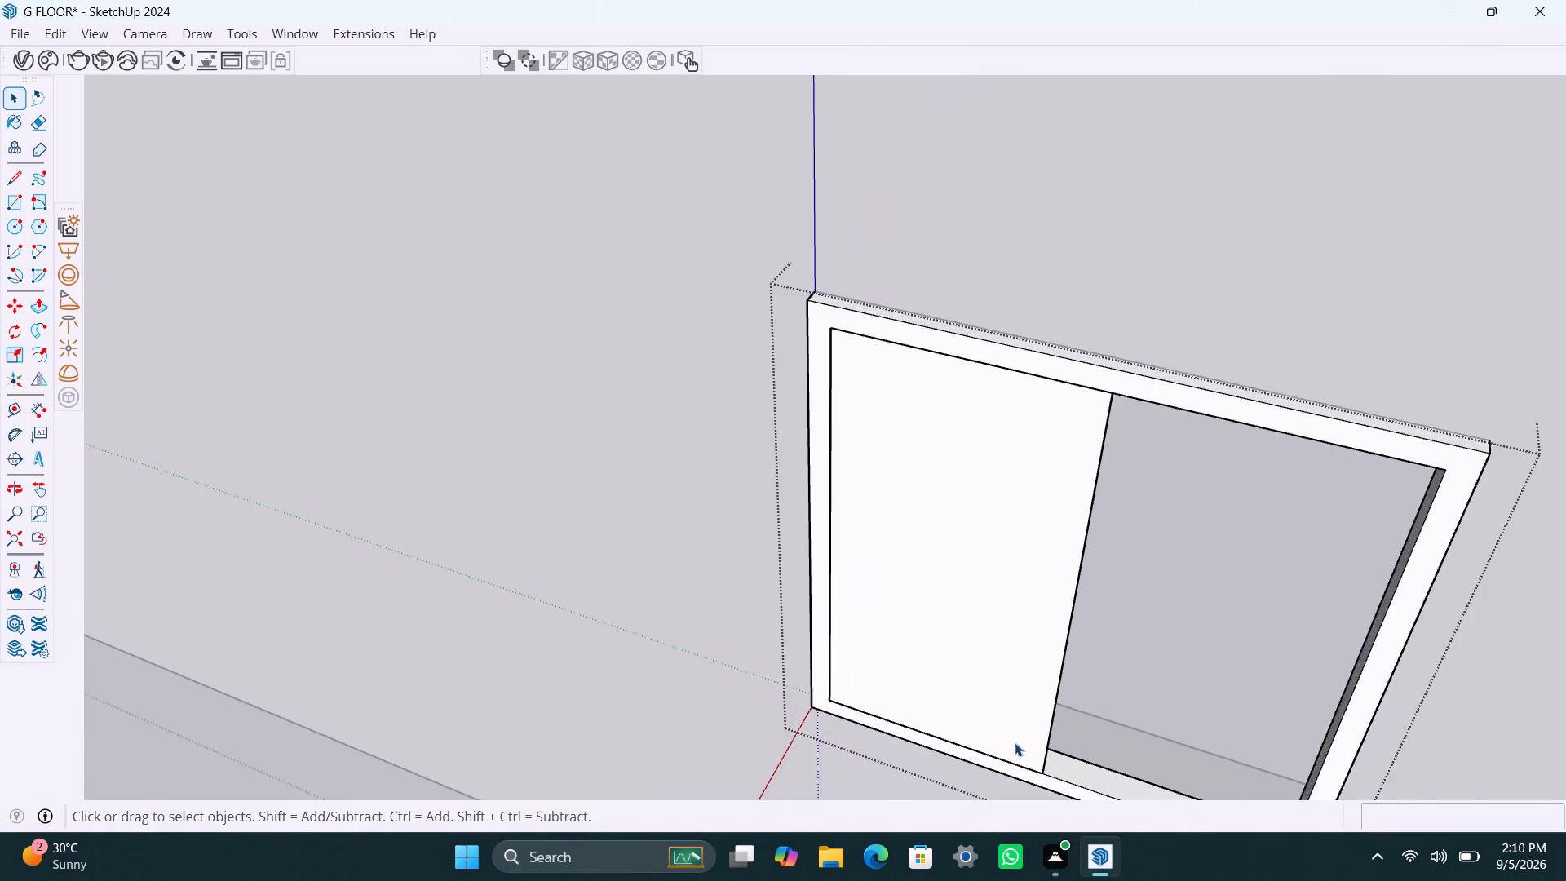
{"action": "scroll", "coordinate": [1015, 742], "scroll_direction": "up", "scroll_amount": 6}
{"action": "left_click", "coordinate": [1046, 735]}
{"action": "scroll", "coordinate": [1041, 675], "scroll_direction": "down", "scroll_amount": 4}
{"action": "middle_click_drag", "start_coordinate": [1042, 736], "coordinate": [1047, 703]}
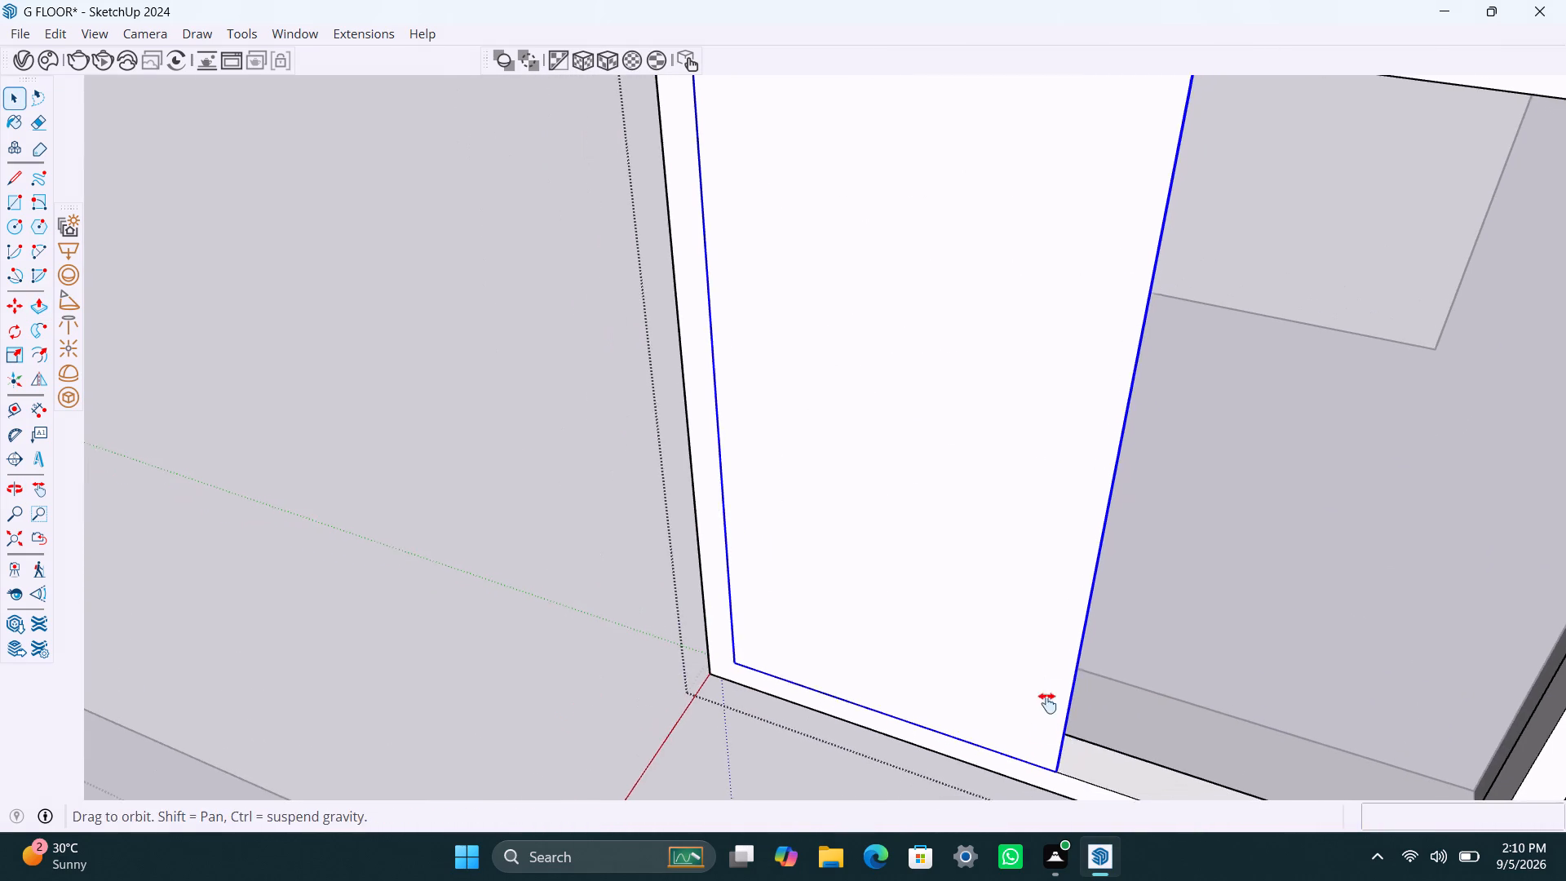
{"action": "middle_click_drag", "start_coordinate": [1047, 703], "coordinate": [1055, 569]}
{"action": "scroll", "coordinate": [1061, 569], "scroll_direction": "up", "scroll_amount": 2}
{"action": "key", "text": "m"}
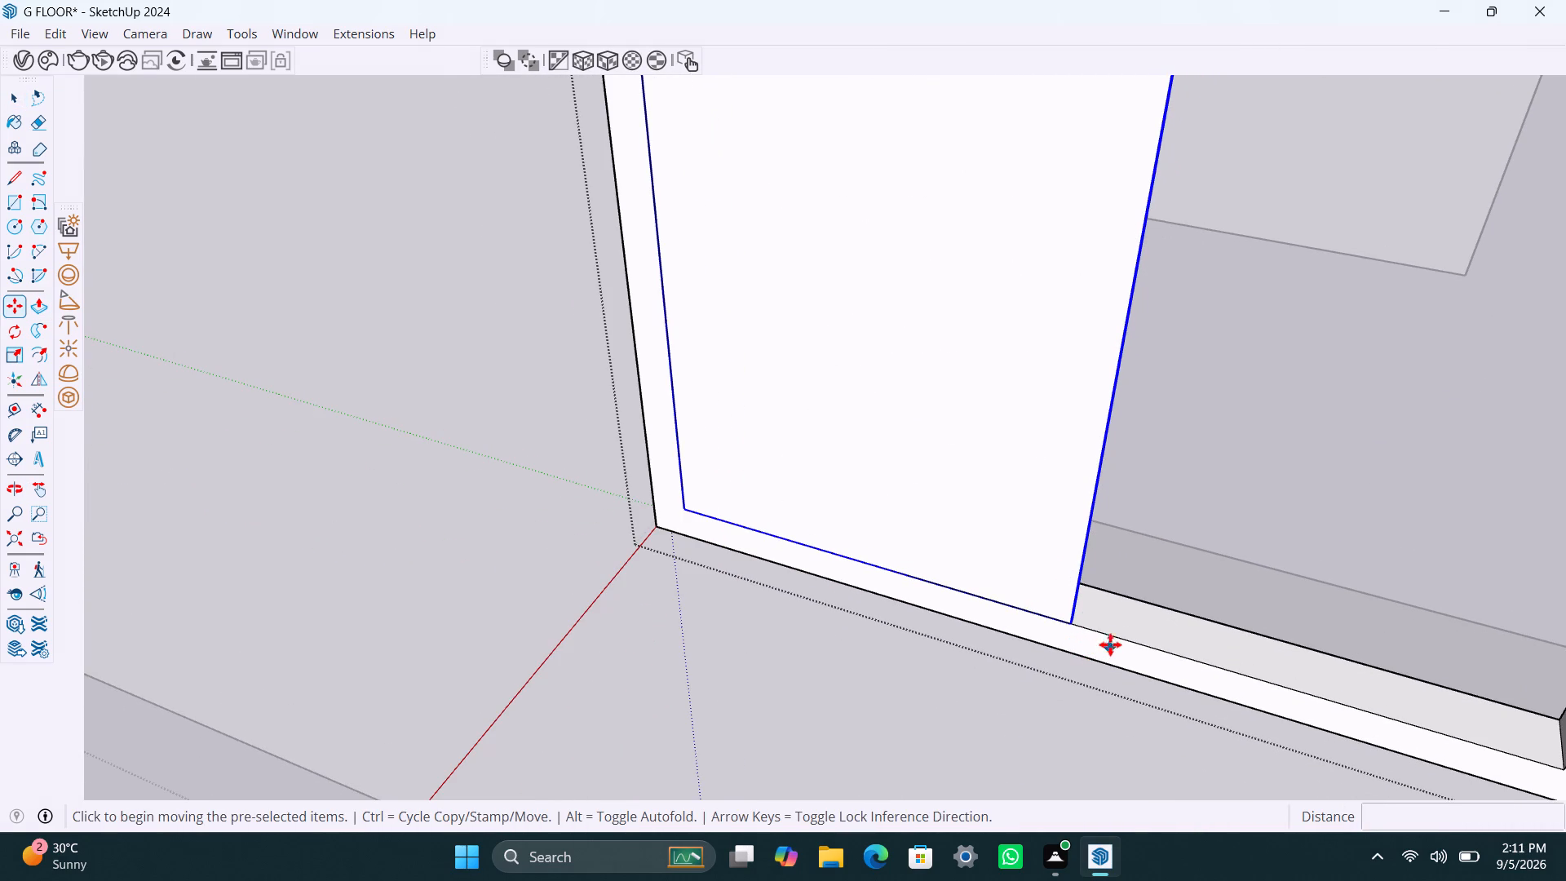
{"action": "left_click", "coordinate": [1082, 618]}
{"action": "left_click", "coordinate": [1083, 601]}
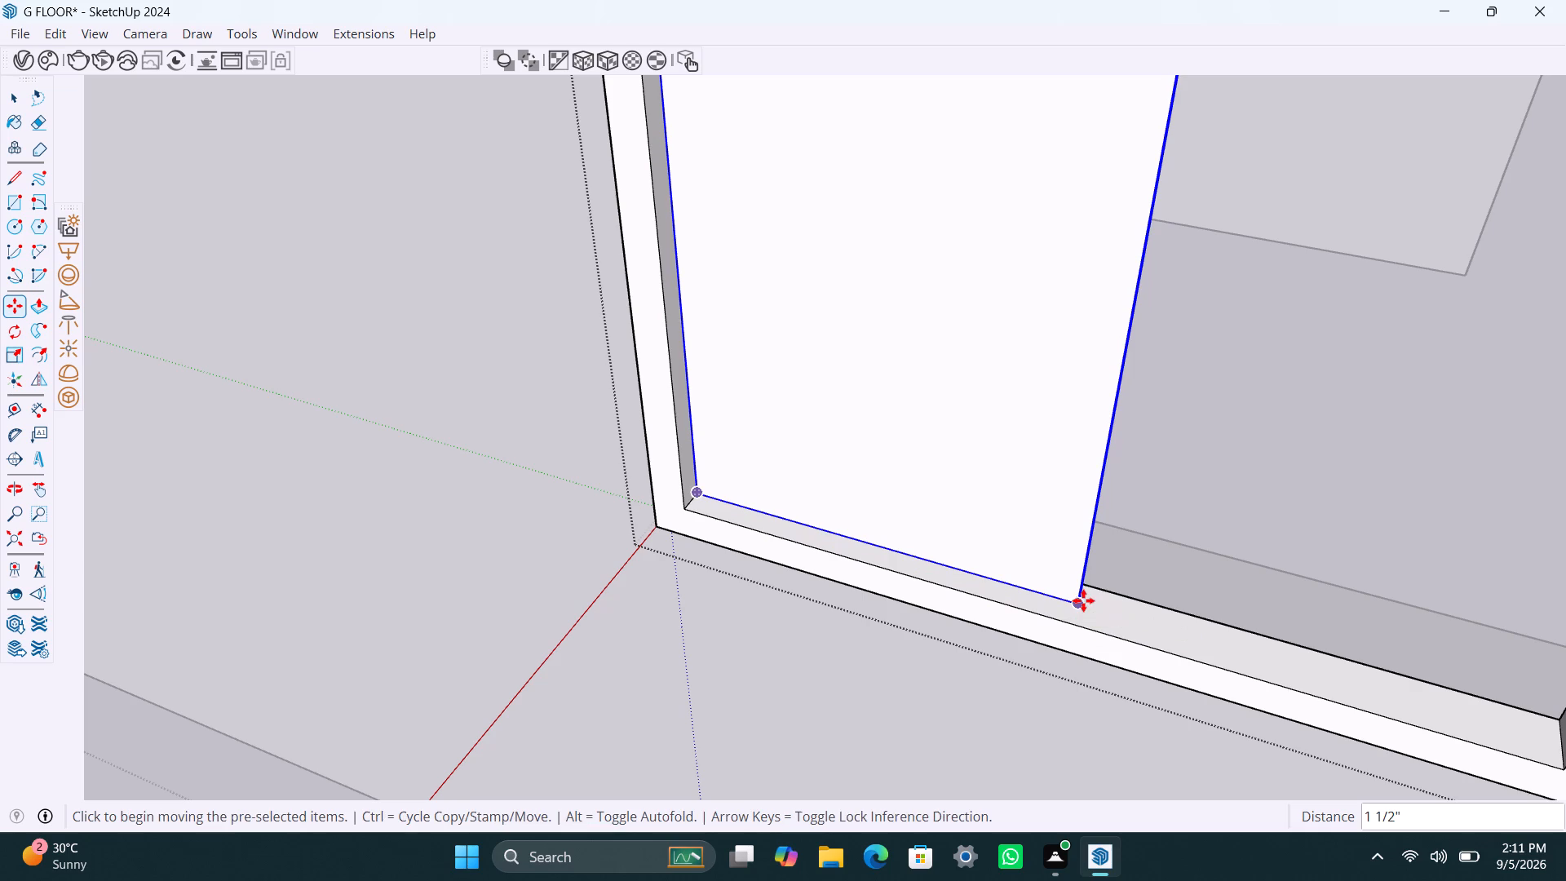
Copy the pane sideways to fill the other half of the window frame.
{"action": "left_click", "coordinate": [1083, 600]}
{"action": "scroll", "coordinate": [1363, 676], "scroll_direction": "down", "scroll_amount": 1}
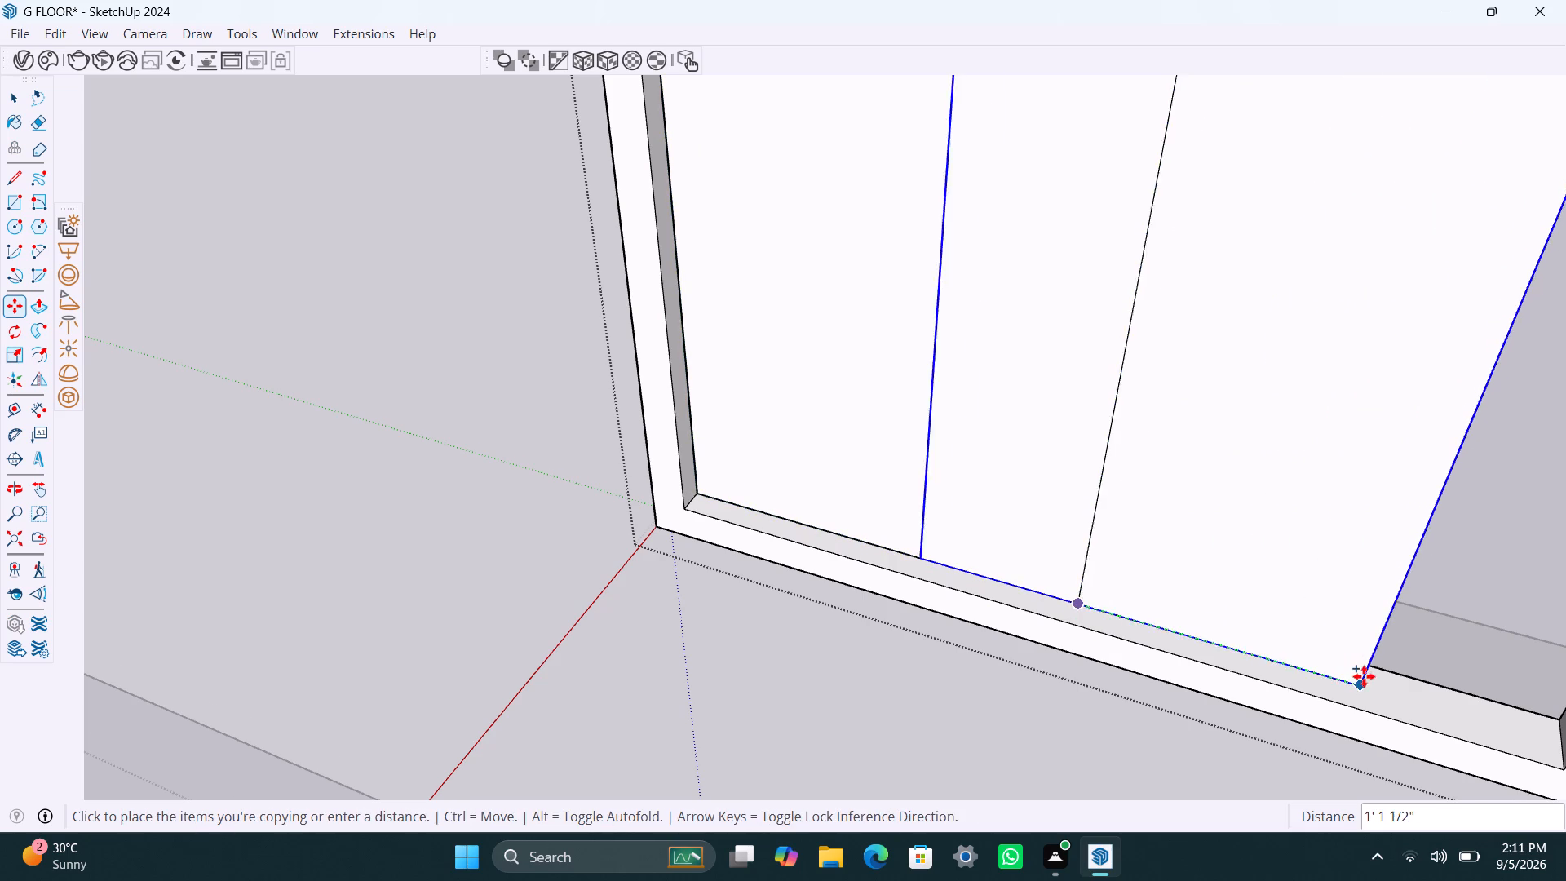
{"action": "scroll", "coordinate": [1364, 676], "scroll_direction": "down", "scroll_amount": 6}
{"action": "left_click", "coordinate": [1475, 717]}
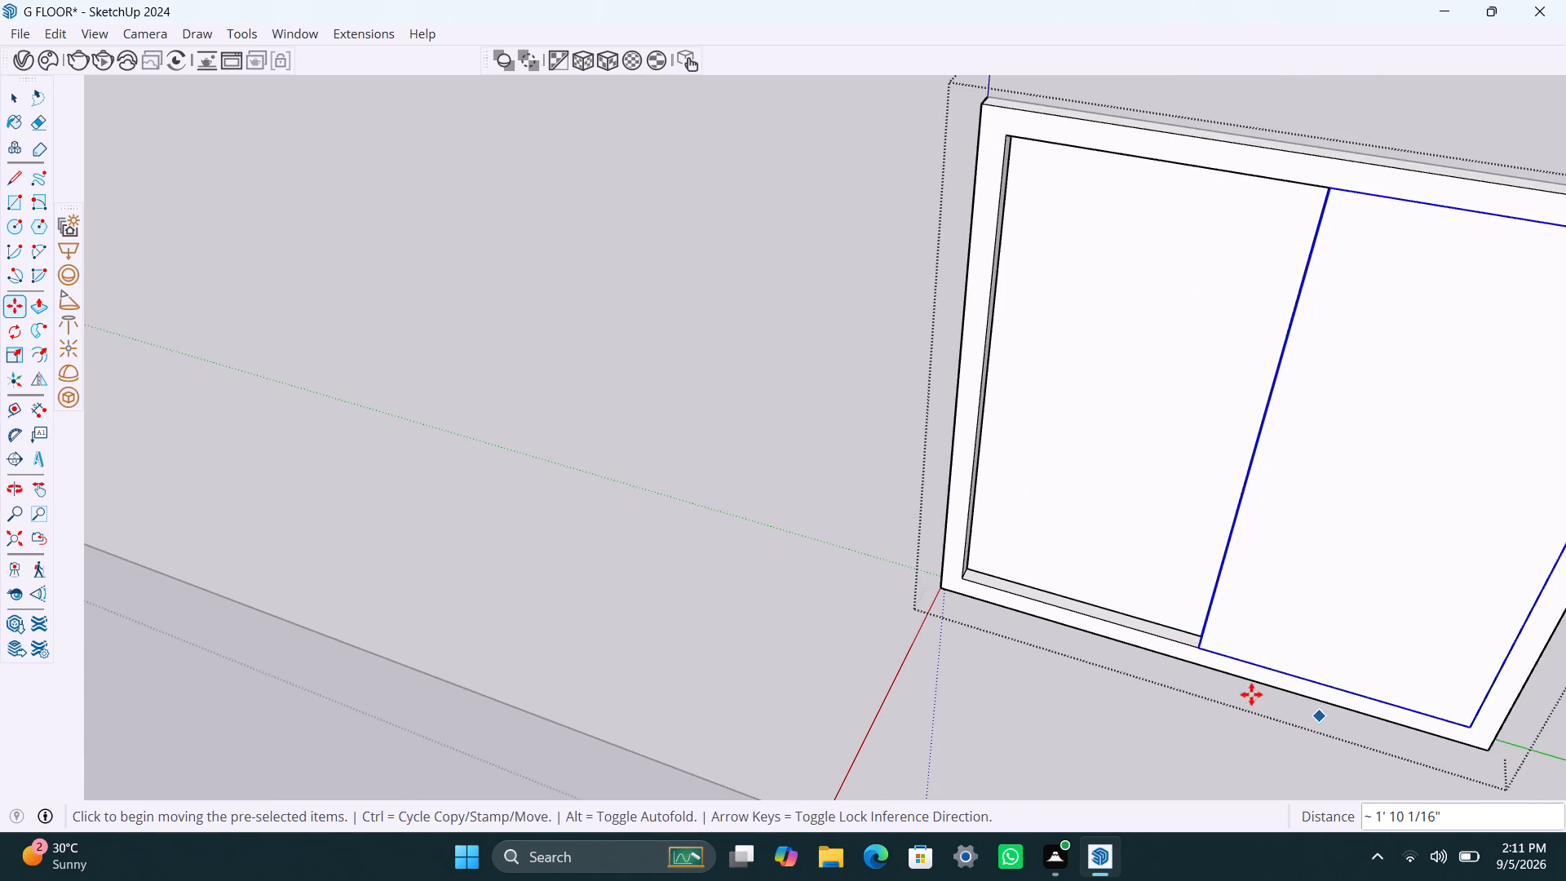
Move the copied pane back until its corner meets the first pane's corner, and close the window group.
{"action": "scroll", "coordinate": [1194, 654], "scroll_direction": "up", "scroll_amount": 8}
{"action": "middle_click_drag", "start_coordinate": [1219, 648], "coordinate": [1393, 730]}
{"action": "scroll", "coordinate": [1232, 569], "scroll_direction": "up", "scroll_amount": 4}
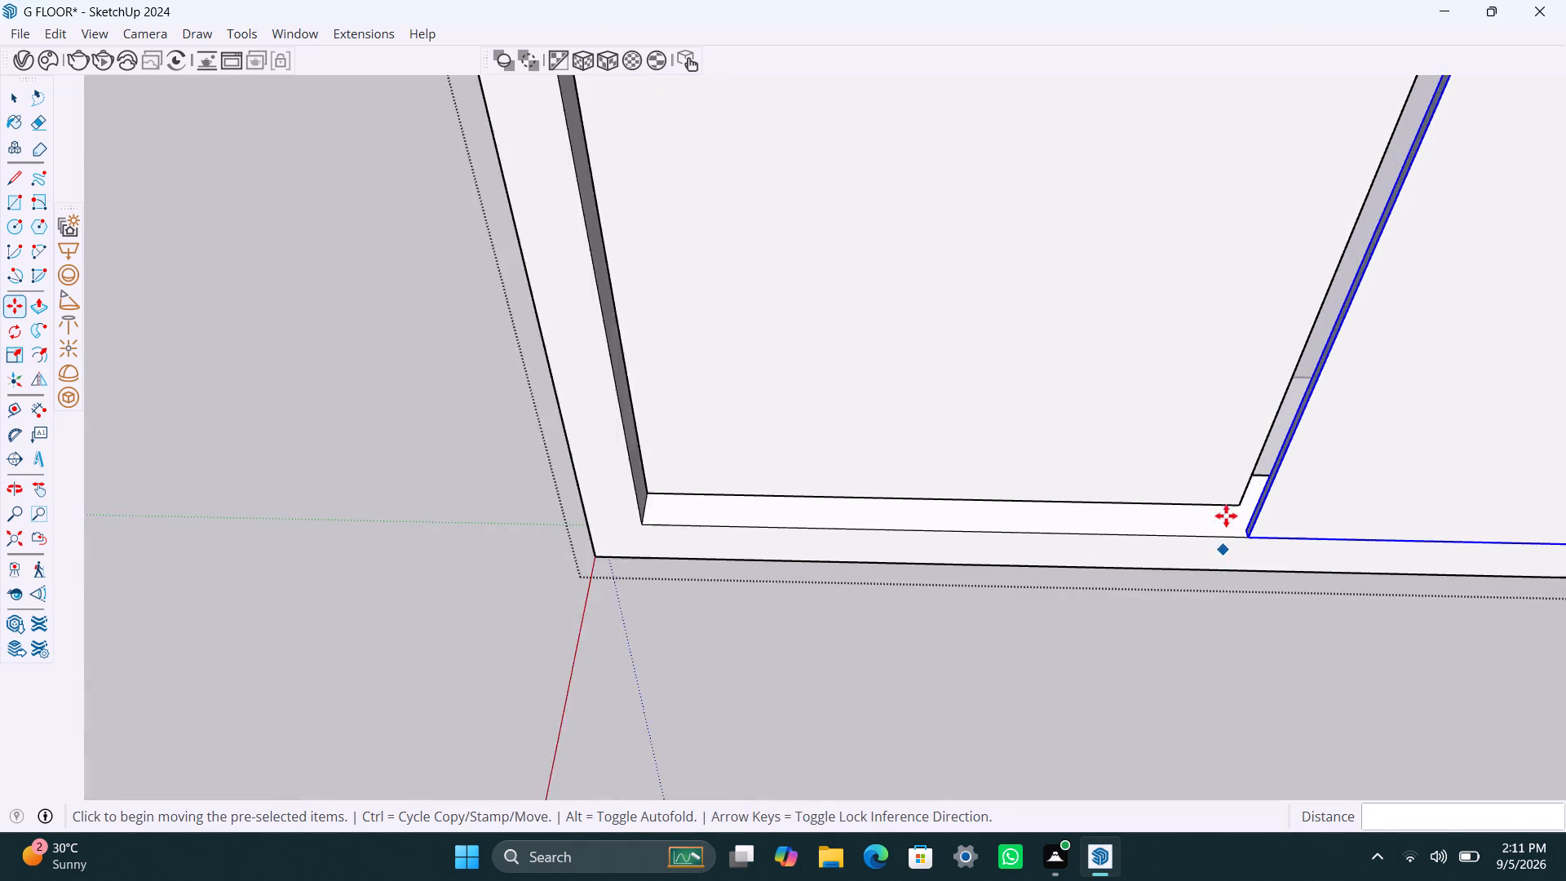
{"action": "scroll", "coordinate": [1226, 516], "scroll_direction": "up", "scroll_amount": 10}
{"action": "left_click", "coordinate": [1263, 525]}
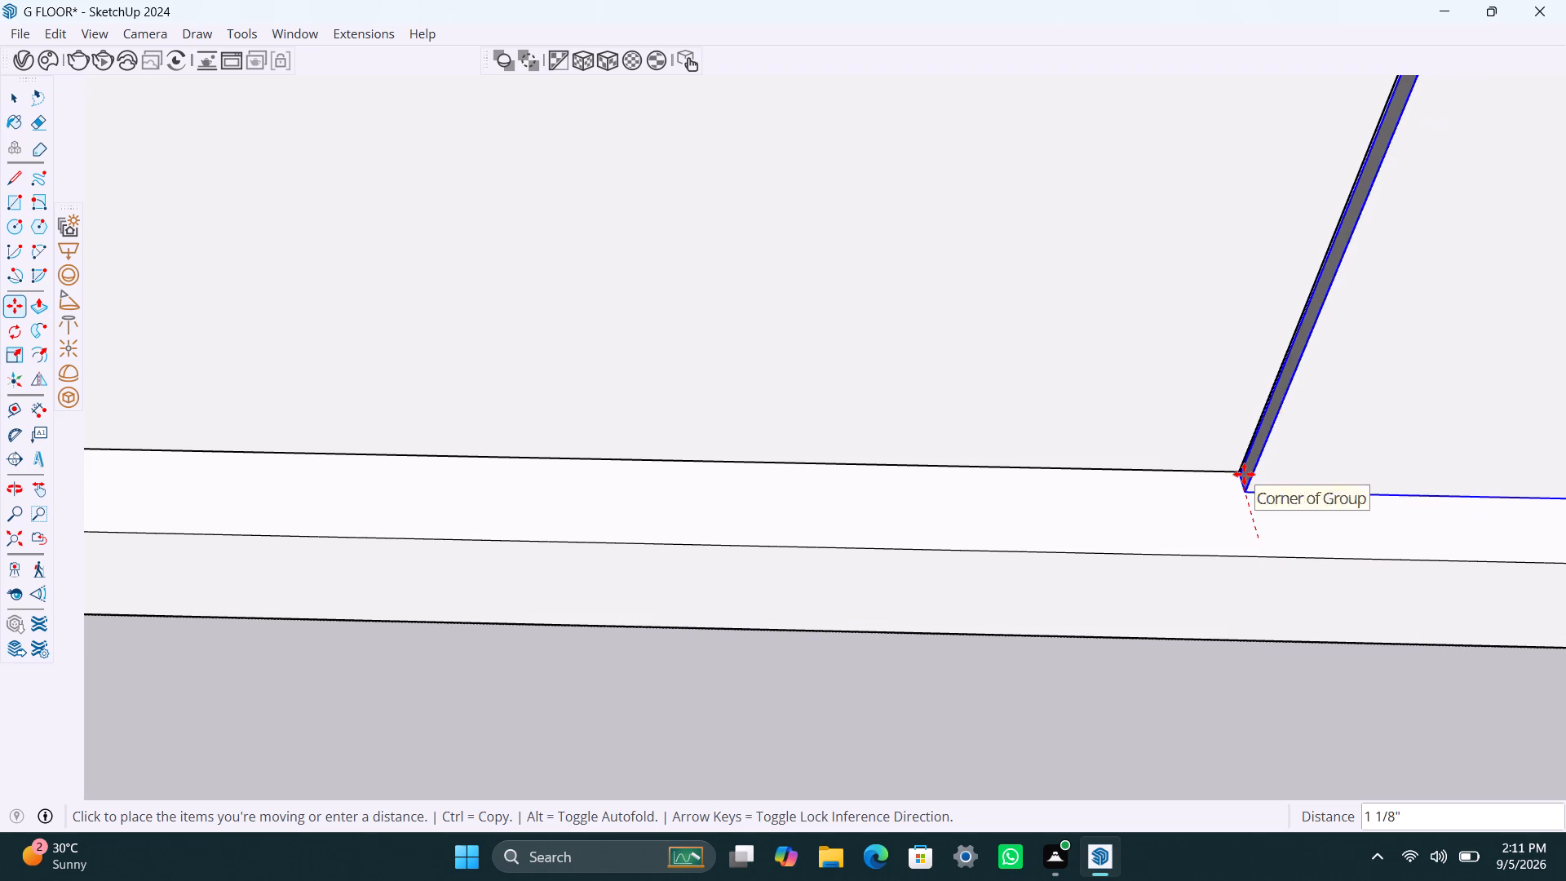
{"action": "left_click", "coordinate": [1244, 474]}
{"action": "scroll", "coordinate": [1150, 485], "scroll_direction": "down", "scroll_amount": 20}
{"action": "scroll", "coordinate": [1150, 485], "scroll_direction": "down", "scroll_amount": 20}
{"action": "scroll", "coordinate": [1150, 485], "scroll_direction": "down", "scroll_amount": 3}
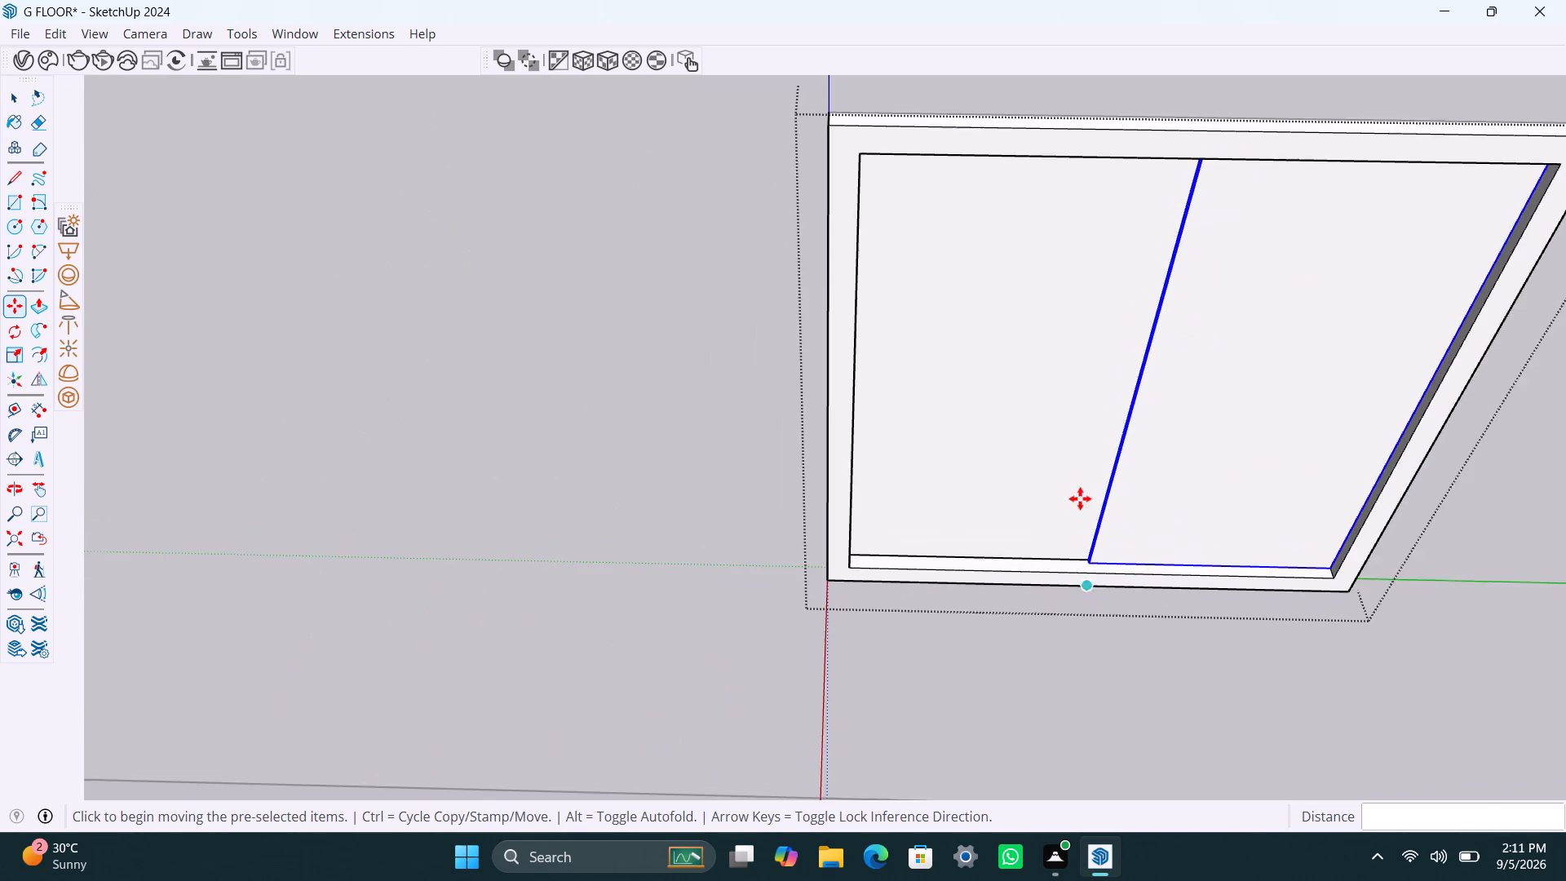
{"action": "scroll", "coordinate": [1080, 498], "scroll_direction": "down", "scroll_amount": 20}
{"action": "scroll", "coordinate": [1080, 498], "scroll_direction": "down", "scroll_amount": 20}
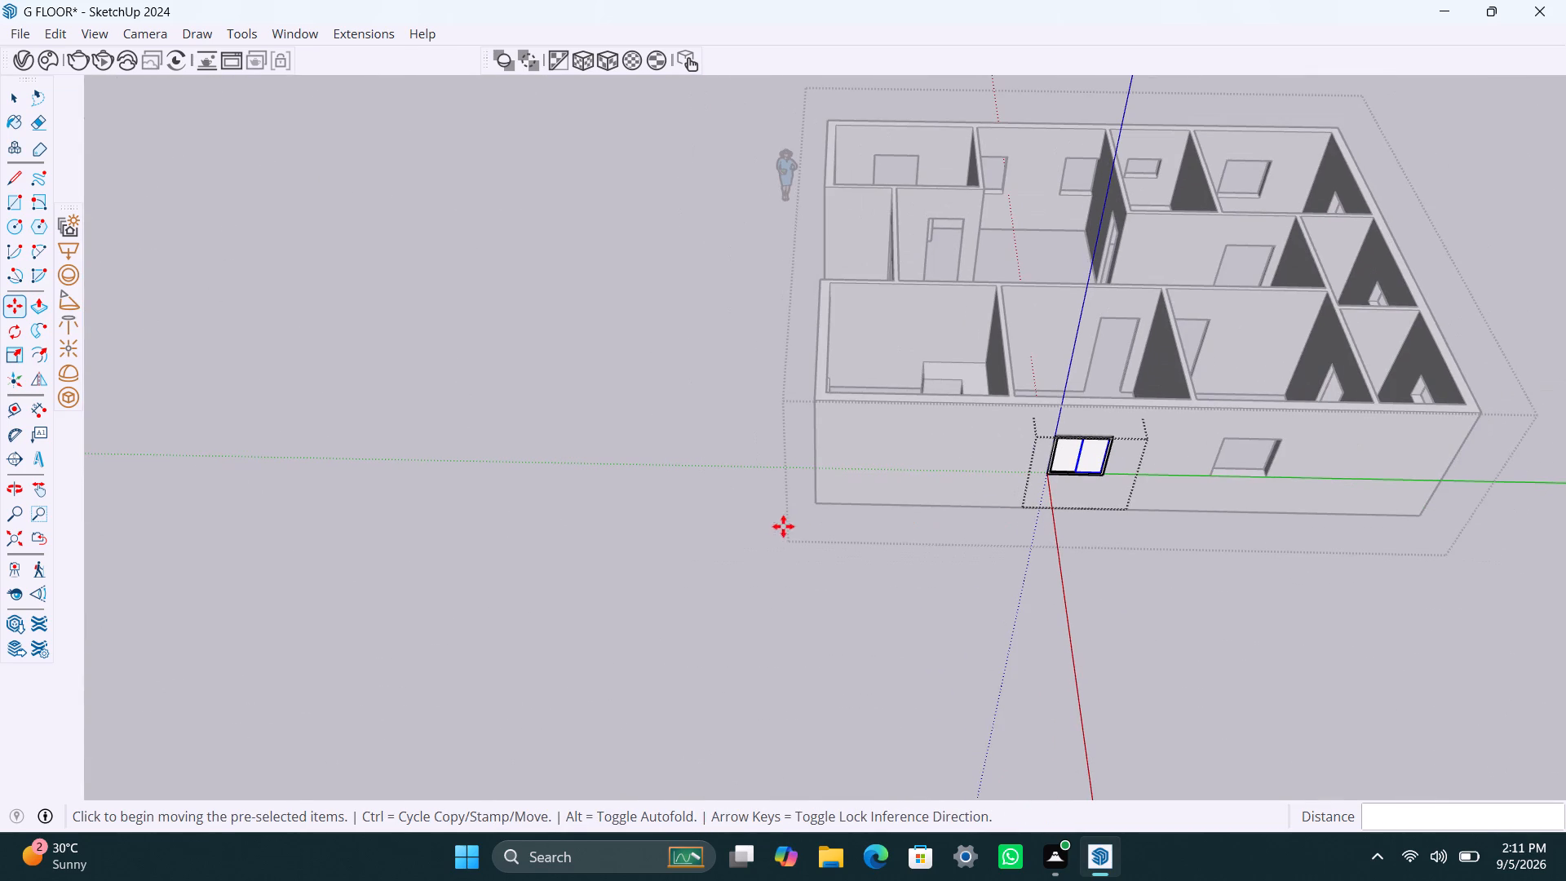
{"action": "key", "text": "space"}
{"action": "left_click", "coordinate": [653, 472]}
Examine how the window frame's upper edge and corner sit against the outer wall face.
{"action": "scroll", "coordinate": [766, 605], "scroll_direction": "down", "scroll_amount": 3}
{"action": "middle_click_drag", "start_coordinate": [927, 522], "coordinate": [792, 529], "text": "shift"}
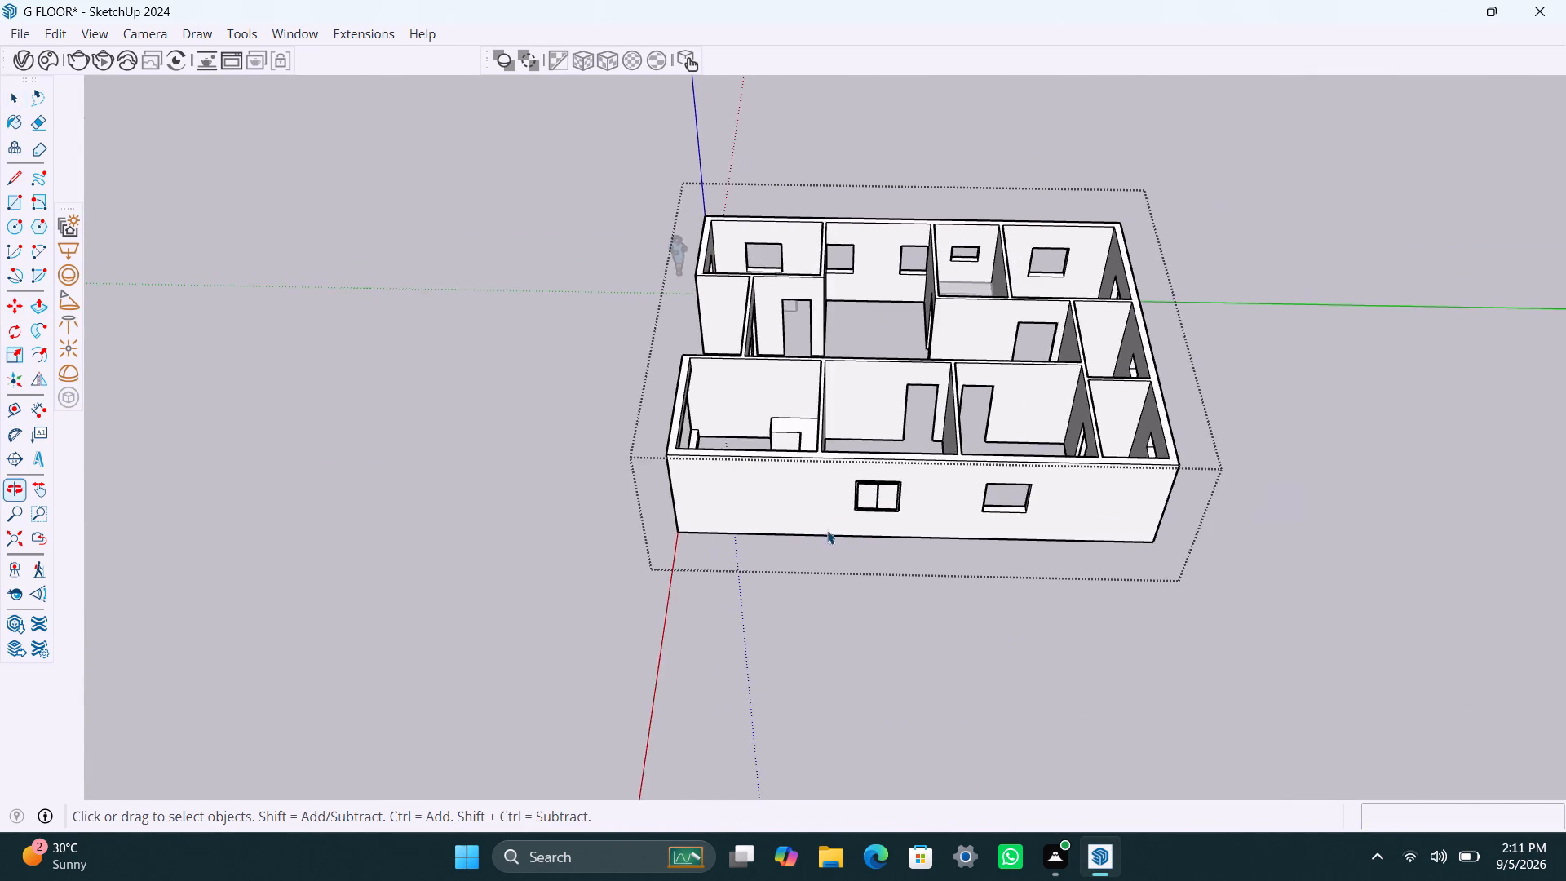
{"action": "scroll", "coordinate": [886, 525], "scroll_direction": "up", "scroll_amount": 15}
{"action": "left_click", "coordinate": [872, 450]}
{"action": "scroll", "coordinate": [847, 438], "scroll_direction": "up", "scroll_amount": 4}
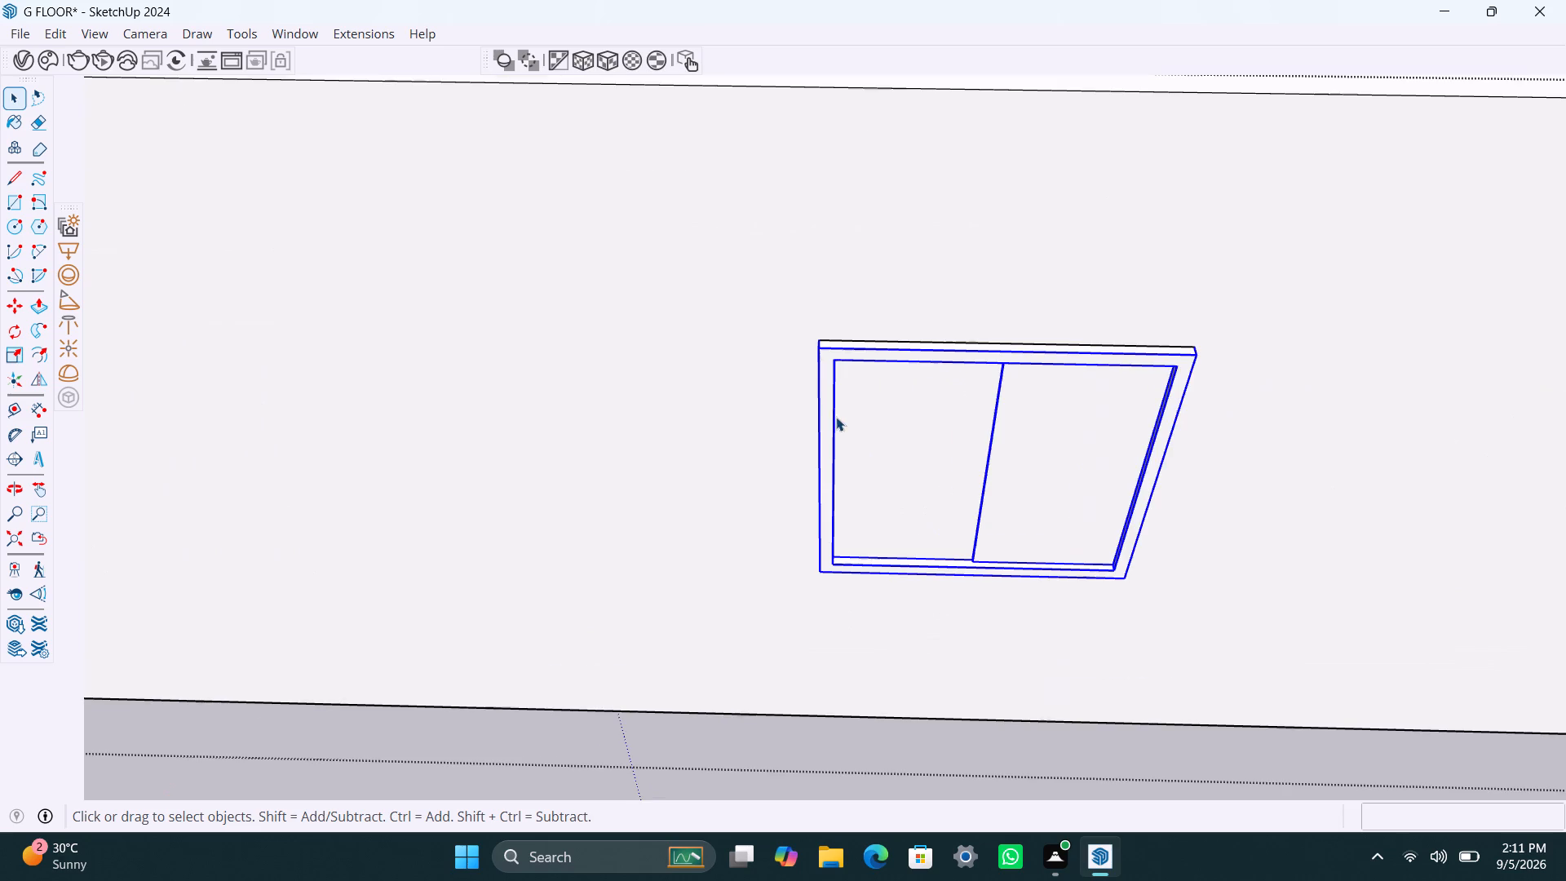
{"action": "scroll", "coordinate": [870, 348], "scroll_direction": "up", "scroll_amount": 4}
{"action": "left_click", "coordinate": [891, 348]}
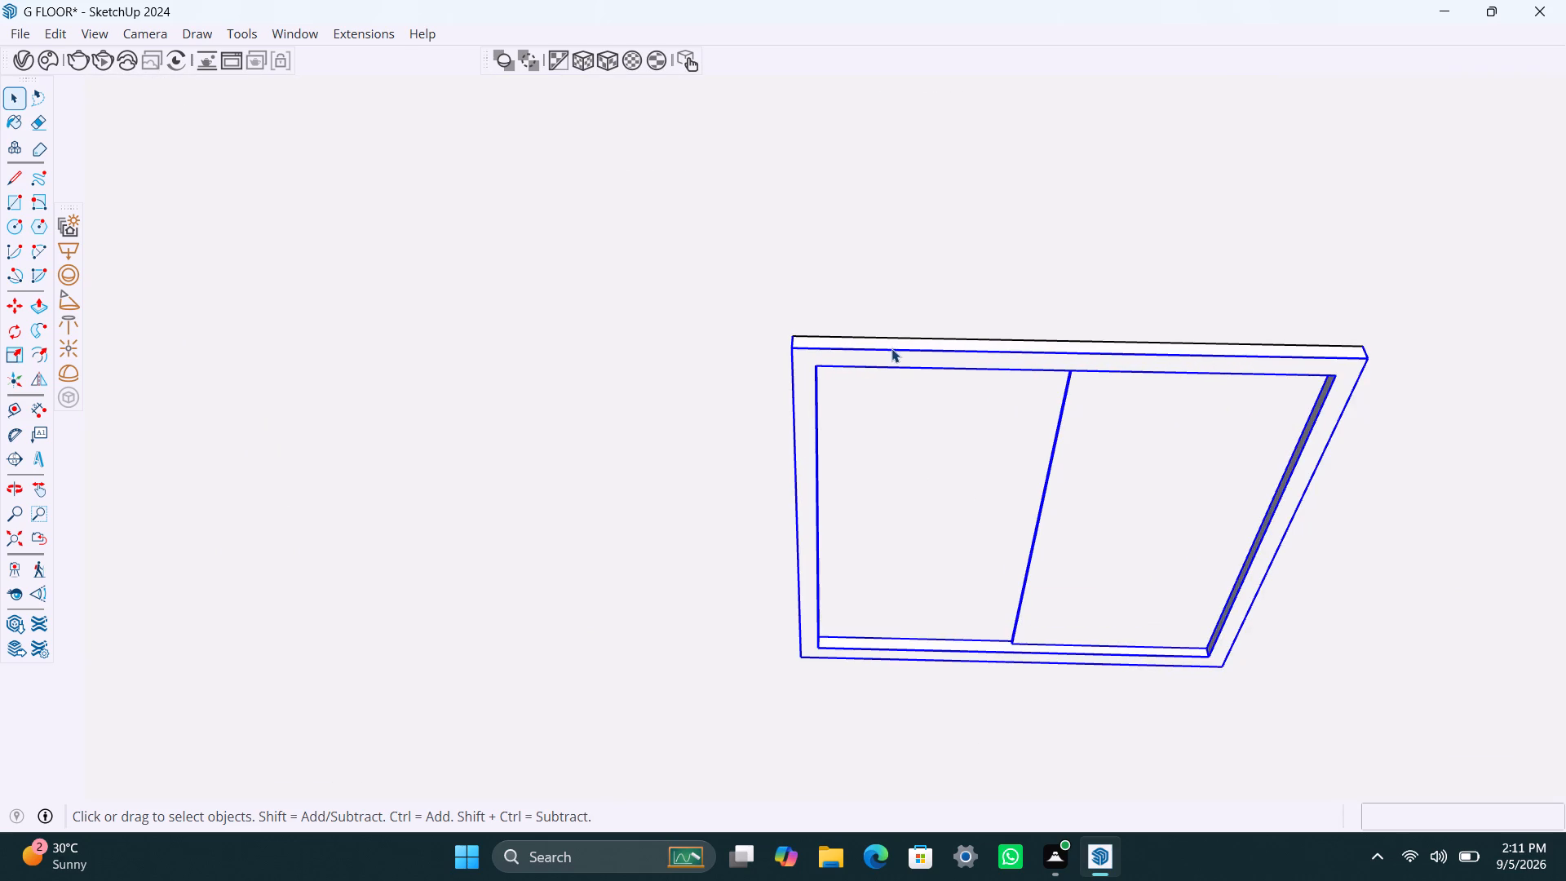
{"action": "scroll", "coordinate": [896, 389], "scroll_direction": "up", "scroll_amount": 4}
{"action": "left_click", "coordinate": [896, 348]}
{"action": "double_click", "coordinate": [887, 330]}
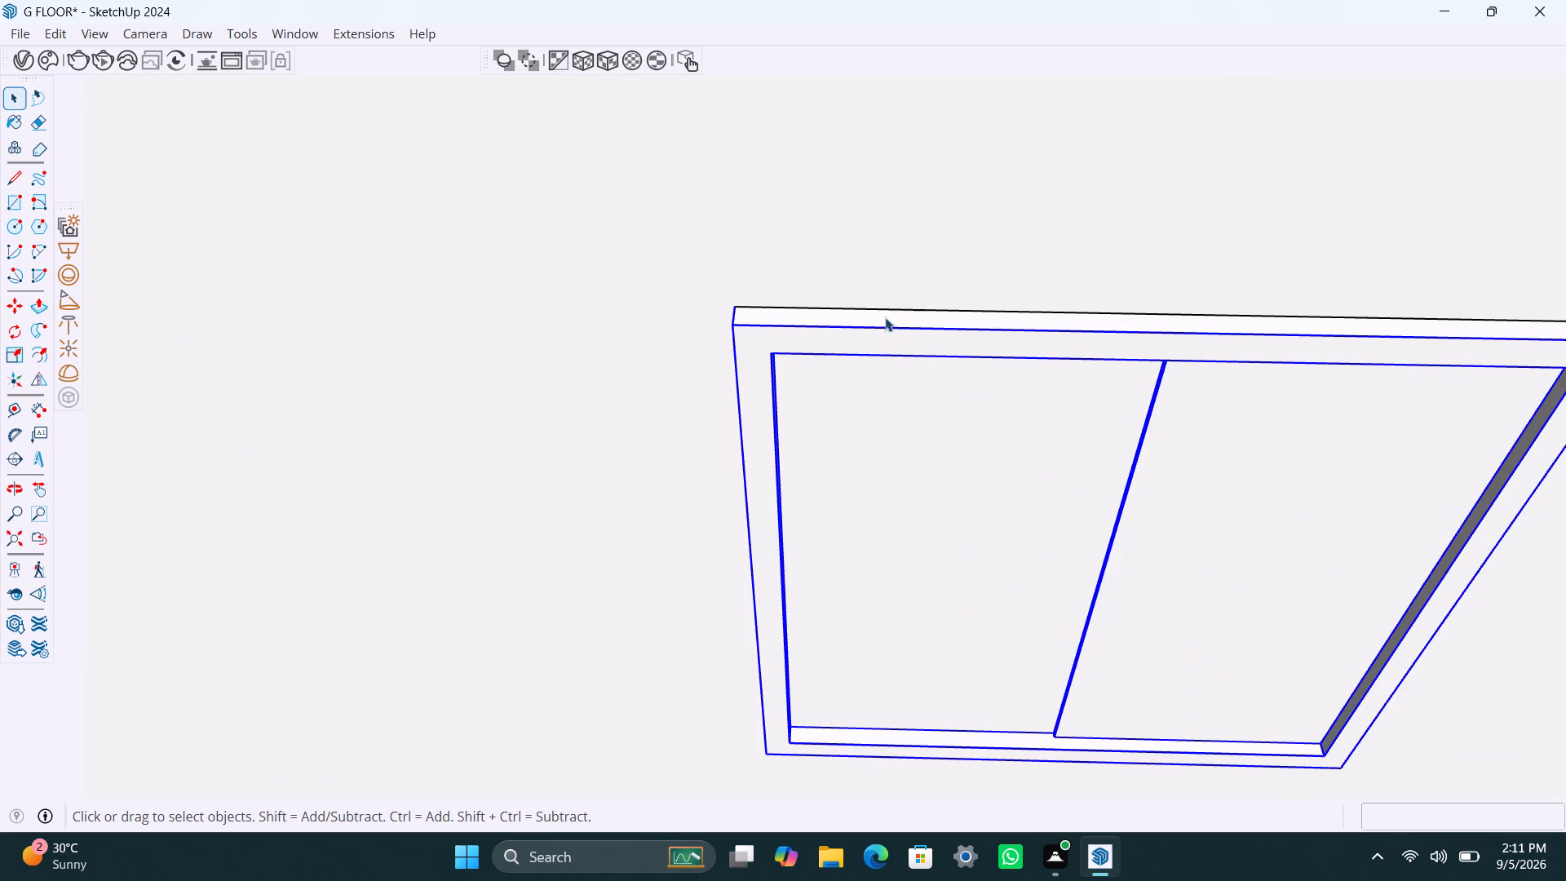
{"action": "scroll", "coordinate": [910, 312], "scroll_direction": "up", "scroll_amount": 2}
{"action": "scroll", "coordinate": [714, 335], "scroll_direction": "up", "scroll_amount": 13}
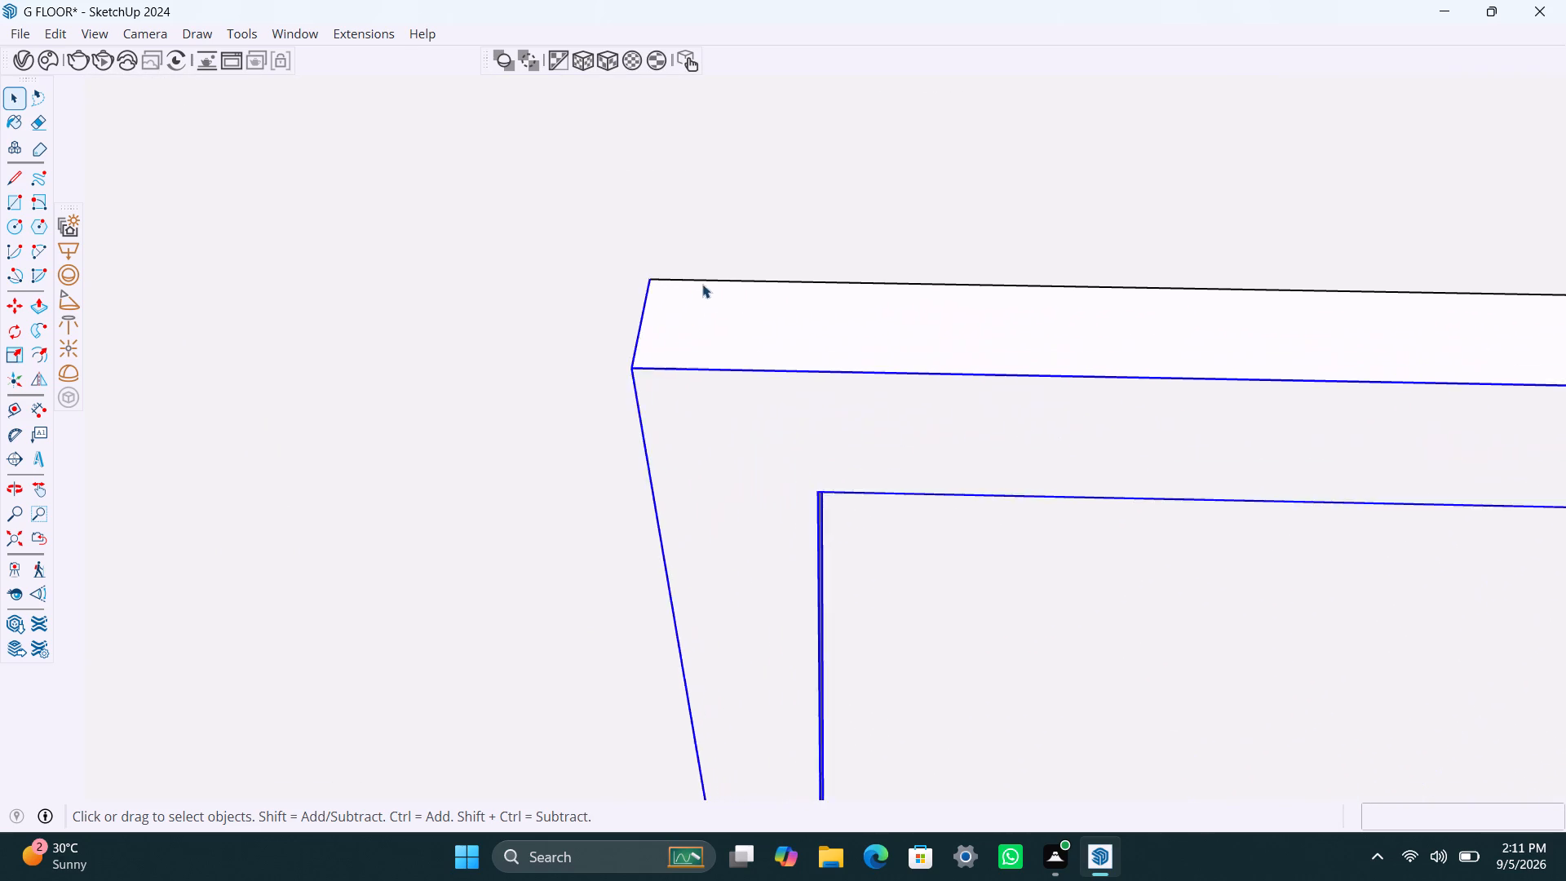
{"action": "scroll", "coordinate": [696, 288], "scroll_direction": "up", "scroll_amount": 5}
{"action": "left_click", "coordinate": [689, 277]}
{"action": "left_click", "coordinate": [611, 314]}
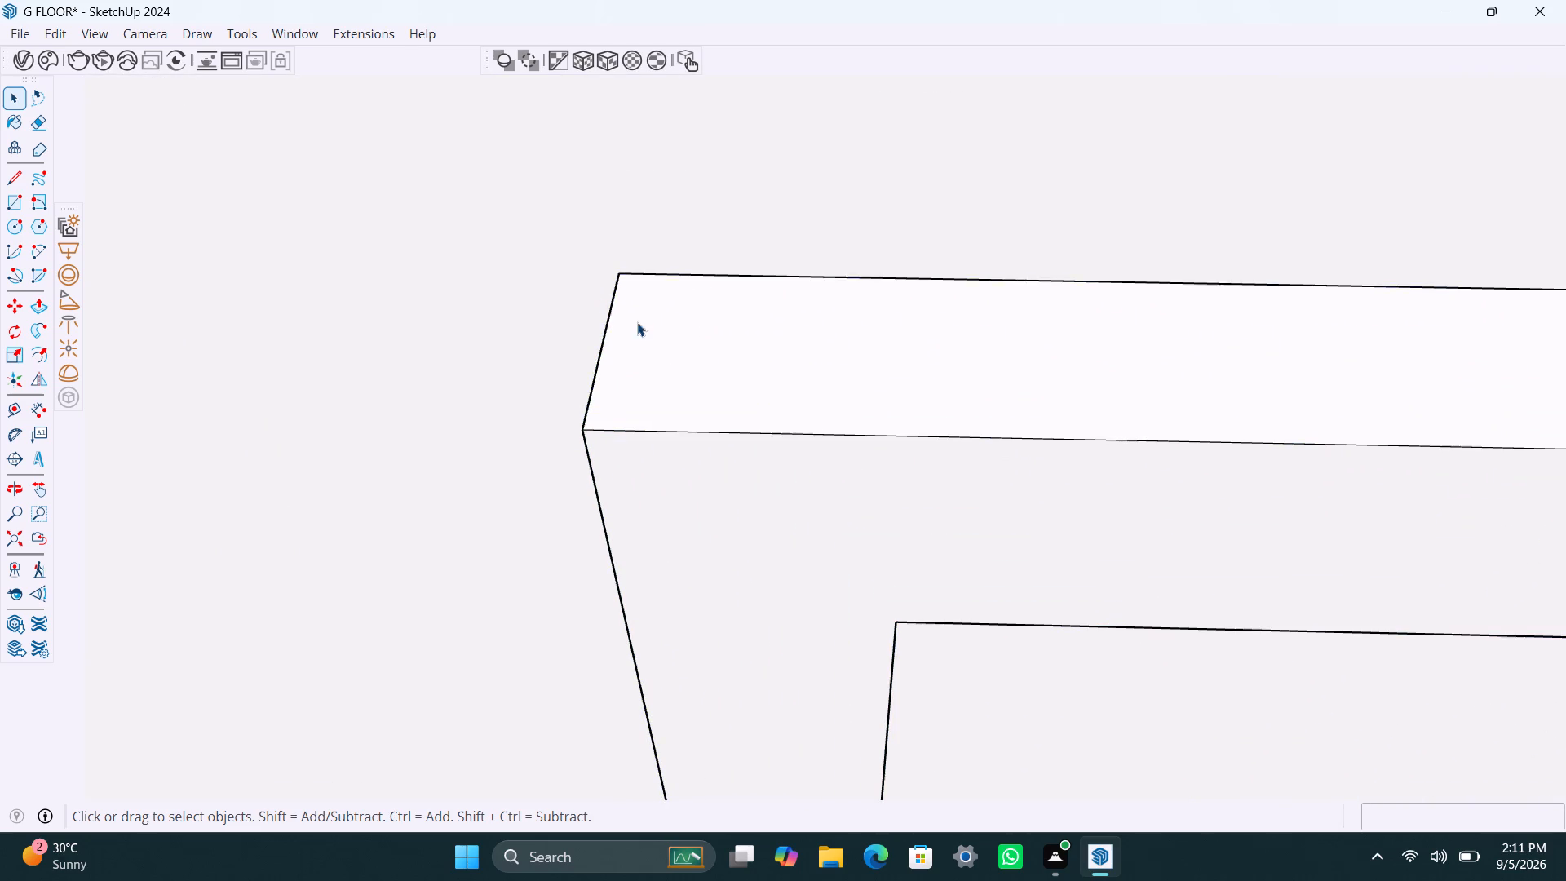
{"action": "scroll", "coordinate": [687, 401], "scroll_direction": "down", "scroll_amount": 20}
{"action": "scroll", "coordinate": [687, 401], "scroll_direction": "down", "scroll_amount": 20}
{"action": "scroll", "coordinate": [687, 401], "scroll_direction": "down", "scroll_amount": 9}
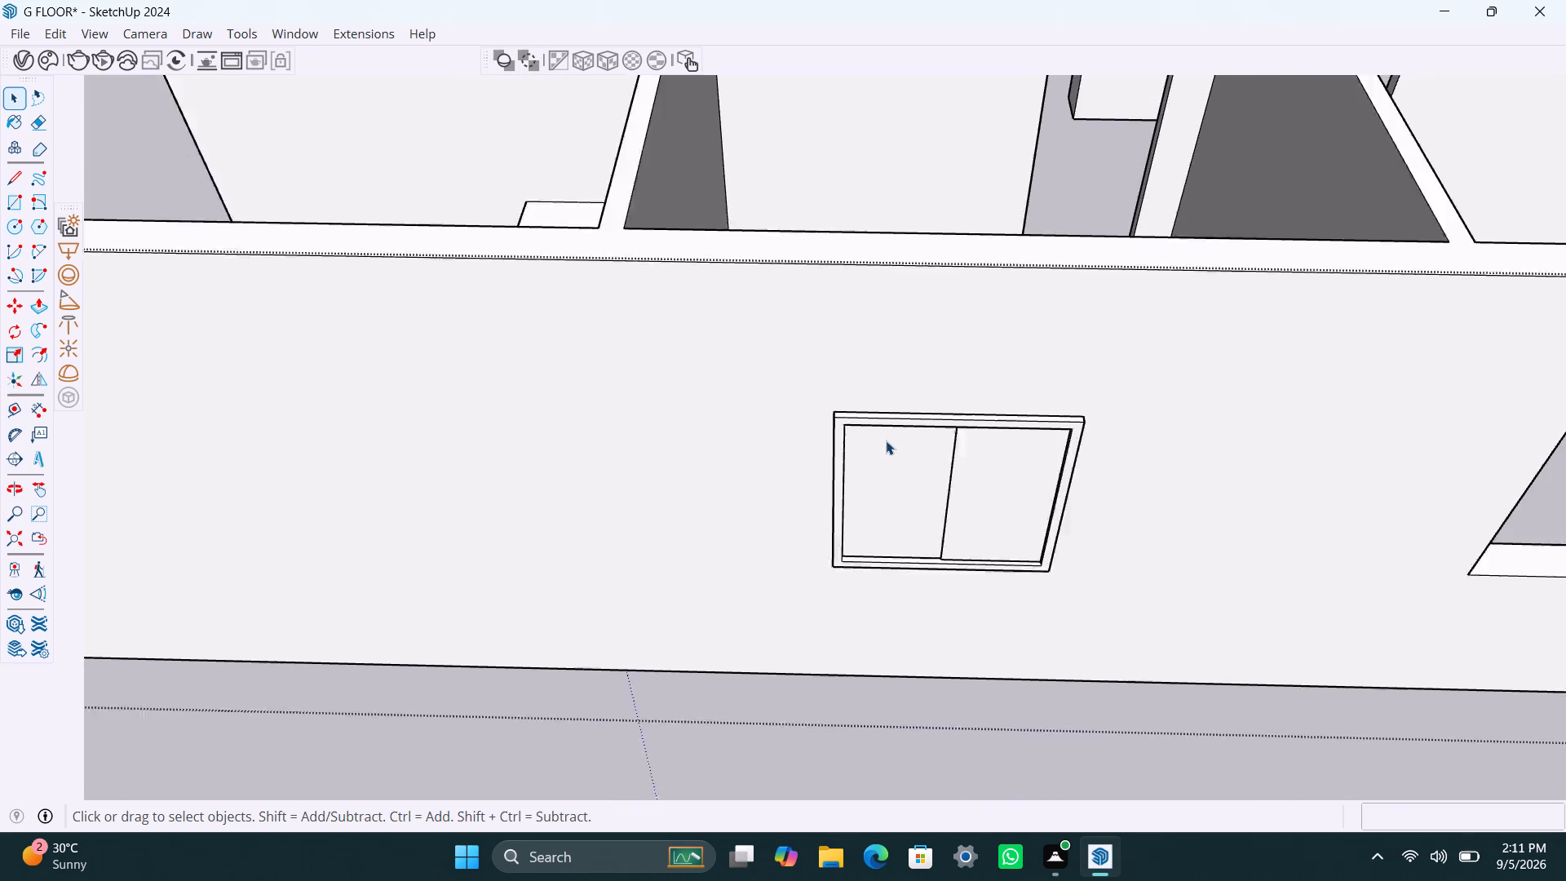
Copy the two-pane window unit along the outer wall into the neighbouring opening, aligning it by its upper outer corner.
{"action": "left_click", "coordinate": [884, 432]}
{"action": "scroll", "coordinate": [896, 421], "scroll_direction": "up", "scroll_amount": 1, "text": "shift"}
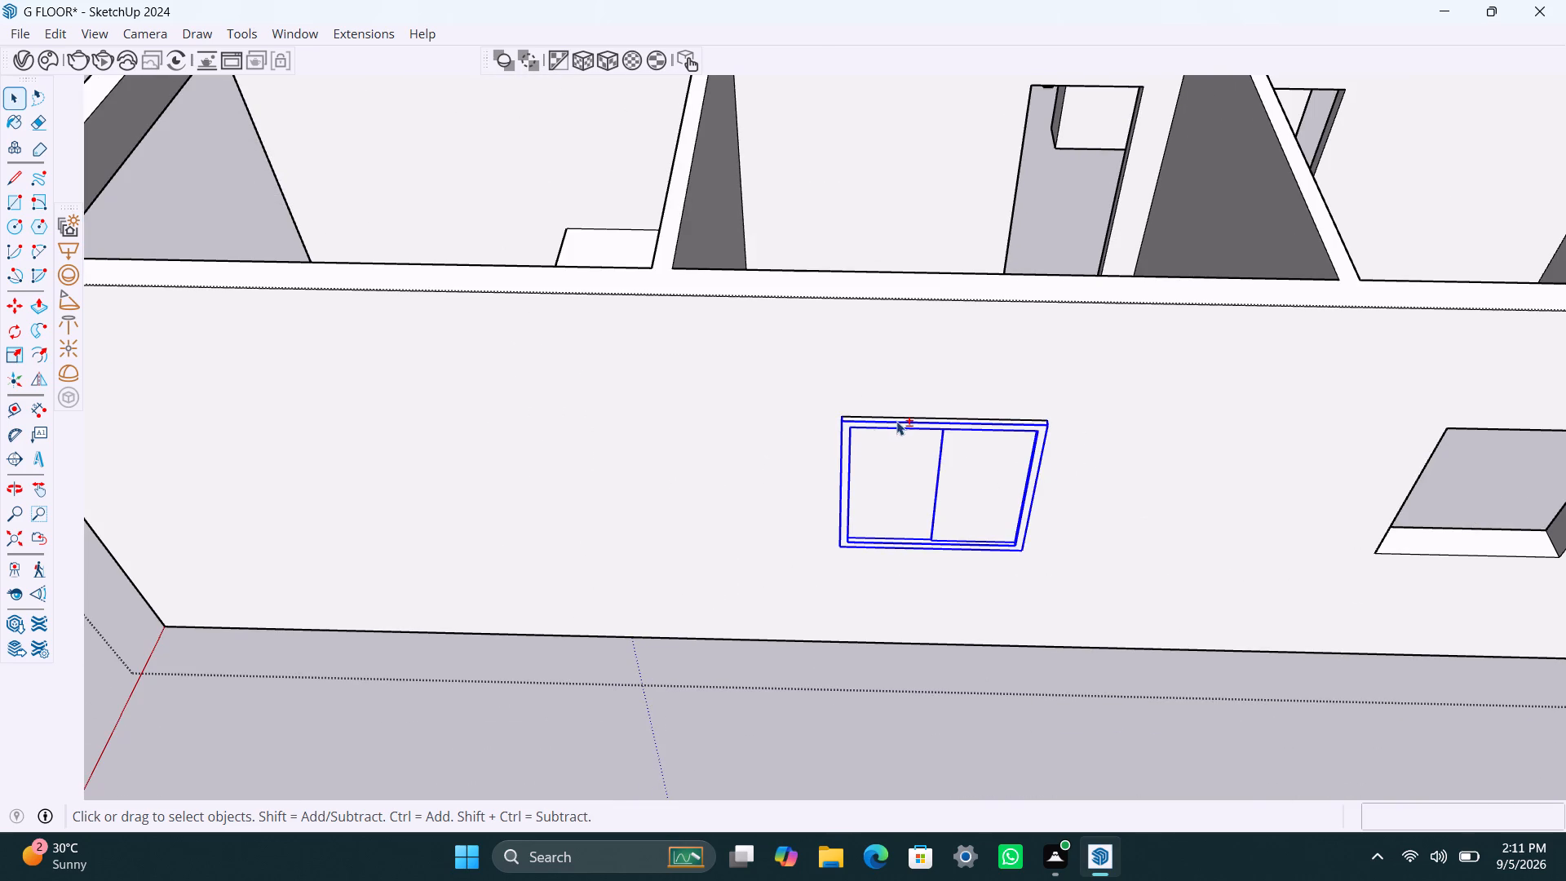
{"action": "scroll", "coordinate": [896, 421], "scroll_direction": "up", "scroll_amount": 12, "text": "shift"}
{"action": "left_click", "coordinate": [933, 430], "text": "shift"}
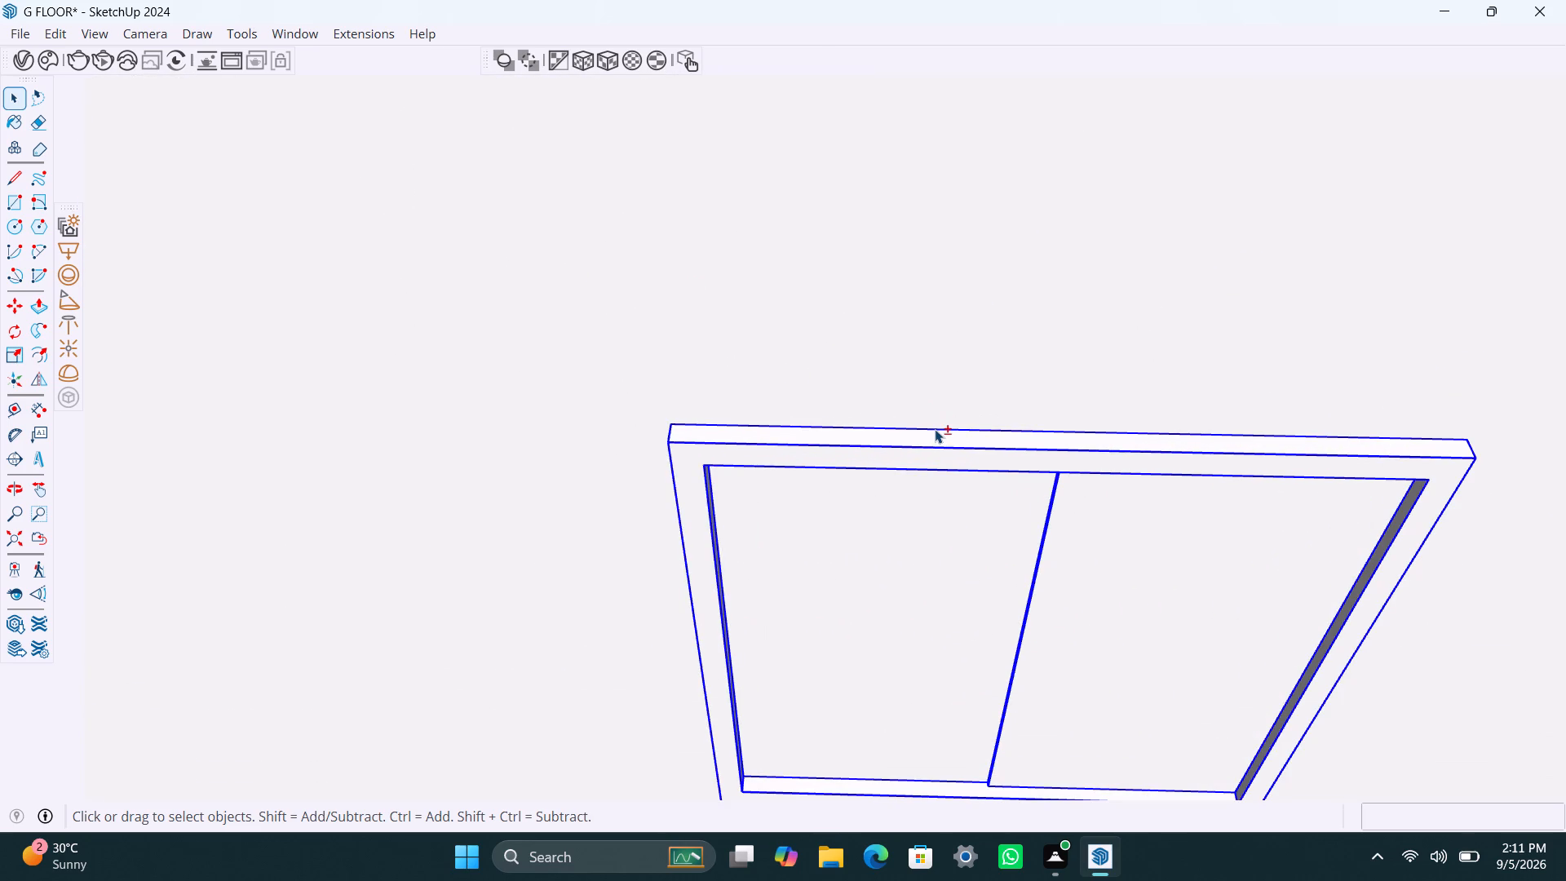
{"action": "scroll", "coordinate": [932, 439], "scroll_direction": "down", "scroll_amount": 20, "text": "shift"}
{"action": "scroll", "coordinate": [932, 439], "scroll_direction": "down", "scroll_amount": 6, "text": "shift"}
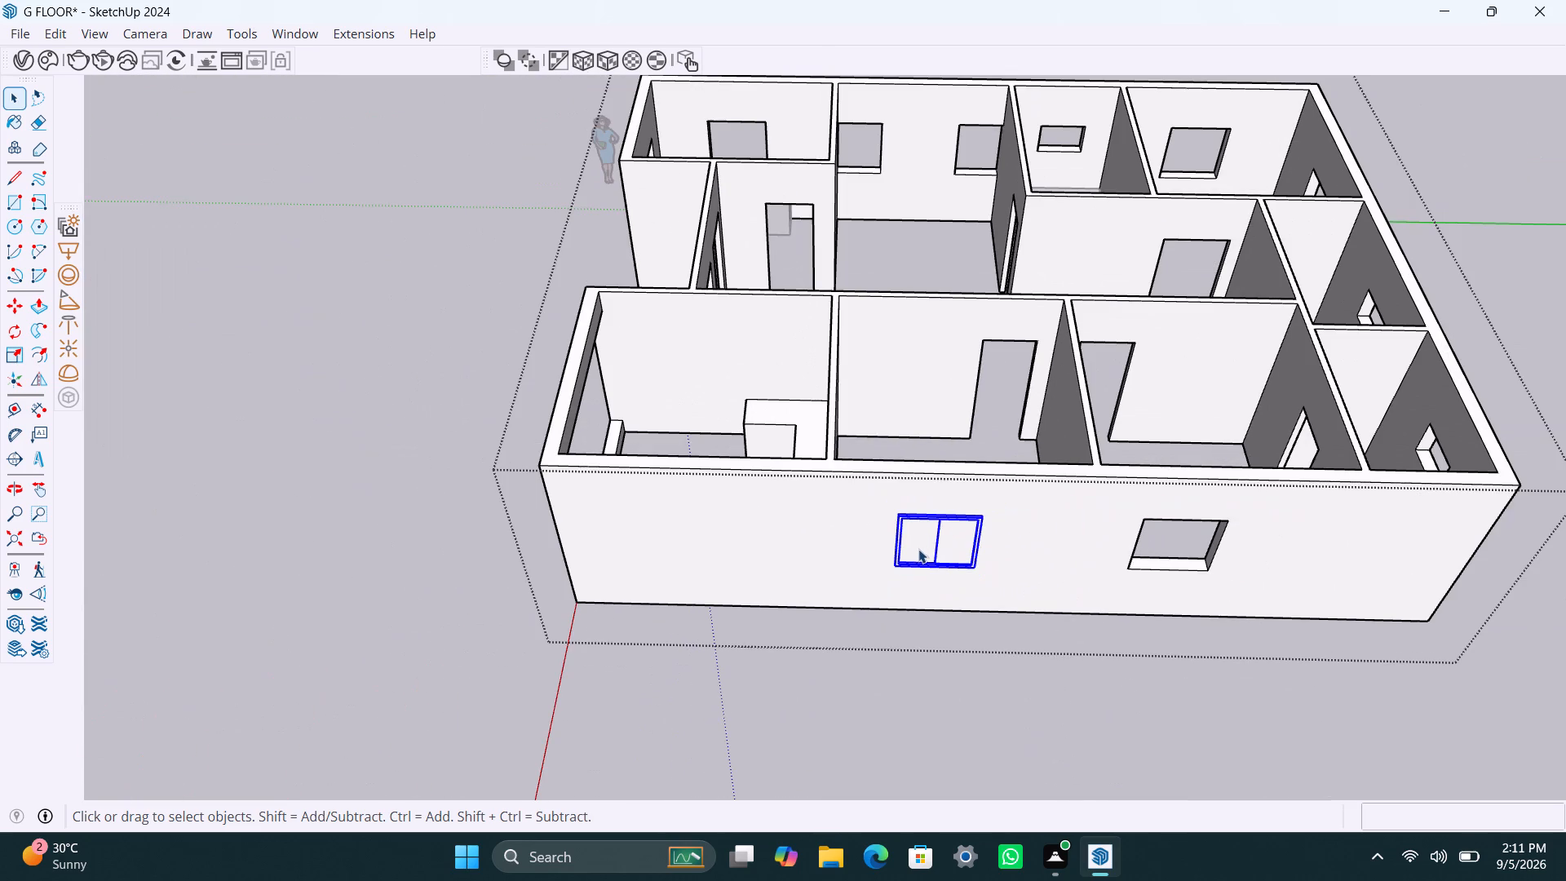
{"action": "key", "text": "m"}
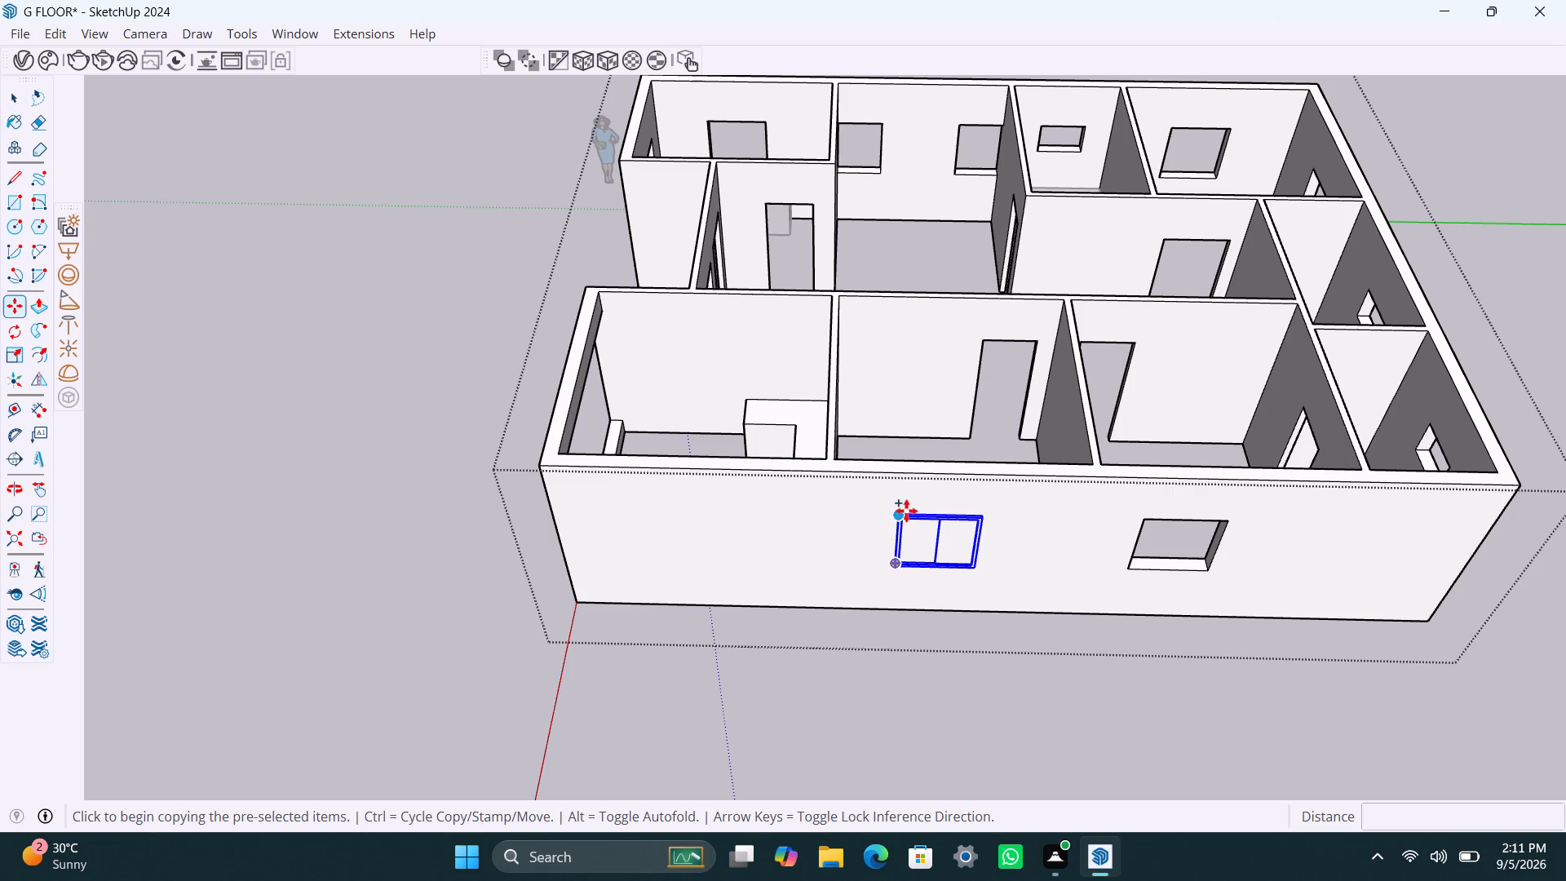
{"action": "scroll", "coordinate": [904, 512], "scroll_direction": "up", "scroll_amount": 18}
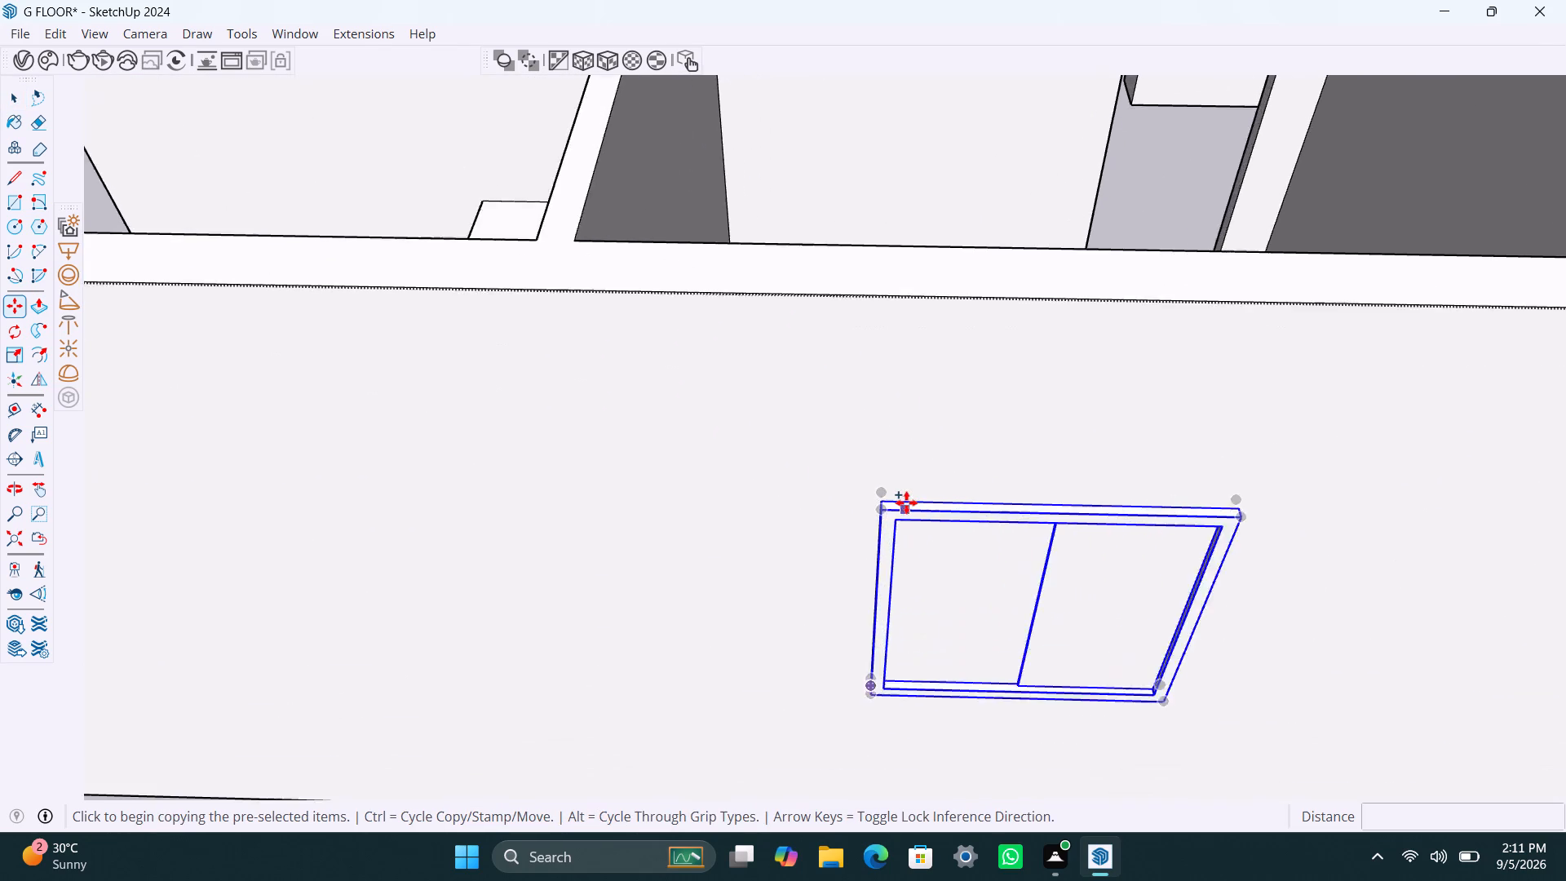
{"action": "scroll", "coordinate": [906, 502], "scroll_direction": "up", "scroll_amount": 9}
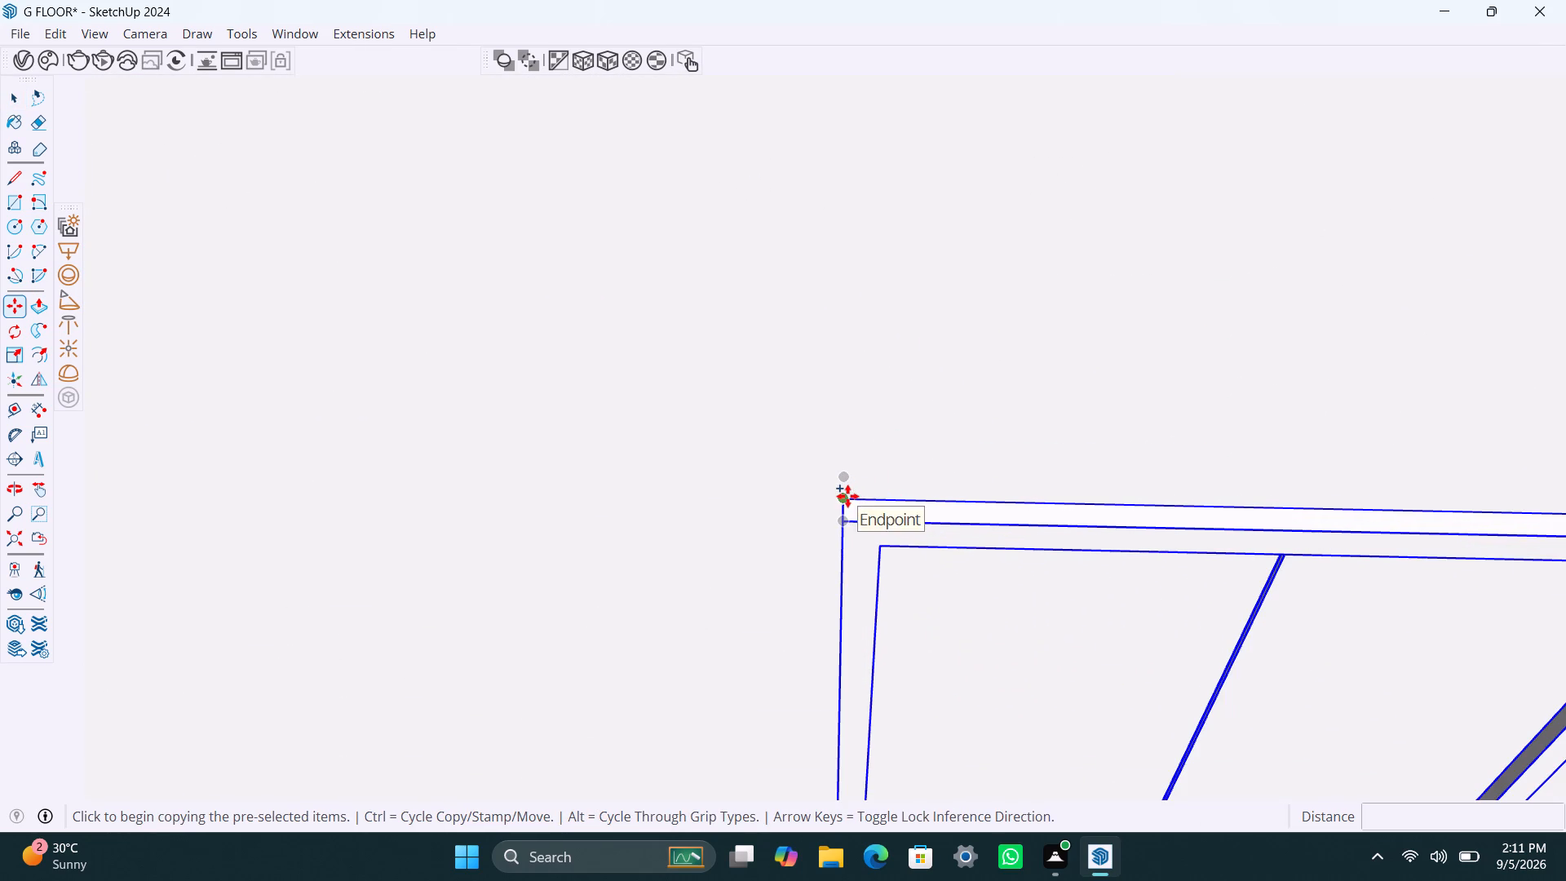
{"action": "left_click", "coordinate": [847, 496]}
{"action": "scroll", "coordinate": [1042, 494], "scroll_direction": "down", "scroll_amount": 9}
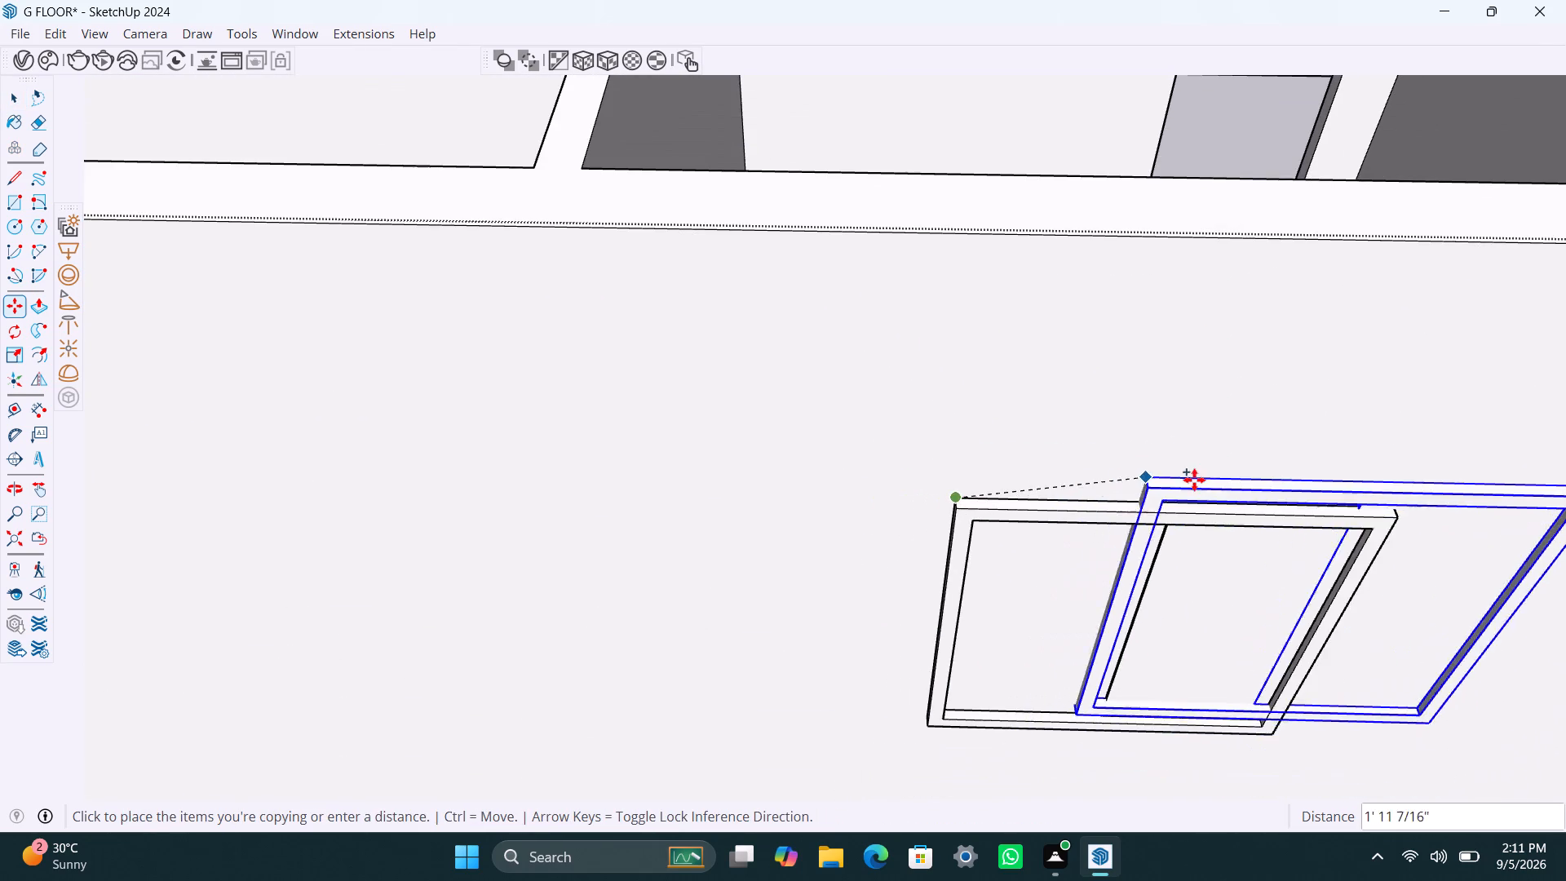
{"action": "scroll", "coordinate": [1194, 480], "scroll_direction": "down", "scroll_amount": 3}
{"action": "scroll", "coordinate": [1296, 488], "scroll_direction": "down", "scroll_amount": 4}
{"action": "middle_click_drag", "start_coordinate": [1307, 493], "coordinate": [1096, 508], "text": "shift"}
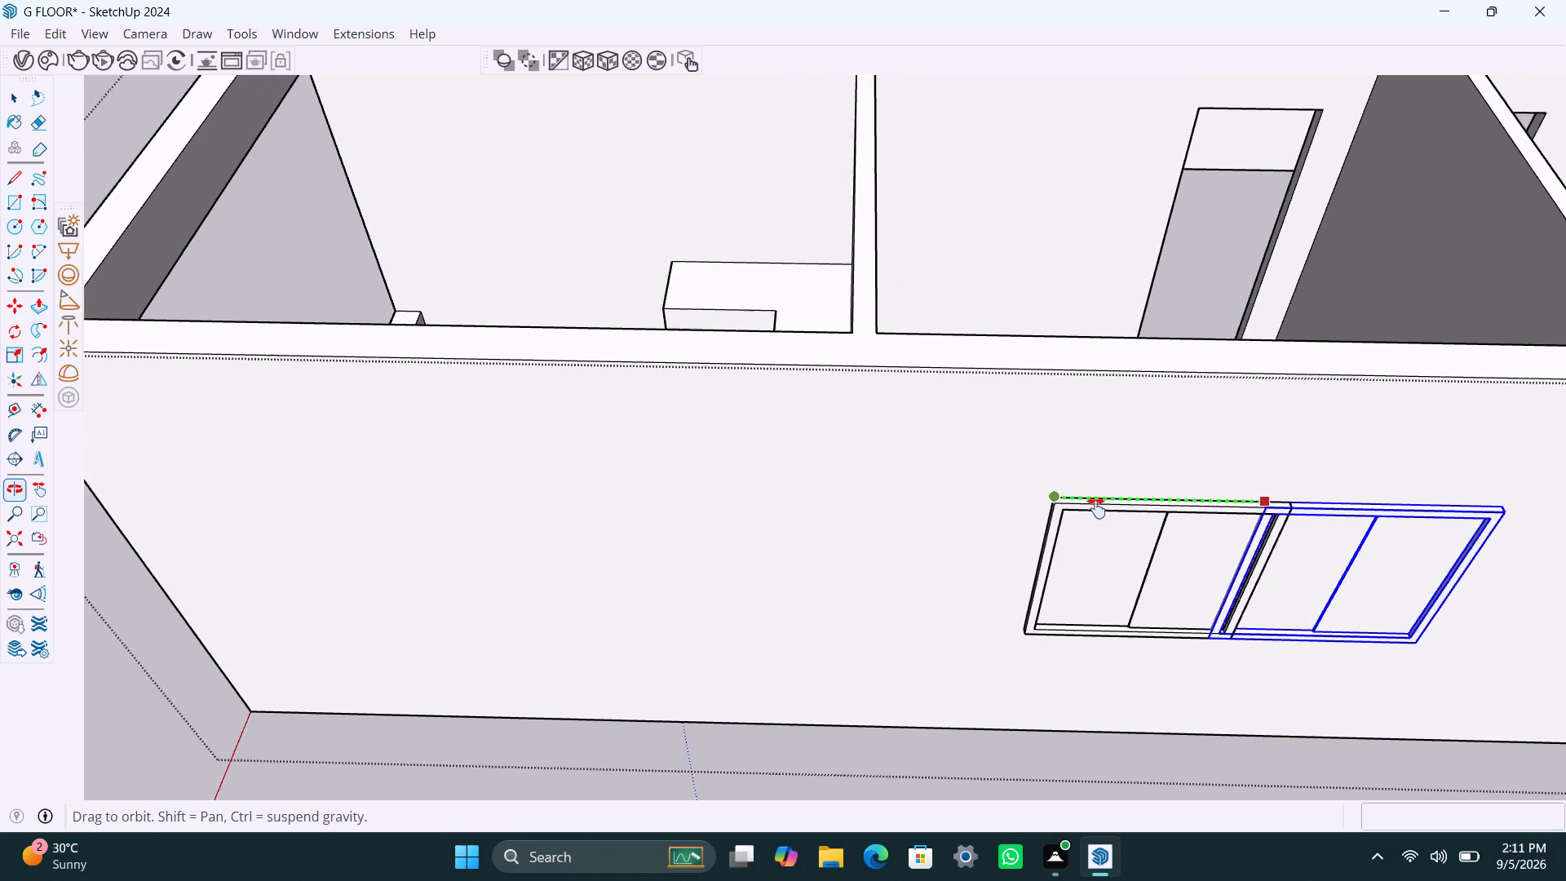
{"action": "middle_click_drag", "start_coordinate": [1096, 508], "coordinate": [763, 525], "text": "shift"}
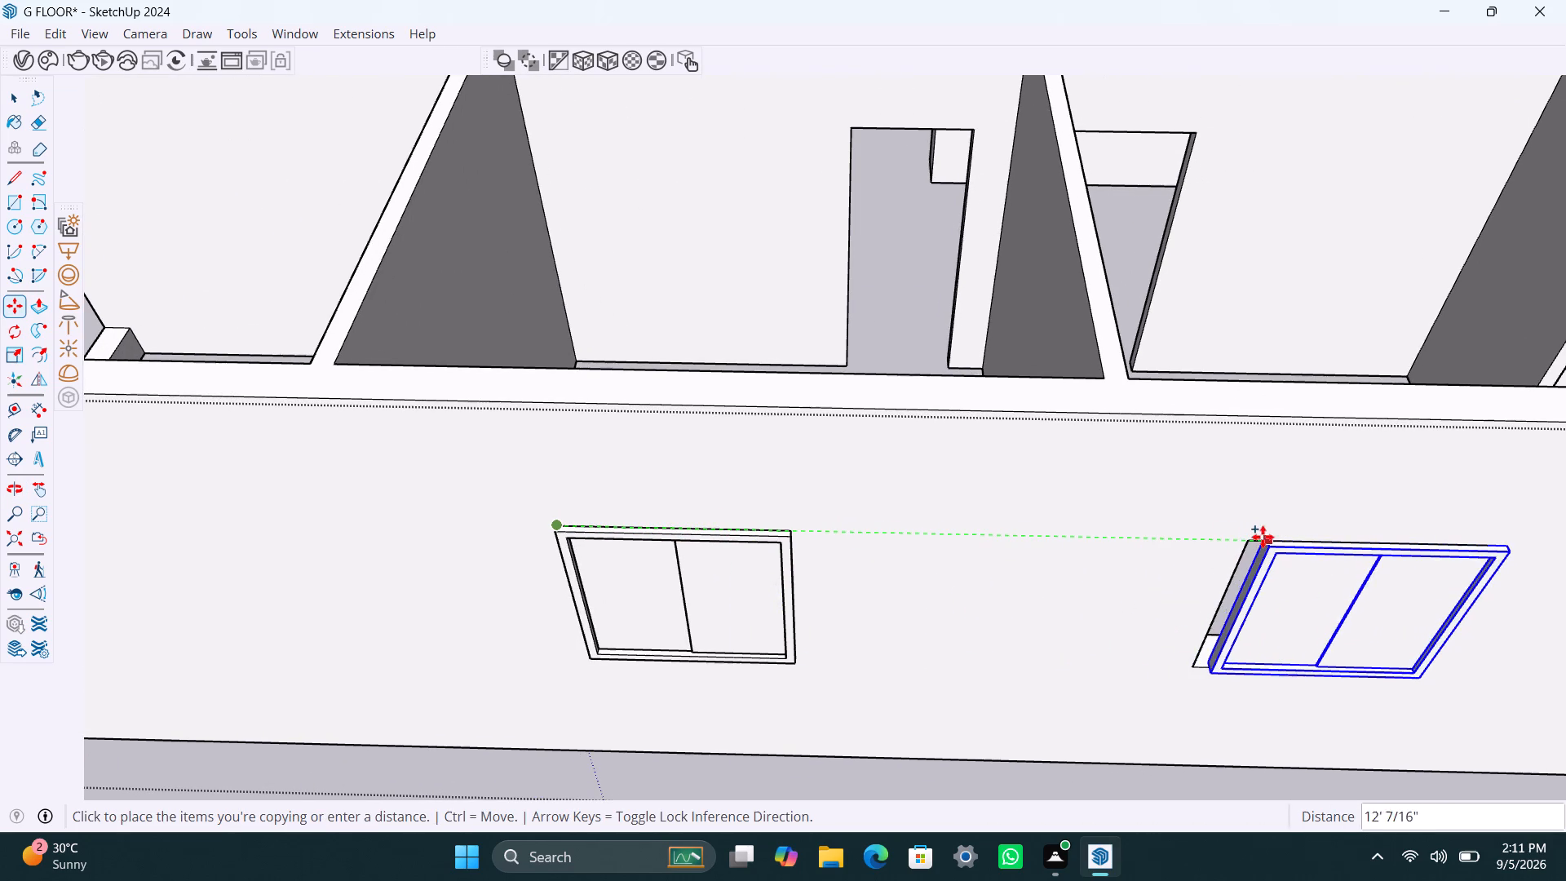
{"action": "left_click", "coordinate": [1246, 537]}
Draw a rectangle over the largest window opening in the adjoining outer wall, corner to corner, and make it a group.
{"action": "scroll", "coordinate": [1173, 556], "scroll_direction": "down", "scroll_amount": 13}
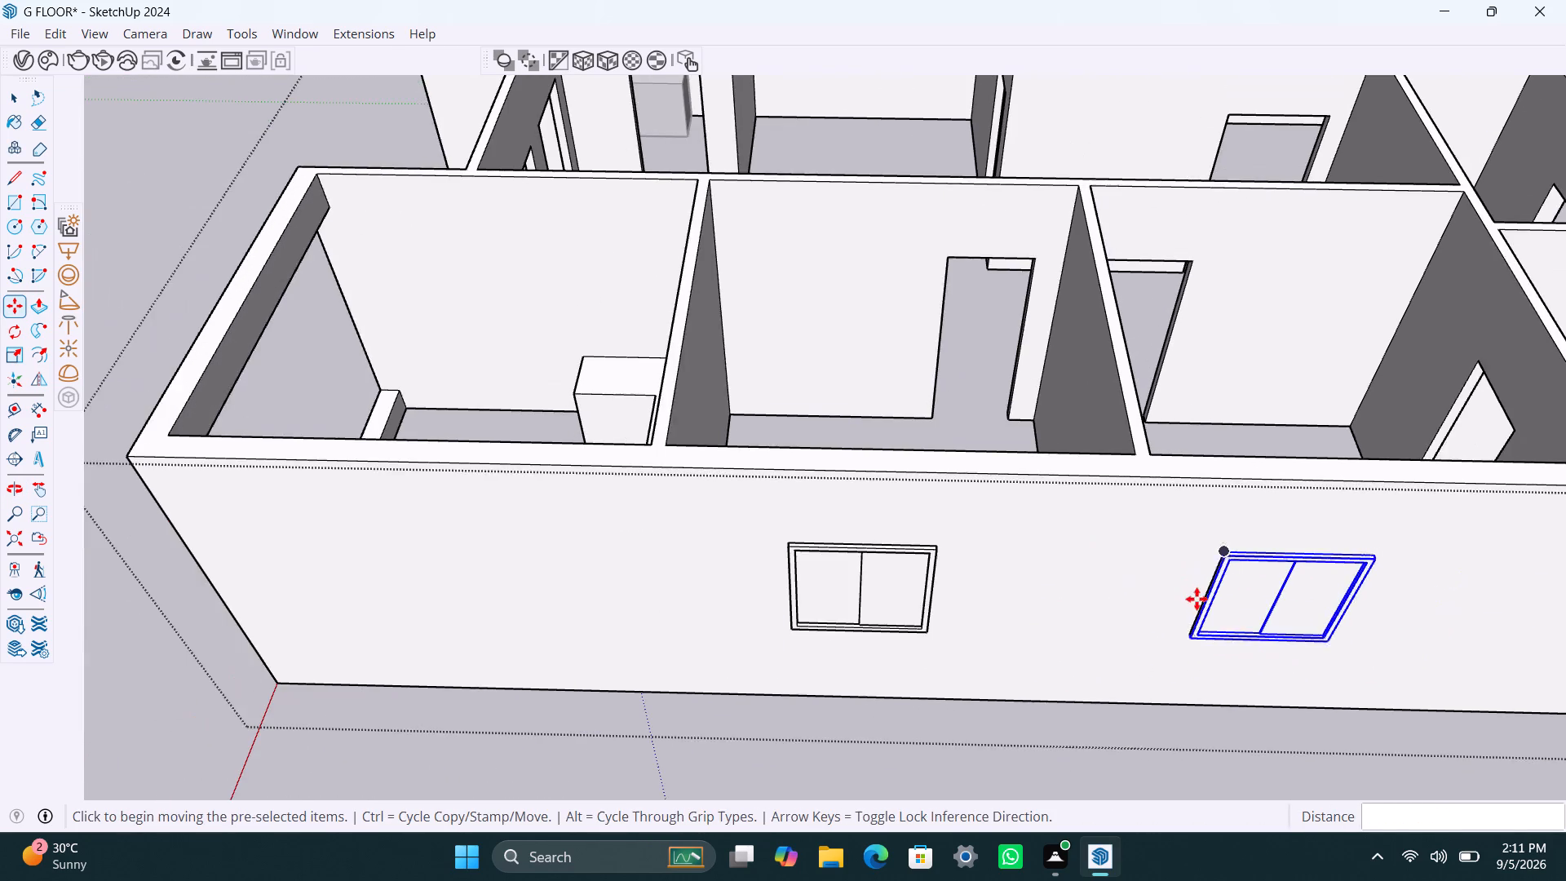
{"action": "scroll", "coordinate": [1197, 599], "scroll_direction": "down", "scroll_amount": 11}
{"action": "middle_click_drag", "start_coordinate": [1365, 612], "coordinate": [1357, 608]}
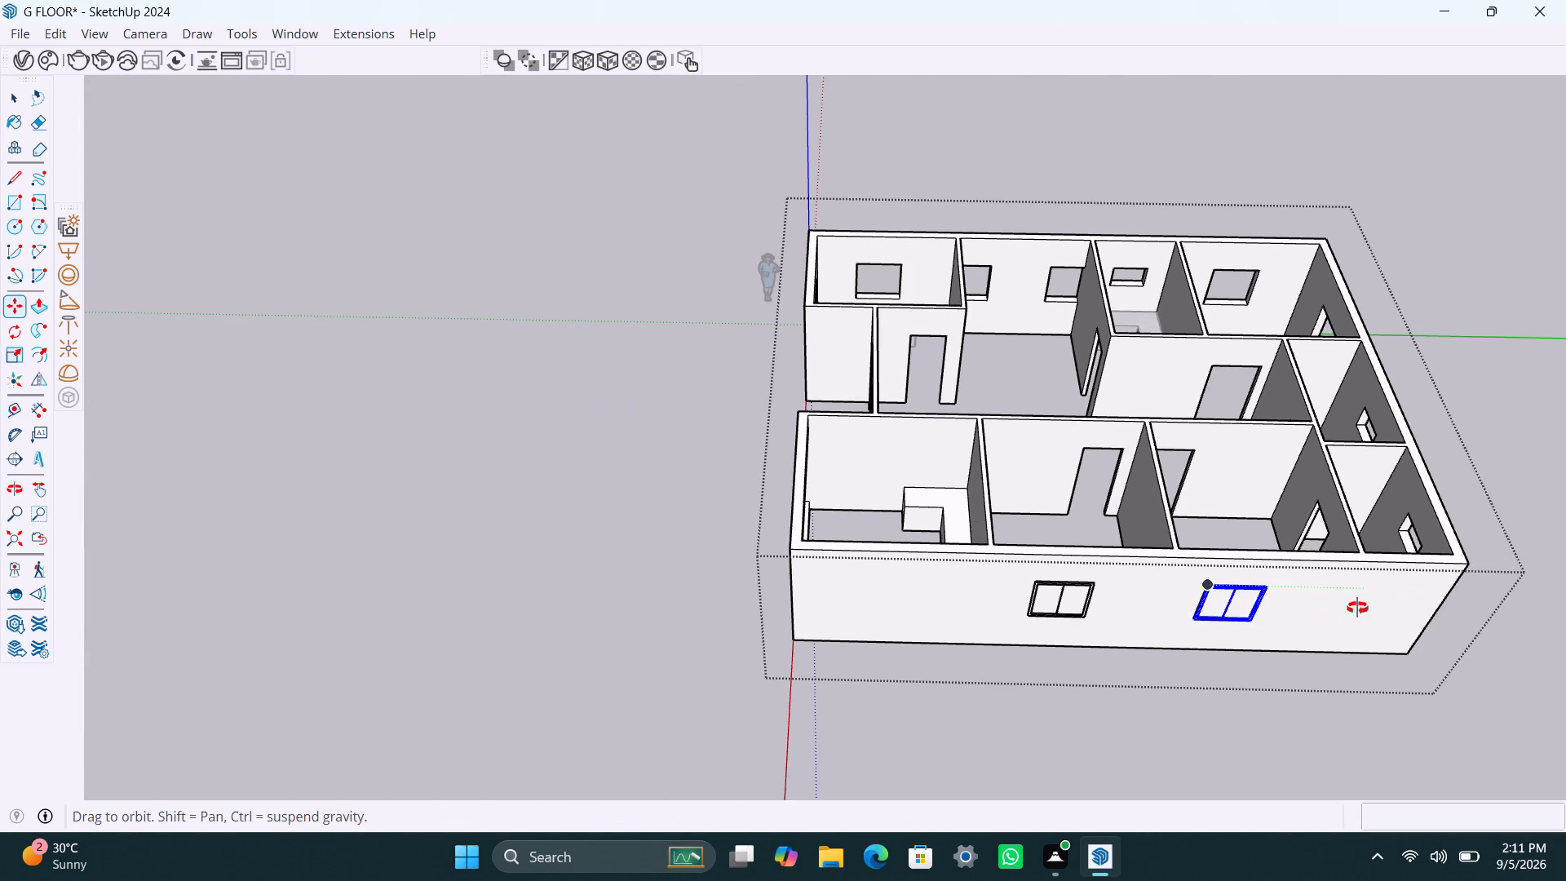
{"action": "middle_click_drag", "start_coordinate": [1357, 608], "coordinate": [653, 505]}
{"action": "scroll", "coordinate": [872, 684], "scroll_direction": "up", "scroll_amount": 2}
{"action": "middle_click_drag", "start_coordinate": [823, 676], "coordinate": [816, 623], "text": "shift"}
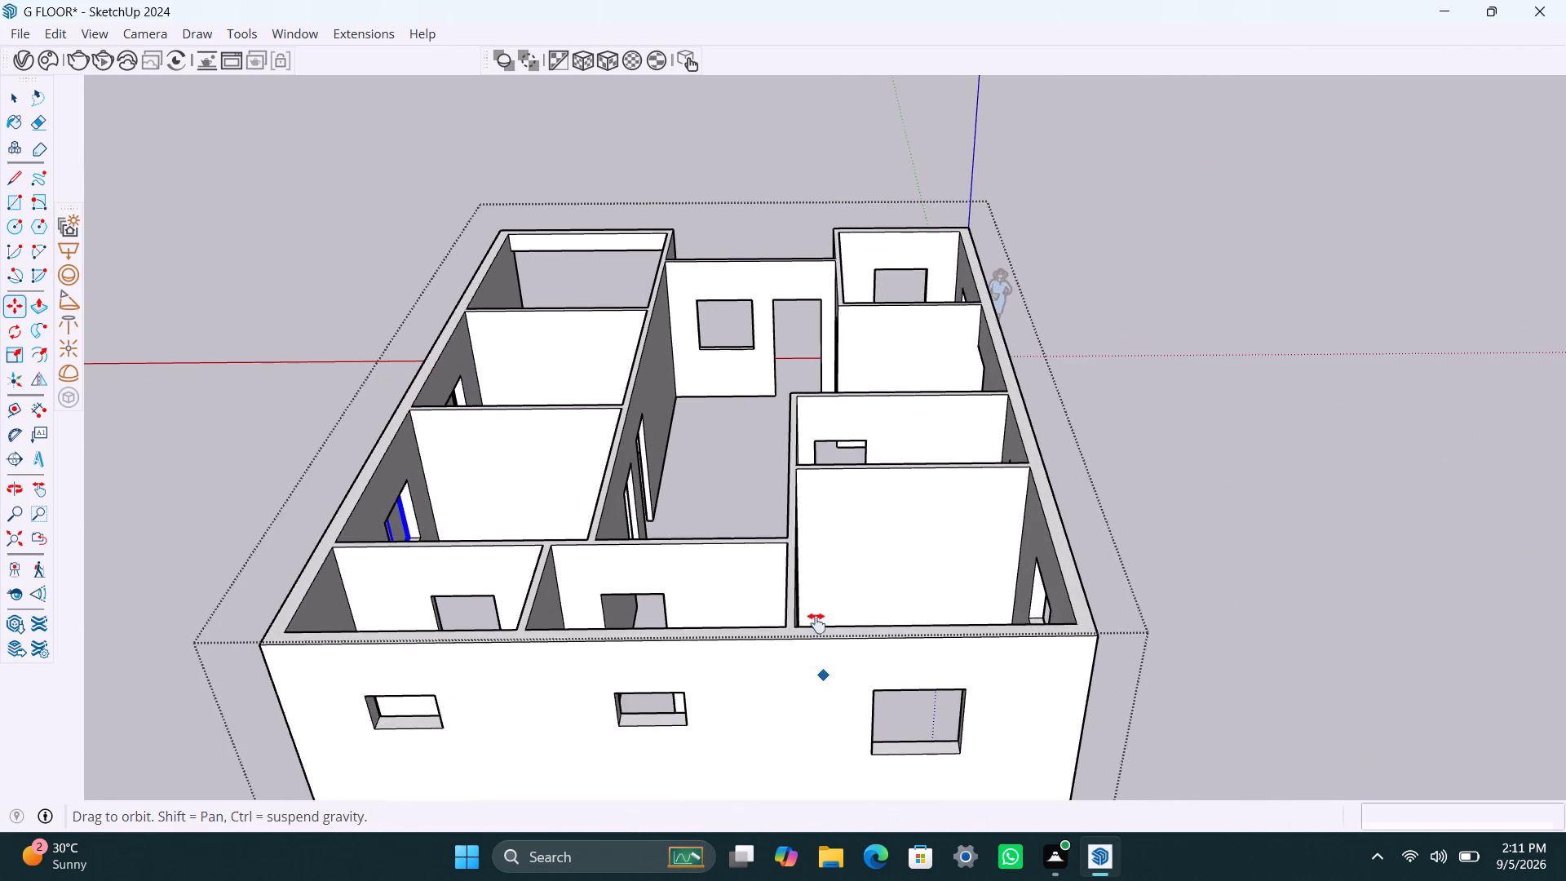
{"action": "middle_click_drag", "start_coordinate": [816, 623], "coordinate": [816, 562], "text": "shift"}
{"action": "key", "text": "space"}
{"action": "key", "text": "space"}
{"action": "key", "text": "r"}
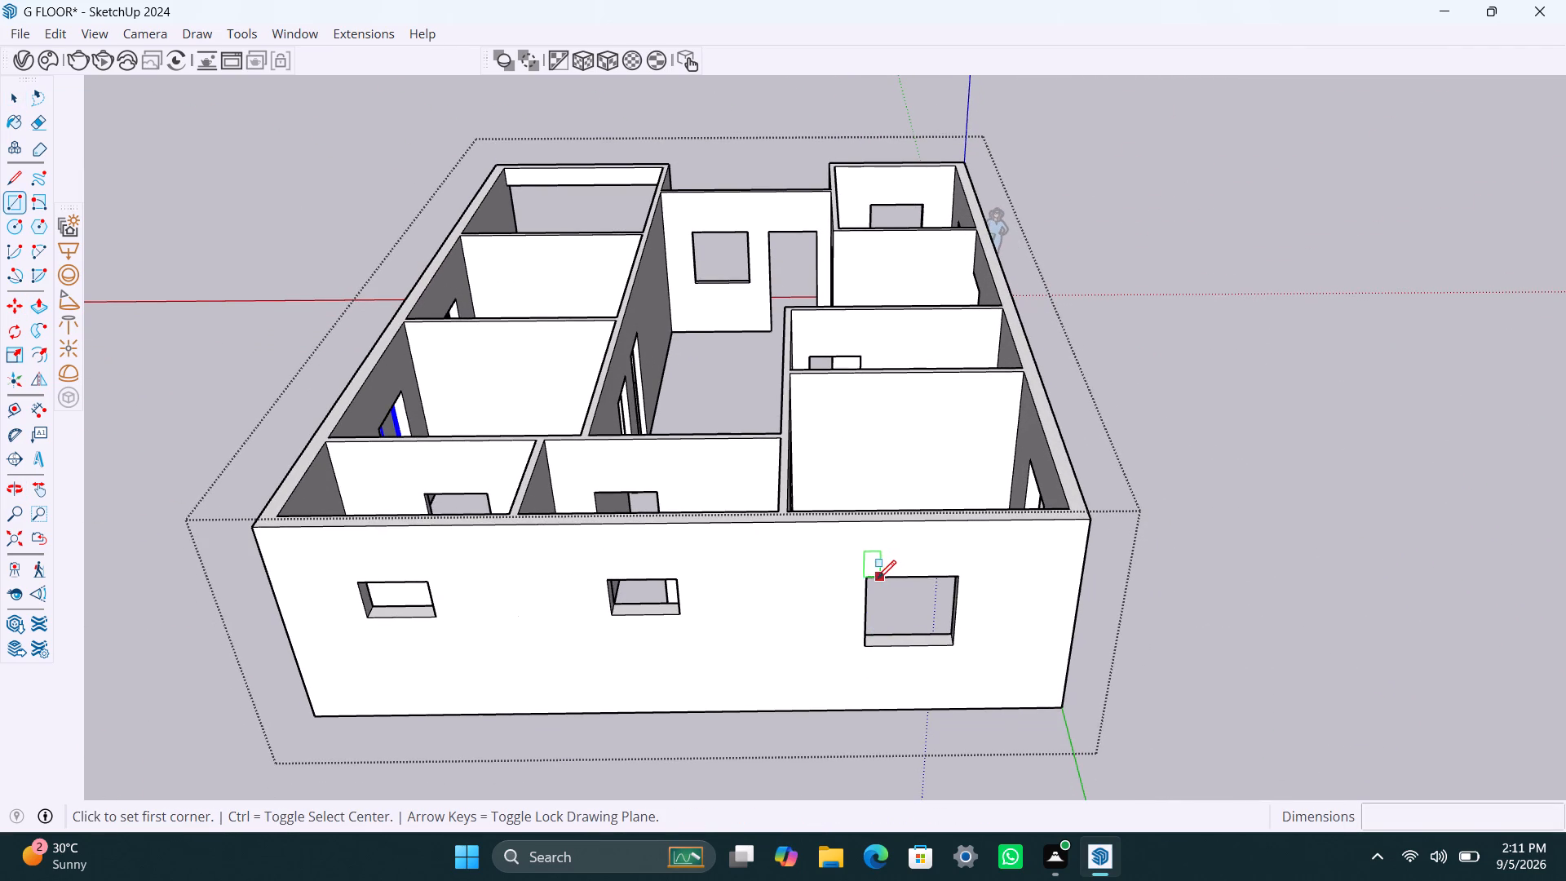
{"action": "left_click", "coordinate": [871, 577]}
{"action": "left_click", "coordinate": [949, 641]}
{"action": "key", "text": "space"}
{"action": "double_click", "coordinate": [902, 618]}
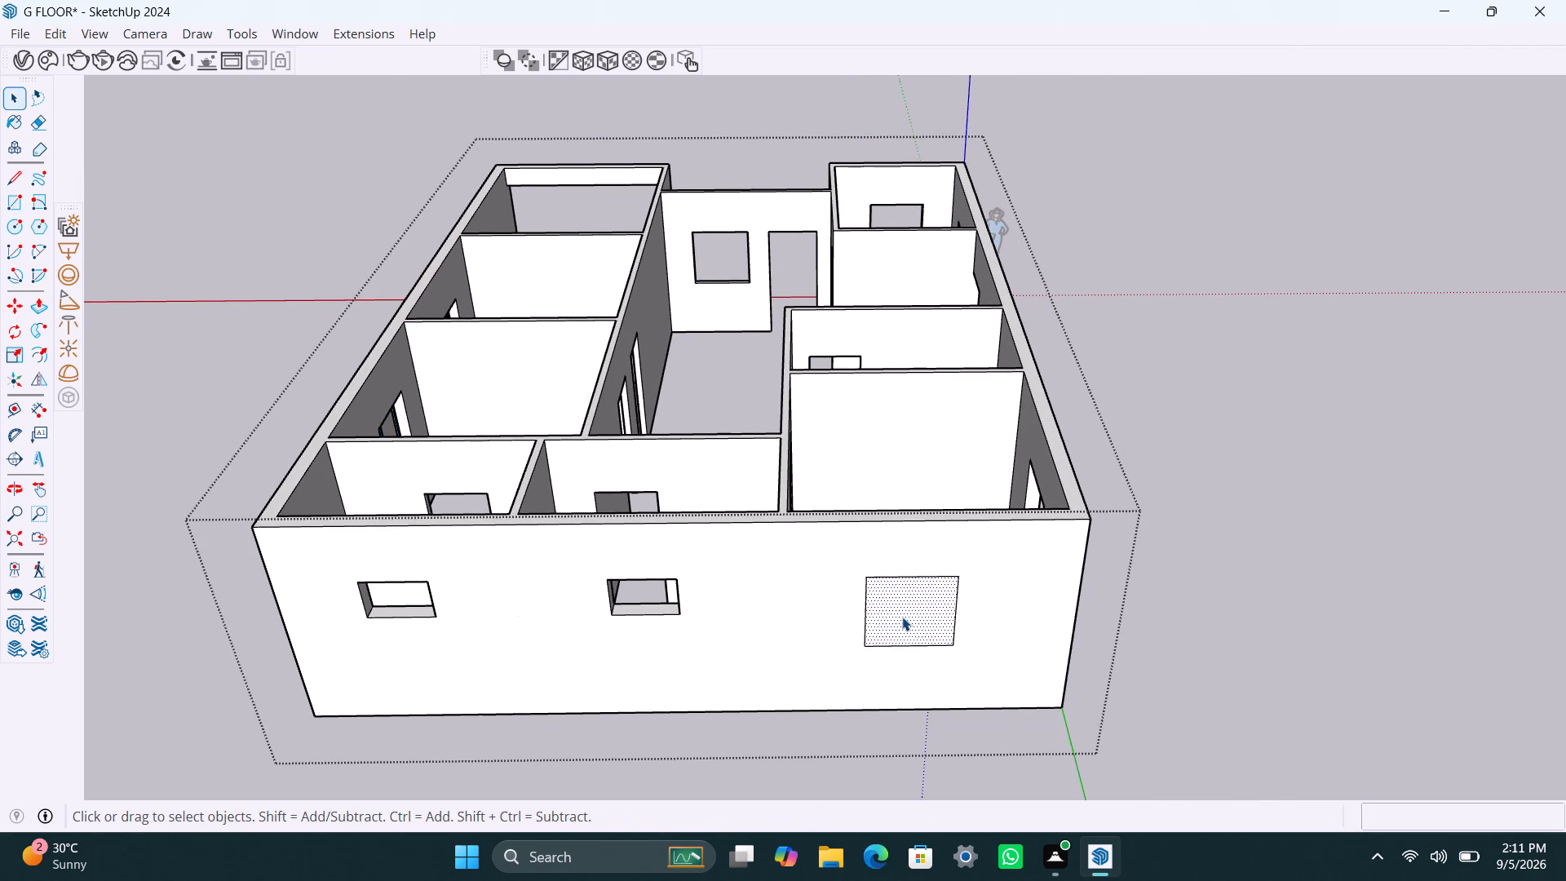
{"action": "right_click", "coordinate": [902, 618]}
{"action": "left_click", "coordinate": [953, 331]}
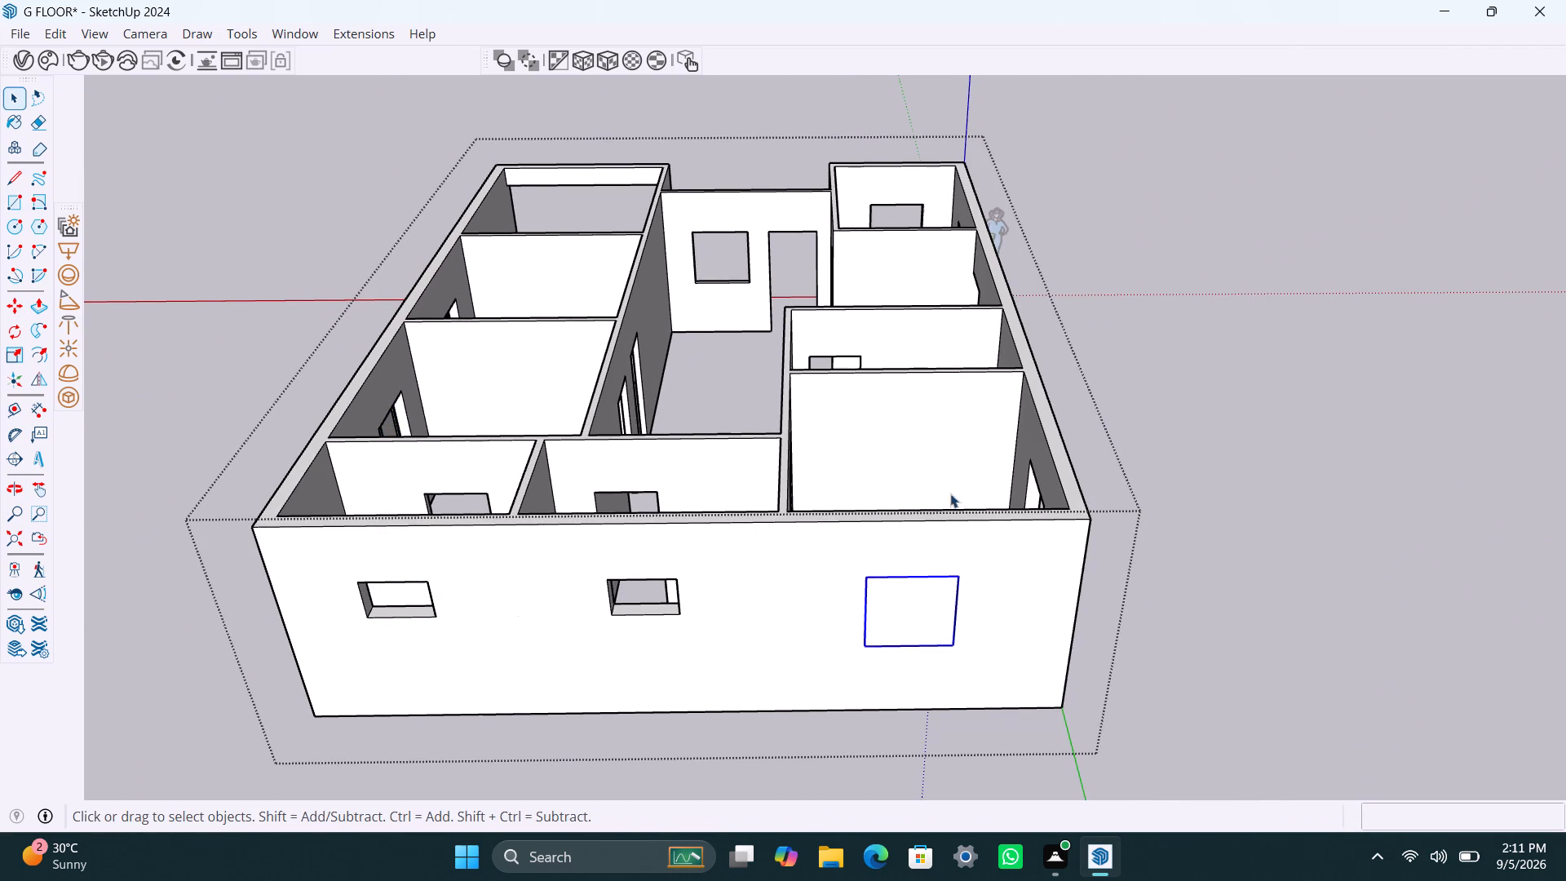
Inside the new group, offset the rectangle's outline 2" inward and delete the inner face to leave a frame.
{"action": "double_click", "coordinate": [900, 592]}
{"action": "left_click", "coordinate": [891, 603]}
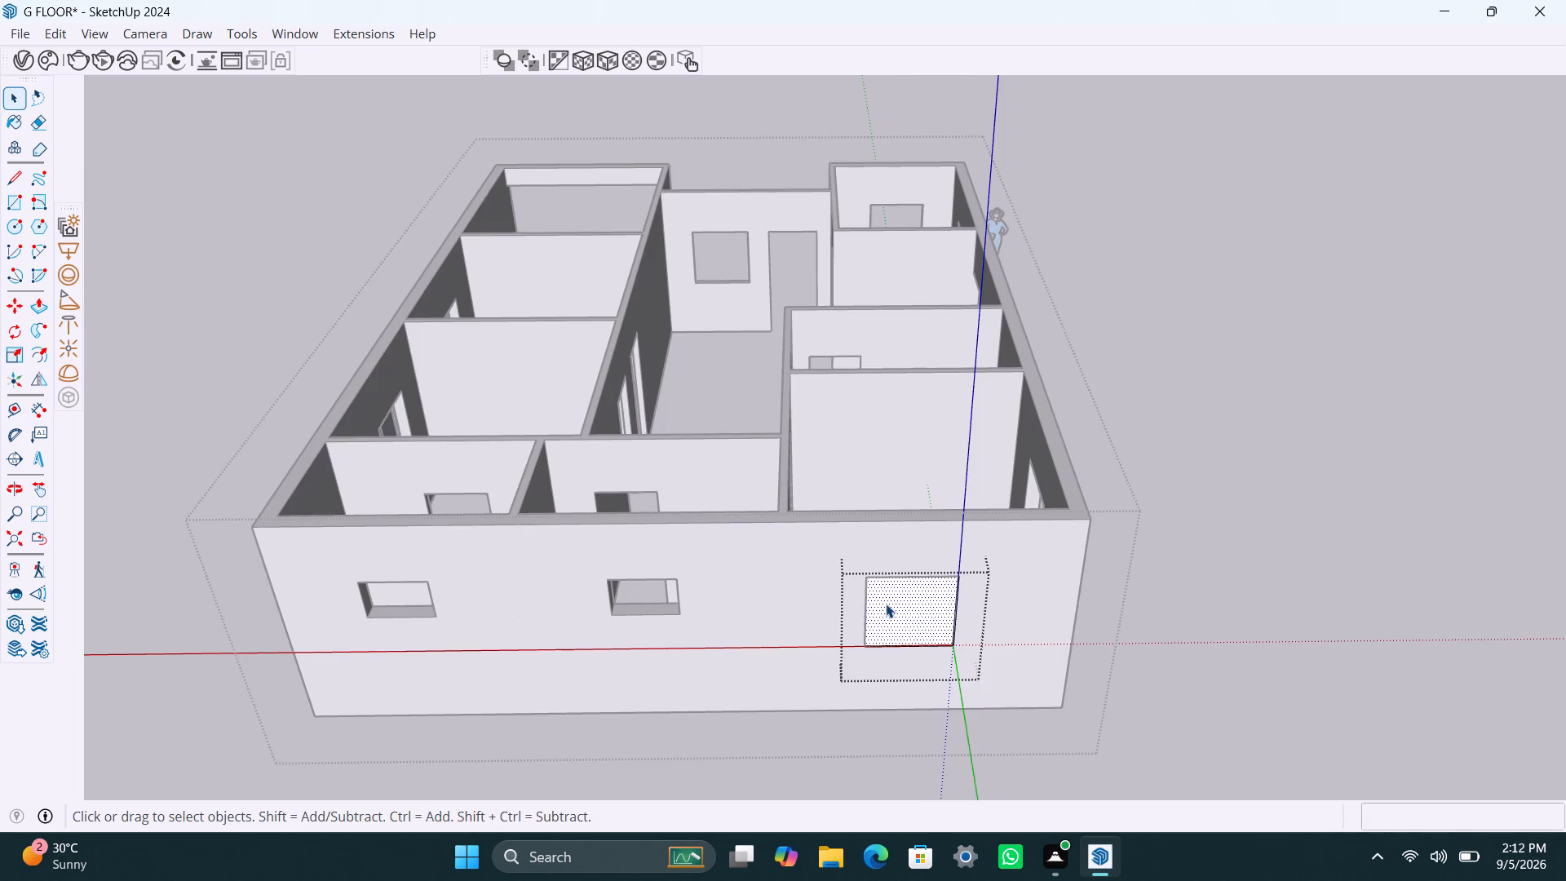
{"action": "key", "text": "f"}
{"action": "left_click", "coordinate": [880, 600]}
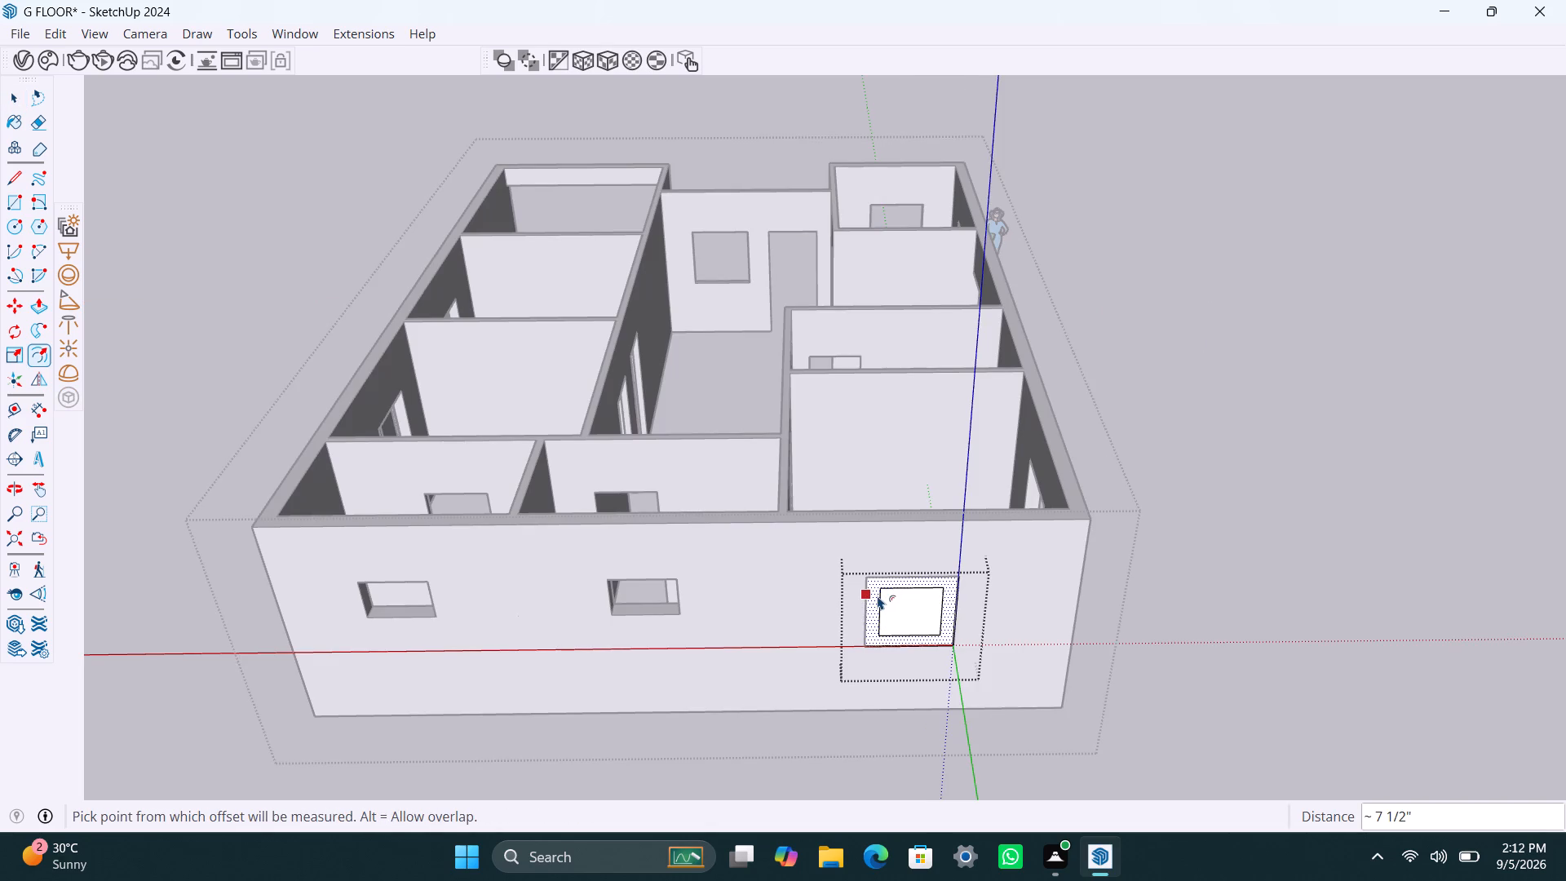
{"action": "type", "text": "2\""}
{"action": "key", "text": "Return"}
{"action": "key", "text": "space"}
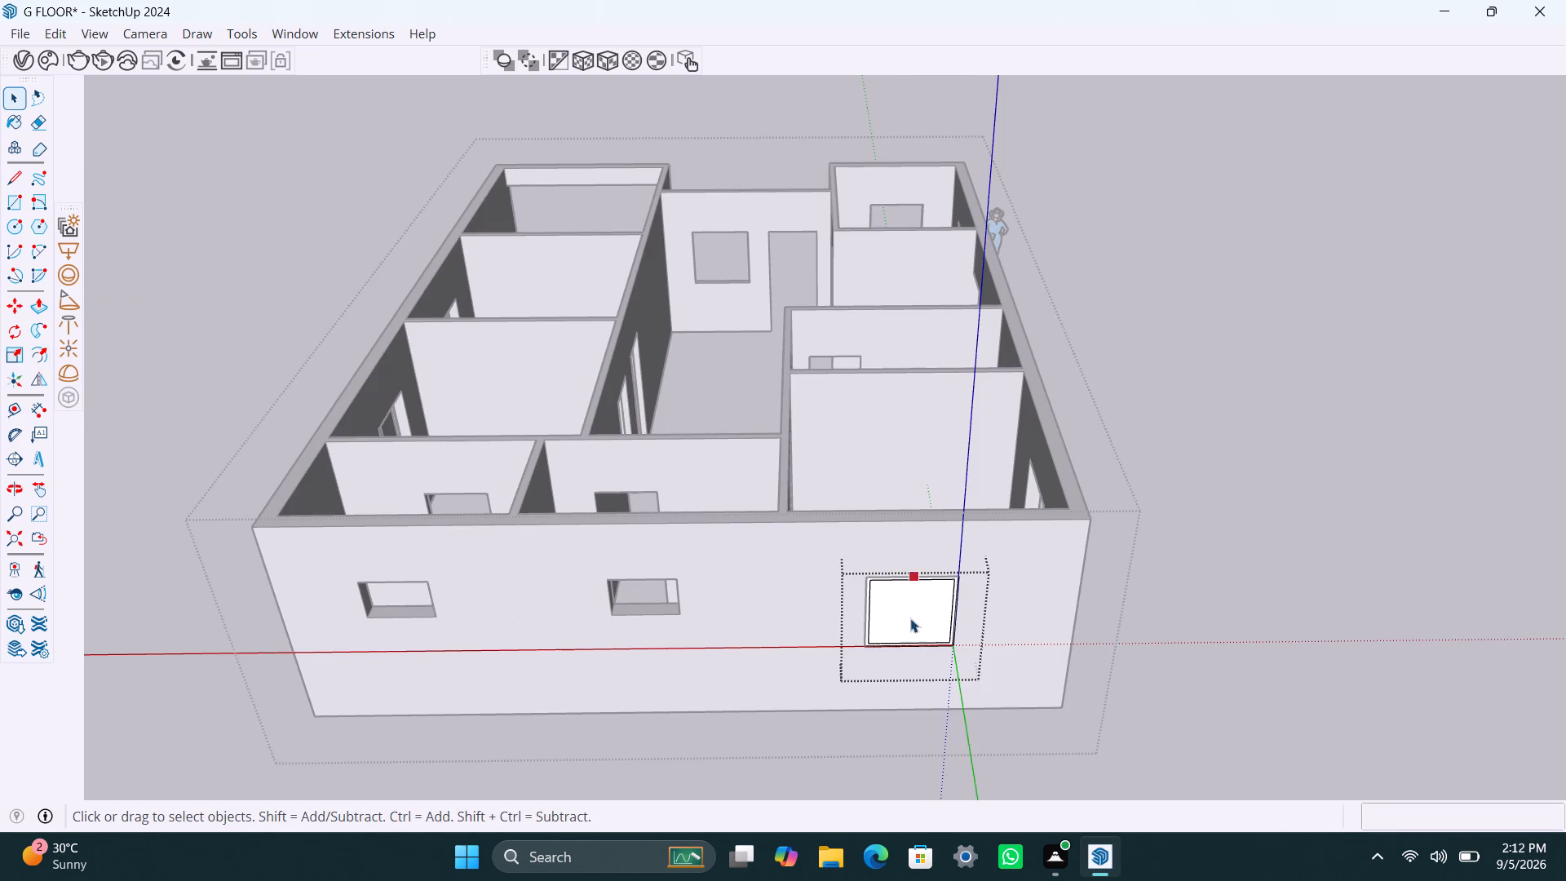
{"action": "scroll", "coordinate": [909, 617], "scroll_direction": "up", "scroll_amount": 13}
{"action": "left_click", "coordinate": [849, 552]}
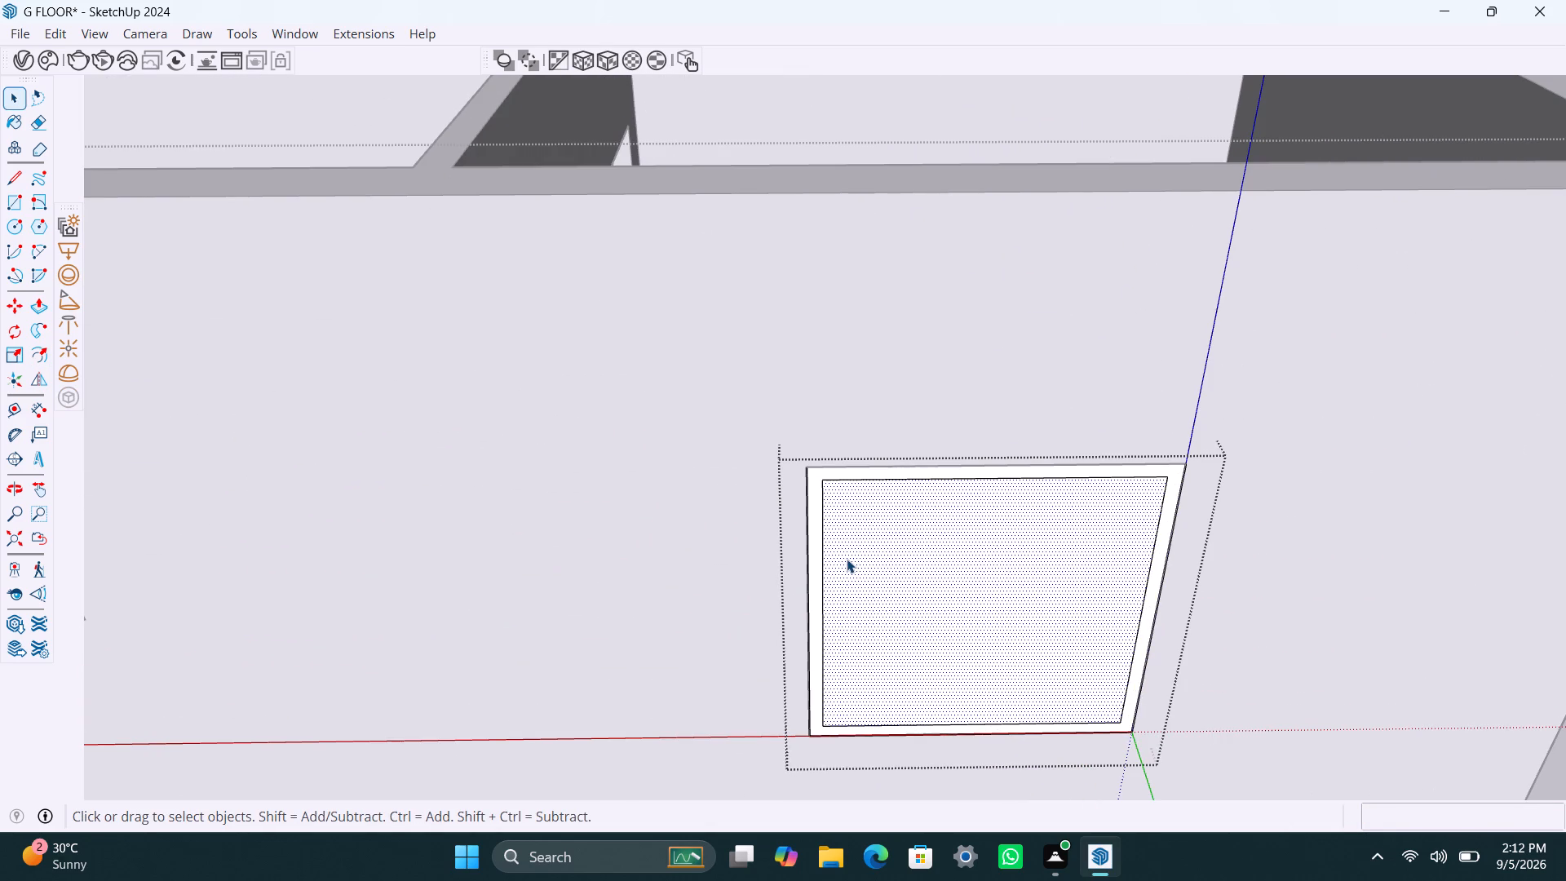
{"action": "key", "text": "Delete"}
Extrude the frame face 1.5" and then a further 1.5" with Push/Pull.
{"action": "scroll", "coordinate": [817, 612], "scroll_direction": "up", "scroll_amount": 3}
{"action": "left_click", "coordinate": [817, 612]}
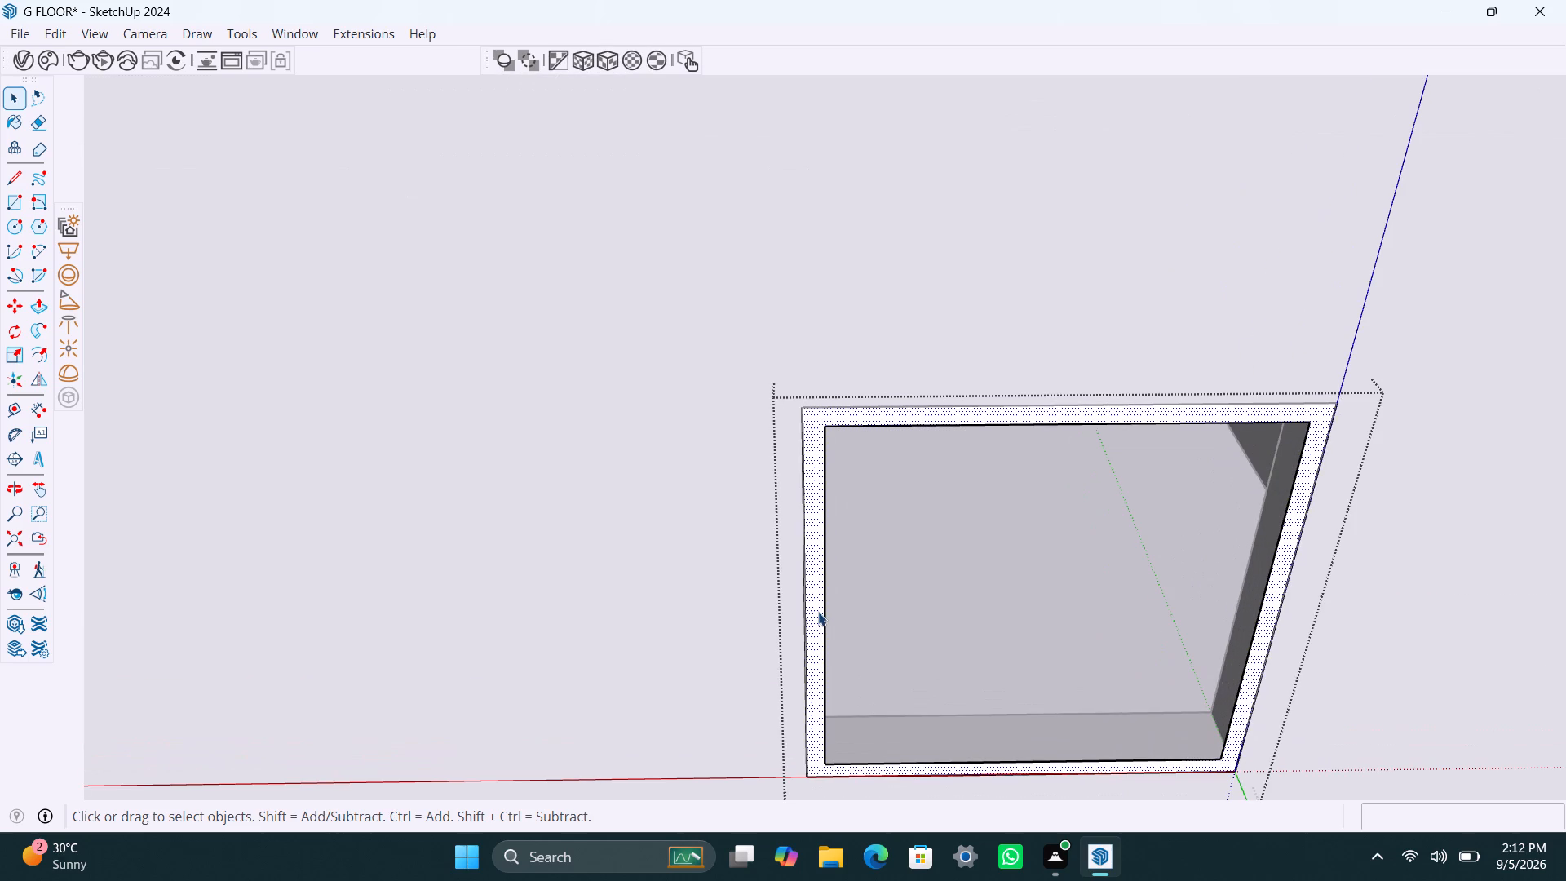
{"action": "key", "text": "p"}
{"action": "left_click", "coordinate": [818, 612]}
{"action": "type", "text": "1.5\""}
{"action": "key", "text": "Return"}
{"action": "left_click", "coordinate": [821, 597]}
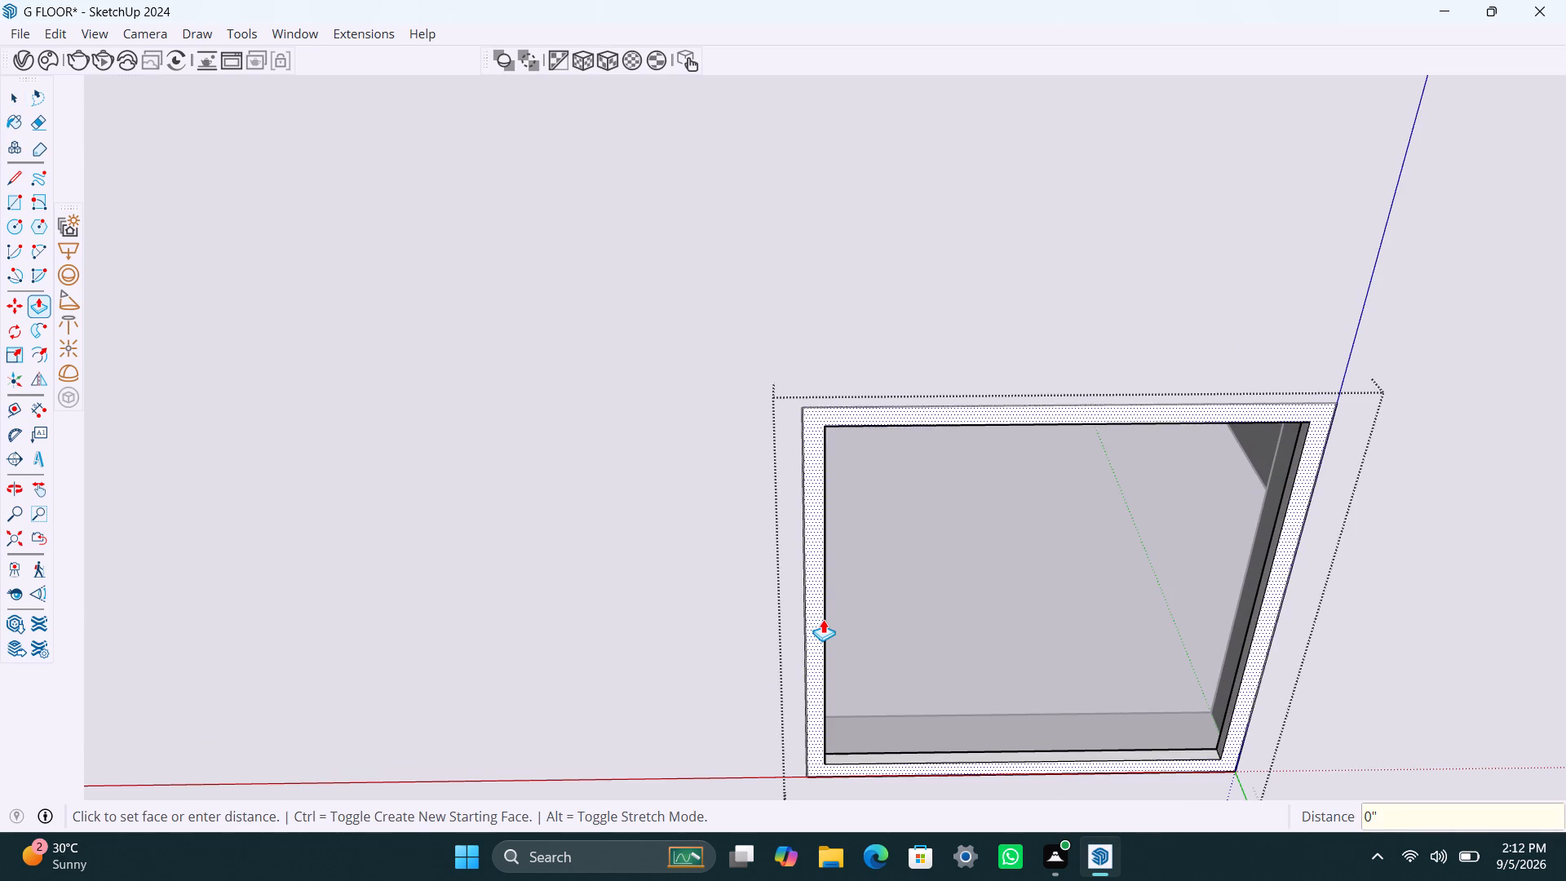
{"action": "type", "text": "1.5\""}
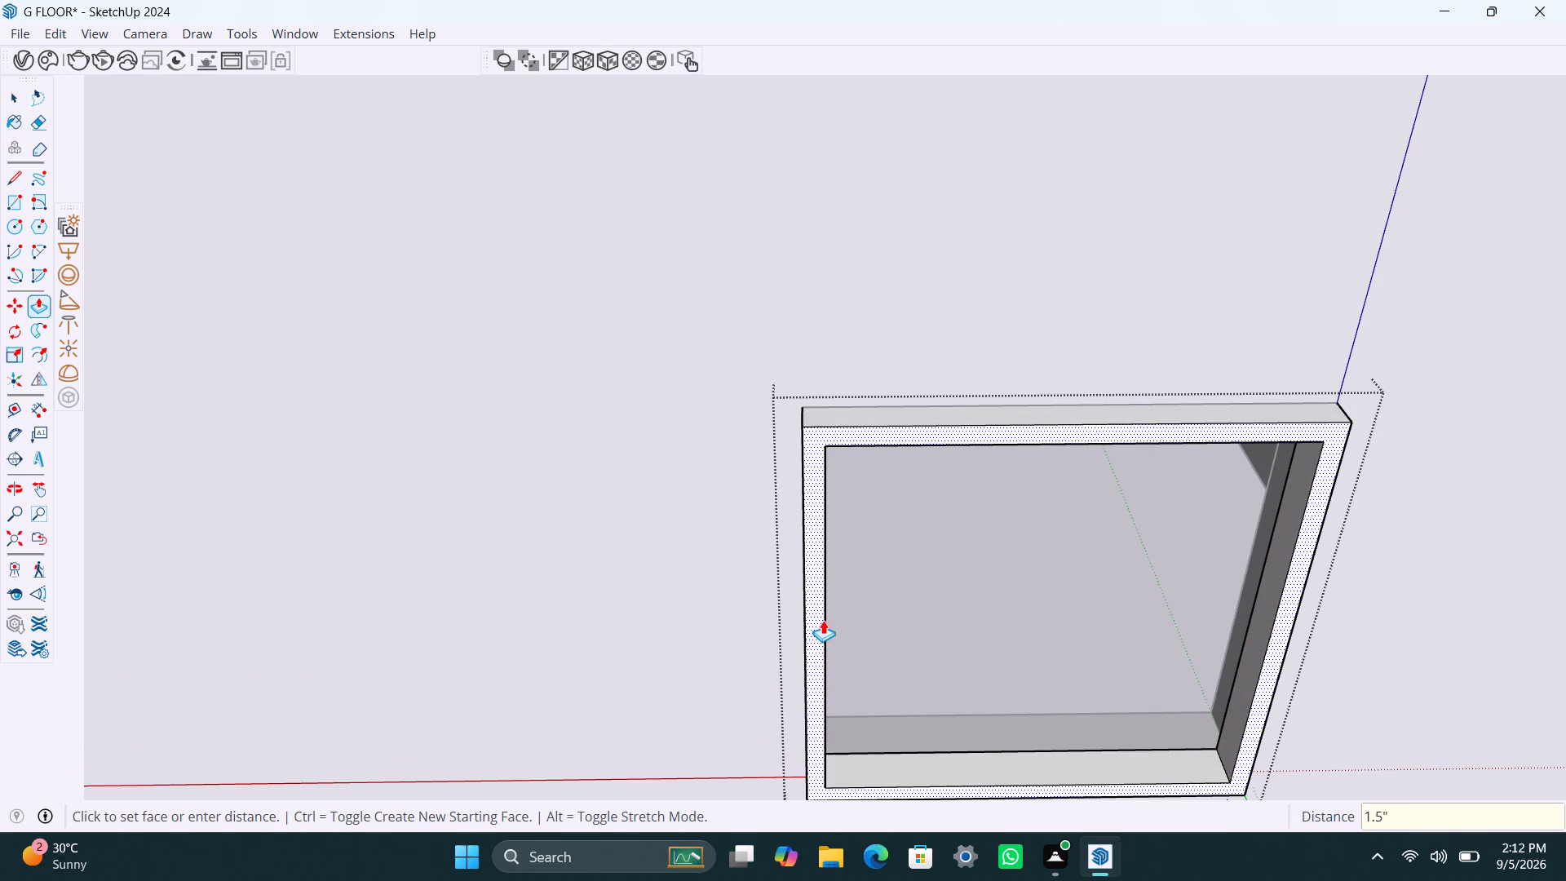
{"action": "key", "text": "Return"}
{"action": "key", "text": "space"}
Draw a rectangle over one half of the frame's opening and delete the face covering the other half.
{"action": "type", "text": "r"}
{"action": "left_click", "coordinate": [834, 436]}
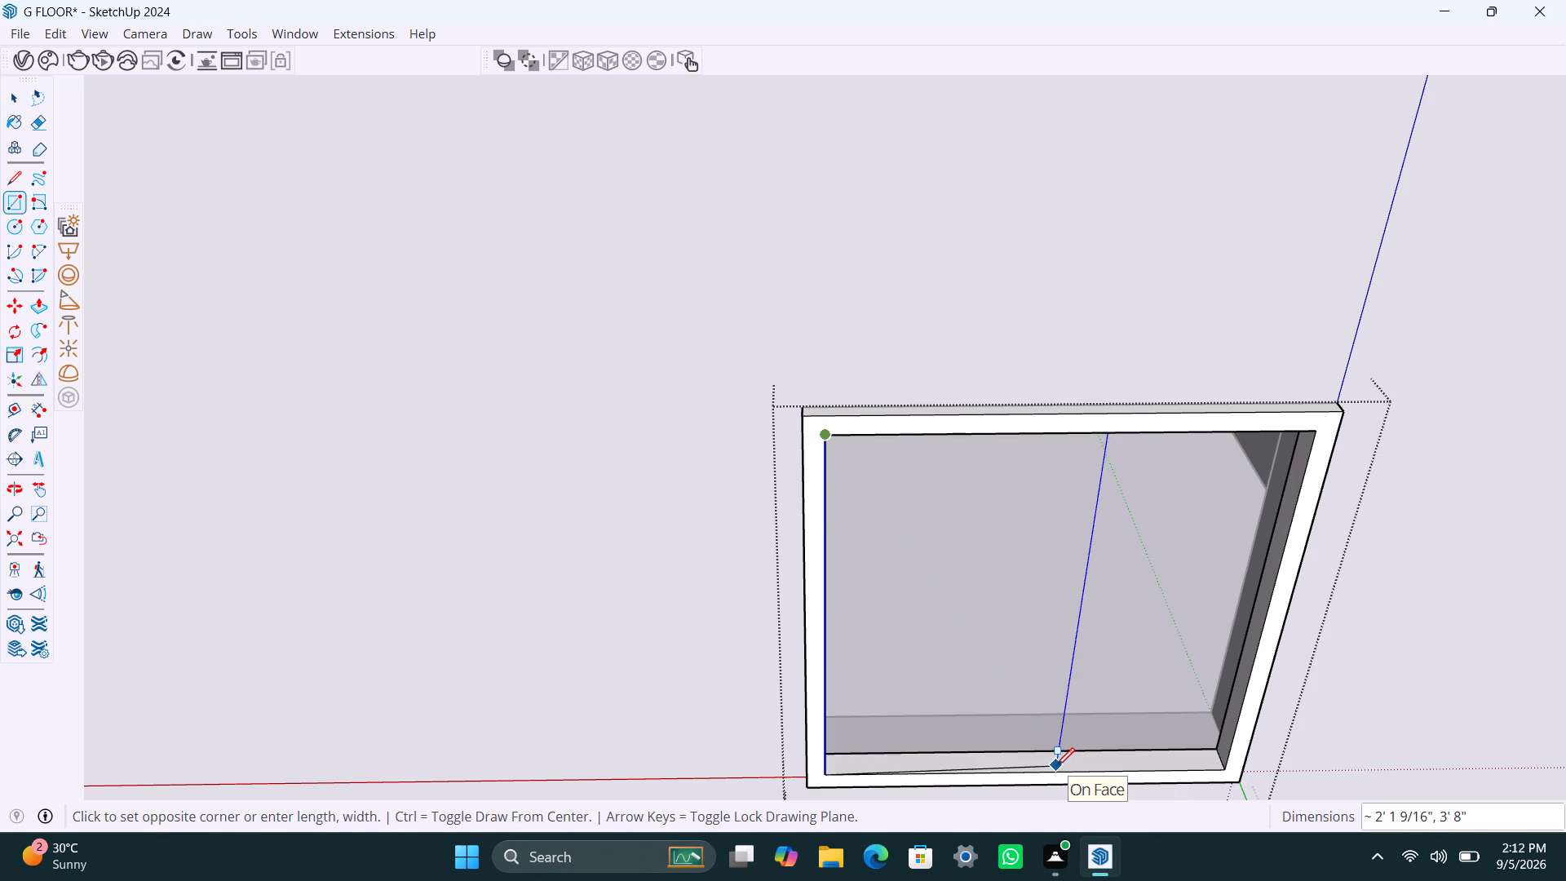
{"action": "left_click", "coordinate": [1034, 770]}
{"action": "key", "text": "space"}
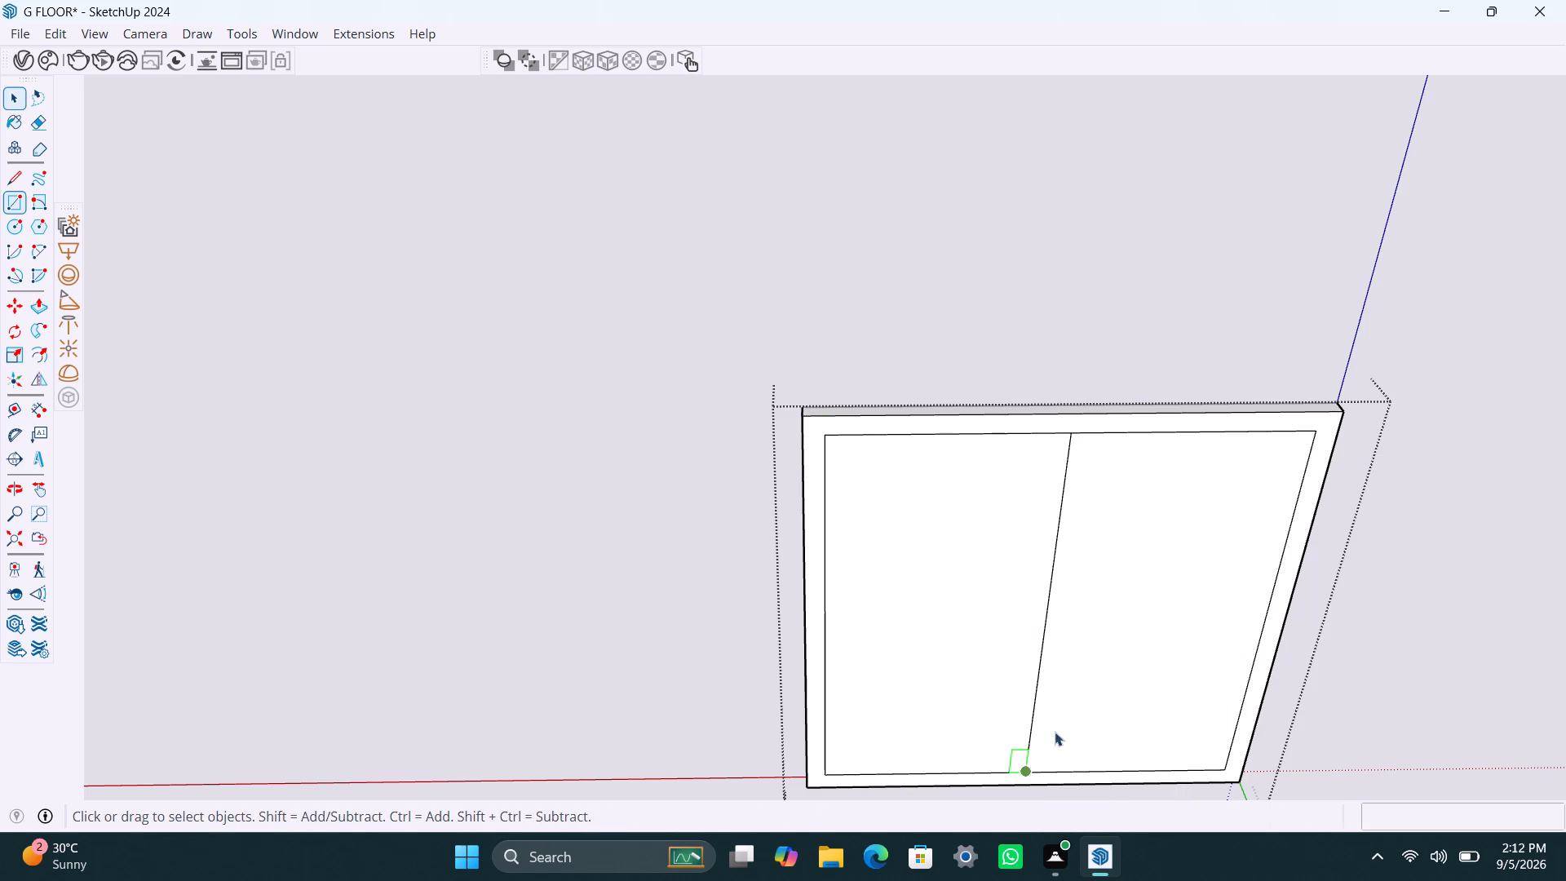
{"action": "left_click", "coordinate": [1107, 697]}
{"action": "key", "text": "Delete"}
Group the remaining half-width pane face together with its edges.
{"action": "scroll", "coordinate": [998, 660], "scroll_direction": "up", "scroll_amount": 3}
{"action": "double_click", "coordinate": [994, 650]}
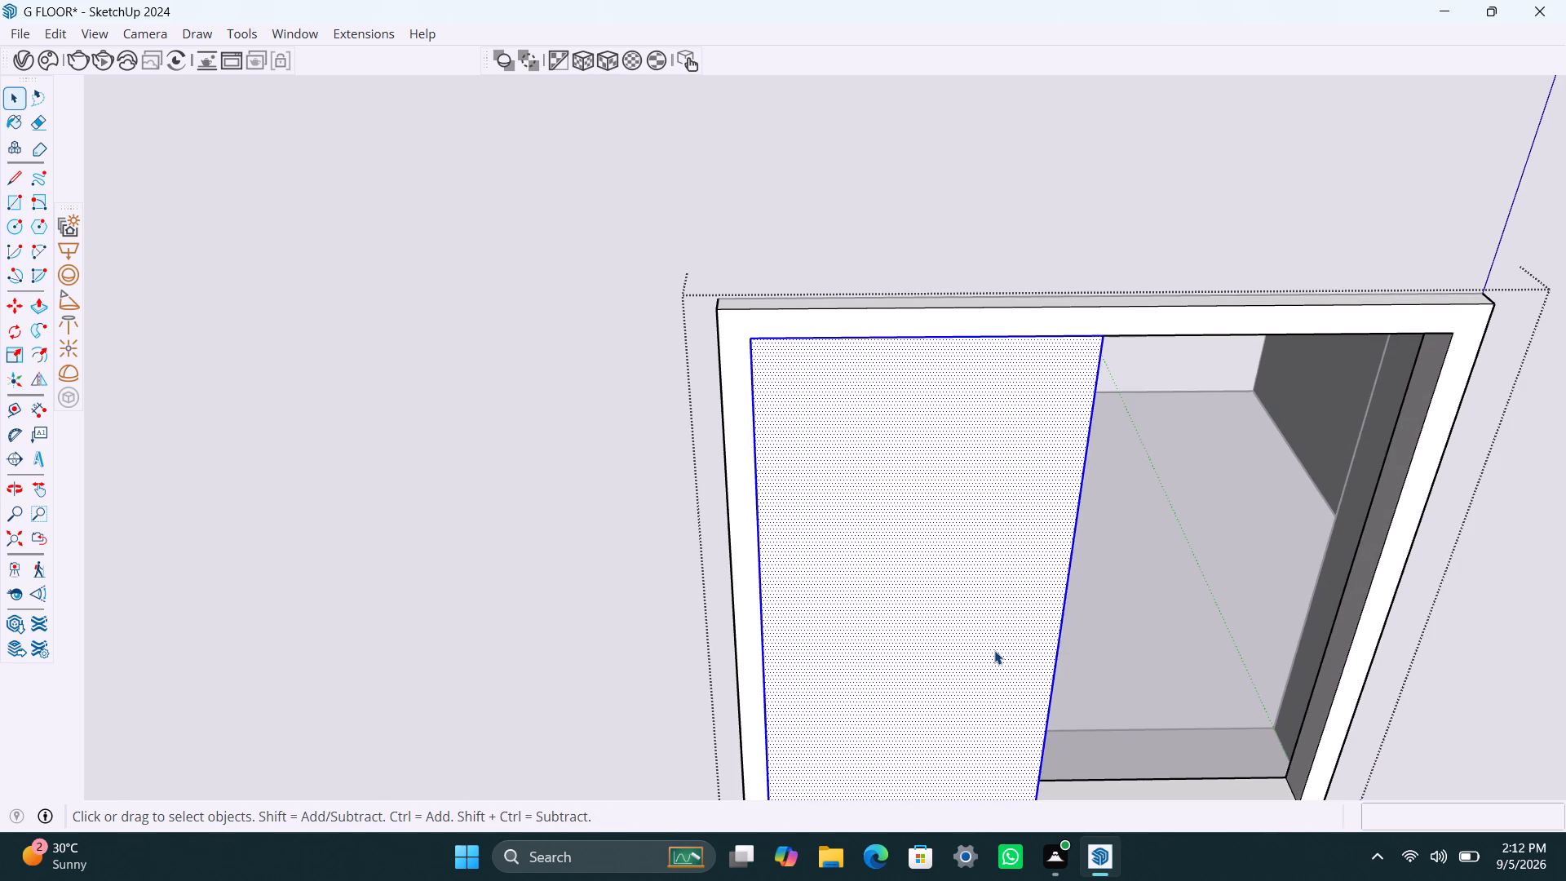
{"action": "right_click", "coordinate": [994, 650]}
{"action": "left_click", "coordinate": [1085, 360]}
Extrude the pane face 8 mm inside its group and close both the pane and window groups.
{"action": "scroll", "coordinate": [980, 653], "scroll_direction": "down", "scroll_amount": 7}
{"action": "triple_click", "coordinate": [942, 644]}
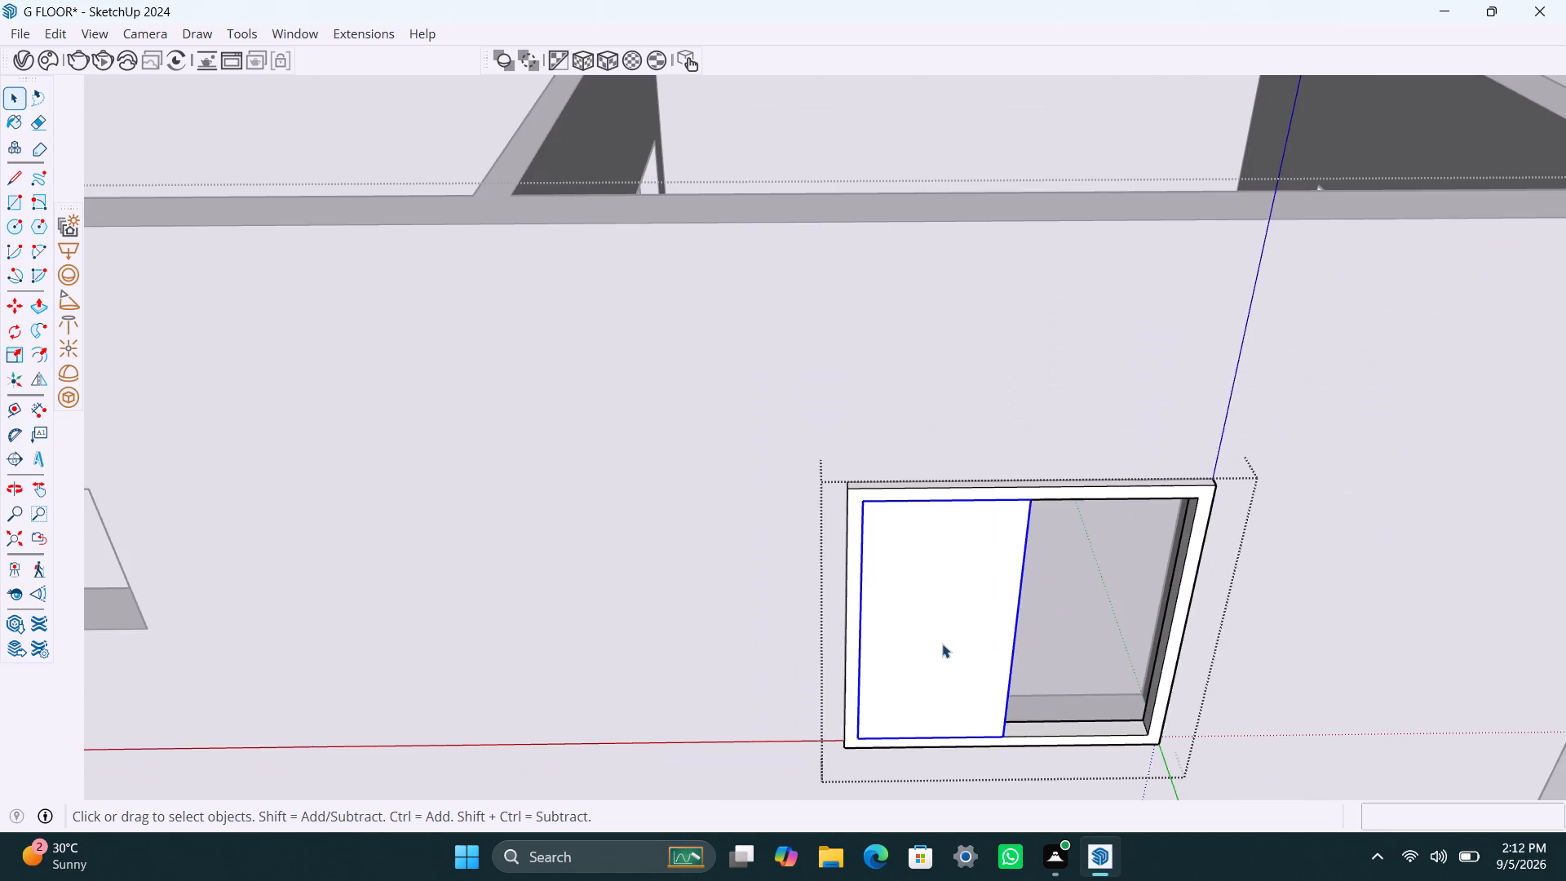
{"action": "key", "text": "p"}
{"action": "left_click", "coordinate": [939, 642]}
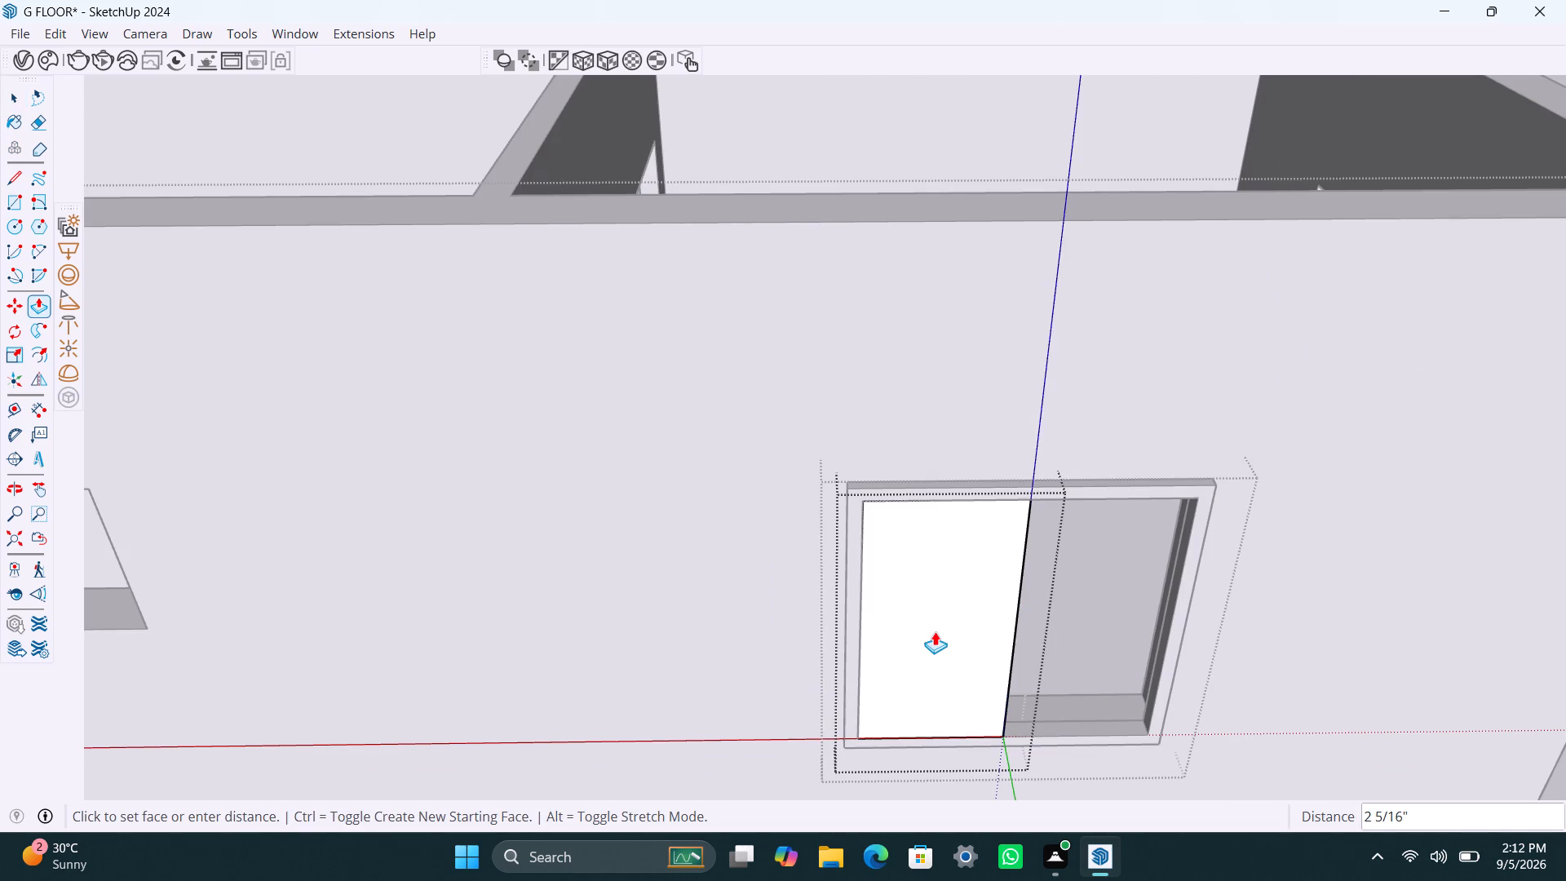
{"action": "key", "text": "1"}
{"action": "key", "text": "BackSpace"}
{"action": "type", "text": "8mm"}
{"action": "key", "text": "Return"}
{"action": "key", "text": "space"}
{"action": "left_click", "coordinate": [851, 325]}
{"action": "scroll", "coordinate": [812, 622], "scroll_direction": "down", "scroll_amount": 9}
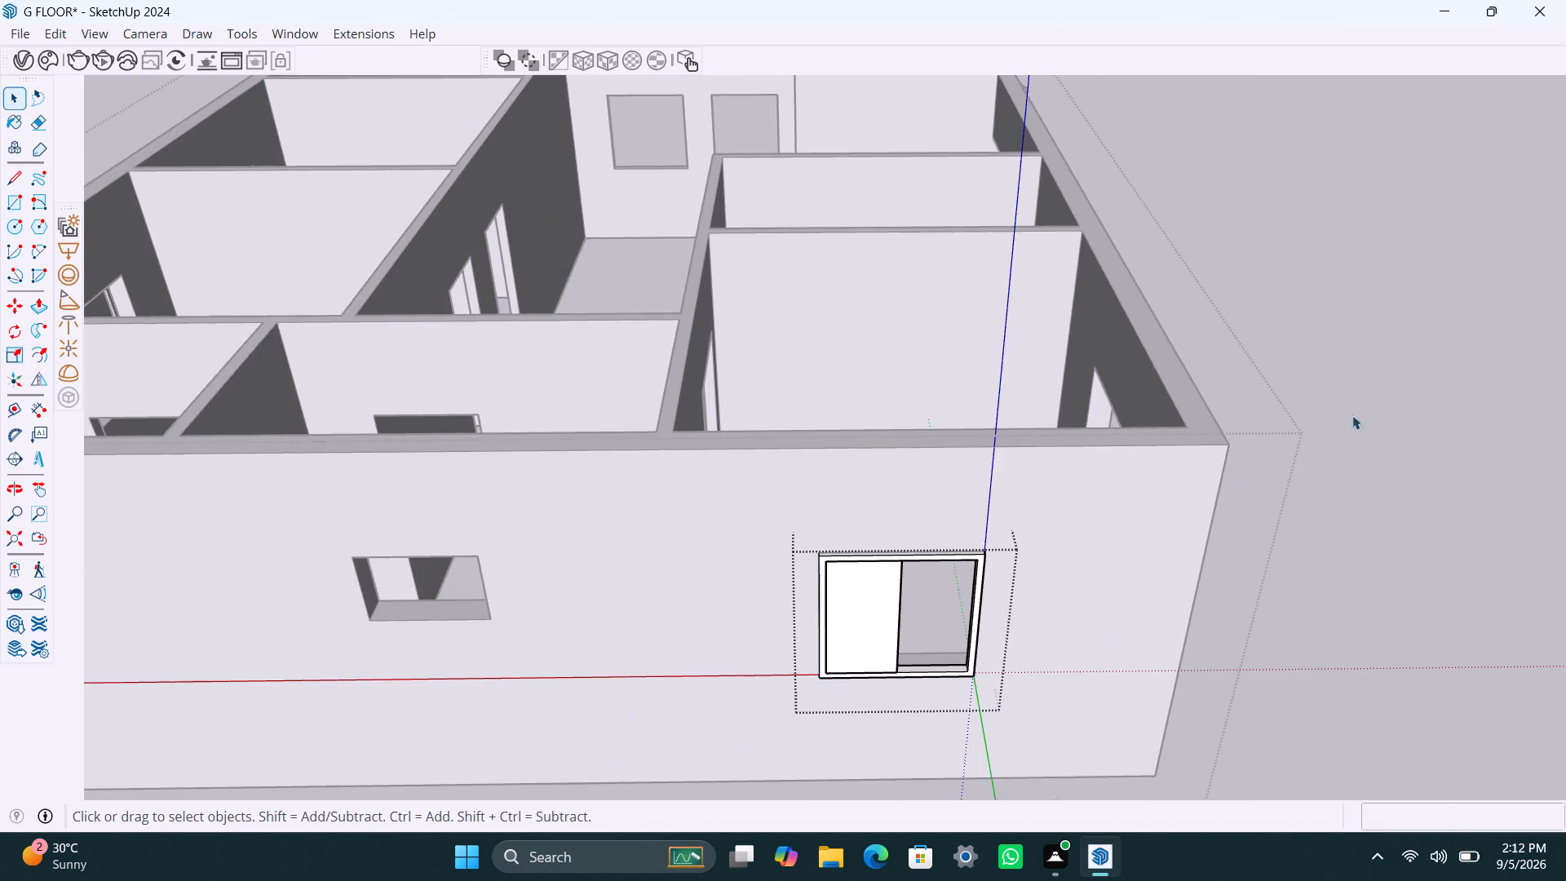
{"action": "left_click", "coordinate": [1365, 405]}
Reopen the window group and move the pane about 1 5/8" back into the depth of the frame.
{"action": "scroll", "coordinate": [884, 632], "scroll_direction": "up", "scroll_amount": 6}
{"action": "left_click", "coordinate": [886, 643]}
{"action": "scroll", "coordinate": [906, 702], "scroll_direction": "up", "scroll_amount": 4}
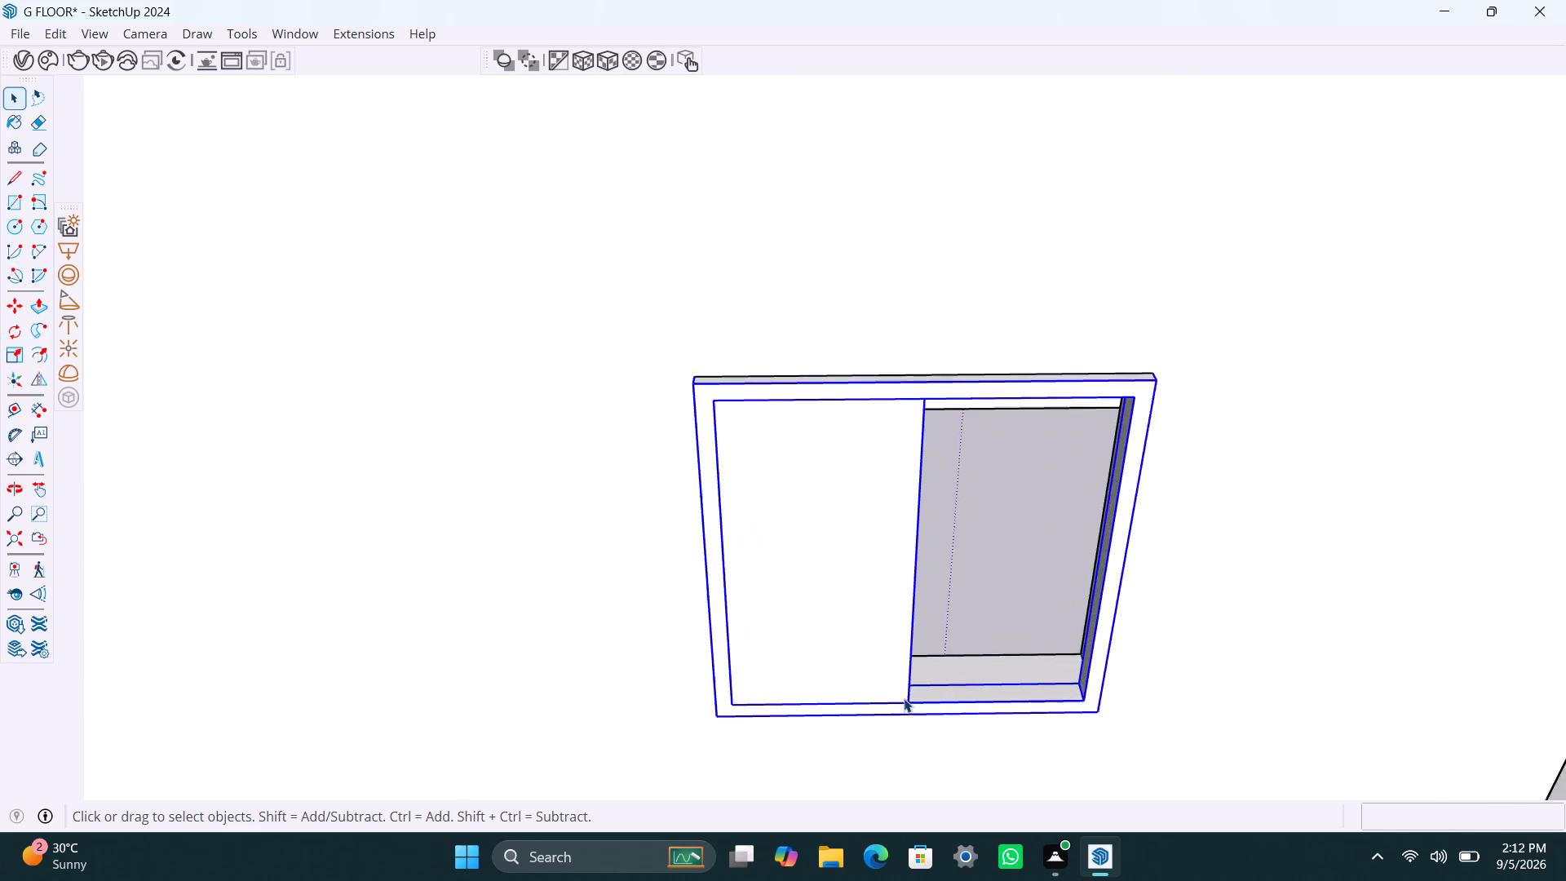
{"action": "double_click", "coordinate": [897, 691]}
{"action": "left_click", "coordinate": [889, 675]}
{"action": "scroll", "coordinate": [892, 675], "scroll_direction": "up", "scroll_amount": 2}
{"action": "key", "text": "m"}
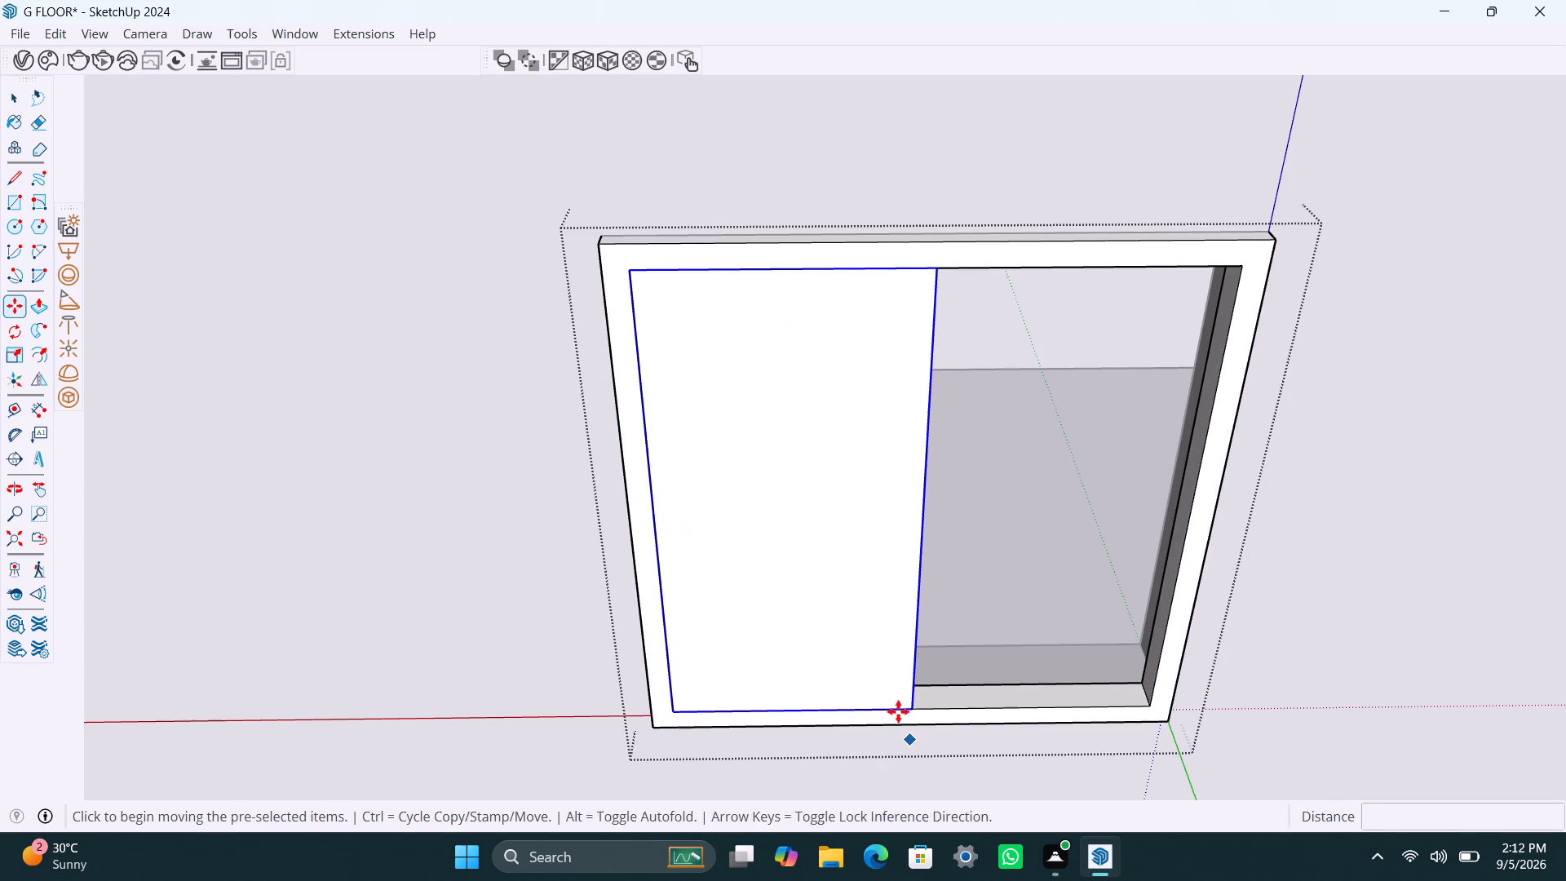
{"action": "left_click", "coordinate": [905, 702]}
{"action": "left_click", "coordinate": [910, 697]}
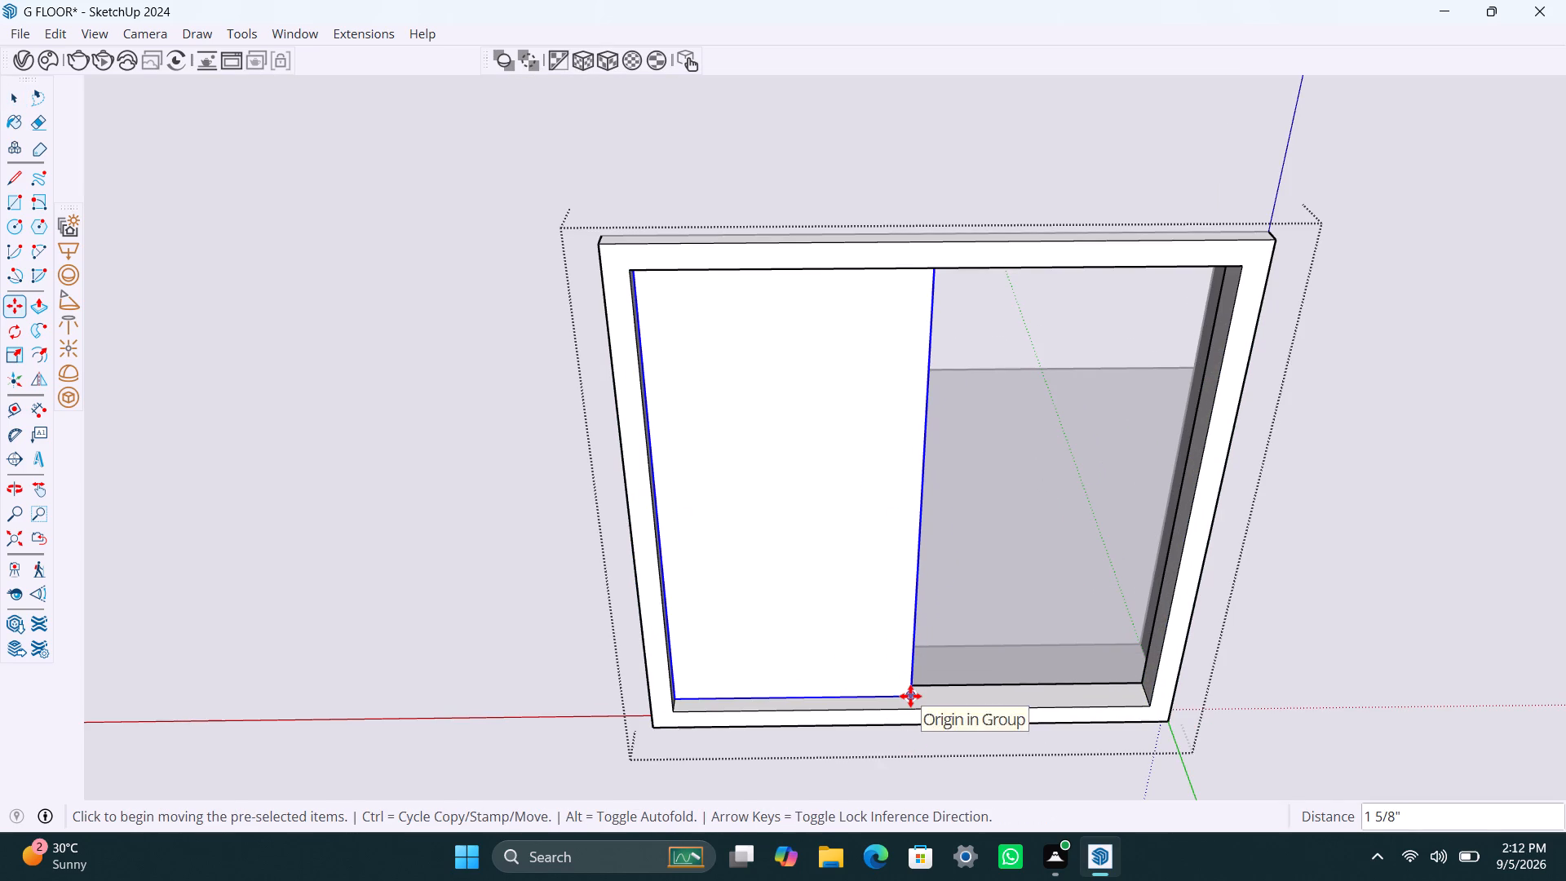
Copy the pane sideways to fill the other half of the window frame, snapping to the frame's lower inner corner.
{"action": "key", "text": "m"}
{"action": "left_click", "coordinate": [910, 696]}
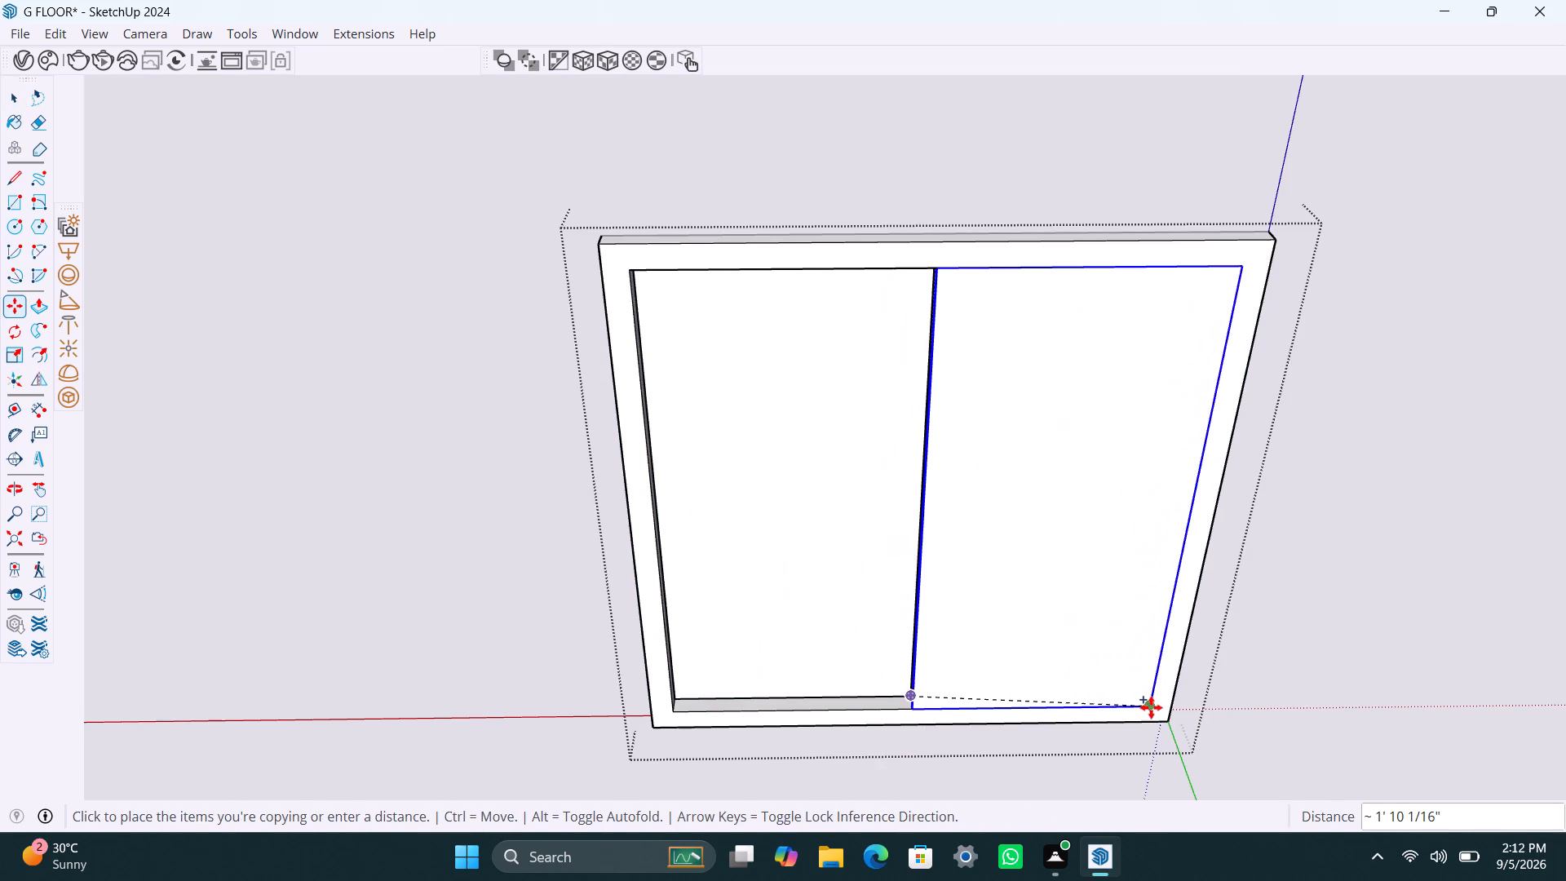
{"action": "left_click", "coordinate": [1151, 707]}
Move the copied pane back into the frame's depth to meet the neighbouring pane's lower corner, and close the window group.
{"action": "scroll", "coordinate": [906, 702], "scroll_direction": "up", "scroll_amount": 8}
{"action": "middle_click_drag", "start_coordinate": [908, 699], "coordinate": [994, 736]}
{"action": "scroll", "coordinate": [935, 690], "scroll_direction": "up", "scroll_amount": 3}
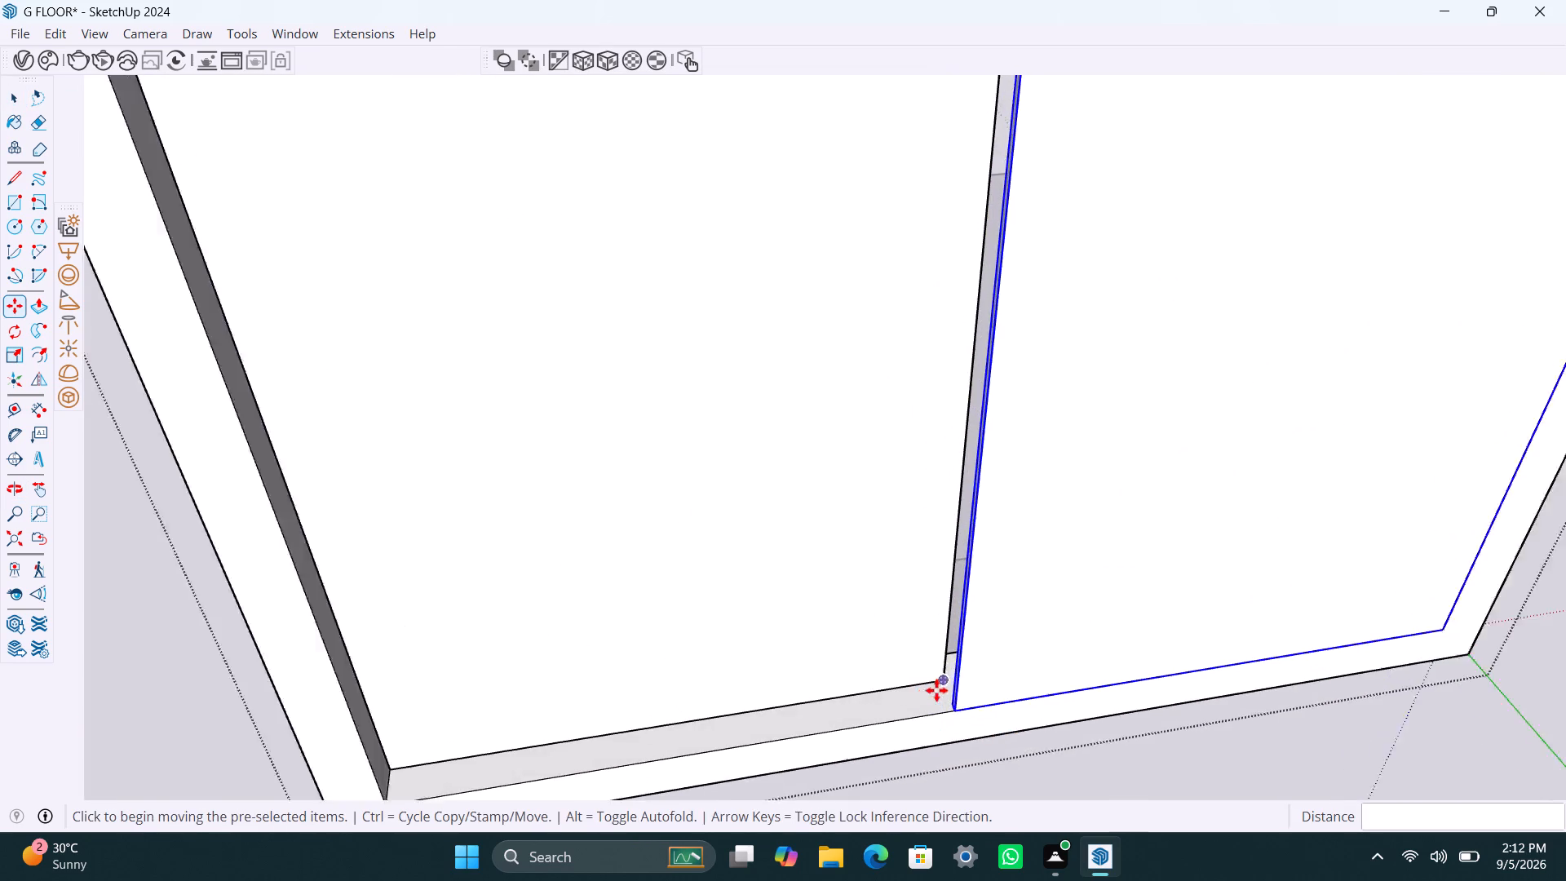
{"action": "scroll", "coordinate": [936, 690], "scroll_direction": "up", "scroll_amount": 11}
{"action": "left_click", "coordinate": [966, 723]}
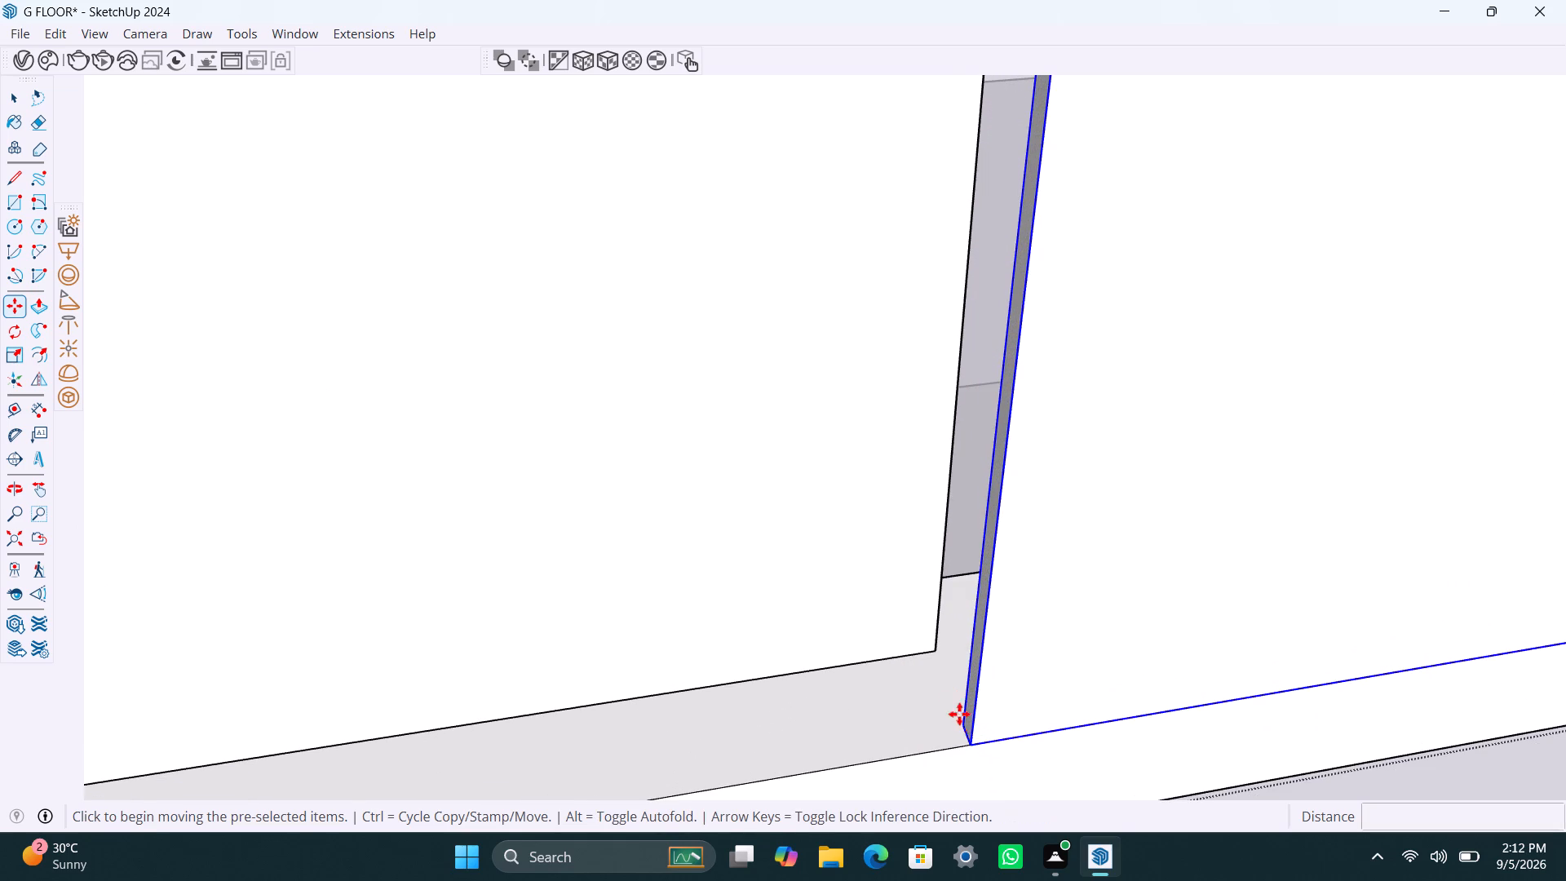
{"action": "left_click", "coordinate": [937, 656]}
{"action": "scroll", "coordinate": [829, 609], "scroll_direction": "down", "scroll_amount": 20}
{"action": "scroll", "coordinate": [829, 609], "scroll_direction": "down", "scroll_amount": 4}
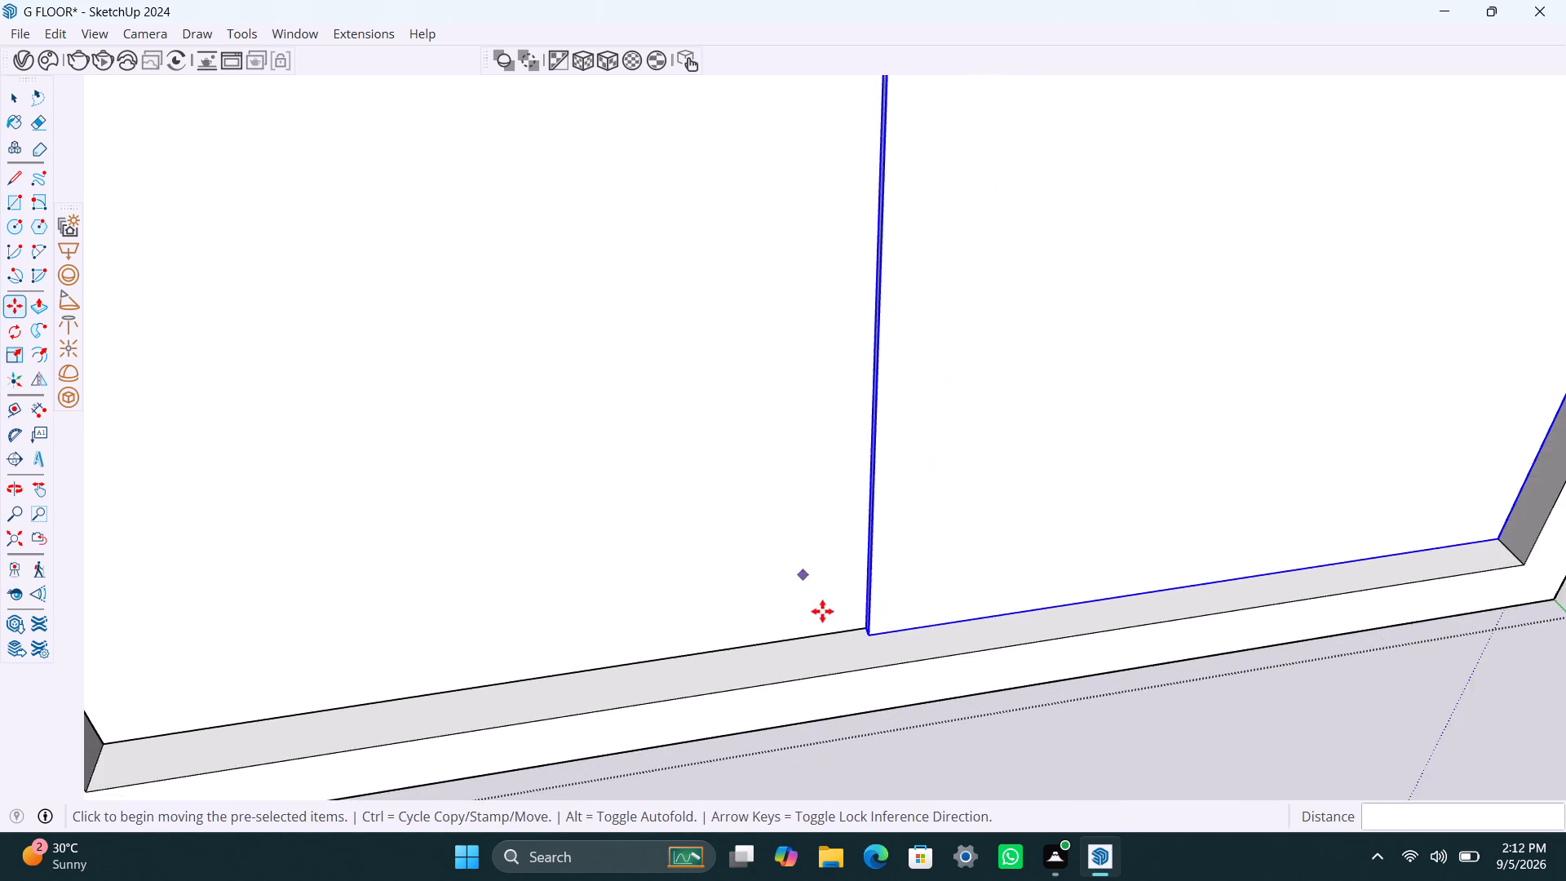
{"action": "scroll", "coordinate": [822, 611], "scroll_direction": "down", "scroll_amount": 20}
{"action": "scroll", "coordinate": [822, 611], "scroll_direction": "down", "scroll_amount": 20}
{"action": "scroll", "coordinate": [822, 611], "scroll_direction": "down", "scroll_amount": 1}
{"action": "scroll", "coordinate": [1008, 440], "scroll_direction": "down", "scroll_amount": 5}
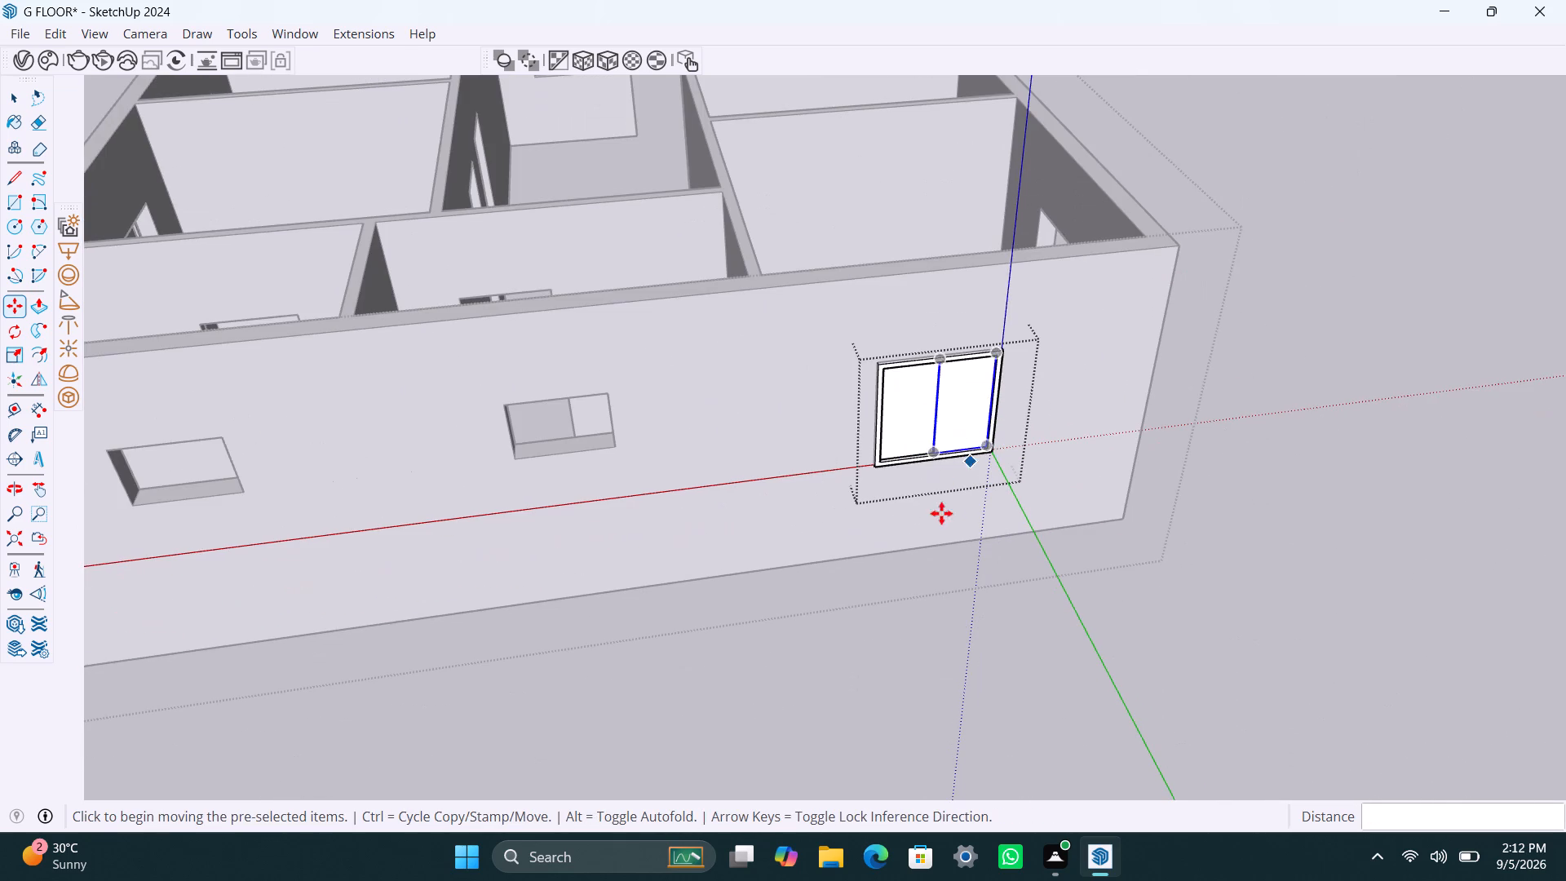
{"action": "key", "text": "space"}
{"action": "left_click", "coordinate": [1262, 522]}
{"action": "scroll", "coordinate": [670, 632], "scroll_direction": "down", "scroll_amount": 4}
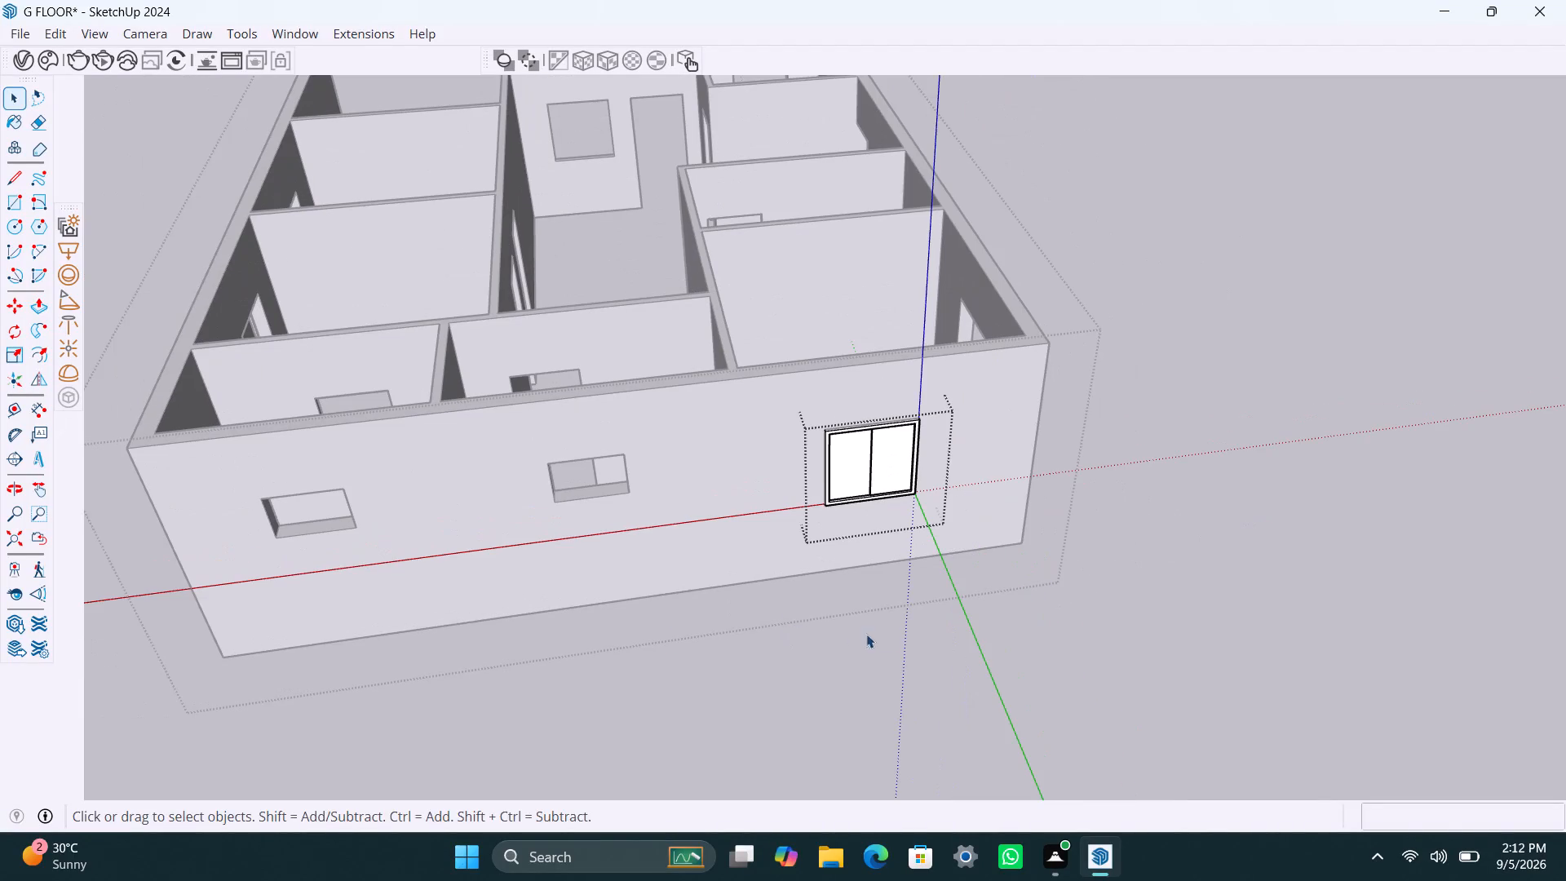
{"action": "middle_click_drag", "start_coordinate": [884, 634], "coordinate": [978, 619]}
{"action": "left_click", "coordinate": [1247, 439]}
{"action": "left_click", "coordinate": [1247, 425]}
Draw a rectangle corner to corner over the small window opening farthest from the finished window, and group it with its edges.
{"action": "scroll", "coordinate": [618, 535], "scroll_direction": "up", "scroll_amount": 4}
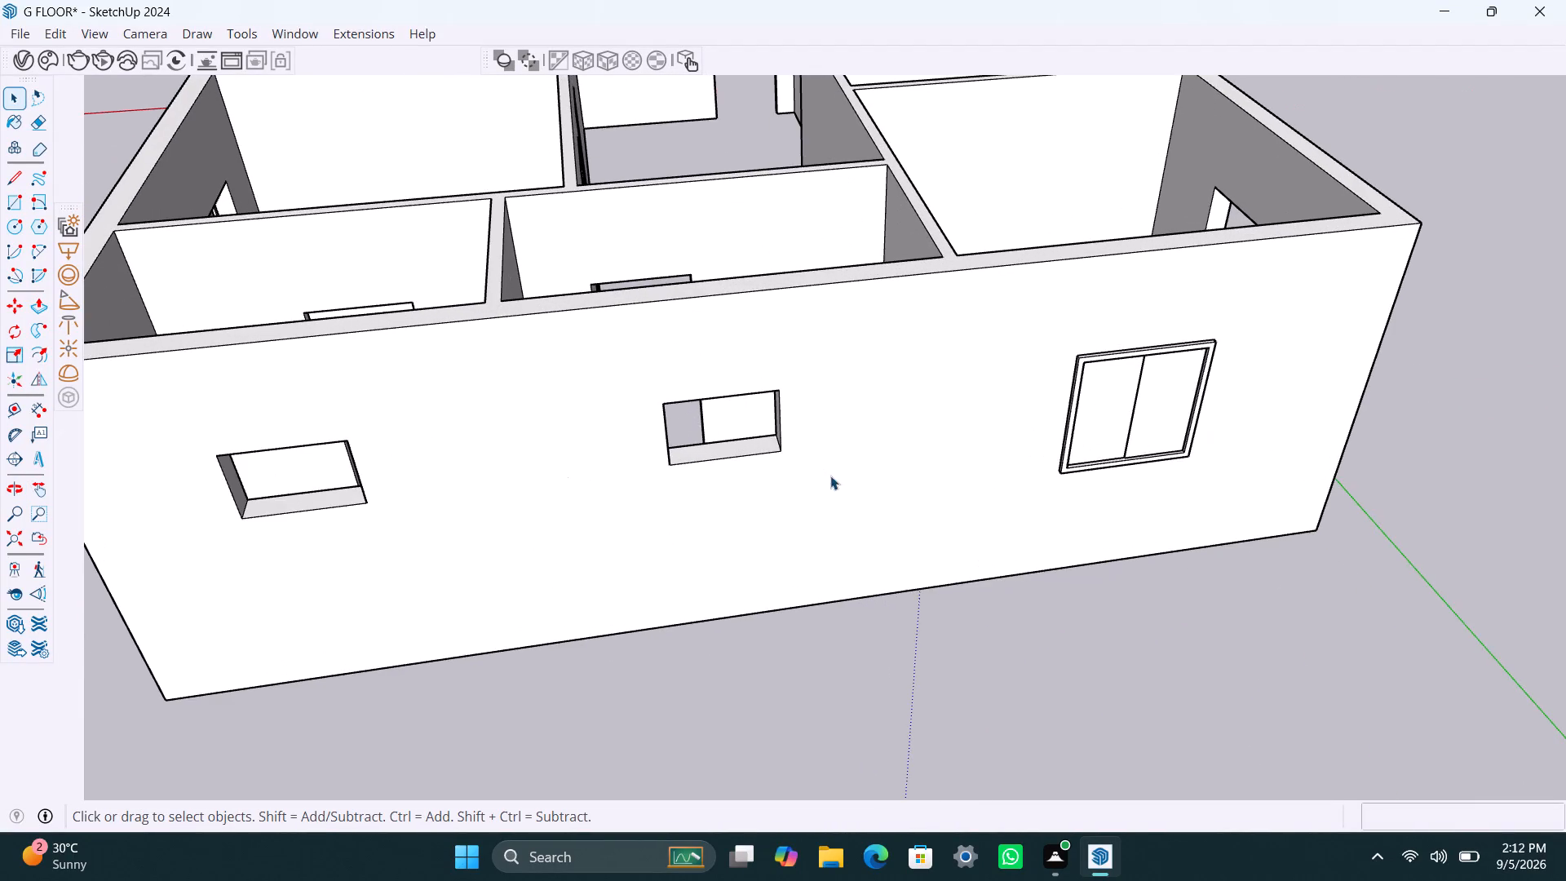
{"action": "middle_click_drag", "start_coordinate": [843, 489], "coordinate": [960, 460], "text": "shift"}
{"action": "scroll", "coordinate": [582, 494], "scroll_direction": "down", "scroll_amount": 5}
{"action": "scroll", "coordinate": [436, 474], "scroll_direction": "up", "scroll_amount": 4}
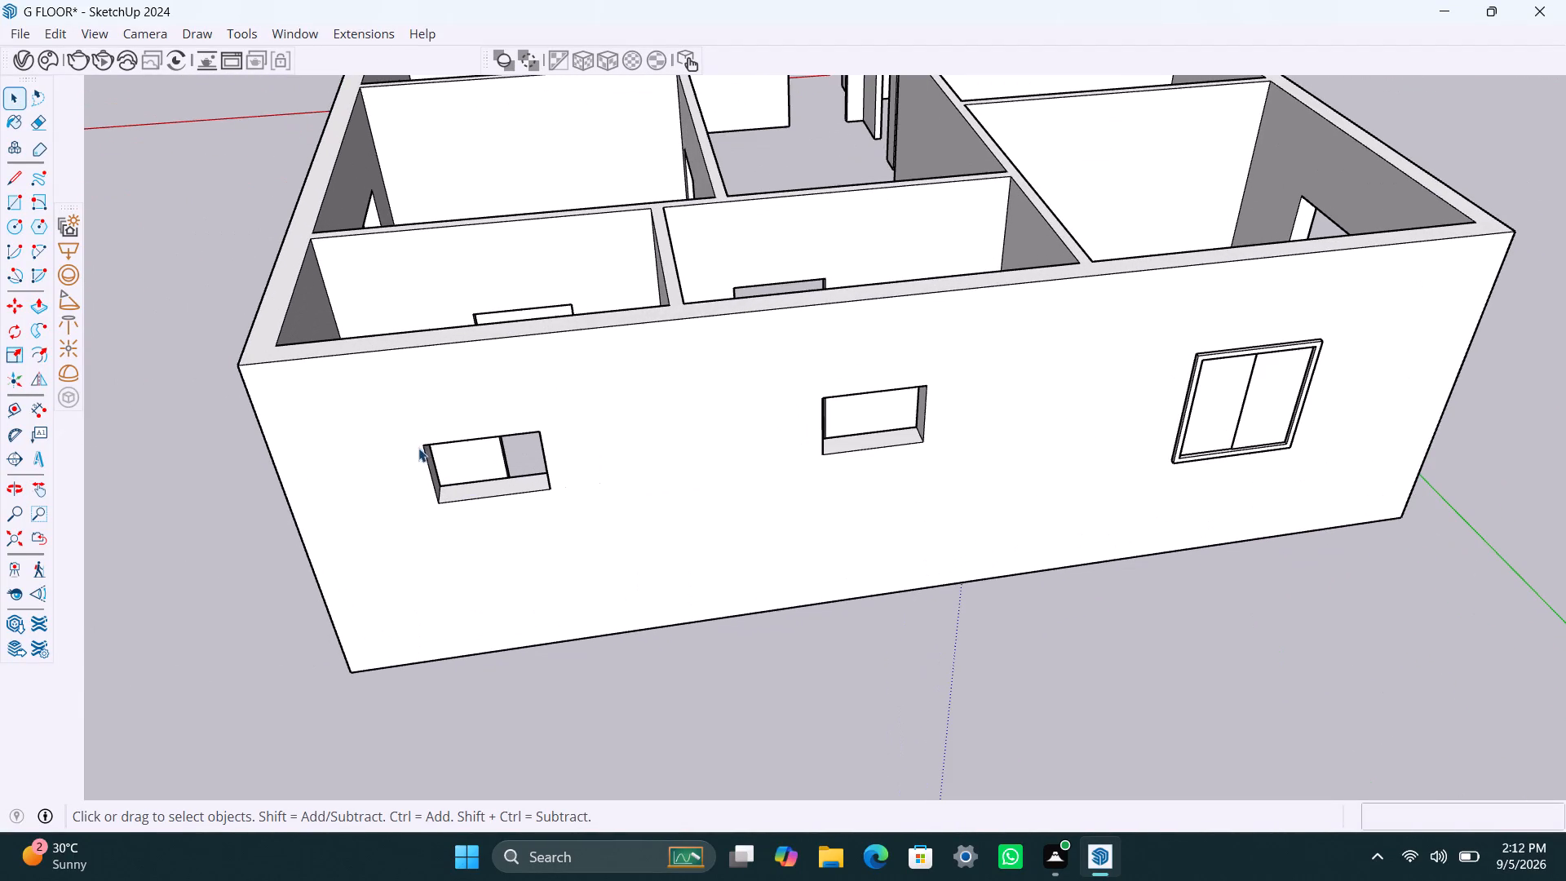
{"action": "key", "text": "r"}
{"action": "left_click", "coordinate": [422, 445]}
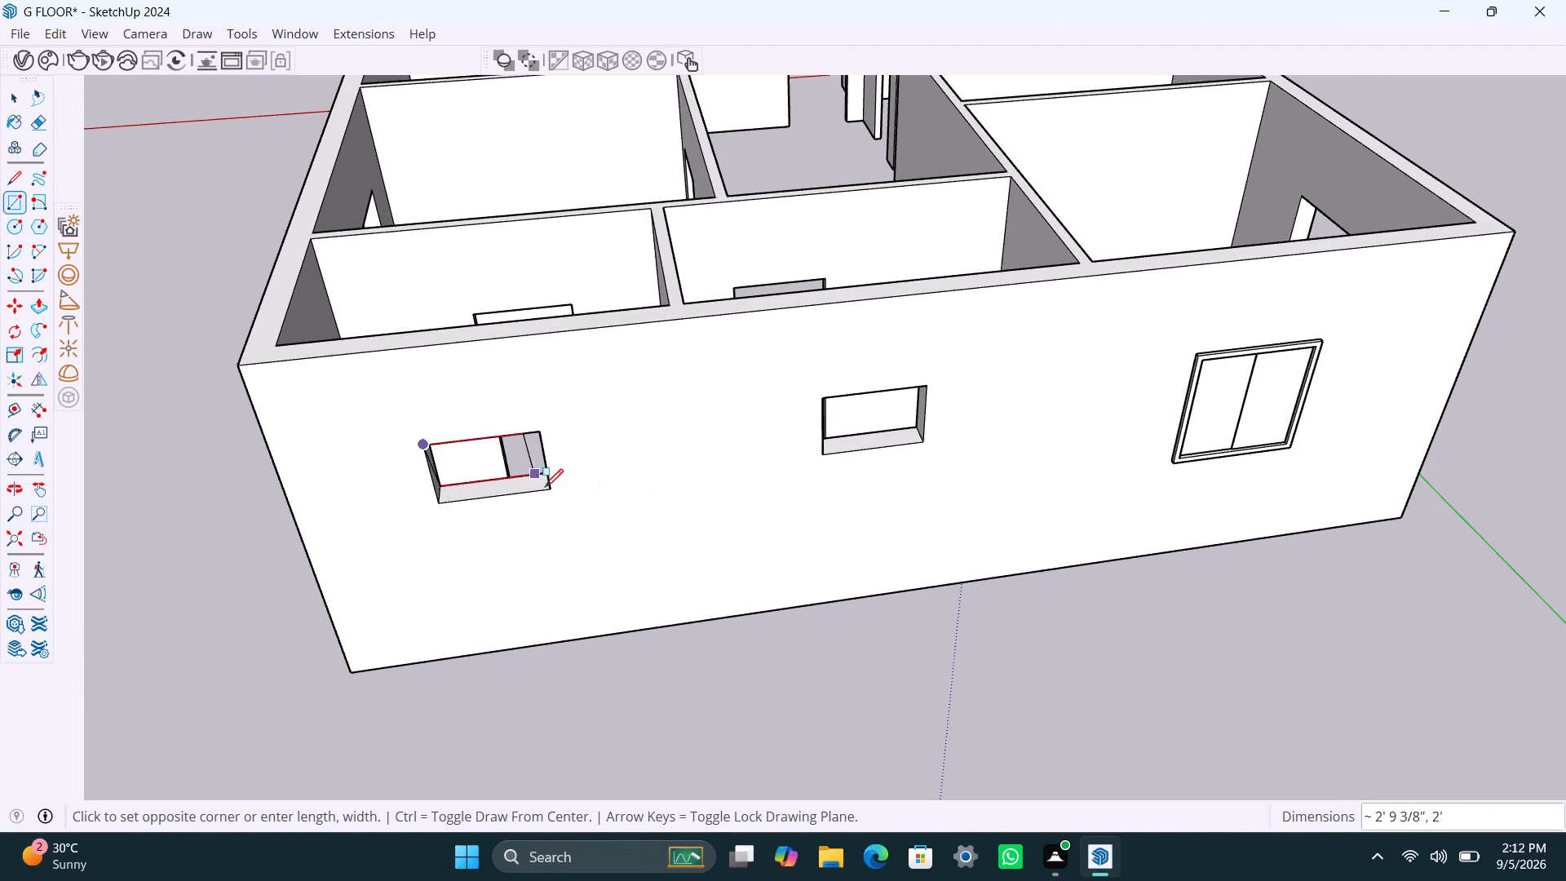
{"action": "left_click", "coordinate": [547, 491]}
{"action": "key", "text": "space"}
{"action": "double_click", "coordinate": [508, 463]}
{"action": "right_click", "coordinate": [508, 462]}
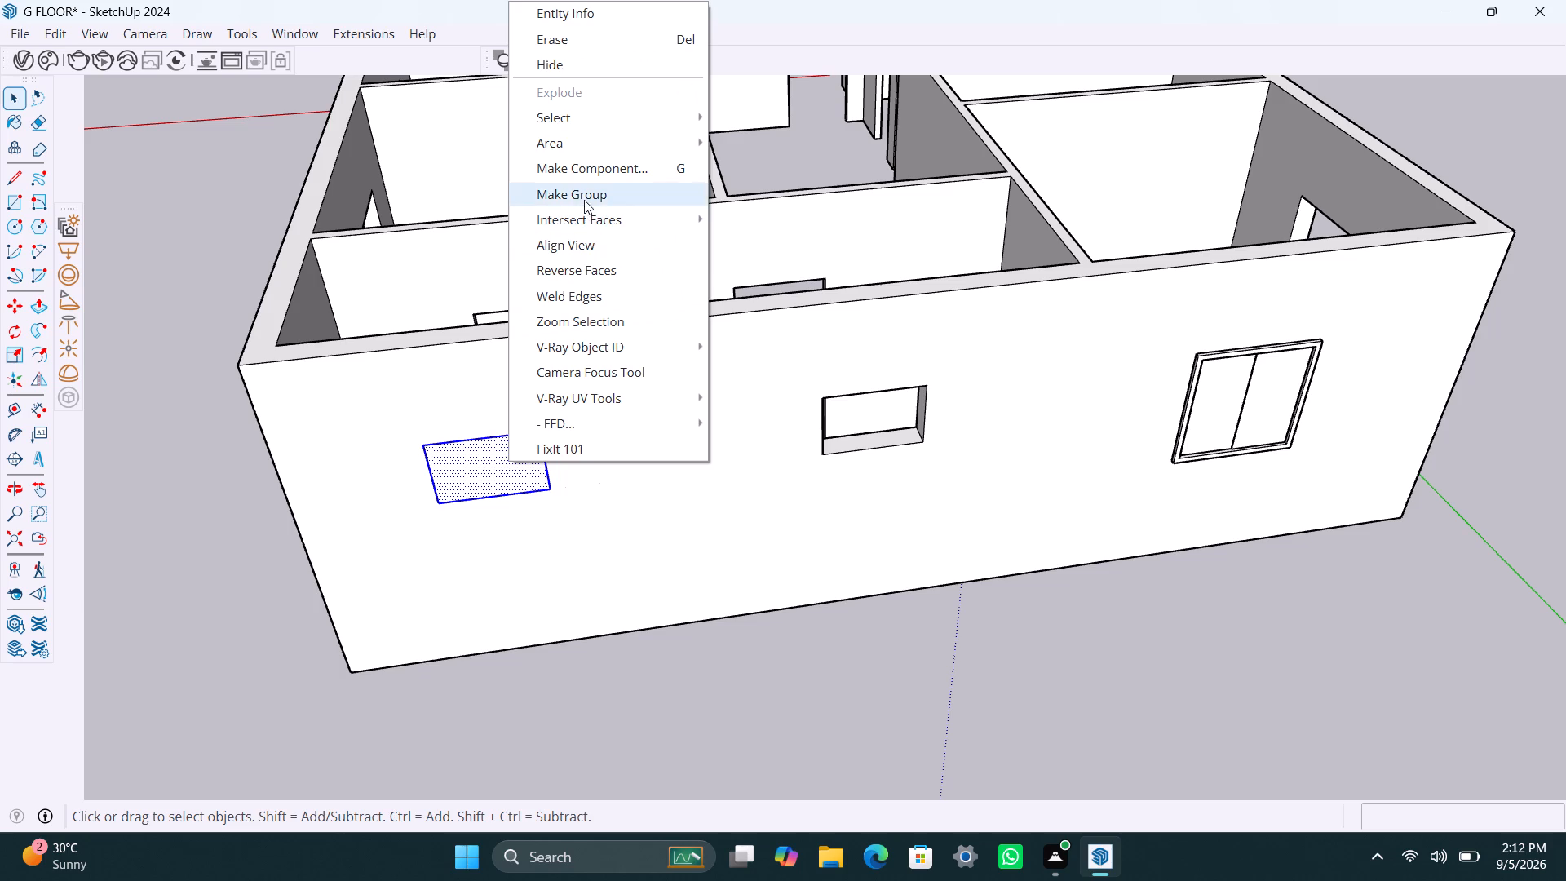
{"action": "left_click", "coordinate": [584, 200]}
Inside the new group, offset the rectangle's outline 2" inward and delete the inner face to leave a frame.
{"action": "double_click", "coordinate": [476, 480]}
{"action": "left_click", "coordinate": [459, 470]}
{"action": "scroll", "coordinate": [459, 471], "scroll_direction": "up", "scroll_amount": 2}
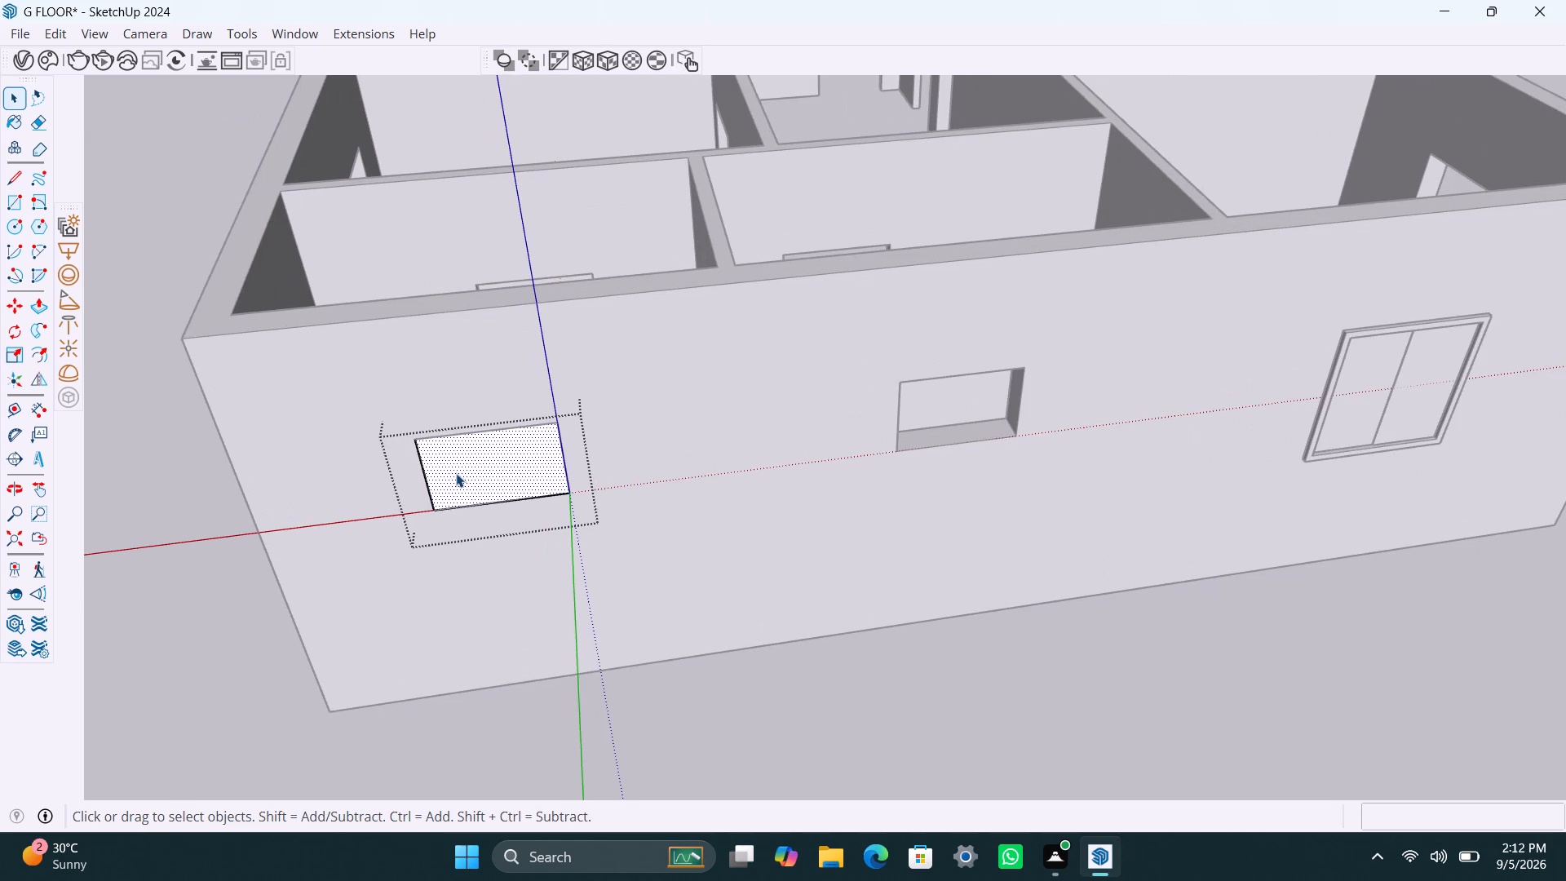
{"action": "key", "text": "f"}
{"action": "left_click", "coordinate": [440, 458]}
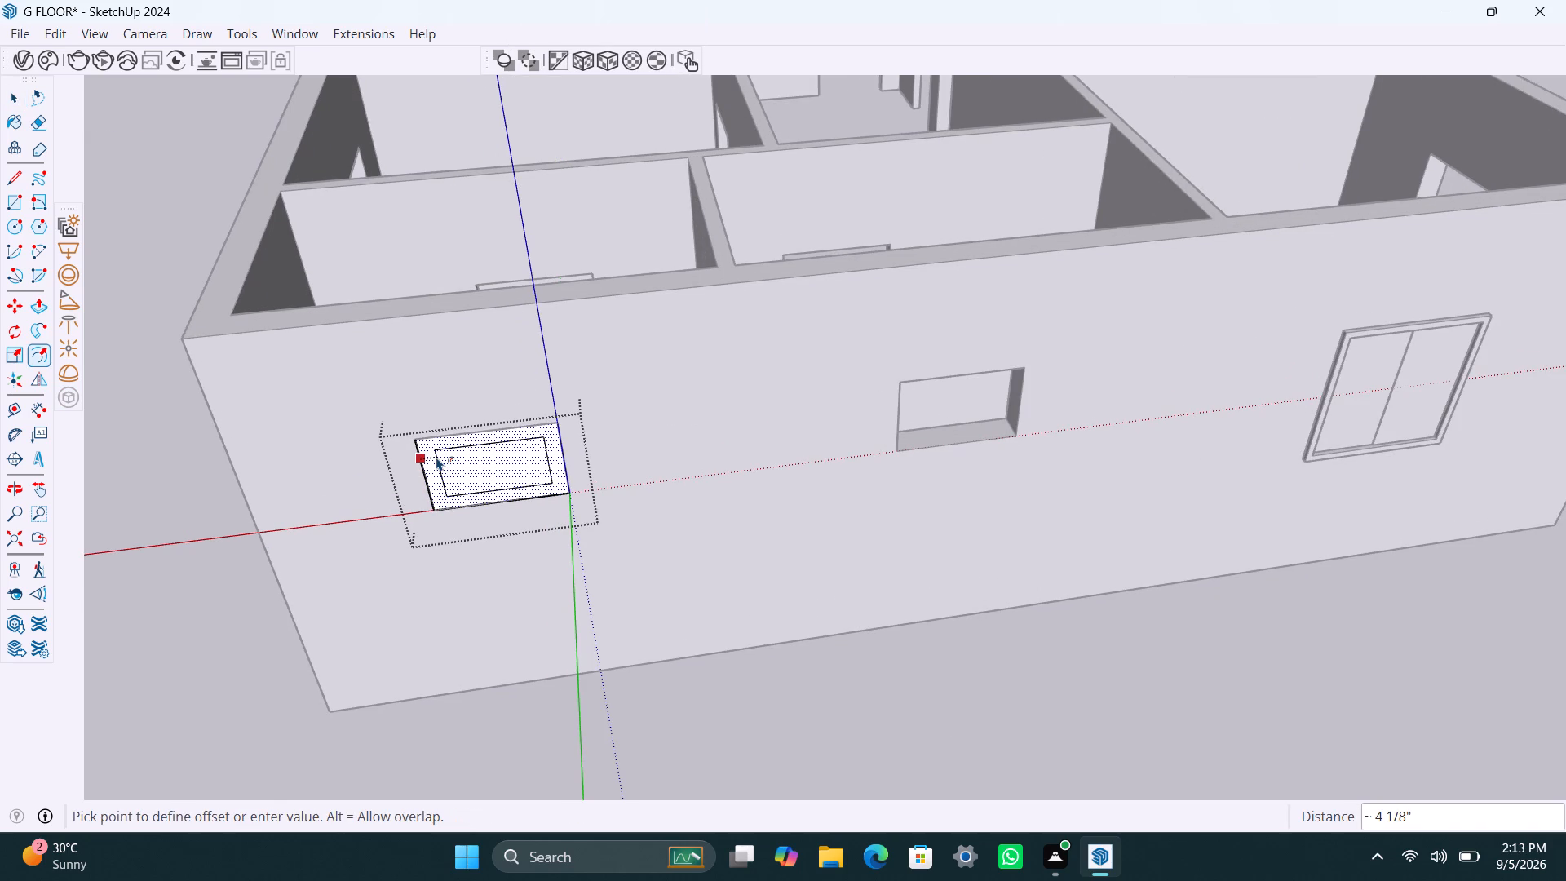
{"action": "type", "text": "2\""}
{"action": "key", "text": "Return"}
{"action": "key", "text": "space"}
{"action": "left_click", "coordinate": [467, 478]}
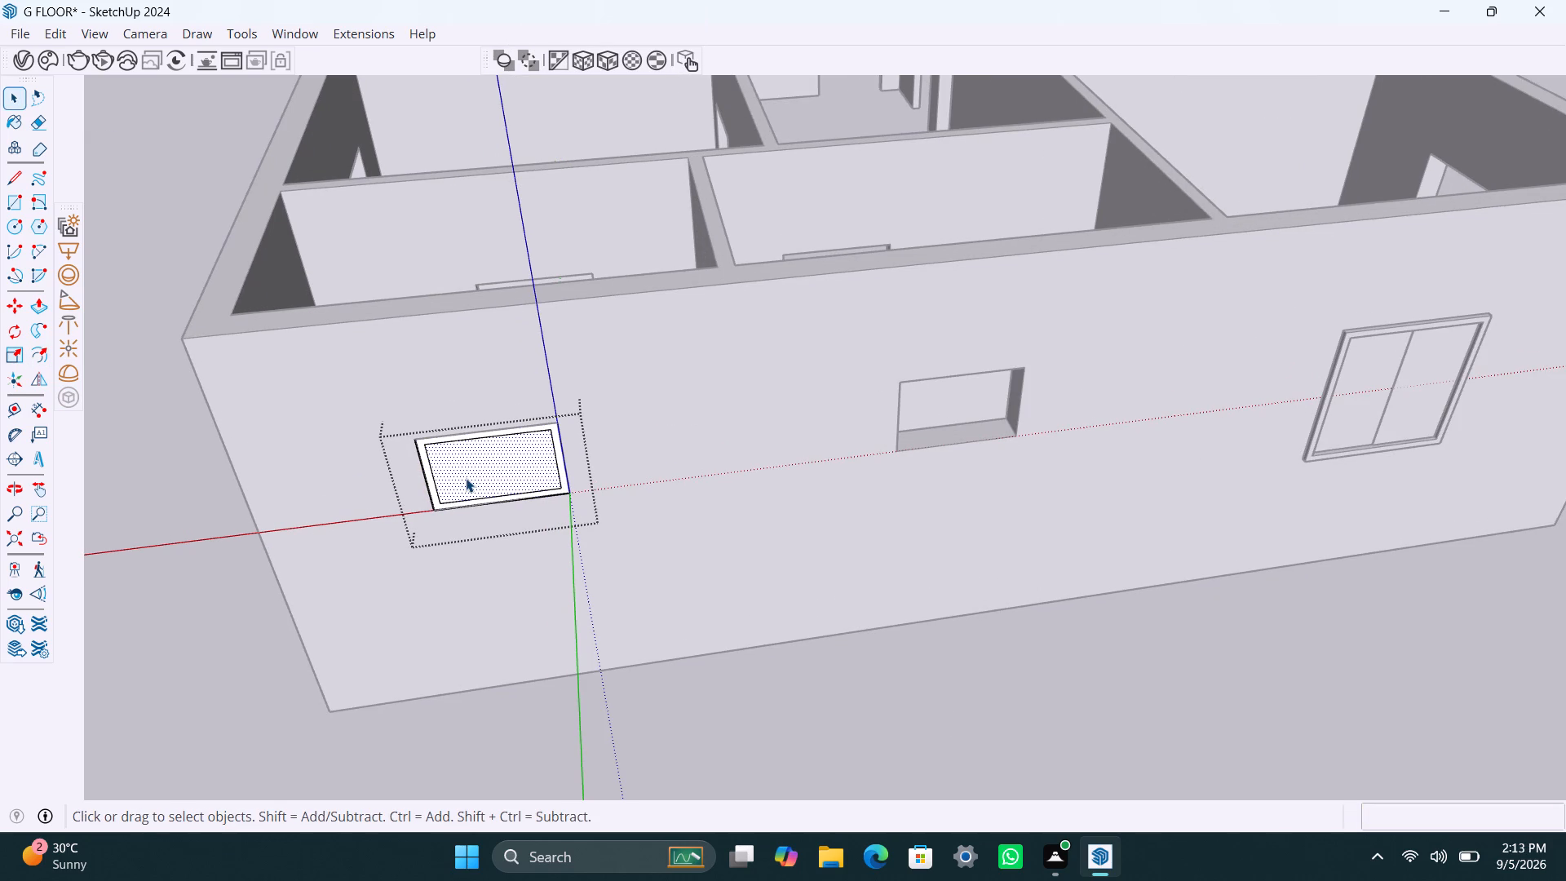
{"action": "key", "text": "Delete"}
Extrude the frame face outward 1.5", and extrude it by another 1.5".
{"action": "scroll", "coordinate": [465, 478], "scroll_direction": "up", "scroll_amount": 7}
{"action": "left_click", "coordinate": [409, 495]}
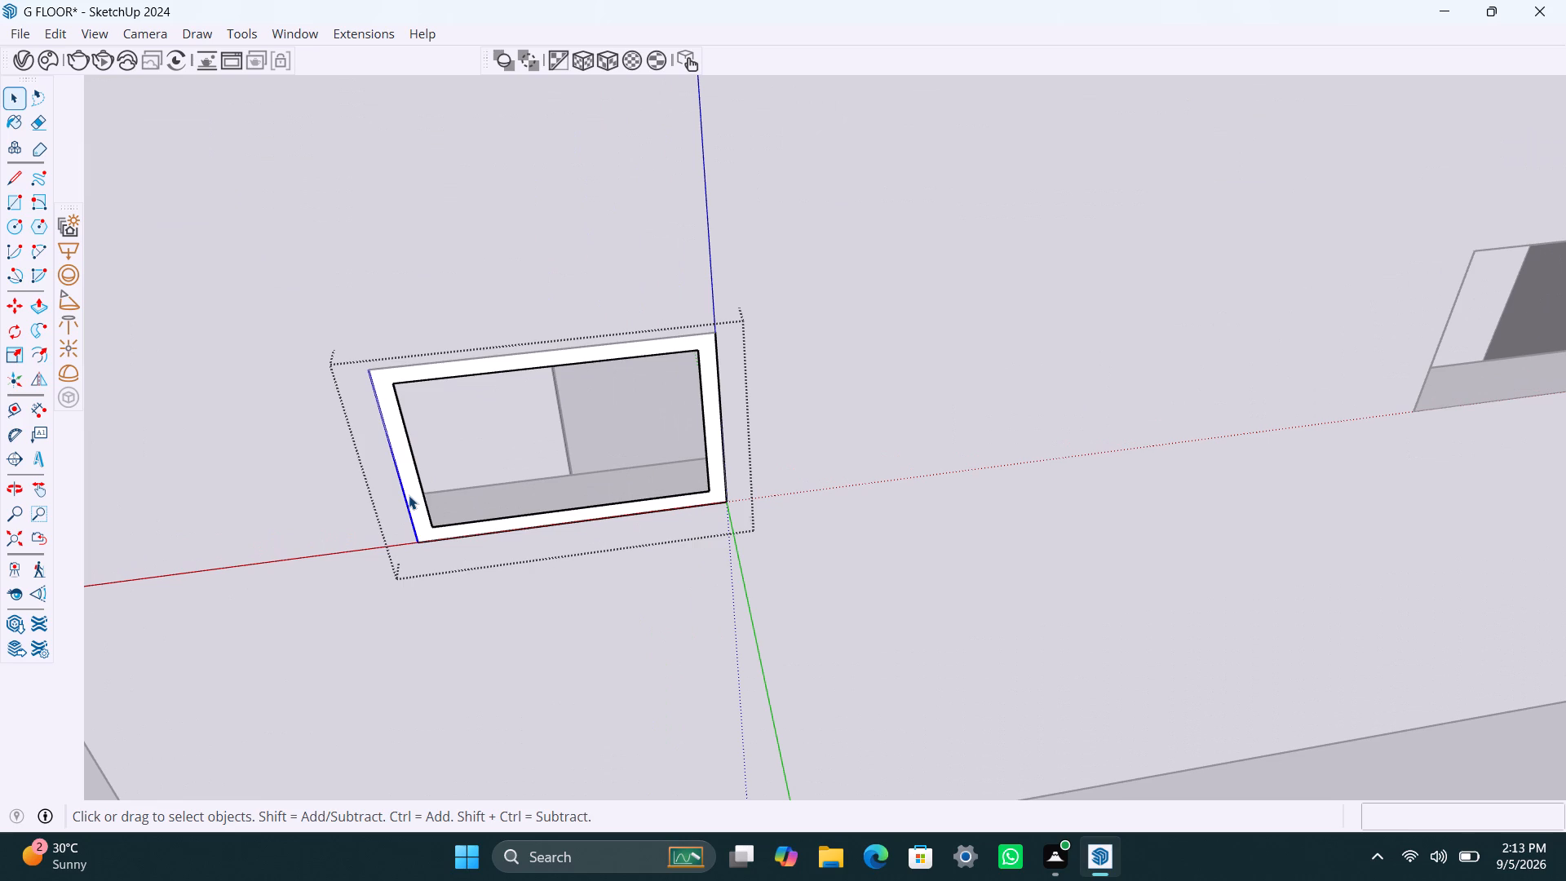
{"action": "left_click", "coordinate": [414, 490]}
{"action": "scroll", "coordinate": [414, 494], "scroll_direction": "up", "scroll_amount": 2}
{"action": "key", "text": "p"}
{"action": "left_click", "coordinate": [414, 494]}
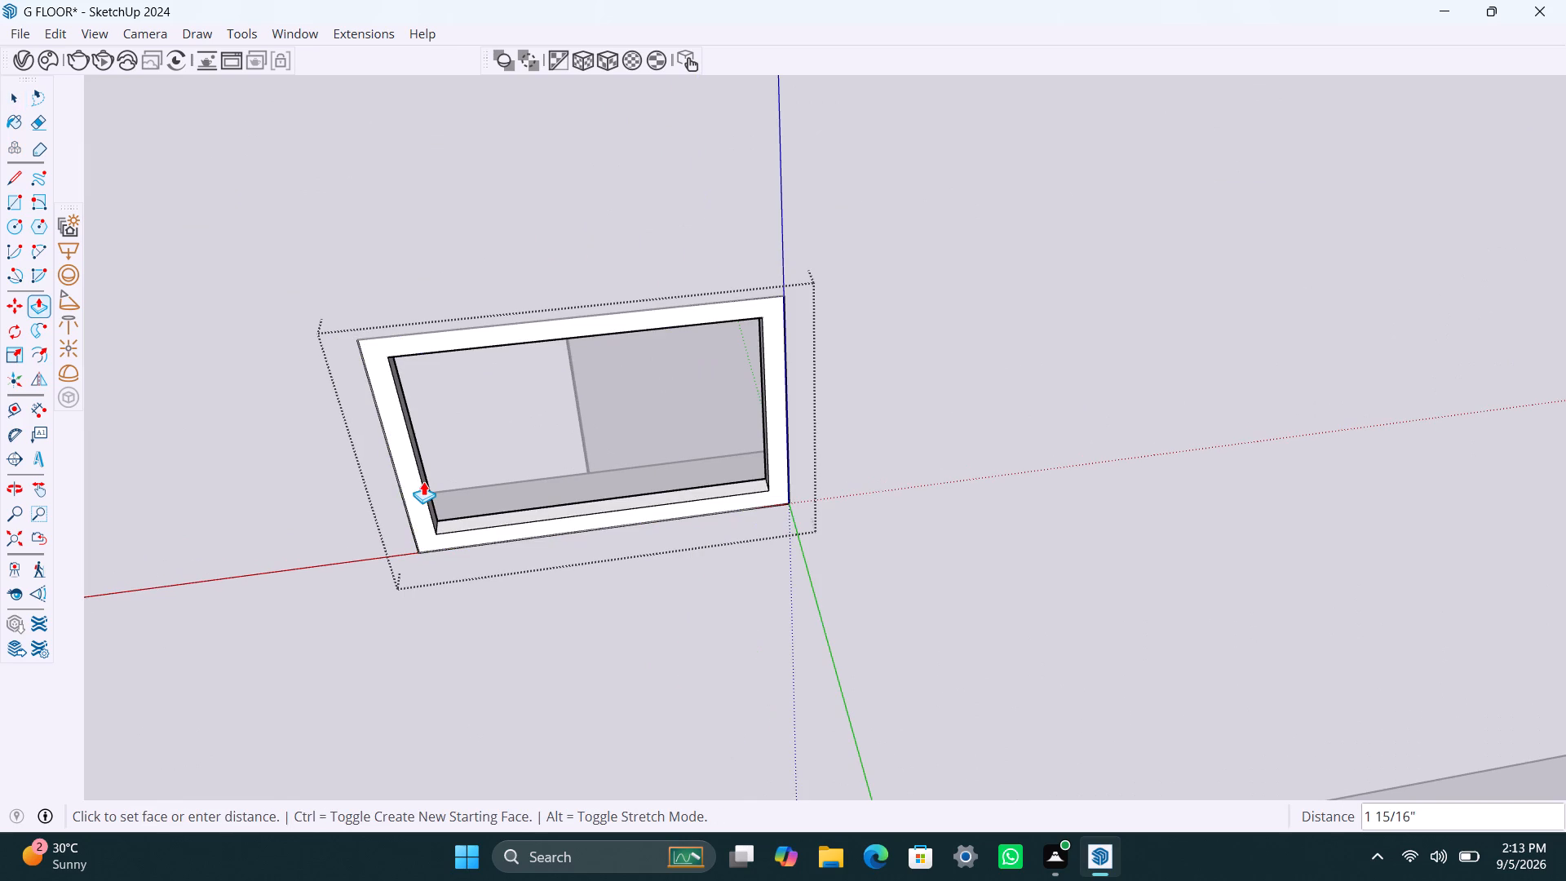
{"action": "type", "text": "1.5\""}
{"action": "key", "text": "Return"}
{"action": "left_click", "coordinate": [419, 492]}
{"action": "type", "text": "1.5\""}
{"action": "key", "text": "Return"}
{"action": "key", "text": "space"}
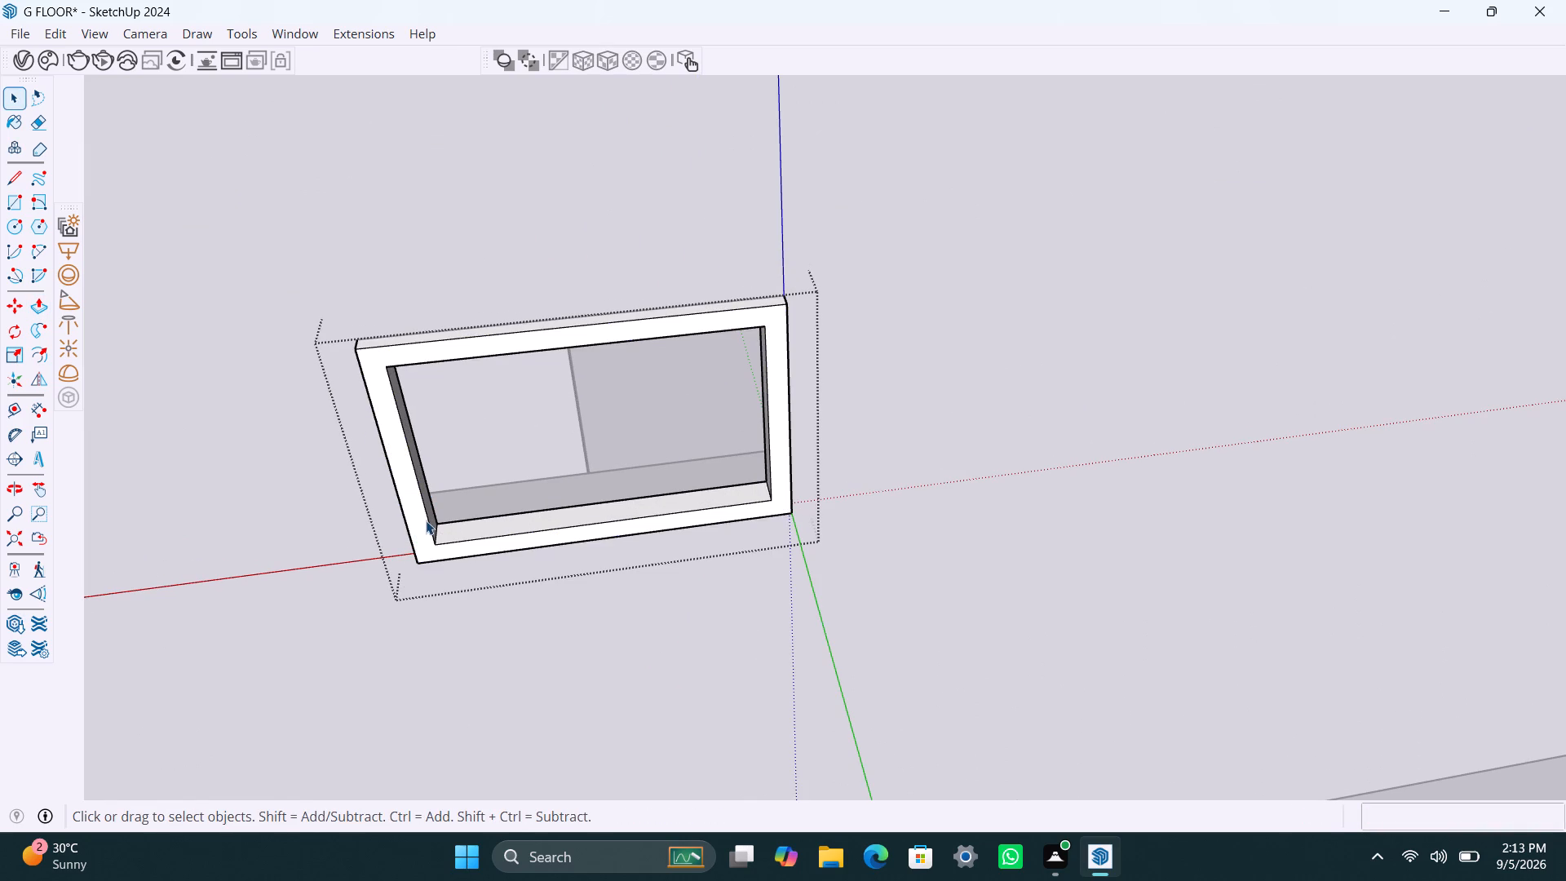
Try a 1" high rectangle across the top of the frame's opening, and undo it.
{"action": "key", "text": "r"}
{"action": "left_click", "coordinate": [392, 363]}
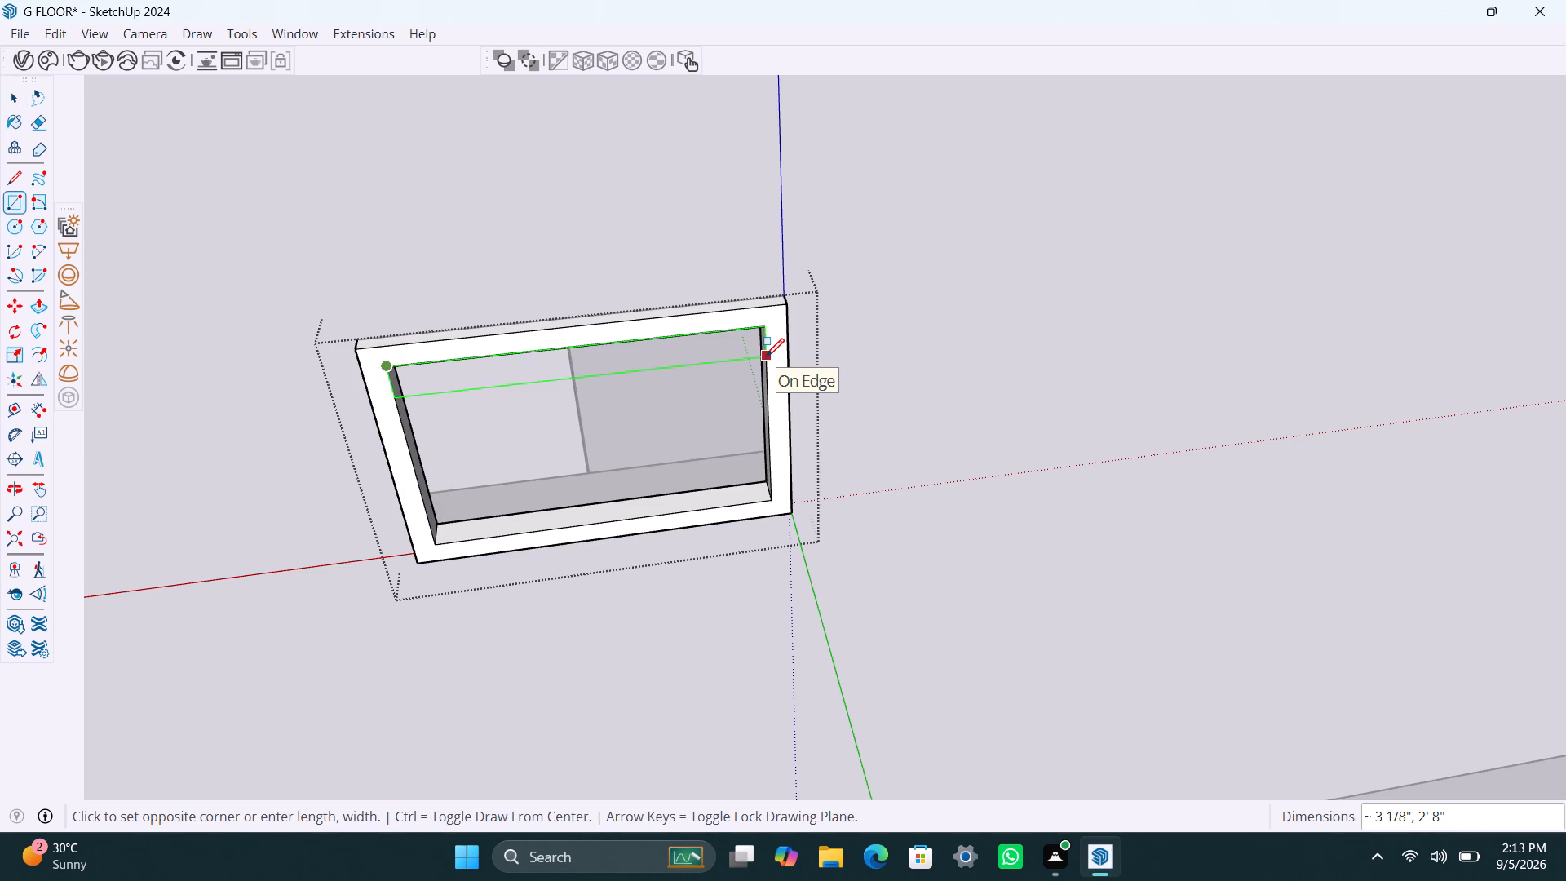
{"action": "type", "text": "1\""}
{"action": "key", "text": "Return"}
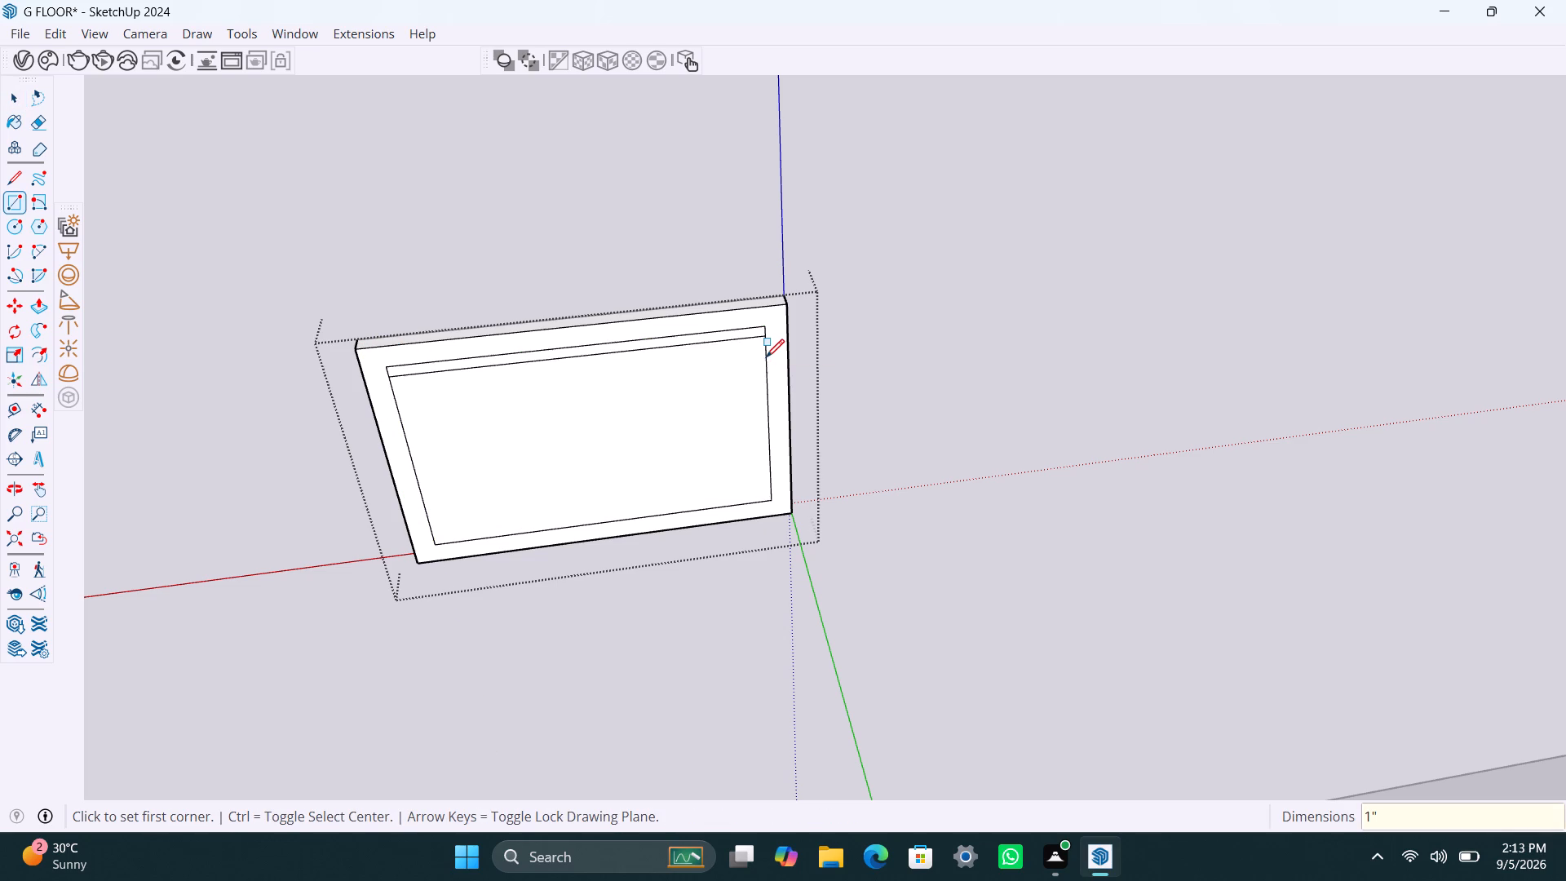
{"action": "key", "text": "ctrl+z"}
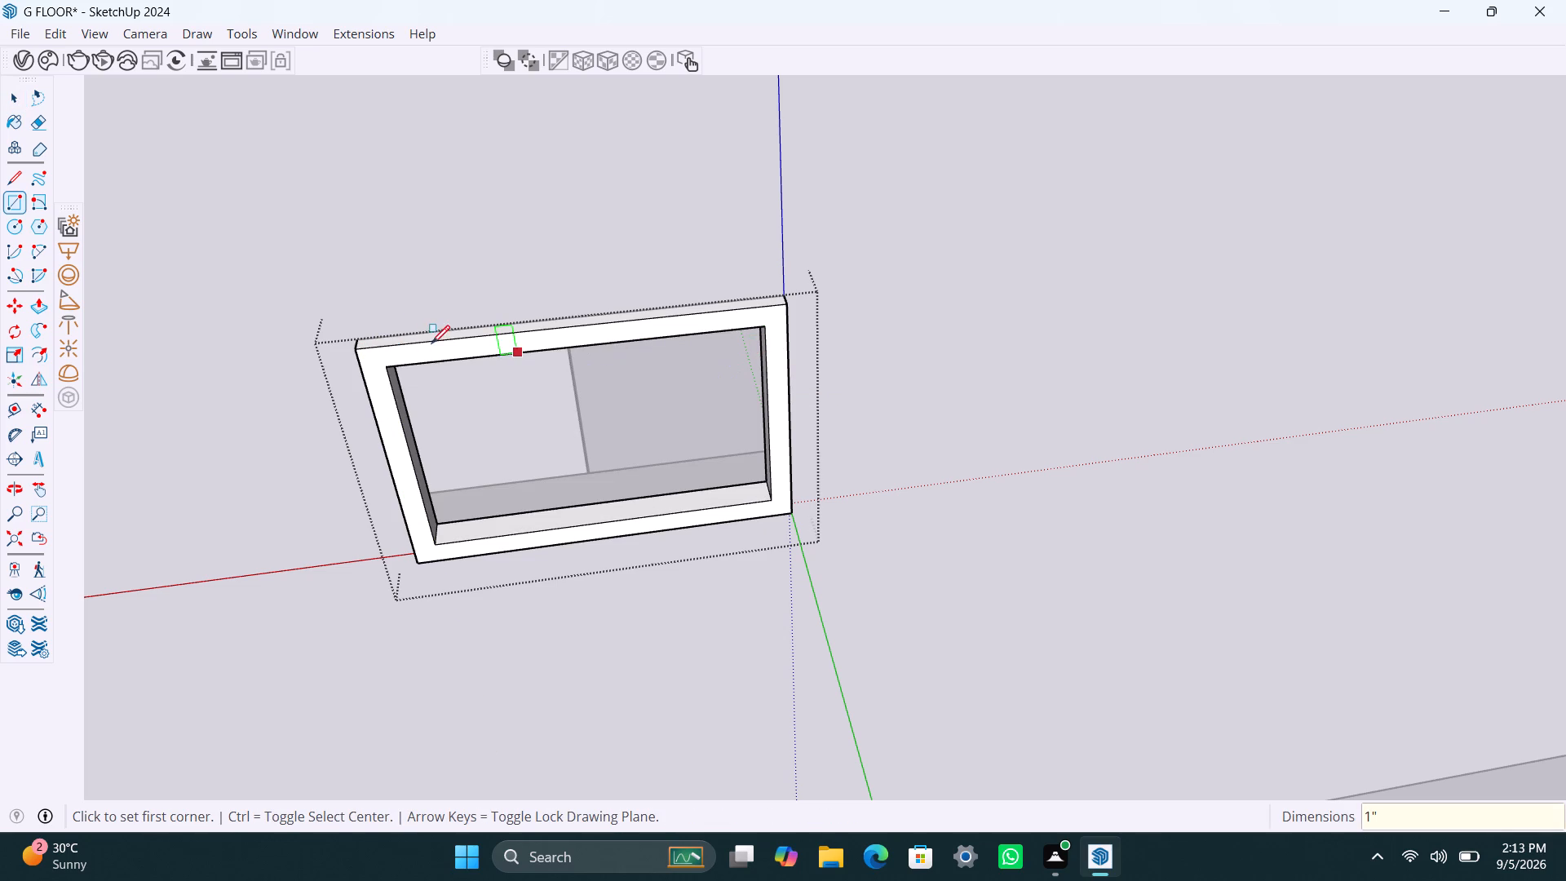
Draw a 2" high strip across the top of the frame's opening and delete the extra face filling the area below it.
{"action": "left_click", "coordinate": [388, 367]}
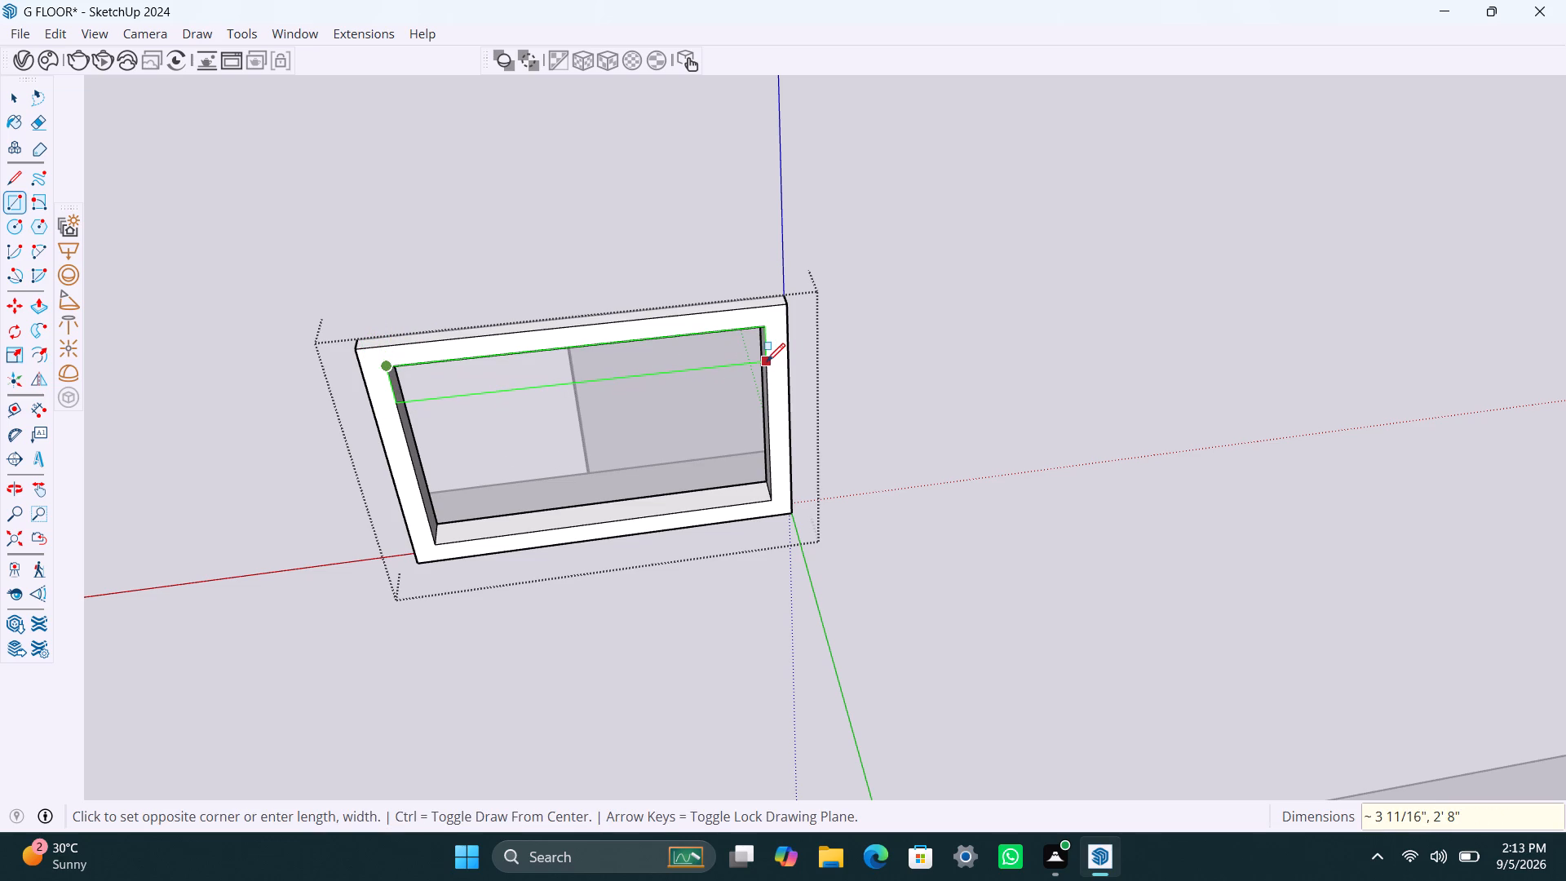
{"action": "key", "text": "2"}
{"action": "key", "text": "shift+quotedbl"}
{"action": "key", "text": "Return"}
{"action": "key", "text": "space"}
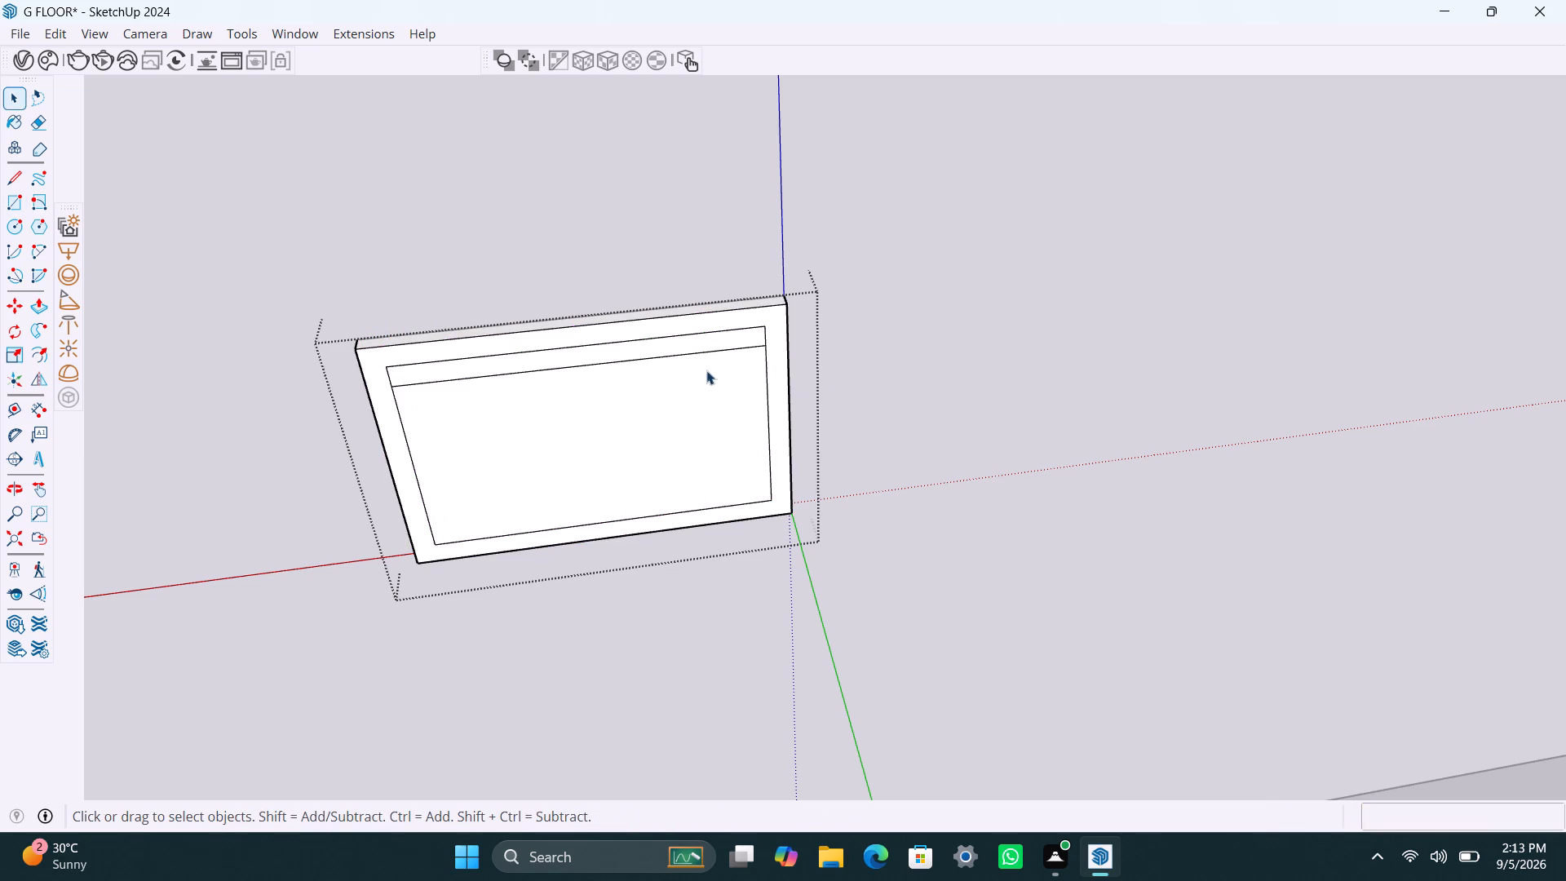
{"action": "left_click", "coordinate": [705, 387]}
{"action": "key", "text": "Delete"}
Group the 2" strip face together with its edges.
{"action": "scroll", "coordinate": [660, 358], "scroll_direction": "up", "scroll_amount": 4}
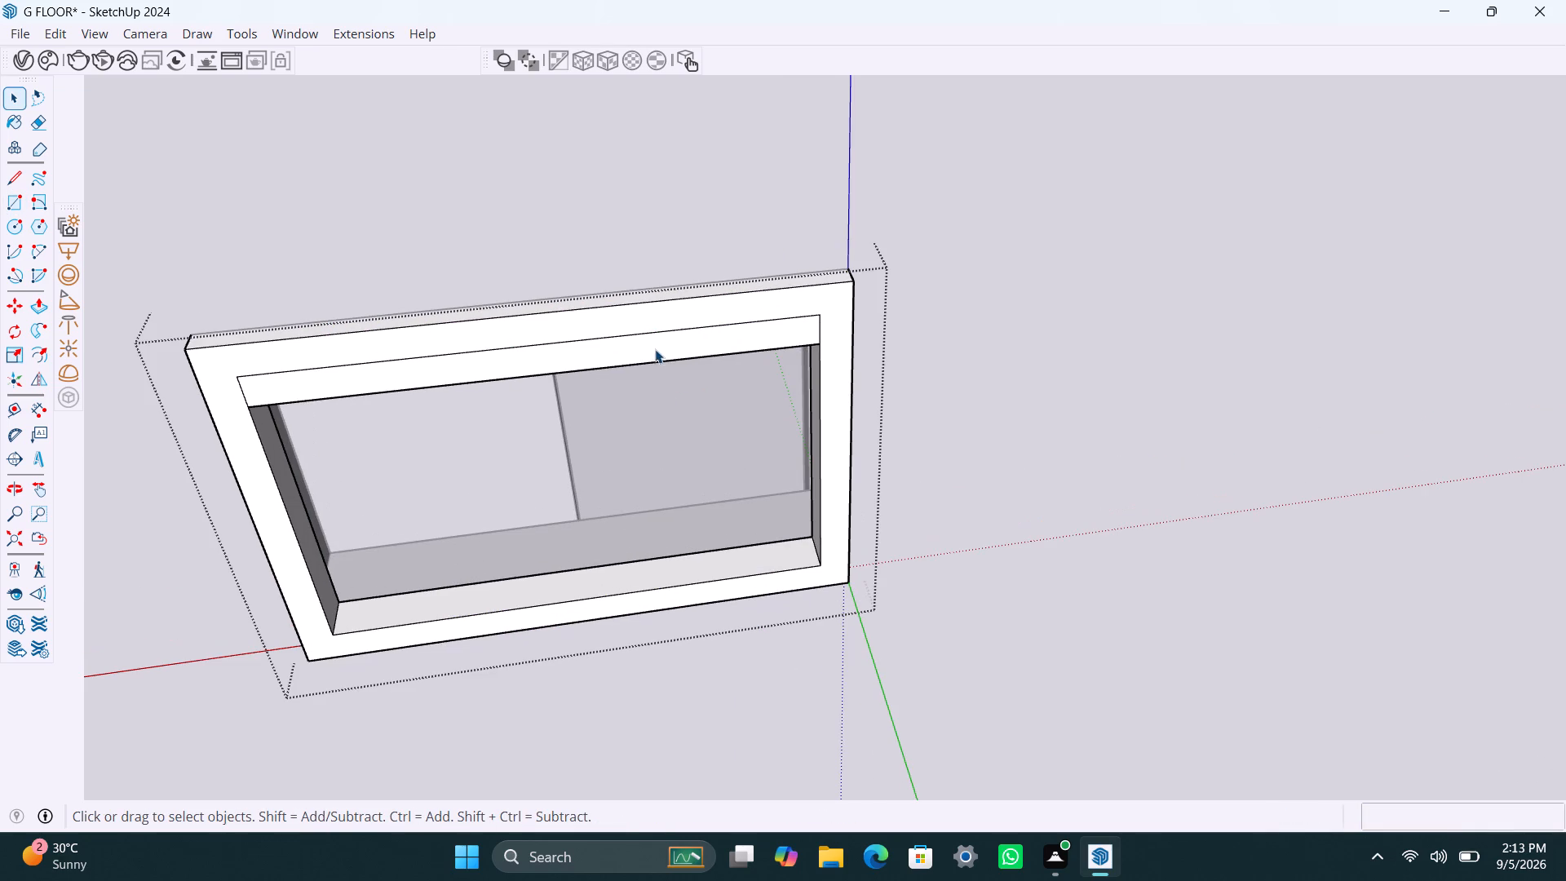
{"action": "left_click", "coordinate": [657, 350]}
{"action": "left_click", "coordinate": [659, 352]}
{"action": "right_click", "coordinate": [659, 351]}
{"action": "triple_click", "coordinate": [652, 348]}
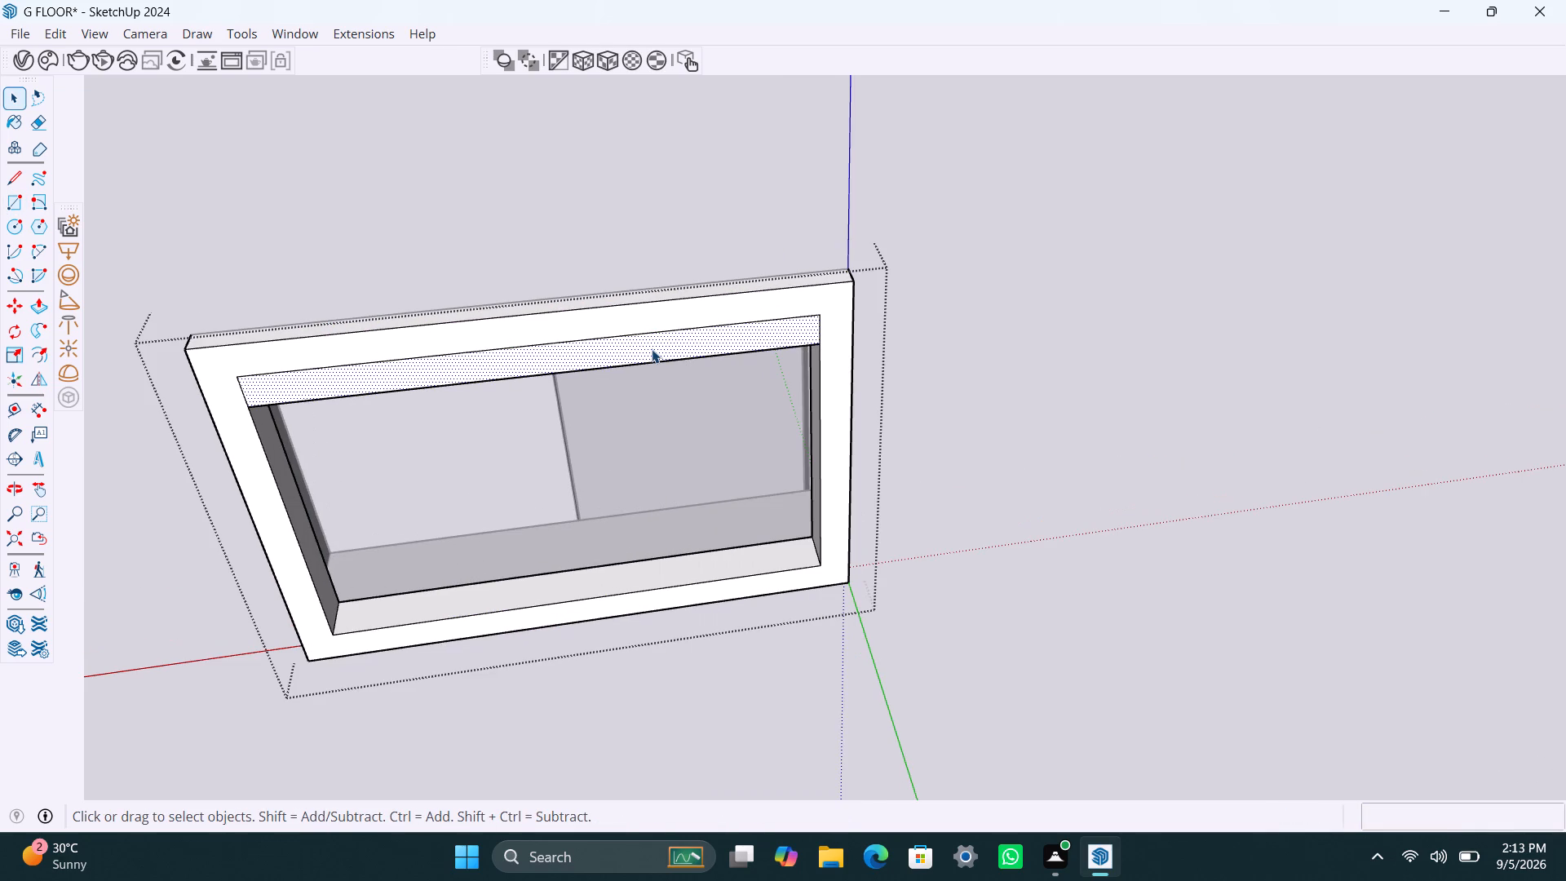
{"action": "right_click", "coordinate": [652, 350]}
{"action": "left_click", "coordinate": [730, 538]}
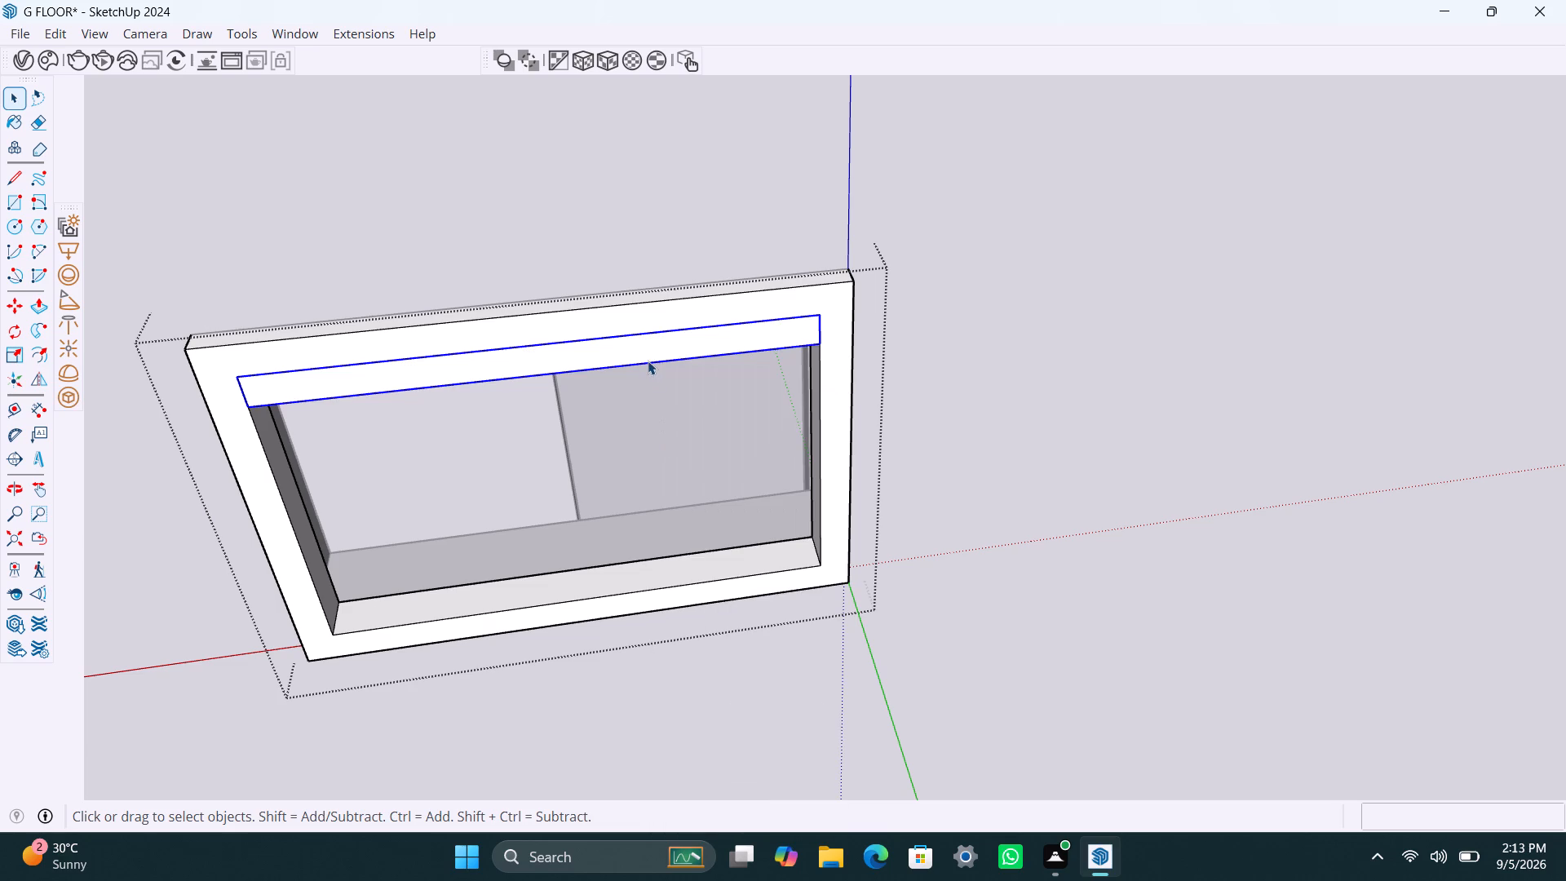
Extrude the strip face 8 mm inside its group to form a slat, and close the slat group.
{"action": "double_click", "coordinate": [648, 361]}
{"action": "left_click", "coordinate": [647, 350]}
{"action": "scroll", "coordinate": [647, 350], "scroll_direction": "up", "scroll_amount": 2}
{"action": "key", "text": "p"}
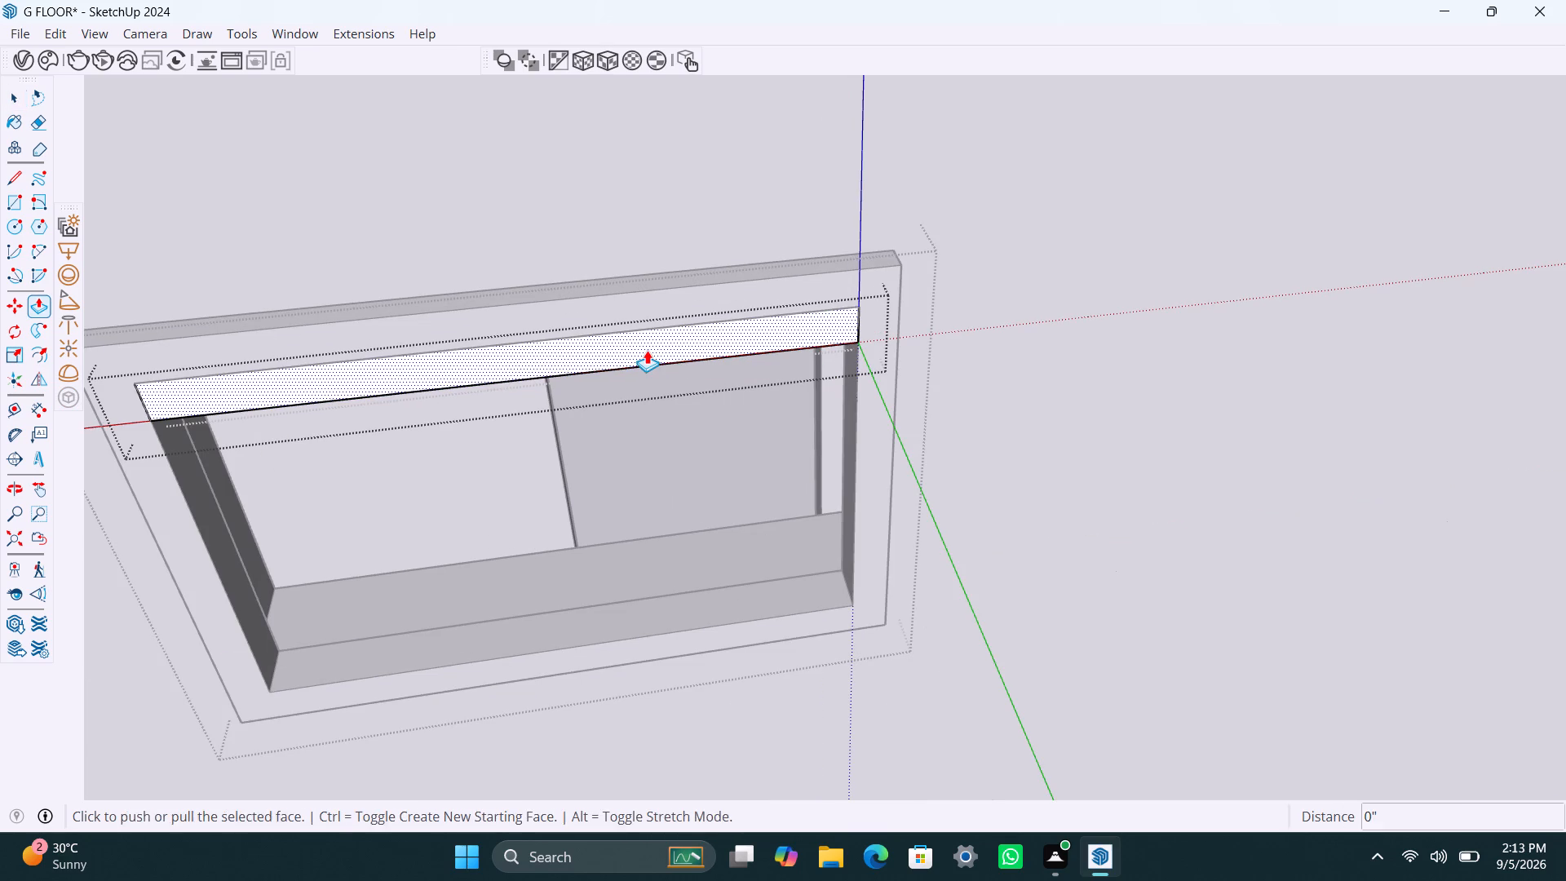
{"action": "left_click", "coordinate": [647, 350]}
{"action": "type", "text": "8,"}
{"action": "key", "text": "BackSpace"}
{"action": "type", "text": "mm"}
{"action": "key", "text": "Return"}
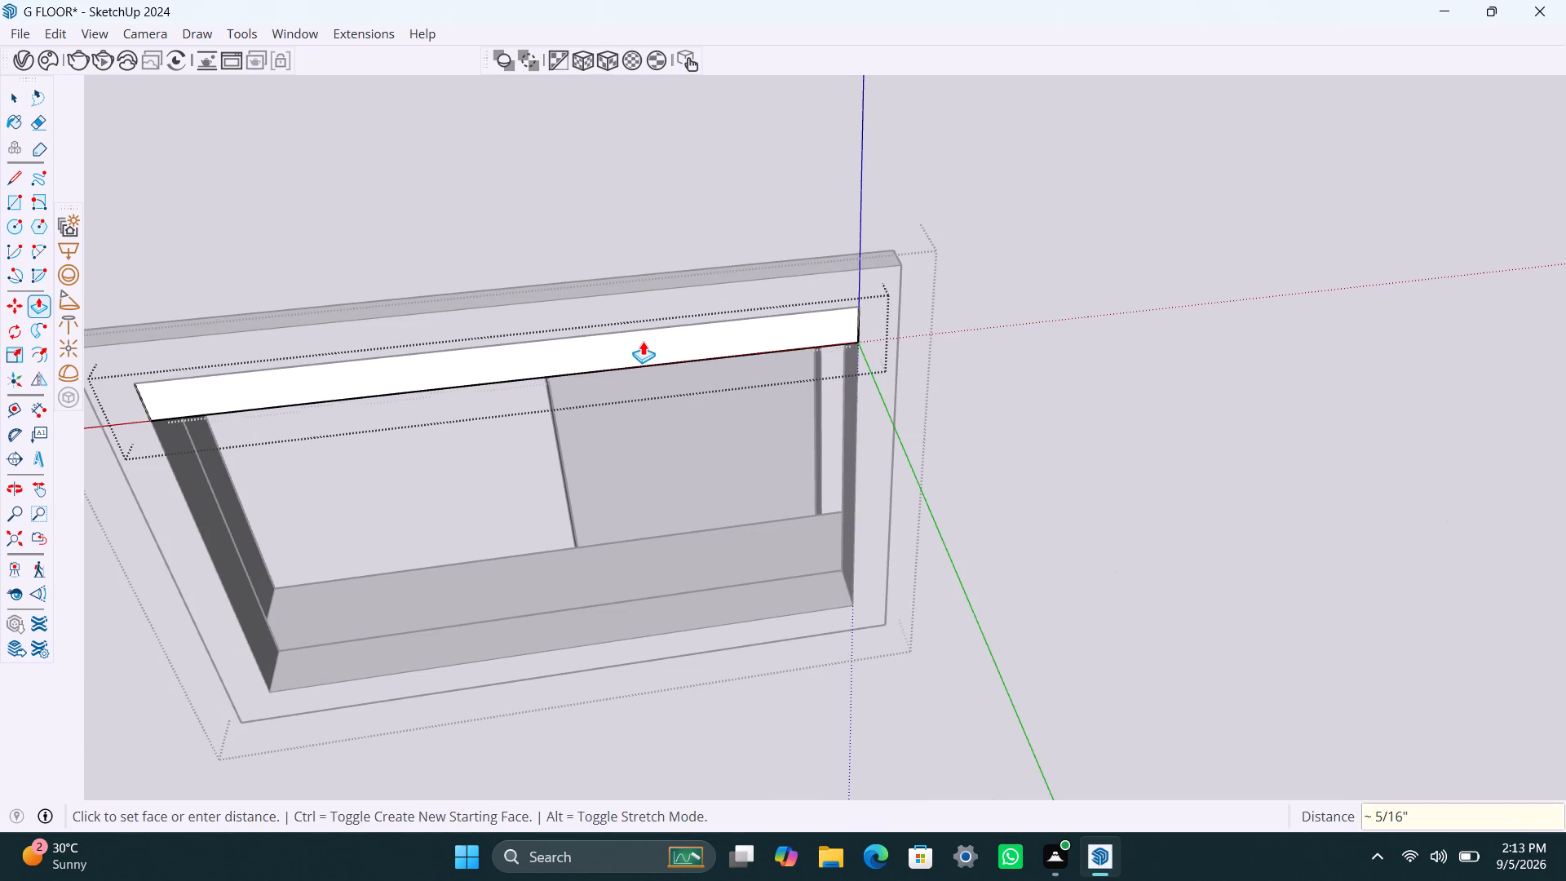
{"action": "key", "text": "space"}
{"action": "left_click", "coordinate": [1104, 274]}
Copy the slat 1' 6" down to the frame's lower inner corner, divide the copies into 6 equal spaces, and close the window group.
{"action": "scroll", "coordinate": [560, 410], "scroll_direction": "down", "scroll_amount": 3}
{"action": "left_click", "coordinate": [370, 408]}
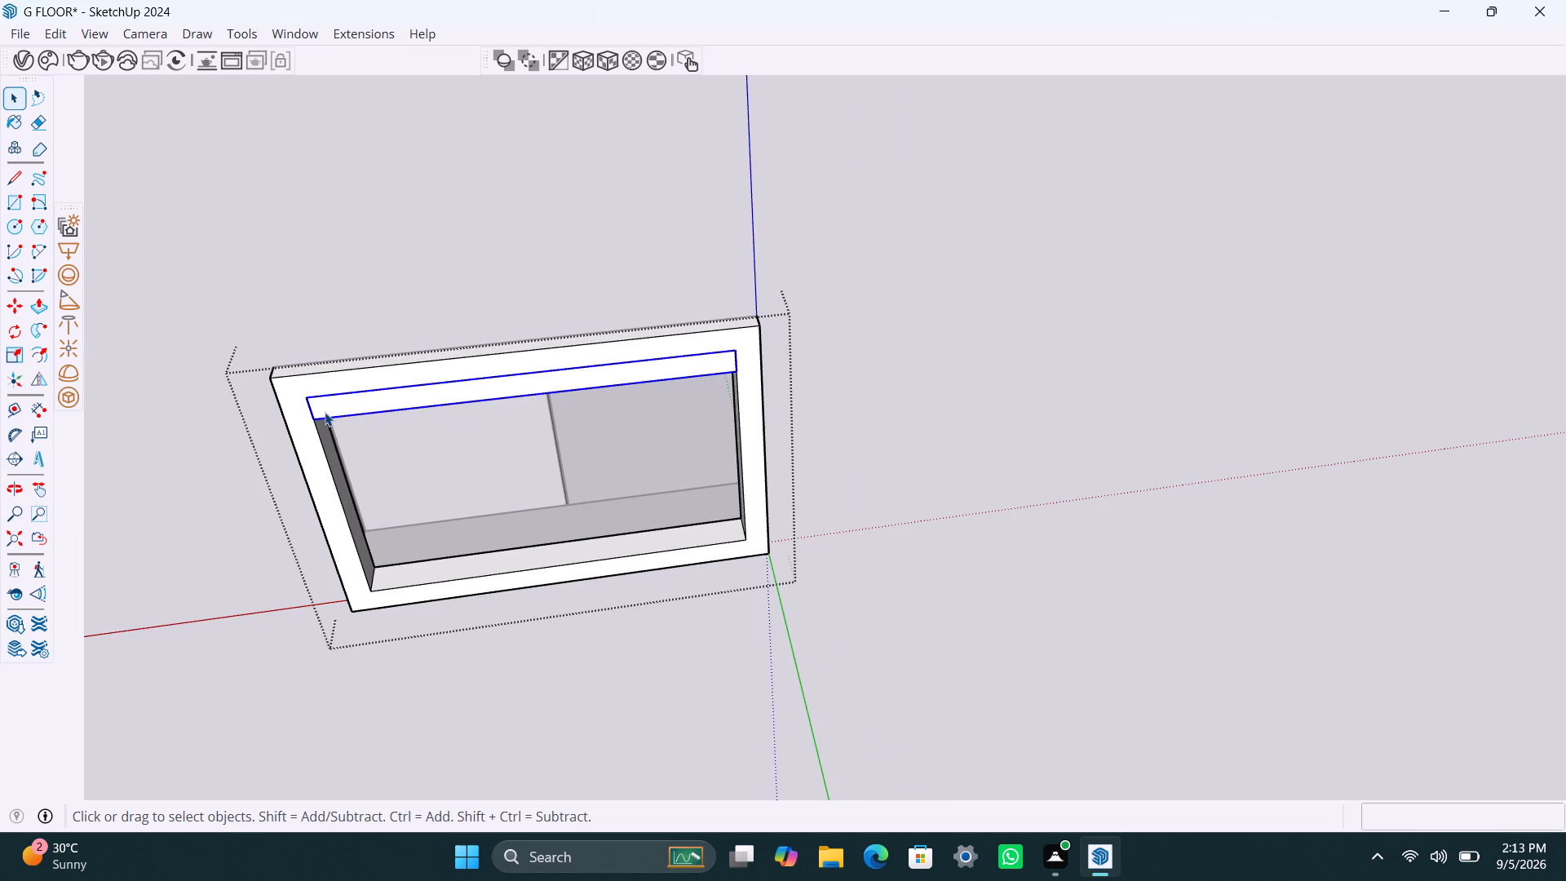
{"action": "scroll", "coordinate": [325, 412], "scroll_direction": "up", "scroll_amount": 4}
{"action": "key", "text": "m"}
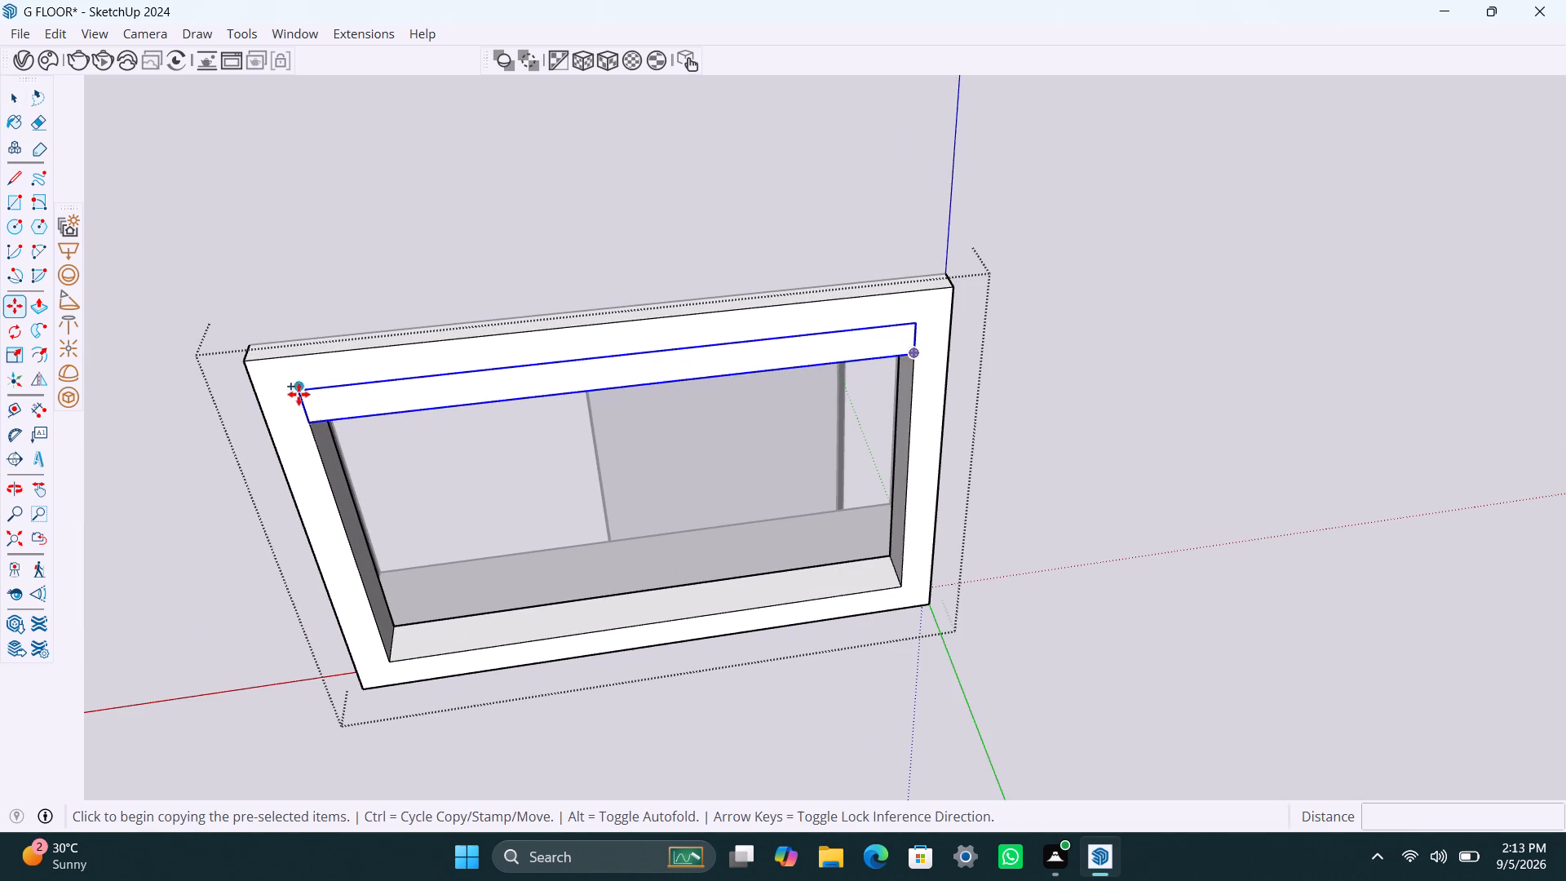
{"action": "left_click", "coordinate": [299, 392]}
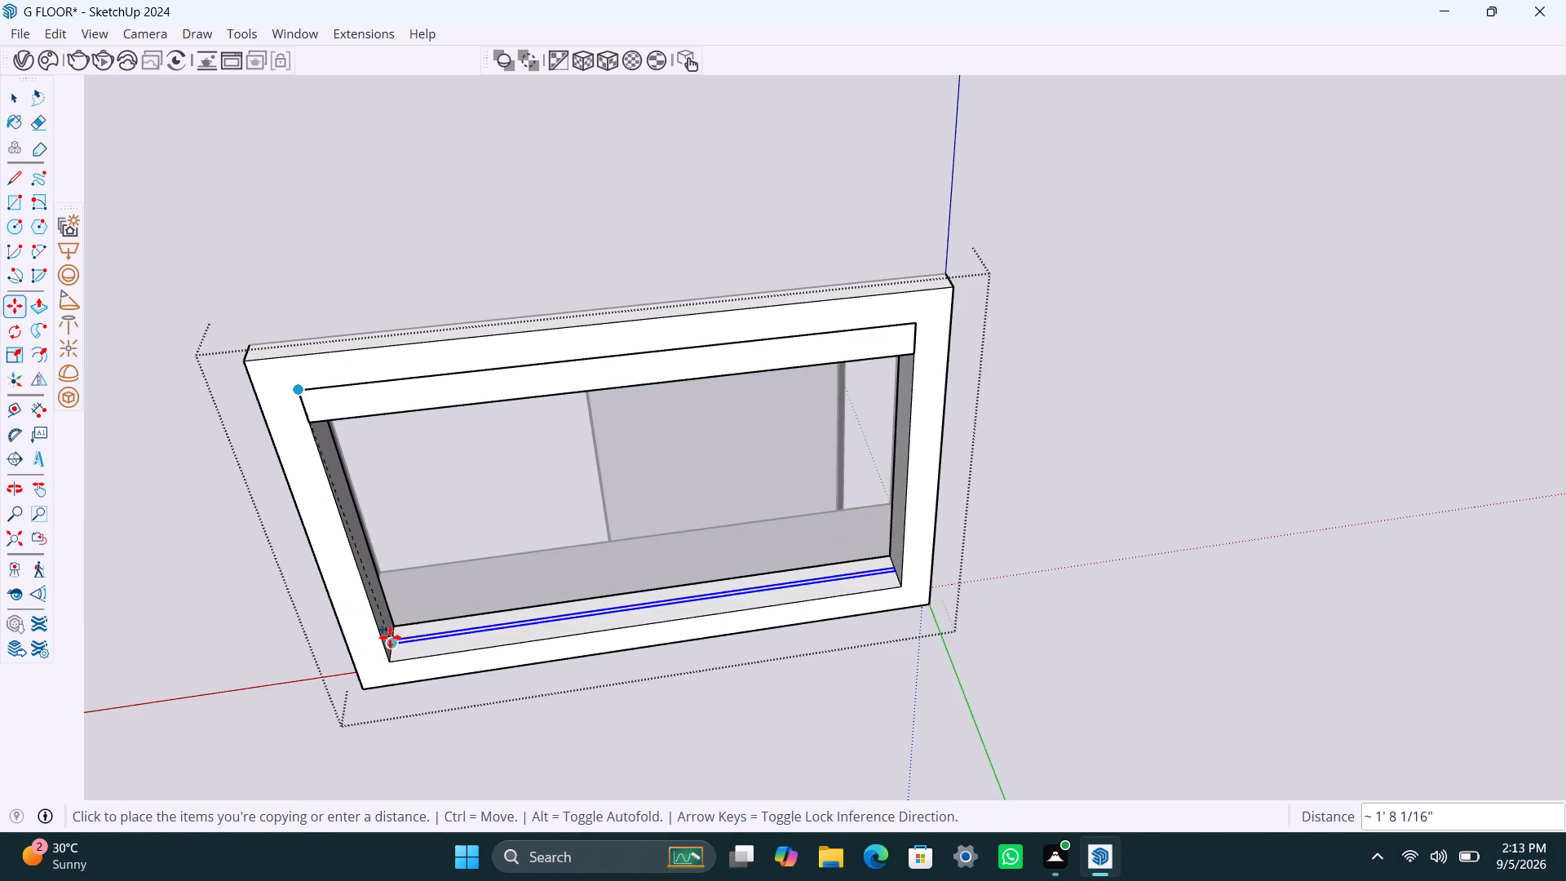
{"action": "key", "text": "Escape"}
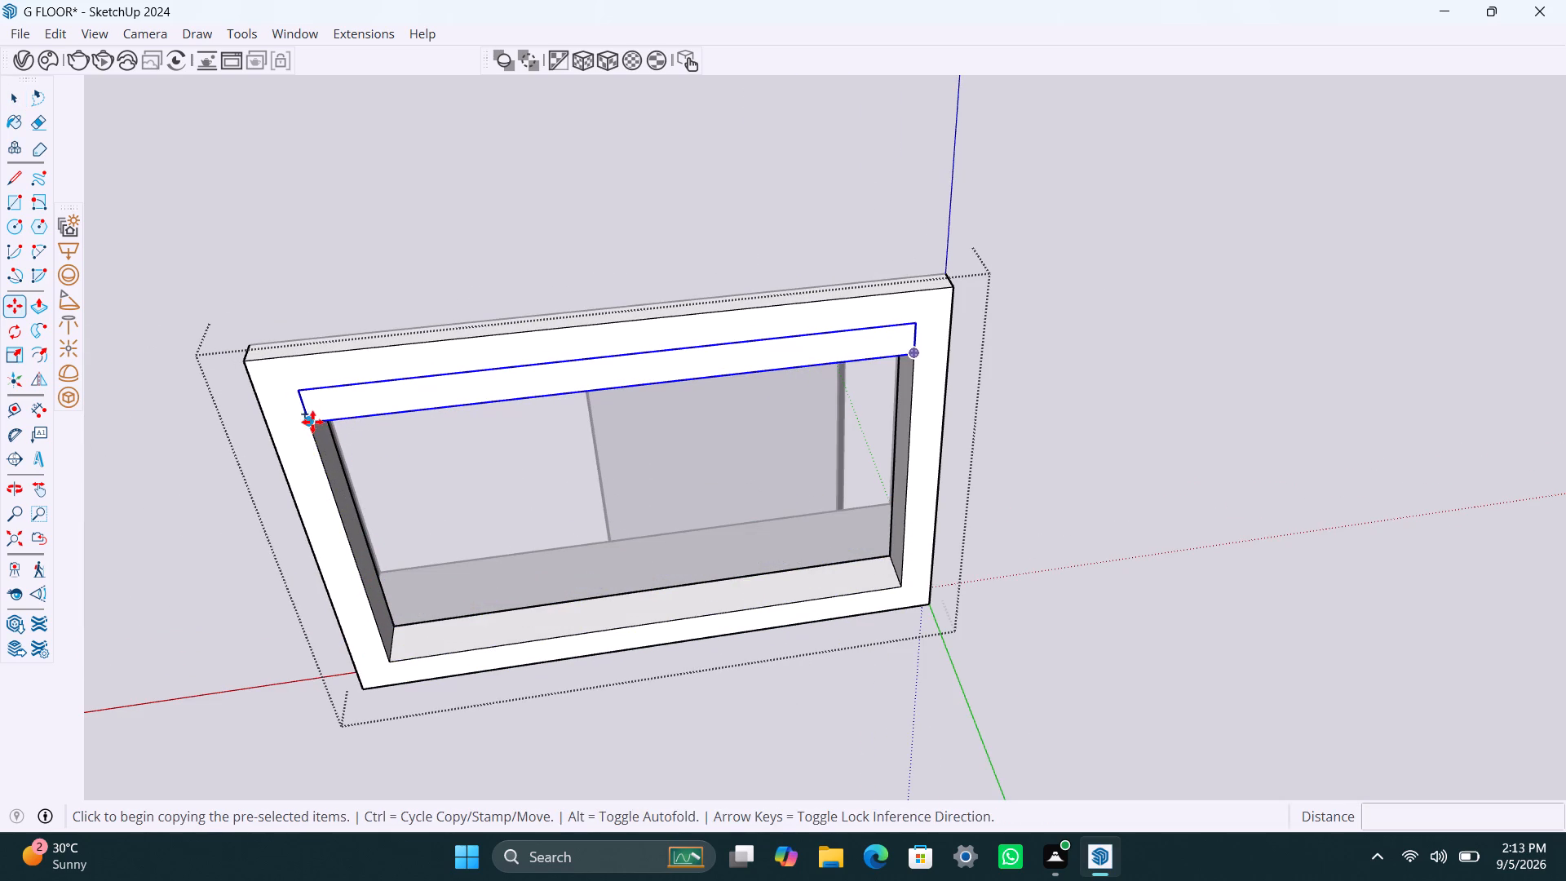
{"action": "left_click", "coordinate": [312, 422]}
{"action": "left_click", "coordinate": [391, 661]}
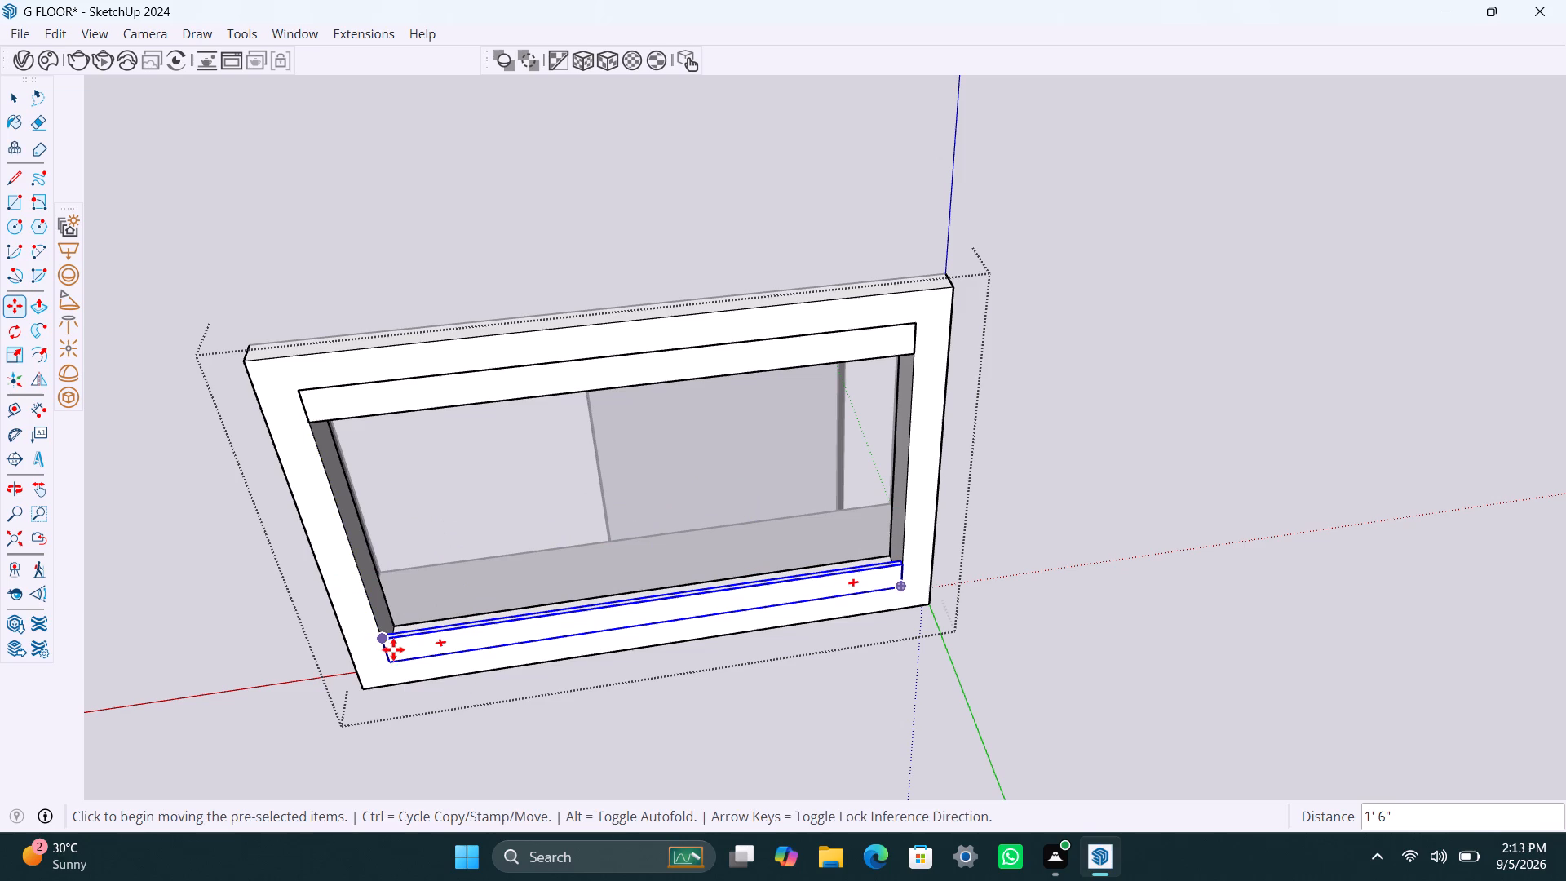
{"action": "type", "text": "/5"}
{"action": "key", "text": "Return"}
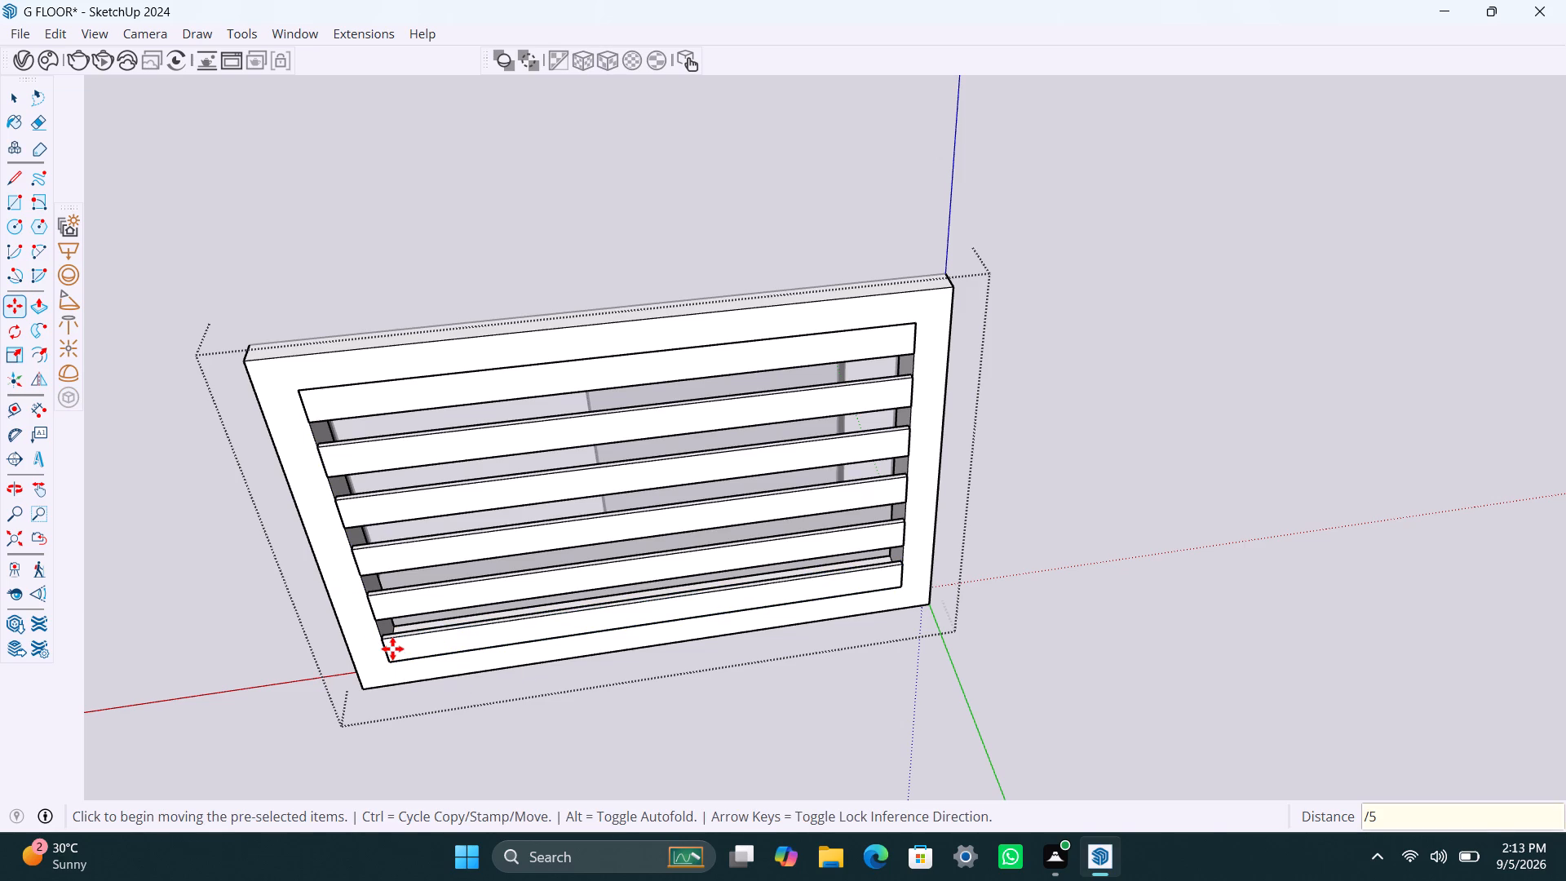
{"action": "type", "text": "/6"}
{"action": "key", "text": "Return"}
{"action": "key", "text": "space"}
{"action": "left_click", "coordinate": [1041, 442]}
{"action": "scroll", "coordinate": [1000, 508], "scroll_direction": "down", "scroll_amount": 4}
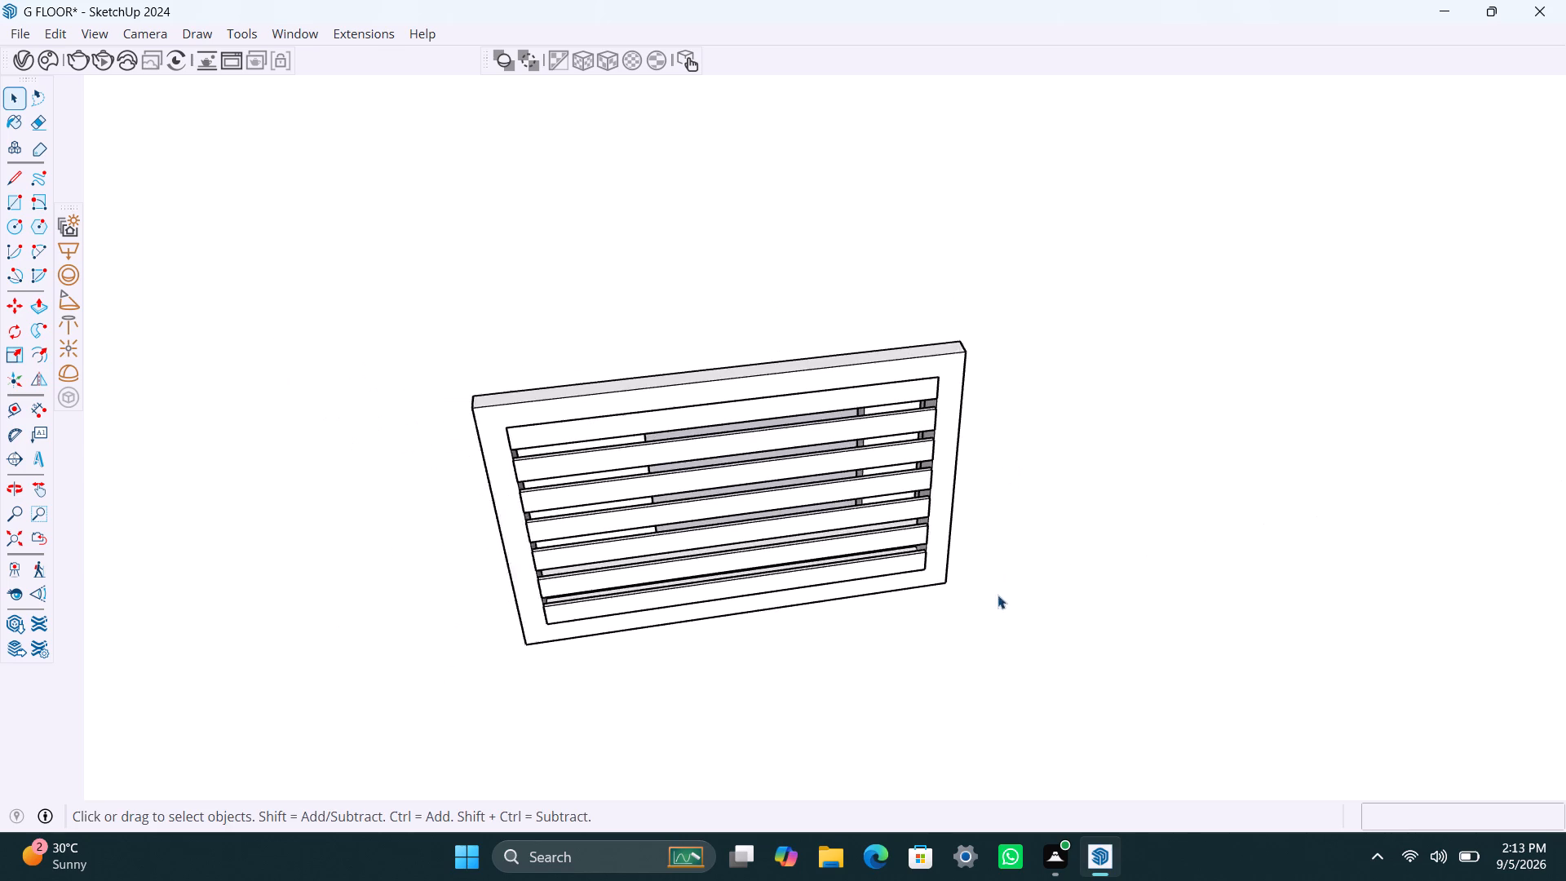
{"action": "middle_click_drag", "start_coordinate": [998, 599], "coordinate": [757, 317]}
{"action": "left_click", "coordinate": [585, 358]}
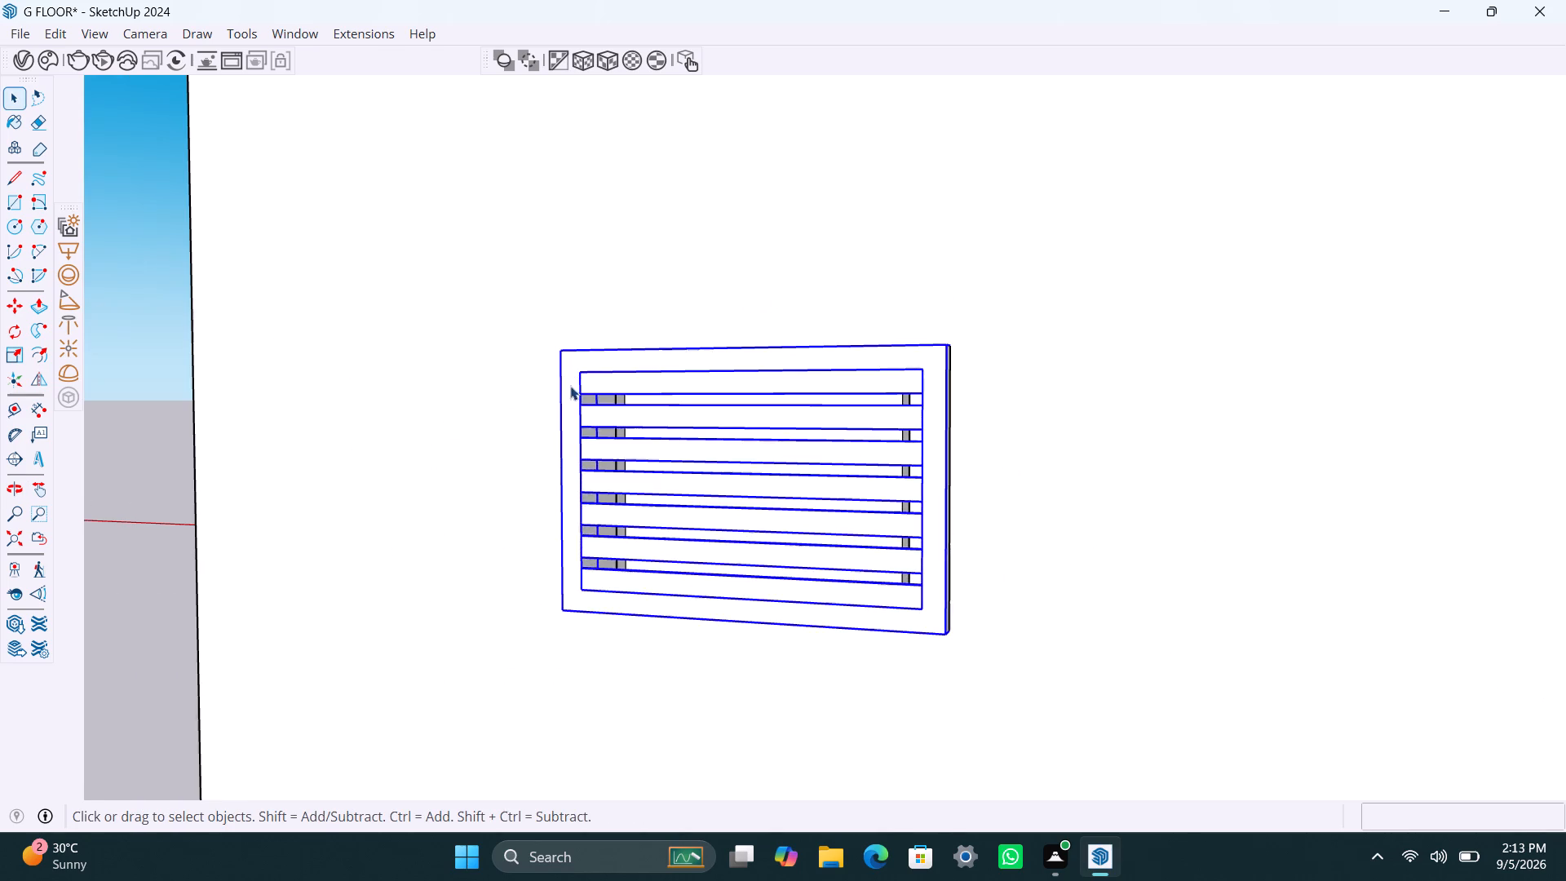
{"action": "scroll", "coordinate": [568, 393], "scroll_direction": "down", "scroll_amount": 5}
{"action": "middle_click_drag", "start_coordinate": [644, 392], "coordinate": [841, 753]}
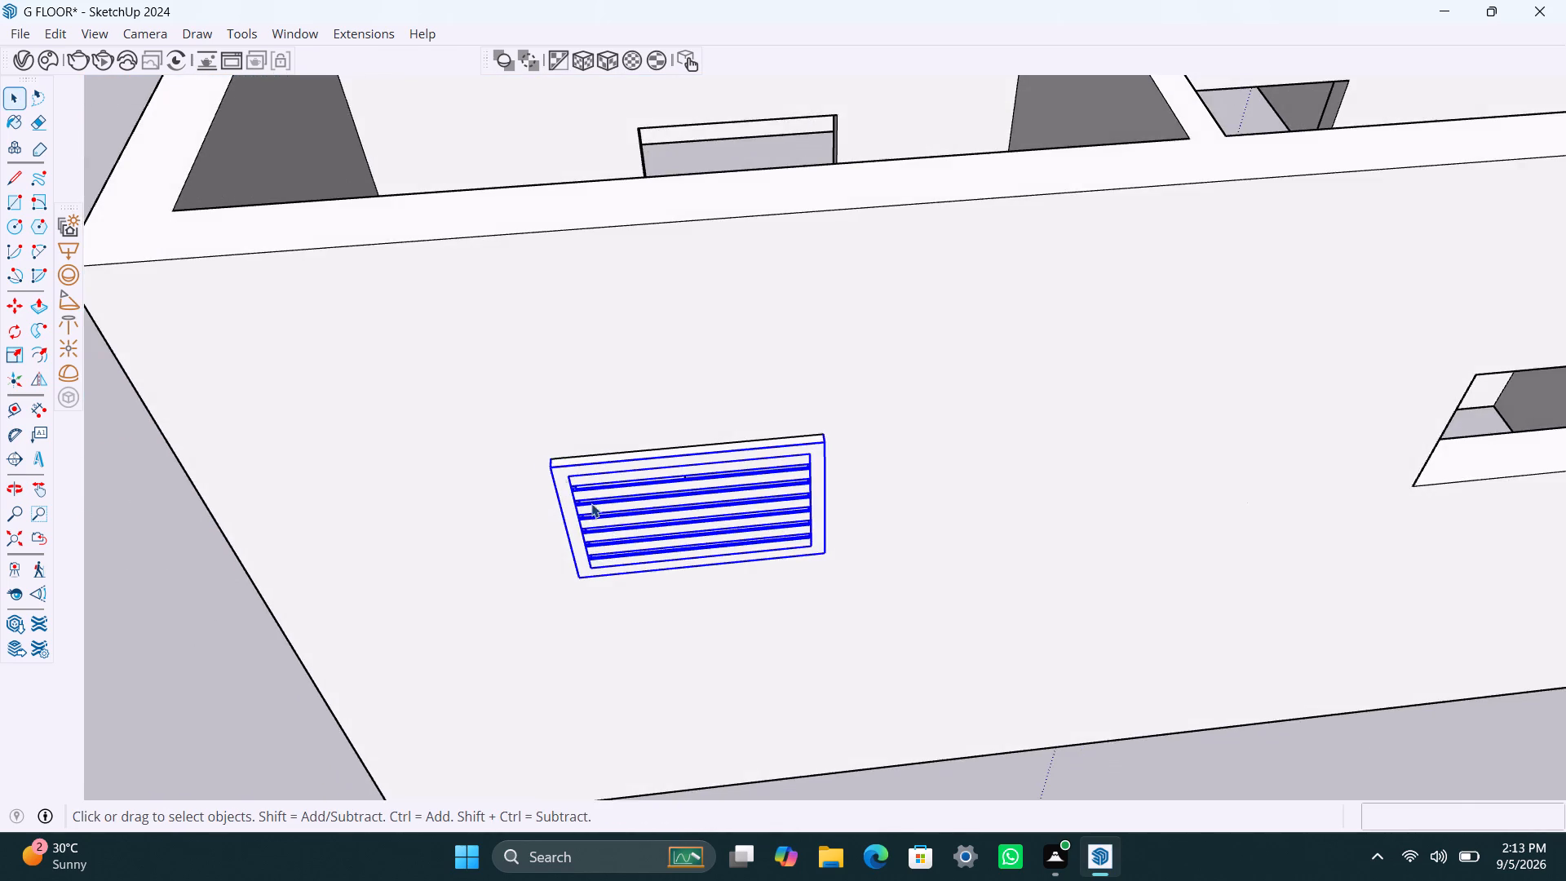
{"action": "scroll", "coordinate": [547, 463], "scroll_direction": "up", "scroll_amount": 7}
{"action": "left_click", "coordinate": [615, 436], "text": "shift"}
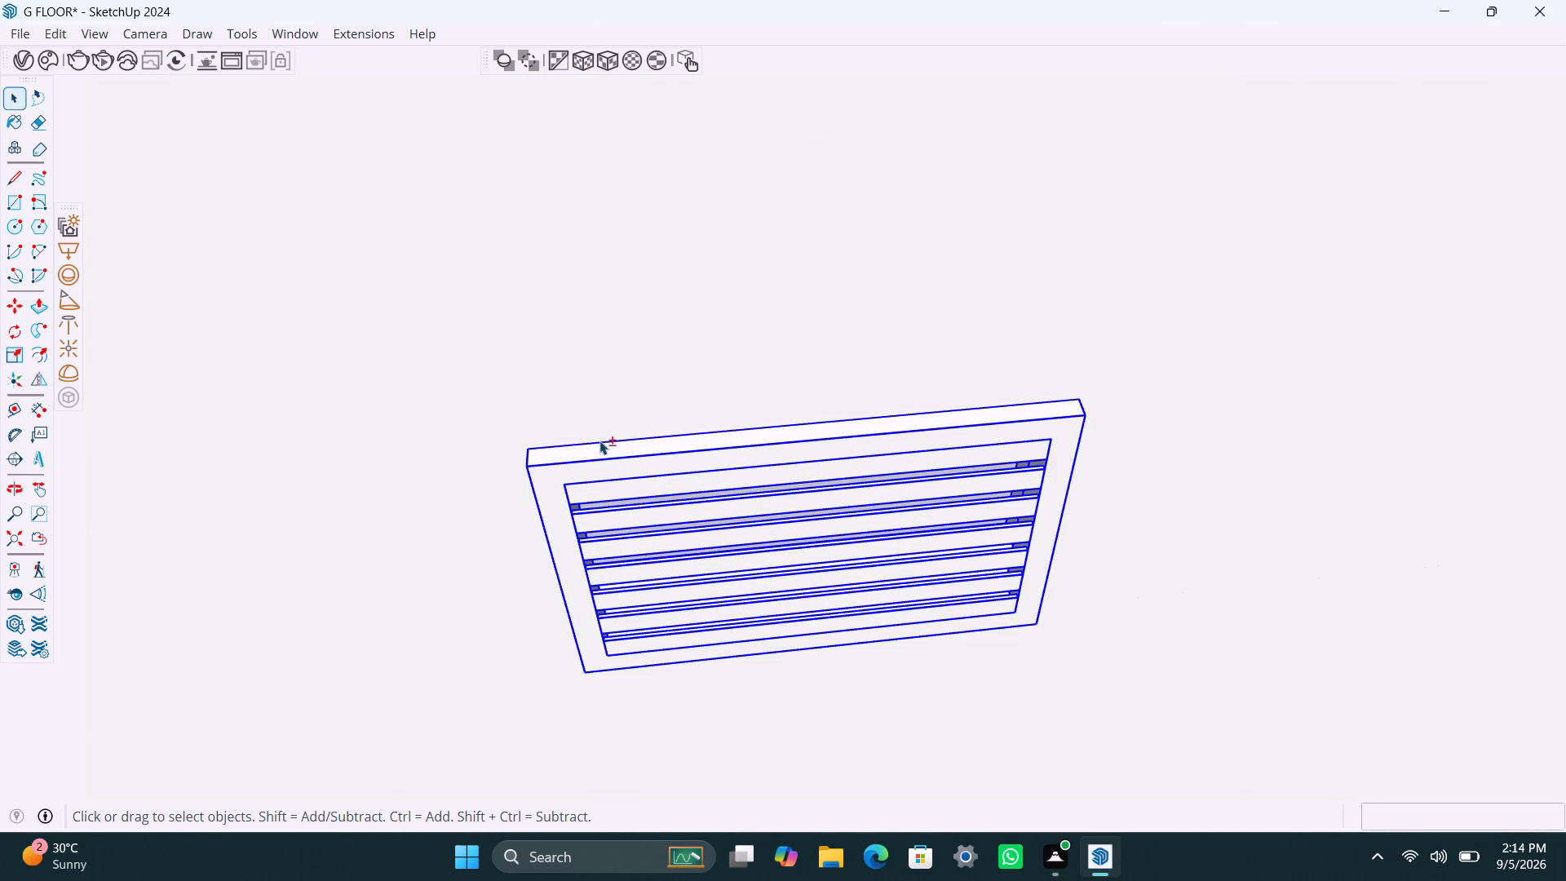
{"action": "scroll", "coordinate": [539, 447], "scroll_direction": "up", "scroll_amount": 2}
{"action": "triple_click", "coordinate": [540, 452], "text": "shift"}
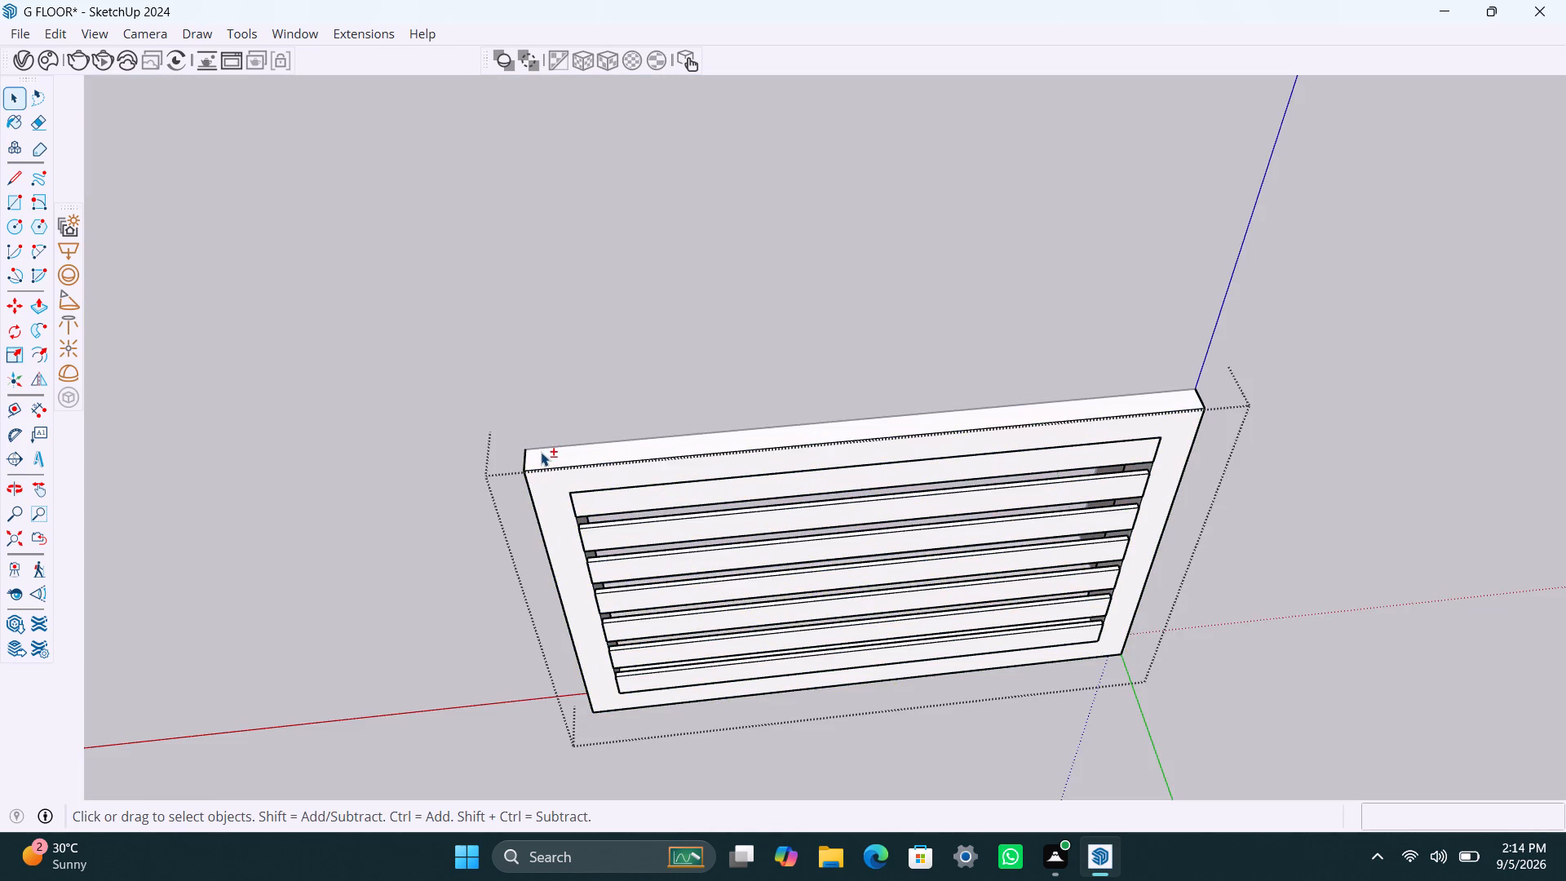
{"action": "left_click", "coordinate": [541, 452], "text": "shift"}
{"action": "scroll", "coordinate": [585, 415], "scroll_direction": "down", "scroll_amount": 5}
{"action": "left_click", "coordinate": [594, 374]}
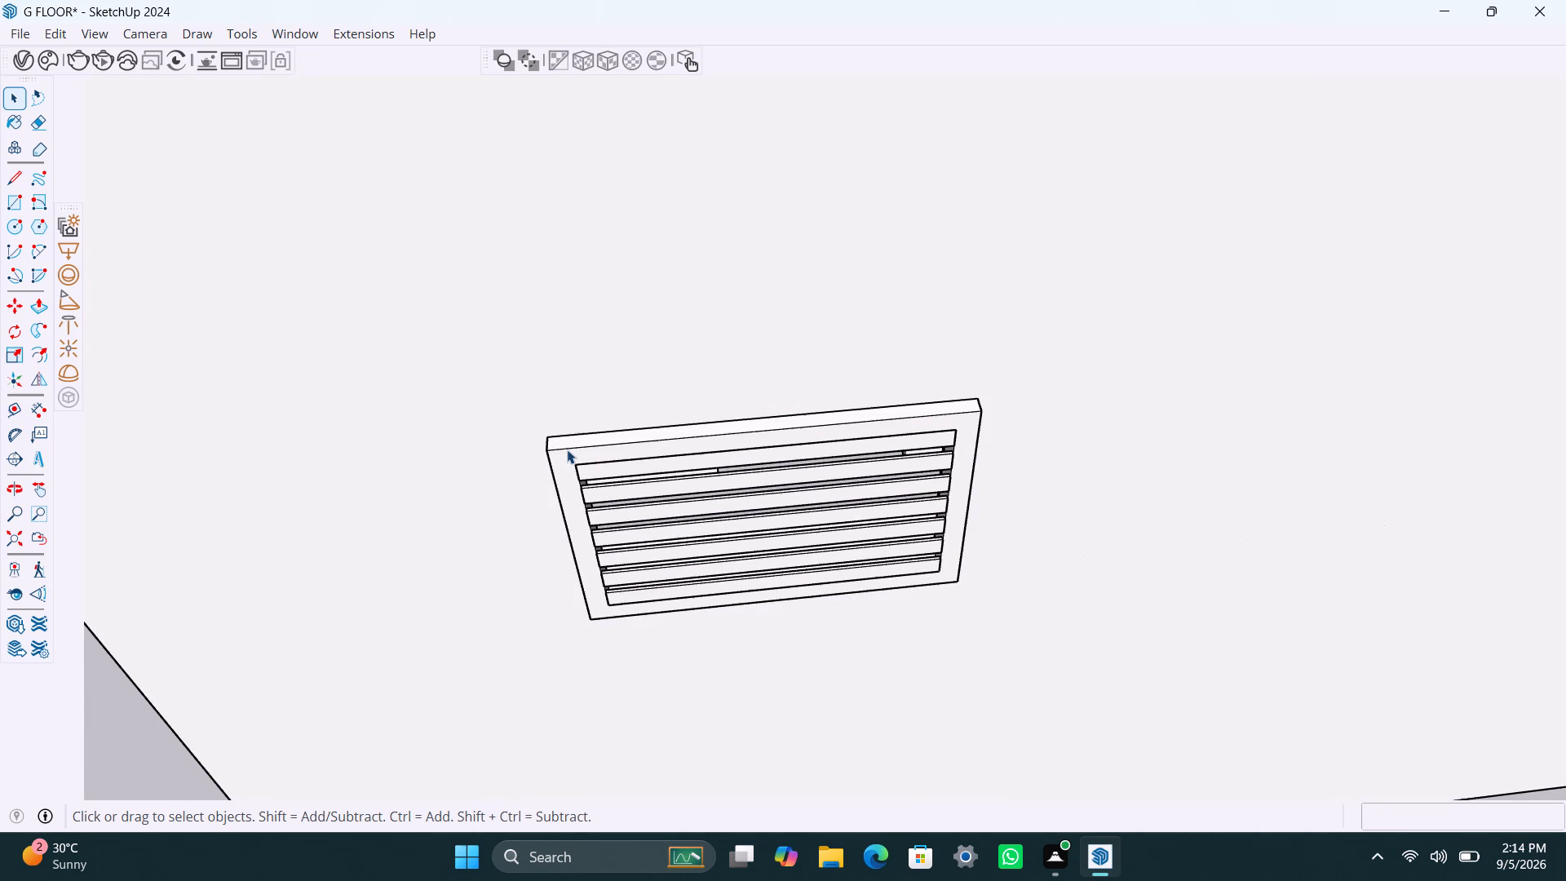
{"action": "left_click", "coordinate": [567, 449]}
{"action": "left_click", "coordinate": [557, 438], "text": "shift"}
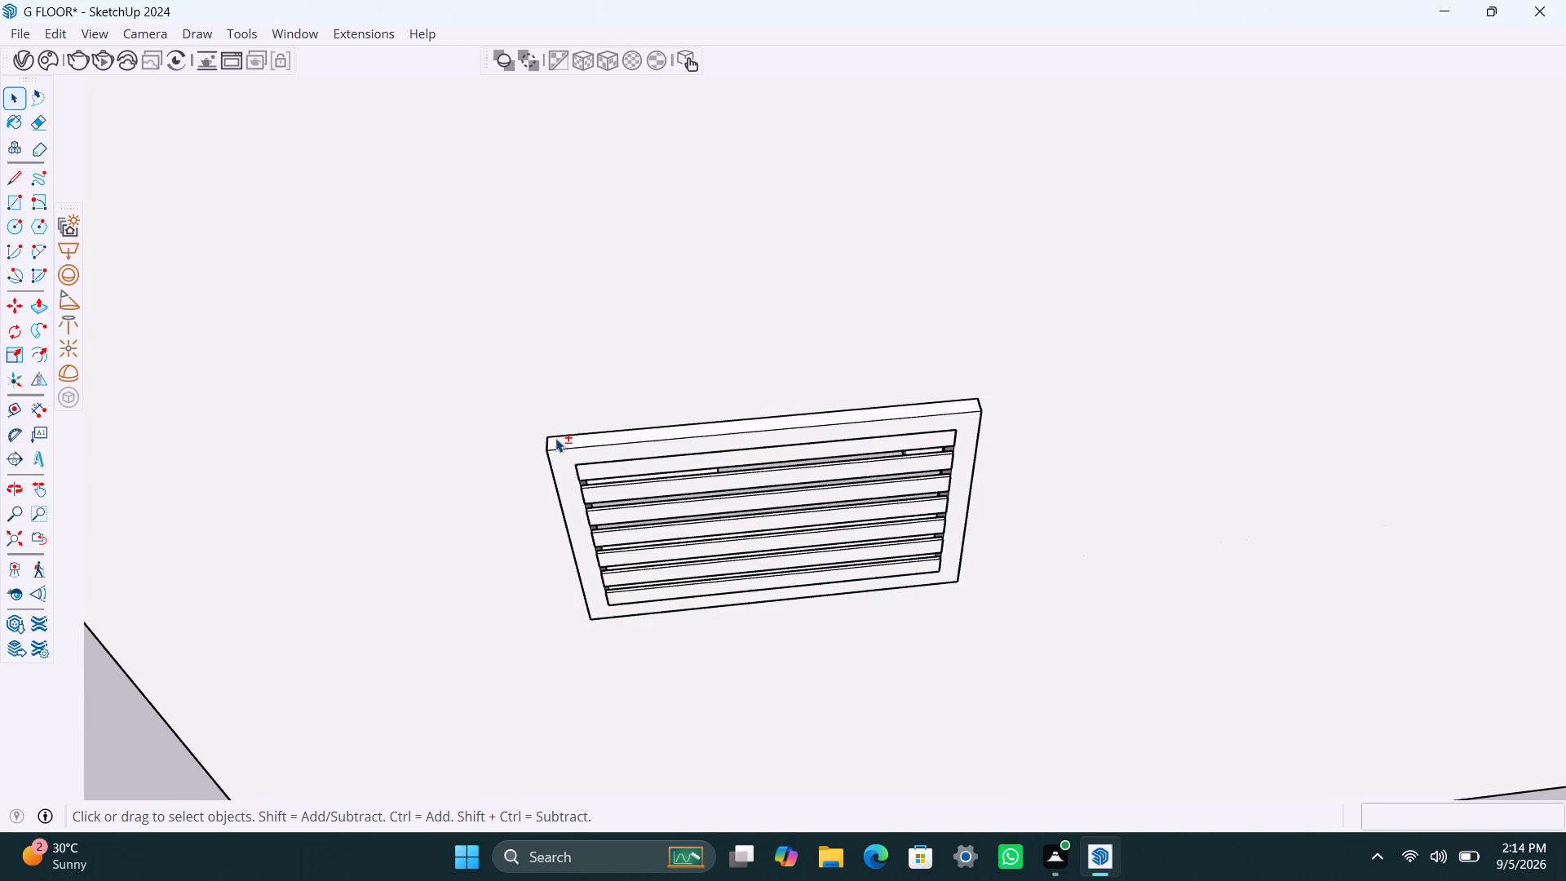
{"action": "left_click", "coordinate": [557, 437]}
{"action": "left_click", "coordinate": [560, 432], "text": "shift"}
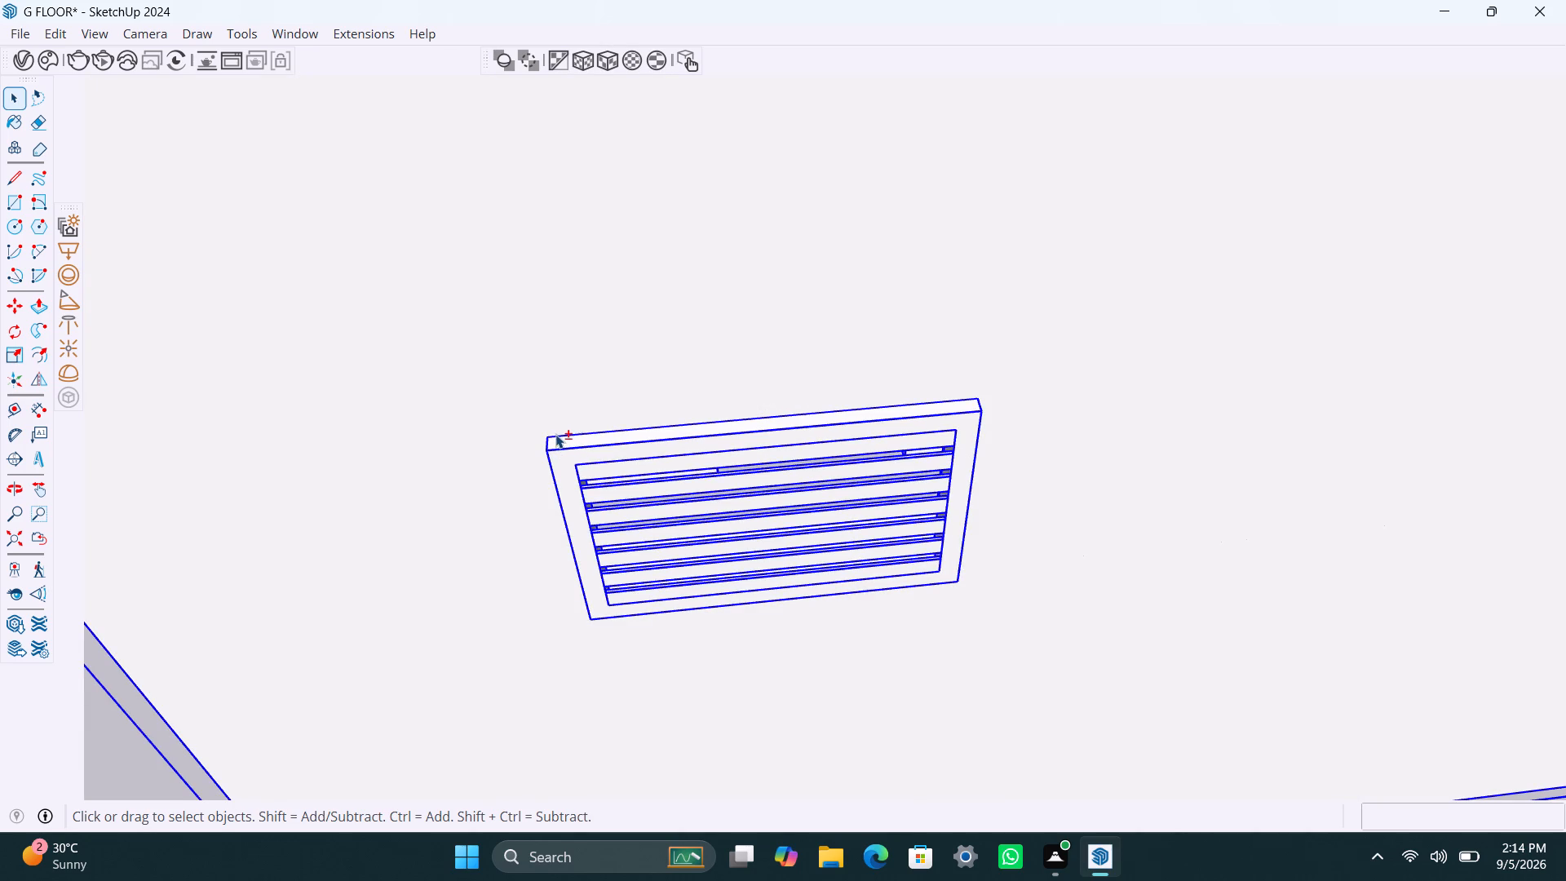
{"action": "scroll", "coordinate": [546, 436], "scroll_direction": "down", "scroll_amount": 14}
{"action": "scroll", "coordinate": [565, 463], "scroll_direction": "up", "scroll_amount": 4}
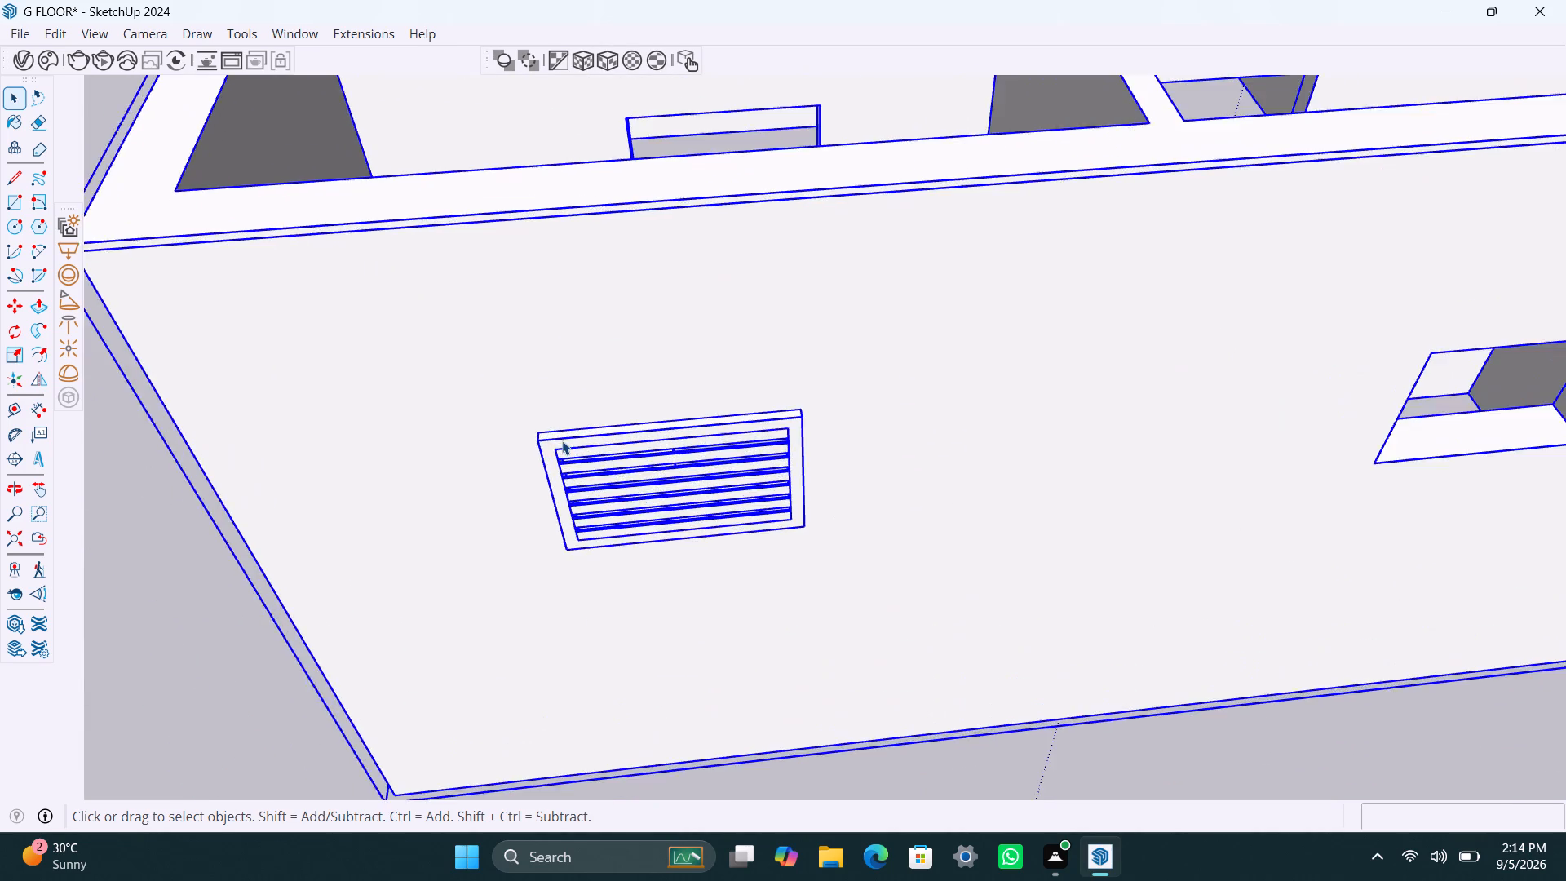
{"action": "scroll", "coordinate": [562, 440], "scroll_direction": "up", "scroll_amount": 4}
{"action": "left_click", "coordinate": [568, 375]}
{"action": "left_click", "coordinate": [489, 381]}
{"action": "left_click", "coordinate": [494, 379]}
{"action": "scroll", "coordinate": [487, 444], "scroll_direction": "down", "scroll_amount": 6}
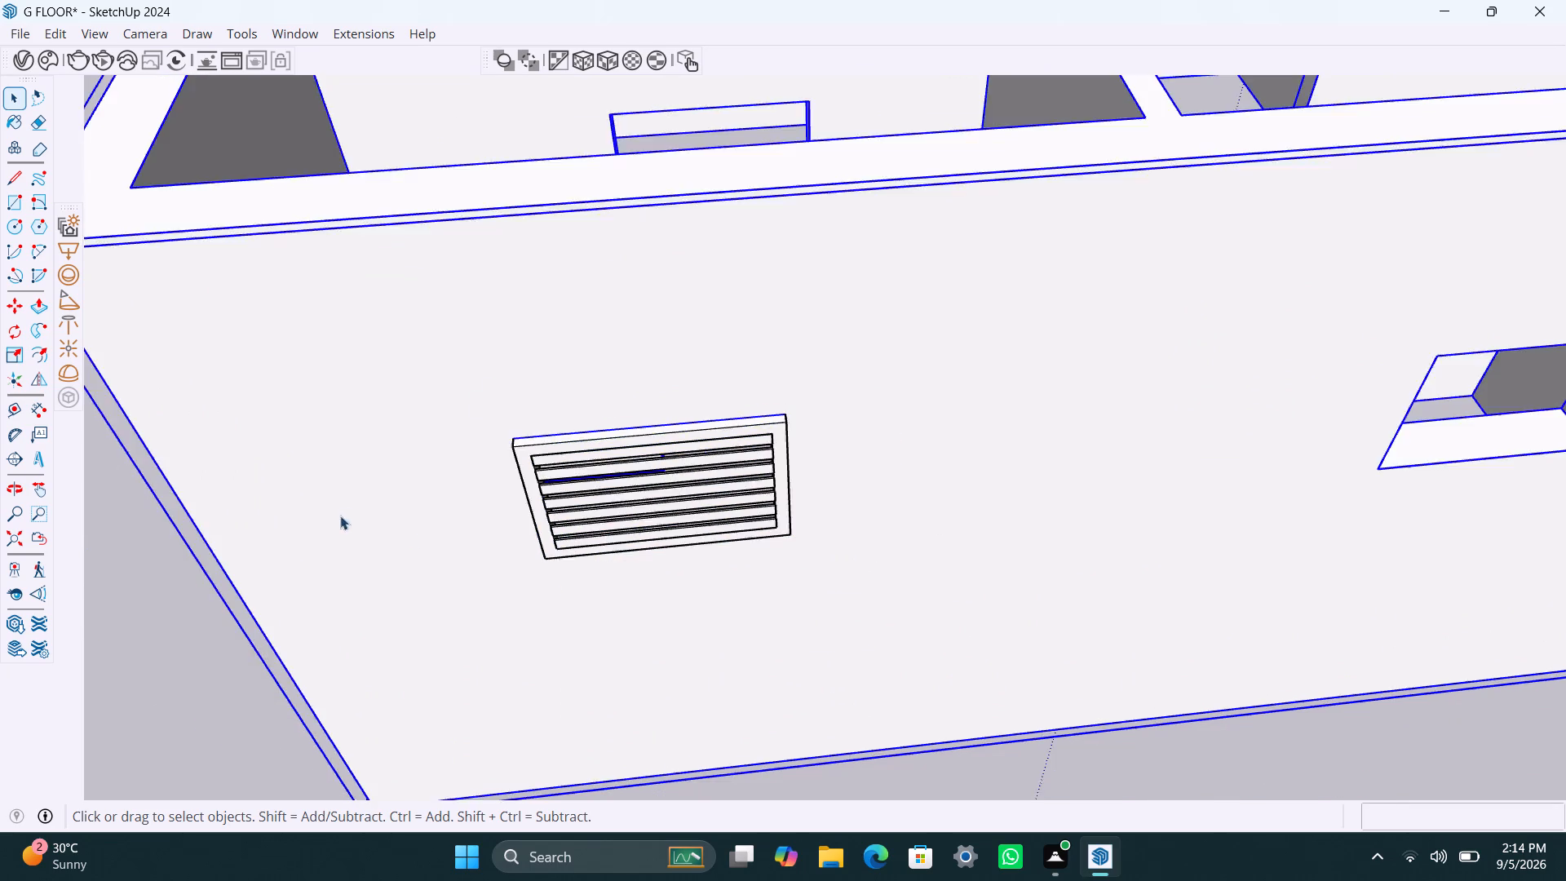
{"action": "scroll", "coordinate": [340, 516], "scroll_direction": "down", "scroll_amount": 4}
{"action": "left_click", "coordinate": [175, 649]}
Copy the louvred window group from its upper corner to the matching corner of the neighbouring small opening, about 10' 8 9/16" along the wall.
{"action": "scroll", "coordinate": [459, 523], "scroll_direction": "up", "scroll_amount": 3}
{"action": "left_click", "coordinate": [480, 450]}
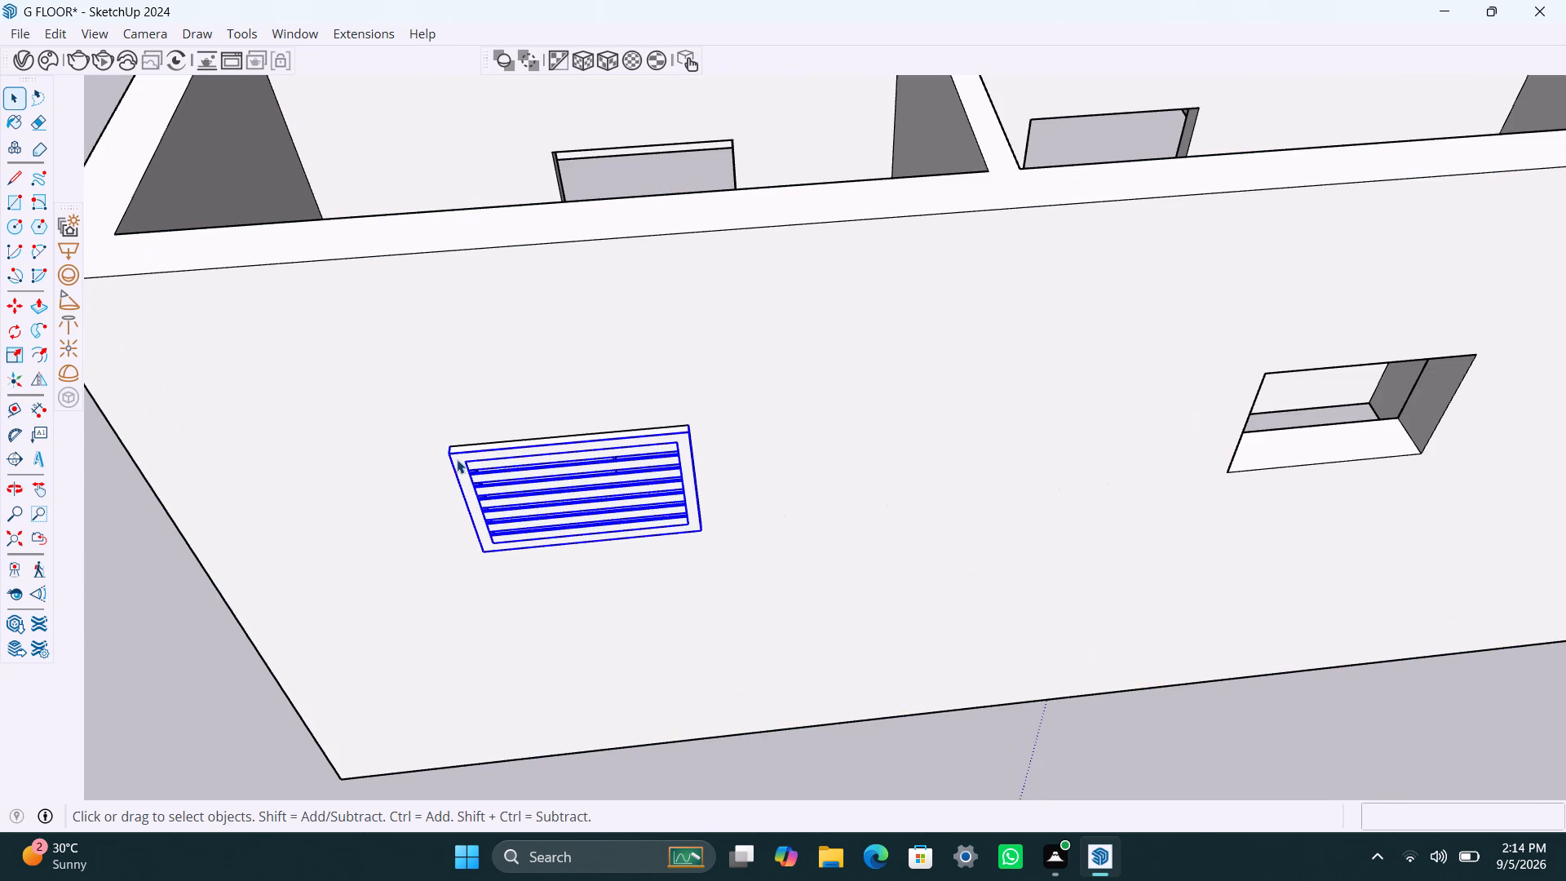
{"action": "key", "text": "m"}
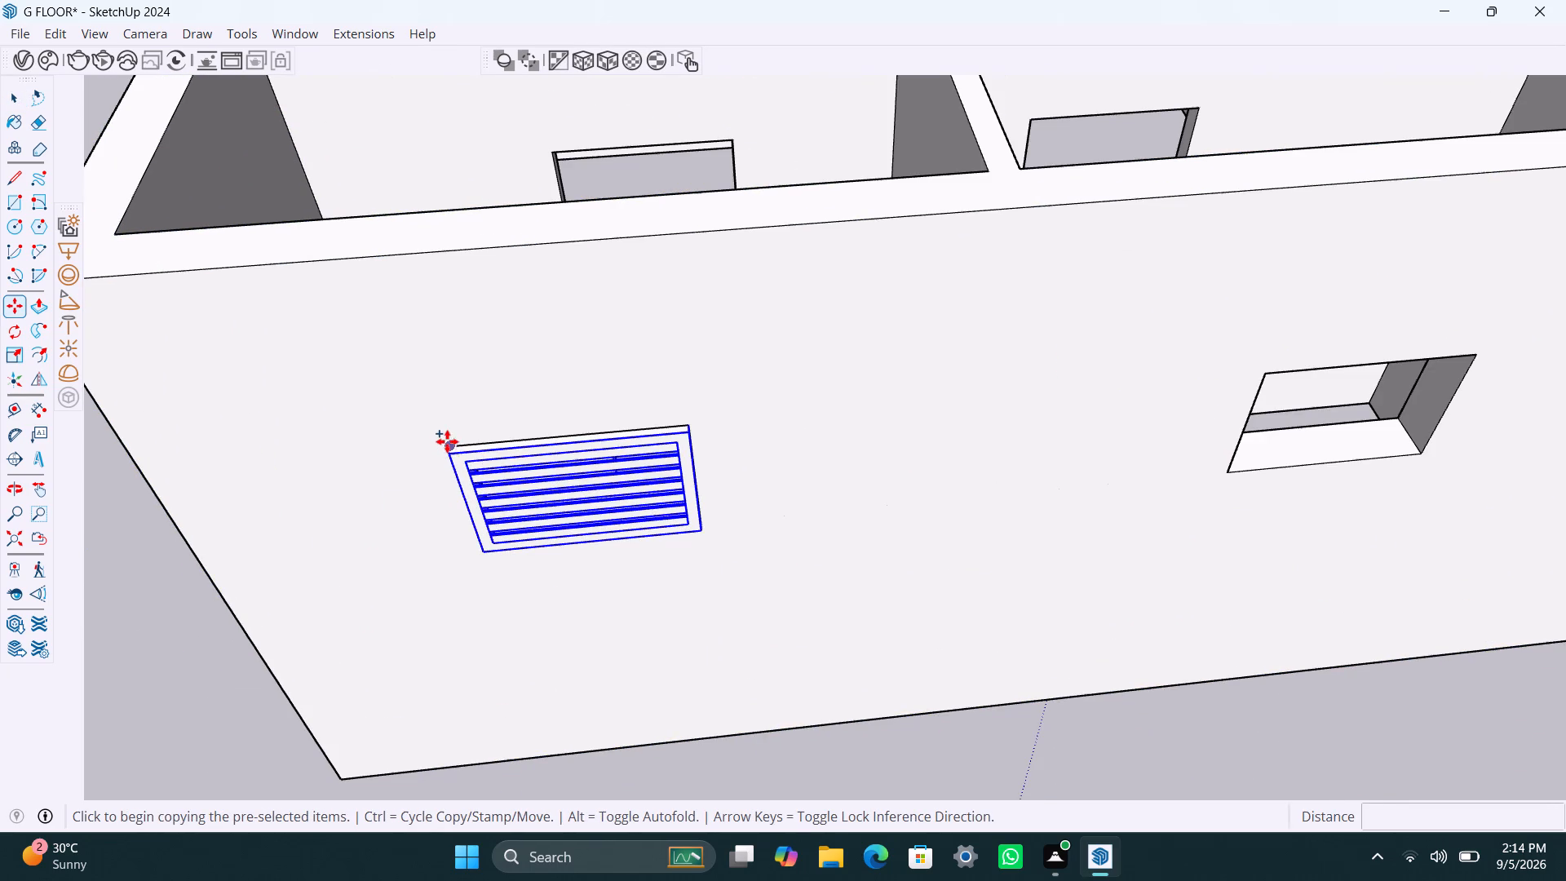
{"action": "scroll", "coordinate": [441, 446], "scroll_direction": "up", "scroll_amount": 8}
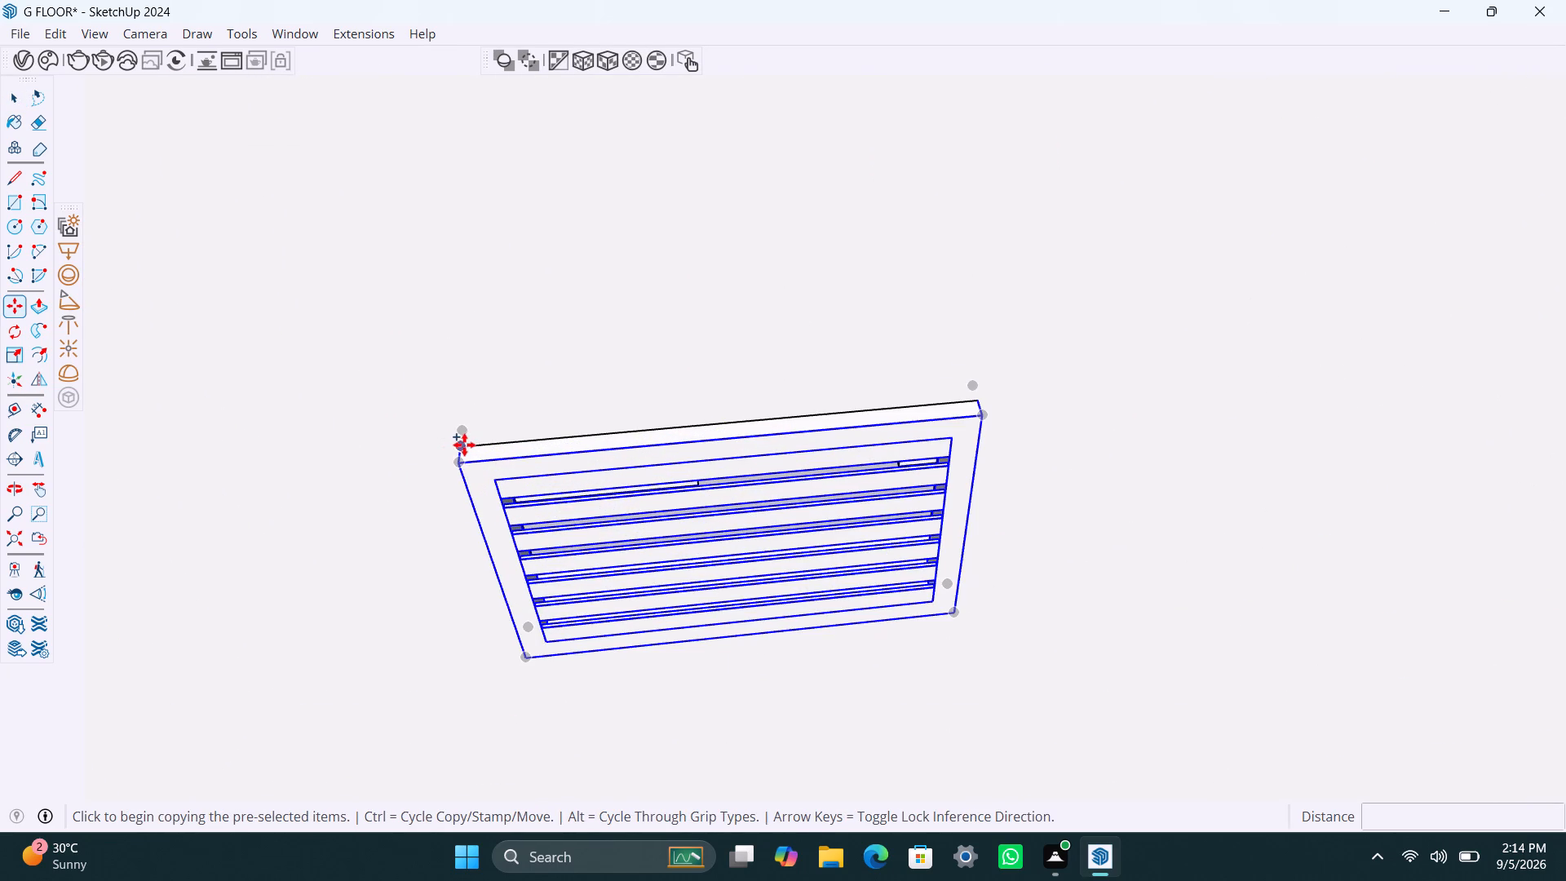
{"action": "left_click", "coordinate": [467, 445]}
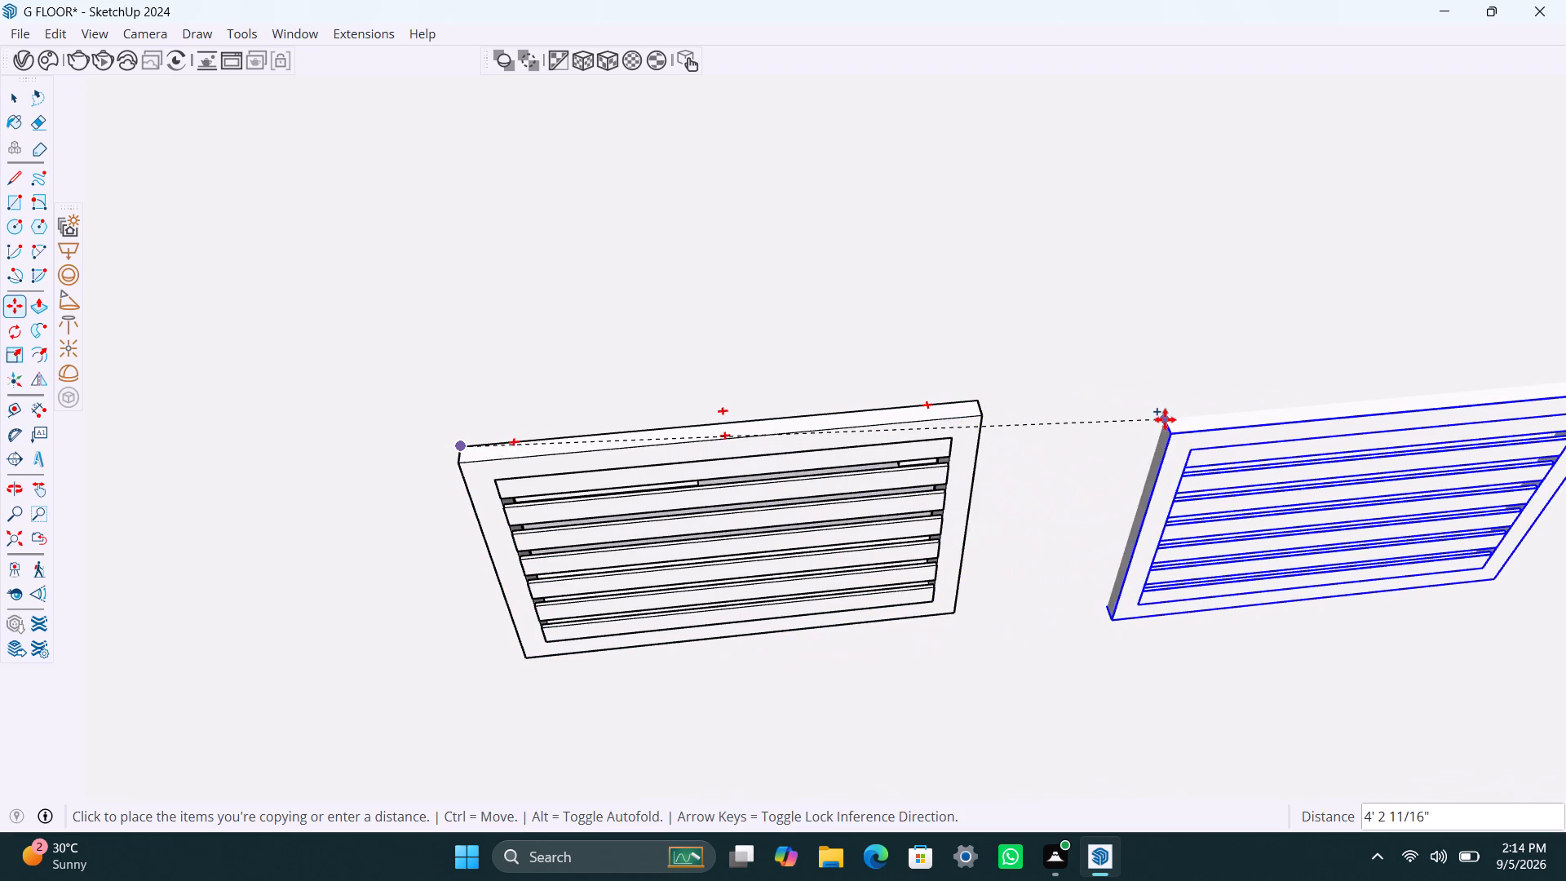
{"action": "scroll", "coordinate": [1165, 419], "scroll_direction": "down", "scroll_amount": 11}
{"action": "middle_click_drag", "start_coordinate": [1209, 396], "coordinate": [1129, 415], "text": "shift"}
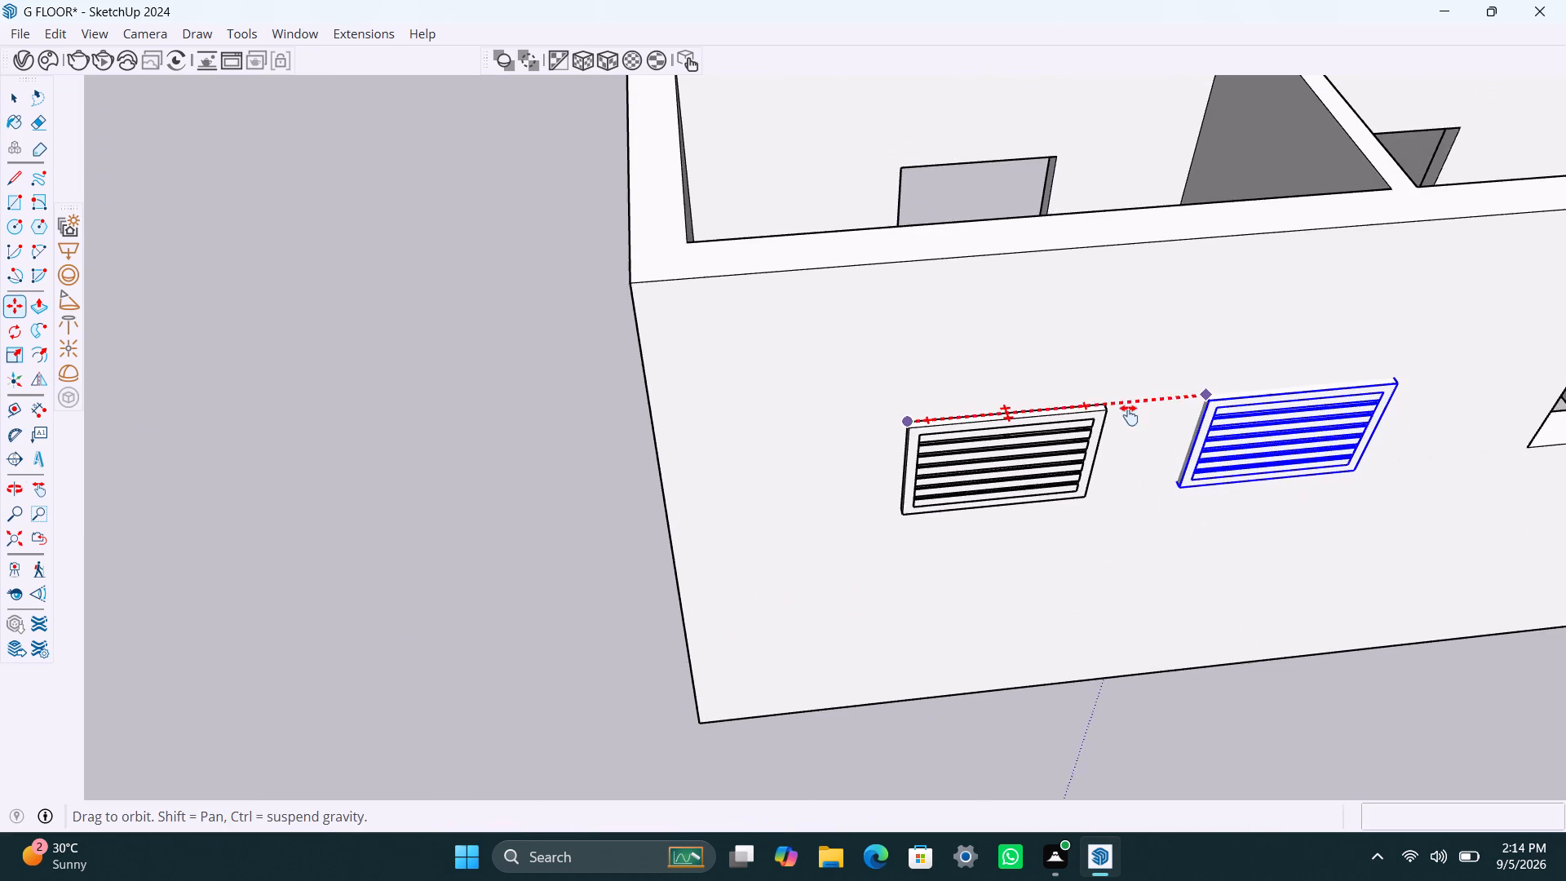
{"action": "middle_click_drag", "start_coordinate": [1129, 415], "coordinate": [804, 447], "text": "shift"}
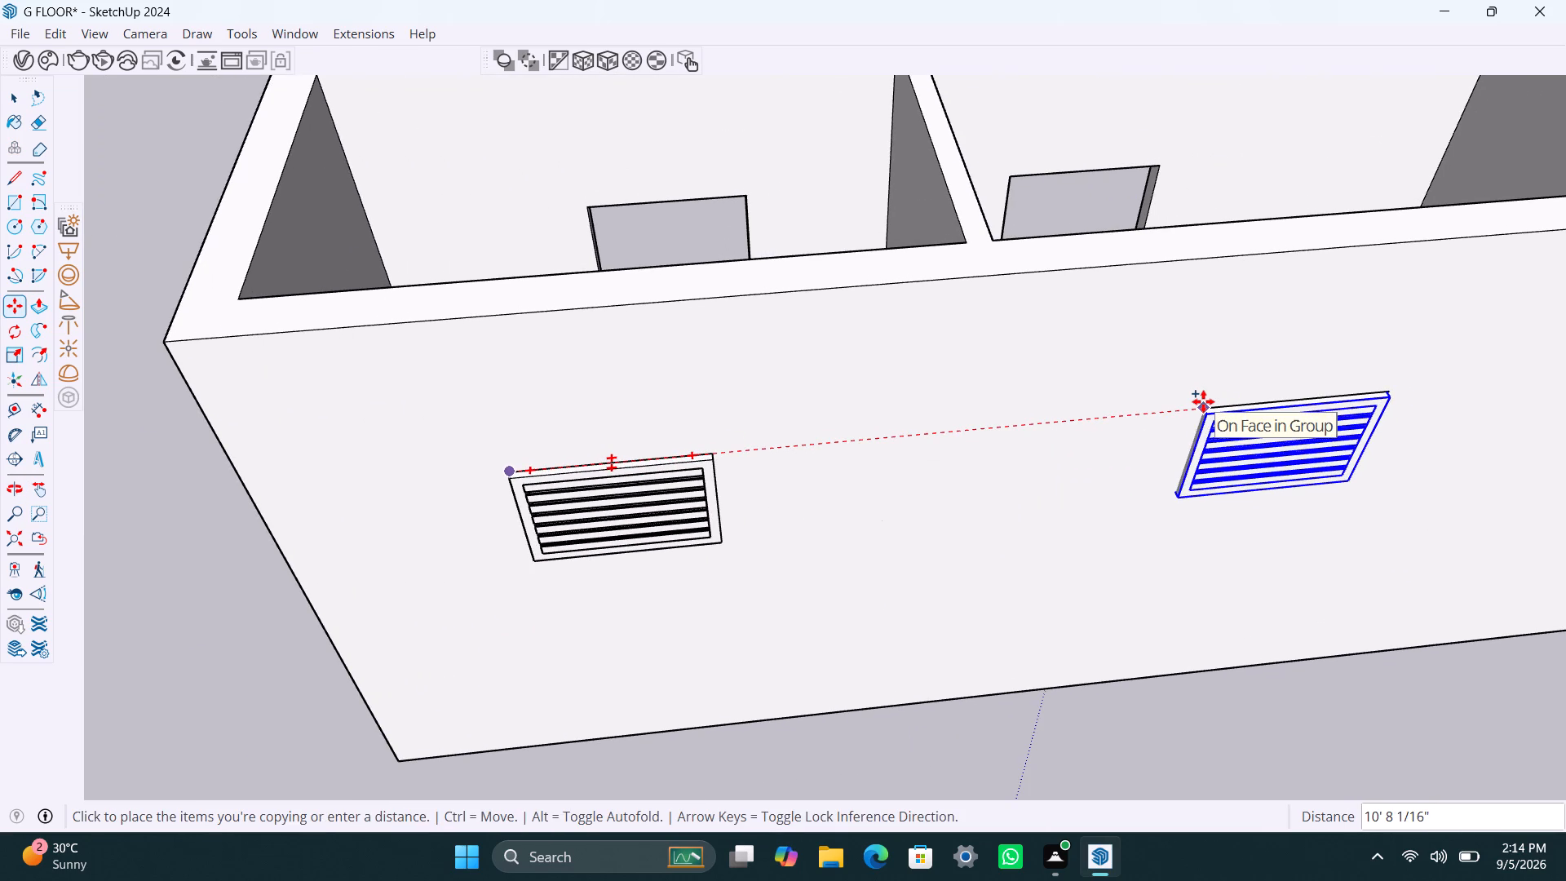
{"action": "scroll", "coordinate": [1204, 401], "scroll_direction": "up", "scroll_amount": 6}
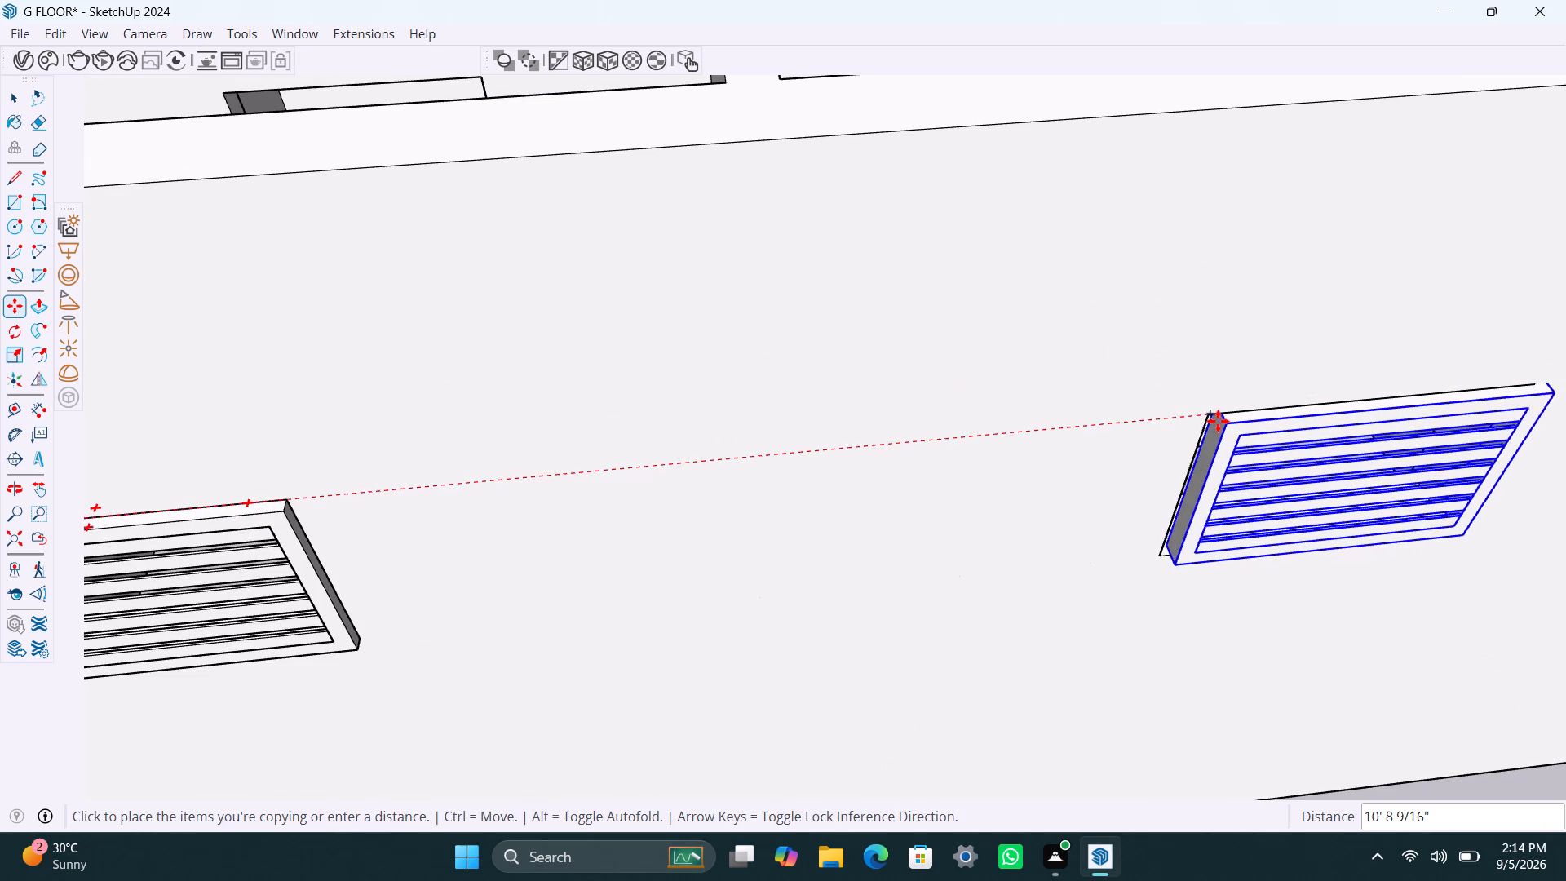
{"action": "left_click", "coordinate": [1214, 422]}
Draw a 4' by 4' rectangle over the square window opening nearest the corner on the adjoining long wall and group it with its edges.
{"action": "scroll", "coordinate": [1034, 440], "scroll_direction": "down", "scroll_amount": 17}
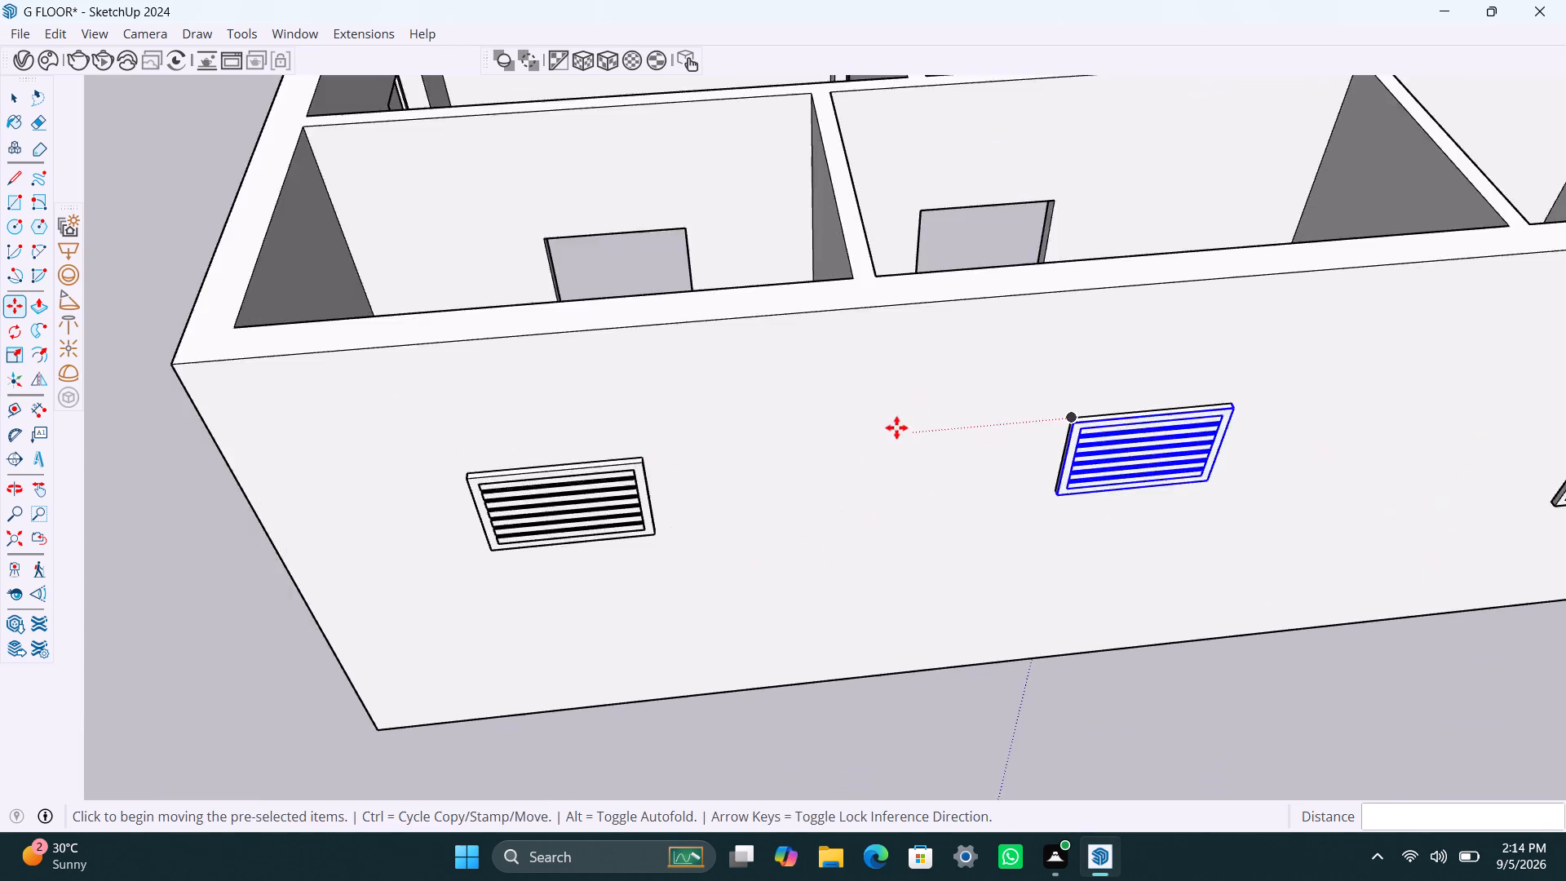
{"action": "scroll", "coordinate": [896, 427], "scroll_direction": "down", "scroll_amount": 12}
{"action": "middle_click_drag", "start_coordinate": [918, 601], "coordinate": [624, 385]}
{"action": "scroll", "coordinate": [1130, 468], "scroll_direction": "up", "scroll_amount": 4}
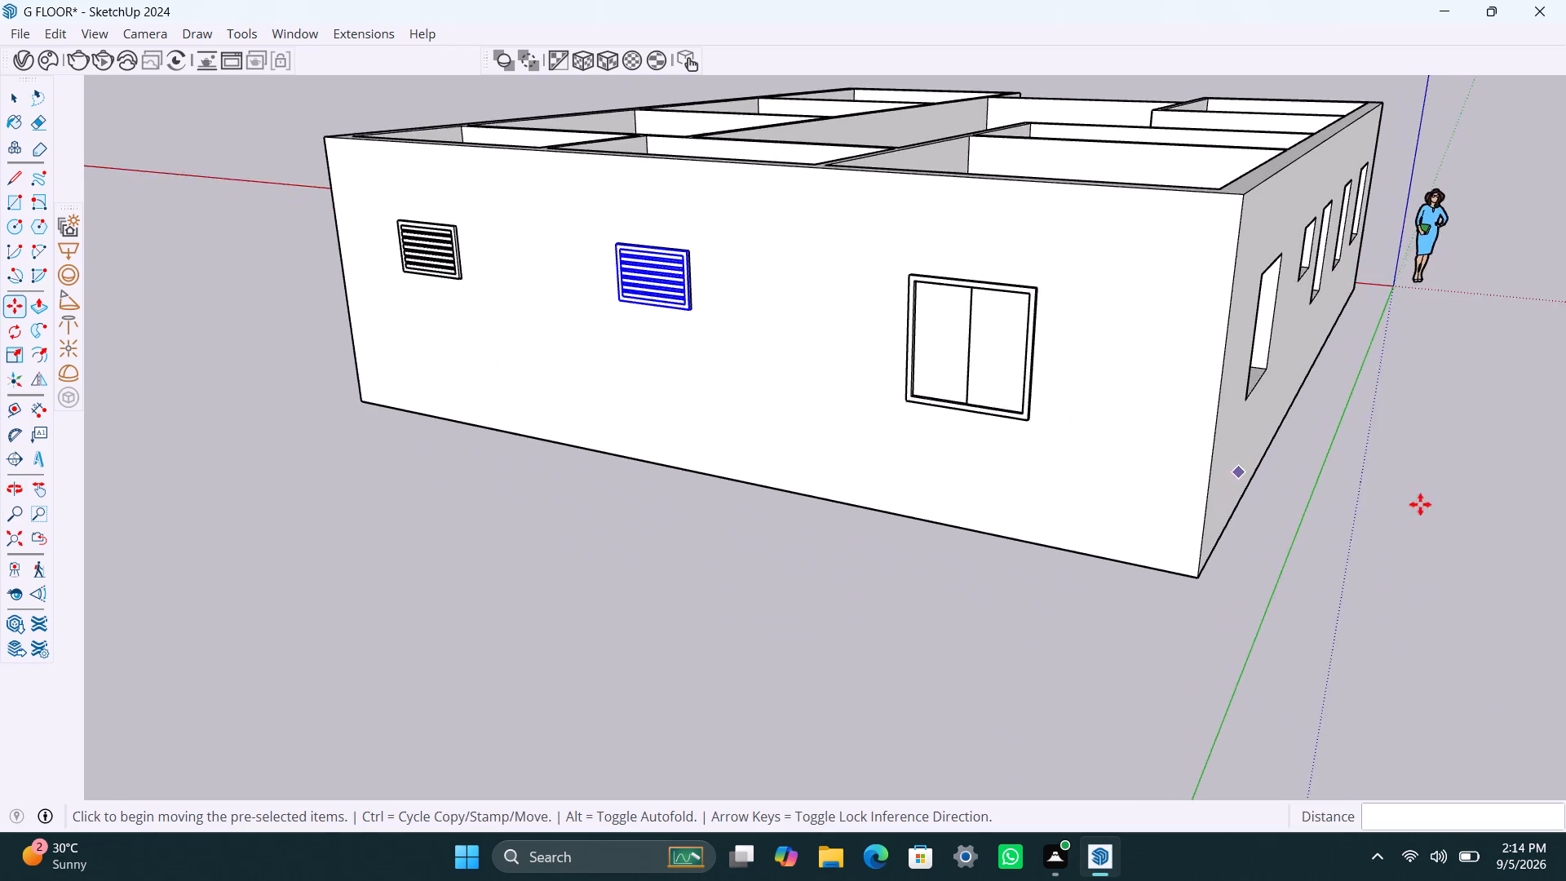
{"action": "middle_click_drag", "start_coordinate": [1420, 504], "coordinate": [911, 566]}
{"action": "key", "text": "space"}
{"action": "key", "text": "space"}
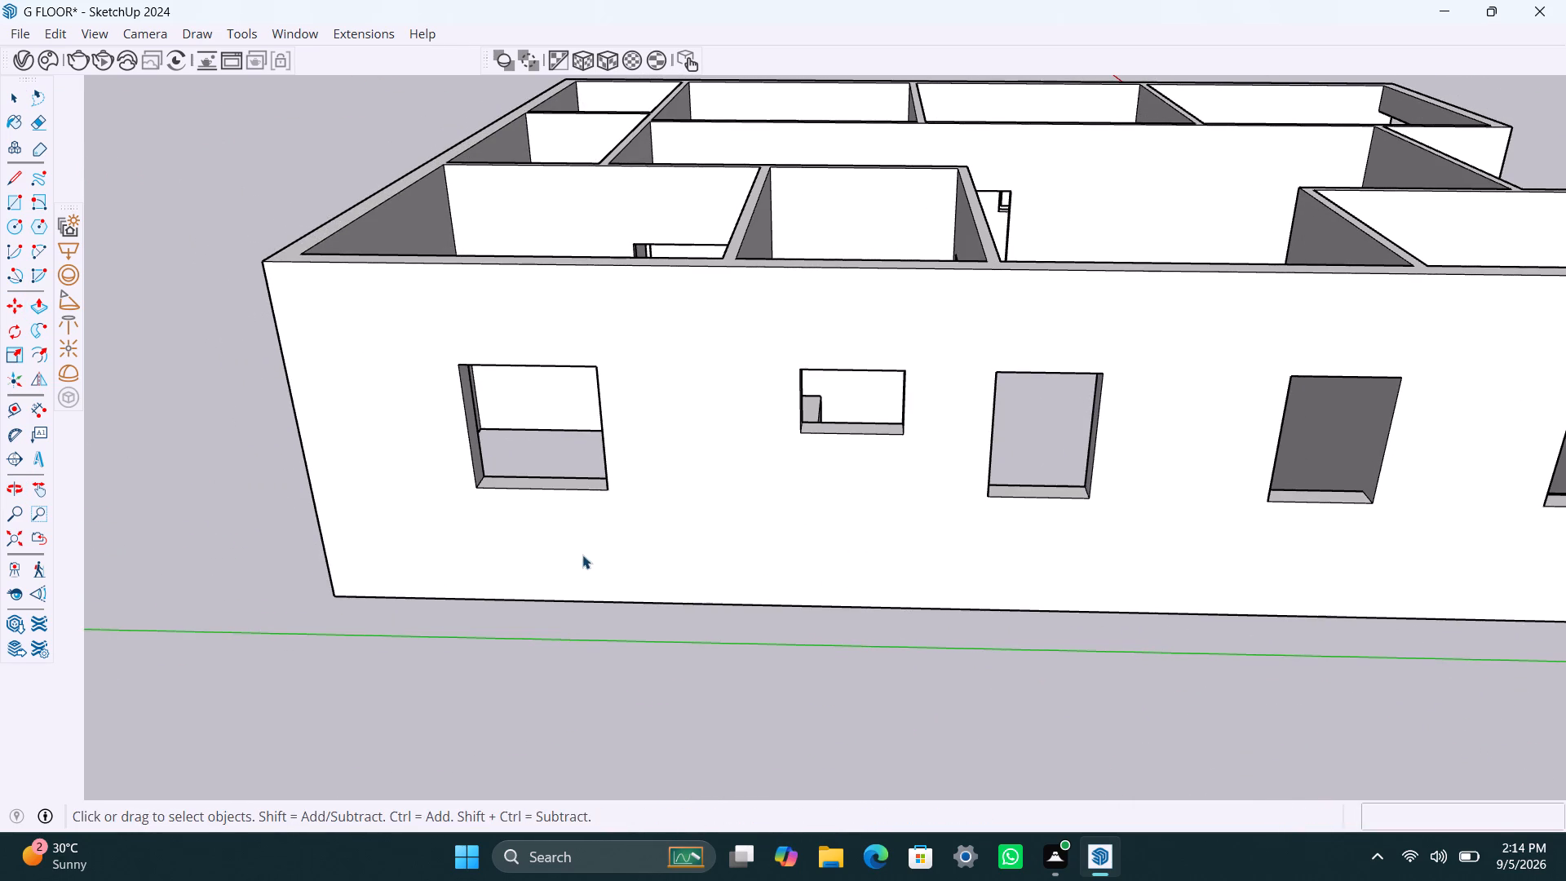
{"action": "key", "text": "r"}
{"action": "left_click", "coordinate": [465, 365]}
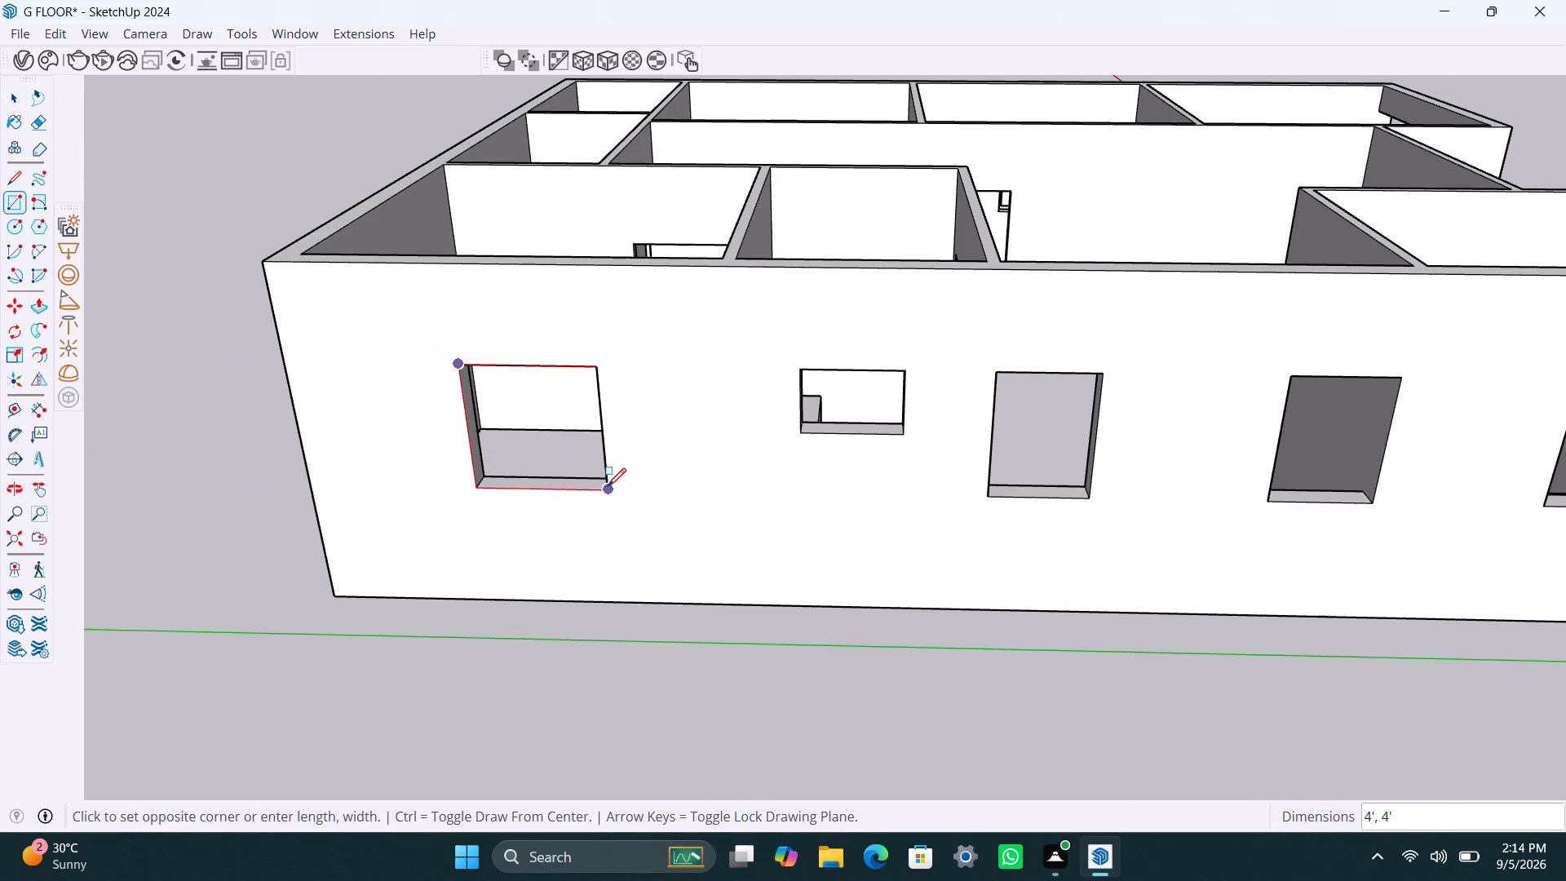
{"action": "left_click", "coordinate": [608, 486]}
{"action": "key", "text": "space"}
{"action": "double_click", "coordinate": [557, 437]}
{"action": "right_click", "coordinate": [557, 438]}
{"action": "left_click", "coordinate": [652, 193]}
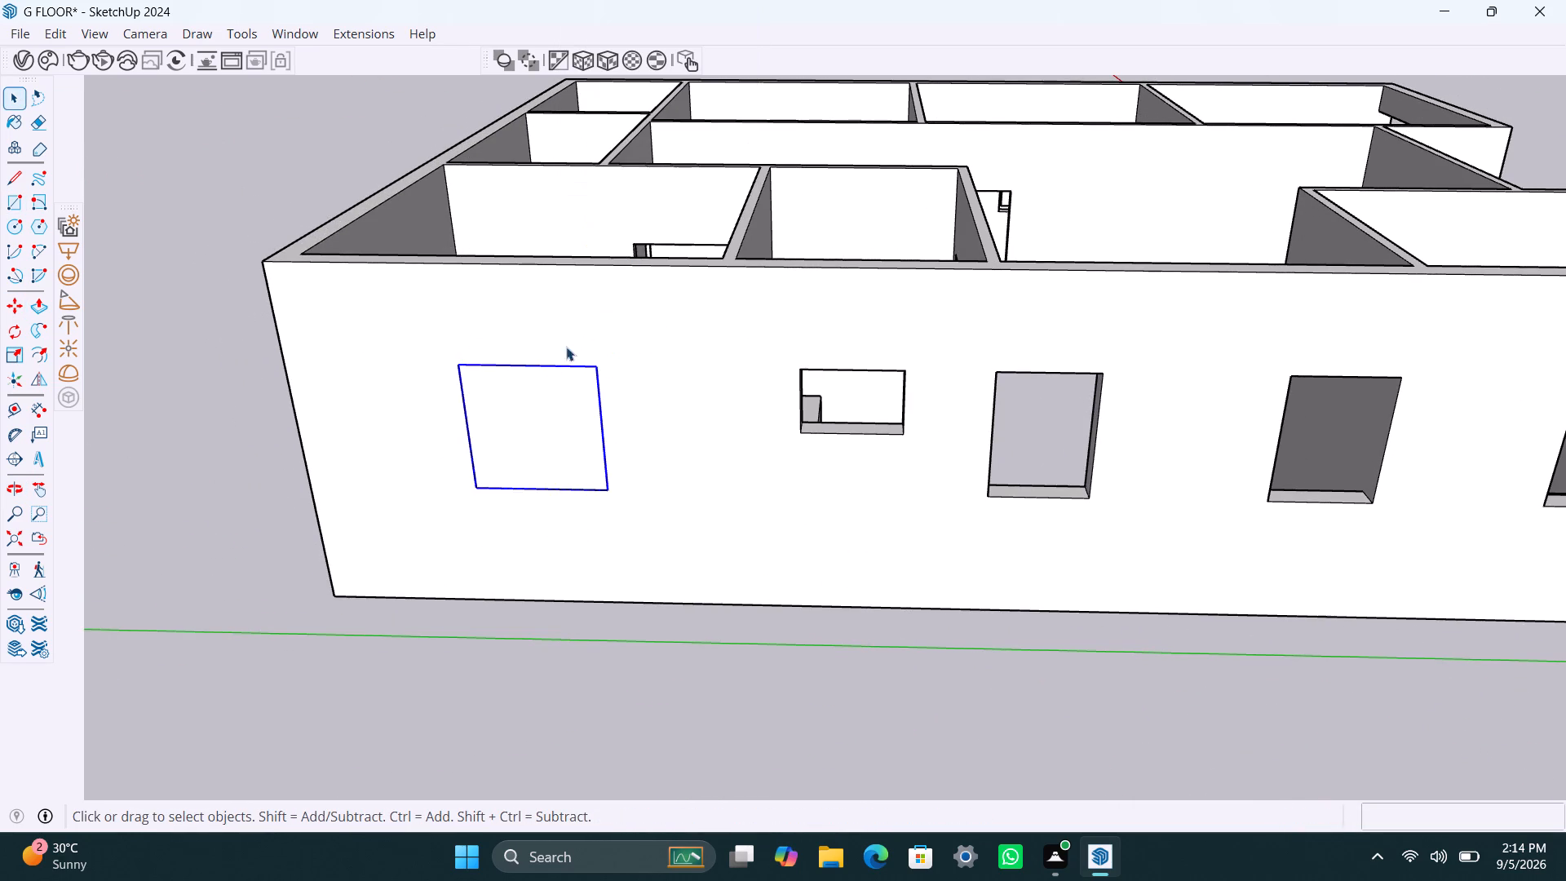
Inside the new group, offset the face's outline 2" inward and delete the inner face to leave a window frame.
{"action": "double_click", "coordinate": [524, 419]}
{"action": "left_click", "coordinate": [494, 422]}
{"action": "key", "text": "f"}
{"action": "left_click", "coordinate": [492, 407]}
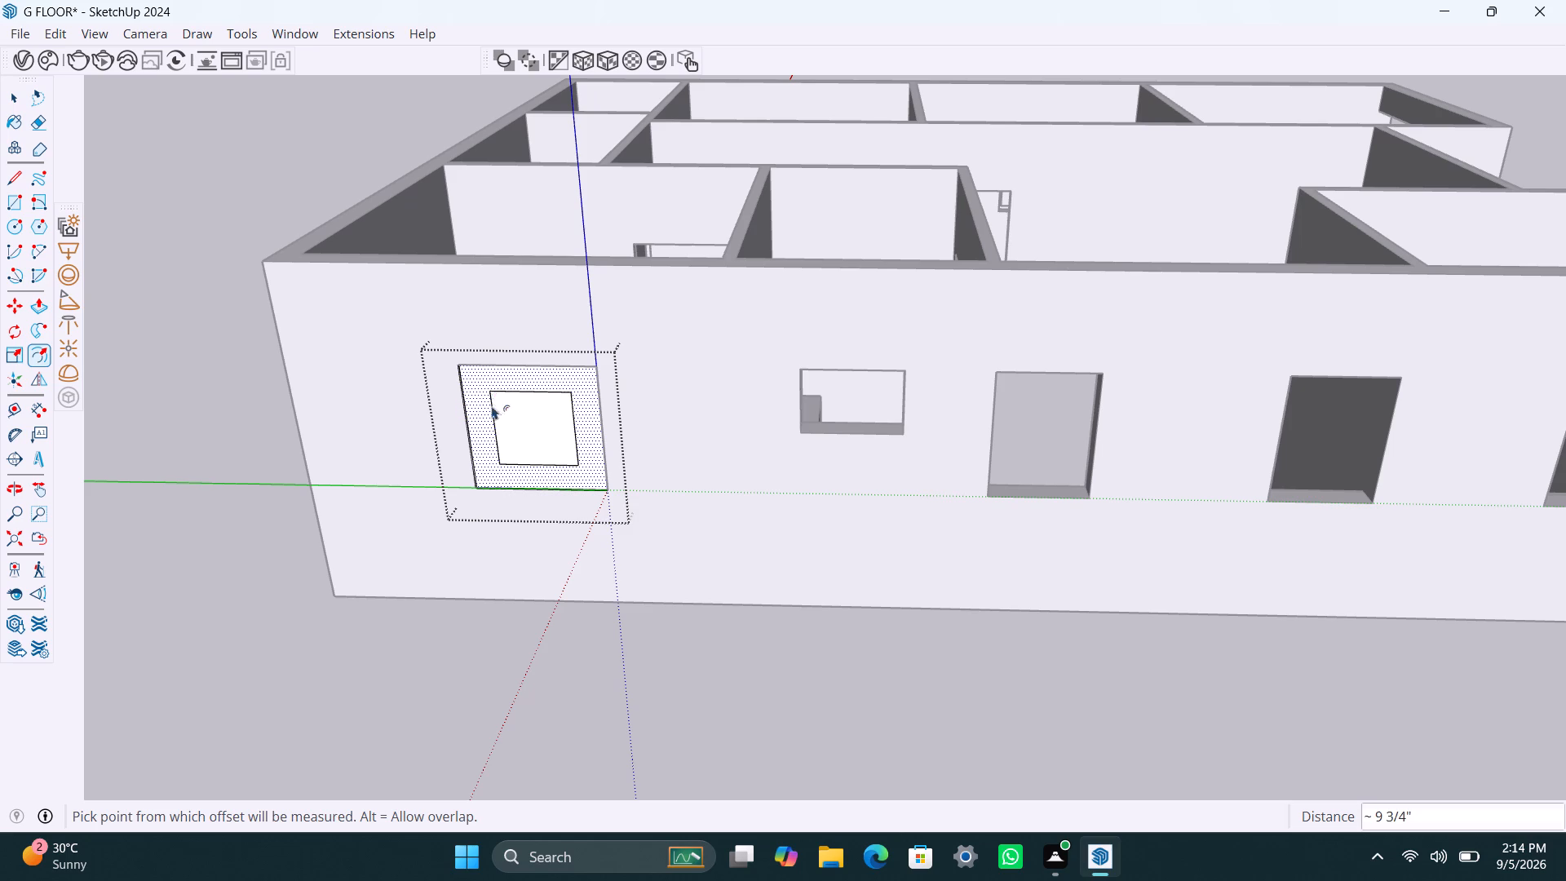
{"action": "type", "text": "2\""}
{"action": "key", "text": "Return"}
{"action": "key", "text": "space"}
{"action": "left_click", "coordinate": [549, 416]}
{"action": "key", "text": "BackSpace"}
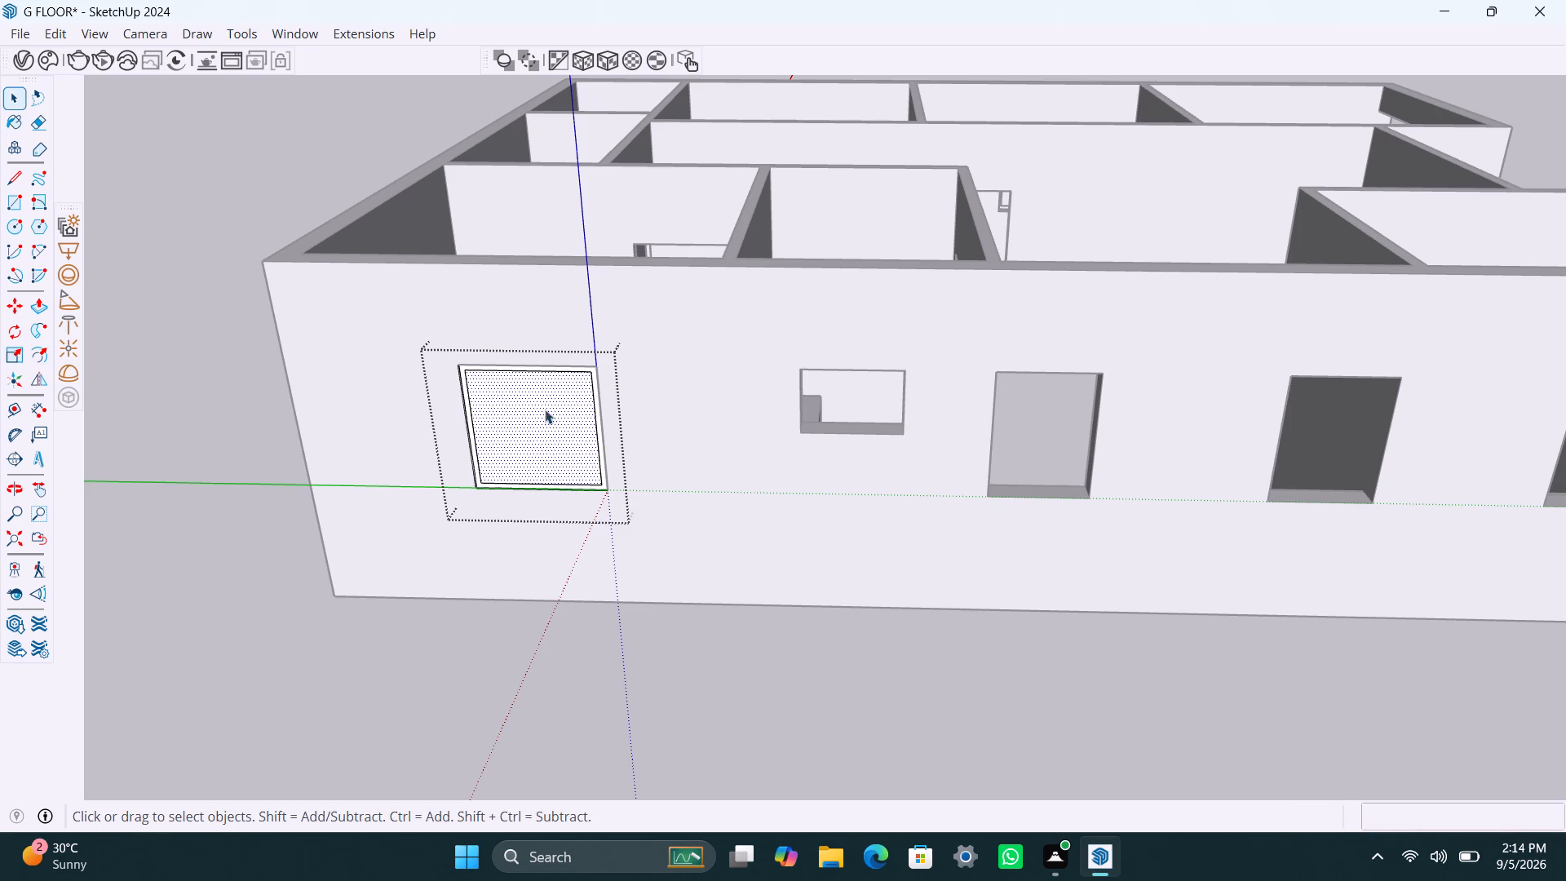
{"action": "key", "text": "Delete"}
Extrude the window frame face by 1.5" twice.
{"action": "scroll", "coordinate": [504, 422], "scroll_direction": "up", "scroll_amount": 7}
{"action": "left_click", "coordinate": [427, 463]}
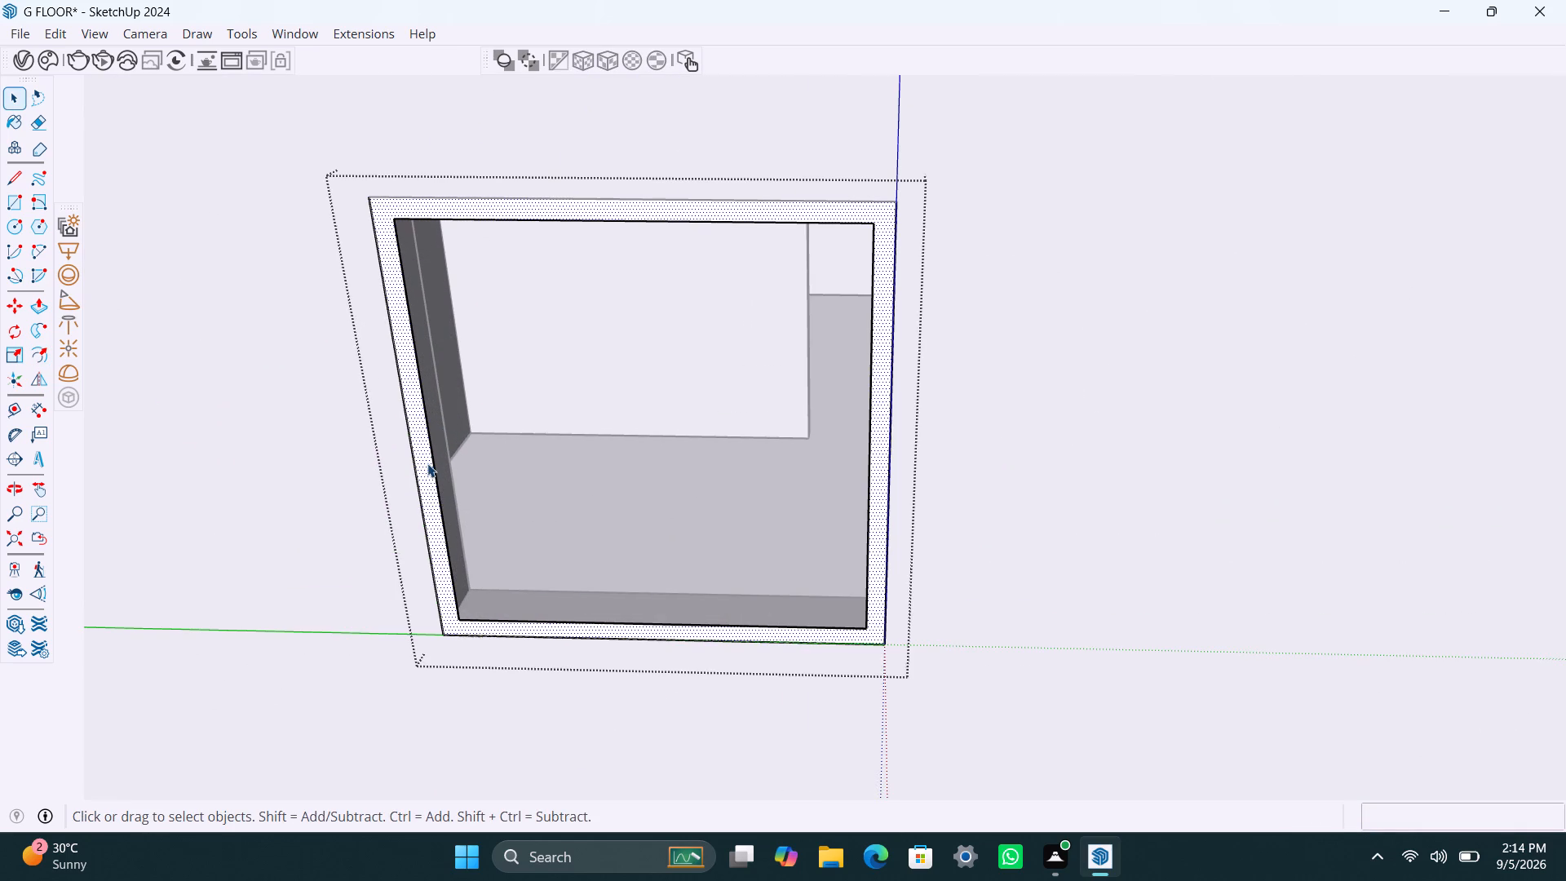
{"action": "key", "text": "p"}
{"action": "left_click", "coordinate": [433, 497]}
{"action": "type", "text": "1.5\""}
{"action": "key", "text": "Return"}
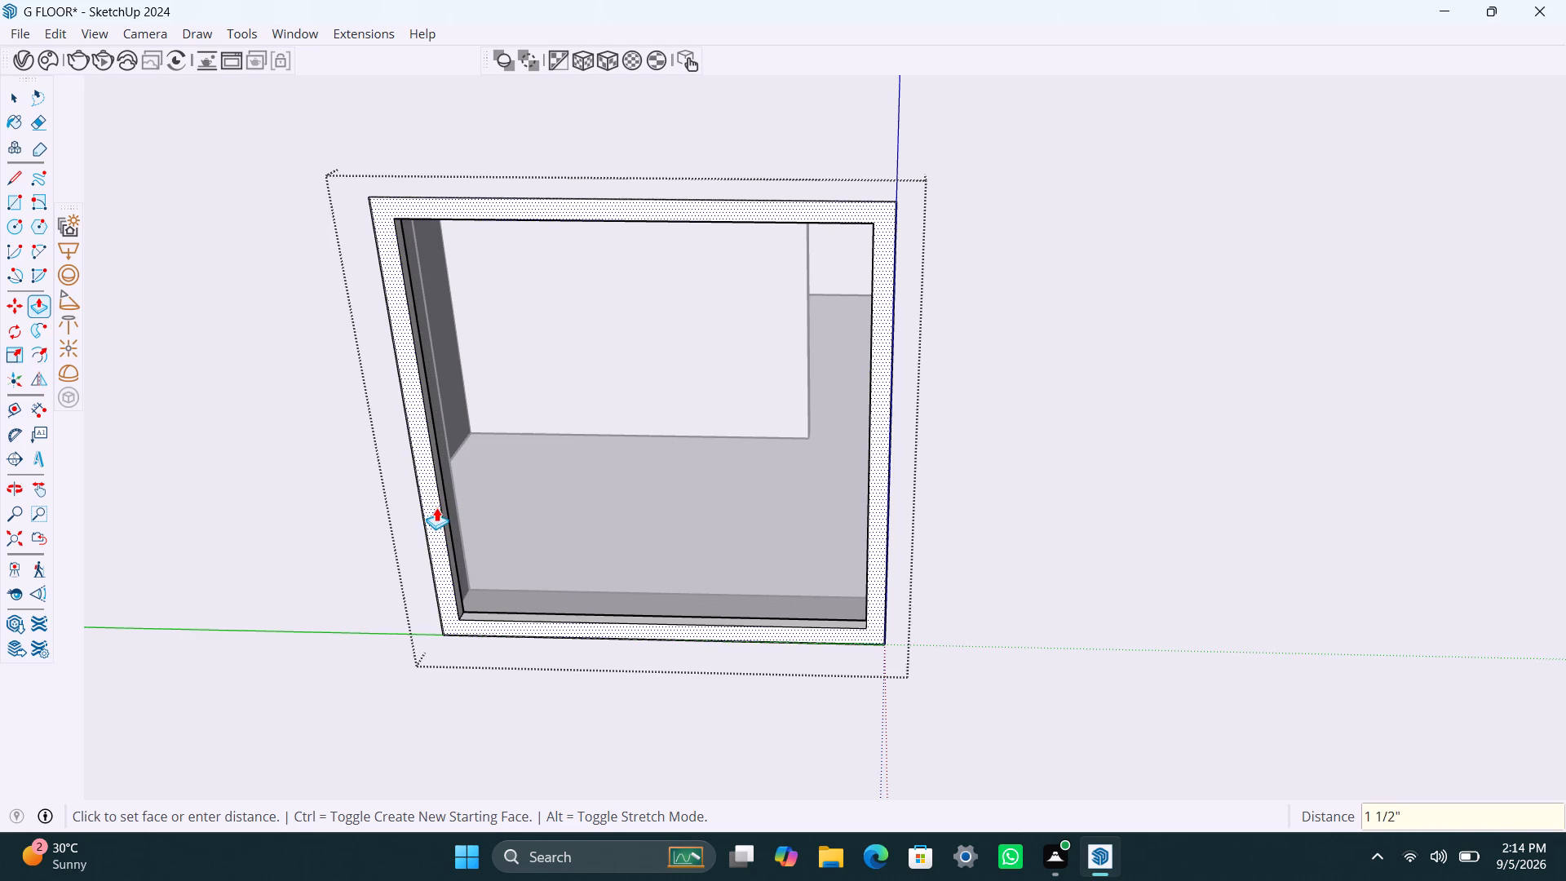
{"action": "left_click", "coordinate": [436, 507]}
{"action": "type", "text": "1.5\""}
{"action": "key", "text": "Return"}
{"action": "key", "text": "space"}
Draw a full-height pane rectangle over half of the frame's opening and delete the extra face covering the other half.
{"action": "key", "text": "r"}
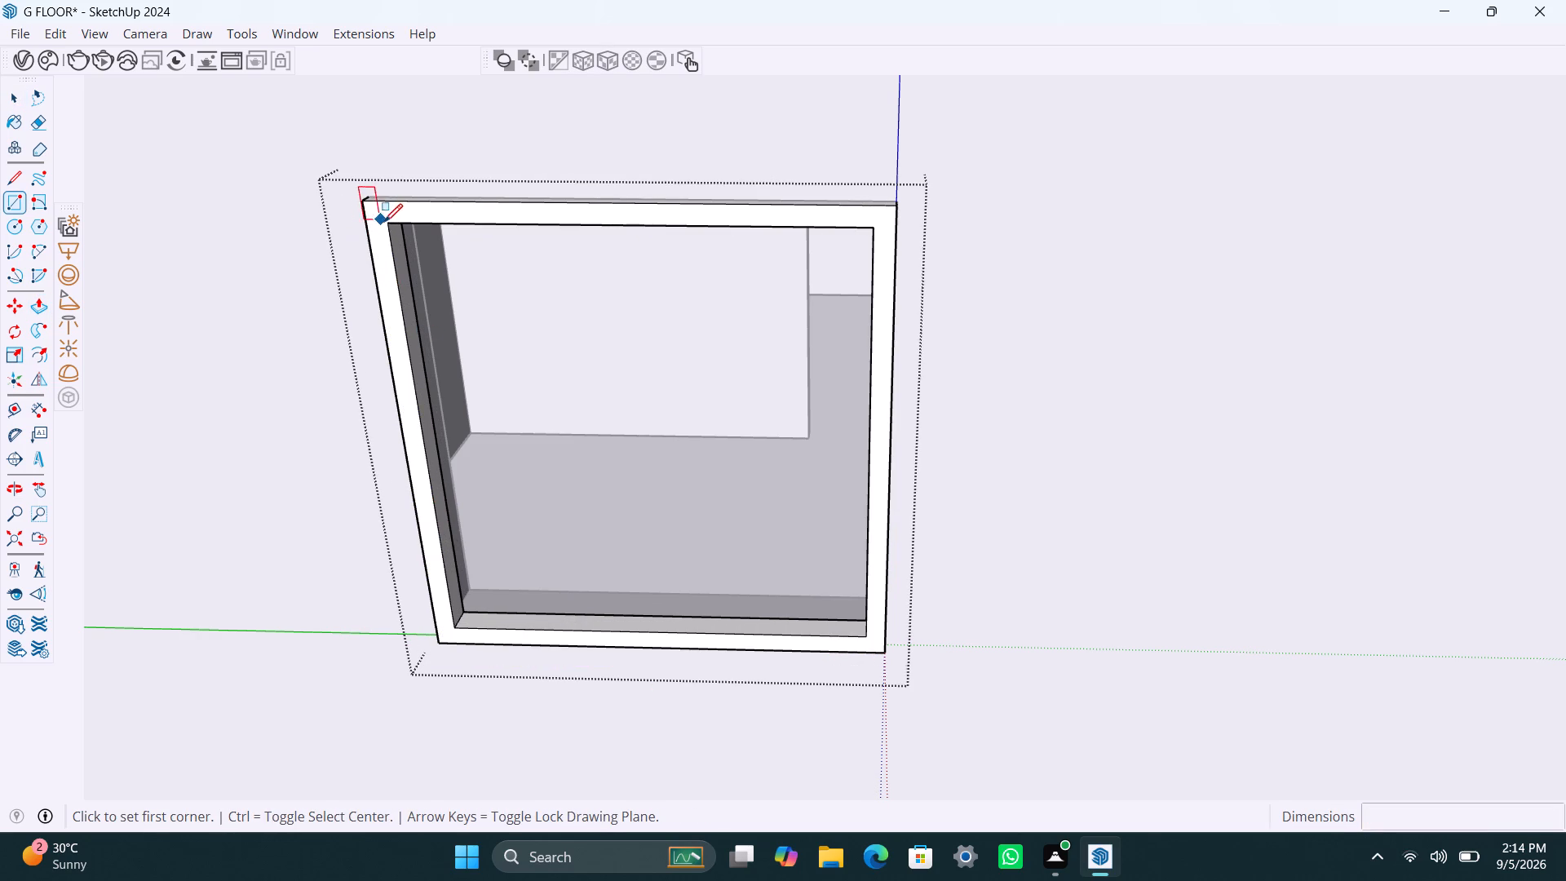
{"action": "left_click", "coordinate": [389, 224]}
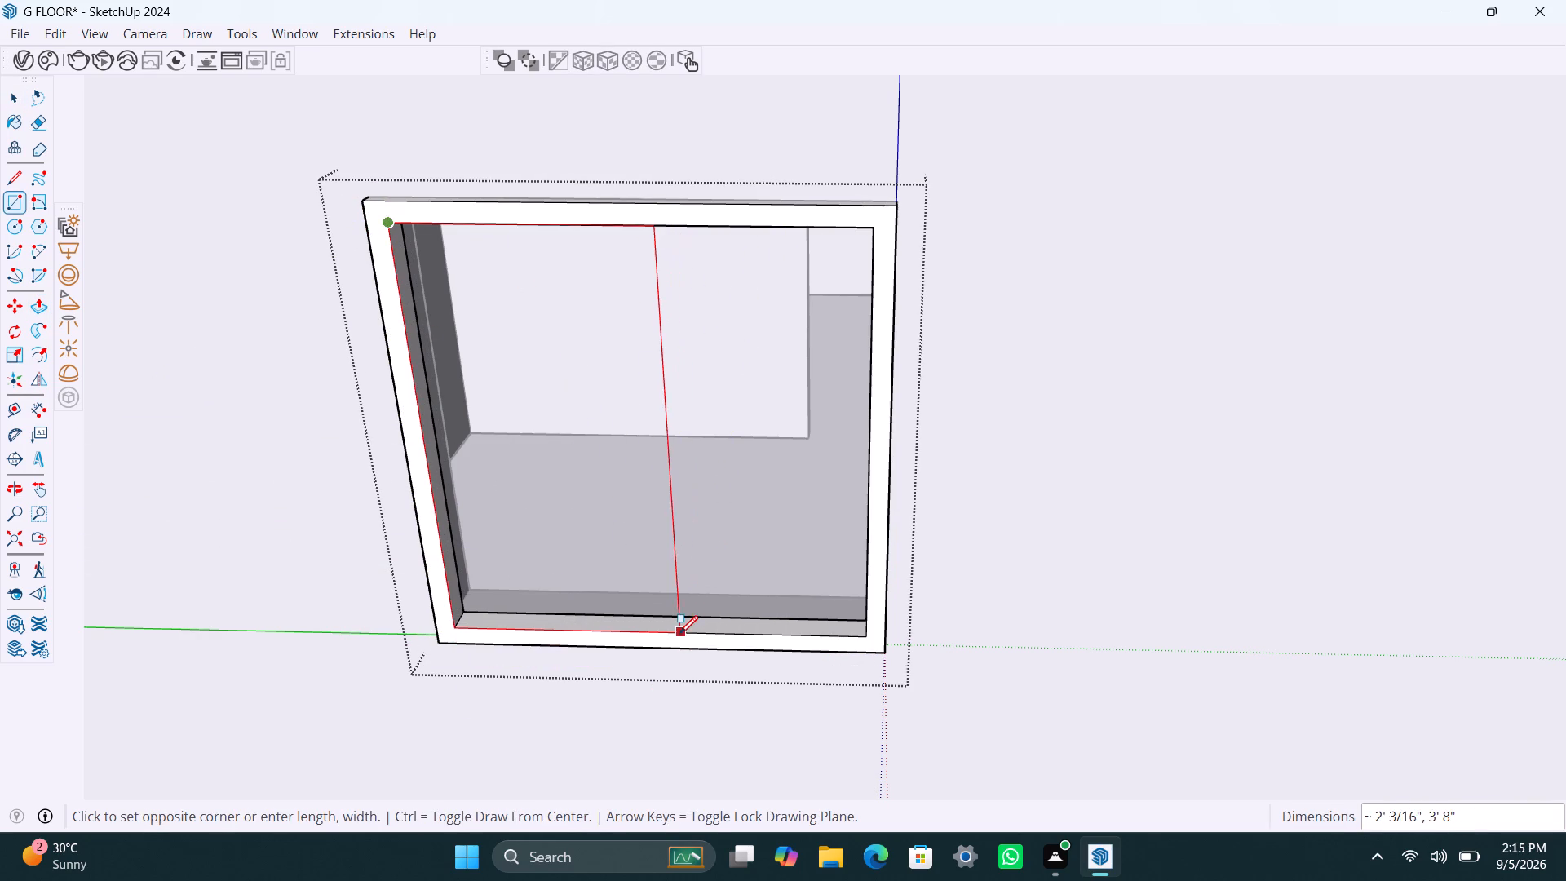
{"action": "left_click", "coordinate": [663, 633]}
{"action": "key", "text": "space"}
{"action": "left_click", "coordinate": [728, 538]}
{"action": "key", "text": "Delete"}
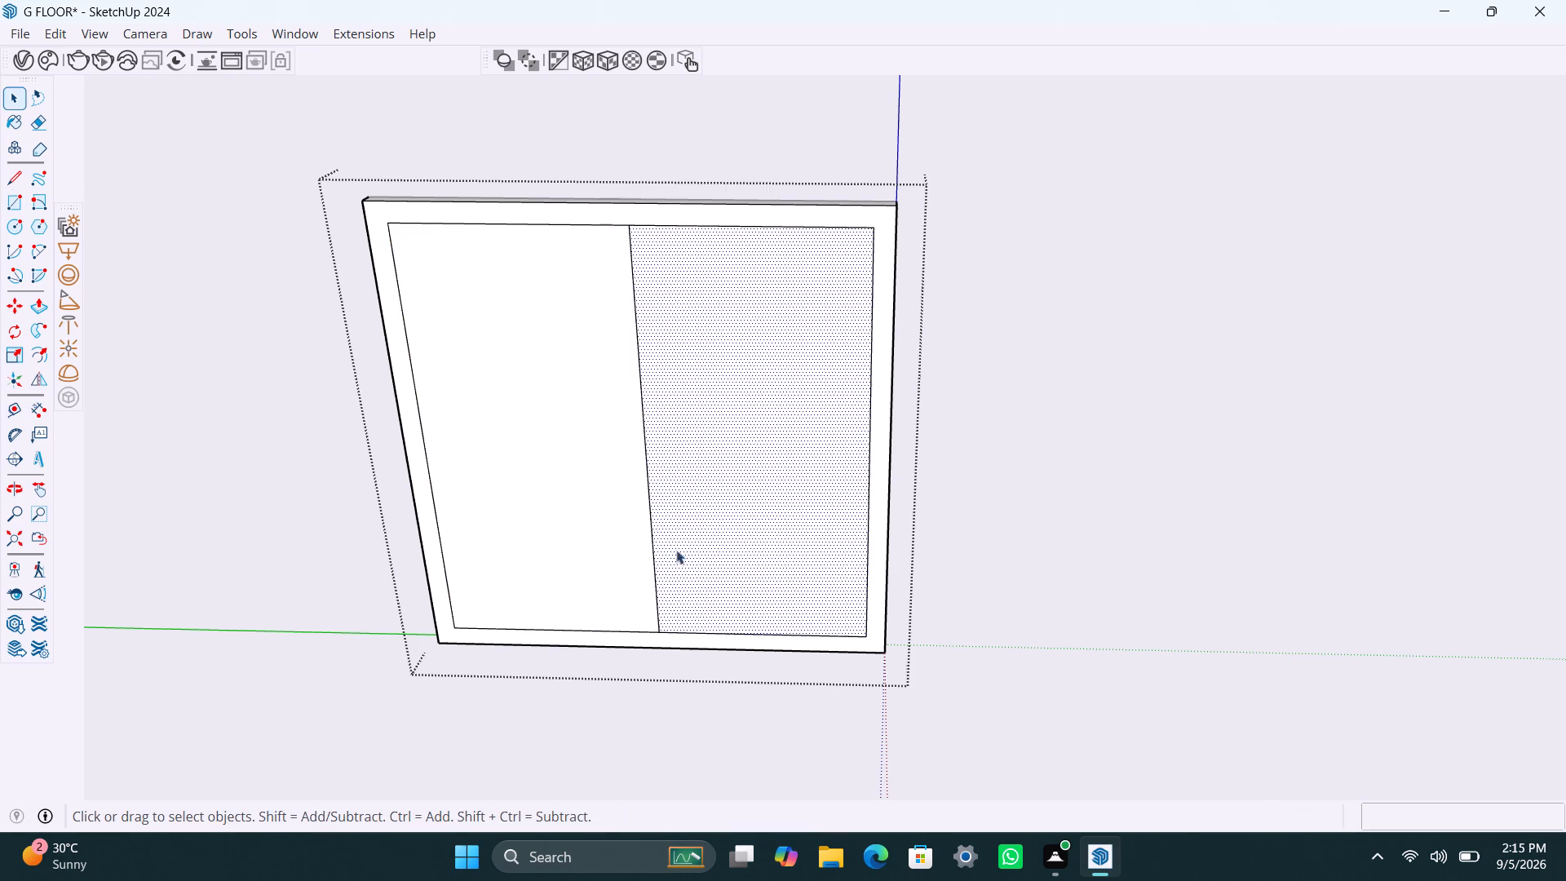
Group the half-width pane face together with its edges.
{"action": "double_click", "coordinate": [562, 547]}
{"action": "left_click", "coordinate": [576, 542]}
{"action": "left_click", "coordinate": [580, 545]}
{"action": "left_click_drag", "start_coordinate": [579, 550], "coordinate": [581, 561]}
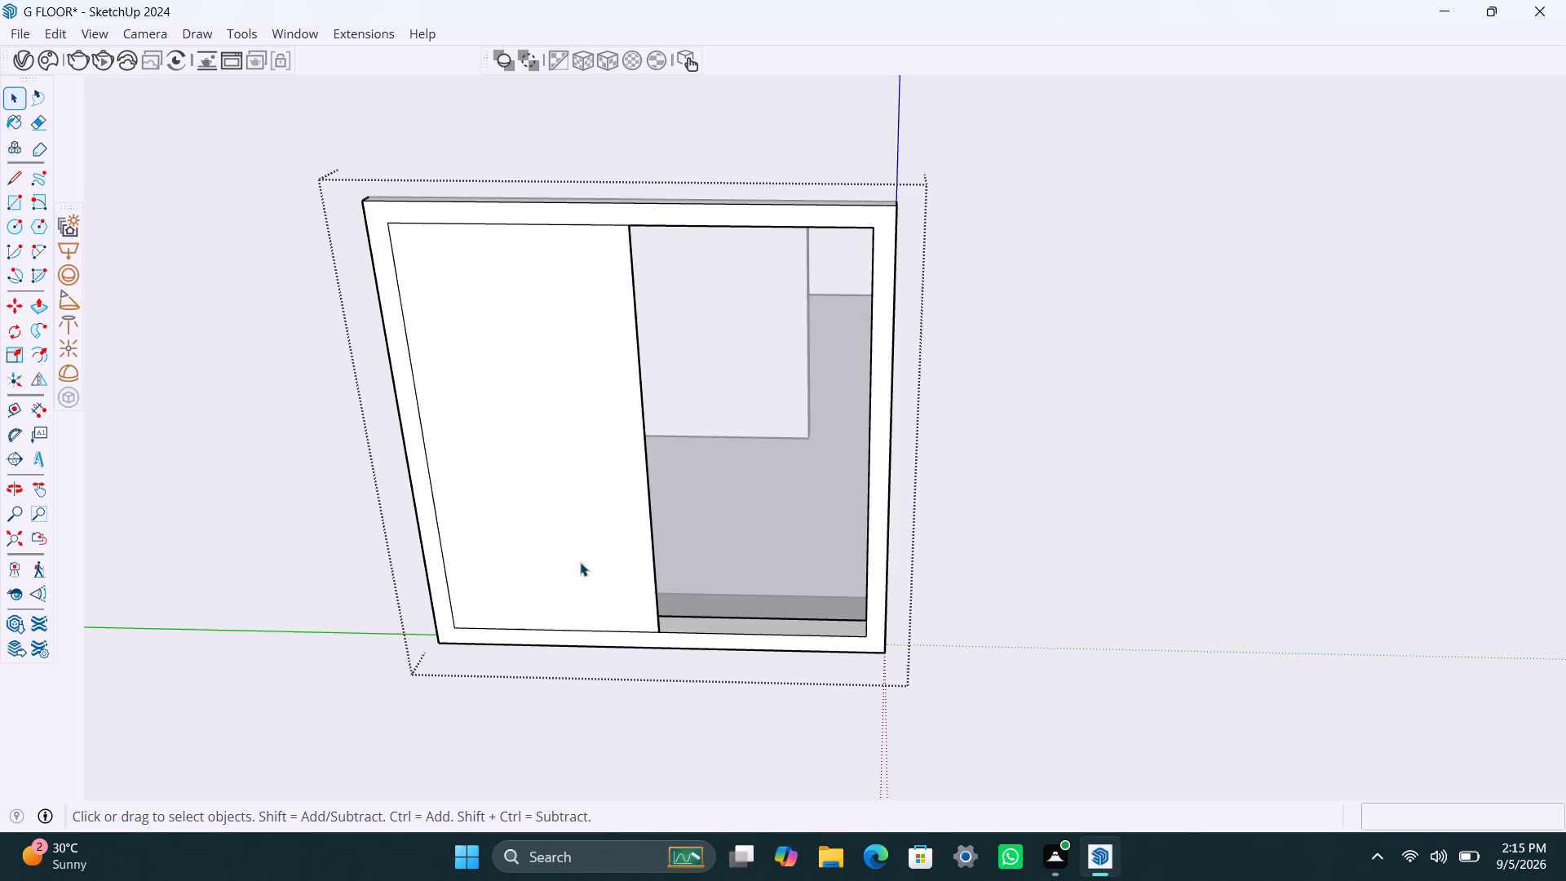
{"action": "double_click", "coordinate": [580, 559]}
{"action": "right_click", "coordinate": [569, 551]}
{"action": "left_click", "coordinate": [698, 253]}
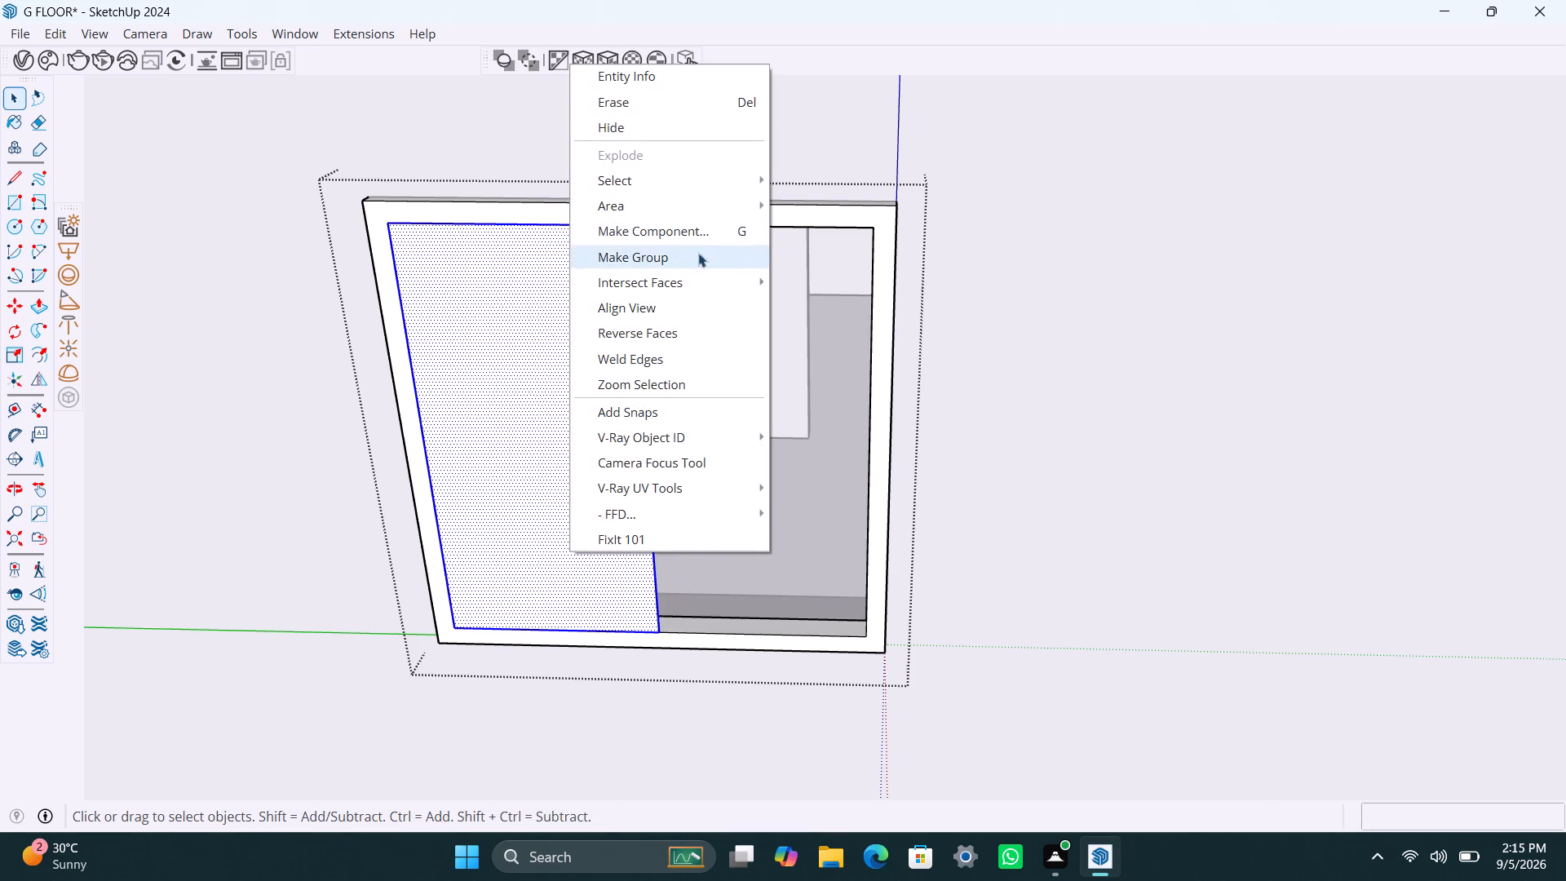
Extrude the pane face 8 mm inside its group and close the pane group.
{"action": "triple_click", "coordinate": [568, 463]}
{"action": "key", "text": "p"}
{"action": "left_click", "coordinate": [569, 464]}
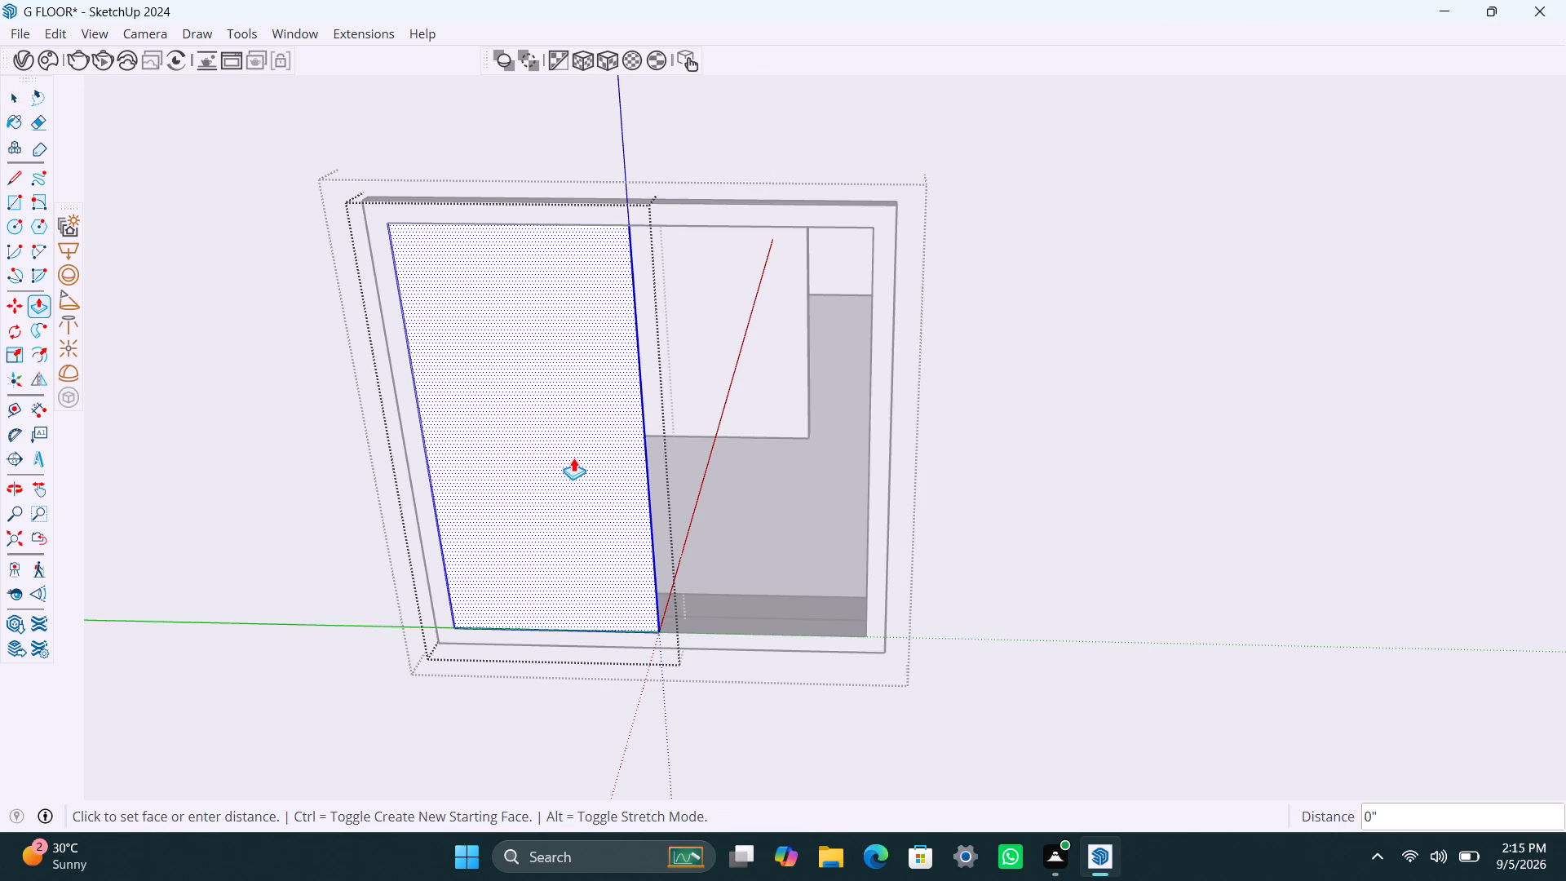
{"action": "type", "text": "8m"}
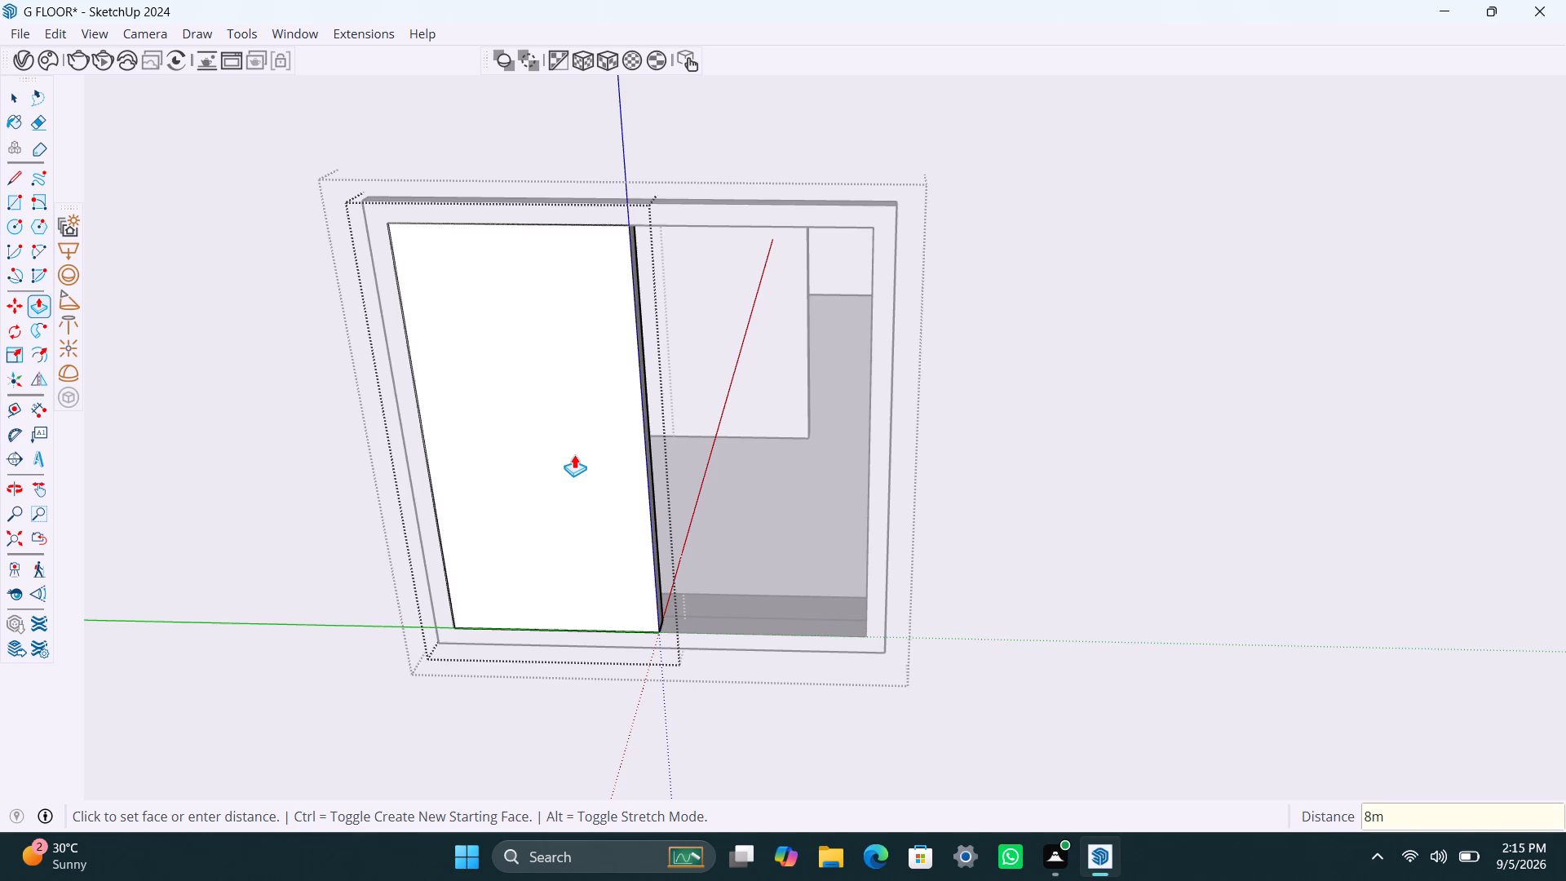
{"action": "key", "text": "m"}
{"action": "key", "text": "Return"}
{"action": "key", "text": "space"}
{"action": "left_click", "coordinate": [1108, 387]}
Move the half-width pane group back from the front face into the depth of the window frame.
{"action": "scroll", "coordinate": [554, 547], "scroll_direction": "up", "scroll_amount": 2}
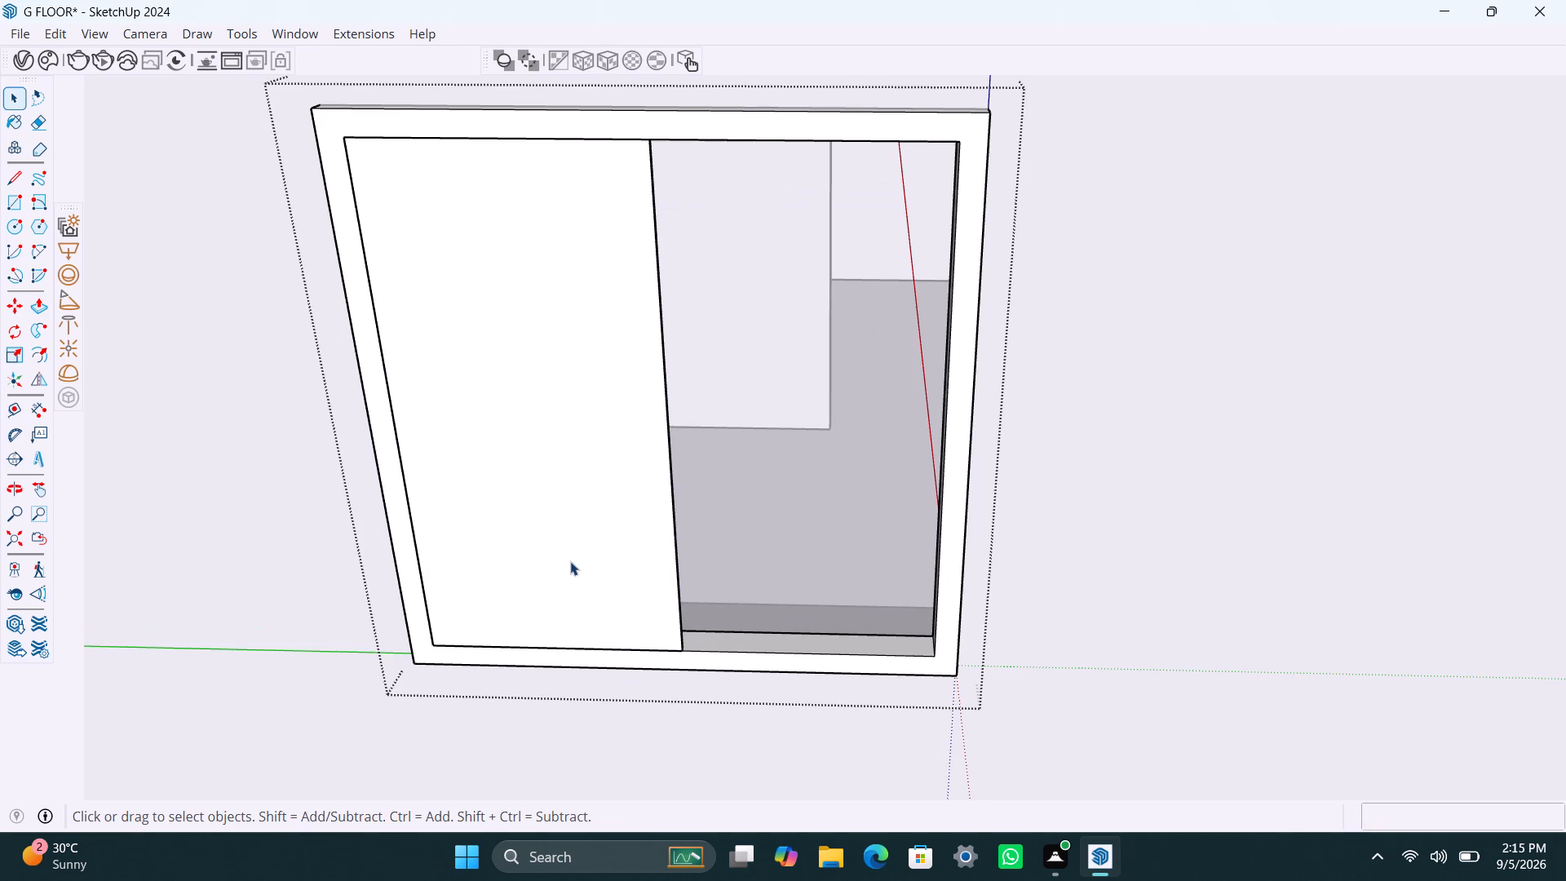
{"action": "left_click", "coordinate": [569, 561]}
{"action": "scroll", "coordinate": [642, 632], "scroll_direction": "up", "scroll_amount": 3}
{"action": "key", "text": "m"}
{"action": "scroll", "coordinate": [694, 659], "scroll_direction": "up", "scroll_amount": 4}
{"action": "left_click", "coordinate": [692, 659]}
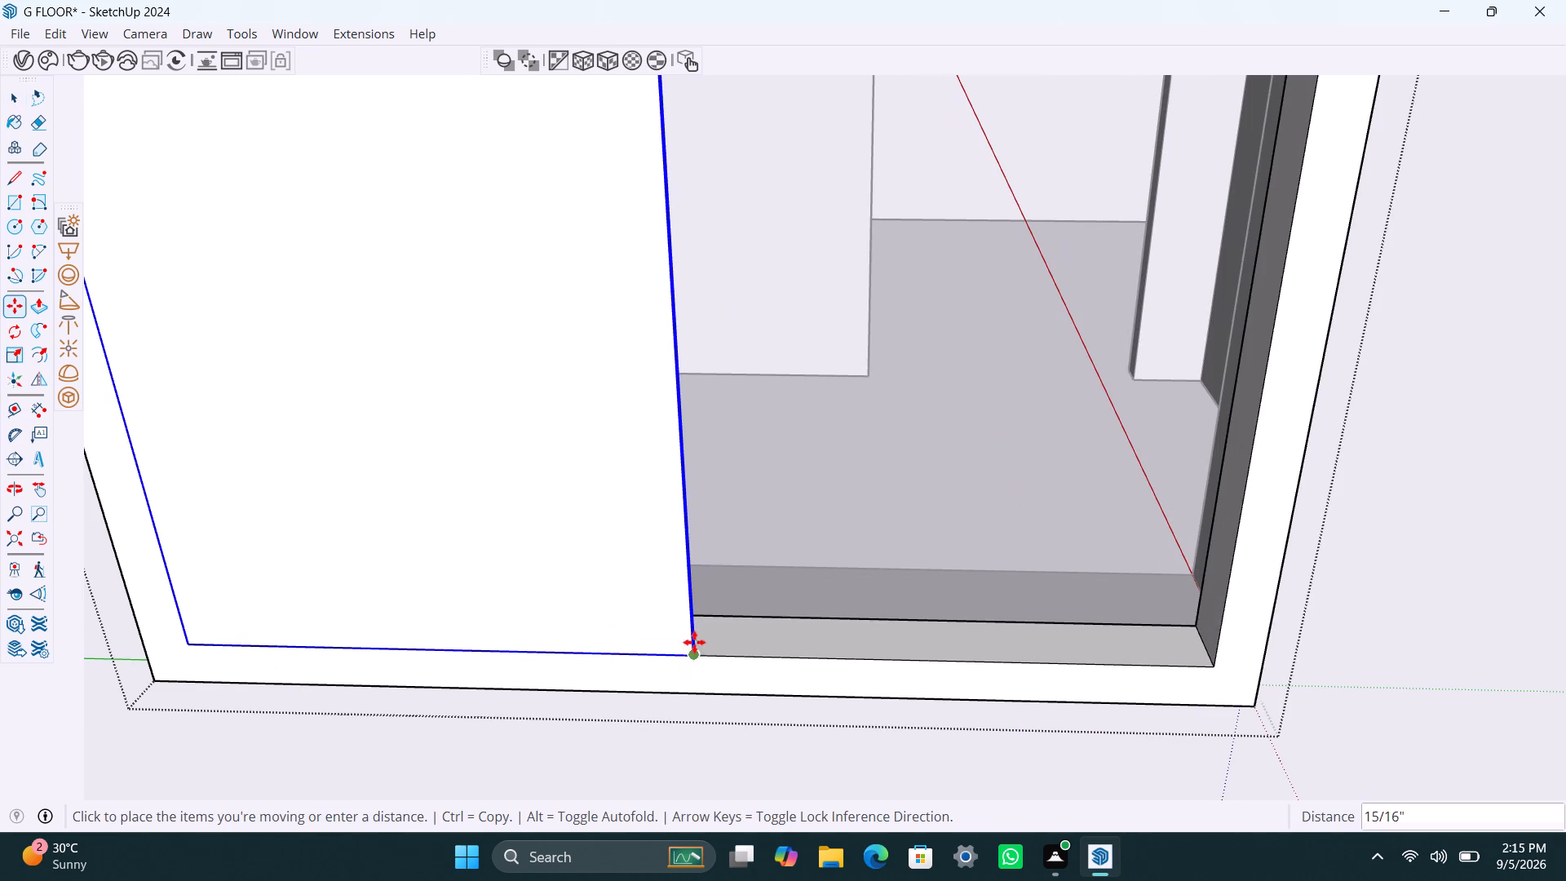
{"action": "left_click", "coordinate": [694, 630]}
Copy the recessed pane into the other half of the frame opening, ending at the frame's inner front corner.
{"action": "key", "text": "m"}
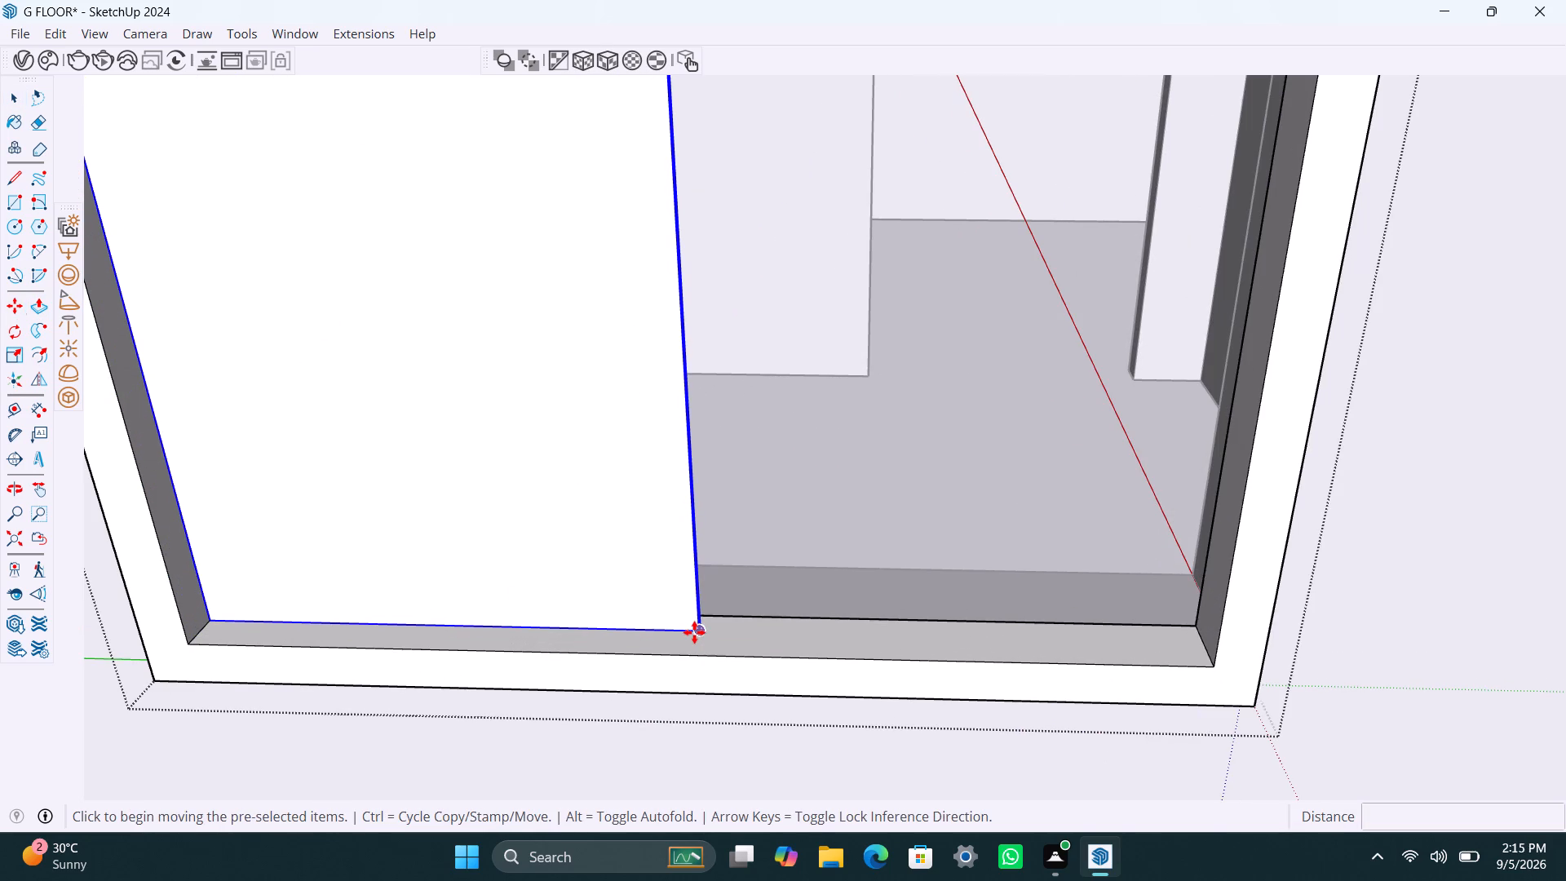
{"action": "left_click", "coordinate": [697, 635]}
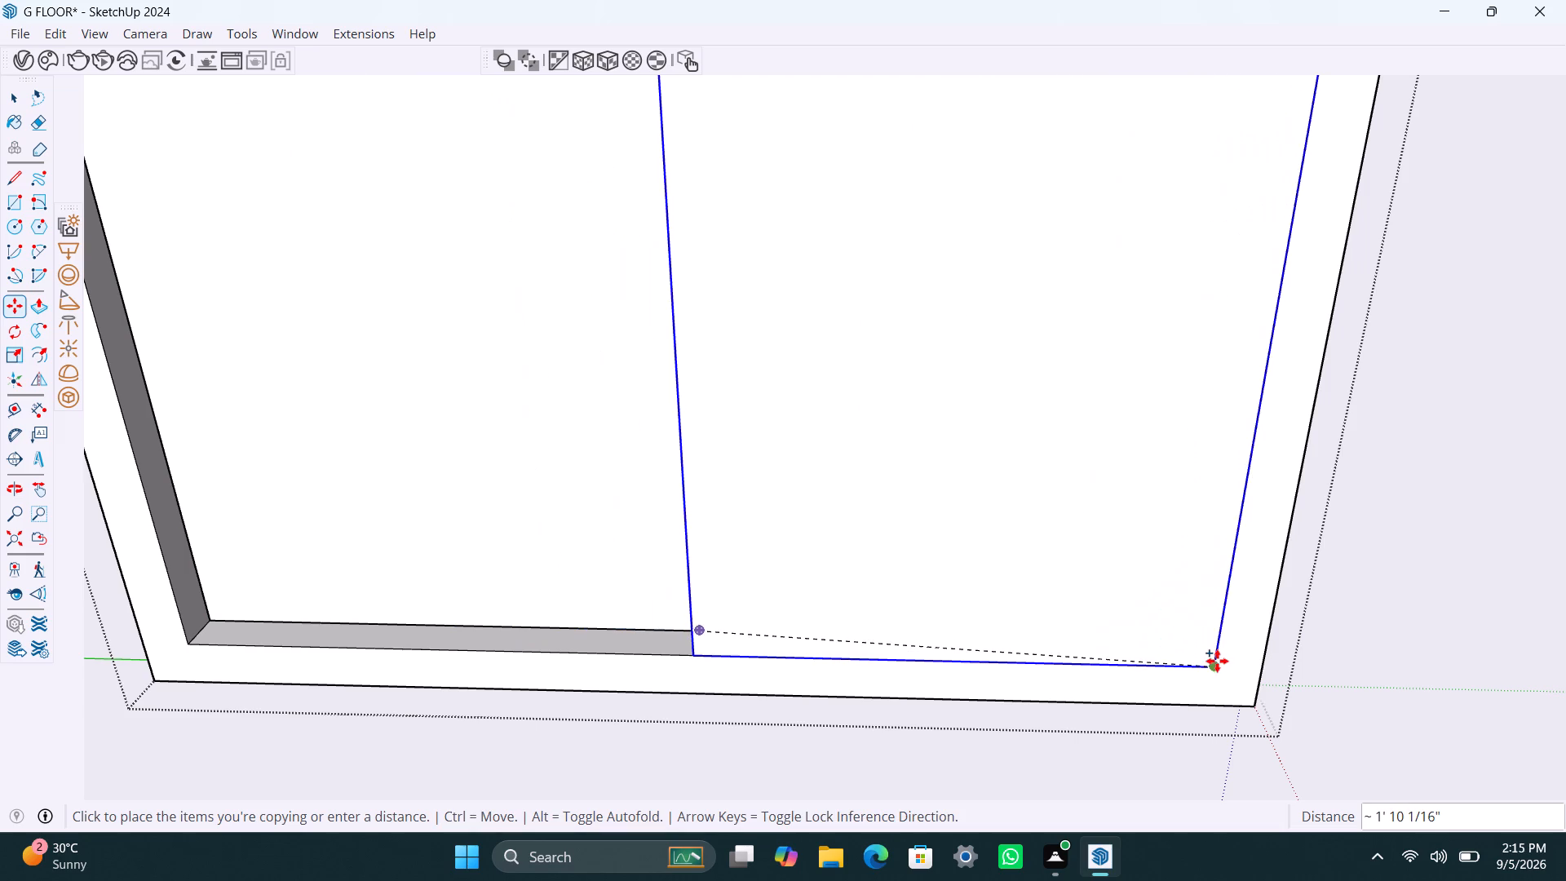
{"action": "left_click", "coordinate": [1211, 668]}
Move the copied pane back about 1 1/2" so its corner meets the first pane's front edge, and close the window group.
{"action": "scroll", "coordinate": [765, 657], "scroll_direction": "up", "scroll_amount": 4}
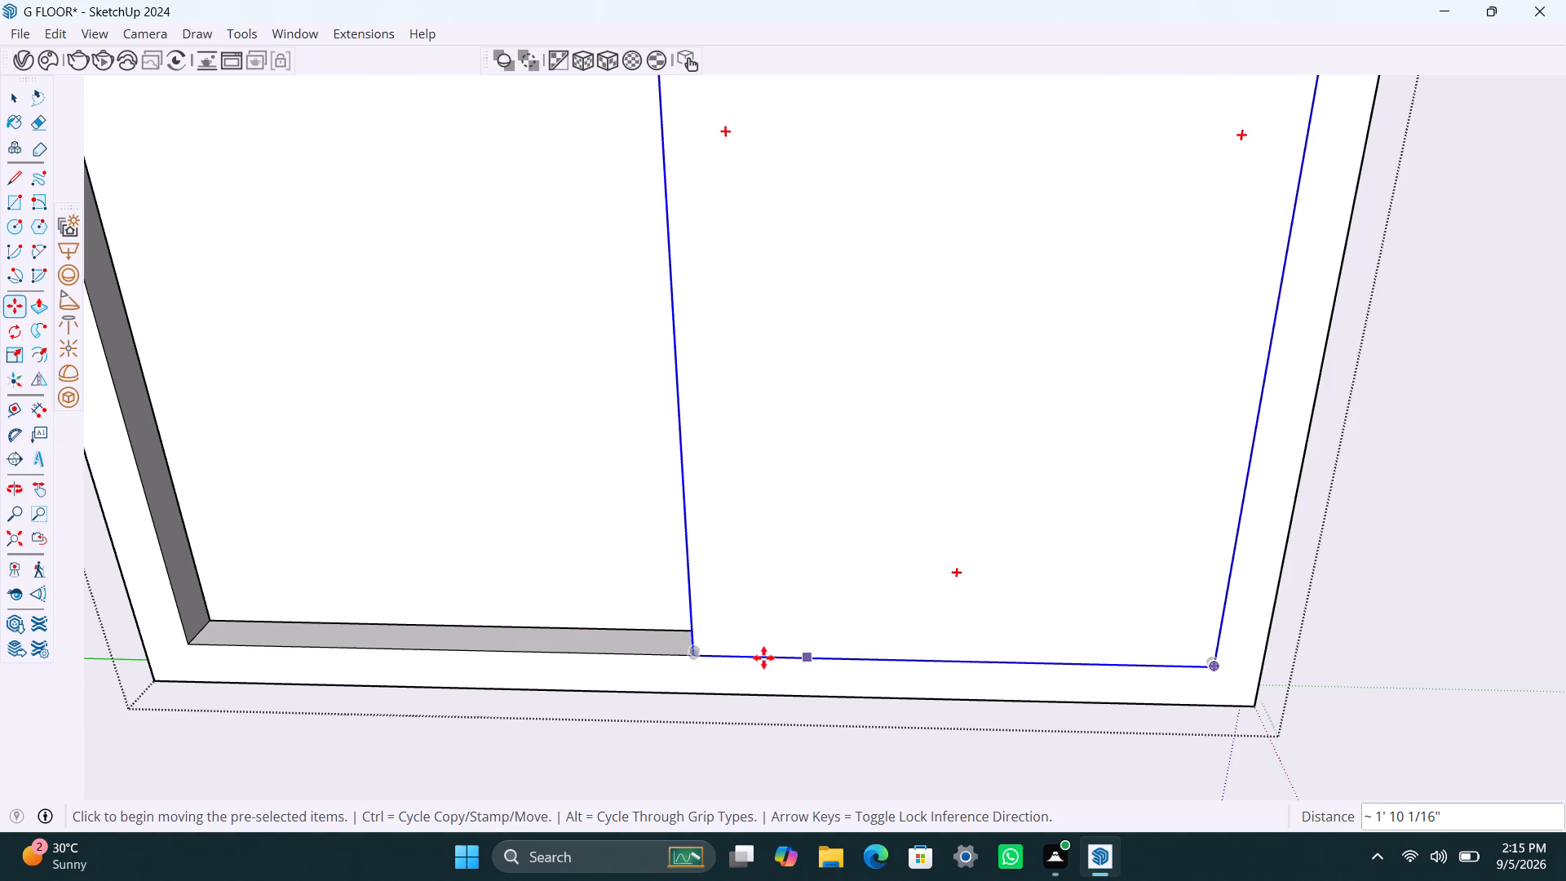
{"action": "middle_click_drag", "start_coordinate": [647, 650], "coordinate": [975, 702]}
{"action": "scroll", "coordinate": [775, 701], "scroll_direction": "up", "scroll_amount": 8}
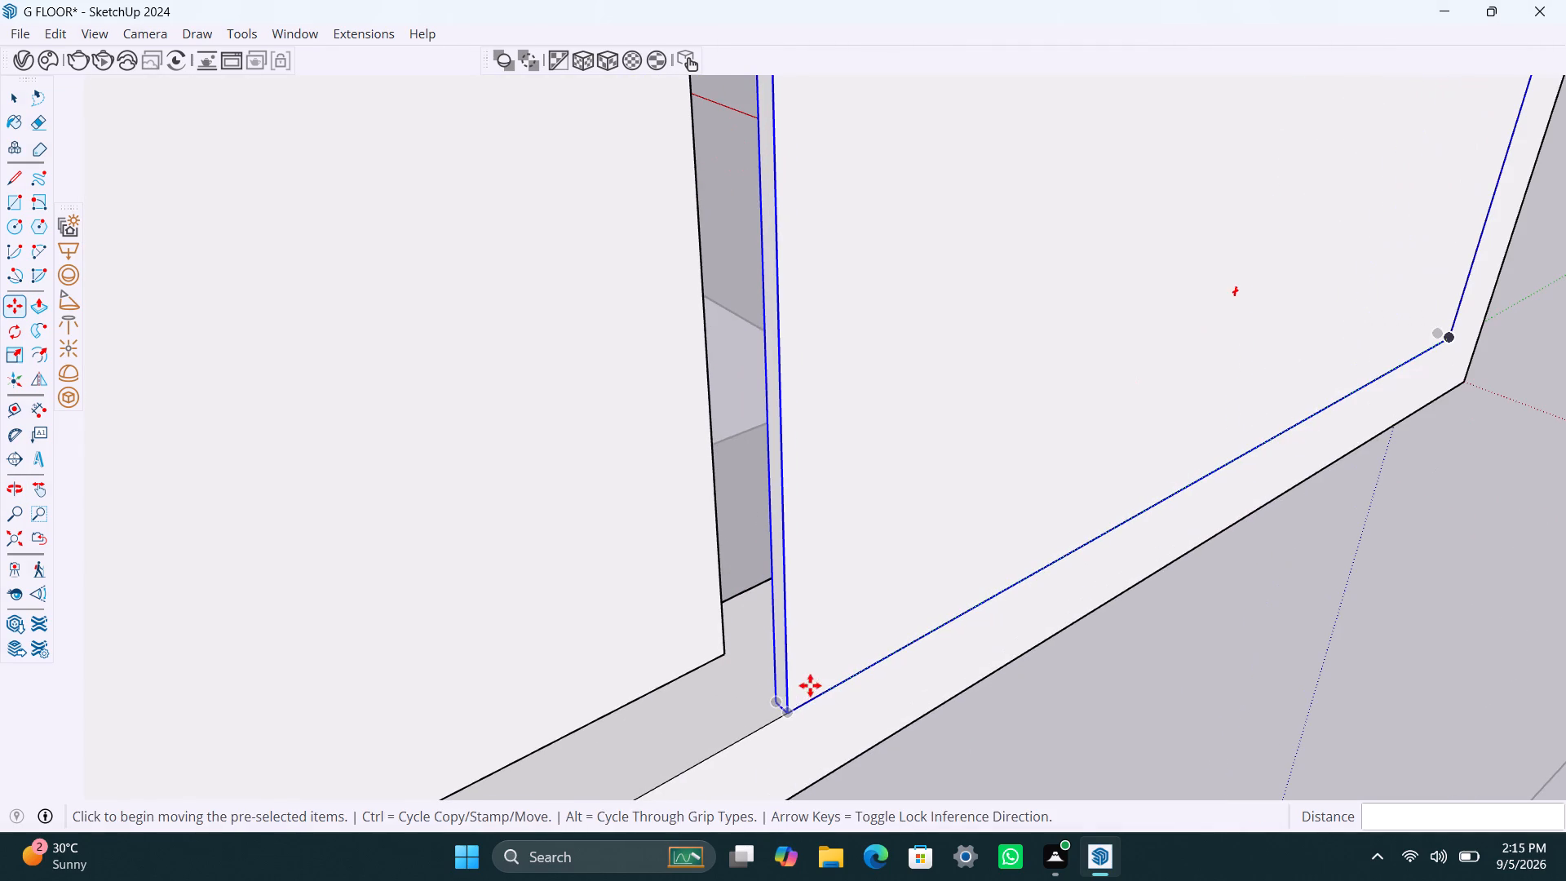
{"action": "left_click", "coordinate": [780, 696]}
{"action": "left_click", "coordinate": [719, 656]}
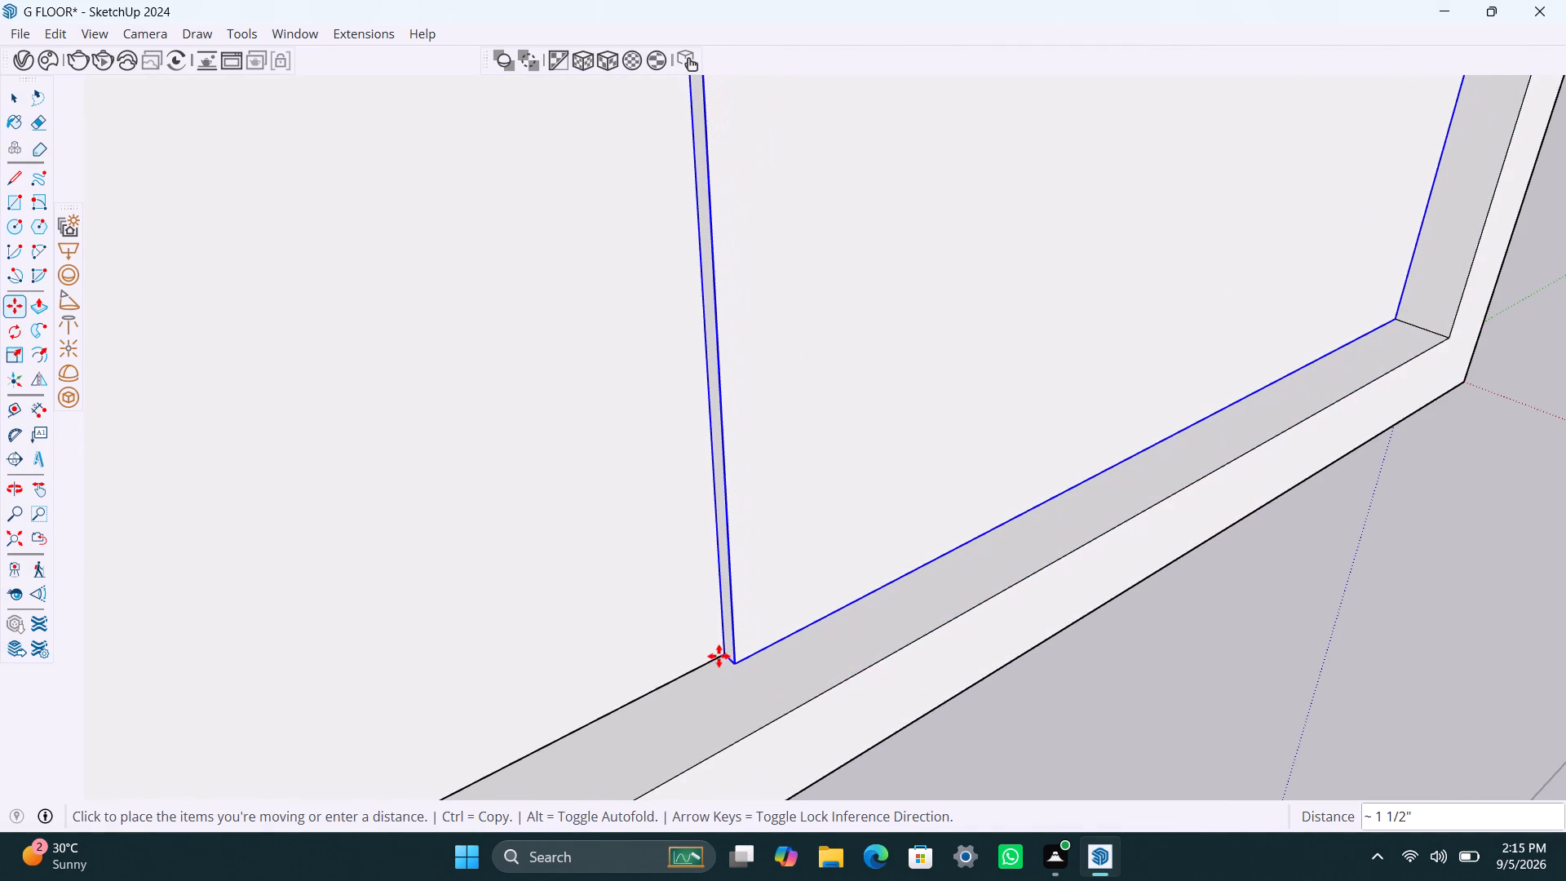
{"action": "scroll", "coordinate": [639, 599], "scroll_direction": "down", "scroll_amount": 20}
{"action": "scroll", "coordinate": [639, 599], "scroll_direction": "down", "scroll_amount": 20}
{"action": "scroll", "coordinate": [639, 599], "scroll_direction": "down", "scroll_amount": 12}
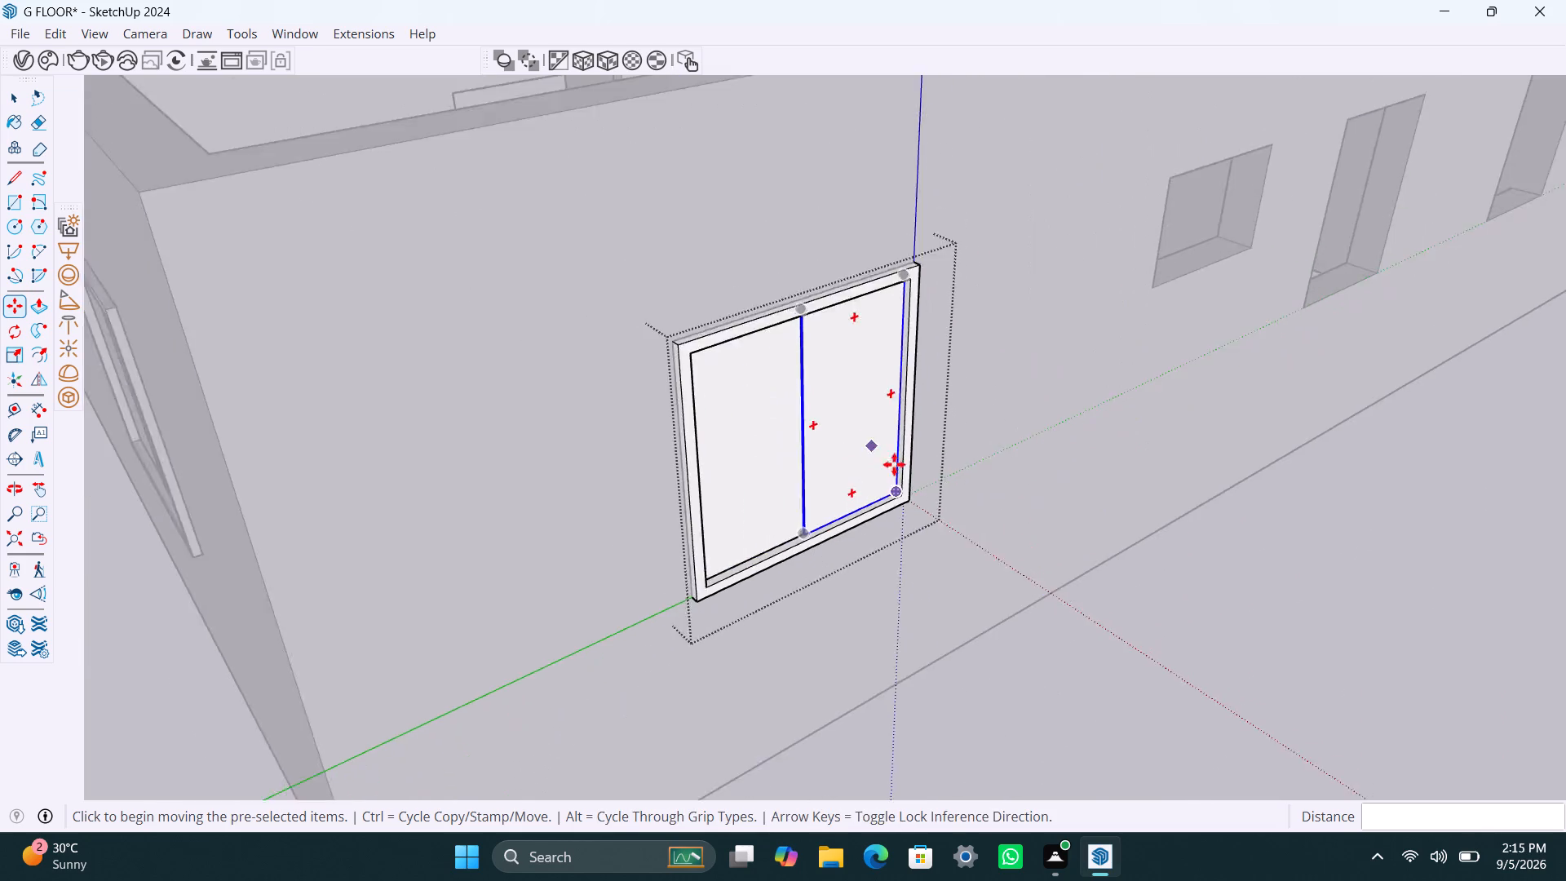
{"action": "scroll", "coordinate": [894, 464], "scroll_direction": "down", "scroll_amount": 4}
{"action": "middle_click_drag", "start_coordinate": [1064, 503], "coordinate": [758, 499]}
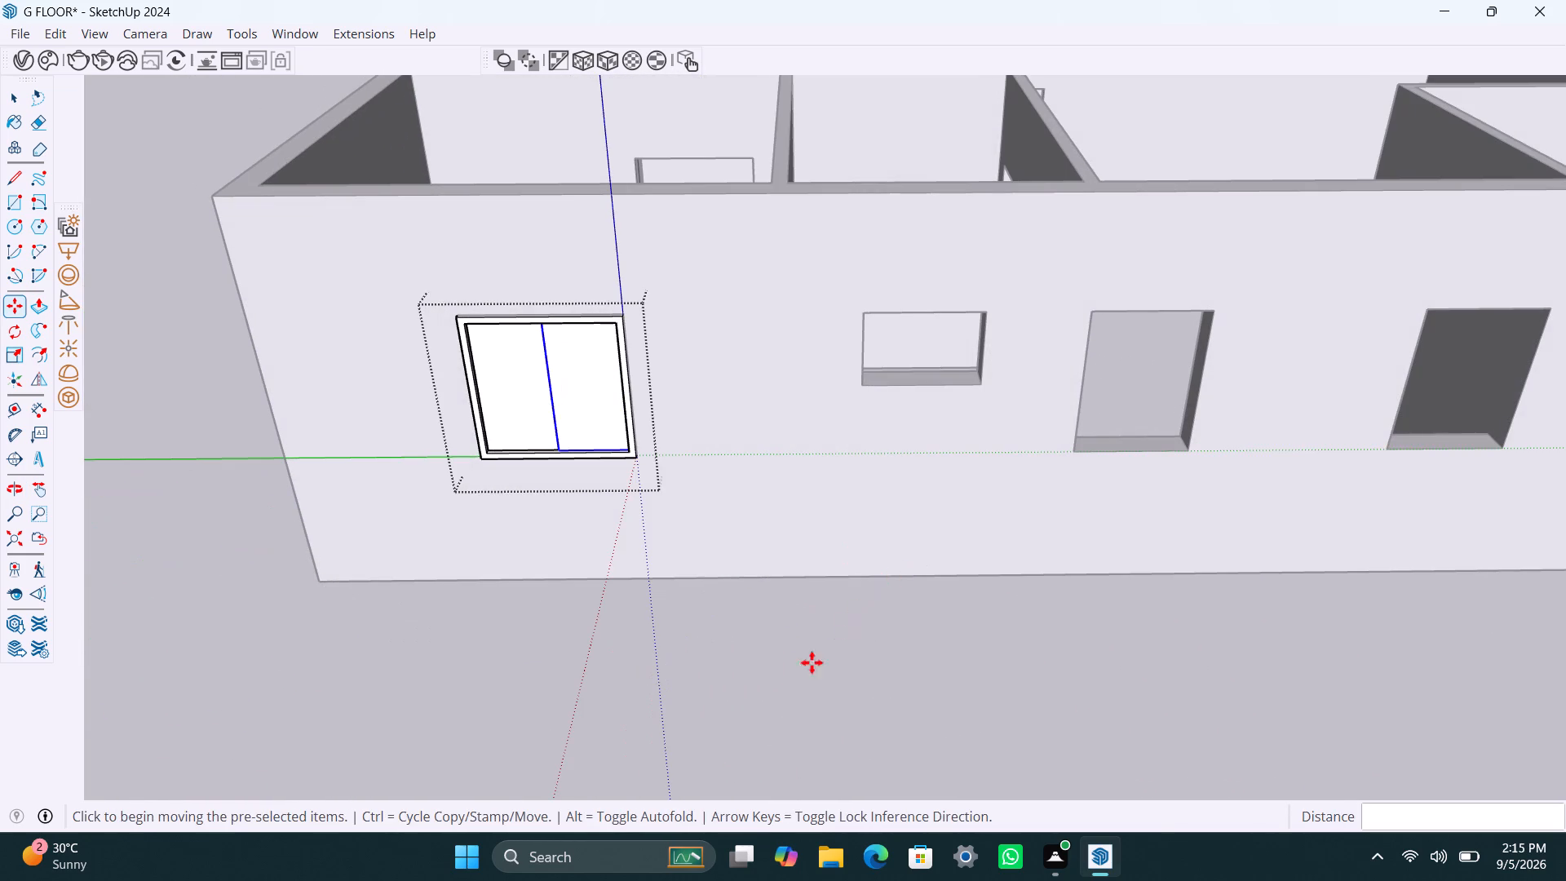
{"action": "key", "text": "space"}
{"action": "left_click", "coordinate": [782, 688]}
Draw a rectangle over the small wall opening beside the two-pane window and group its face with the edges.
{"action": "scroll", "coordinate": [759, 605], "scroll_direction": "down", "scroll_amount": 3}
{"action": "middle_click_drag", "start_coordinate": [769, 640], "coordinate": [670, 648], "text": "shift"}
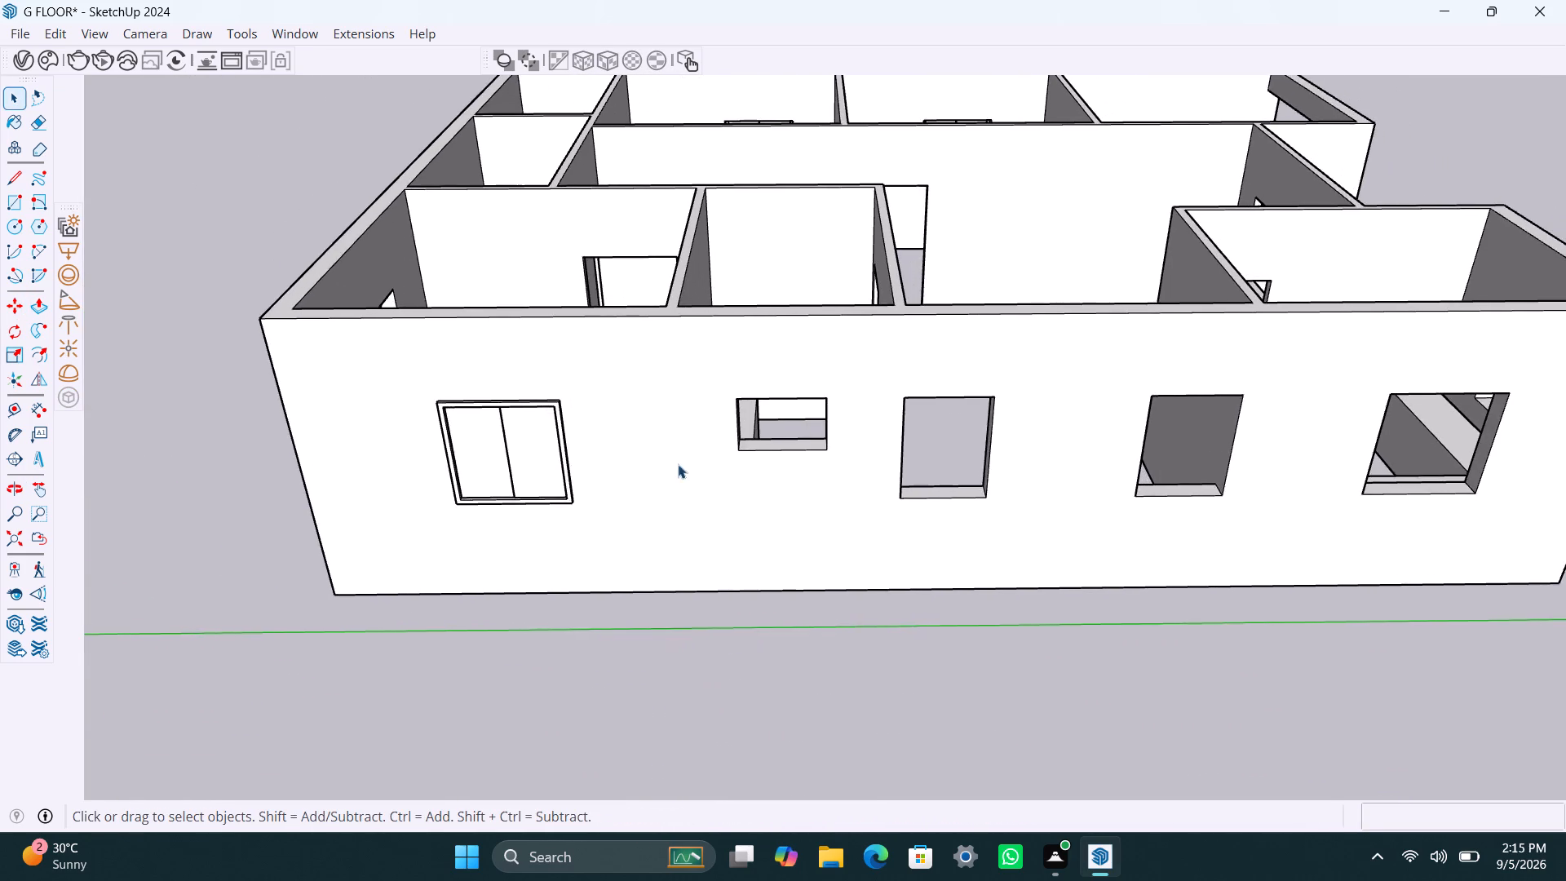
{"action": "scroll", "coordinate": [680, 410], "scroll_direction": "up", "scroll_amount": 4}
{"action": "key", "text": "r"}
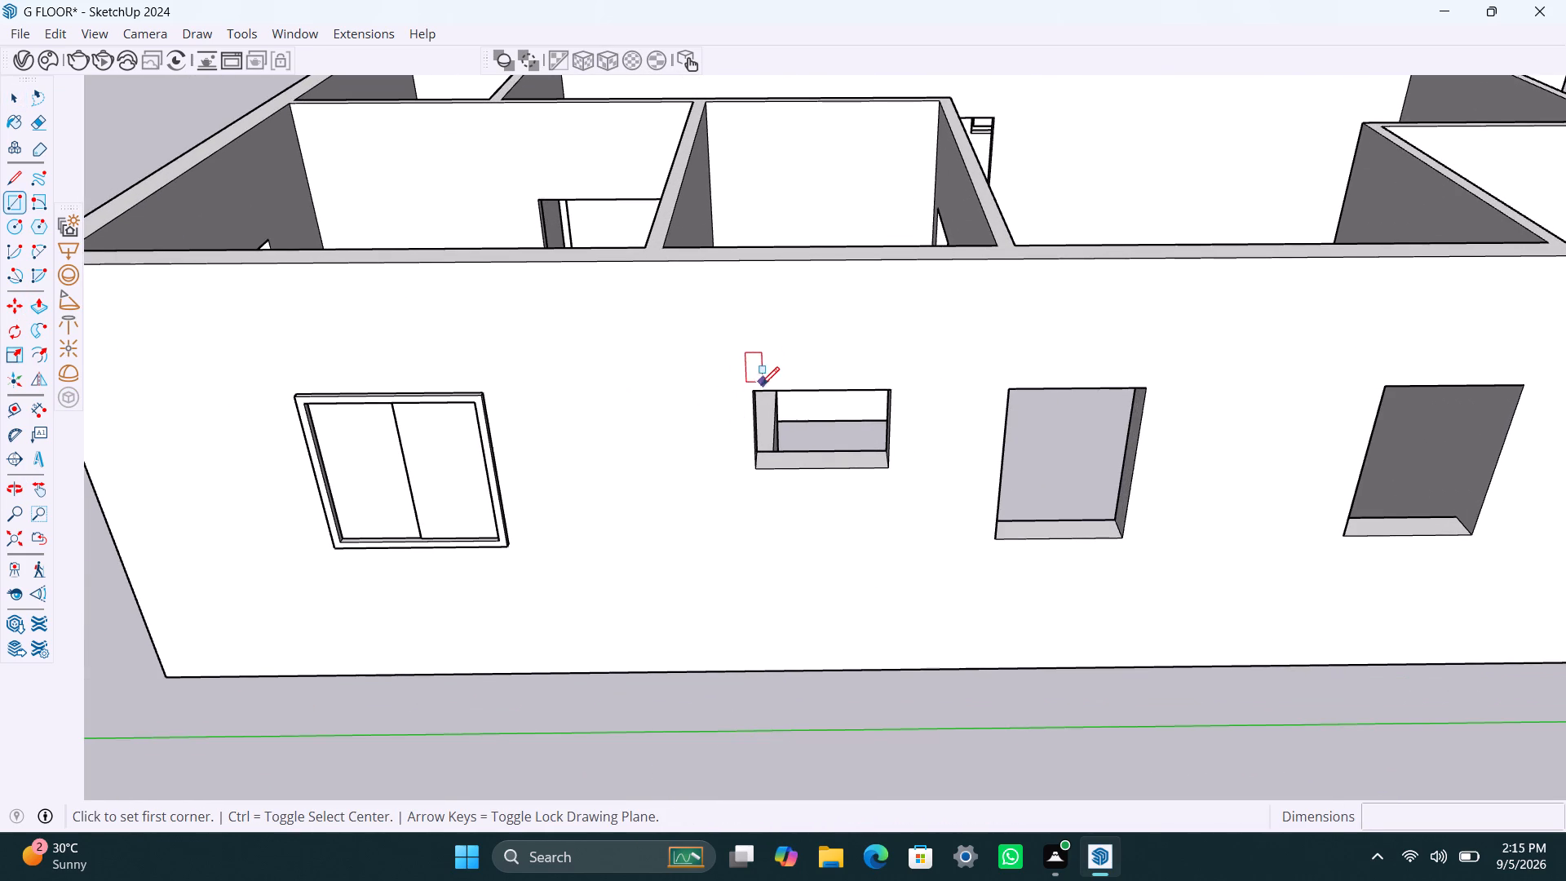
{"action": "left_click", "coordinate": [755, 391]}
{"action": "left_click", "coordinate": [888, 463]}
{"action": "key", "text": "space"}
{"action": "double_click", "coordinate": [825, 425]}
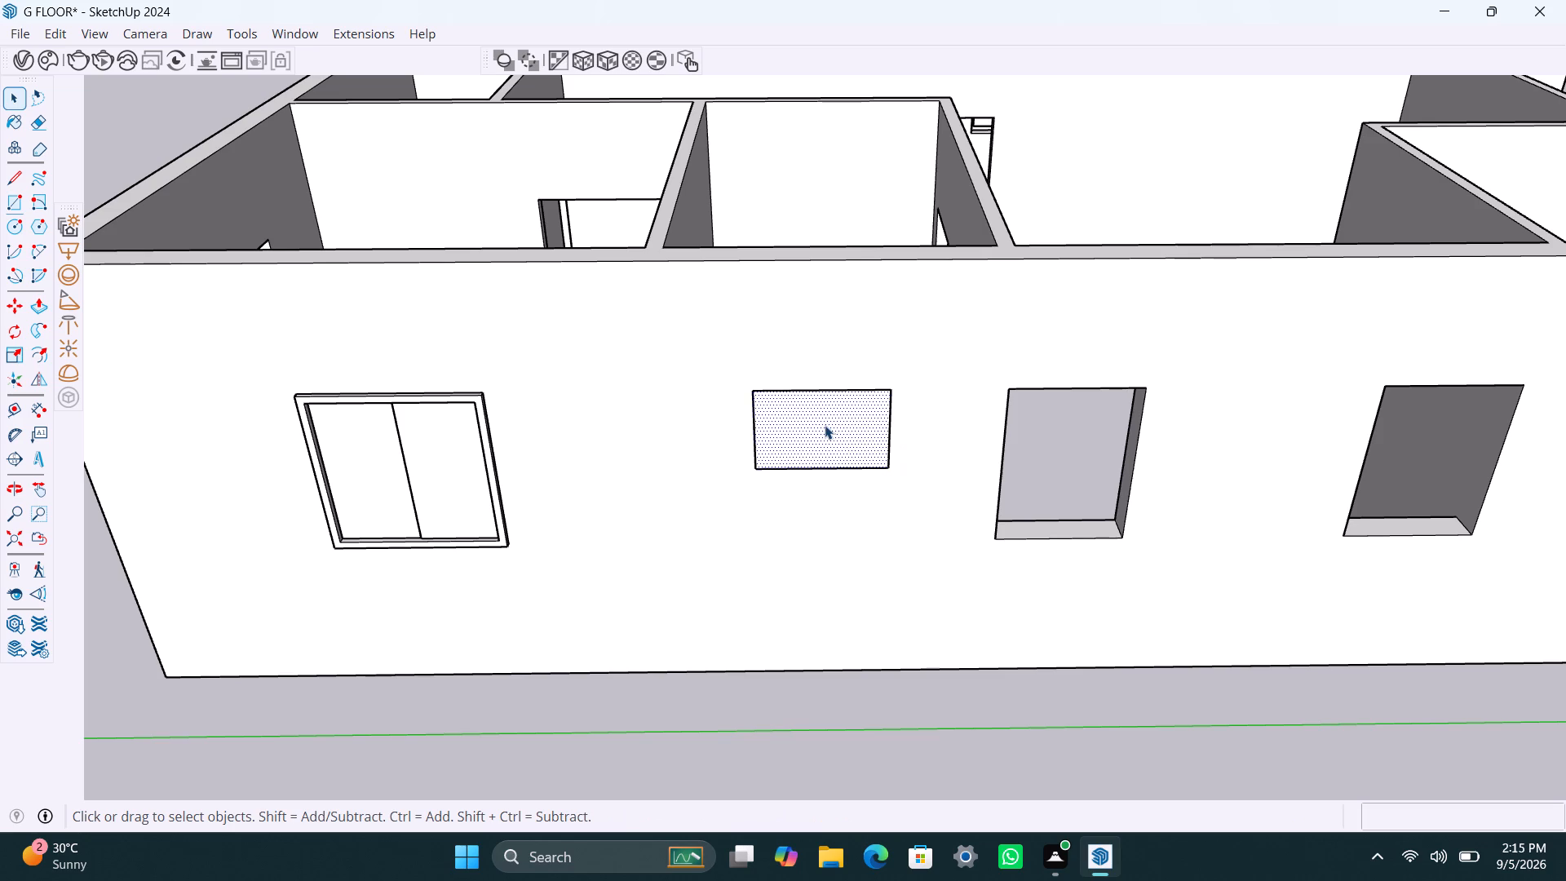
{"action": "right_click", "coordinate": [825, 425]}
{"action": "right_click", "coordinate": [825, 425]}
{"action": "left_click", "coordinate": [902, 205]}
Inside the new group, offset the rectangle's outline inward by 2" and delete the inner face to leave a frame.
{"action": "left_click", "coordinate": [810, 451]}
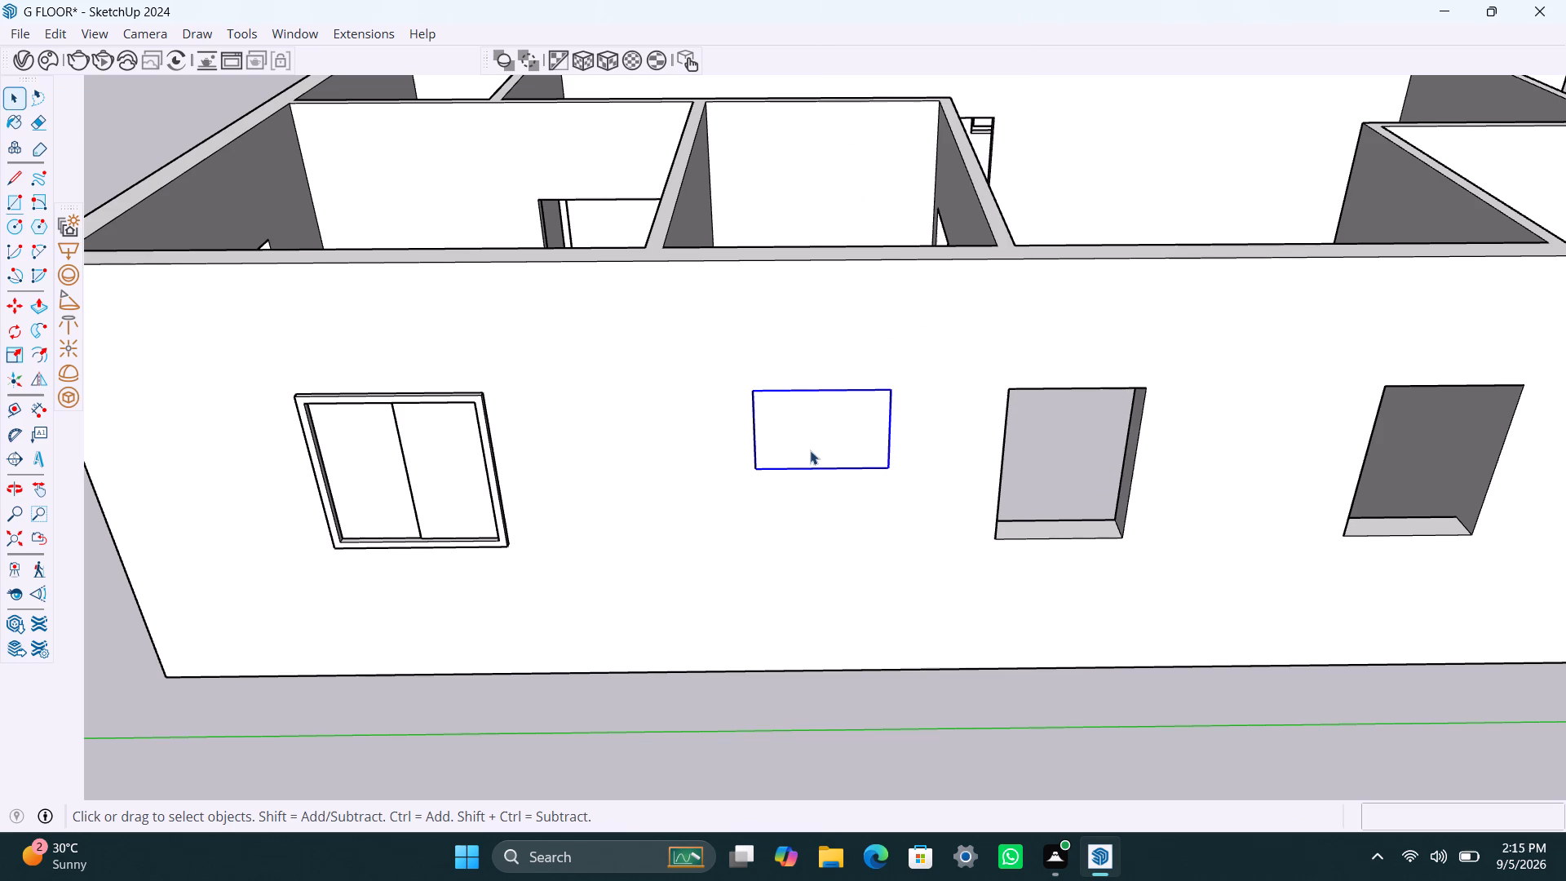
{"action": "left_click", "coordinate": [807, 444]}
{"action": "triple_click", "coordinate": [802, 427]}
{"action": "key", "text": "f"}
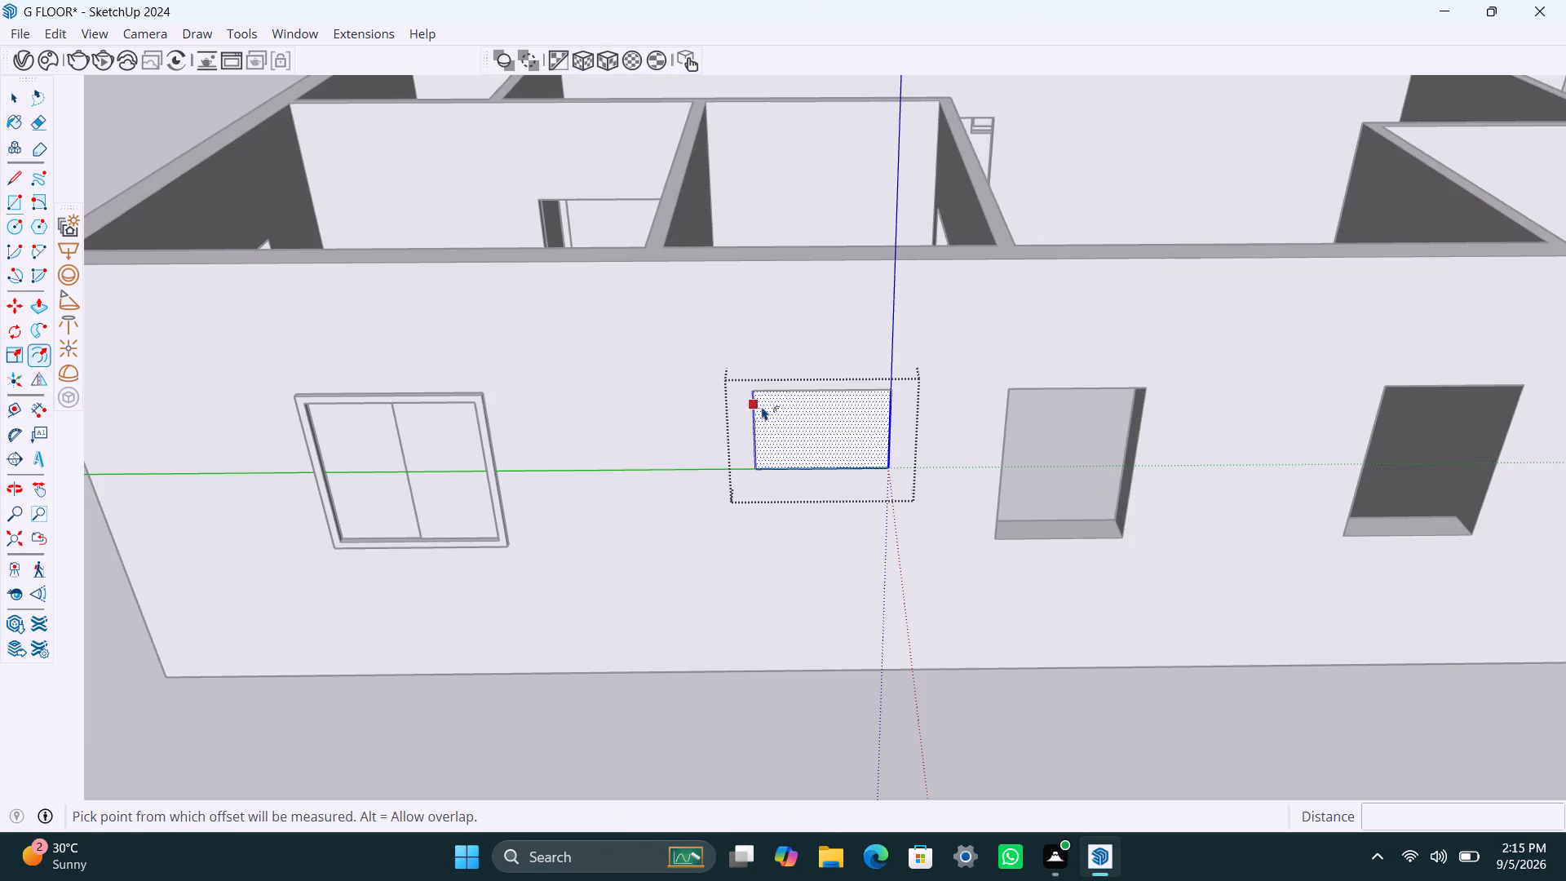
{"action": "left_click", "coordinate": [769, 408]}
{"action": "type", "text": "2\""}
{"action": "key", "text": "Return"}
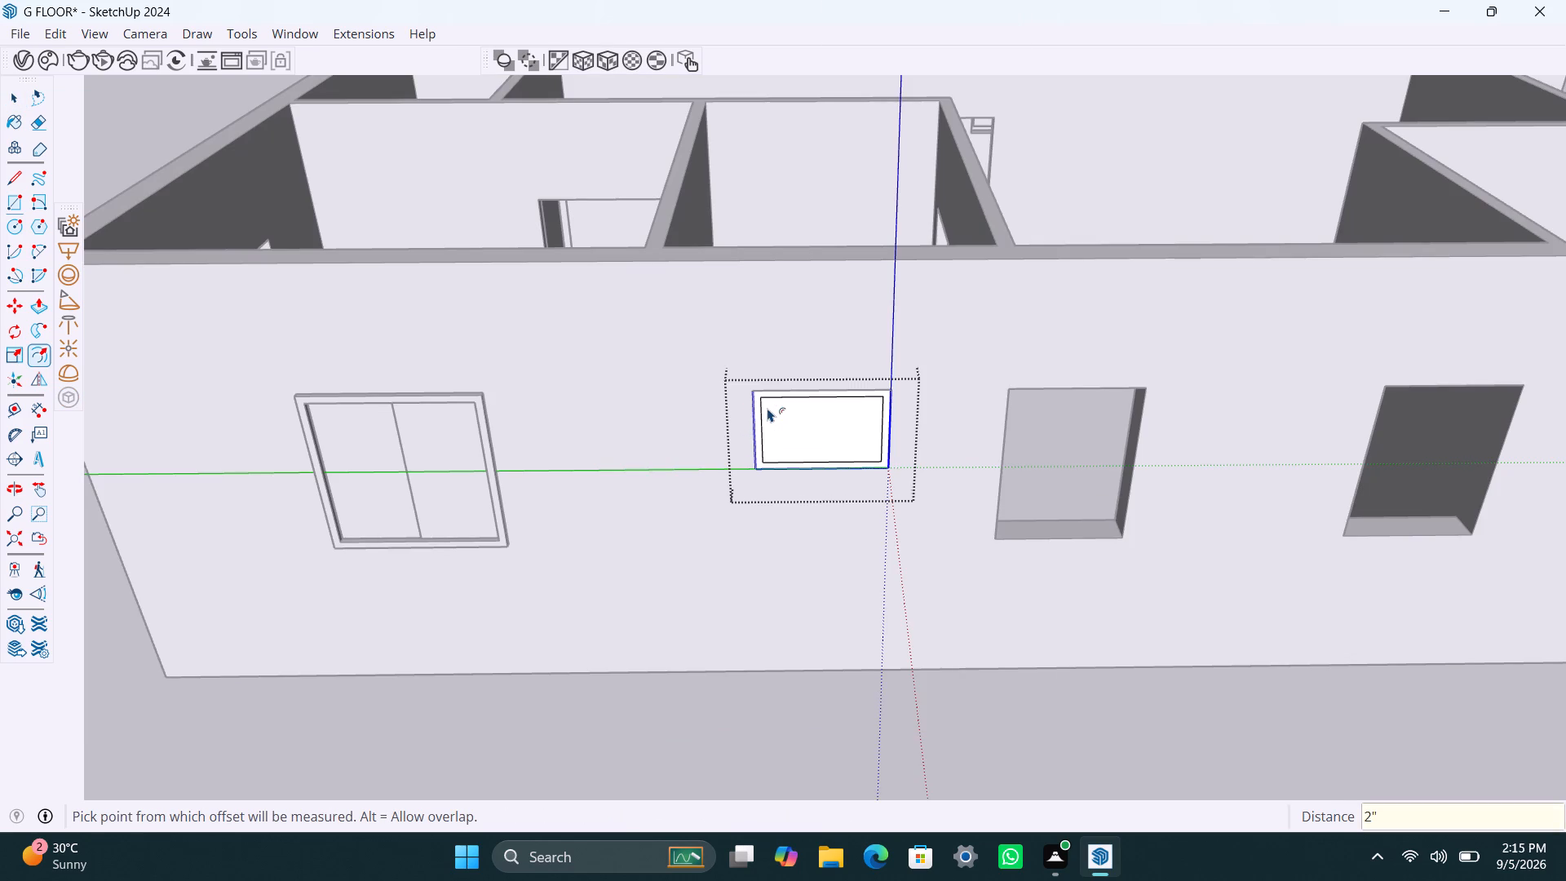
{"action": "key", "text": "space"}
{"action": "left_click", "coordinate": [822, 427]}
{"action": "key", "text": "Delete"}
Extrude the small window's frame face by 1.5" twice.
{"action": "scroll", "coordinate": [823, 430], "scroll_direction": "up", "scroll_amount": 6}
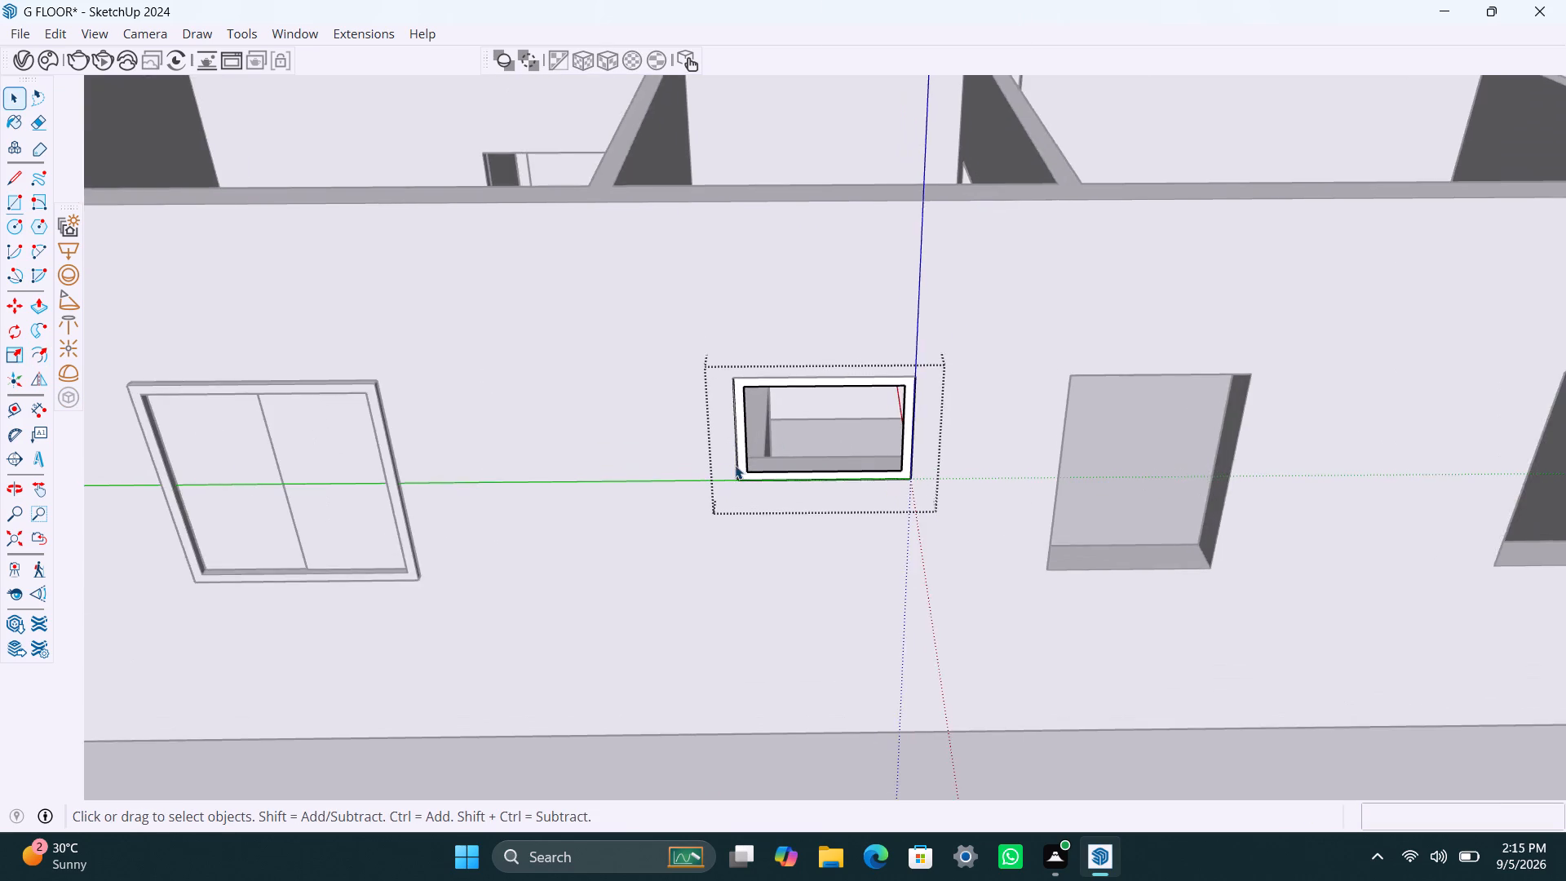
{"action": "scroll", "coordinate": [733, 454], "scroll_direction": "up", "scroll_amount": 4}
{"action": "left_click", "coordinate": [737, 427]}
{"action": "key", "text": "p"}
{"action": "left_click", "coordinate": [738, 427]}
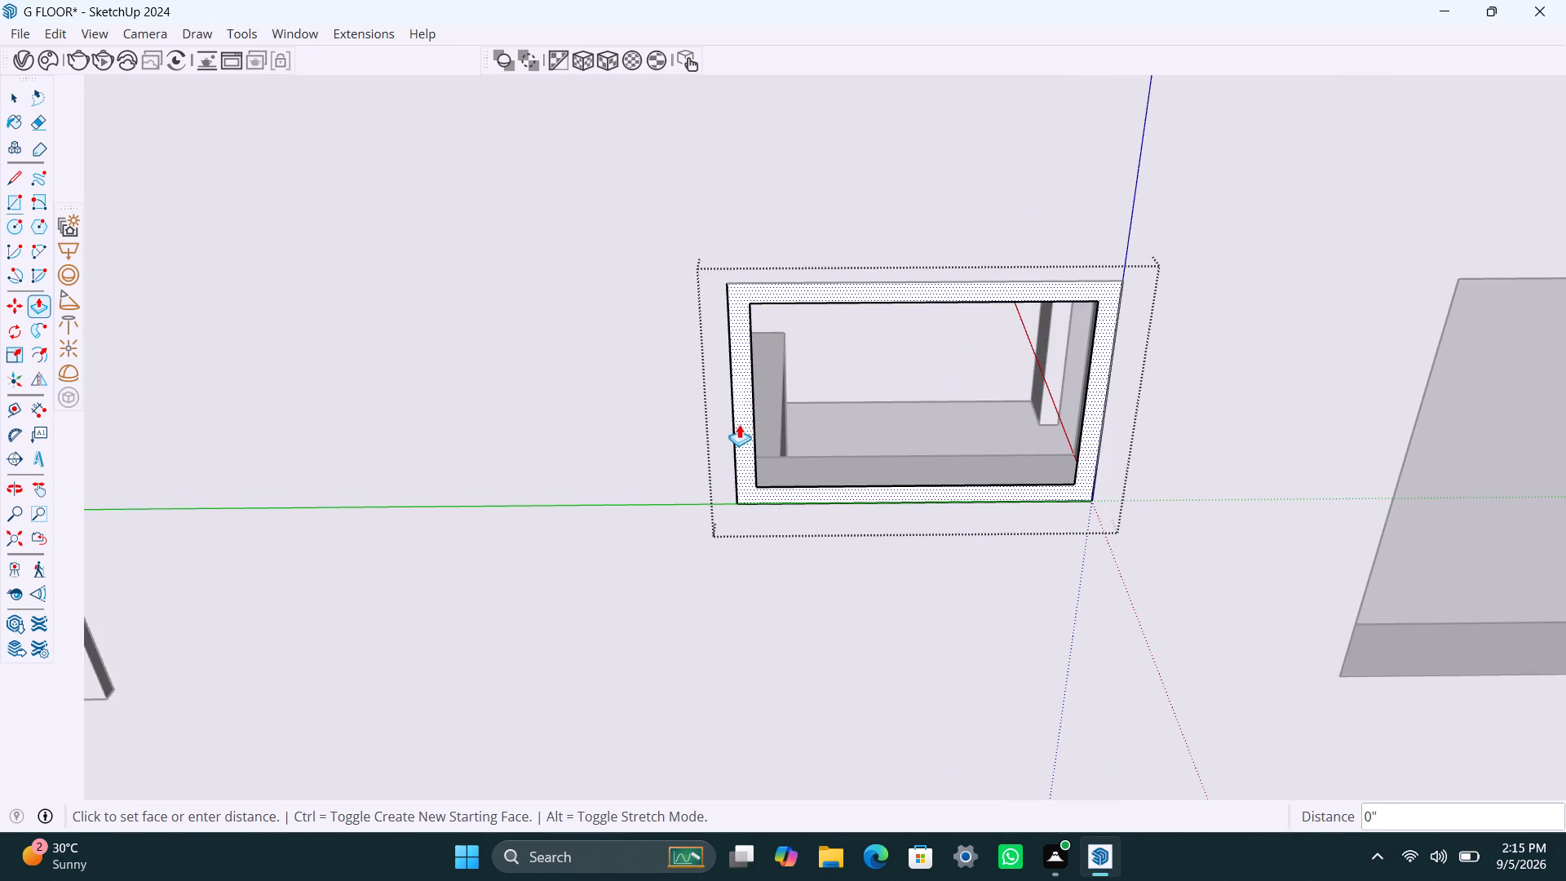
{"action": "key", "text": "1"}
{"action": "type", "text": ".5\""}
{"action": "key", "text": "Return"}
{"action": "left_click", "coordinate": [747, 428]}
{"action": "type", "text": "1.5\""}
{"action": "key", "text": "Return"}
{"action": "key", "text": "space"}
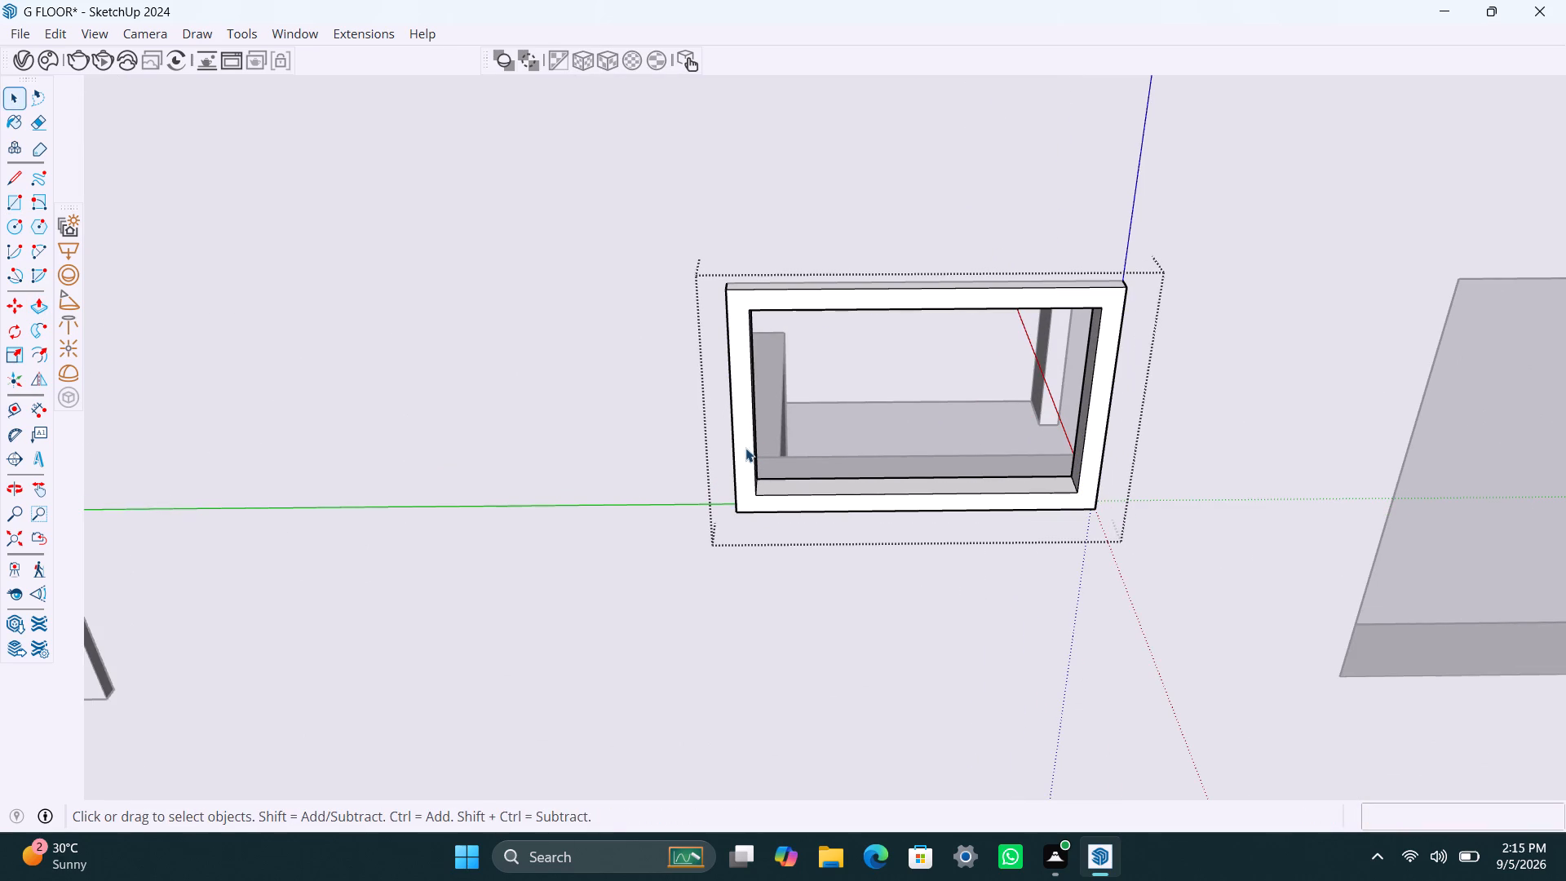
Draw a 2" high slat rectangle across the top of the frame's opening and delete the extra face below it.
{"action": "type", "text": "r"}
{"action": "left_click", "coordinate": [751, 312]}
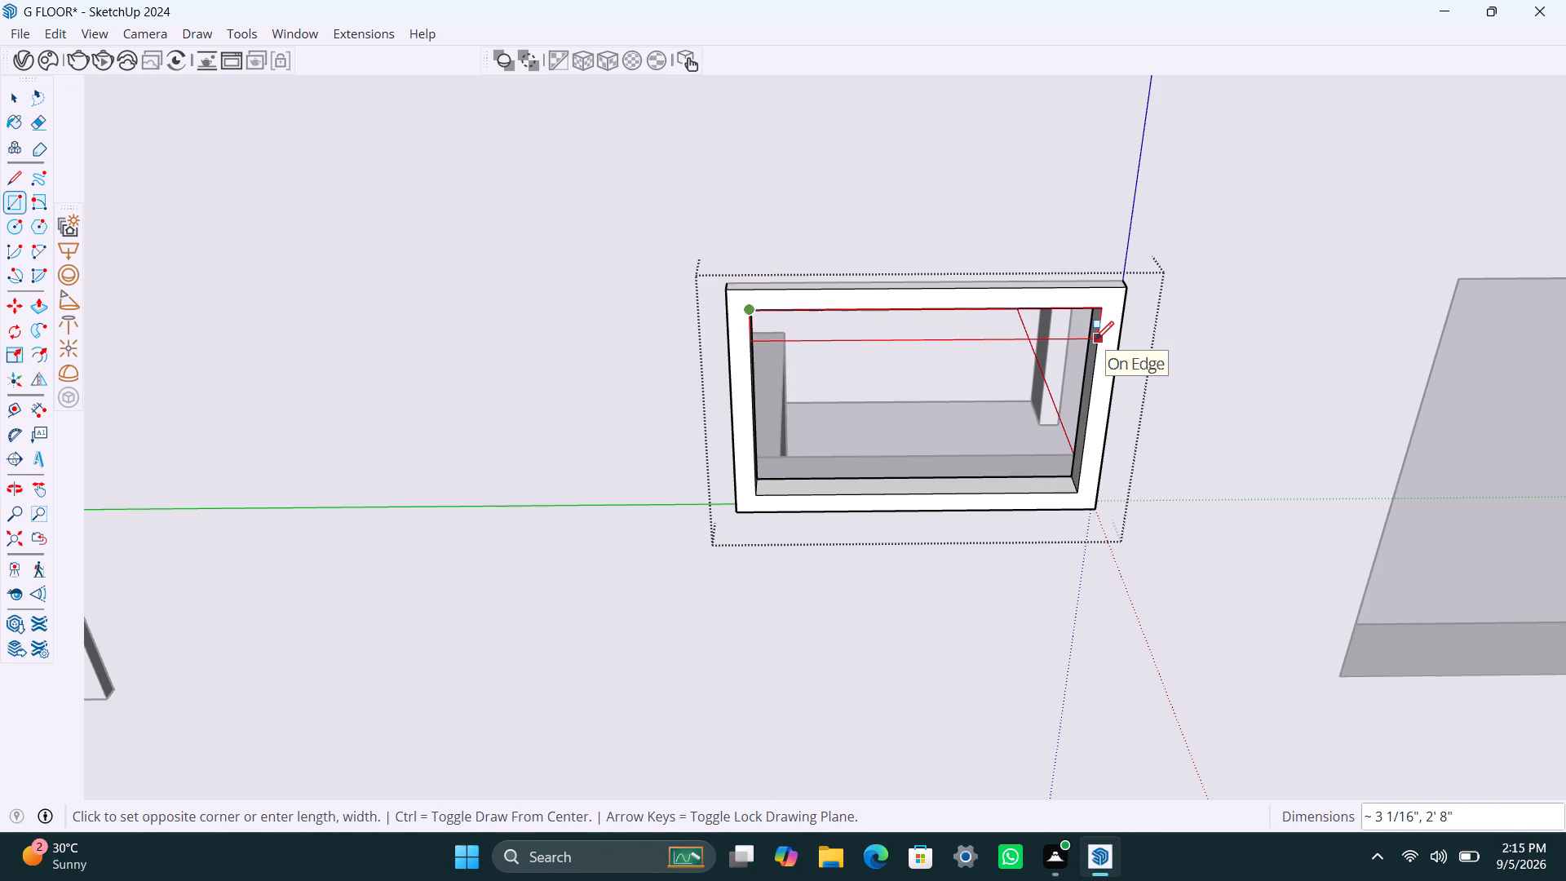
{"action": "type", "text": "2\""}
{"action": "key", "text": "Return"}
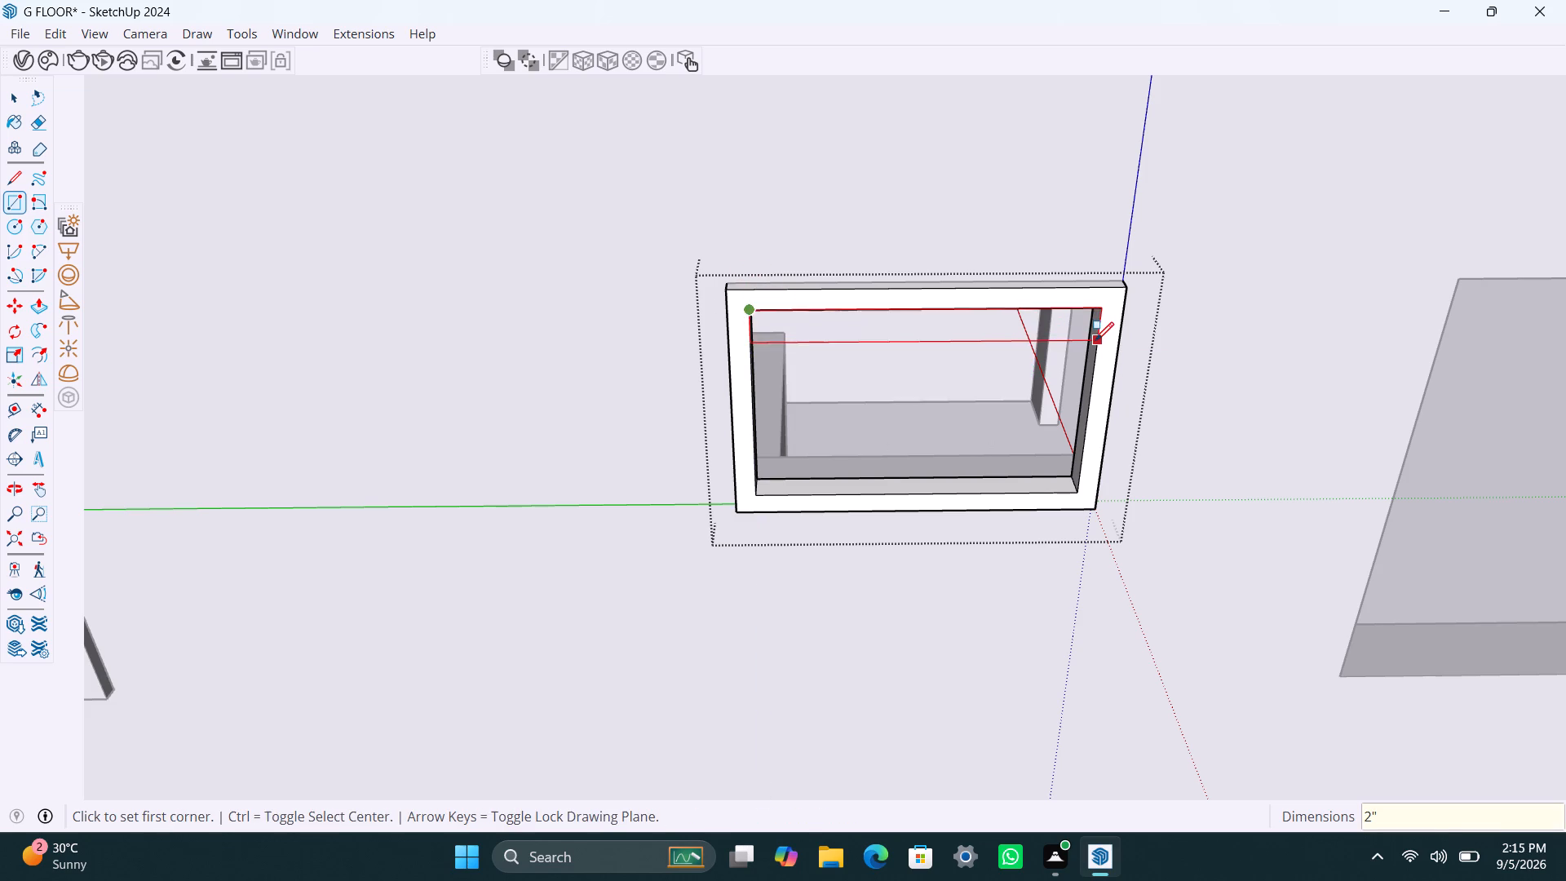
{"action": "key", "text": "space"}
{"action": "left_click", "coordinate": [1046, 429]}
{"action": "key", "text": "Delete"}
Group the slat face together with its edges.
{"action": "scroll", "coordinate": [914, 401], "scroll_direction": "up", "scroll_amount": 3}
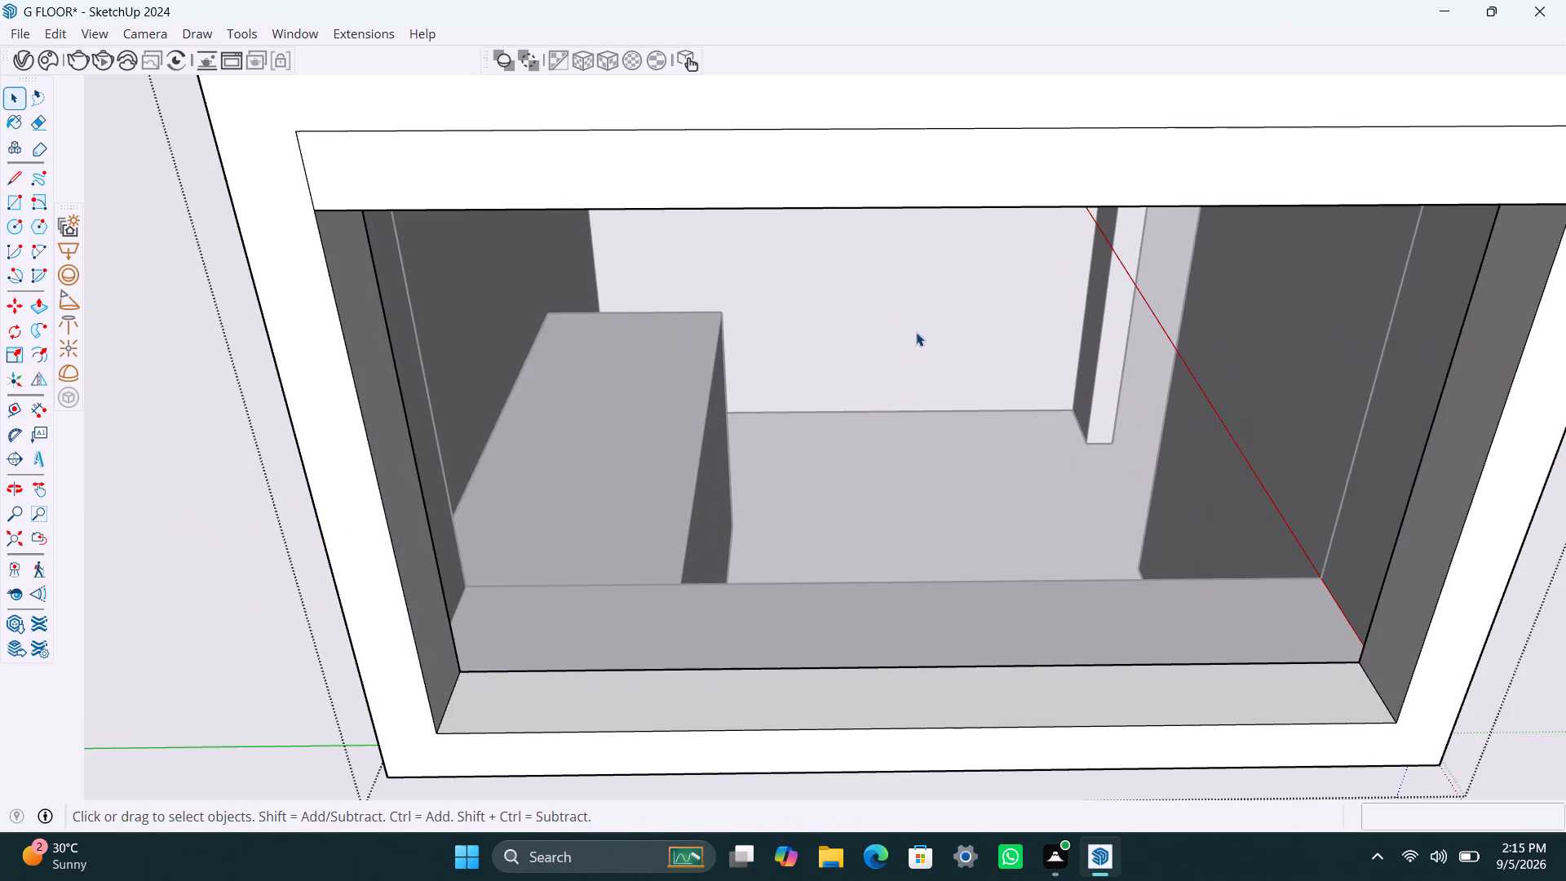
{"action": "scroll", "coordinate": [854, 374], "scroll_direction": "down", "scroll_amount": 1}
{"action": "double_click", "coordinate": [820, 245]}
{"action": "right_click", "coordinate": [823, 250]}
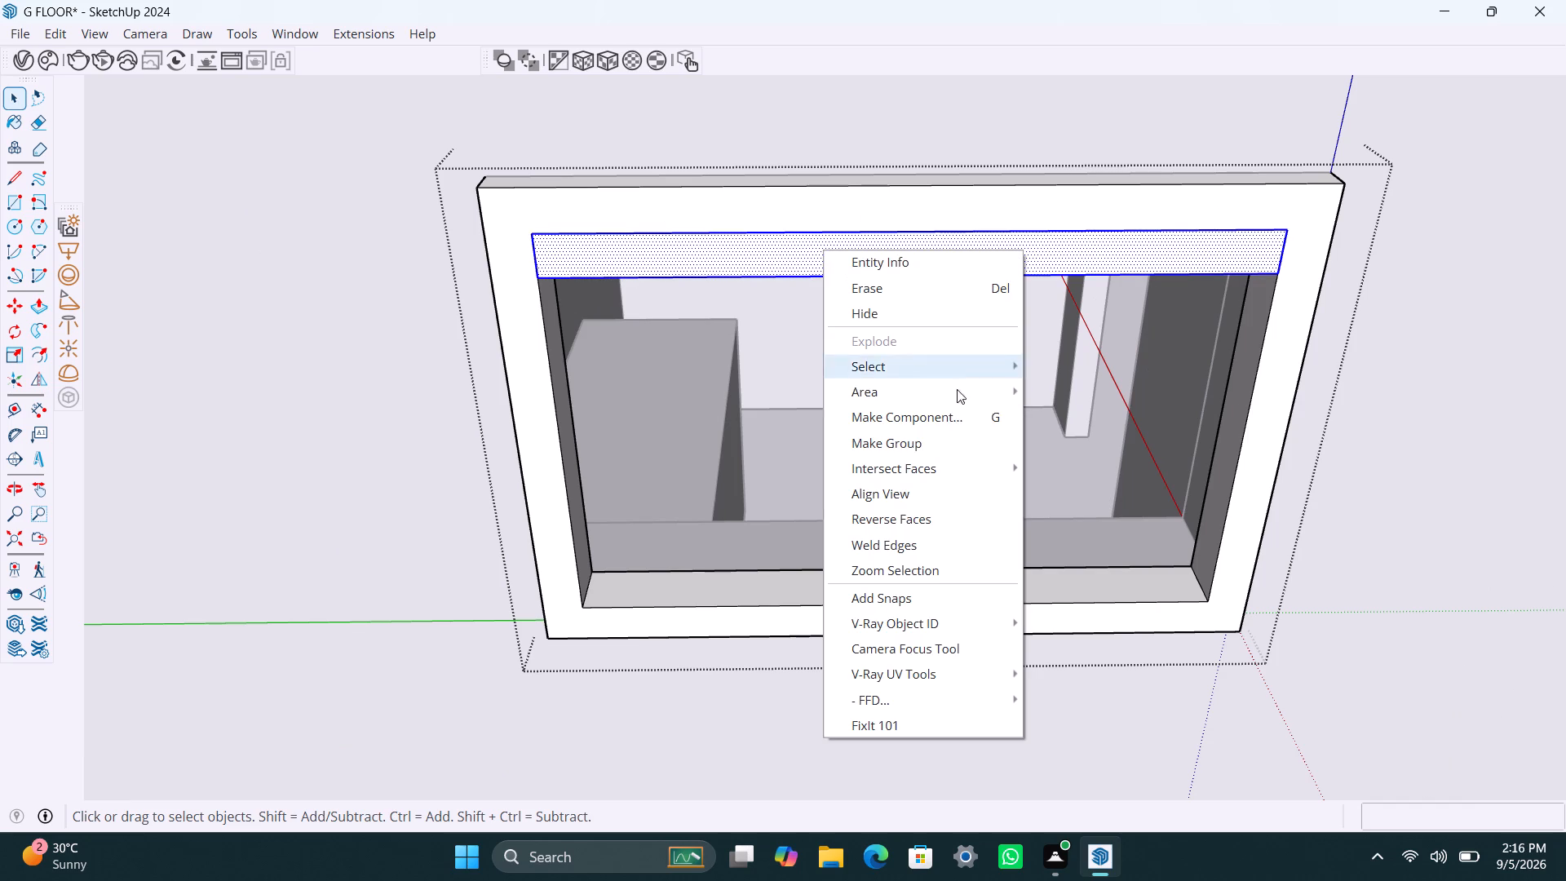
{"action": "left_click", "coordinate": [922, 440]}
Extrude the slat face 8 mm inside its group and close the slat group.
{"action": "triple_click", "coordinate": [776, 253]}
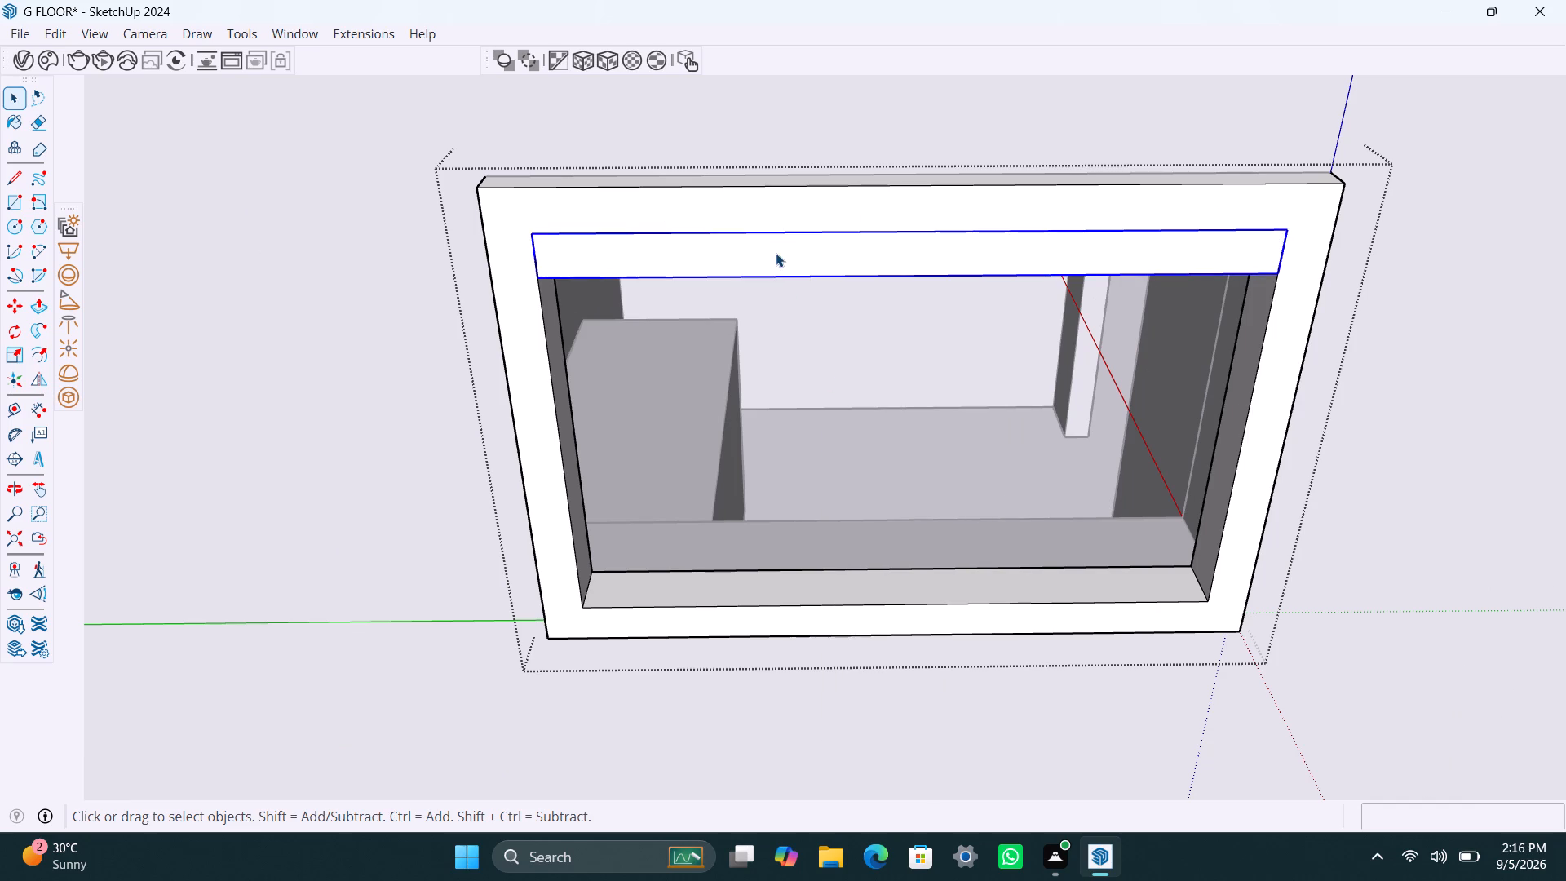
{"action": "key", "text": "p"}
{"action": "left_click", "coordinate": [763, 261]}
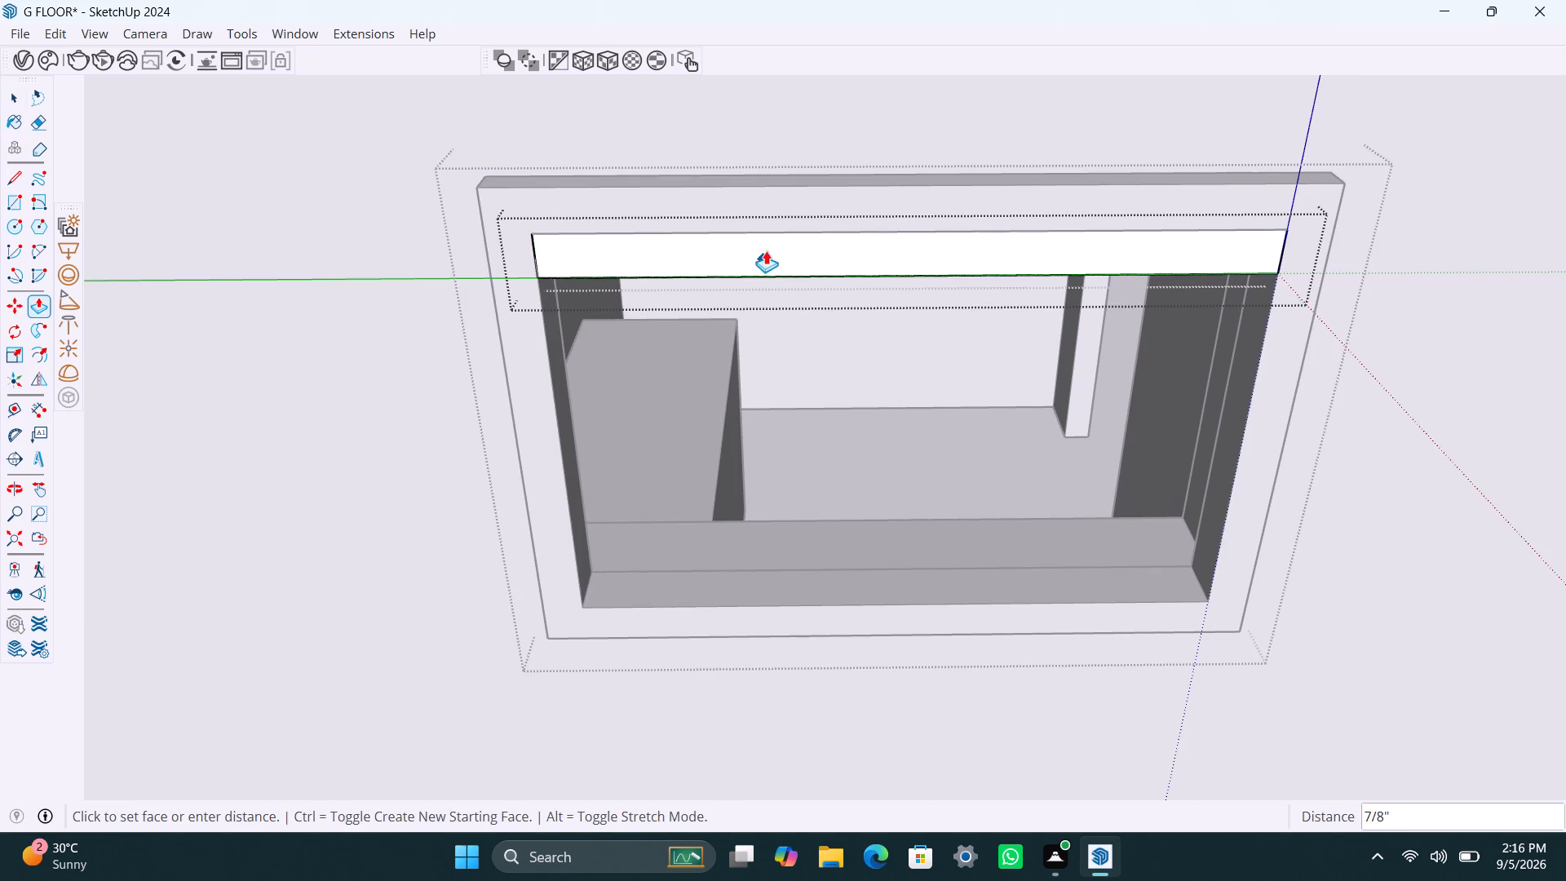
{"action": "type", "text": "8mm"}
{"action": "key", "text": "Return"}
{"action": "key", "text": "space"}
{"action": "left_click", "coordinate": [1392, 465]}
Copy the slat 1' 6" down to the bottom of the frame's opening and divide the distance into 6 equal spacings.
{"action": "scroll", "coordinate": [934, 404], "scroll_direction": "down", "scroll_amount": 3}
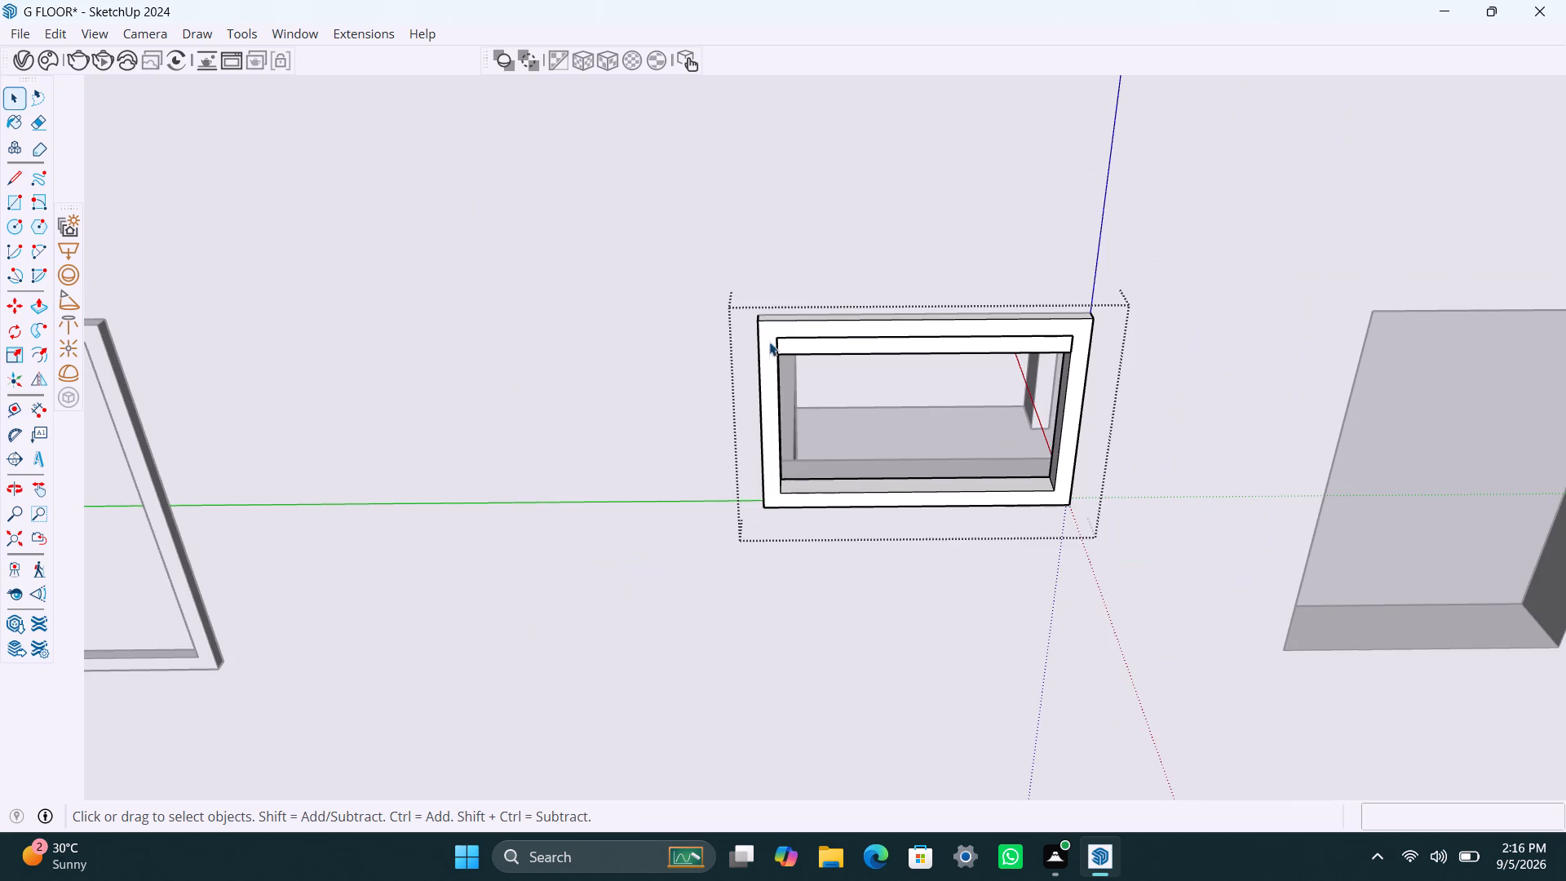
{"action": "scroll", "coordinate": [784, 367], "scroll_direction": "up", "scroll_amount": 4}
{"action": "left_click", "coordinate": [788, 325]}
{"action": "key", "text": "m"}
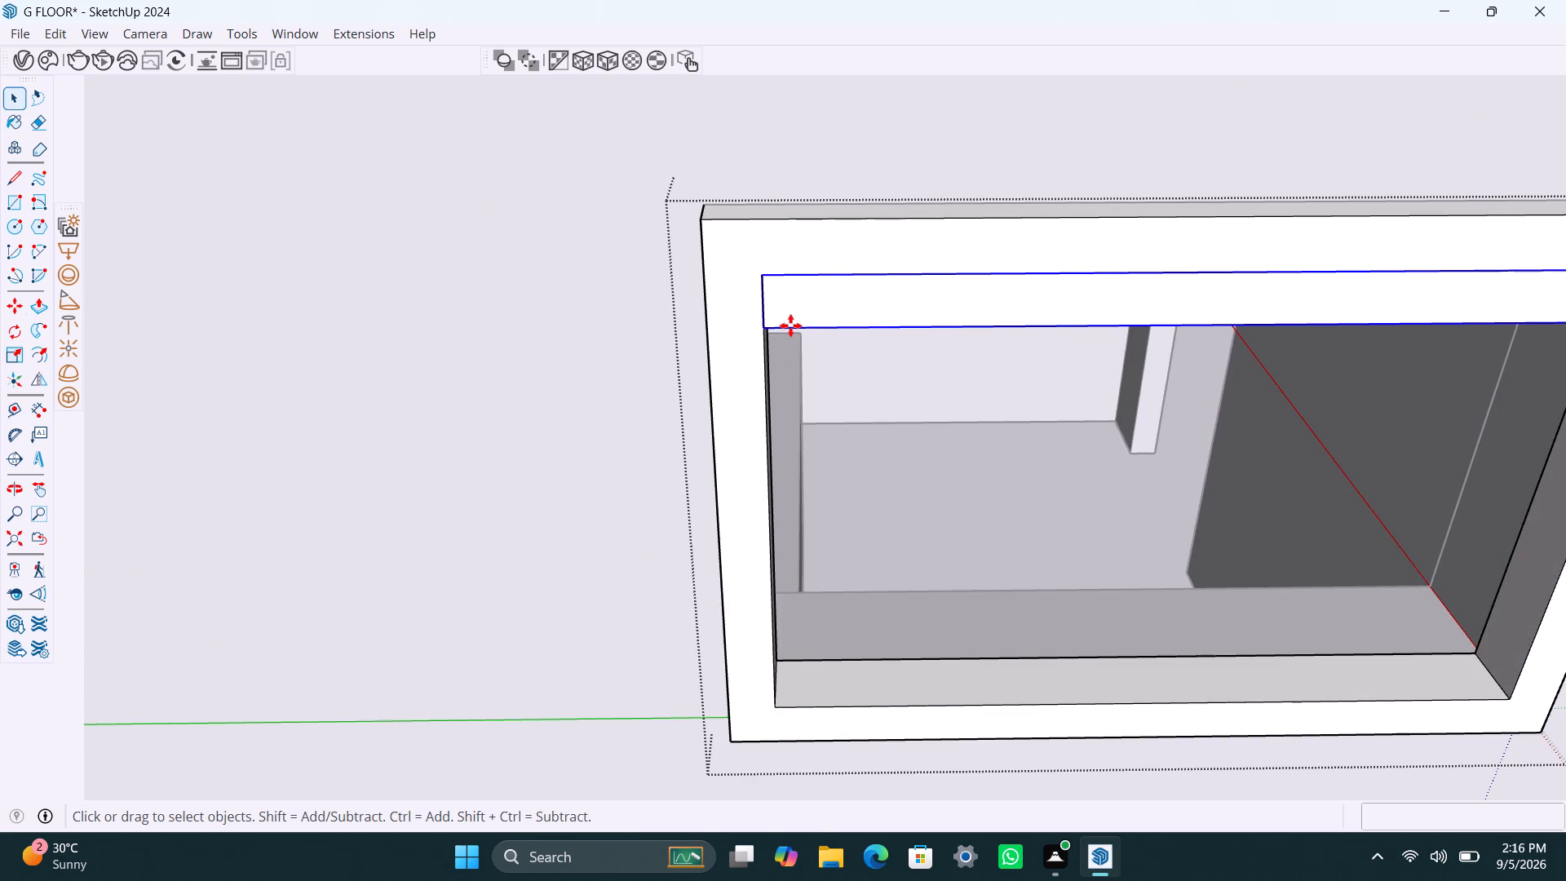
{"action": "left_click", "coordinate": [767, 332]}
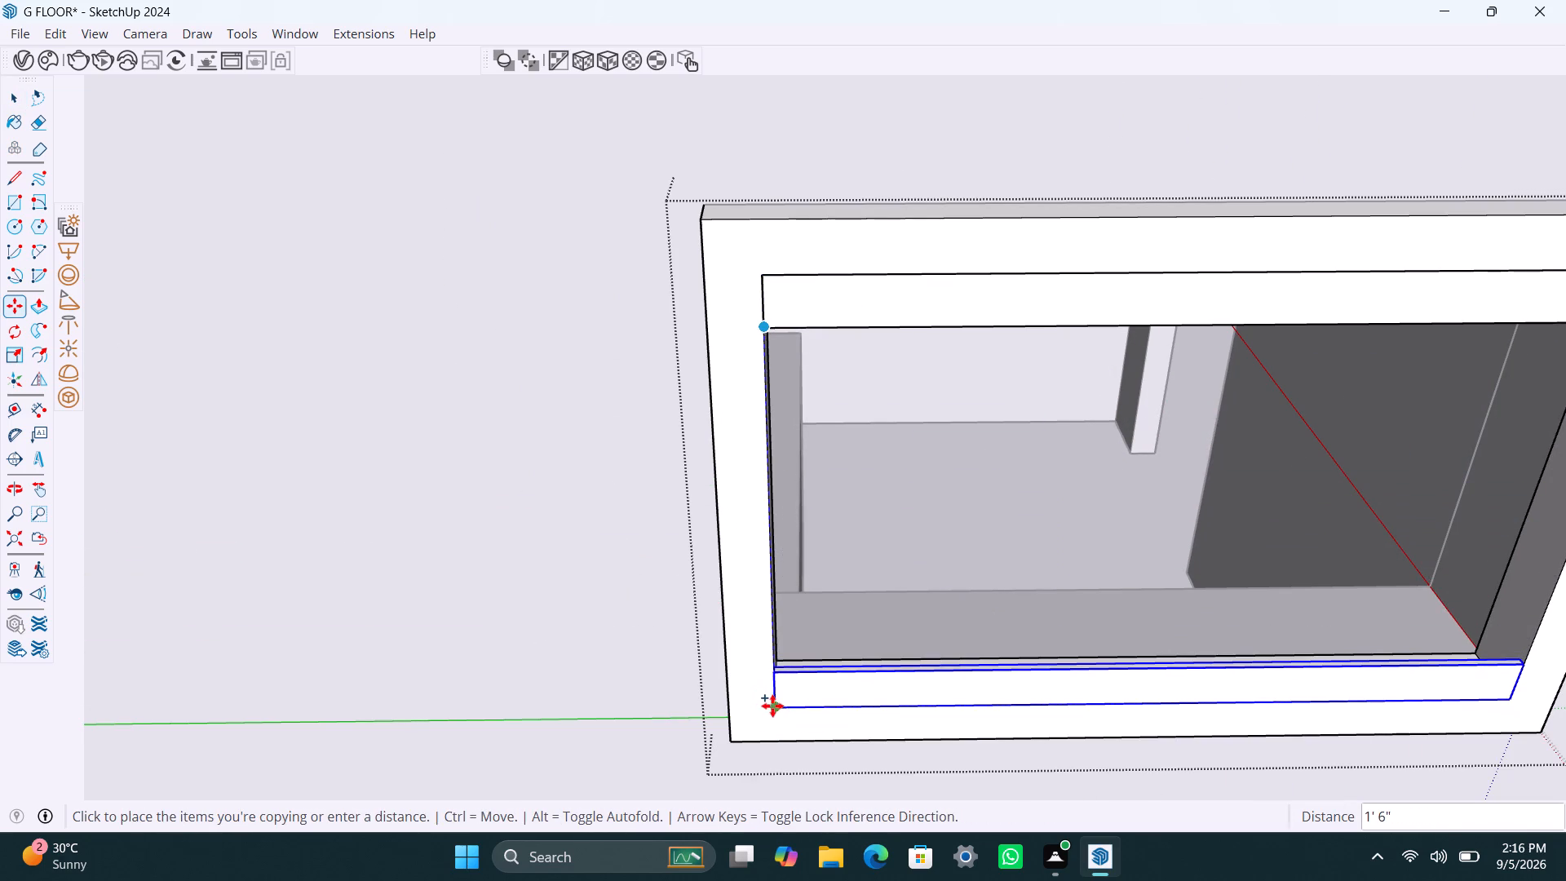
{"action": "left_click", "coordinate": [776, 706]}
{"action": "type", "text": "/6"}
{"action": "key", "text": "Return"}
{"action": "scroll", "coordinate": [623, 633], "scroll_direction": "down", "scroll_amount": 18}
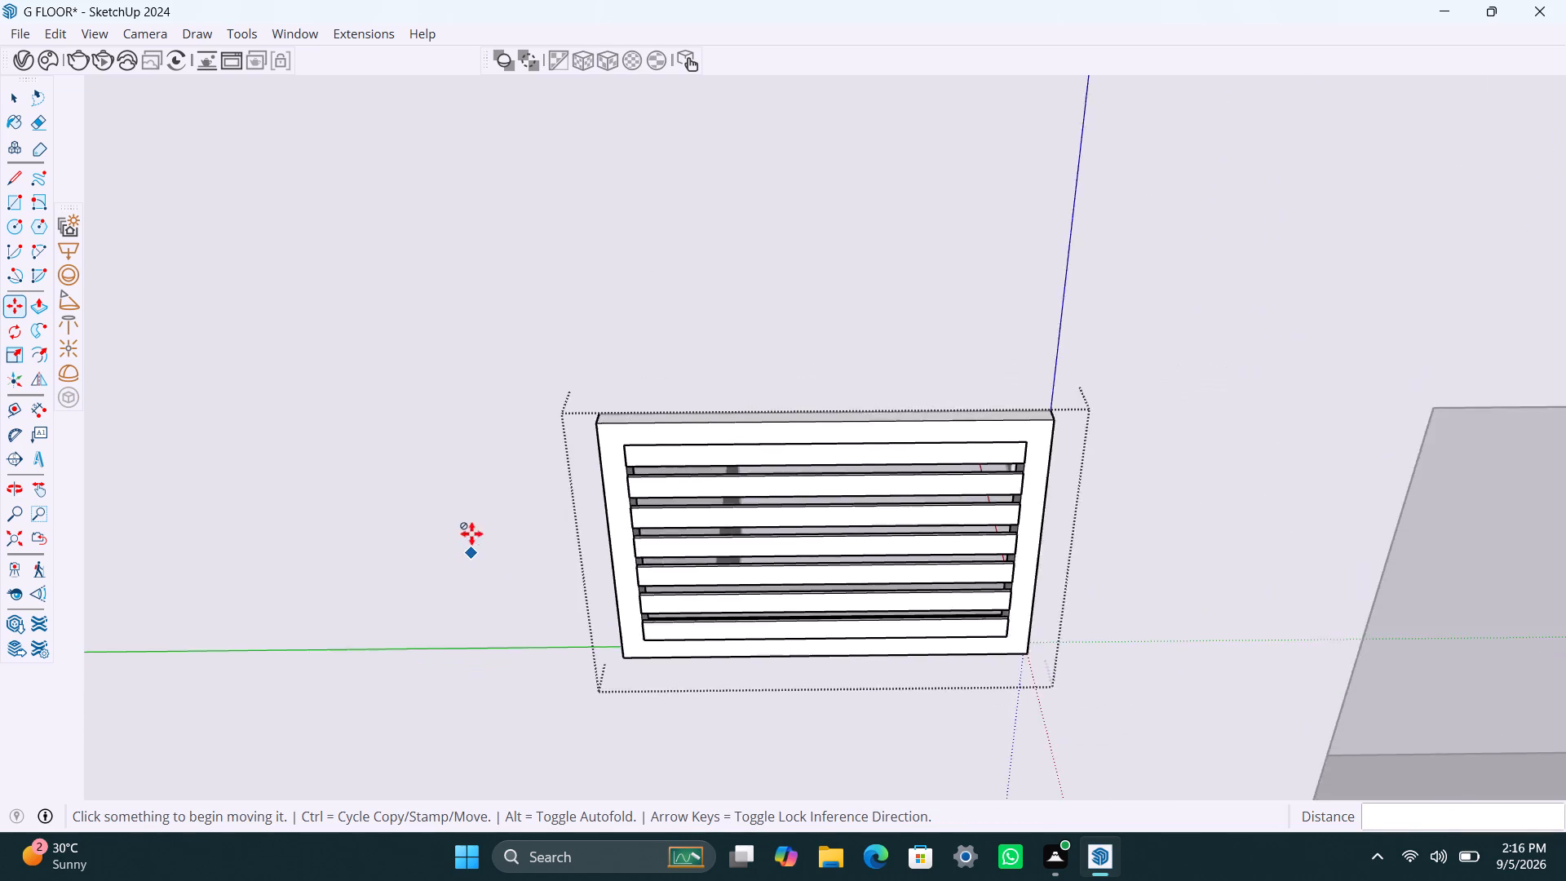
{"action": "scroll", "coordinate": [471, 533], "scroll_direction": "down", "scroll_amount": 4}
{"action": "scroll", "coordinate": [568, 471], "scroll_direction": "down", "scroll_amount": 9}
{"action": "scroll", "coordinate": [840, 446], "scroll_direction": "down", "scroll_amount": 3}
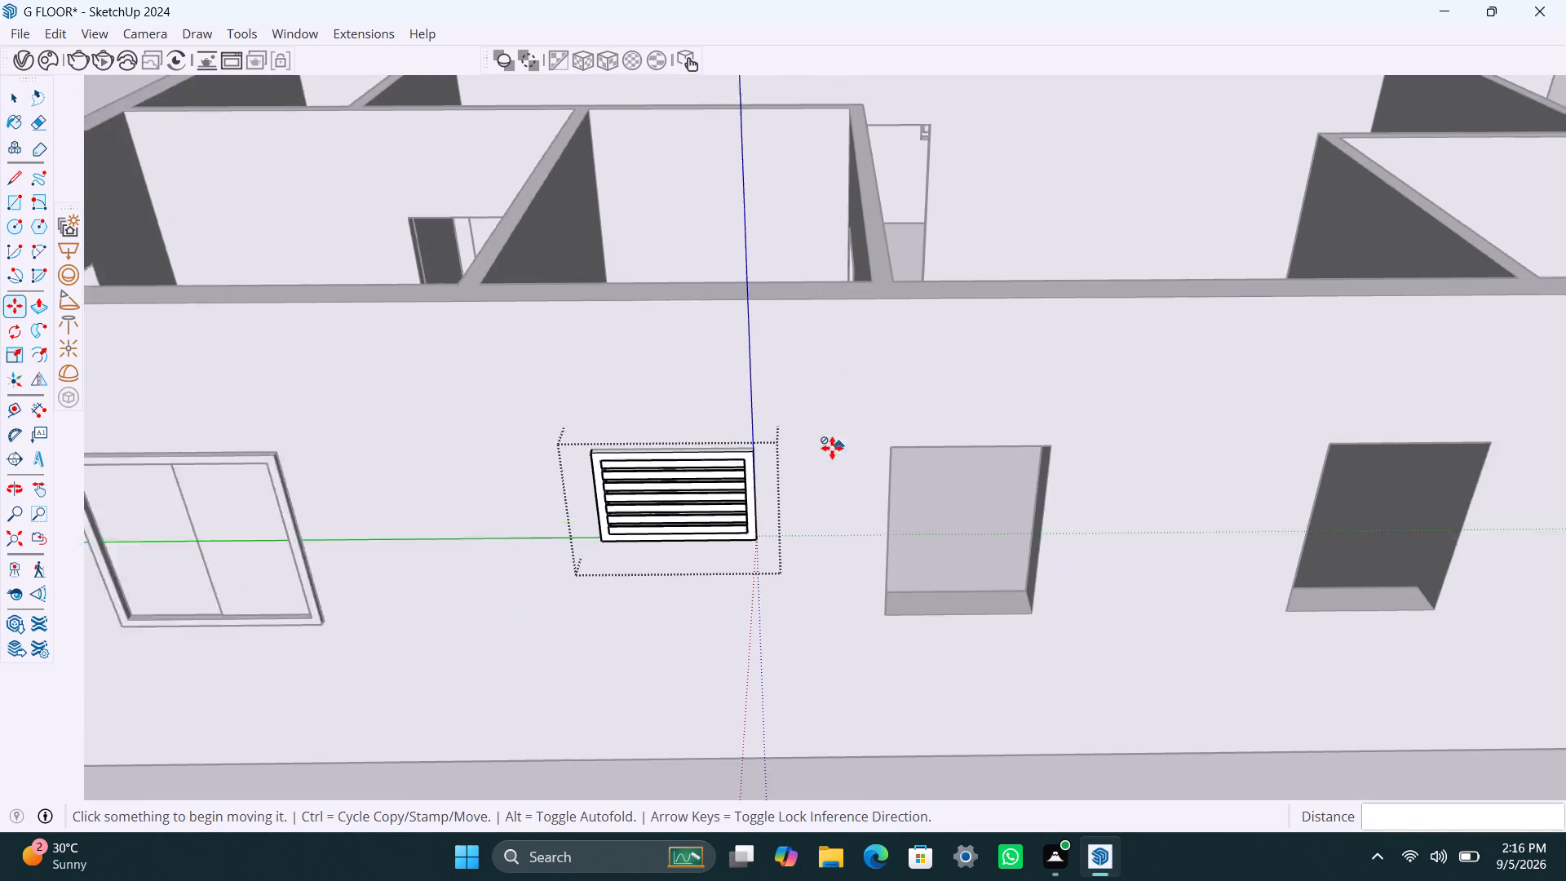
{"action": "key", "text": "space"}
Draw a rectangle over the taller wall opening beside the louvred unit and select its face.
{"action": "middle_click_drag", "start_coordinate": [803, 452], "coordinate": [718, 422]}
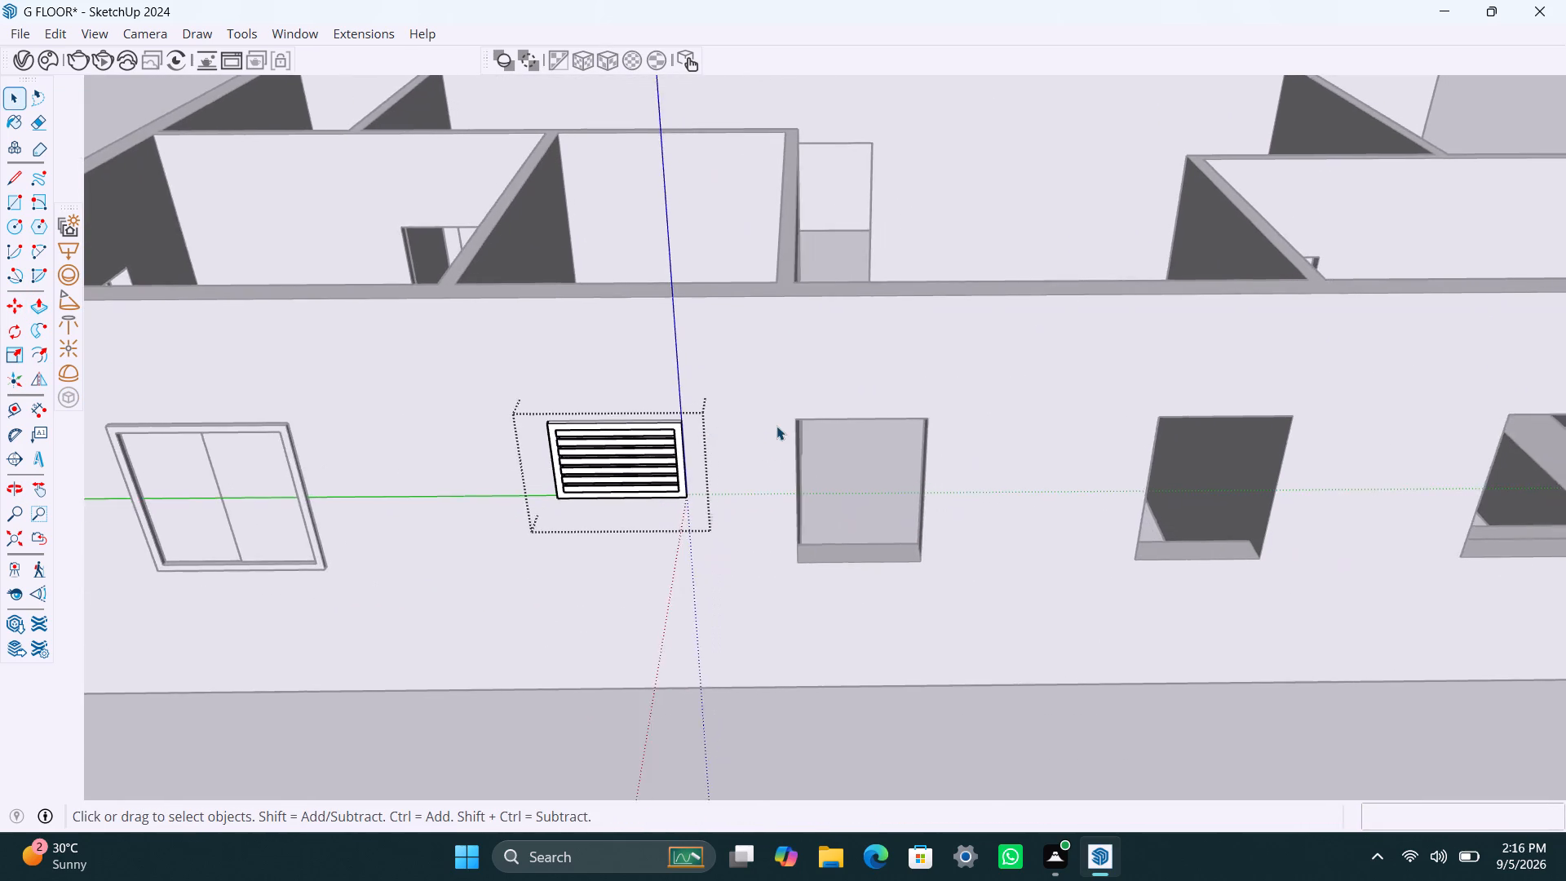
{"action": "scroll", "coordinate": [785, 427], "scroll_direction": "up", "scroll_amount": 2}
{"action": "key", "text": "r"}
{"action": "left_click", "coordinate": [805, 421]}
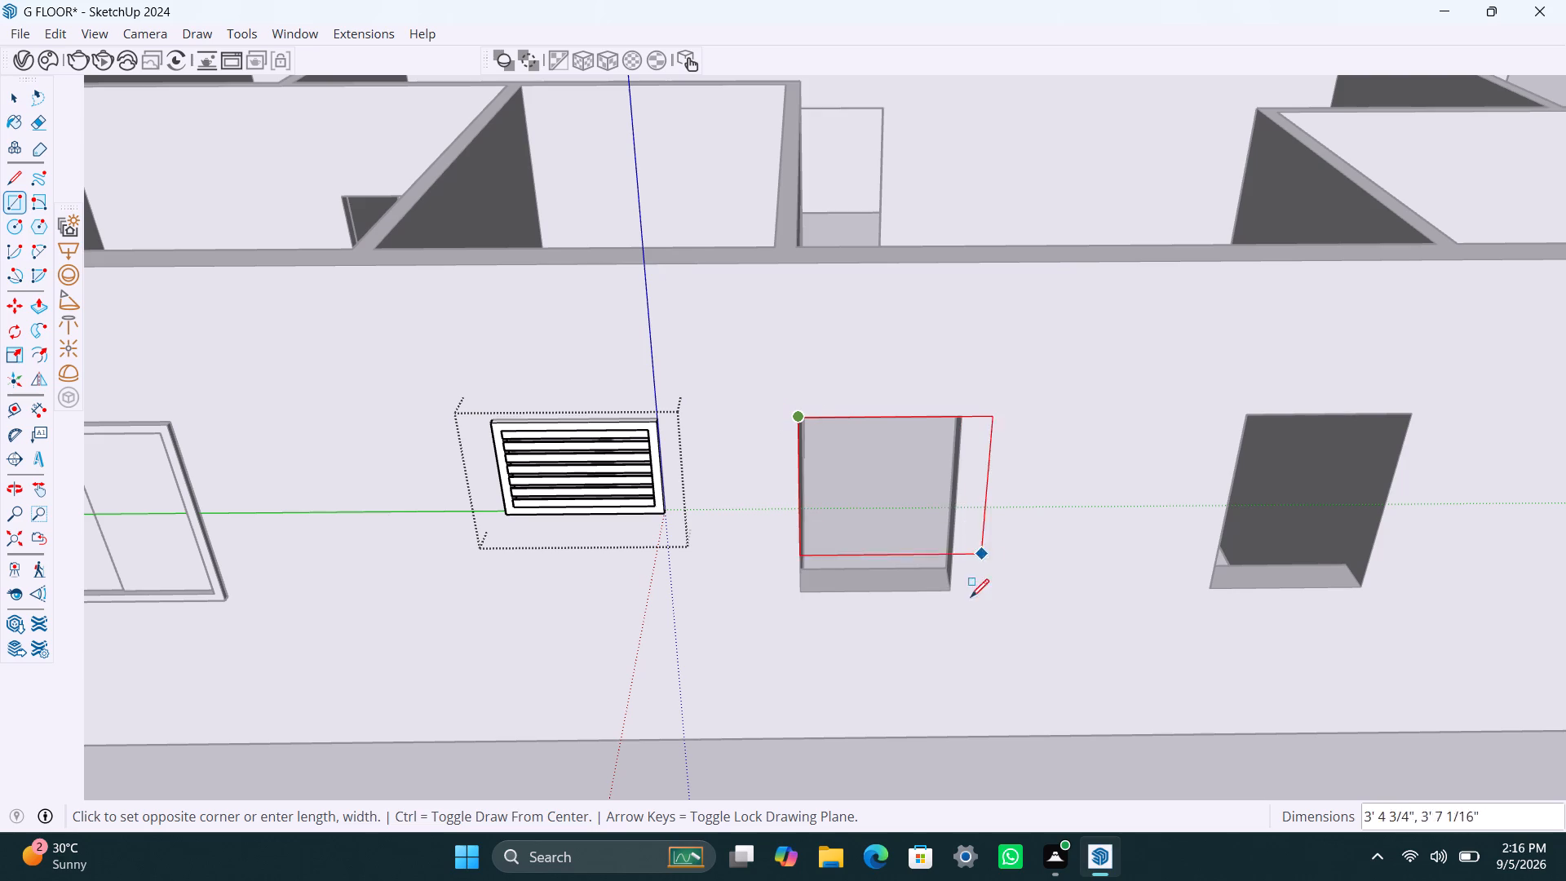
{"action": "left_click", "coordinate": [949, 588]}
{"action": "key", "text": "space"}
{"action": "double_click", "coordinate": [880, 509]}
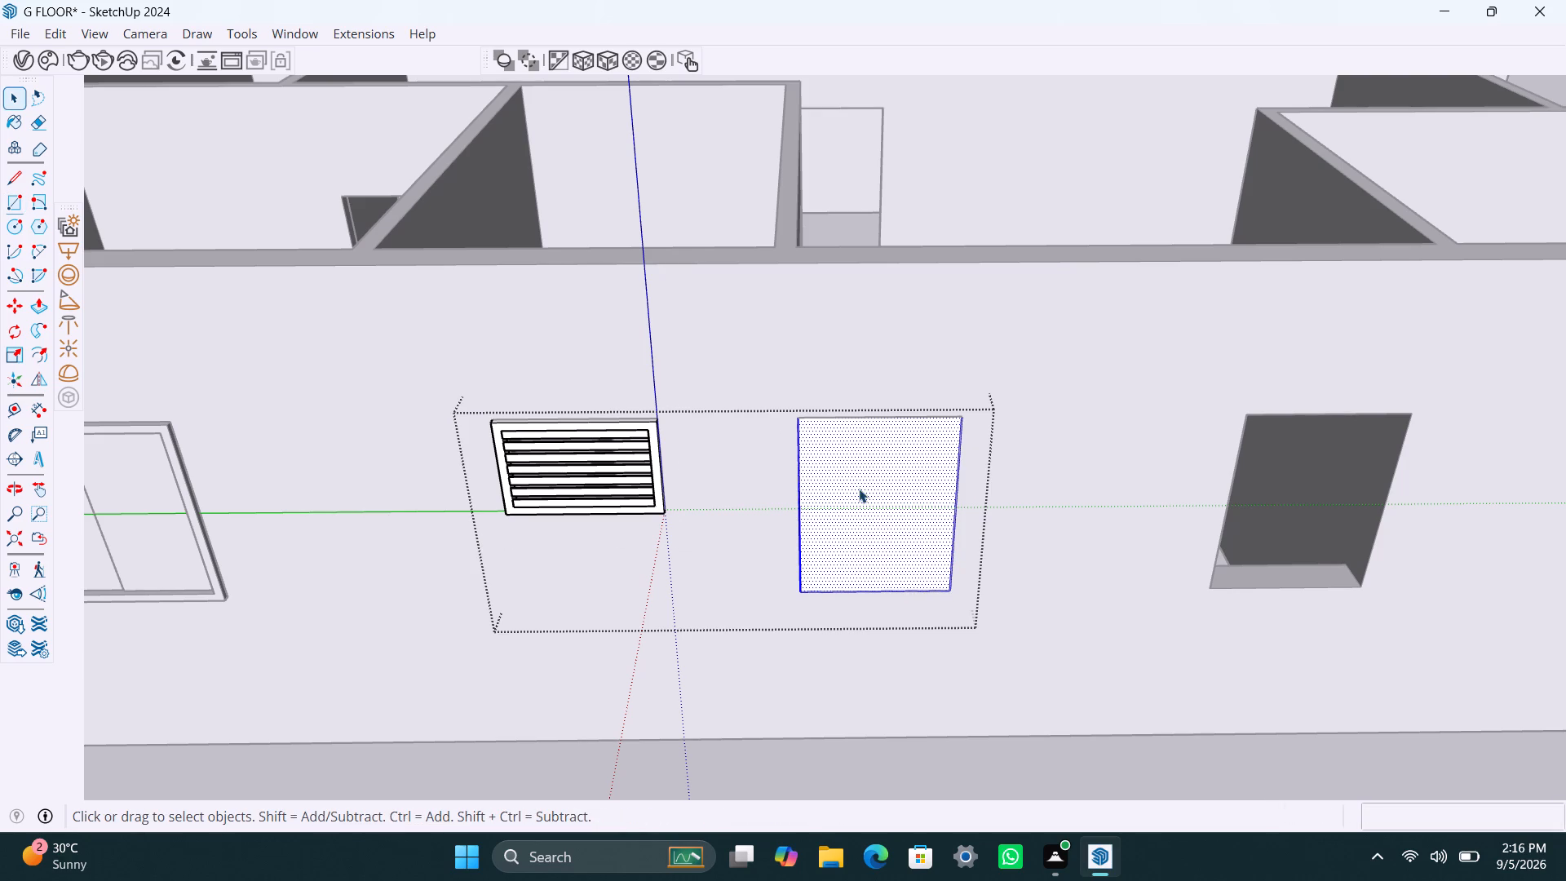
{"action": "left_click", "coordinate": [773, 367]}
{"action": "left_click", "coordinate": [833, 513]}
Undo the rectangle drawn over the taller wall opening inside the louvred unit's group.
{"action": "scroll", "coordinate": [794, 472], "scroll_direction": "down", "scroll_amount": 3}
{"action": "key", "text": "ctrl+z"}
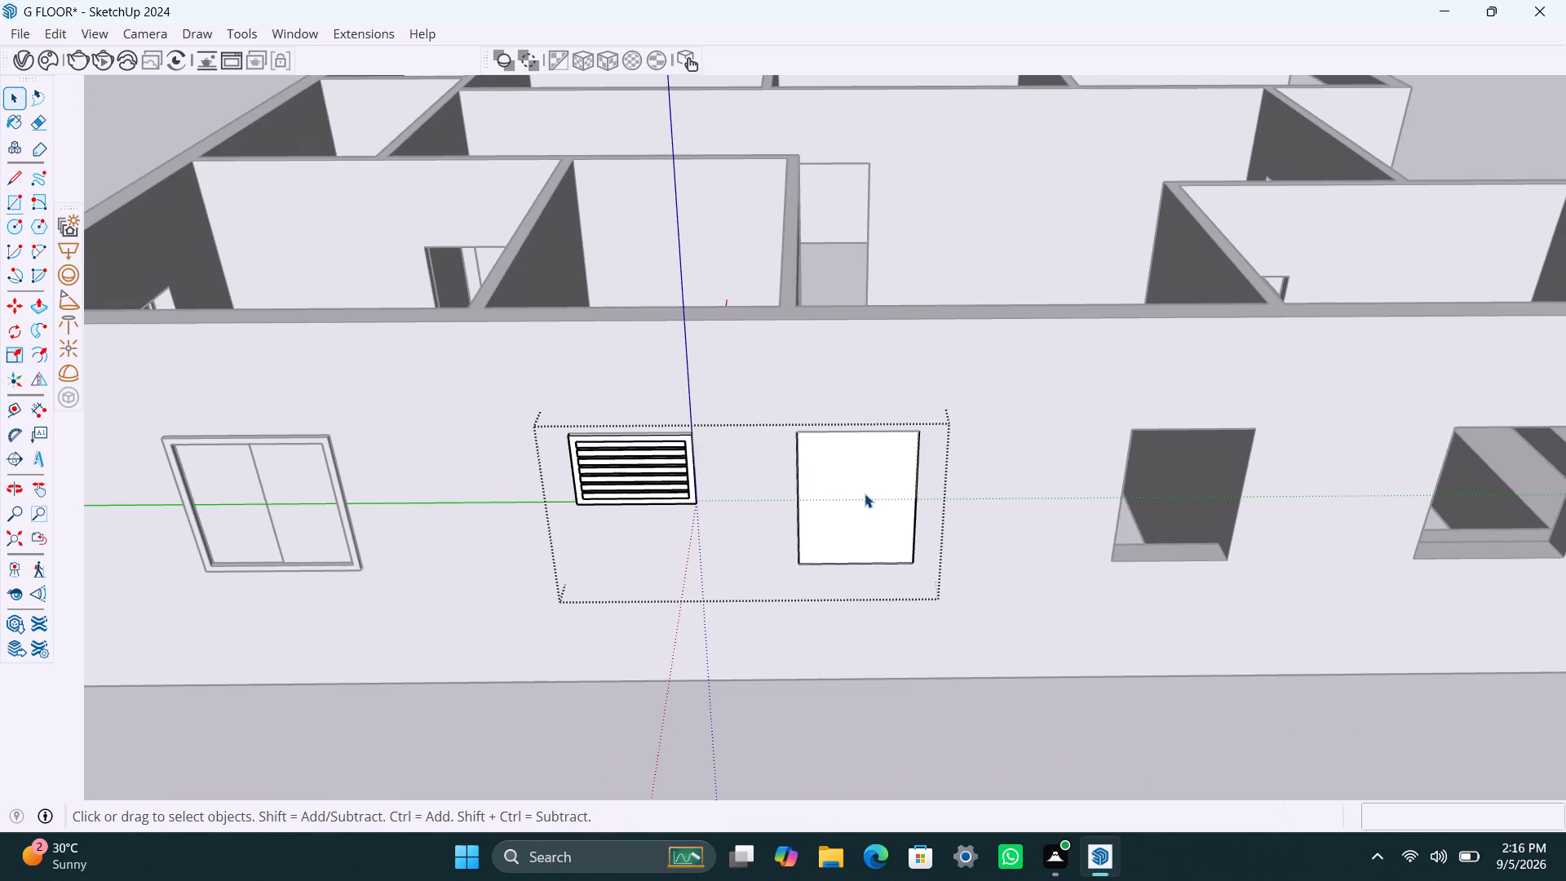
{"action": "scroll", "coordinate": [835, 497], "scroll_direction": "down", "scroll_amount": 5}
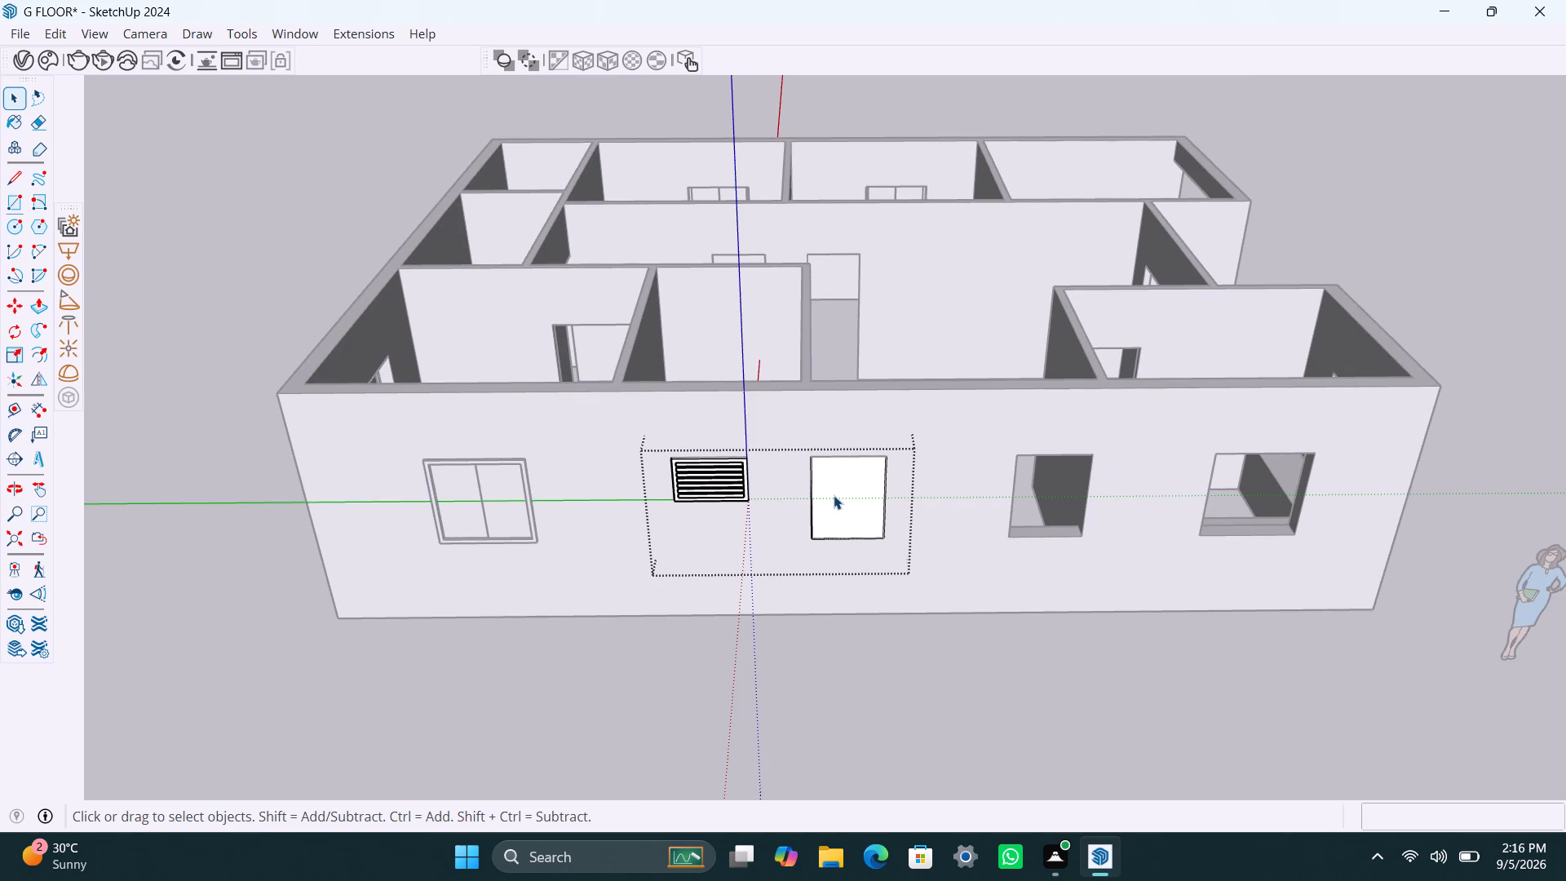
{"action": "left_click", "coordinate": [966, 677]}
{"action": "scroll", "coordinate": [791, 490], "scroll_direction": "up", "scroll_amount": 2}
{"action": "left_click", "coordinate": [789, 386]}
{"action": "double_click", "coordinate": [794, 400]}
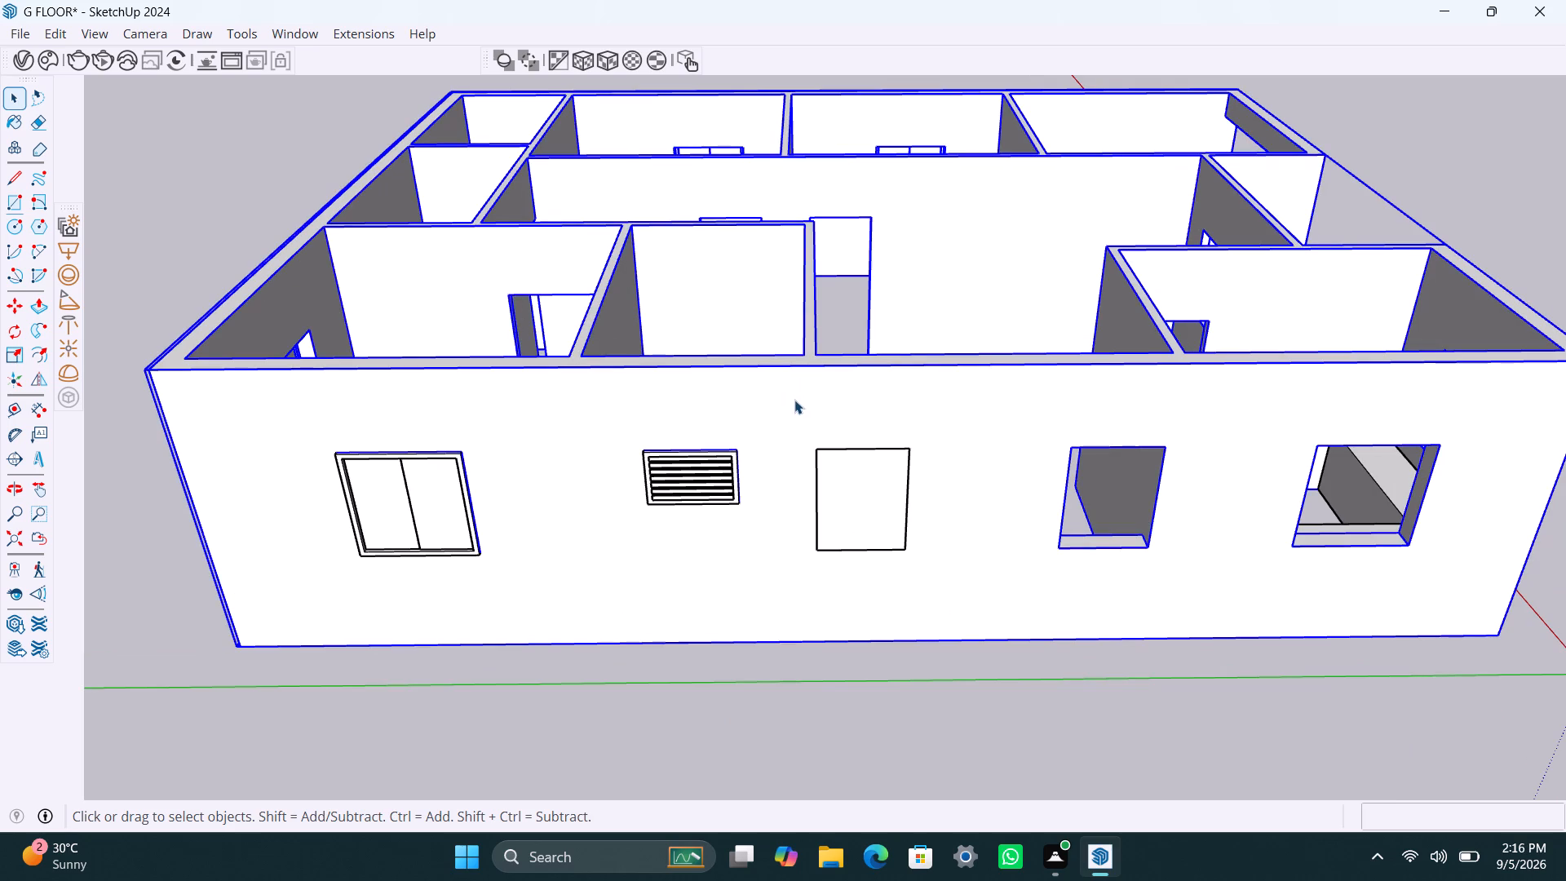
{"action": "scroll", "coordinate": [811, 427], "scroll_direction": "up", "scroll_amount": 3}
{"action": "double_click", "coordinate": [813, 428]}
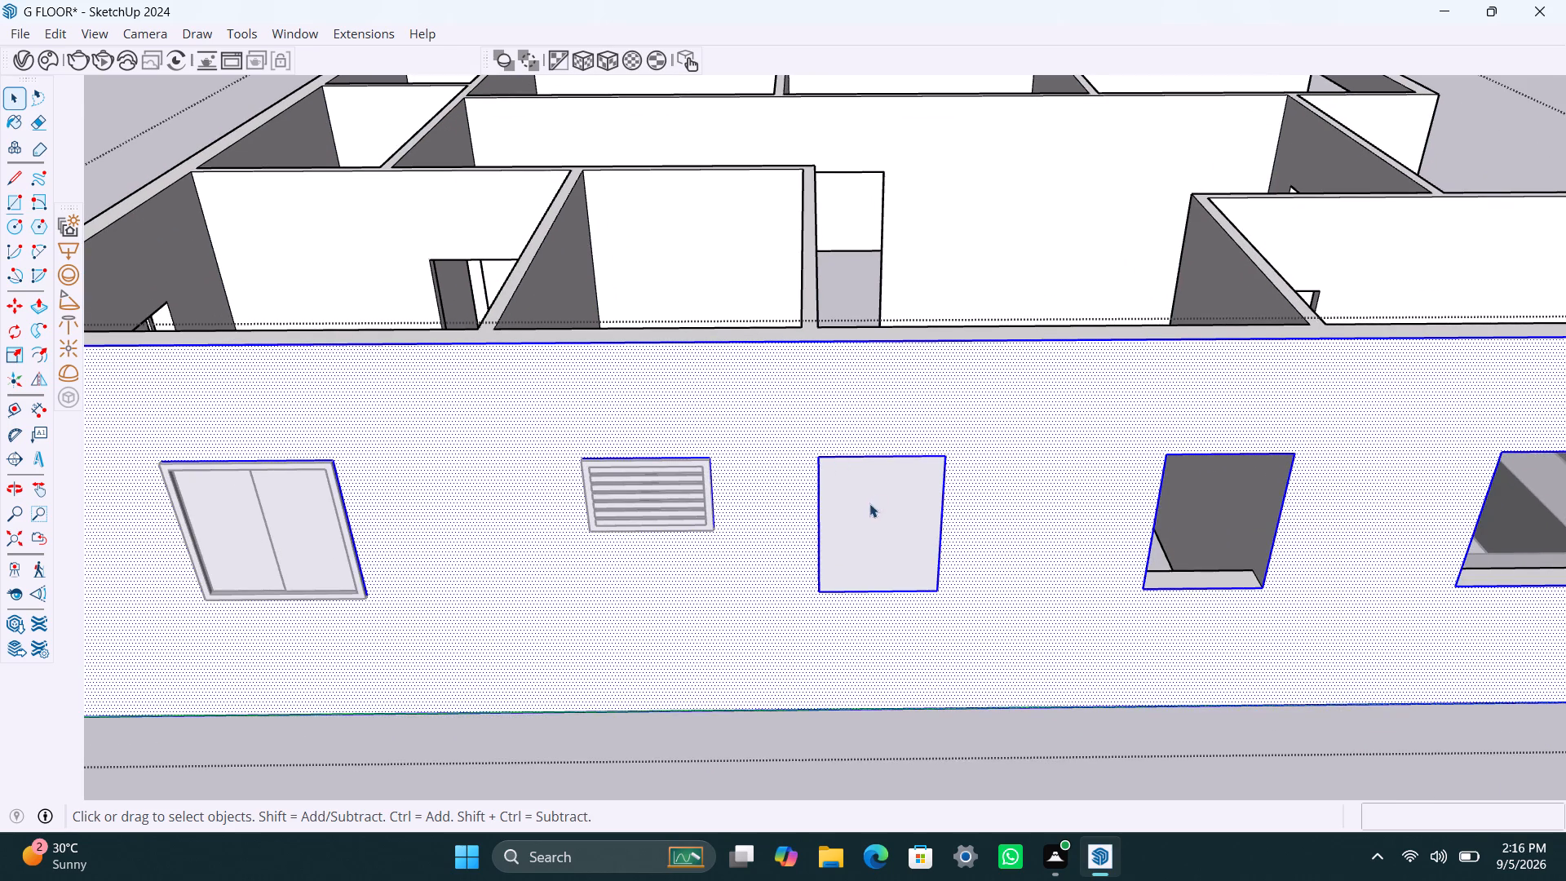
{"action": "scroll", "coordinate": [869, 503], "scroll_direction": "up", "scroll_amount": 3}
{"action": "left_click", "coordinate": [847, 495]}
{"action": "double_click", "coordinate": [848, 495]}
{"action": "scroll", "coordinate": [828, 489], "scroll_direction": "up", "scroll_amount": 3}
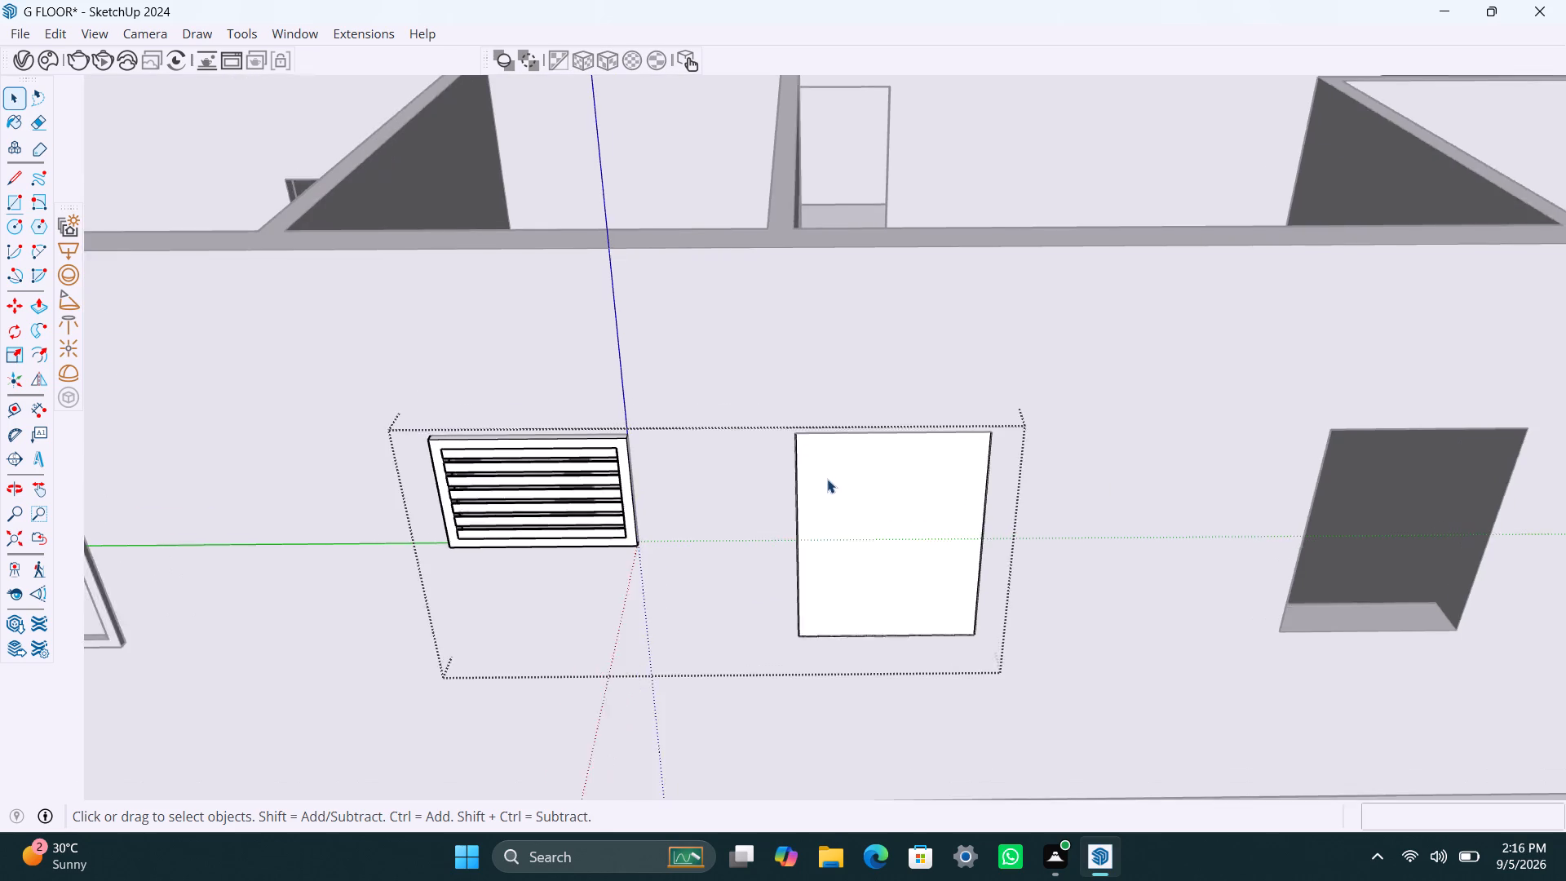
{"action": "key", "text": "ctrl+z"}
{"action": "key", "text": "ctrl+z"}
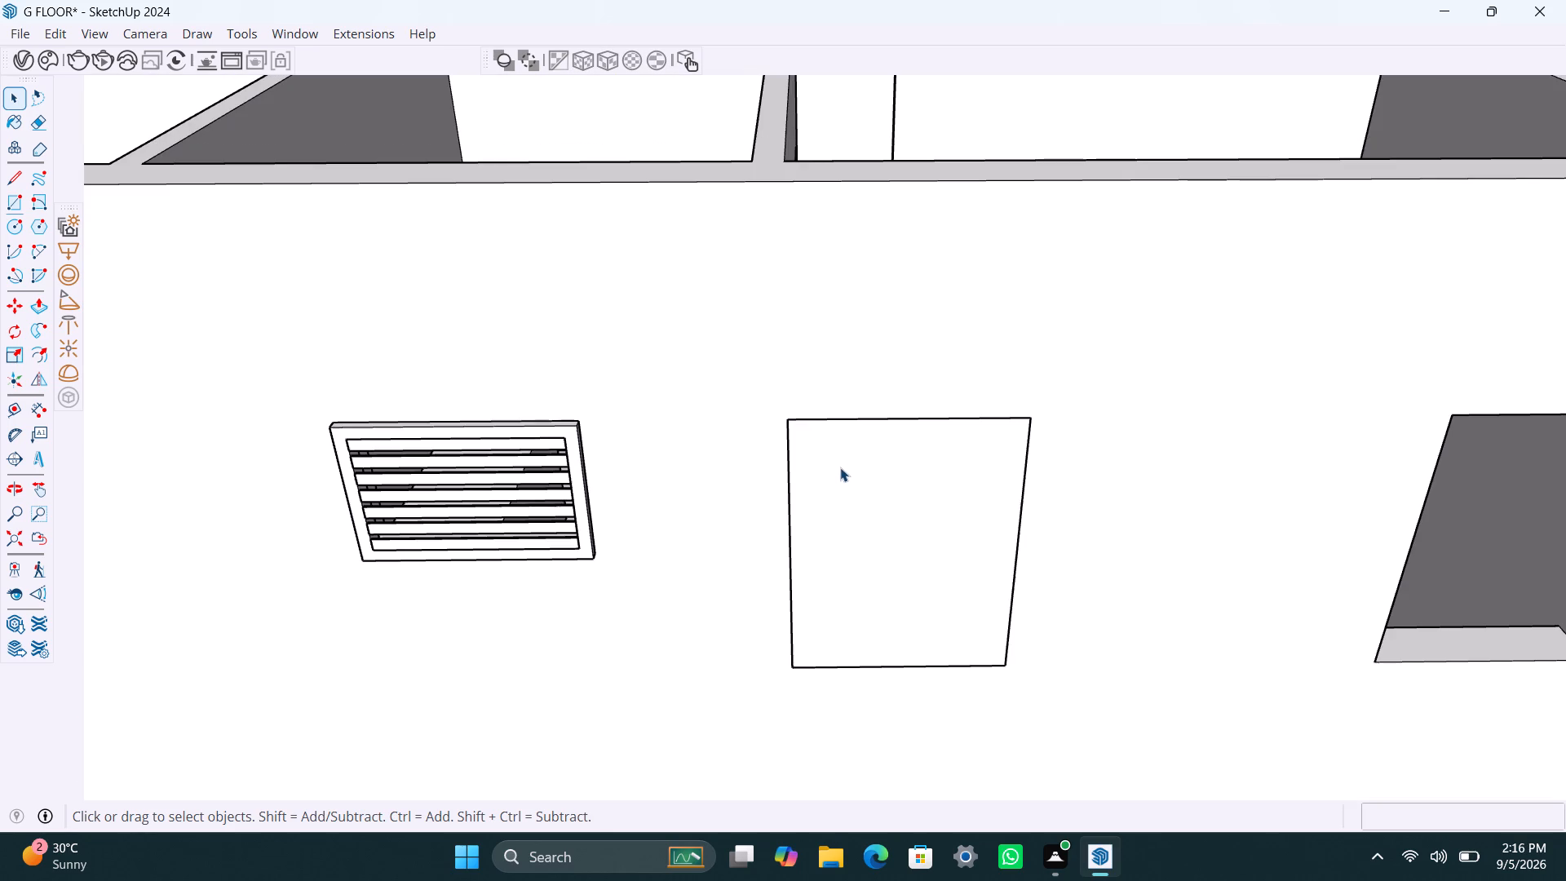
{"action": "key", "text": "ctrl+z"}
{"action": "key", "text": "ctrl+z"}
Close the louvred unit's group and, inside the wall group, draw a rectangle over the taller opening beside the louvred unit.
{"action": "left_click", "coordinate": [821, 379]}
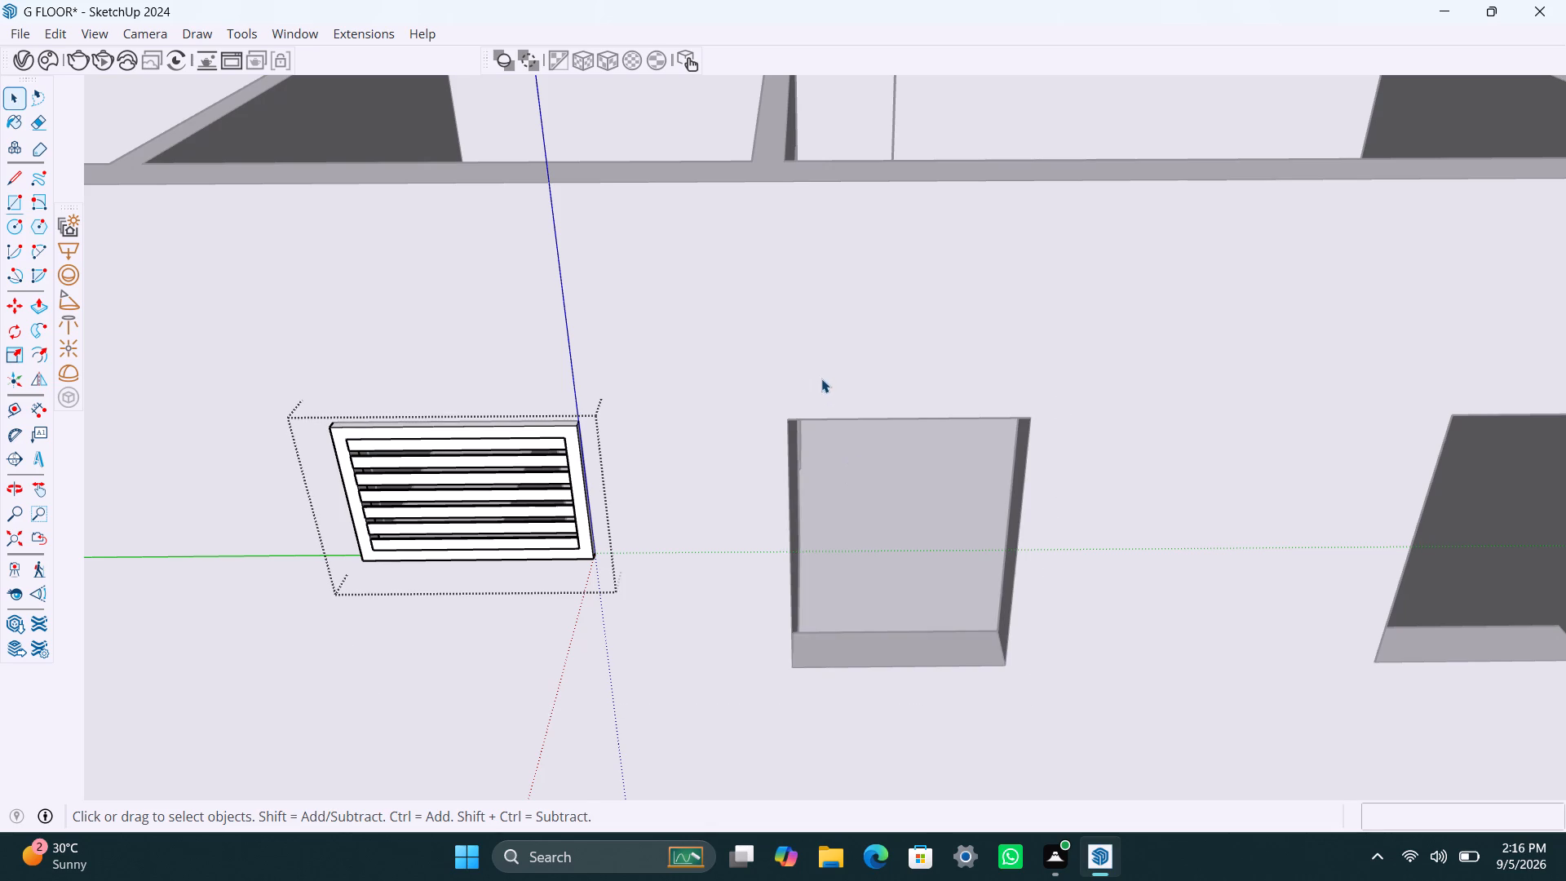
{"action": "scroll", "coordinate": [819, 472], "scroll_direction": "down", "scroll_amount": 7}
{"action": "double_click", "coordinate": [792, 454]}
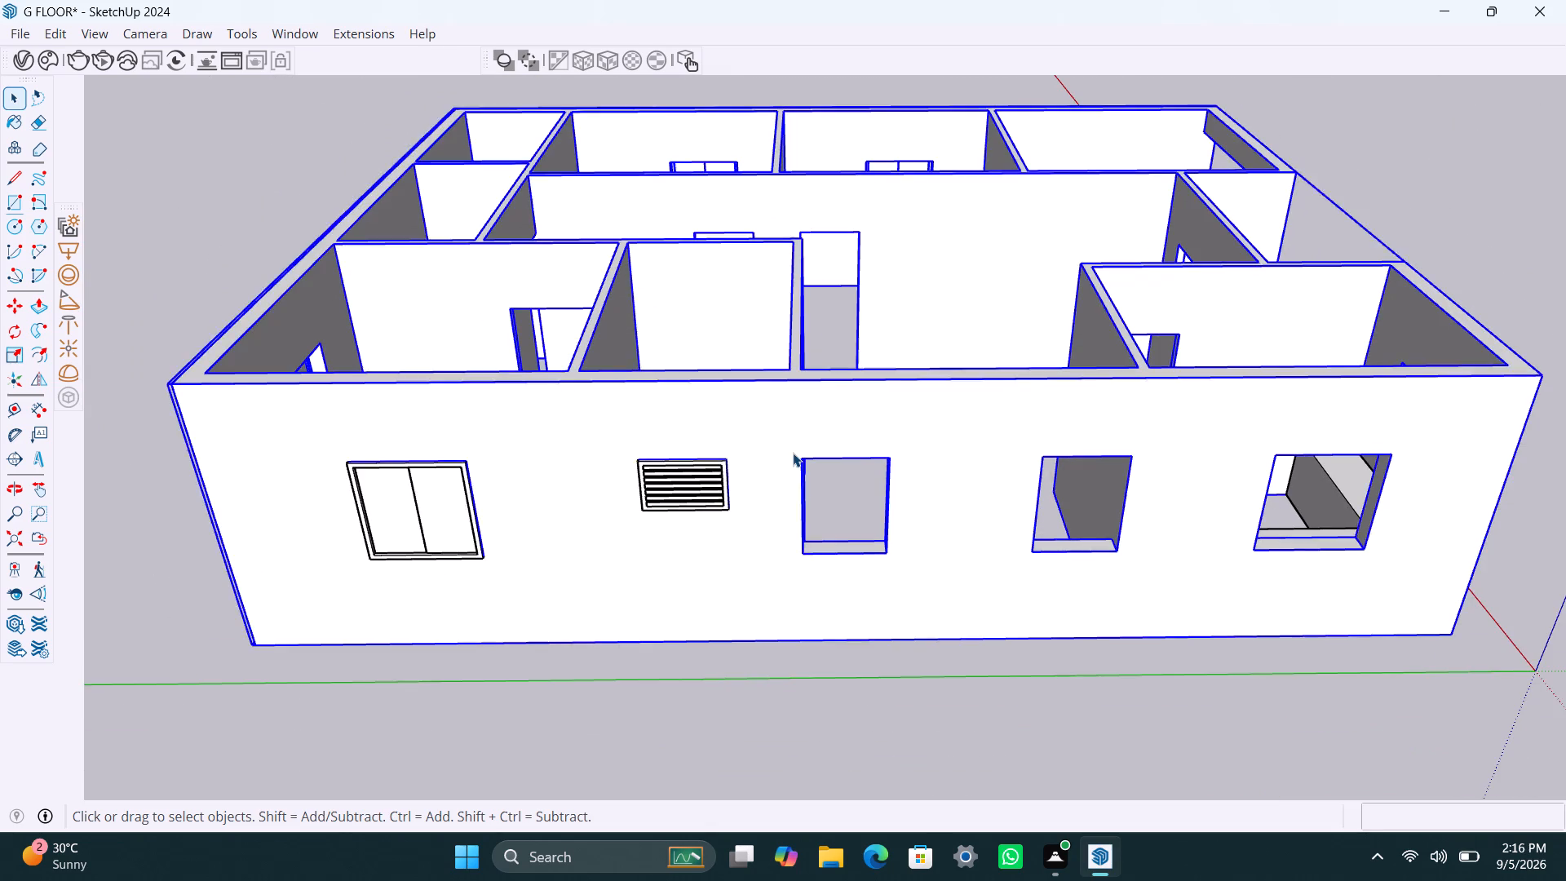
{"action": "double_click", "coordinate": [794, 453]}
{"action": "scroll", "coordinate": [798, 467], "scroll_direction": "up", "scroll_amount": 2}
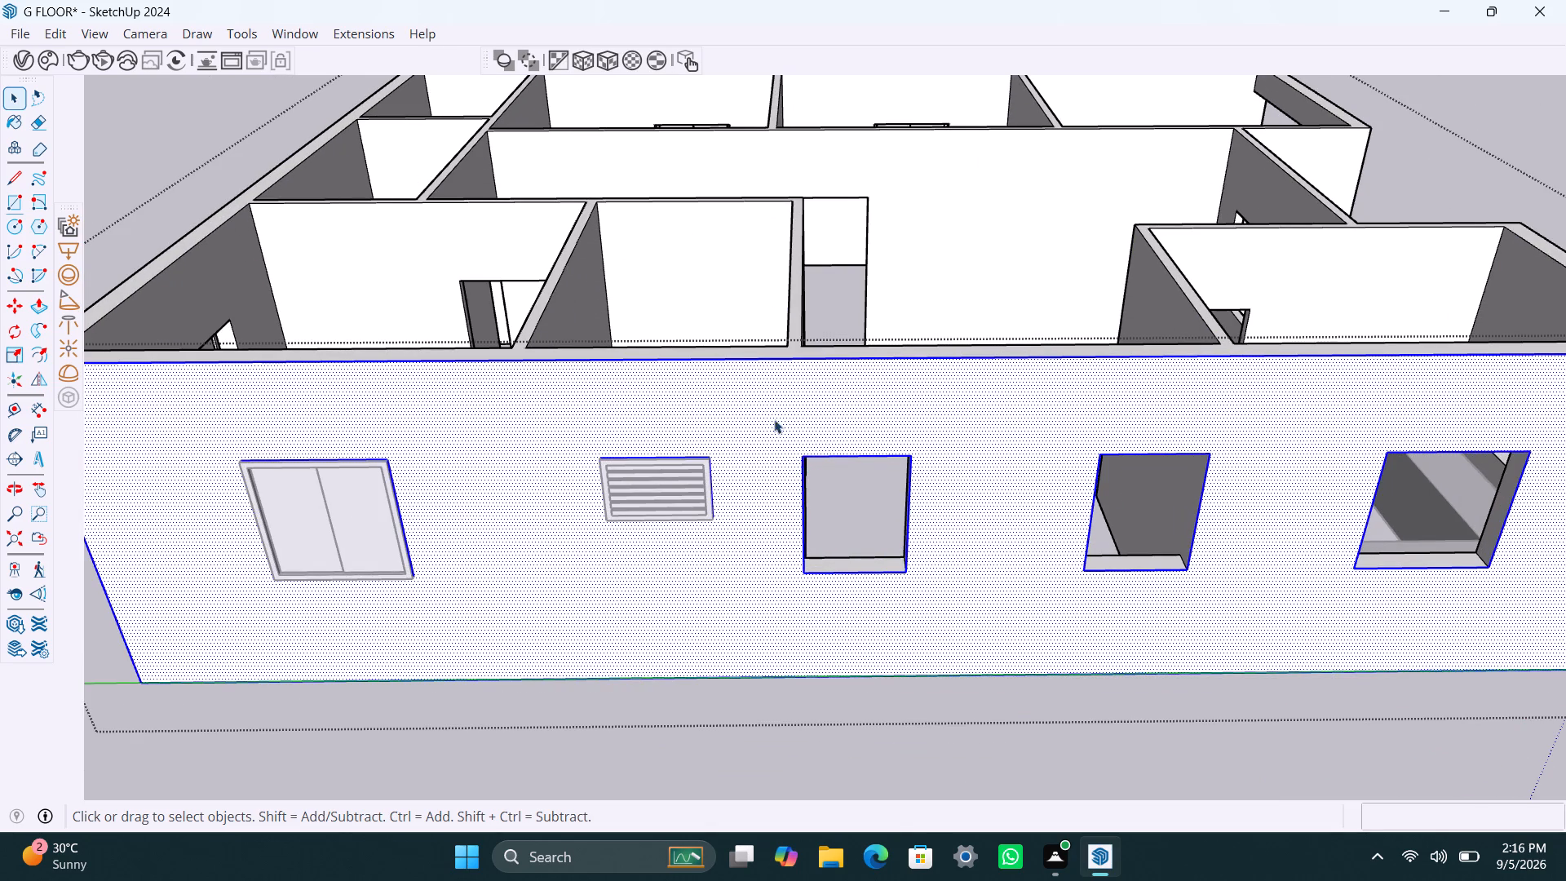
{"action": "scroll", "coordinate": [798, 425], "scroll_direction": "down", "scroll_amount": 3}
{"action": "scroll", "coordinate": [819, 438], "scroll_direction": "up", "scroll_amount": 3}
{"action": "left_click", "coordinate": [857, 430]}
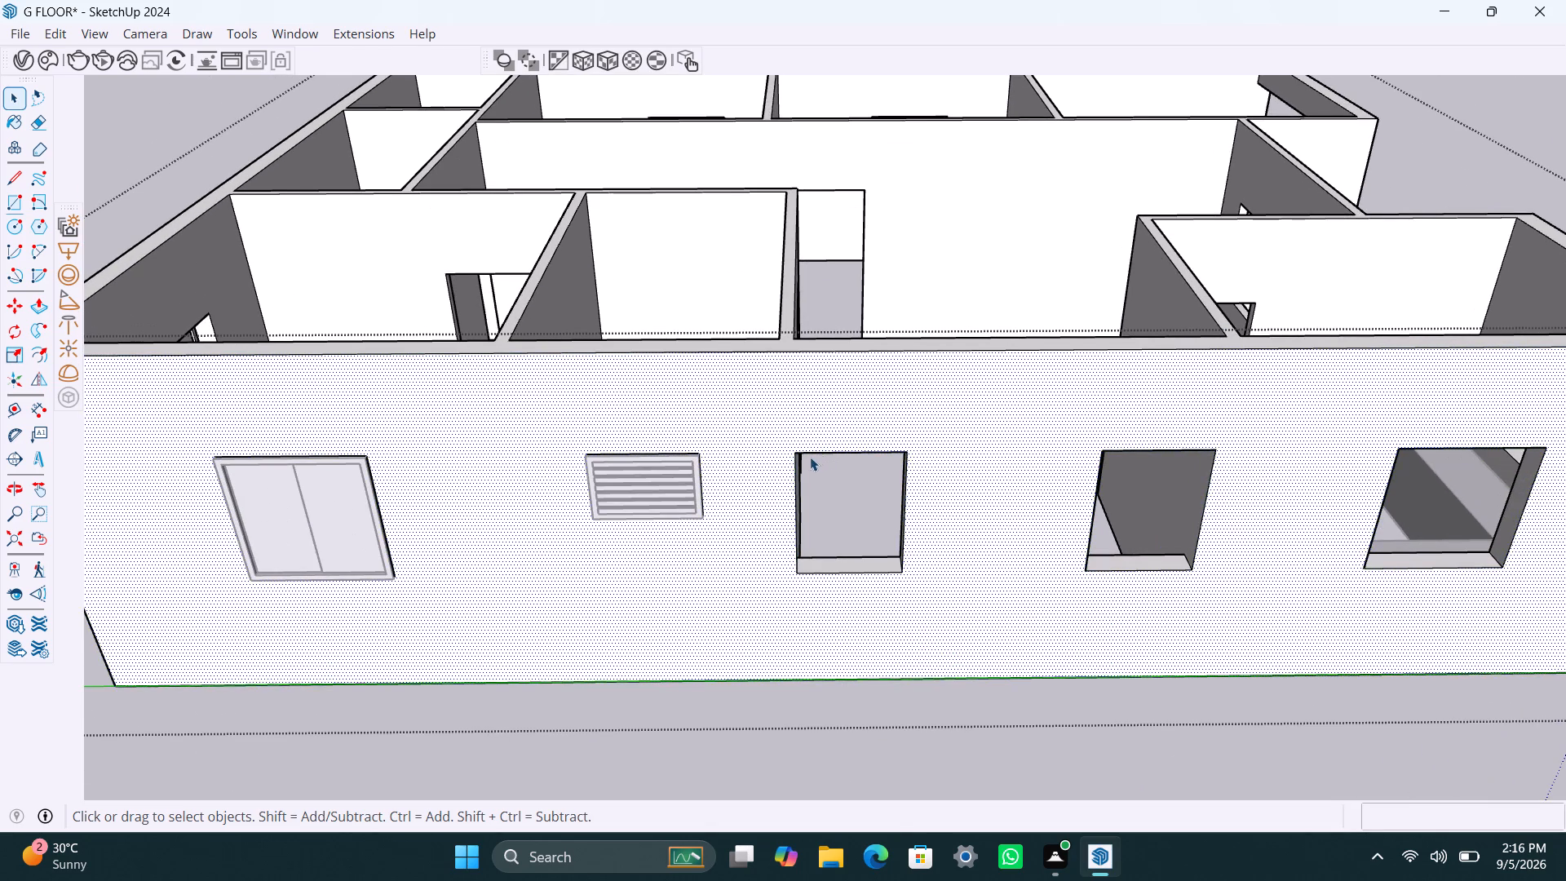
{"action": "scroll", "coordinate": [810, 457], "scroll_direction": "up", "scroll_amount": 2}
{"action": "key", "text": "r"}
{"action": "left_click", "coordinate": [794, 453]}
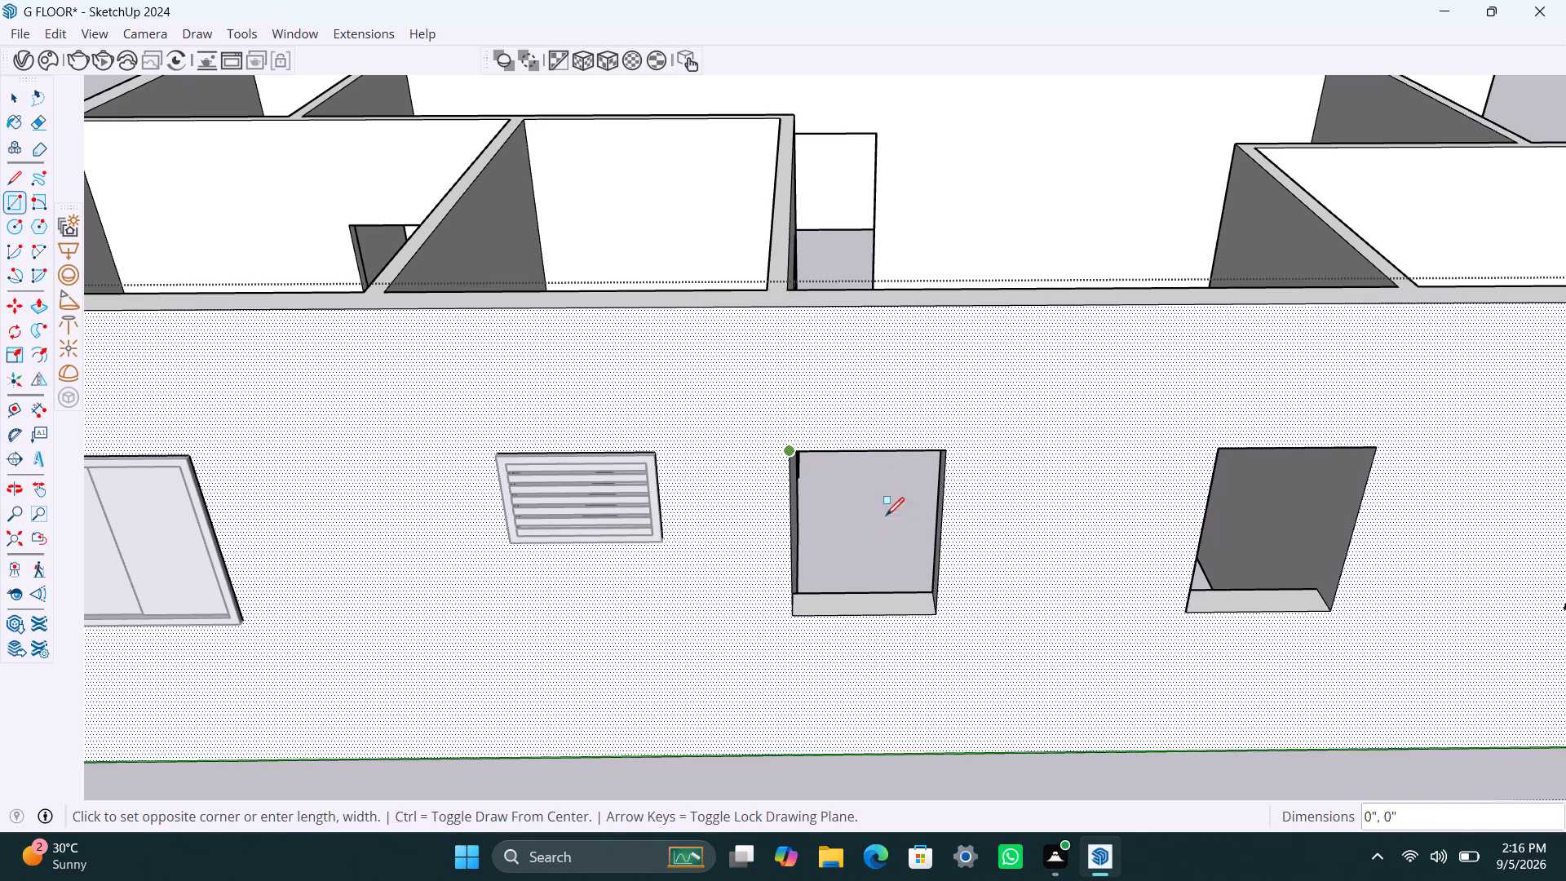
{"action": "left_click", "coordinate": [928, 612]}
Group the rectangle's face over the taller opening together with its edges.
{"action": "key", "text": "space"}
{"action": "double_click", "coordinate": [848, 516]}
{"action": "right_click", "coordinate": [848, 514]}
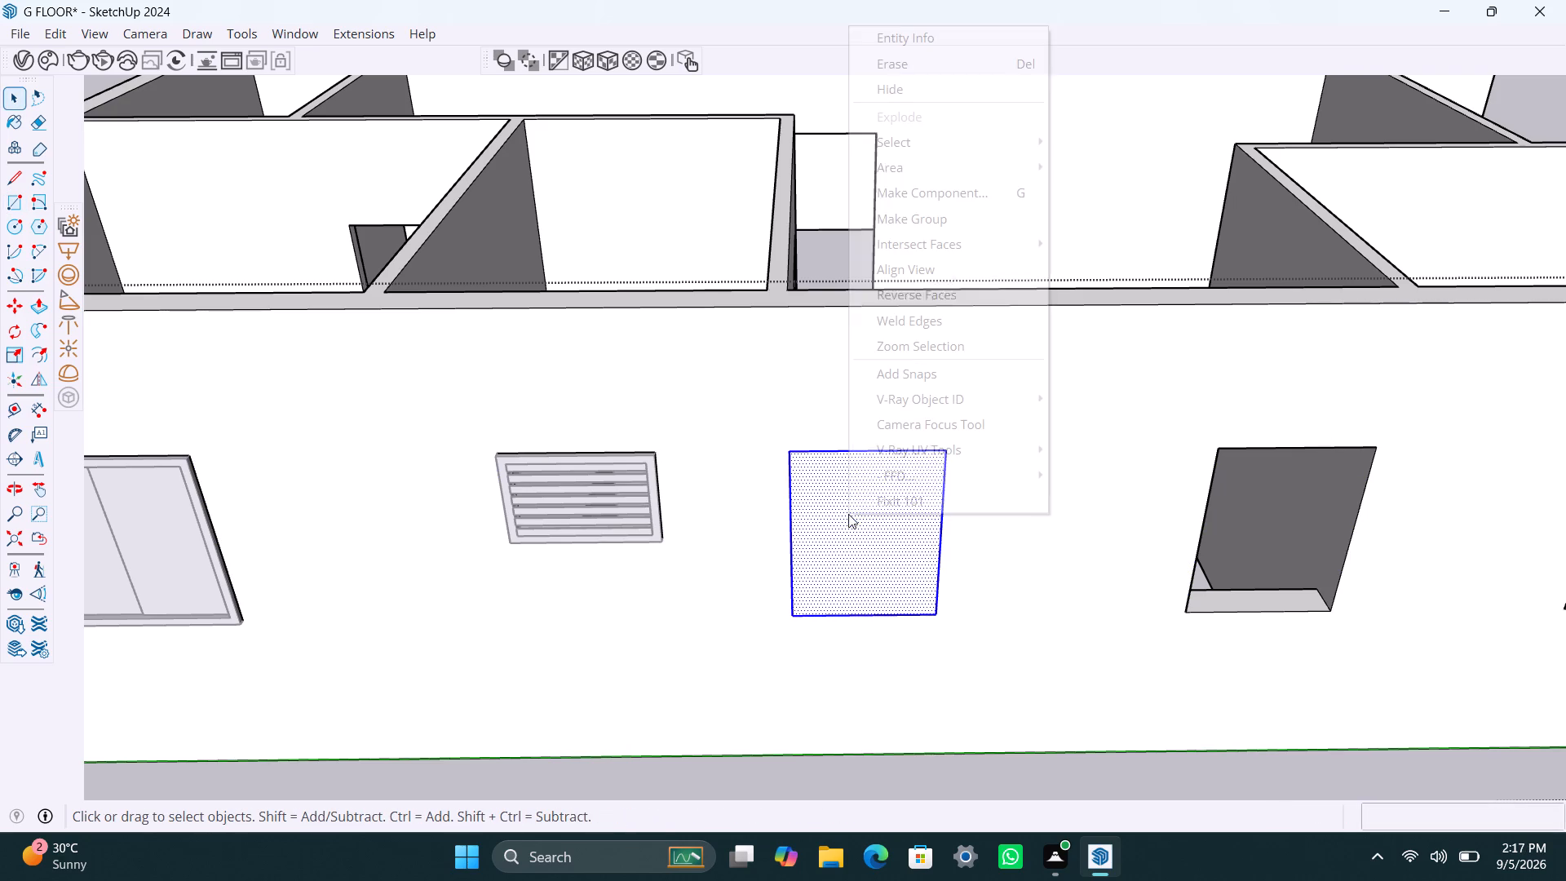
{"action": "left_click", "coordinate": [920, 228]}
Inside the new group, offset the face's outline 2" inward and delete the inner face to leave a frame.
{"action": "left_click", "coordinate": [833, 557]}
{"action": "left_click", "coordinate": [832, 544]}
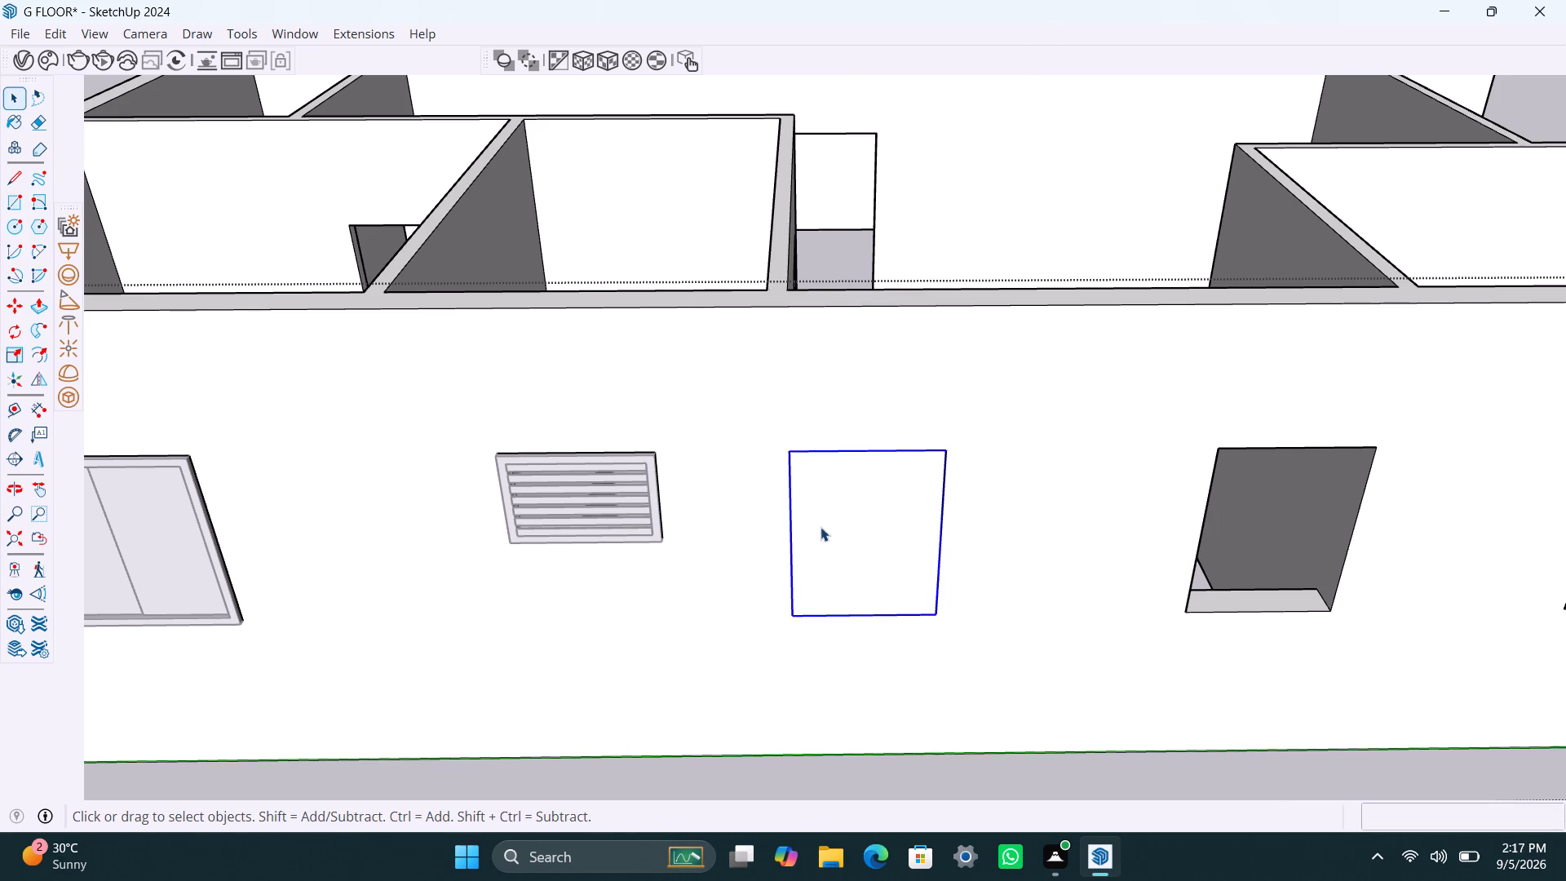
{"action": "triple_click", "coordinate": [820, 527]}
{"action": "key", "text": "f"}
{"action": "left_click", "coordinate": [819, 485]}
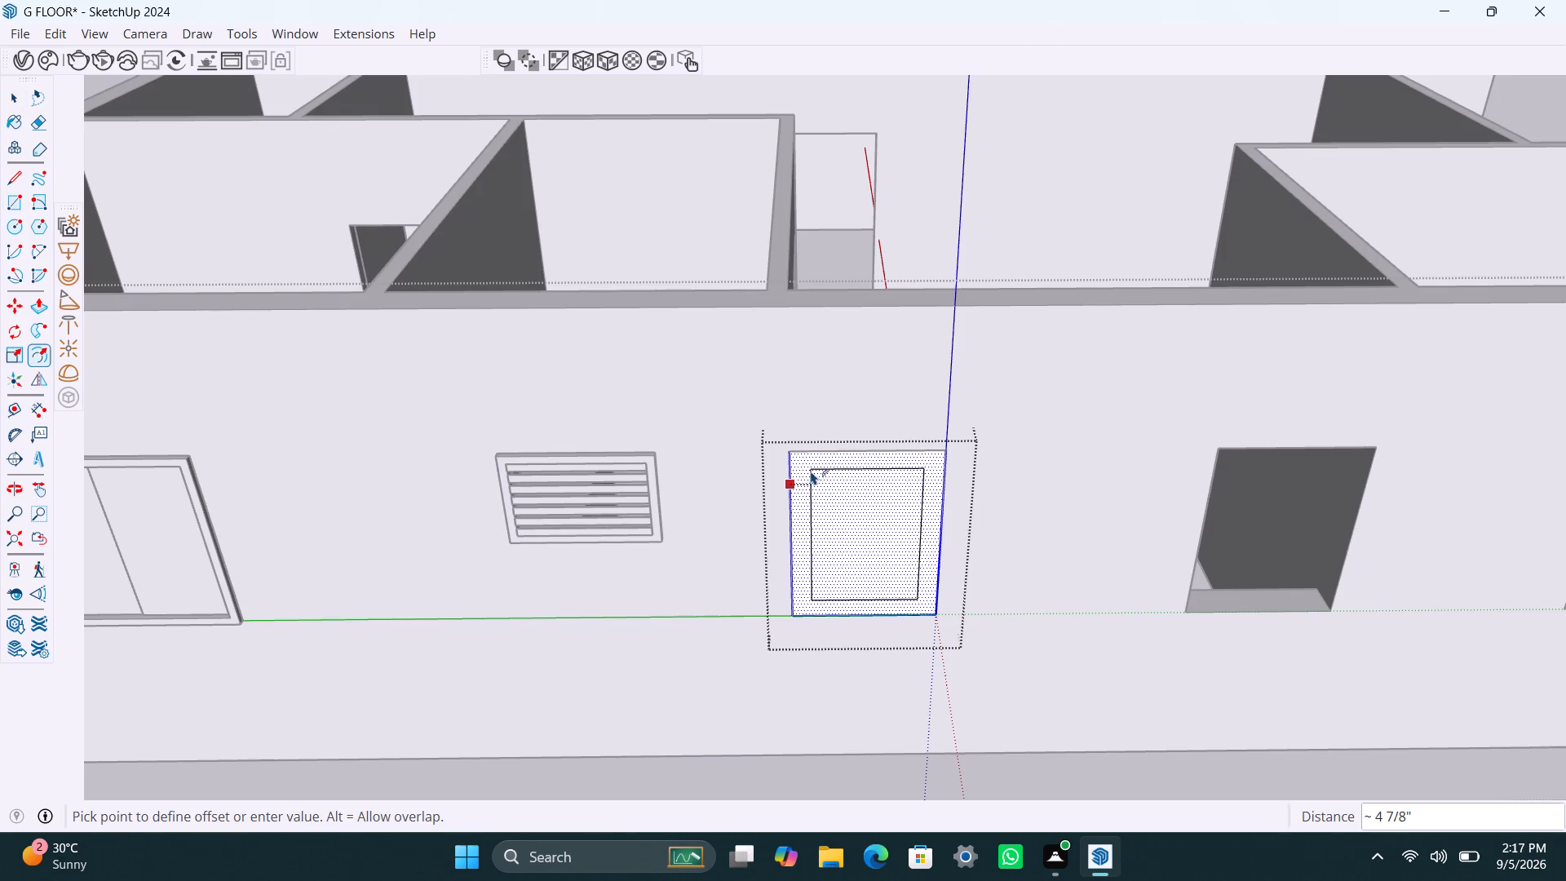
{"action": "type", "text": "2\""}
{"action": "key", "text": "Return"}
{"action": "key", "text": "space"}
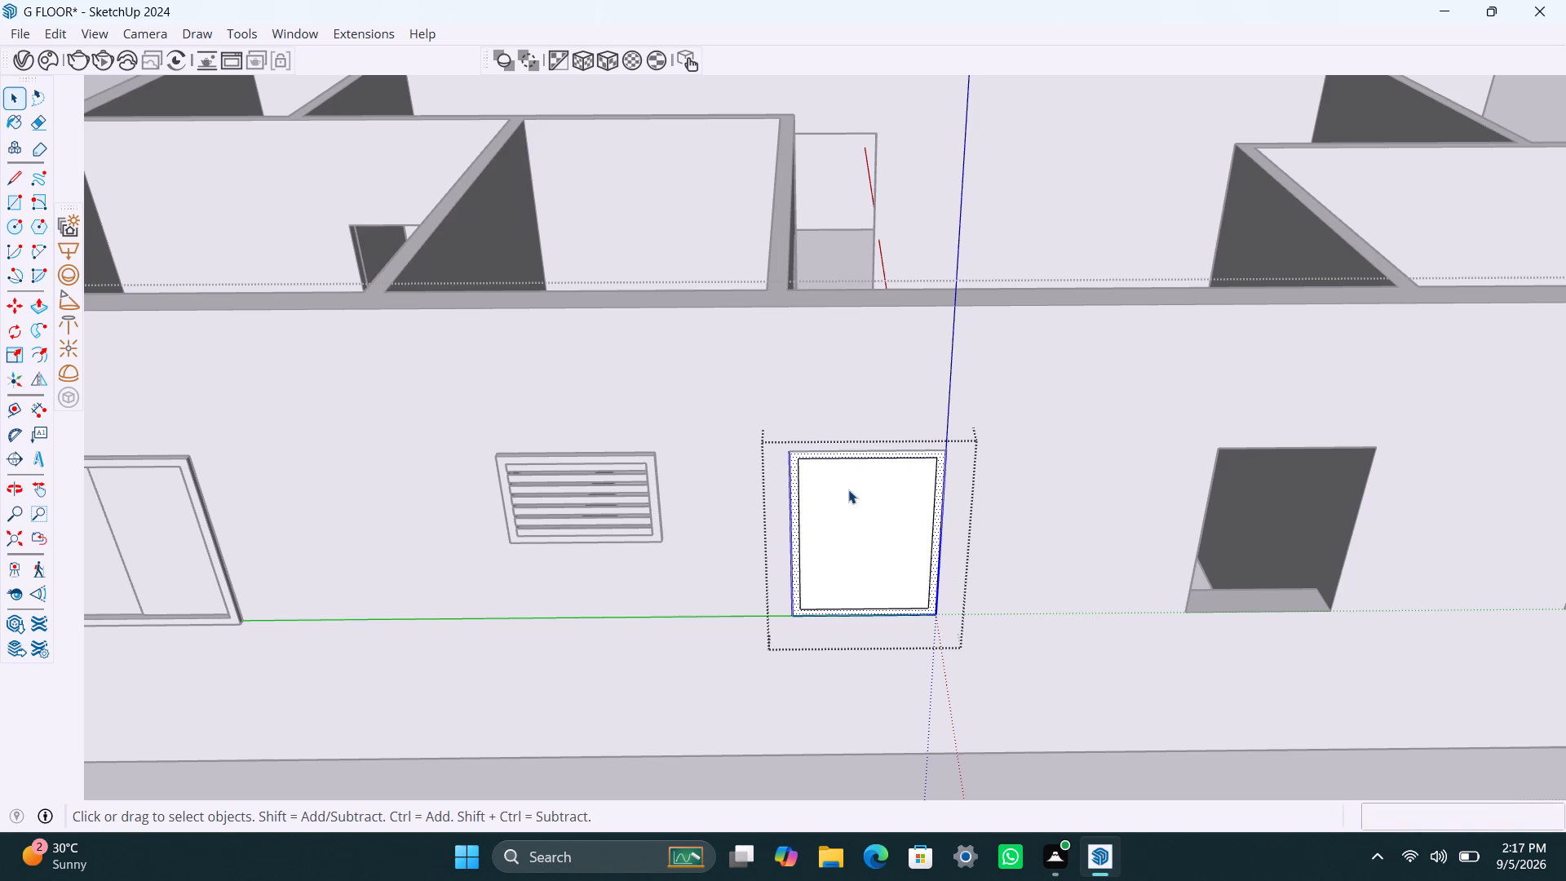
{"action": "left_click", "coordinate": [848, 489]}
{"action": "key", "text": "Delete"}
Push the frame face 1.5" into the wall opening.
{"action": "scroll", "coordinate": [791, 560], "scroll_direction": "up", "scroll_amount": 3}
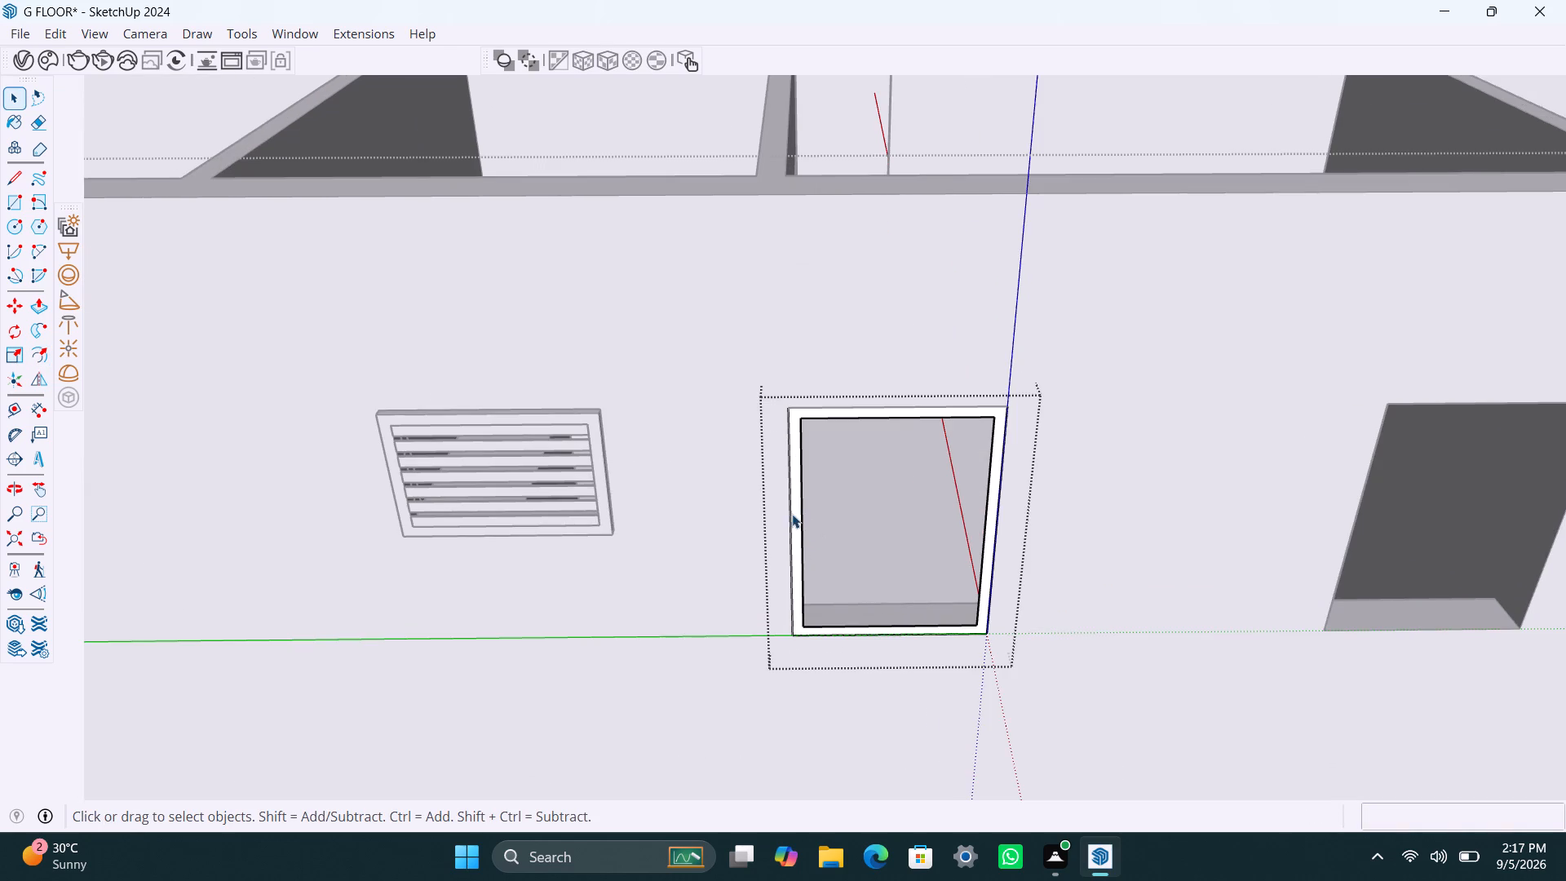
{"action": "scroll", "coordinate": [792, 514], "scroll_direction": "up", "scroll_amount": 3}
{"action": "left_click", "coordinate": [790, 507]}
{"action": "left_click", "coordinate": [796, 499]}
{"action": "key", "text": "p"}
{"action": "left_click", "coordinate": [797, 499]}
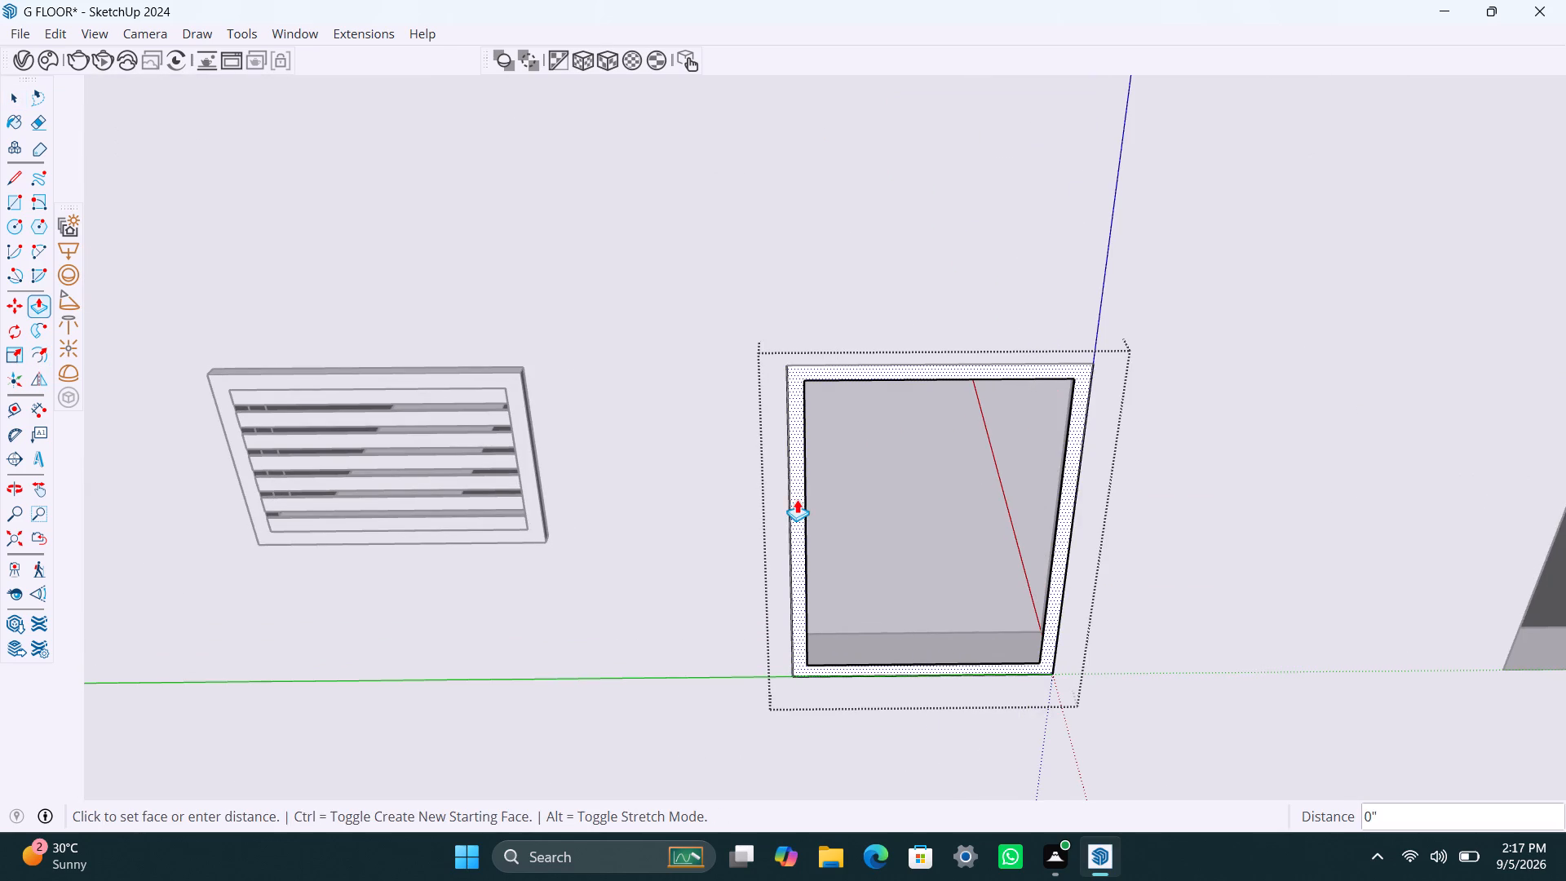
{"action": "type", "text": "1.5"}
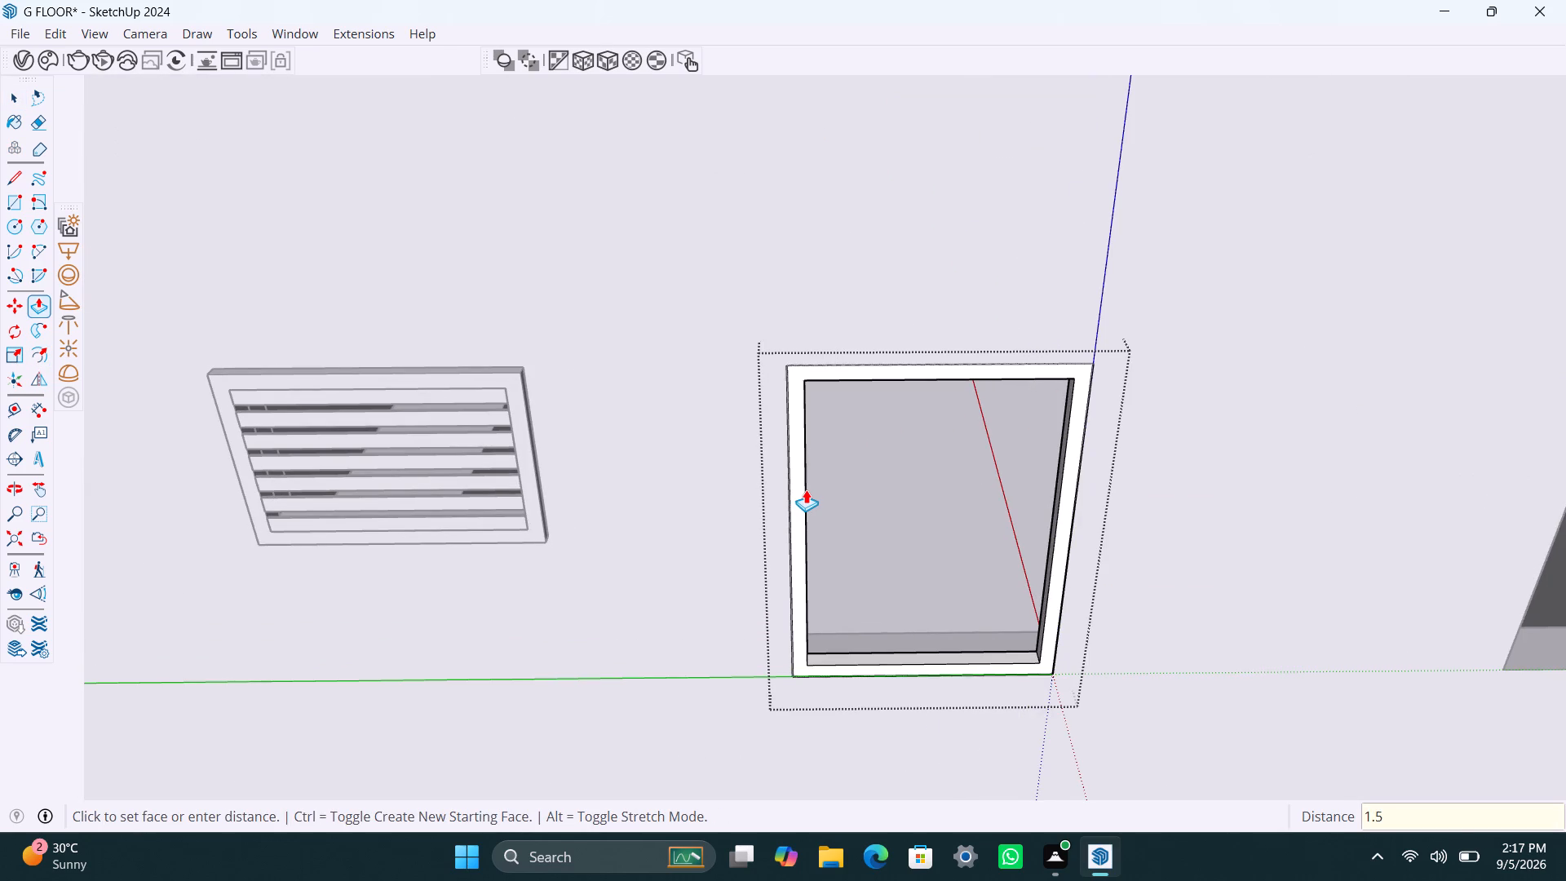
{"action": "key", "text": "shift+quotedbl"}
{"action": "key", "text": "Return"}
{"action": "left_click", "coordinate": [806, 503]}
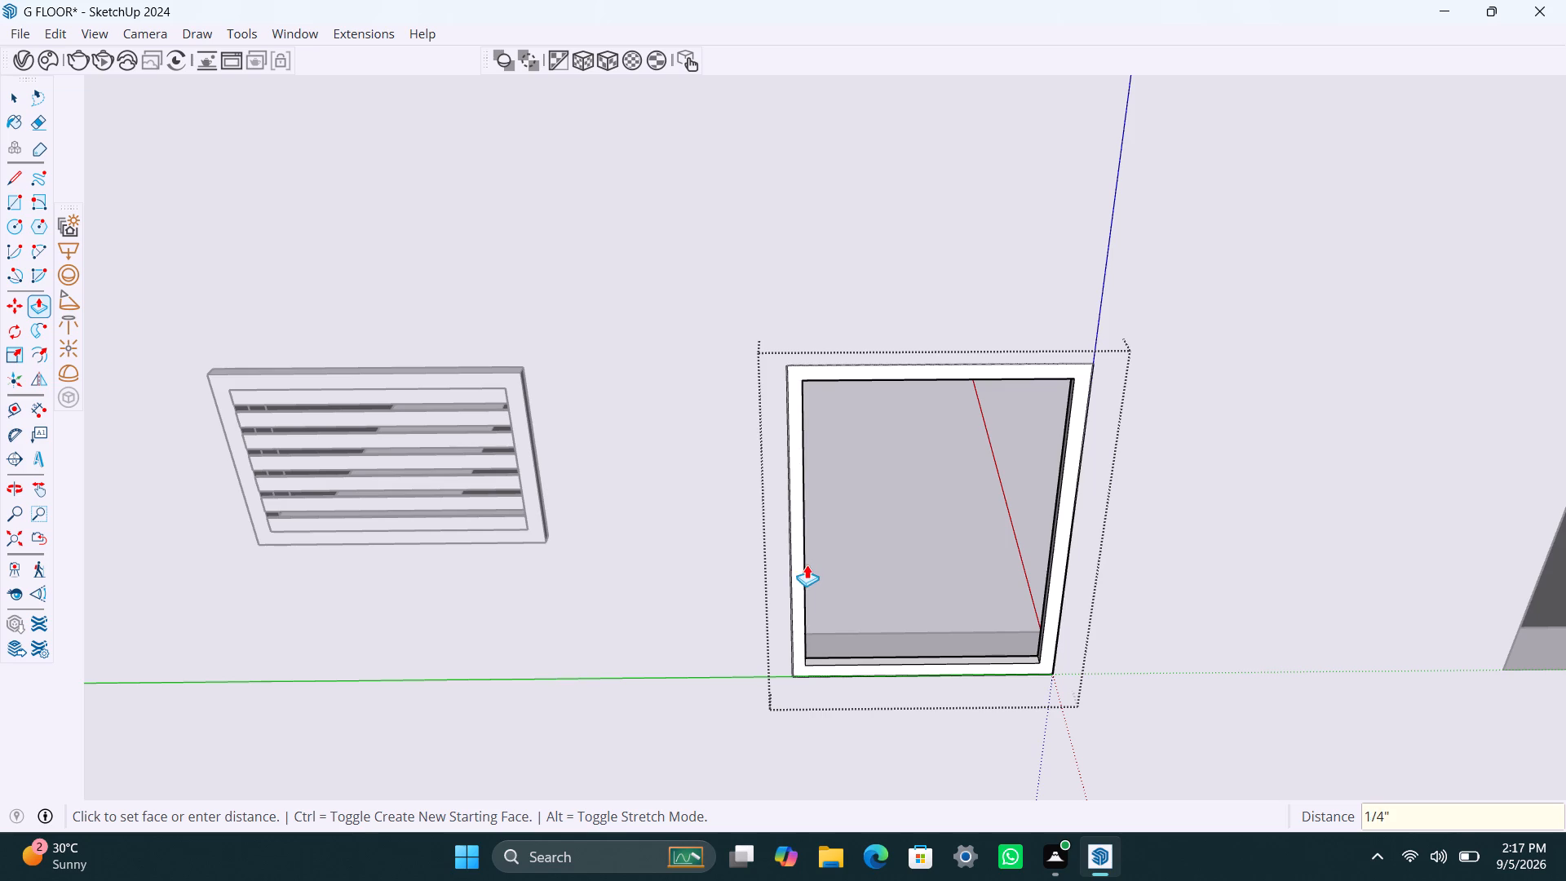
{"action": "key", "text": "Escape"}
{"action": "key", "text": "Escape"}
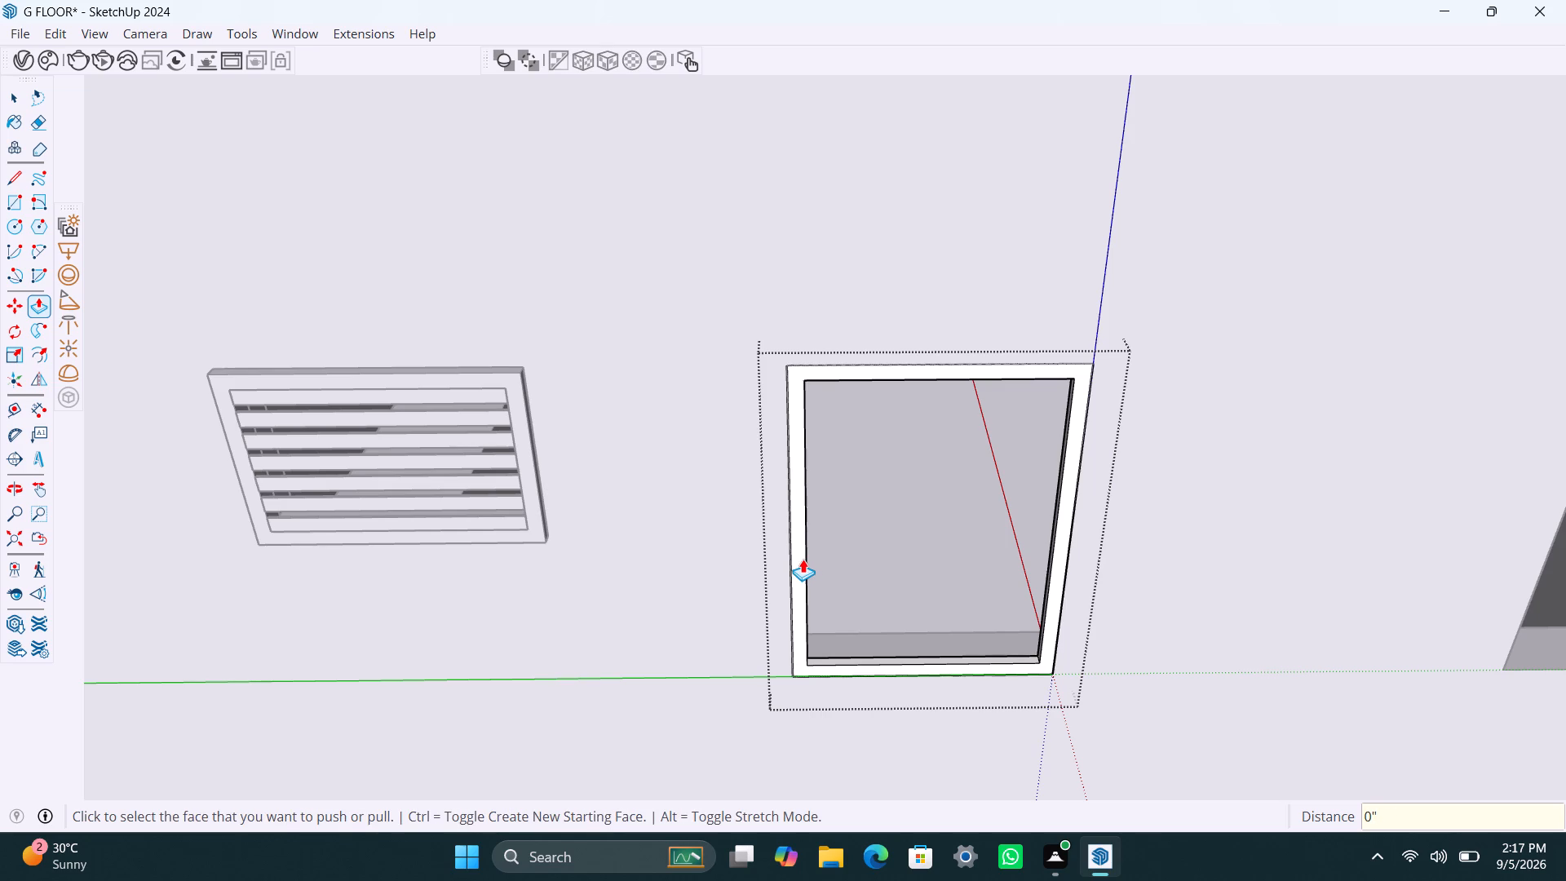
Pull the frame's front face 1.5" outward from the wall.
{"action": "left_click", "coordinate": [803, 559]}
{"action": "type", "text": "1.5\""}
{"action": "key", "text": "Return"}
{"action": "key", "text": "space"}
Draw a rectangle from the frame's inner top corner to the bottom midpoint and delete the face filling the other half.
{"action": "scroll", "coordinate": [808, 565], "scroll_direction": "down", "scroll_amount": 3}
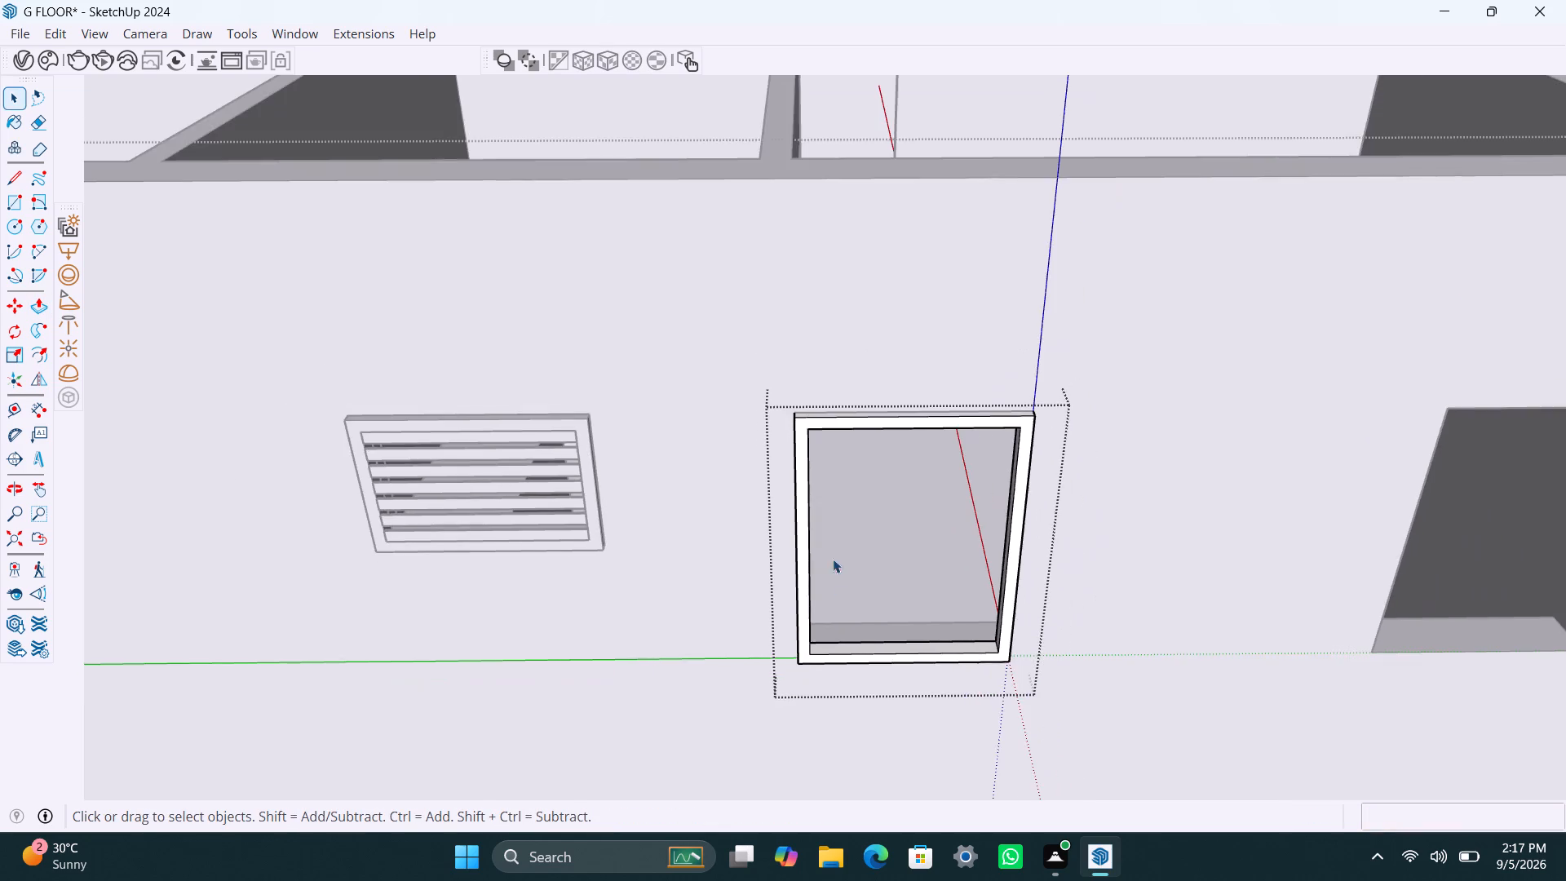
{"action": "scroll", "coordinate": [832, 474], "scroll_direction": "up", "scroll_amount": 3}
{"action": "key", "text": "r"}
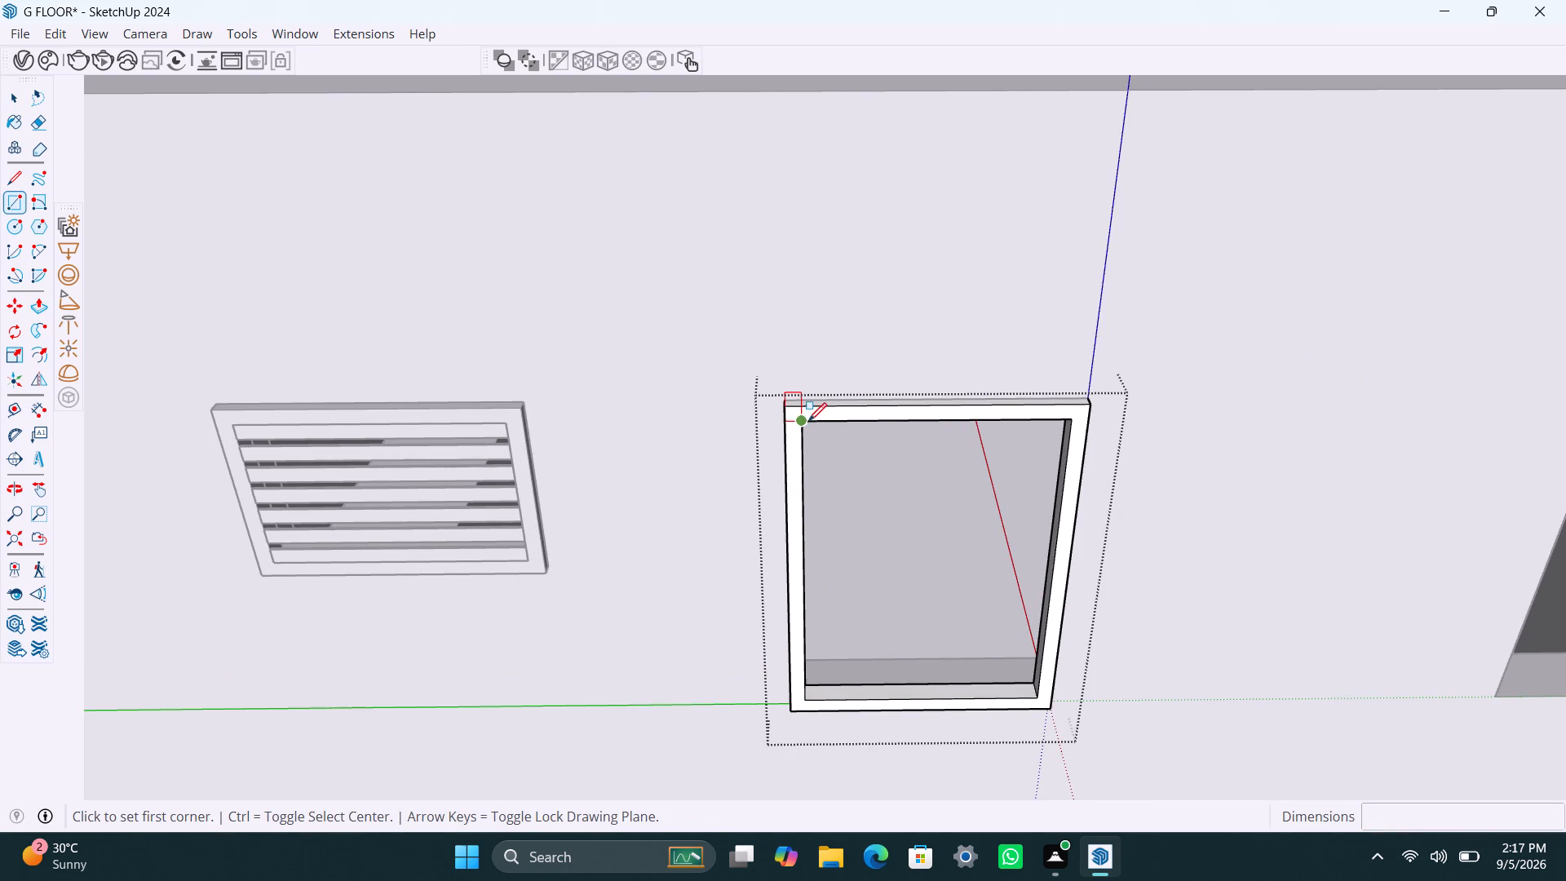
{"action": "left_click", "coordinate": [808, 421]}
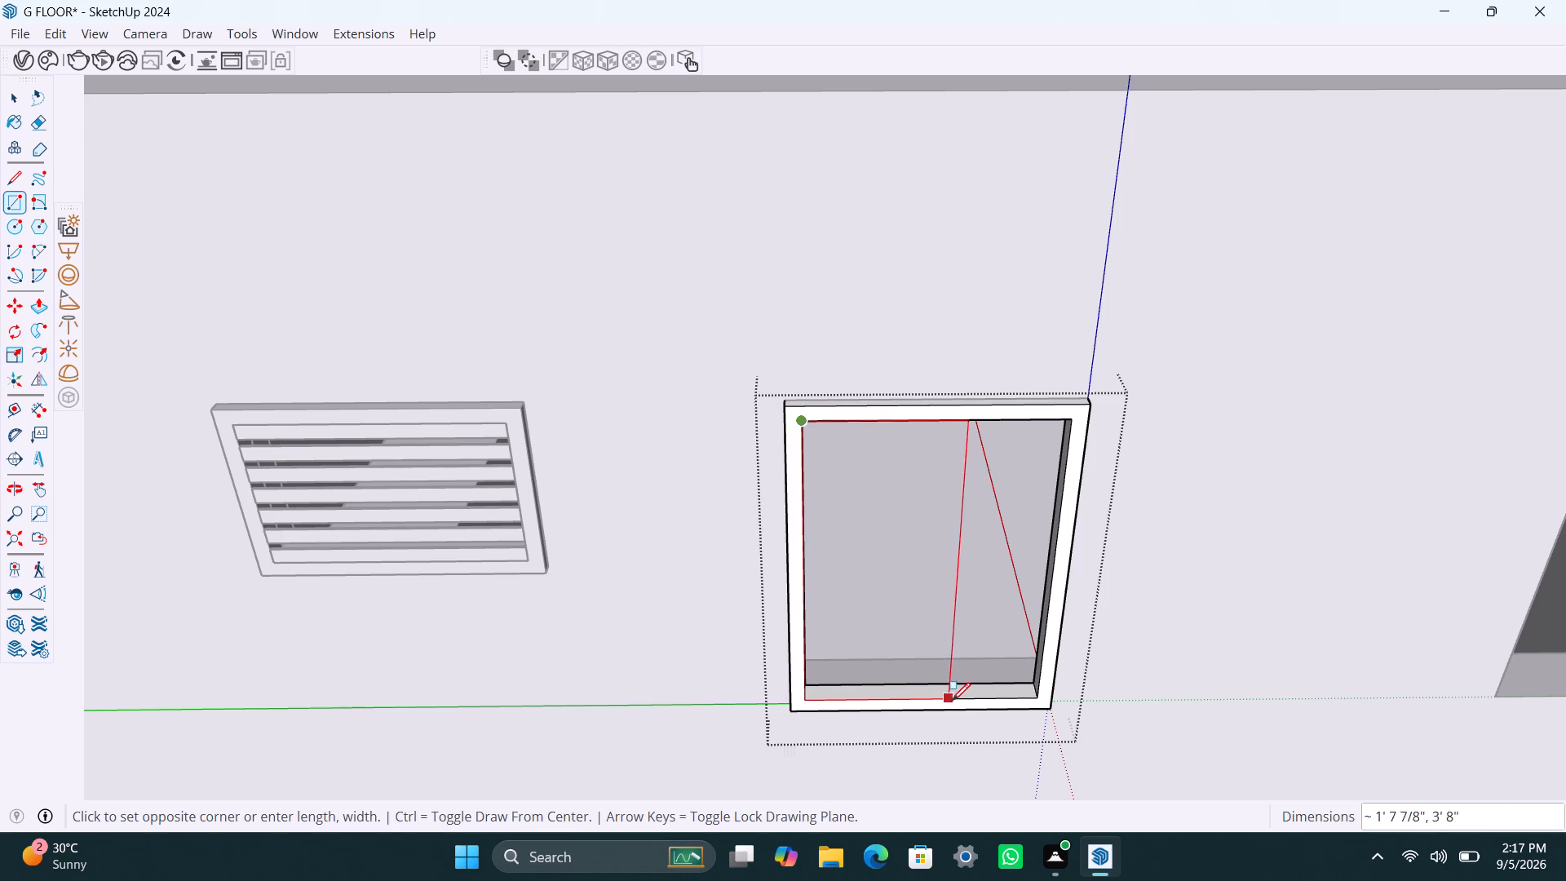
{"action": "left_click", "coordinate": [931, 697]}
{"action": "key", "text": "space"}
{"action": "left_click", "coordinate": [976, 634]}
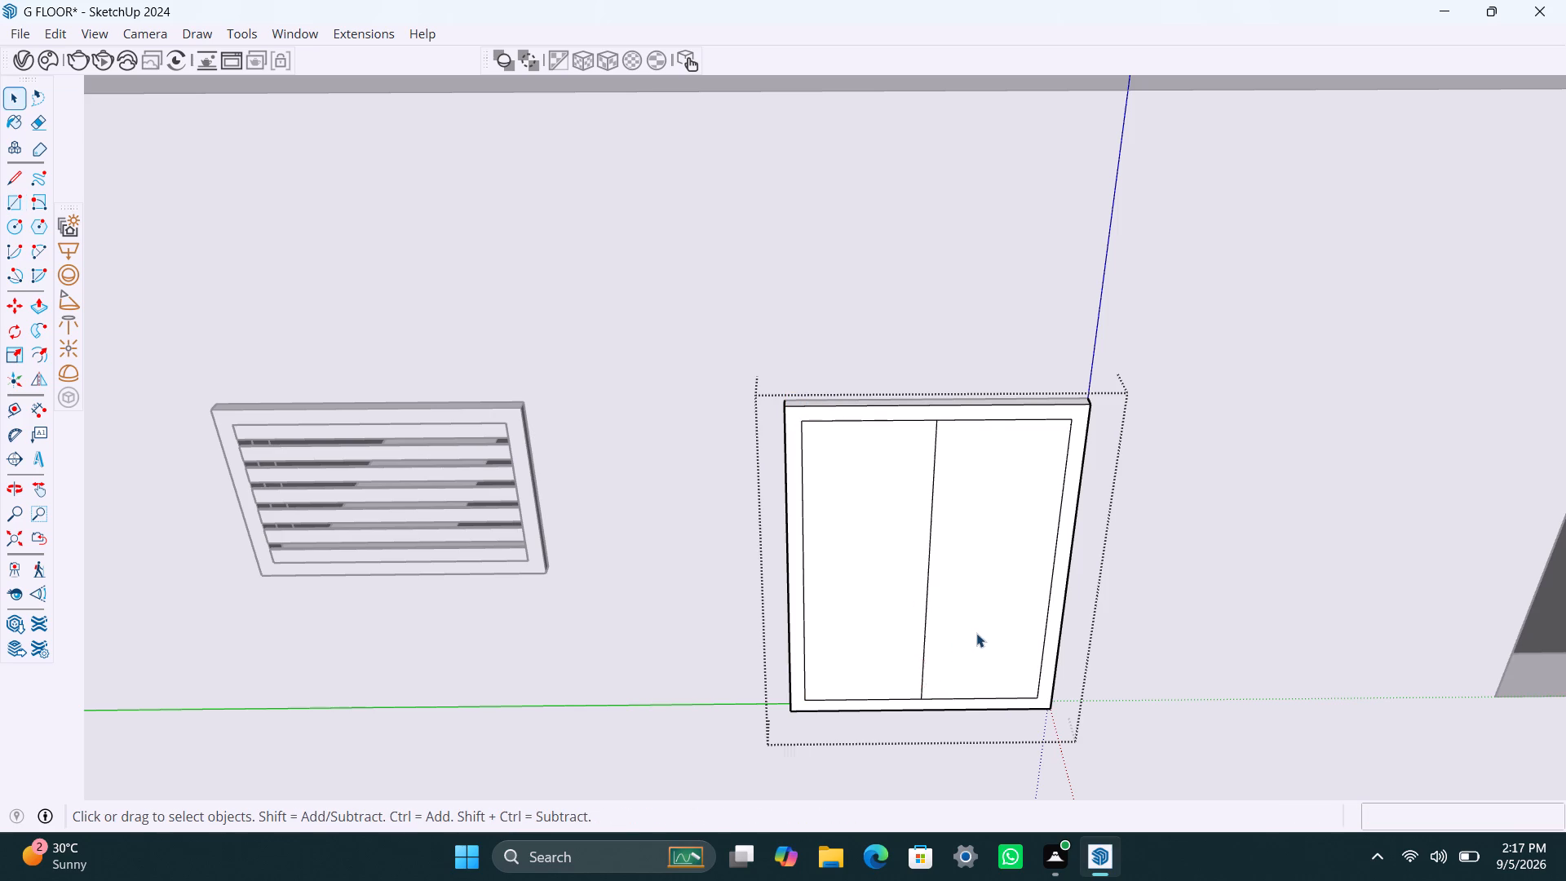
{"action": "key", "text": "Delete"}
Group the half-width pane face together with its edges.
{"action": "scroll", "coordinate": [910, 634], "scroll_direction": "up", "scroll_amount": 3}
{"action": "double_click", "coordinate": [910, 631]}
{"action": "right_click", "coordinate": [908, 631]}
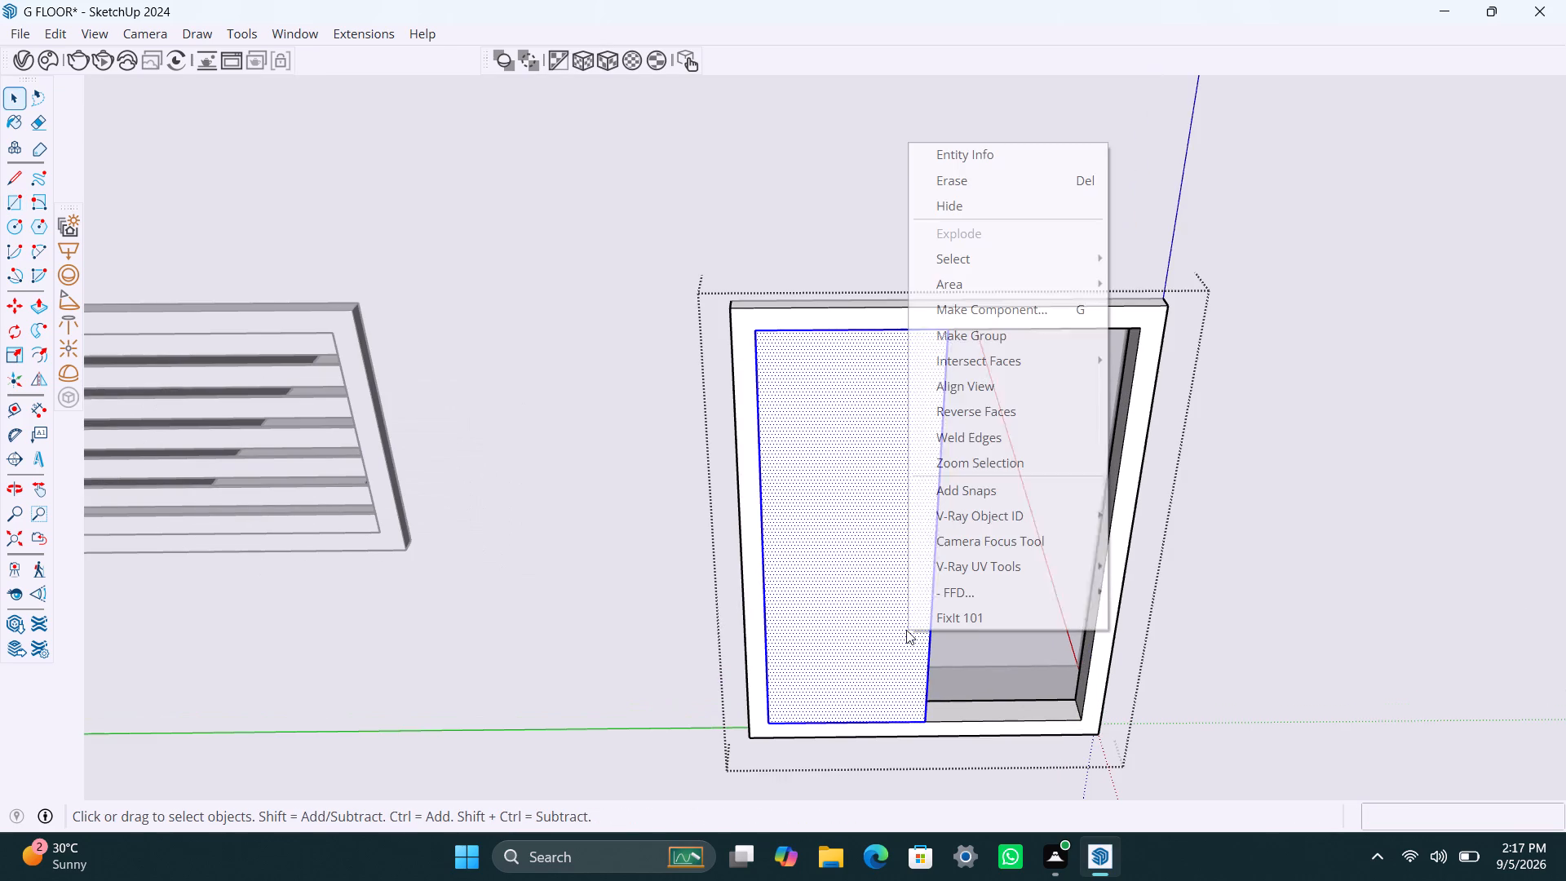
{"action": "left_click", "coordinate": [1000, 334]}
Extrude the pane face 8 mm inside its group and close the pane group.
{"action": "triple_click", "coordinate": [856, 521]}
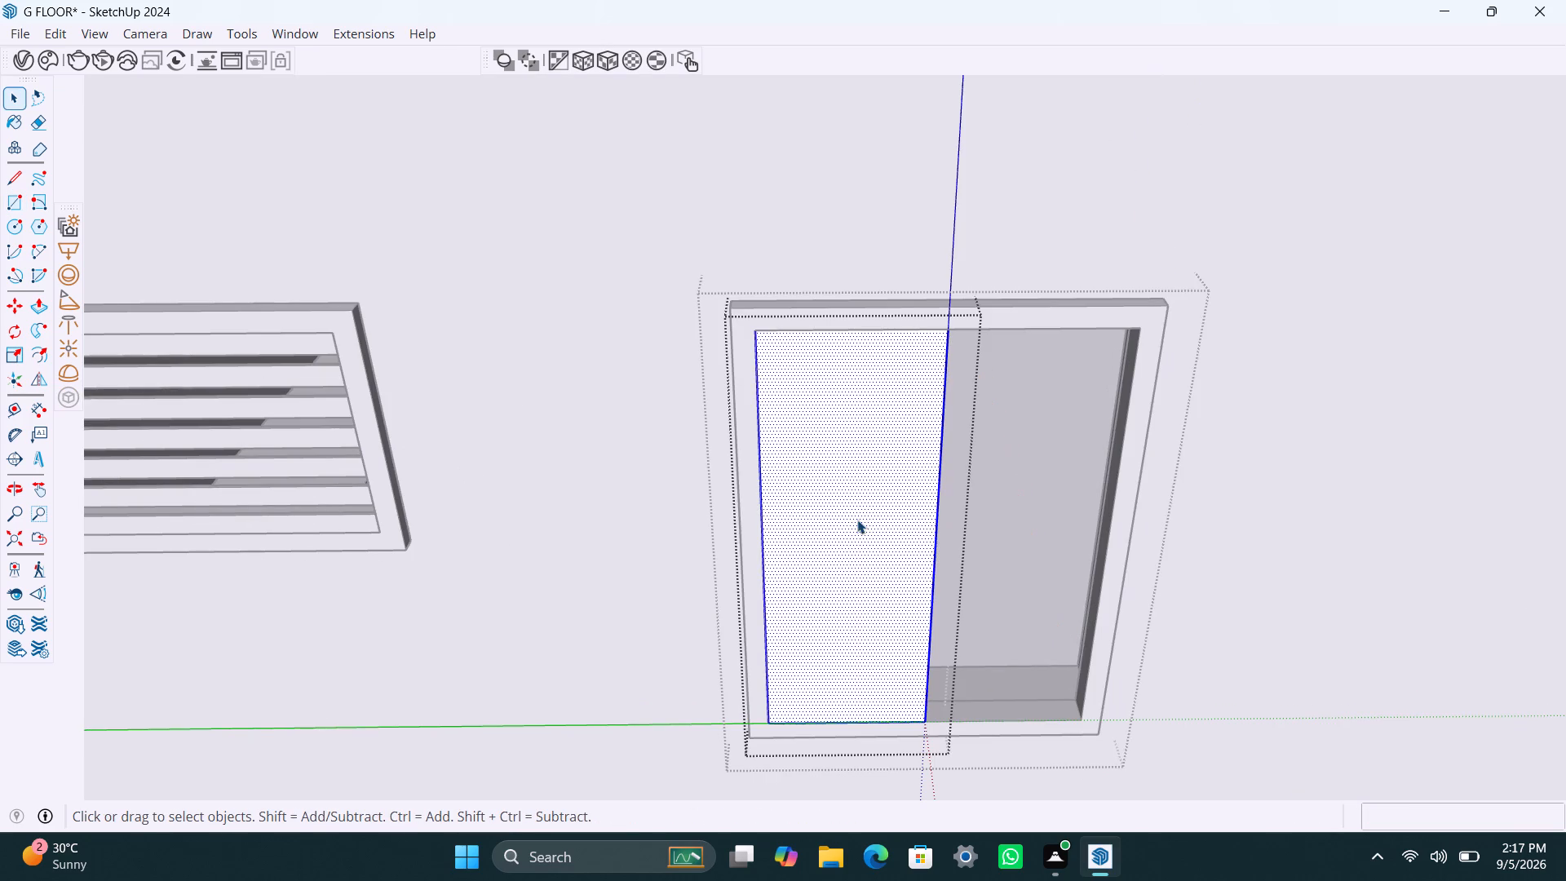
{"action": "key", "text": "p"}
{"action": "left_click", "coordinate": [856, 525]}
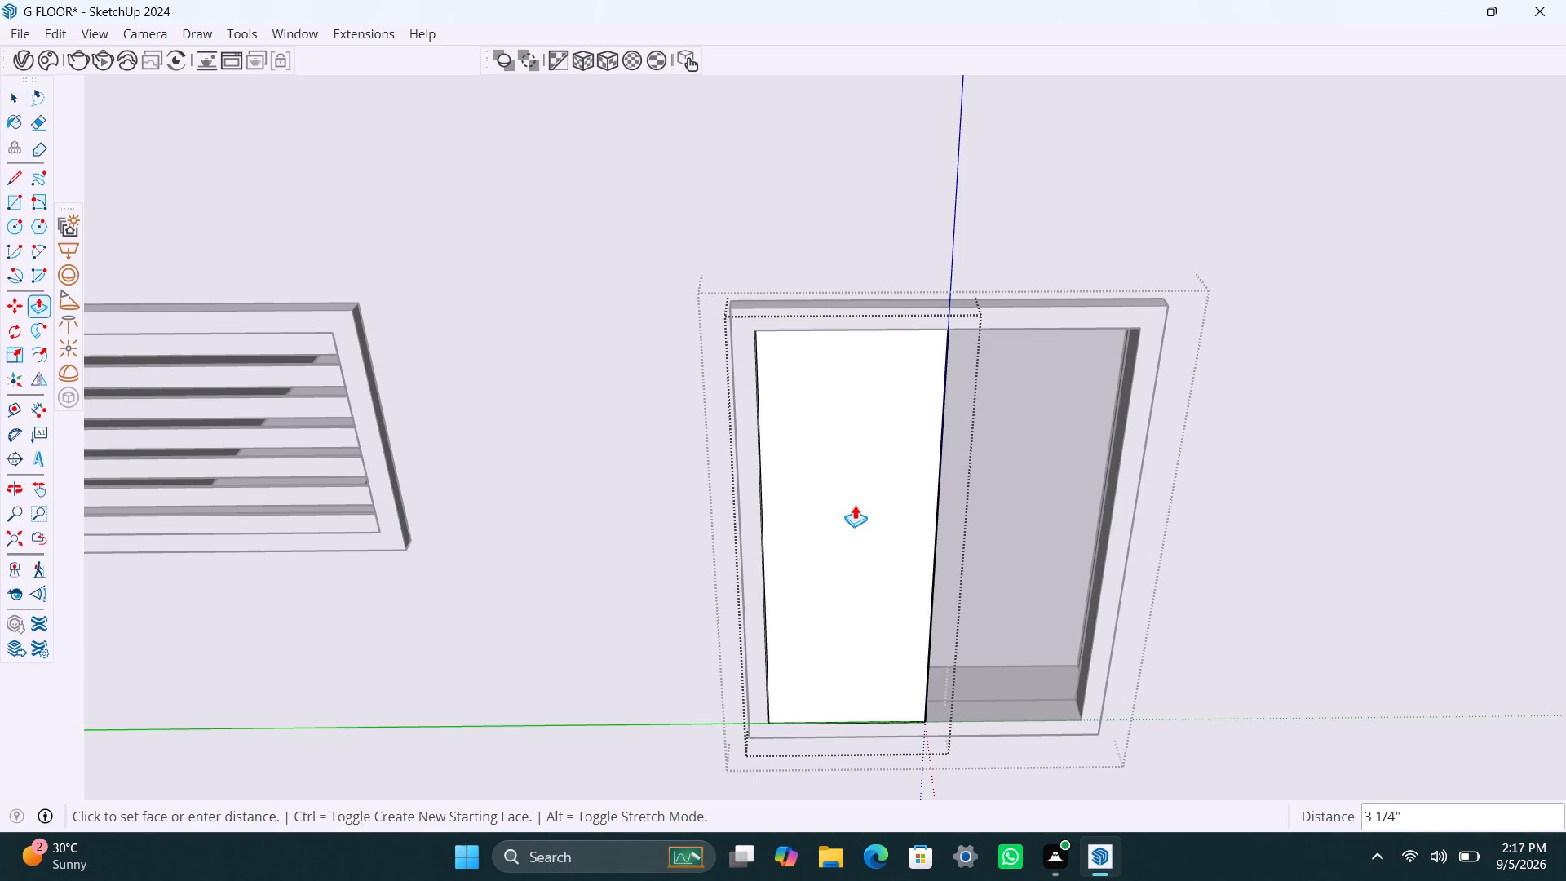
{"action": "type", "text": "8mm"}
{"action": "key", "text": "Return"}
{"action": "key", "text": "space"}
{"action": "left_click", "coordinate": [1024, 209]}
Move the pane about 1 1/4" back into the depth of the frame.
{"action": "left_click", "coordinate": [912, 560]}
{"action": "scroll", "coordinate": [923, 689], "scroll_direction": "up", "scroll_amount": 3}
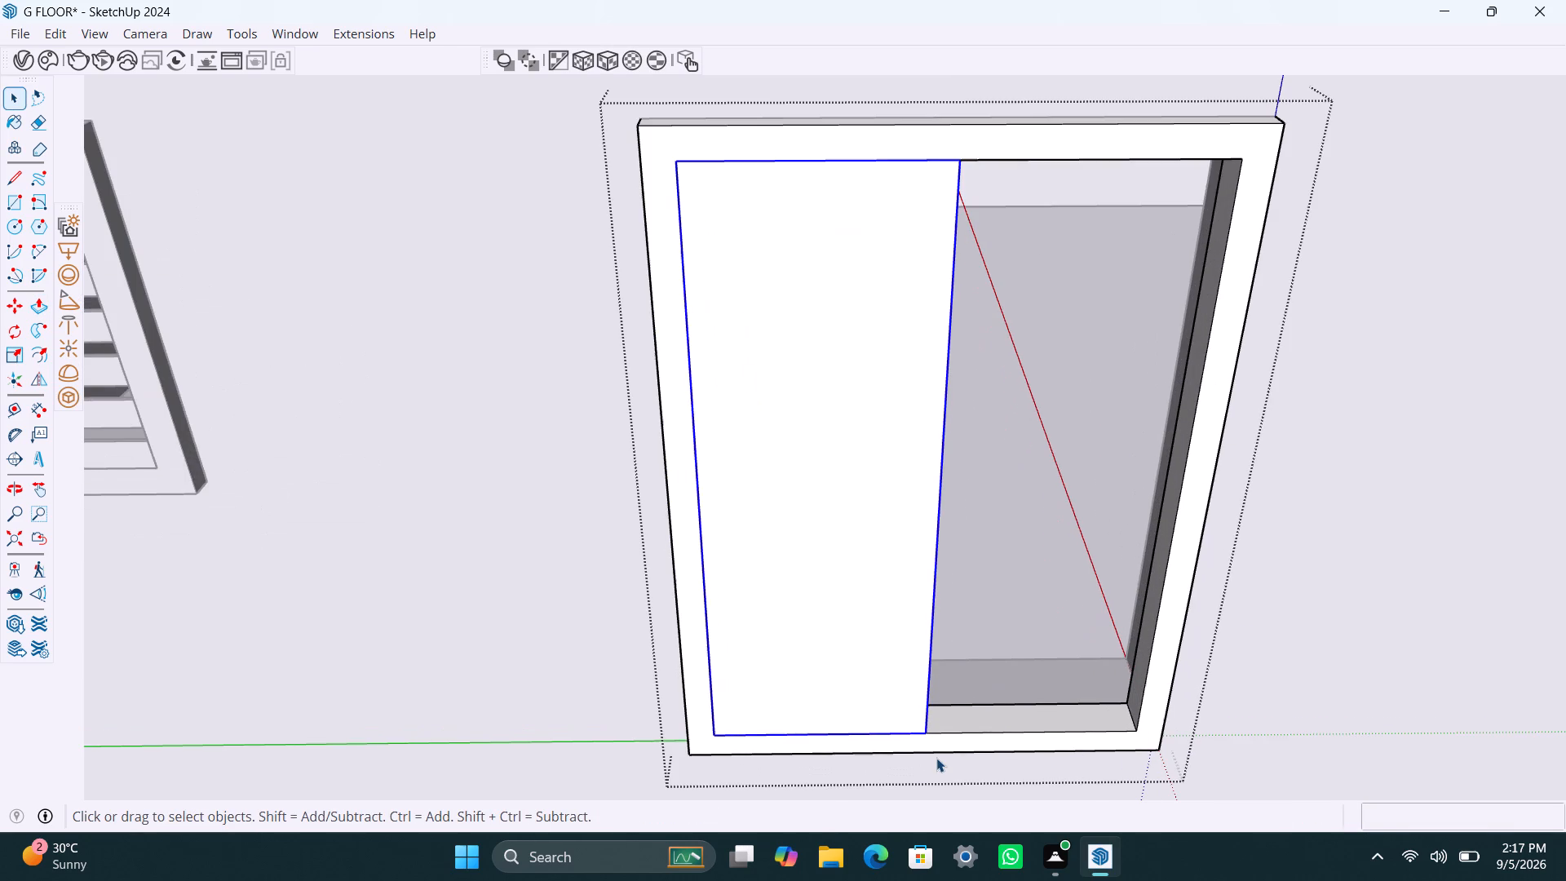
{"action": "key", "text": "m"}
{"action": "left_click", "coordinate": [929, 734]}
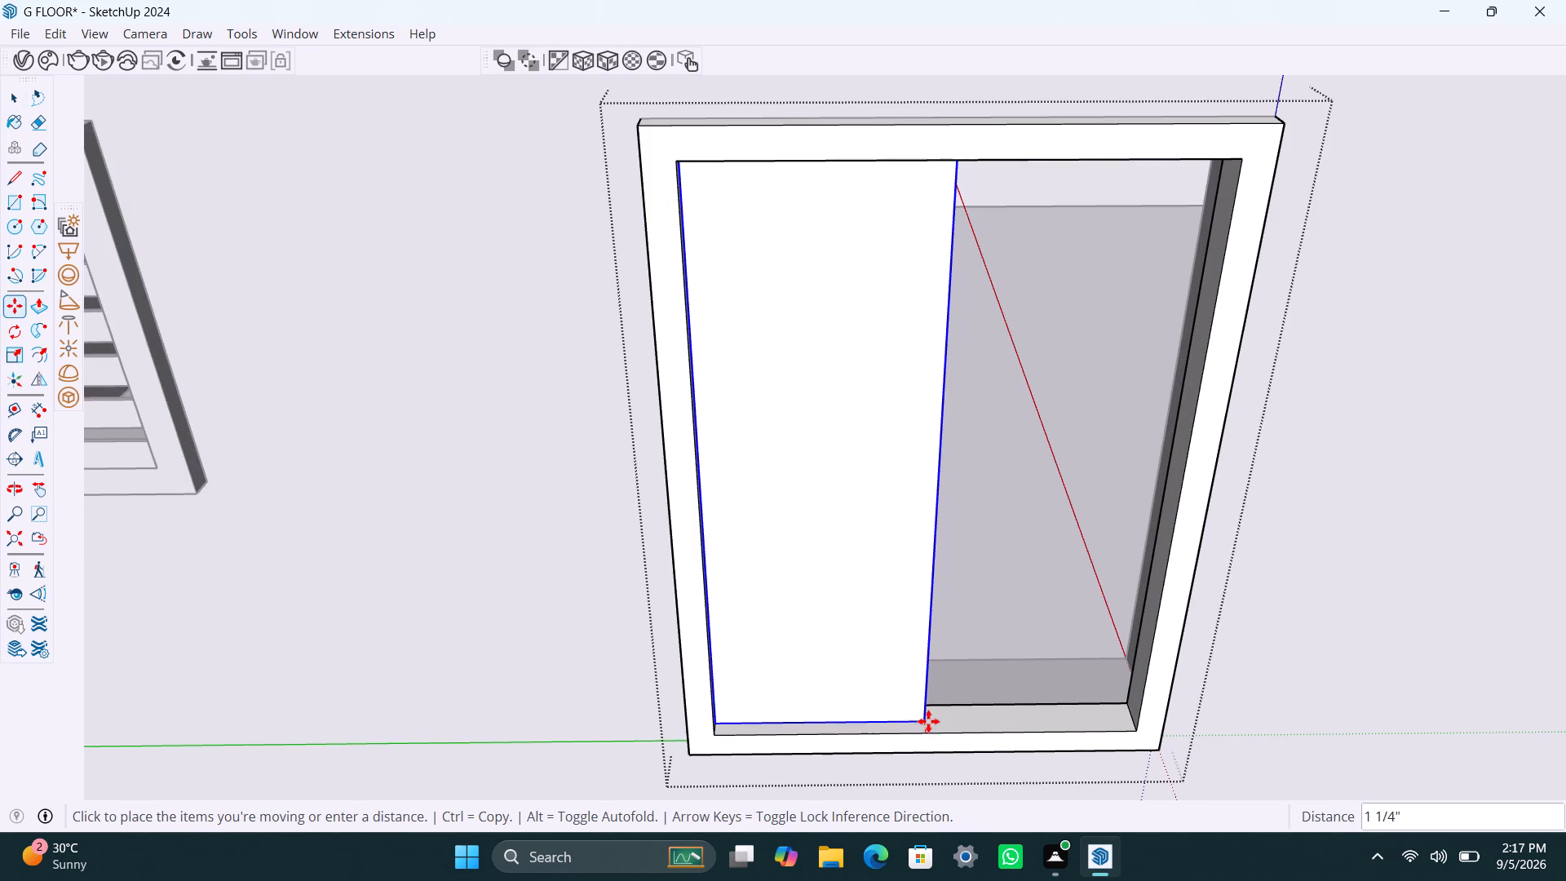
{"action": "left_click", "coordinate": [928, 719]}
{"action": "key", "text": "space"}
Copy the pane sideways from its bottom corner to fill the other half of the frame.
{"action": "type", "text": "m"}
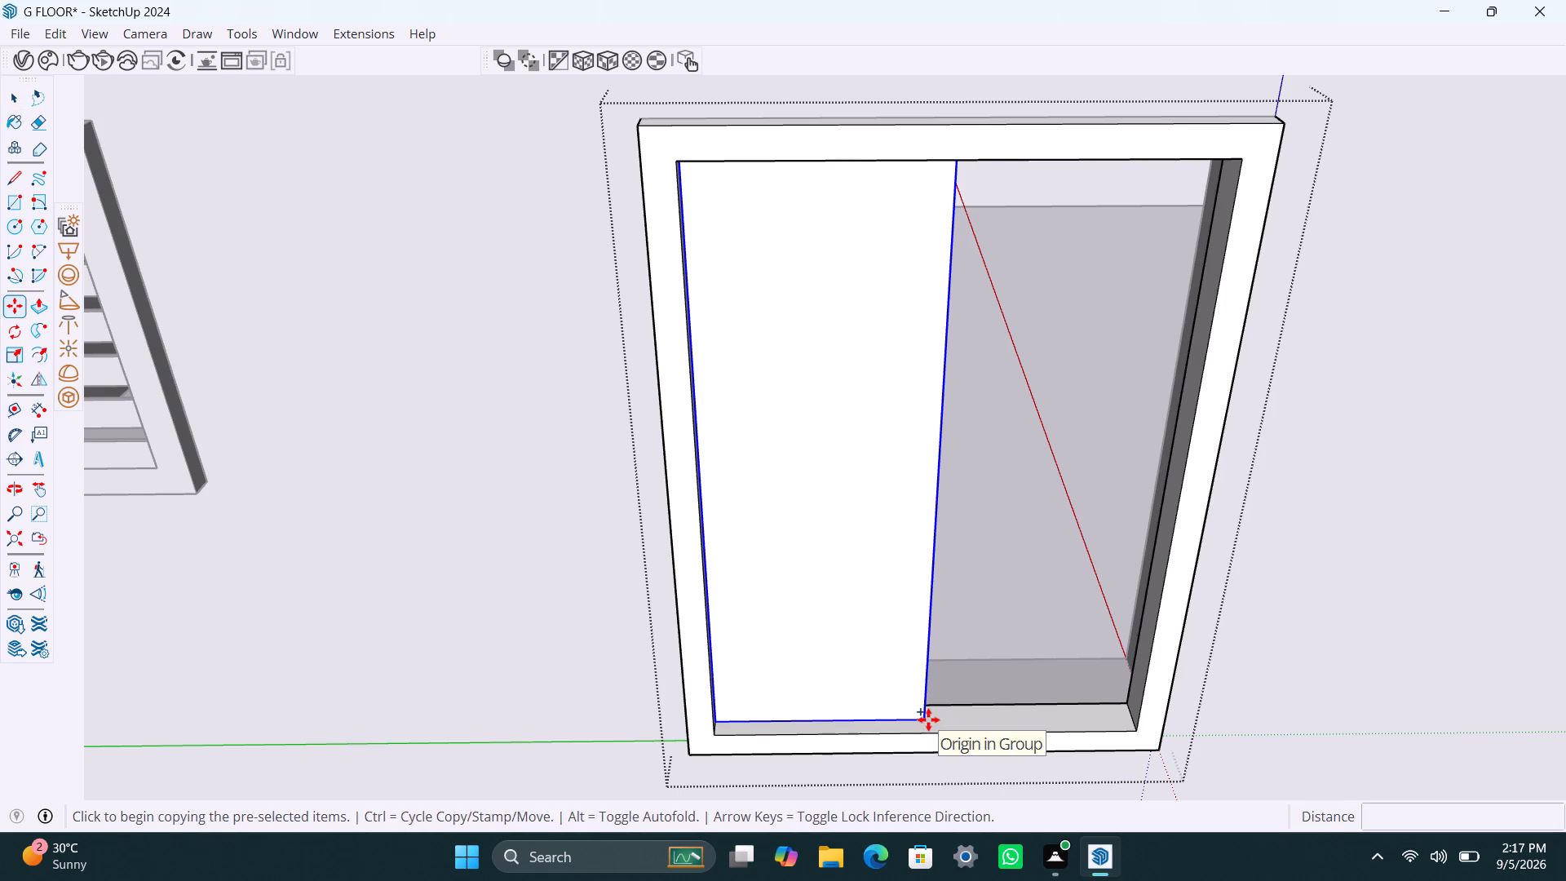
{"action": "left_click", "coordinate": [928, 719]}
{"action": "left_click", "coordinate": [1137, 726]}
Move the copied pane deeper into the frame so it sits just behind the first pane.
{"action": "scroll", "coordinate": [905, 729], "scroll_direction": "up", "scroll_amount": 9}
{"action": "middle_click_drag", "start_coordinate": [945, 724], "coordinate": [1084, 763]}
{"action": "scroll", "coordinate": [1245, 750], "scroll_direction": "up", "scroll_amount": 3}
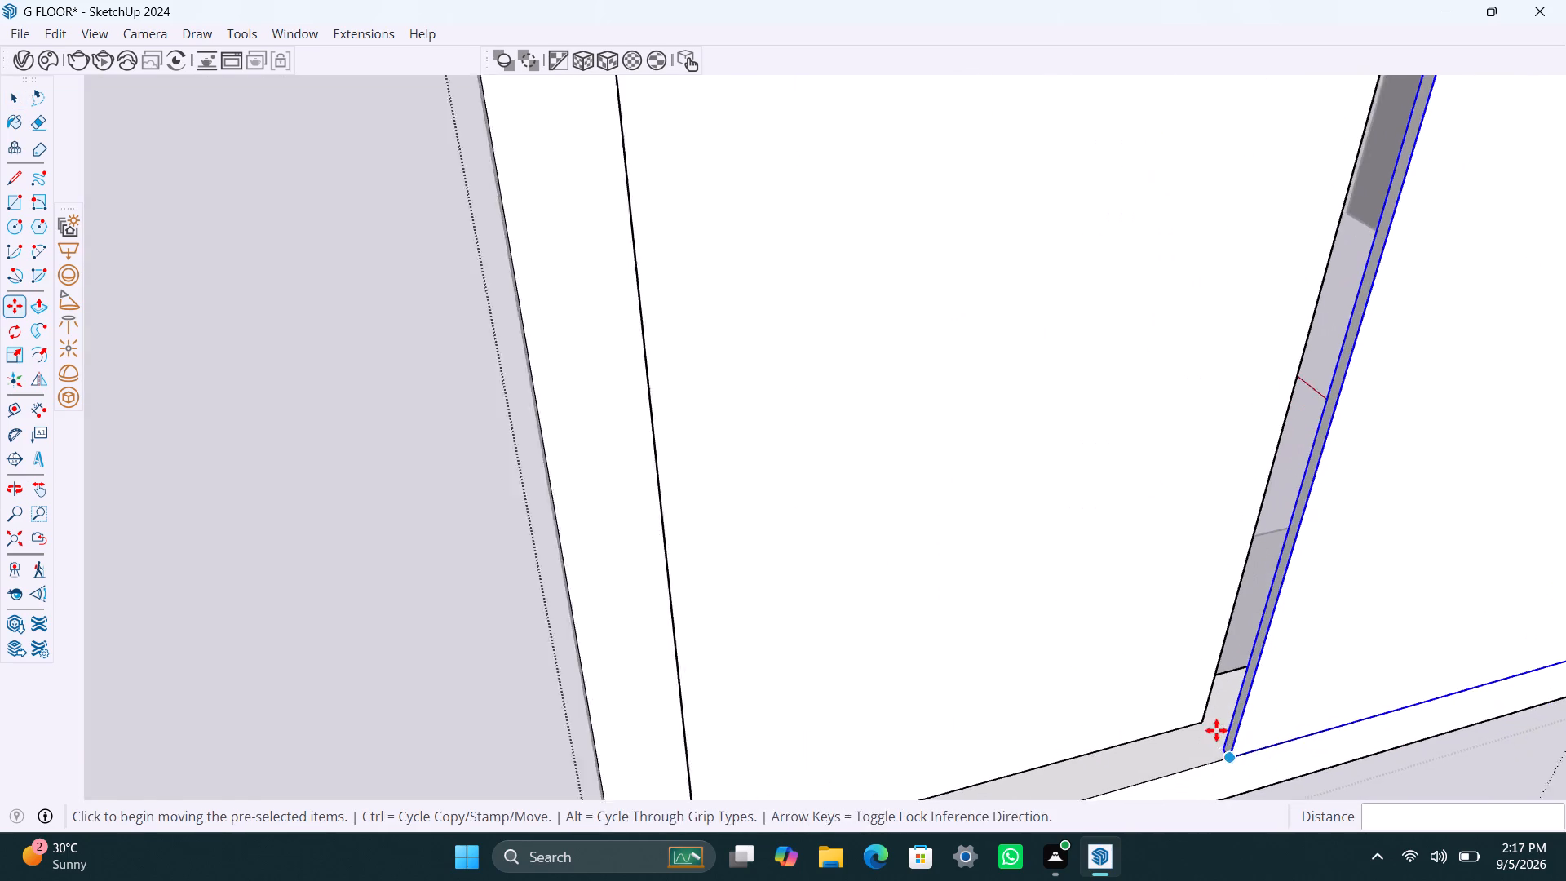
{"action": "scroll", "coordinate": [1216, 730], "scroll_direction": "up", "scroll_amount": 4}
{"action": "left_click", "coordinate": [1226, 752]}
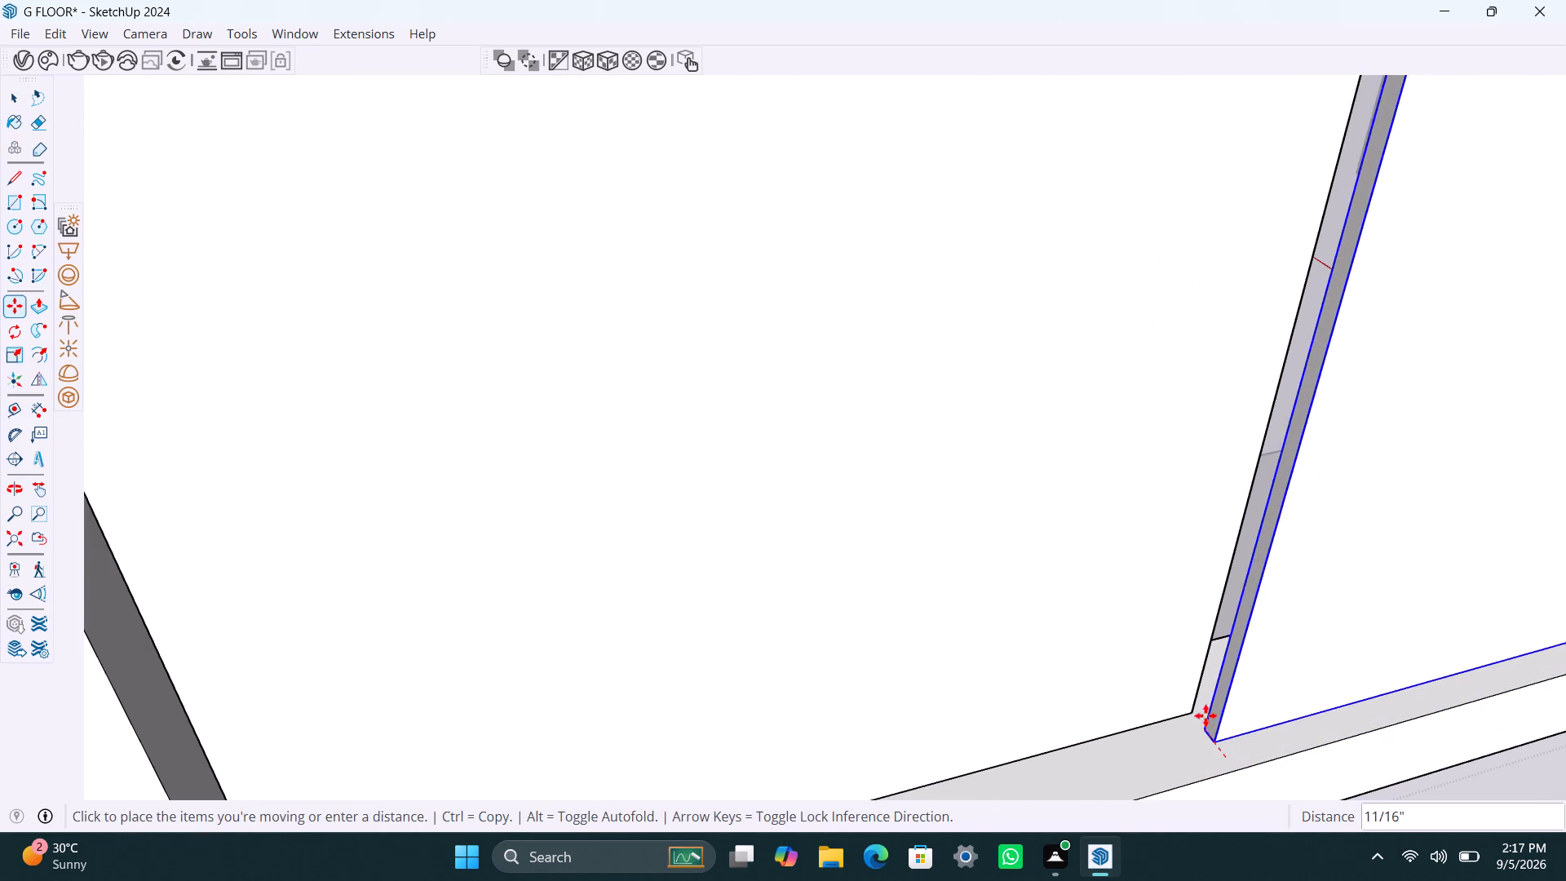
{"action": "left_click", "coordinate": [1198, 711]}
{"action": "scroll", "coordinate": [1038, 635], "scroll_direction": "down", "scroll_amount": 7}
{"action": "scroll", "coordinate": [984, 535], "scroll_direction": "down", "scroll_amount": 17}
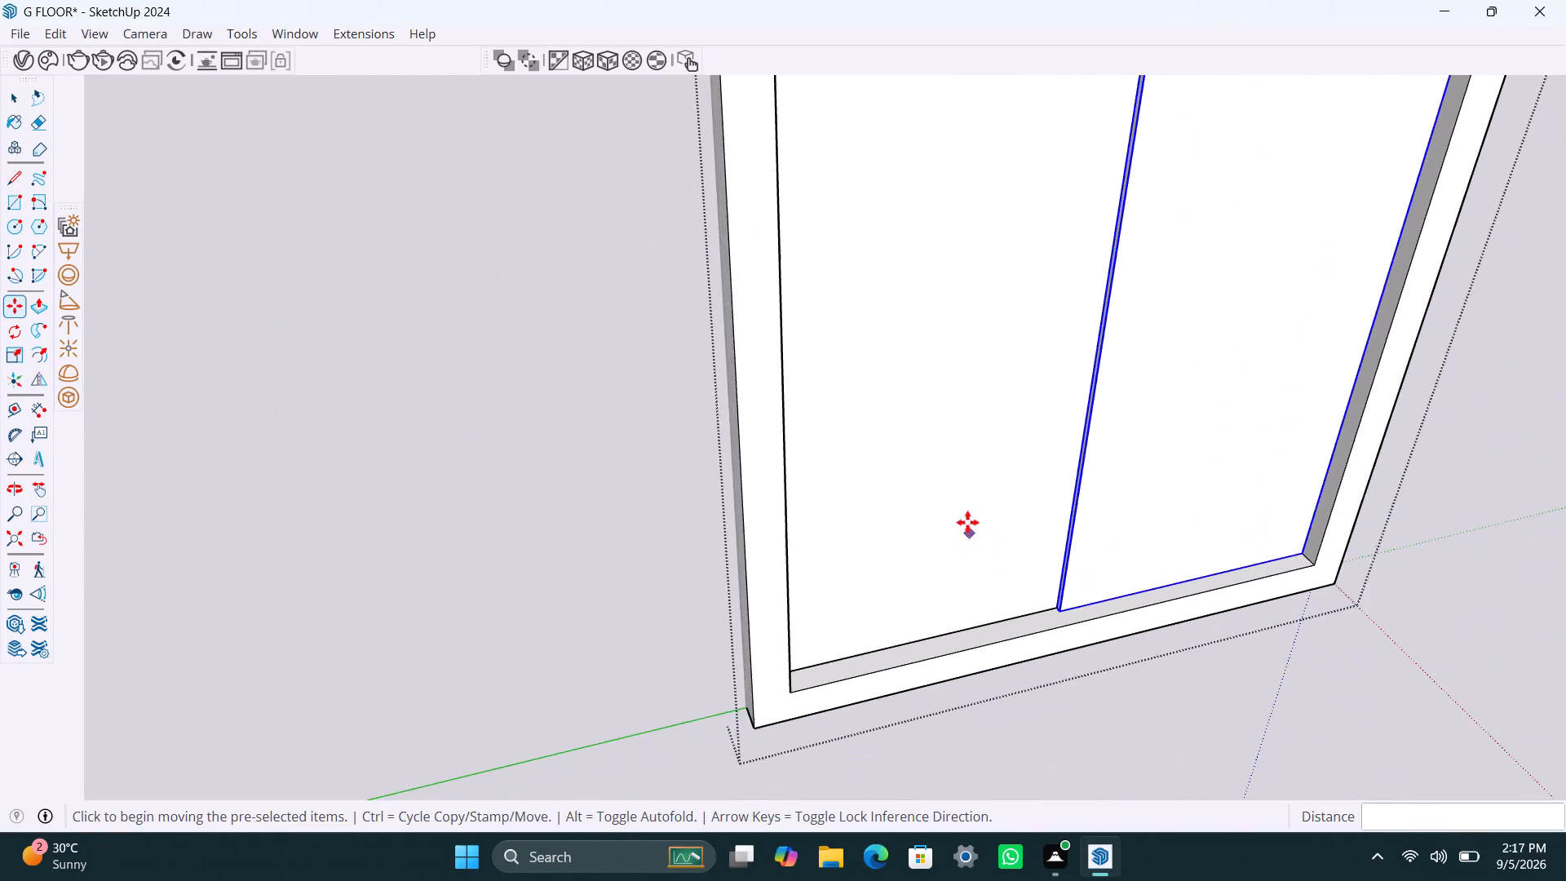
Close the finished two-pane window's group to return to editing the wall group.
{"action": "scroll", "coordinate": [967, 522], "scroll_direction": "down", "scroll_amount": 20}
{"action": "scroll", "coordinate": [967, 522], "scroll_direction": "down", "scroll_amount": 13}
{"action": "middle_click_drag", "start_coordinate": [1183, 581], "coordinate": [1181, 580]}
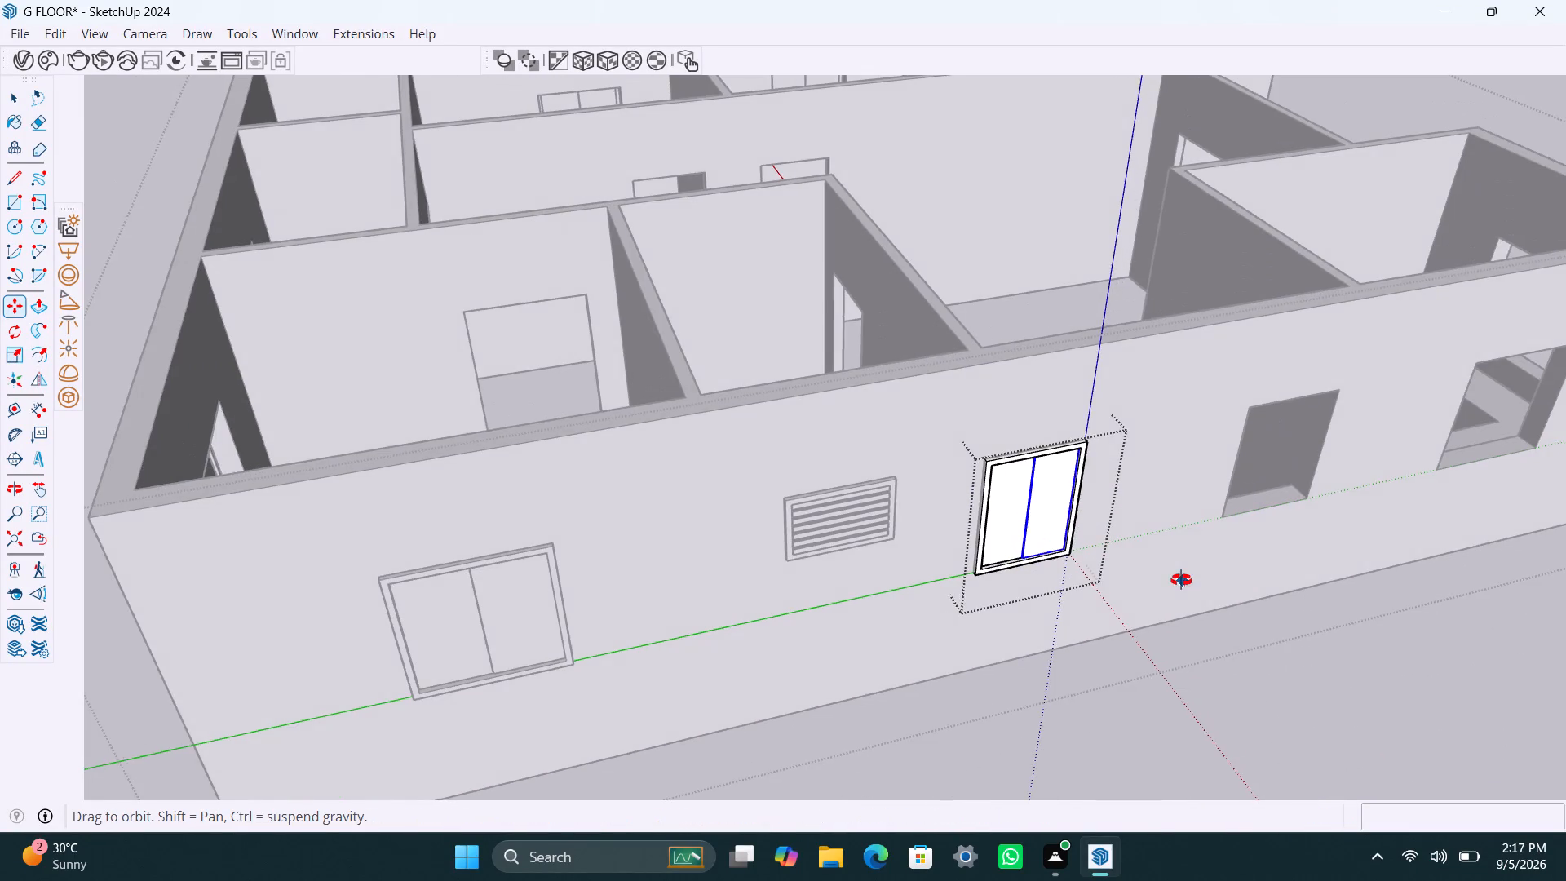
{"action": "middle_click_drag", "start_coordinate": [1181, 580], "coordinate": [798, 521]}
{"action": "key", "text": "space"}
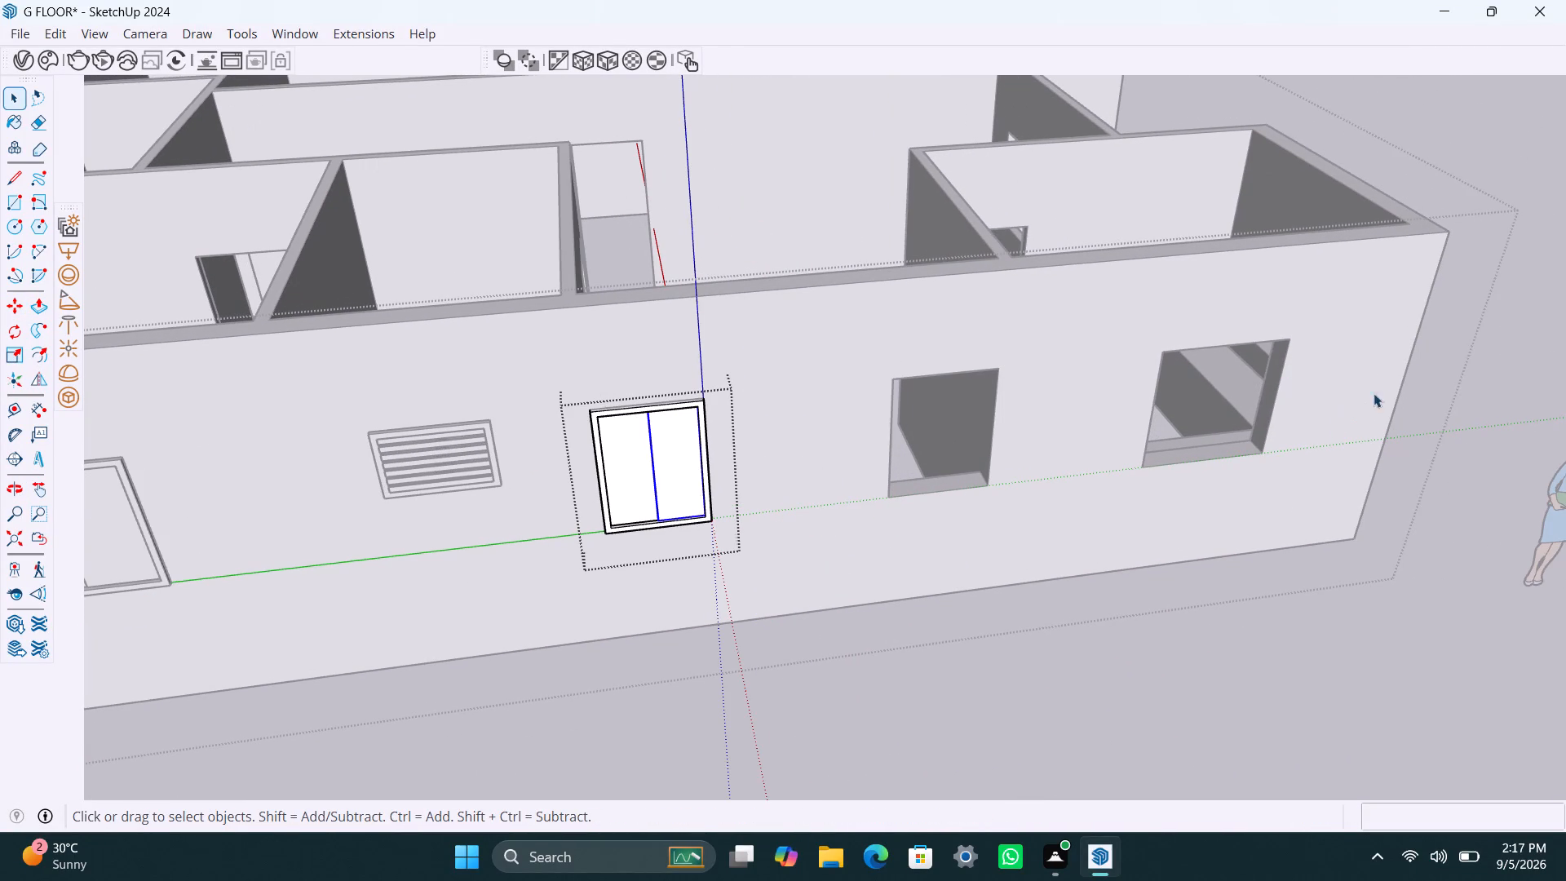
{"action": "left_click", "coordinate": [1435, 400]}
Draw a rectangle corner to corner over the next empty opening beside the finished window, and make it a group.
{"action": "scroll", "coordinate": [983, 469], "scroll_direction": "up", "scroll_amount": 2}
{"action": "middle_click_drag", "start_coordinate": [953, 512], "coordinate": [826, 536]}
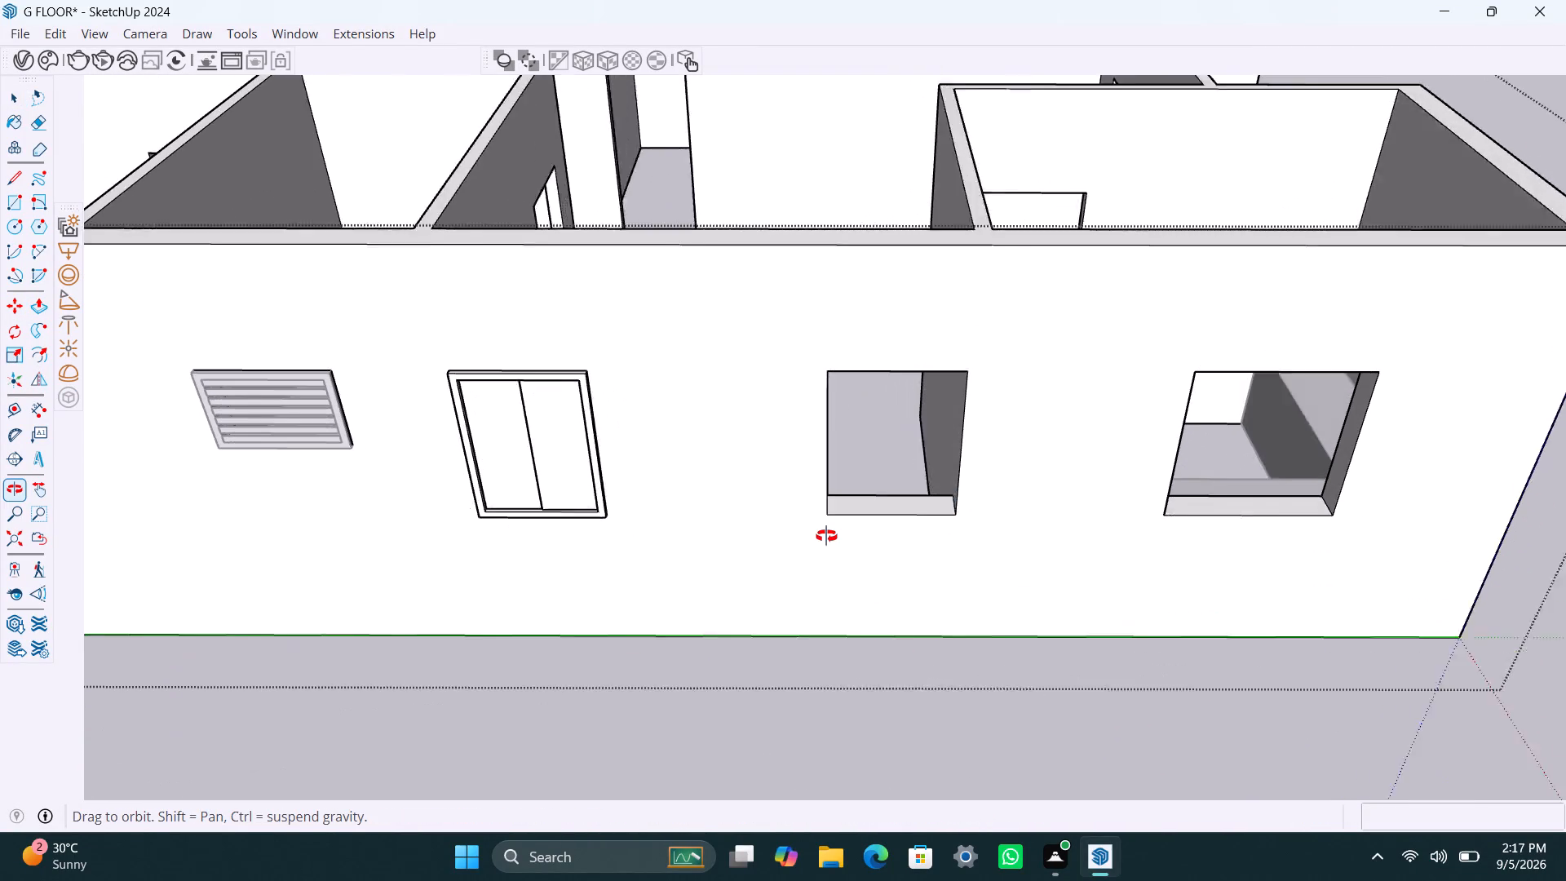
{"action": "middle_click_drag", "start_coordinate": [826, 536], "coordinate": [831, 523]}
{"action": "key", "text": "r"}
{"action": "left_click", "coordinate": [818, 363]}
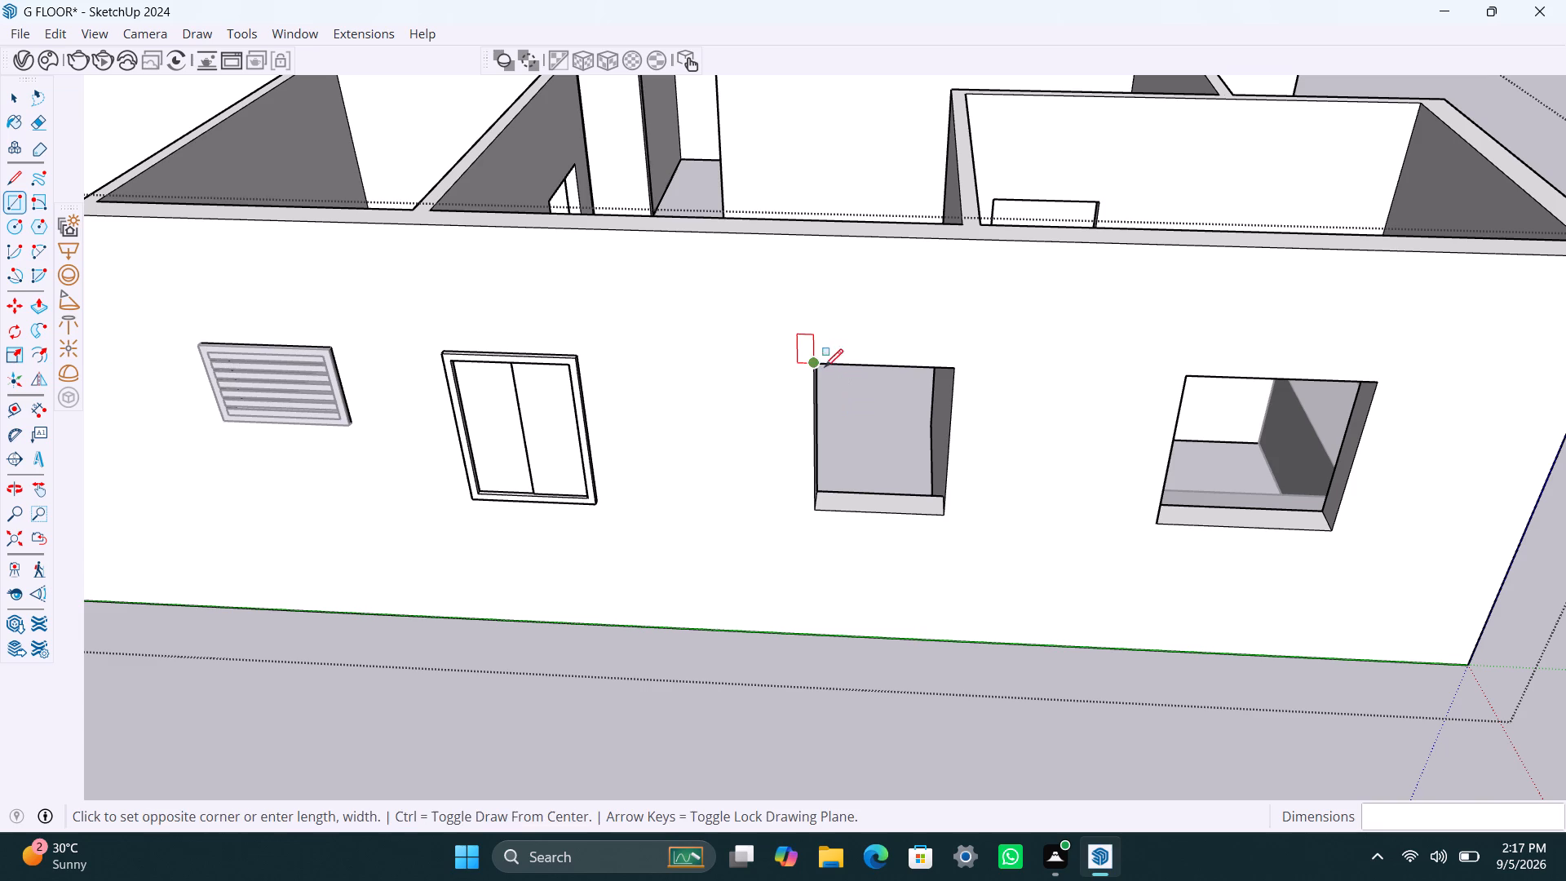
{"action": "left_click", "coordinate": [941, 507]}
{"action": "key", "text": "space"}
{"action": "double_click", "coordinate": [852, 464]}
{"action": "right_click", "coordinate": [851, 463]}
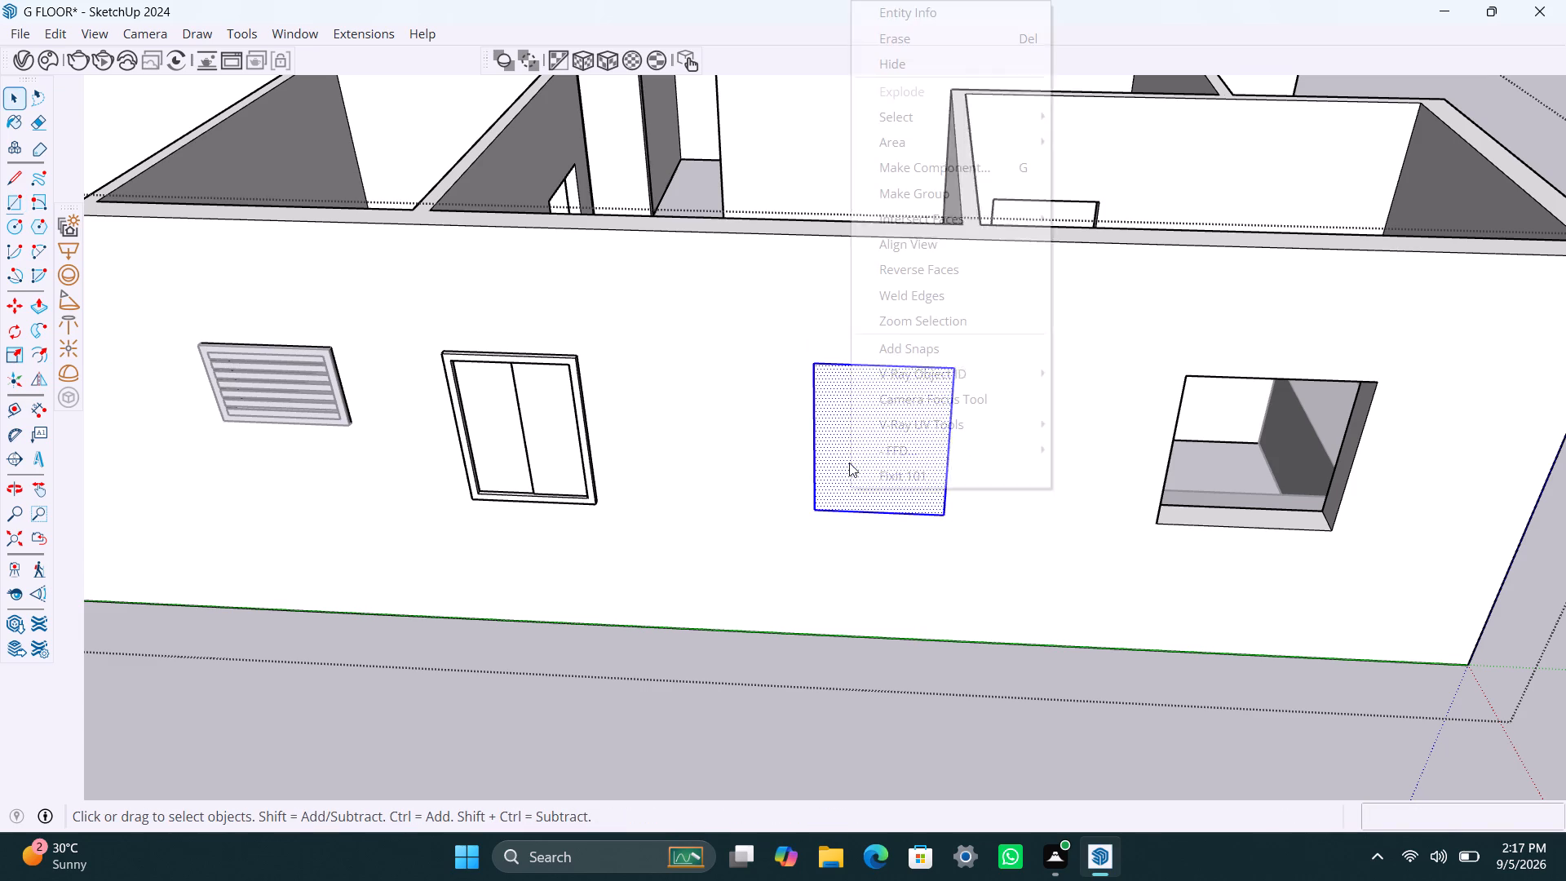
{"action": "left_click", "coordinate": [920, 199]}
Inside the new group, offset the face outline 2" inward and delete the inner face to leave a frame.
{"action": "left_click", "coordinate": [865, 437]}
{"action": "left_click", "coordinate": [865, 432]}
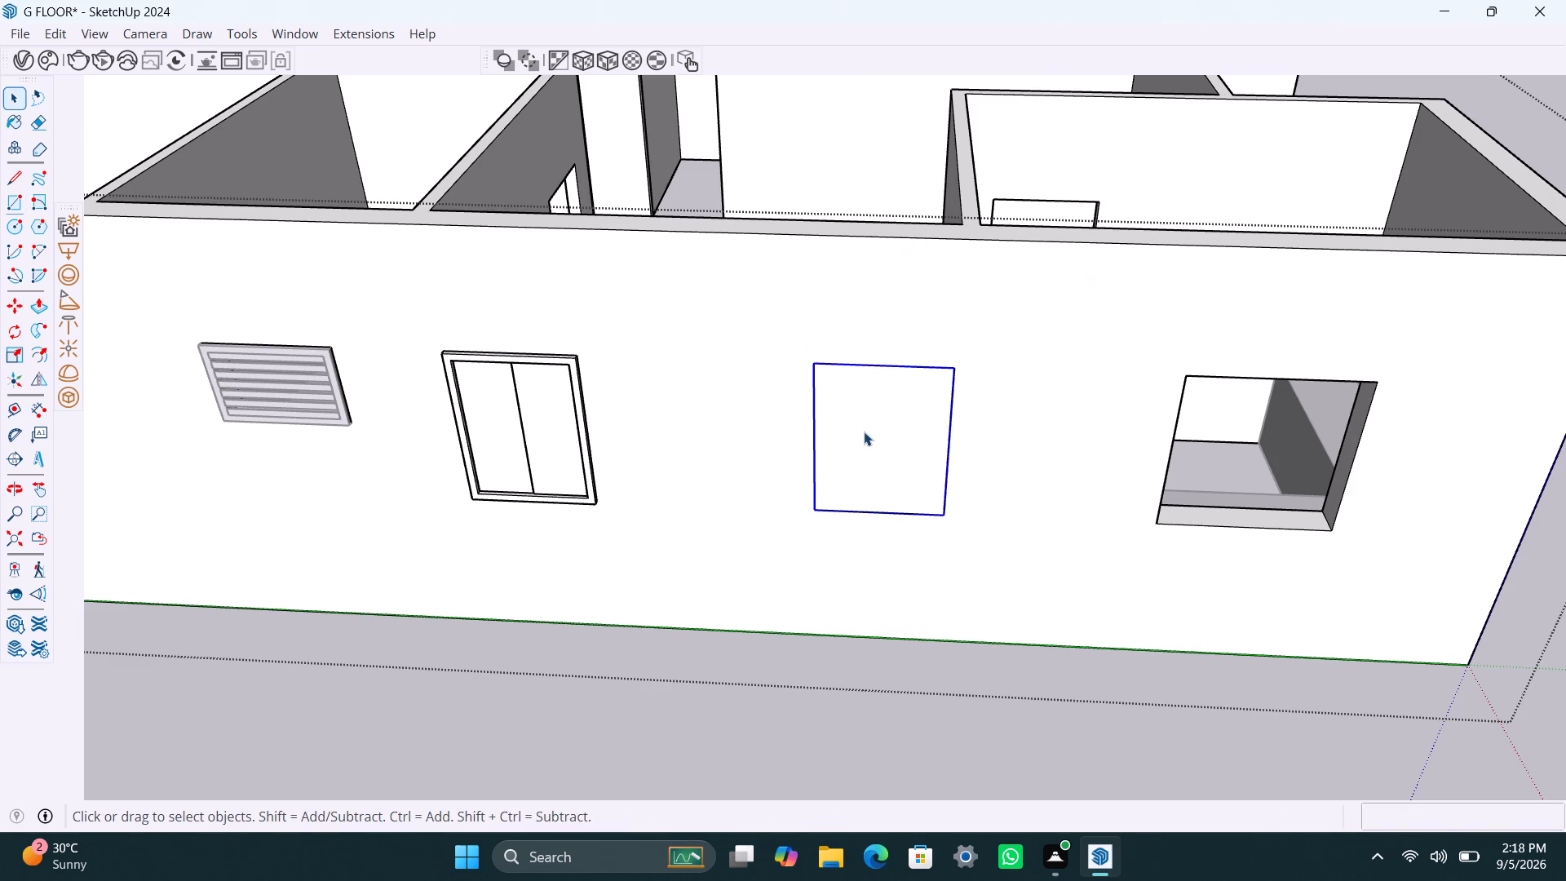
{"action": "triple_click", "coordinate": [856, 418]}
{"action": "scroll", "coordinate": [841, 416], "scroll_direction": "up", "scroll_amount": 2}
{"action": "key", "text": "f"}
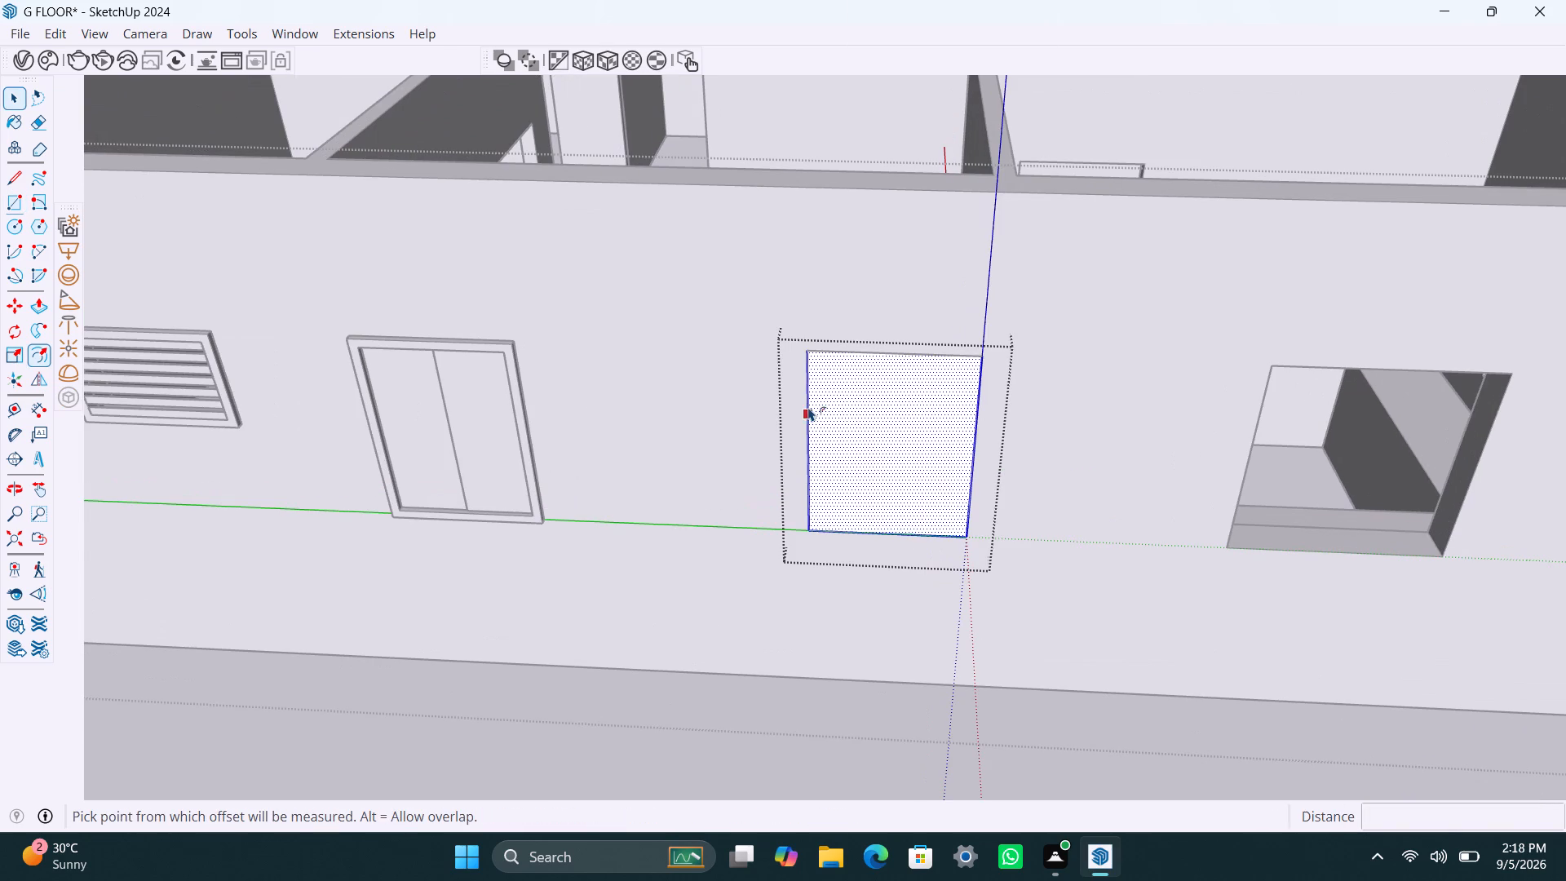
{"action": "left_click", "coordinate": [834, 371]}
{"action": "type", "text": "2\""}
{"action": "key", "text": "Return"}
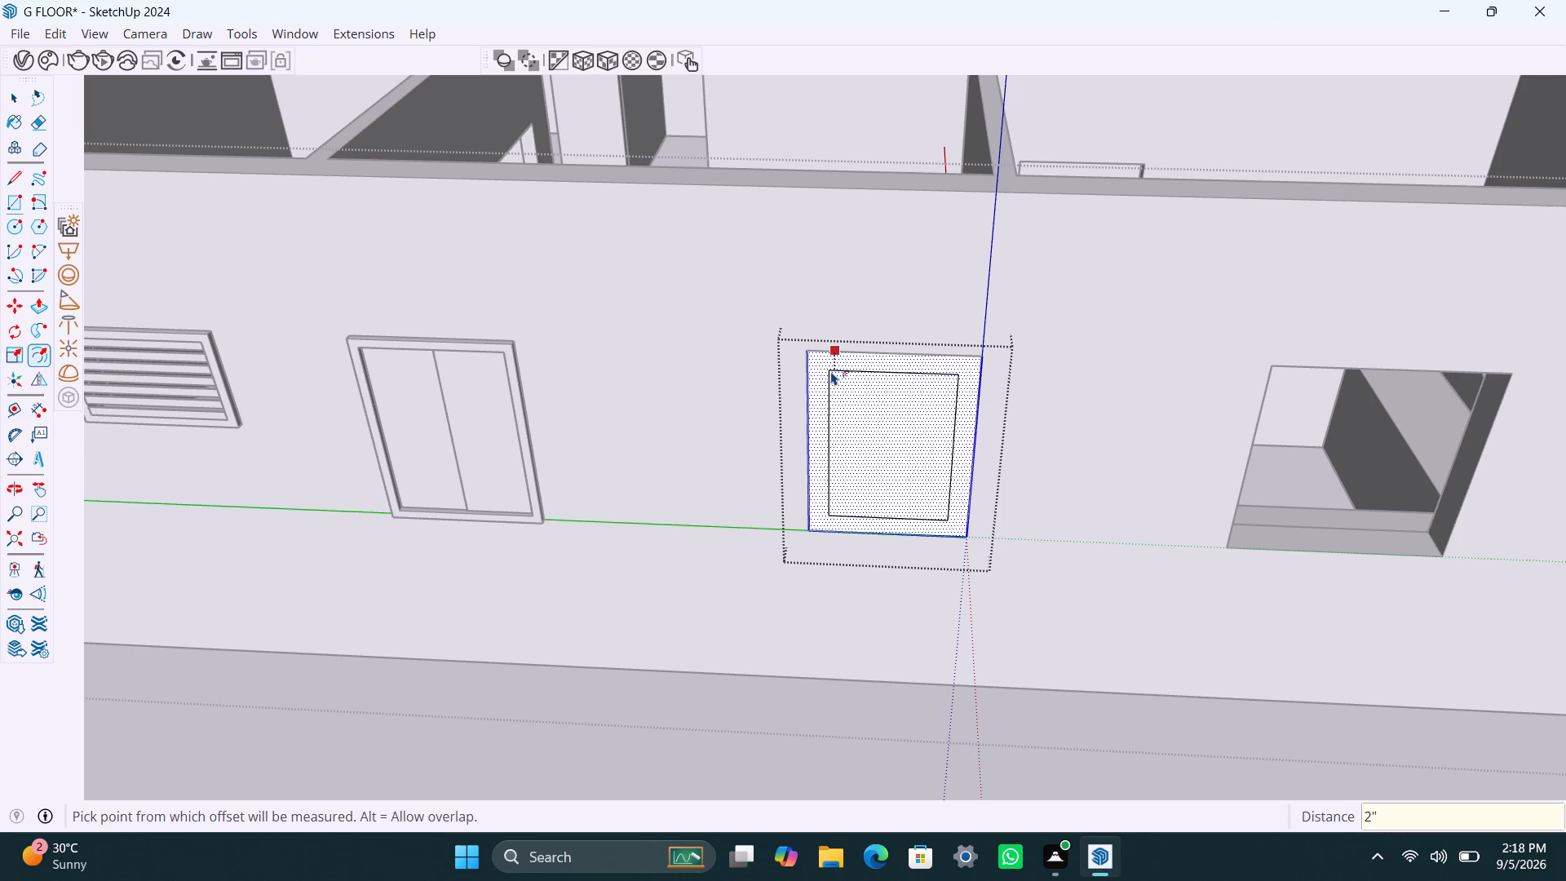
{"action": "key", "text": "space"}
{"action": "left_click", "coordinate": [863, 394]}
{"action": "key", "text": "Delete"}
{"action": "key", "text": "Delete"}
{"action": "scroll", "coordinate": [815, 491], "scroll_direction": "up", "scroll_amount": 4}
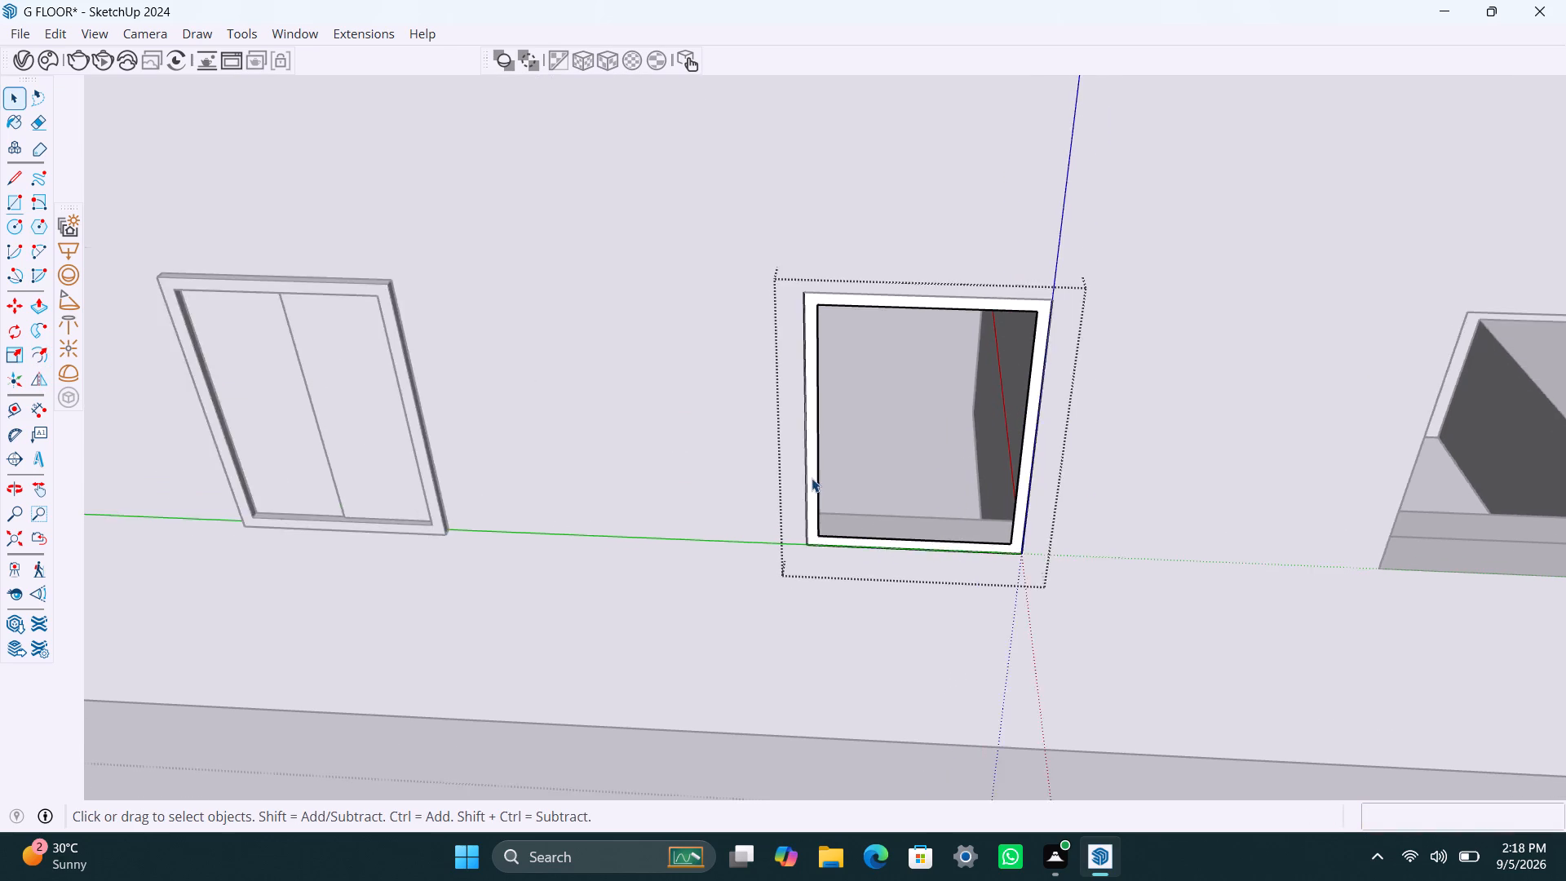
Extrude the frame face 1.5" into the opening and another 1.5" outward from the wall.
{"action": "scroll", "coordinate": [812, 478], "scroll_direction": "up", "scroll_amount": 1}
{"action": "left_click", "coordinate": [811, 427]}
{"action": "key", "text": "p"}
{"action": "left_click", "coordinate": [811, 427]}
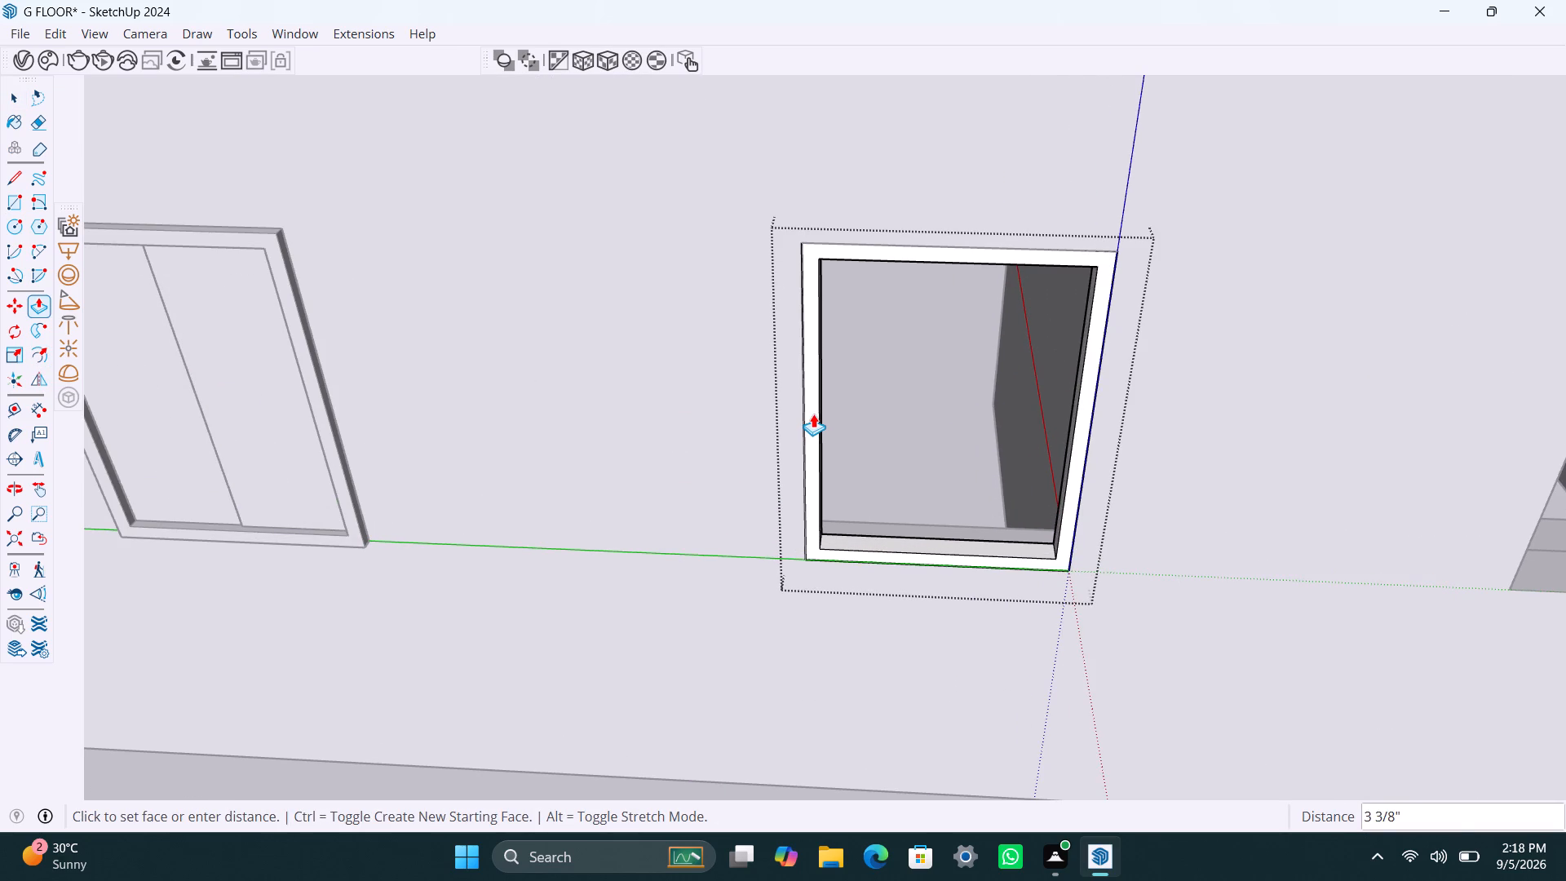
{"action": "type", "text": "1.5"}
{"action": "key", "text": "shift+quotedbl"}
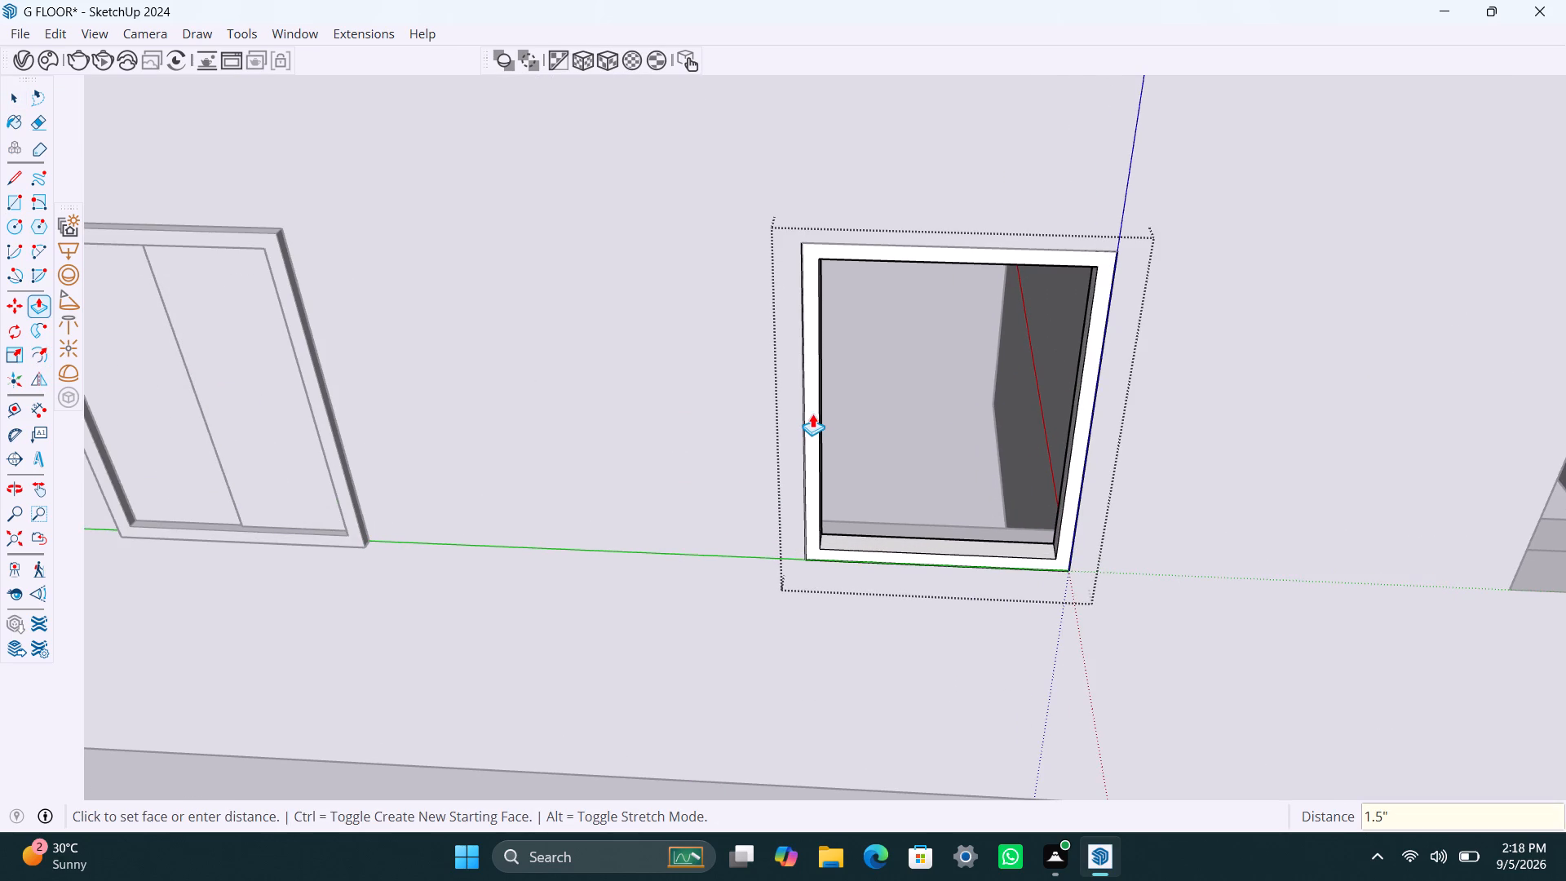
{"action": "key", "text": "Return"}
{"action": "left_click", "coordinate": [810, 422]}
{"action": "key", "text": "1"}
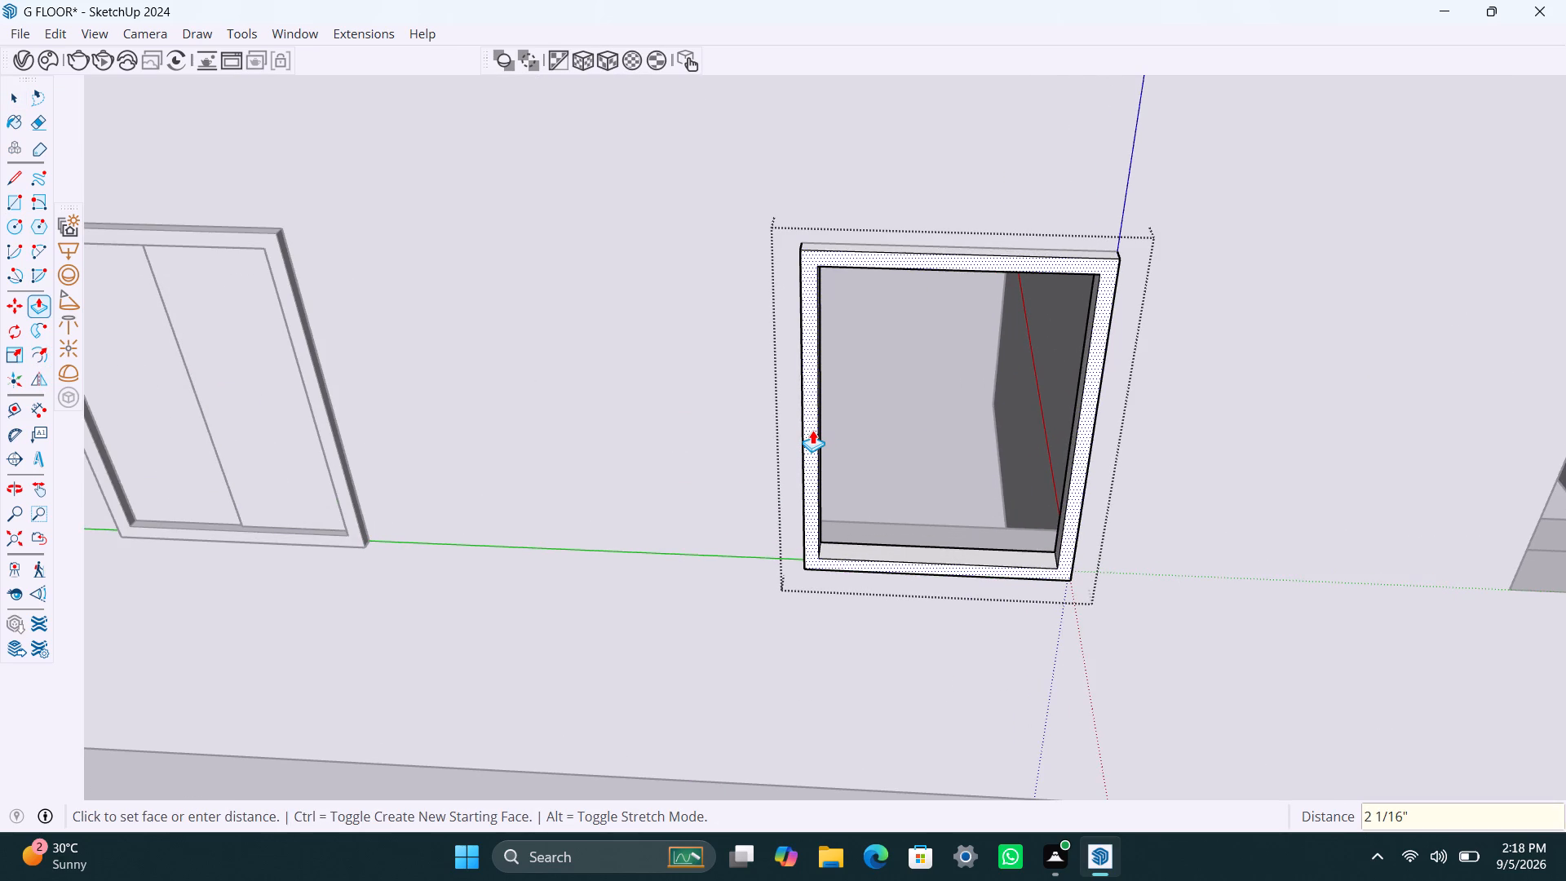
{"action": "type", "text": ".5\""}
{"action": "key", "text": "Return"}
{"action": "key", "text": "space"}
Draw a pane rectangle about 1' 4 5/16" by 3' 8" over the frame's left half and delete the leftover face beside it.
{"action": "type", "text": "r"}
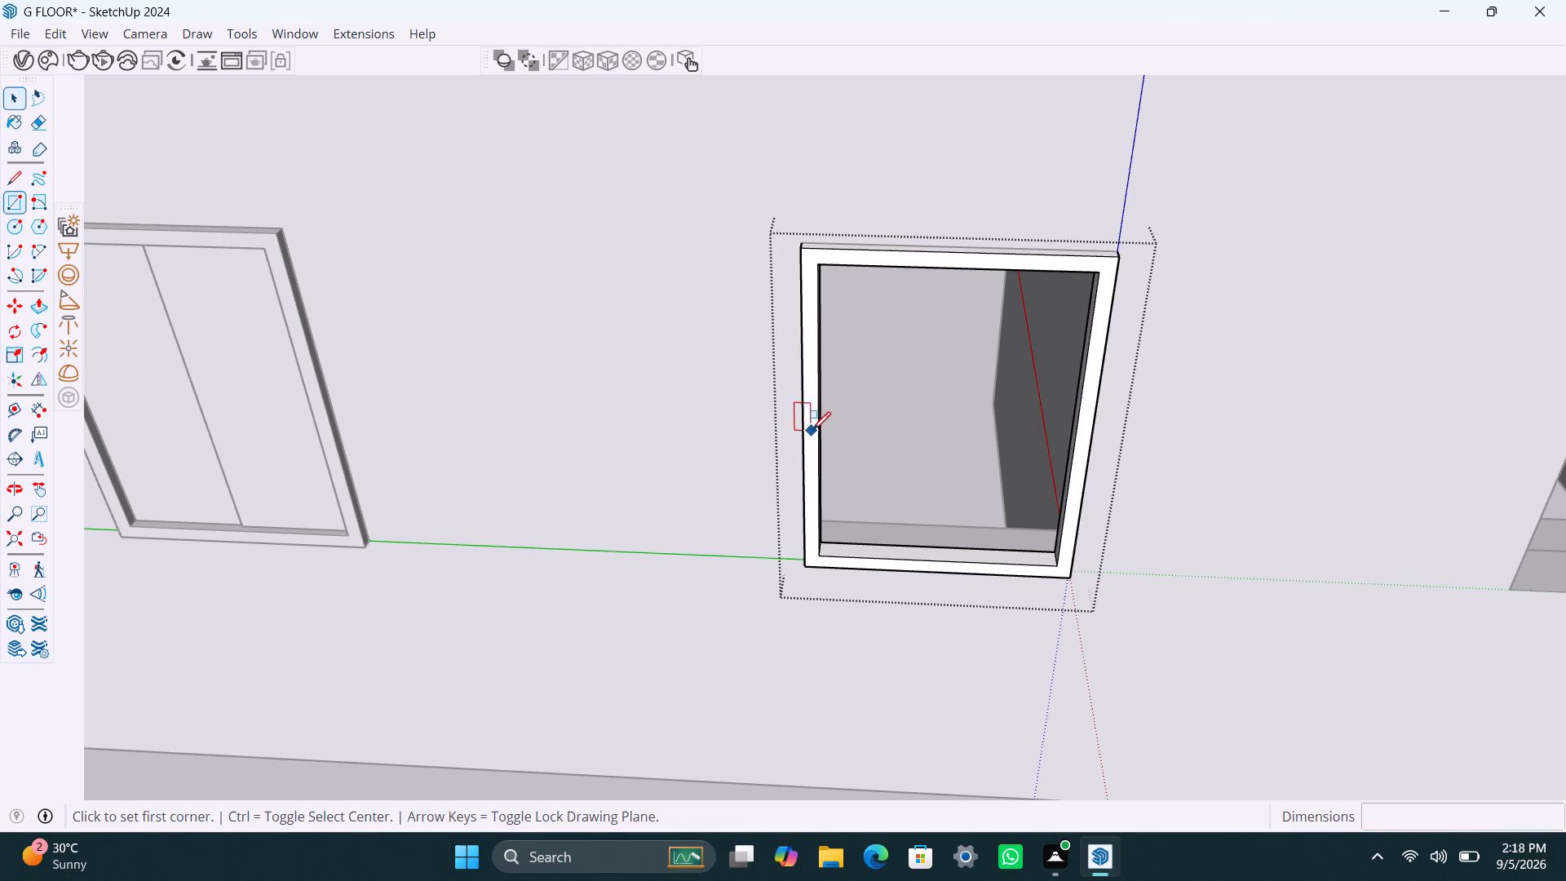
{"action": "left_click", "coordinate": [827, 260]}
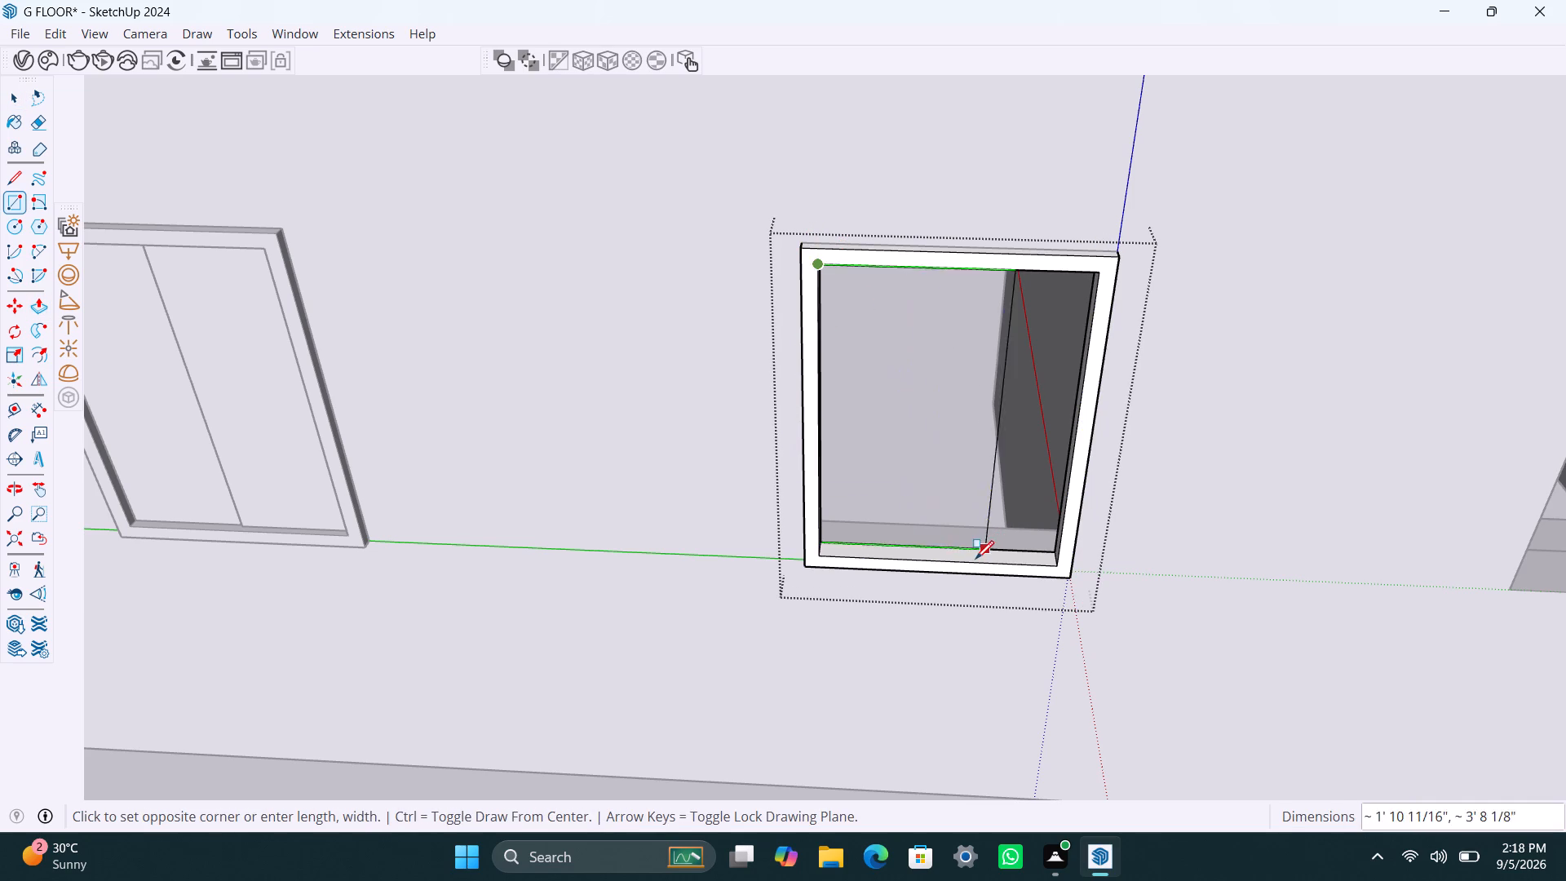
{"action": "left_click", "coordinate": [941, 564]}
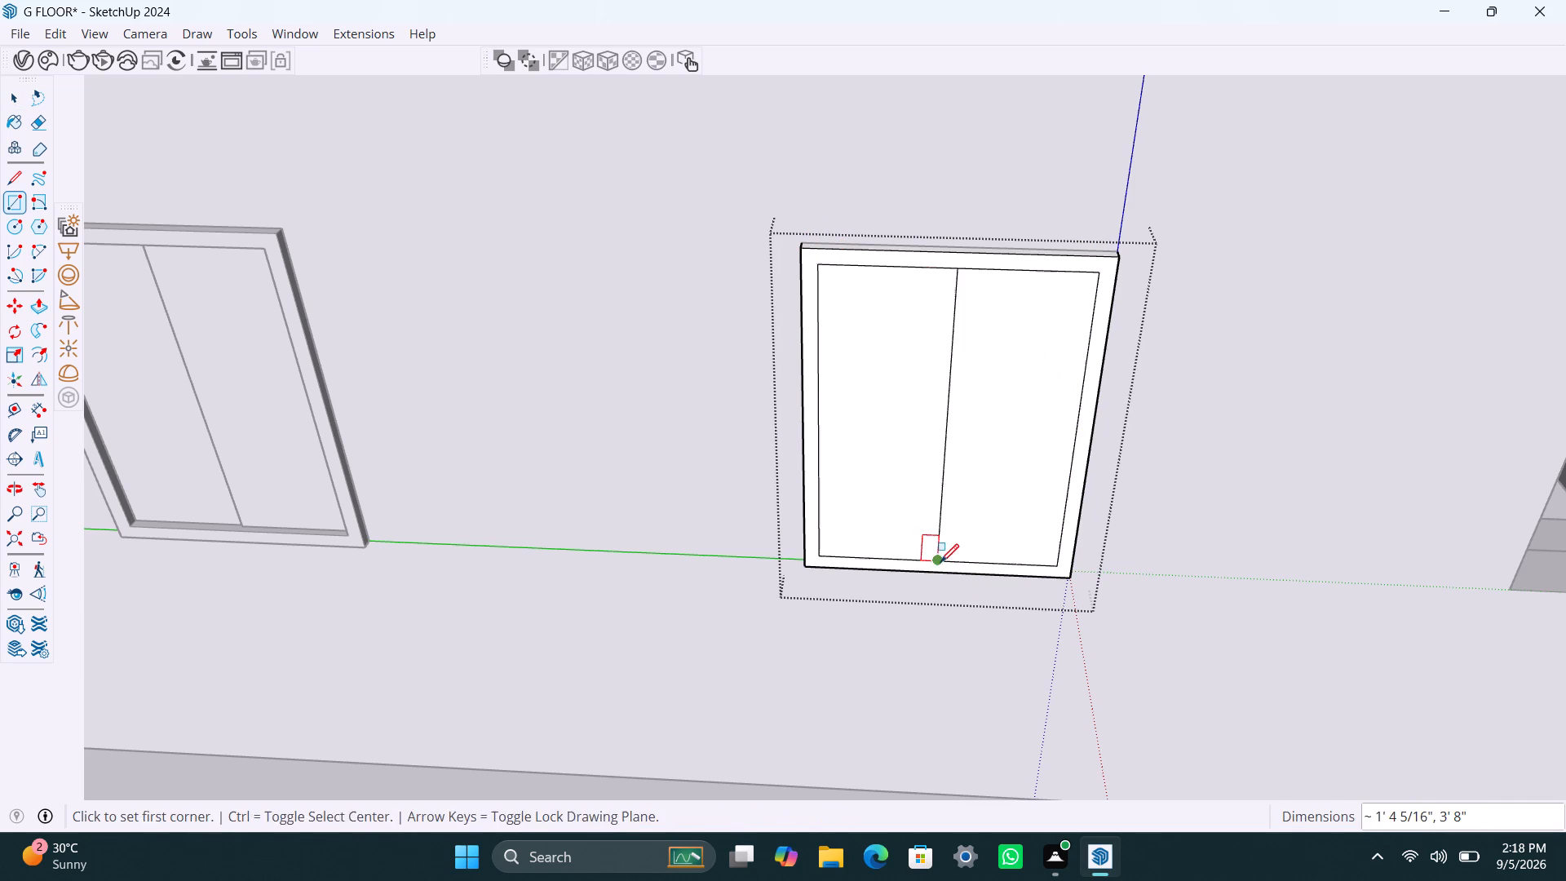
{"action": "key", "text": "space"}
{"action": "left_click", "coordinate": [989, 523]}
{"action": "key", "text": "Delete"}
Group the pane face, extrude it 8 mm inside its group and close the pane group.
{"action": "double_click", "coordinate": [889, 514]}
{"action": "right_click", "coordinate": [889, 513]}
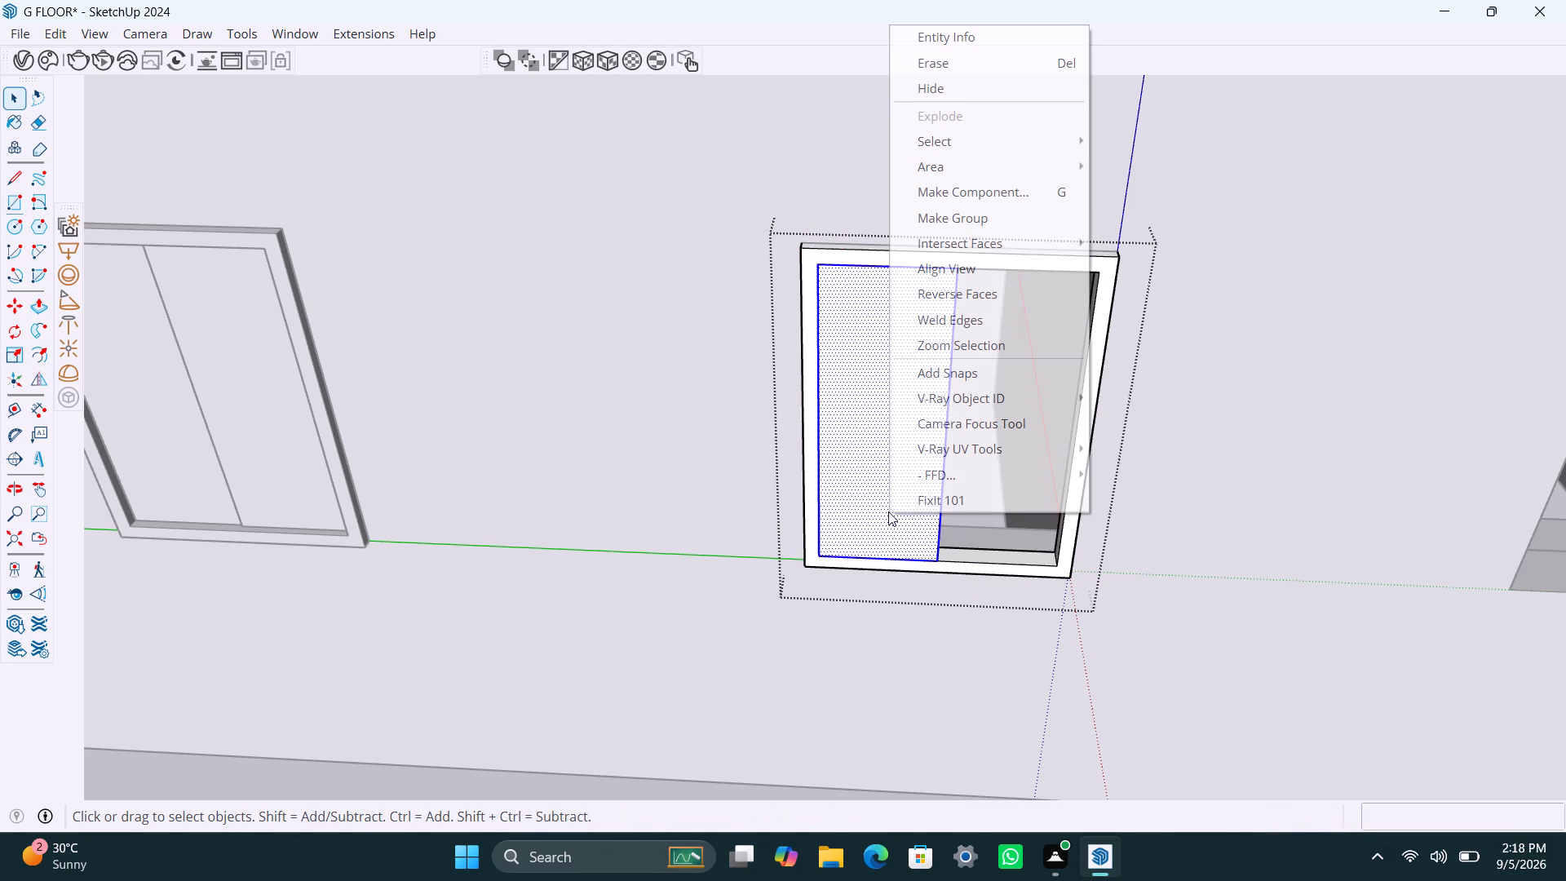
{"action": "left_click", "coordinate": [1000, 219]}
{"action": "double_click", "coordinate": [889, 439]}
{"action": "left_click", "coordinate": [894, 436]}
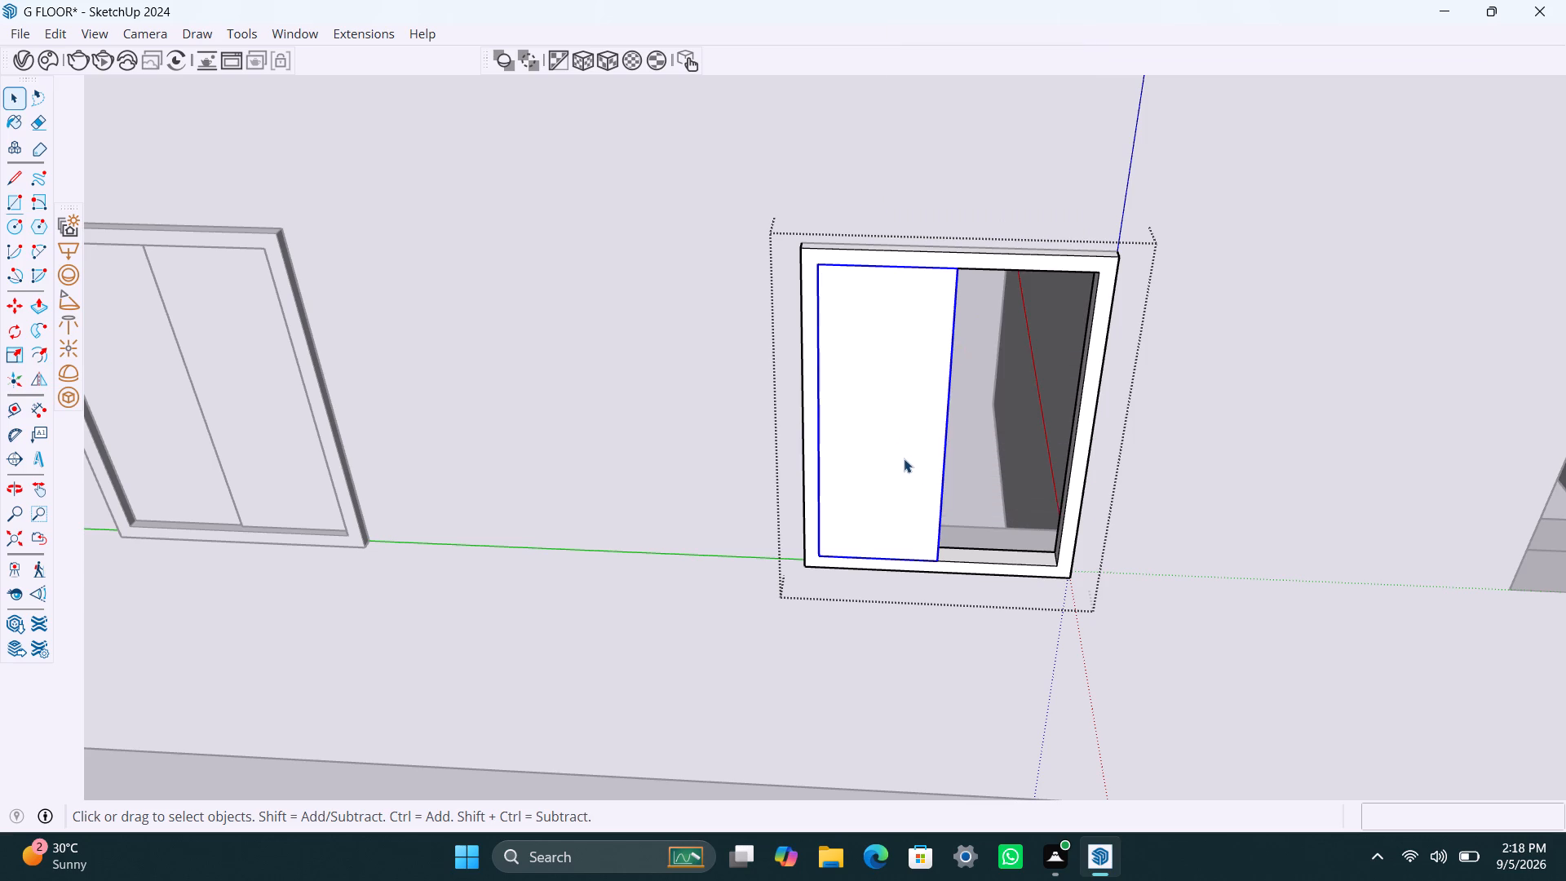
{"action": "triple_click", "coordinate": [904, 458]}
{"action": "key", "text": "p"}
{"action": "left_click", "coordinate": [905, 458]}
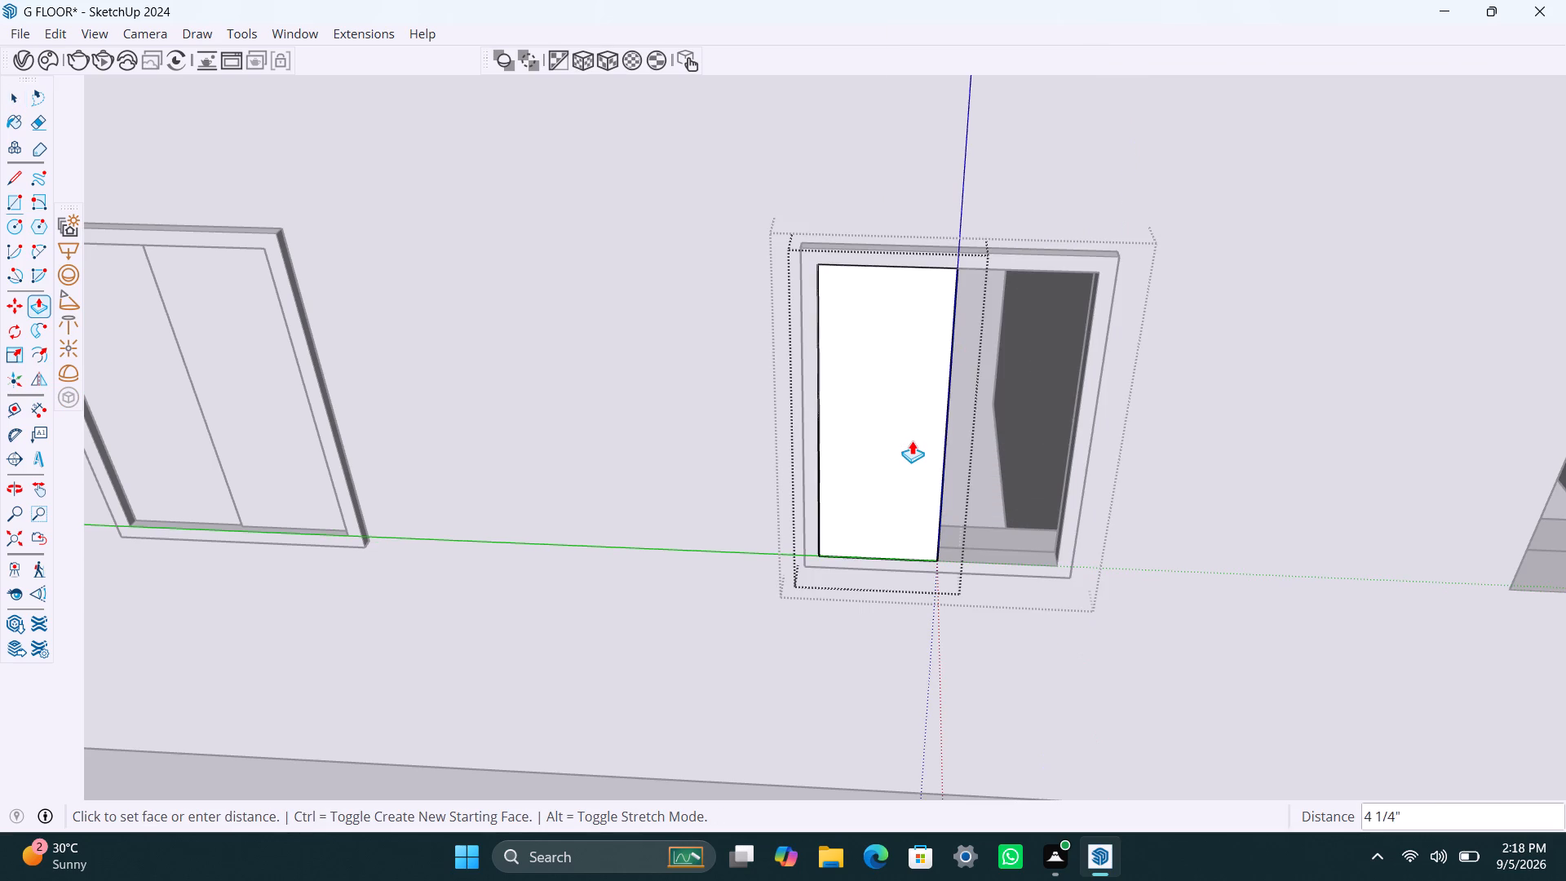
{"action": "type", "text": "8mm"}
{"action": "key", "text": "Return"}
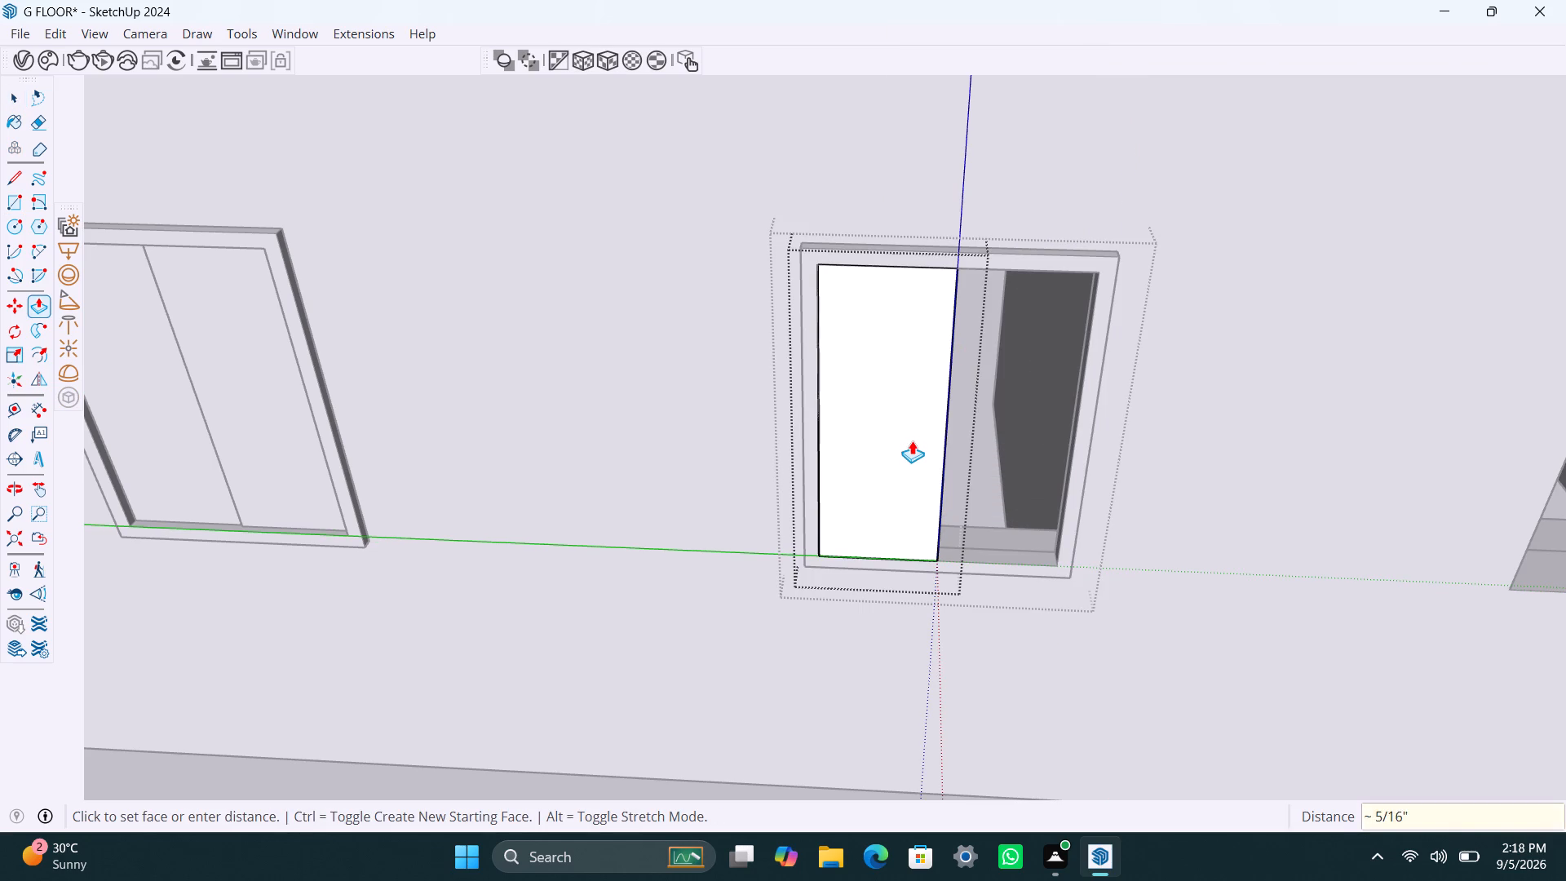
{"action": "key", "text": "space"}
{"action": "left_click", "coordinate": [1226, 405]}
Move the pane about 1 3/4" back into the depth of the frame.
{"action": "scroll", "coordinate": [881, 551], "scroll_direction": "up", "scroll_amount": 3}
{"action": "left_click", "coordinate": [935, 526]}
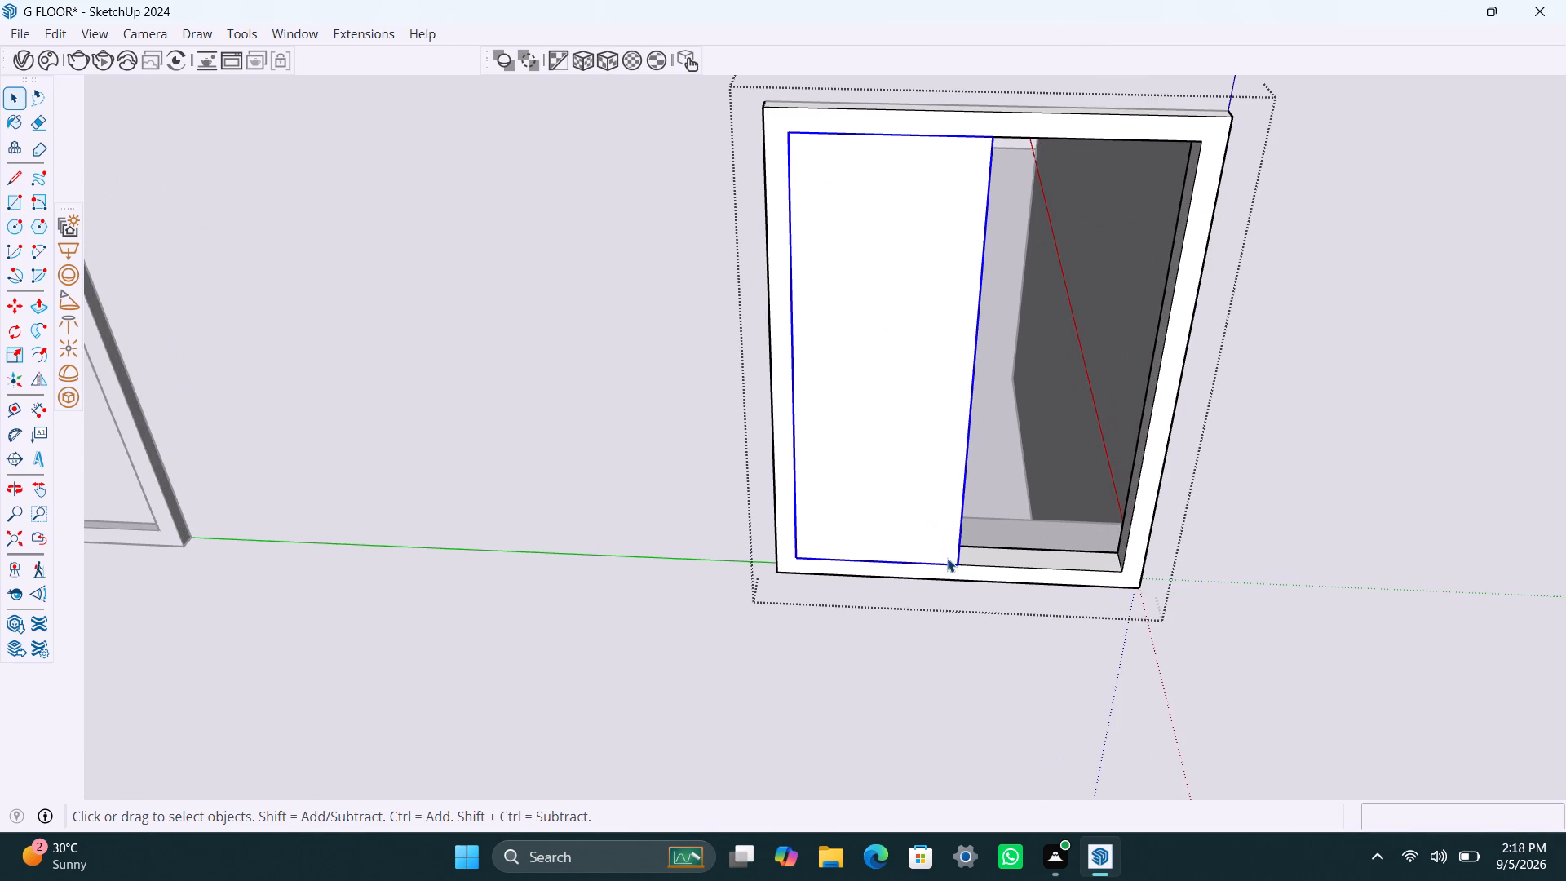
{"action": "key", "text": "m"}
{"action": "left_click", "coordinate": [956, 560]}
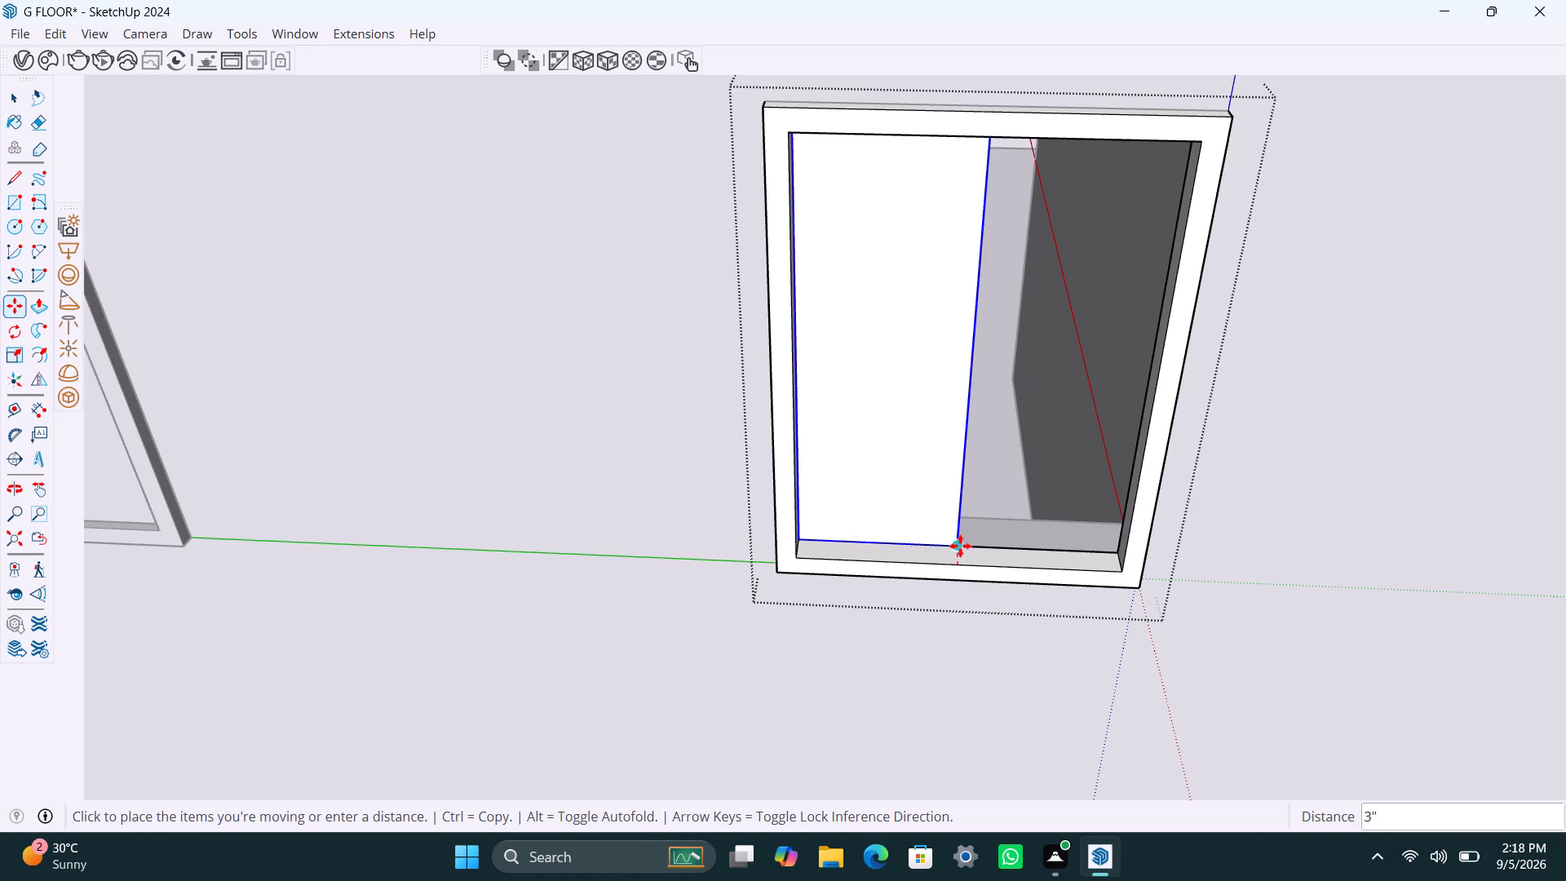
{"action": "scroll", "coordinate": [960, 547], "scroll_direction": "up", "scroll_amount": 5}
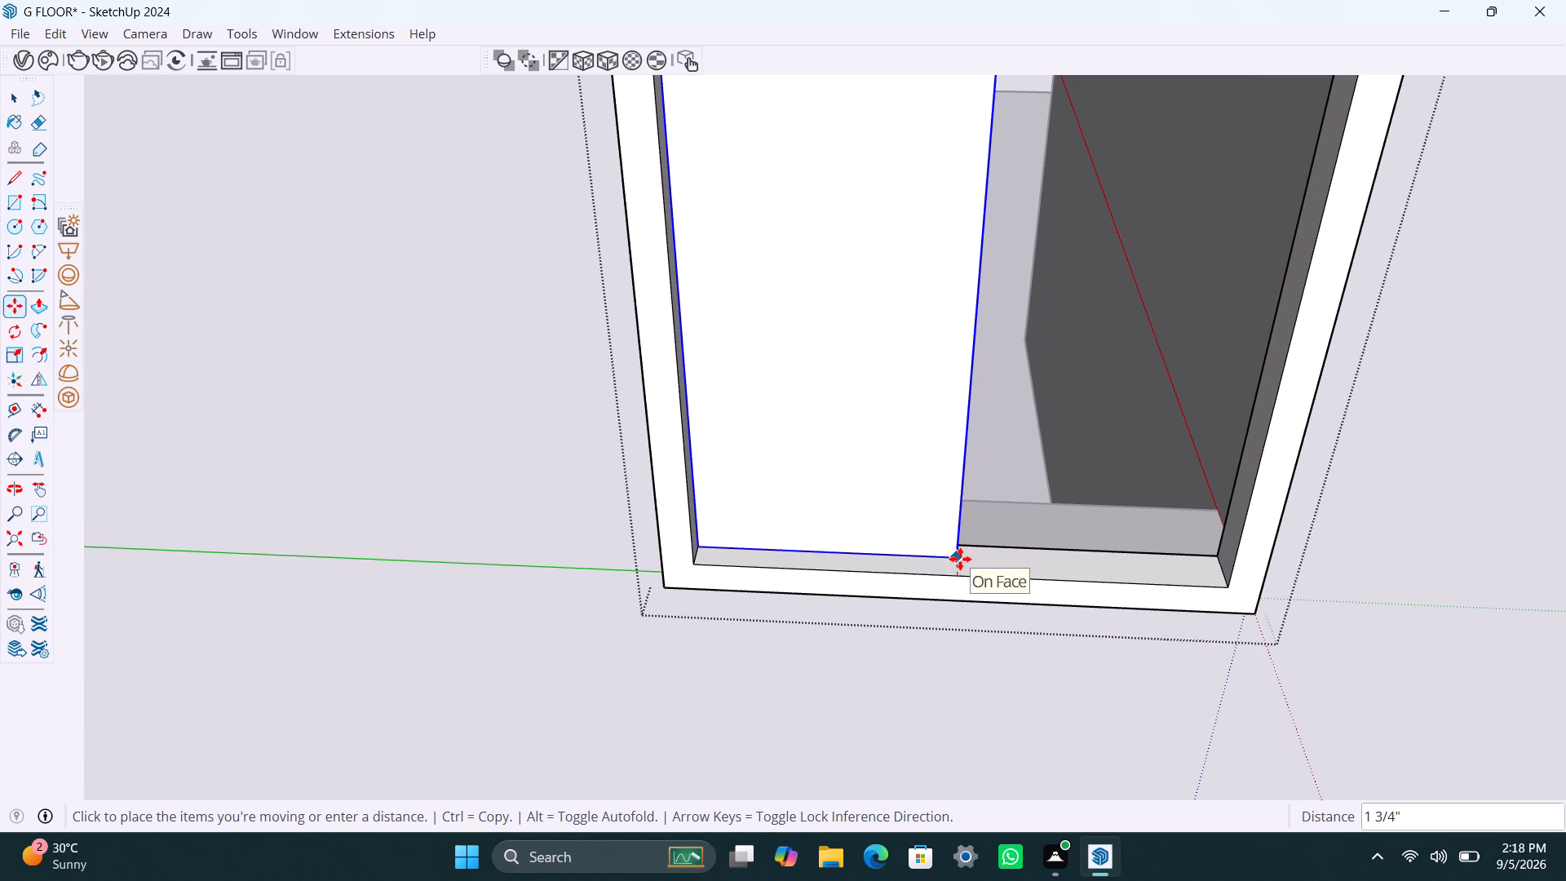
{"action": "left_click", "coordinate": [959, 559]}
Copy the pane sideways from its bottom corner to the frame's opposite inner corner to fill the other half.
{"action": "key", "text": "m"}
{"action": "left_click", "coordinate": [959, 559]}
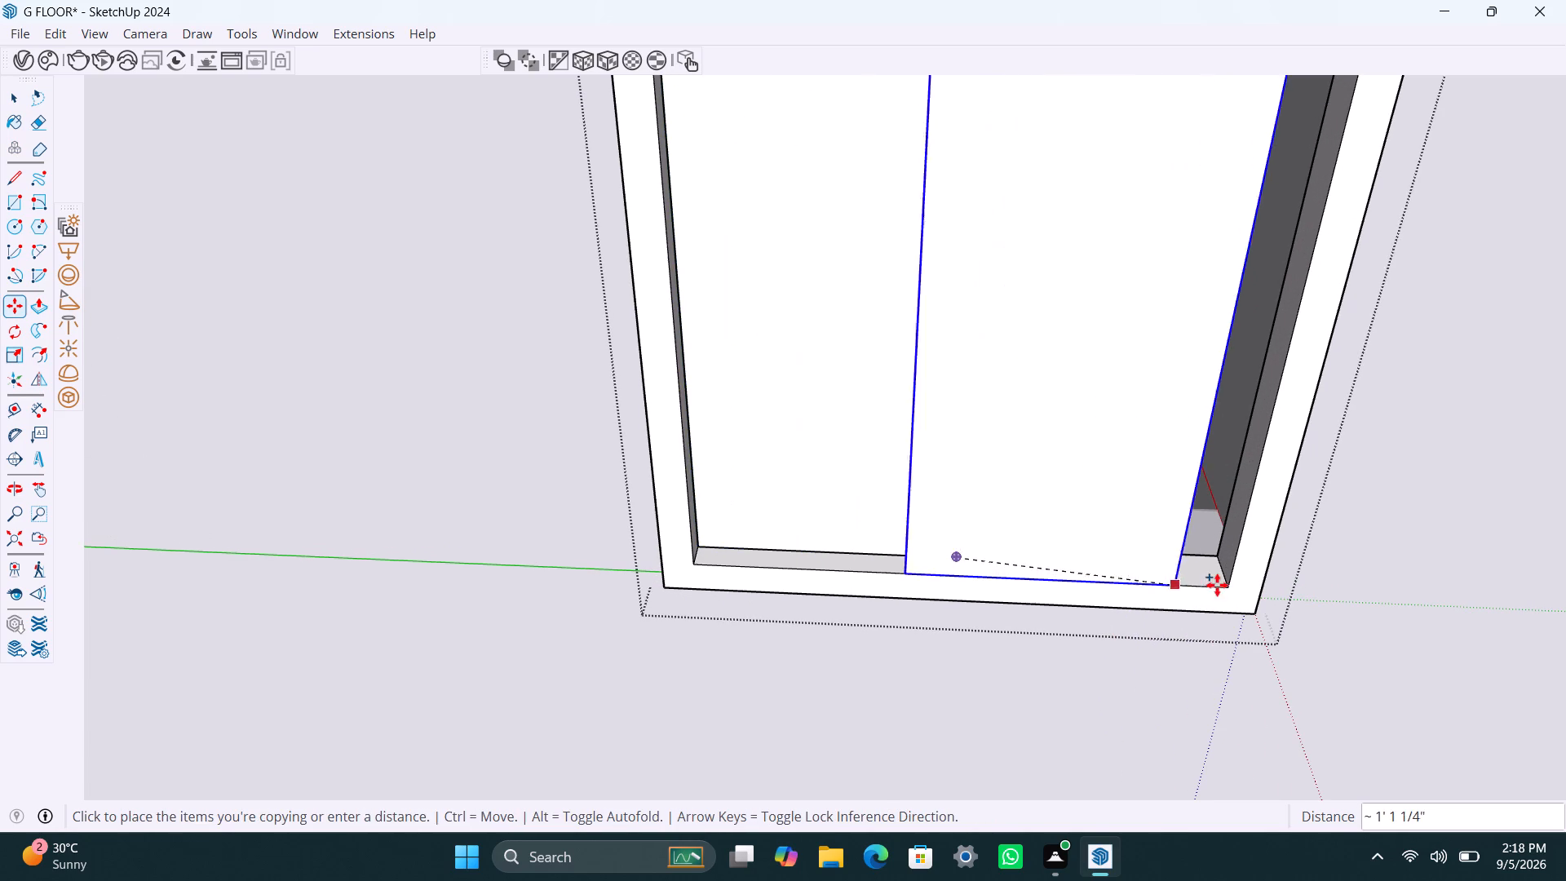
{"action": "left_click", "coordinate": [1222, 584]}
Move the copied pane deeper into the frame to about the first pane's depth and close the window group.
{"action": "scroll", "coordinate": [965, 581], "scroll_direction": "up", "scroll_amount": 3}
{"action": "middle_click_drag", "start_coordinate": [944, 562], "coordinate": [1054, 623]}
{"action": "scroll", "coordinate": [1166, 656], "scroll_direction": "up", "scroll_amount": 11}
{"action": "left_click", "coordinate": [1148, 670]}
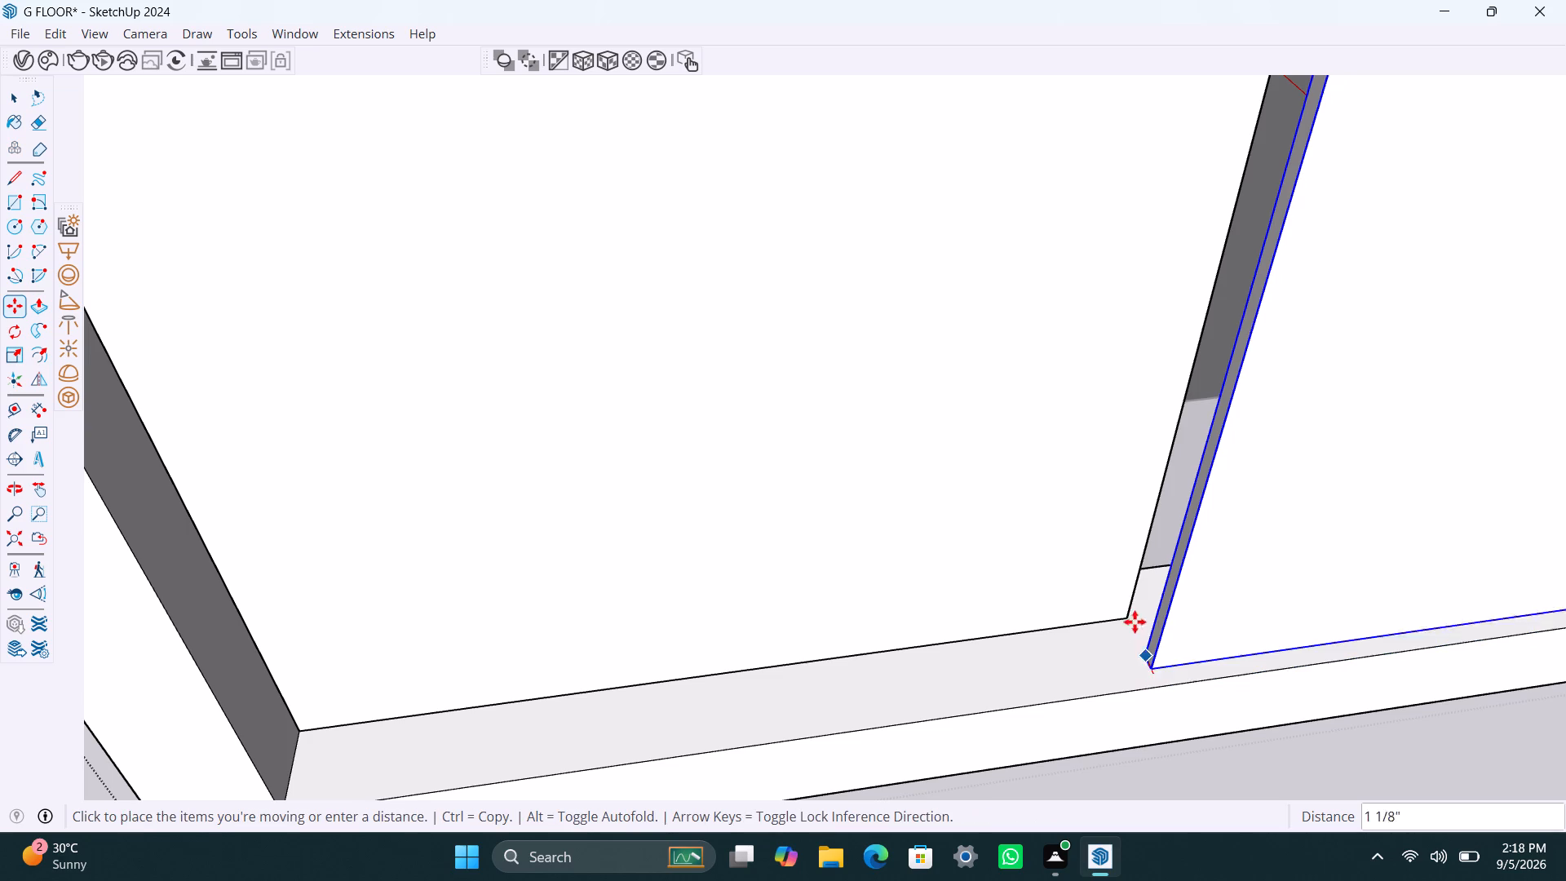
{"action": "left_click", "coordinate": [1122, 609]}
{"action": "scroll", "coordinate": [955, 573], "scroll_direction": "down", "scroll_amount": 20}
{"action": "scroll", "coordinate": [955, 573], "scroll_direction": "down", "scroll_amount": 18}
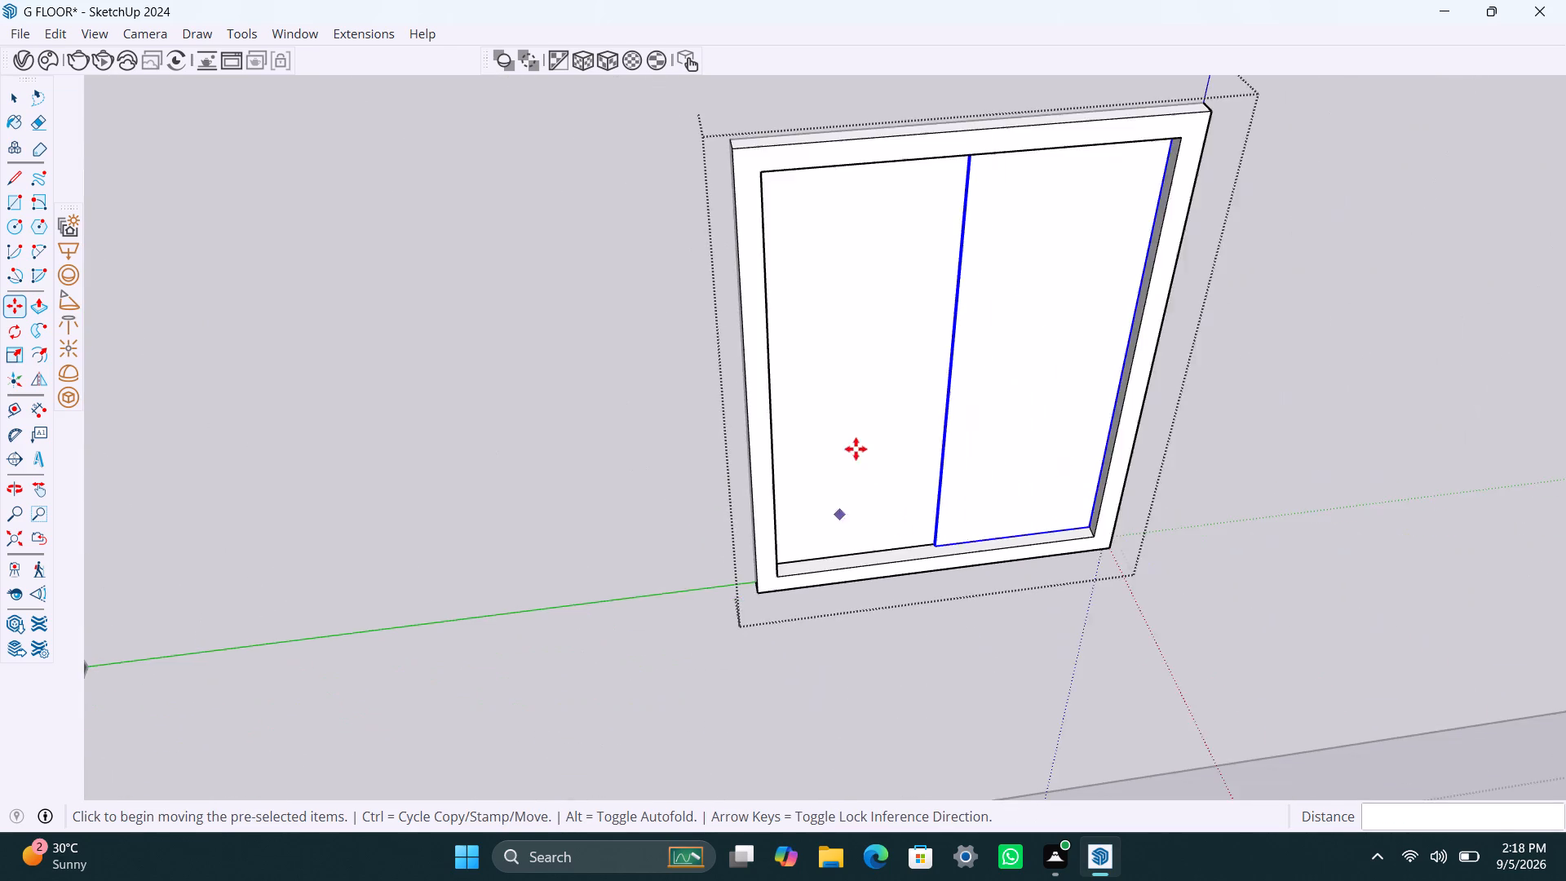
{"action": "scroll", "coordinate": [856, 449], "scroll_direction": "down", "scroll_amount": 12}
{"action": "middle_click_drag", "start_coordinate": [1080, 488], "coordinate": [877, 416]}
{"action": "scroll", "coordinate": [916, 485], "scroll_direction": "down", "scroll_amount": 6}
{"action": "scroll", "coordinate": [1034, 528], "scroll_direction": "down", "scroll_amount": 6}
{"action": "key", "text": "space"}
{"action": "left_click", "coordinate": [1500, 309]}
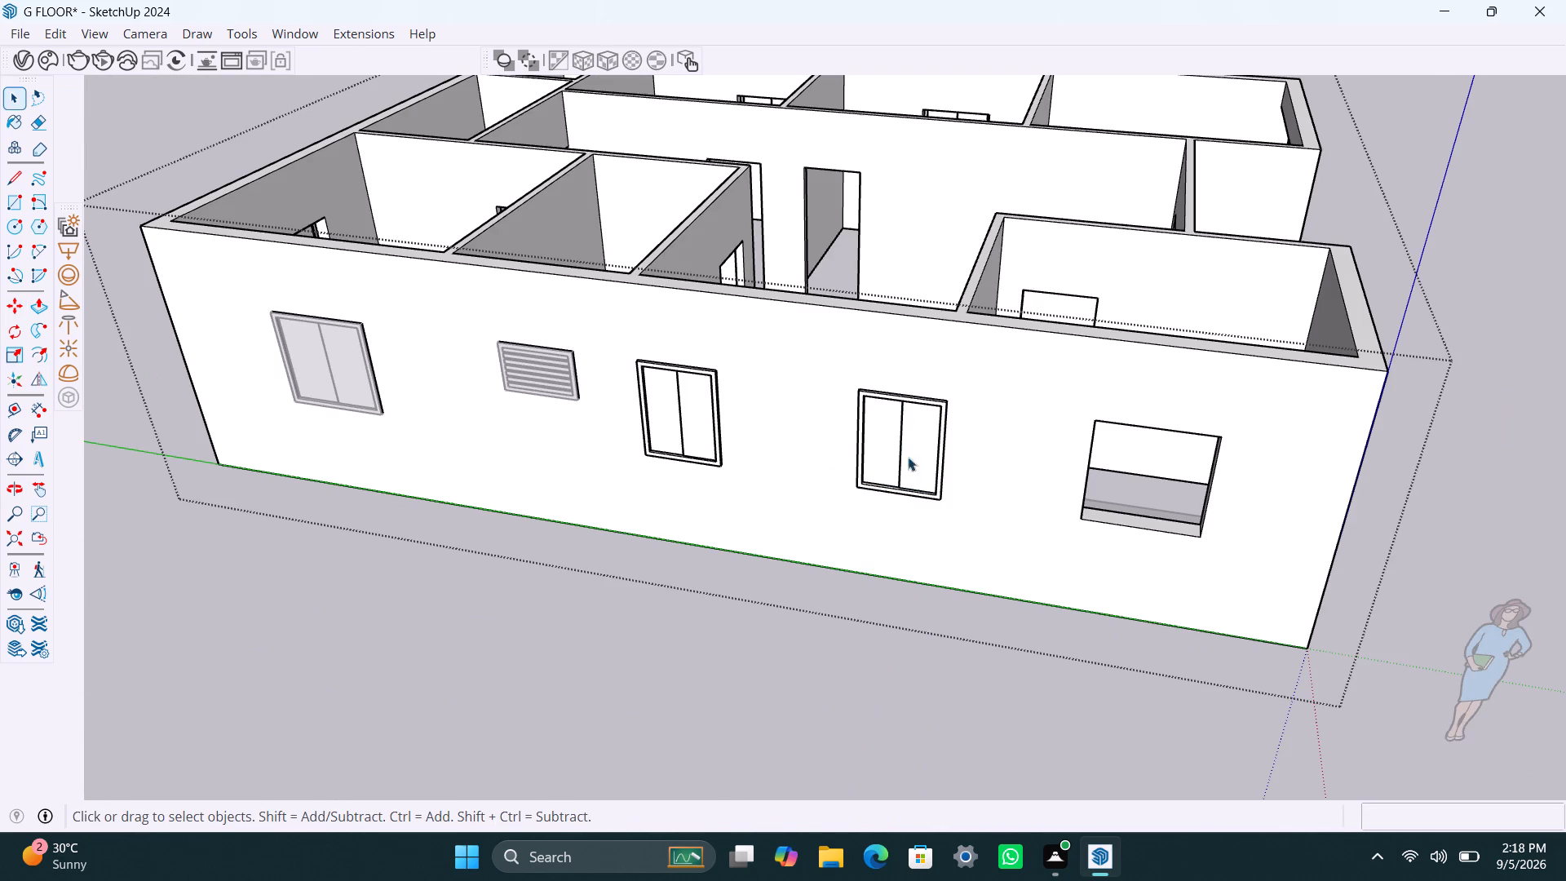
Close the wall group and copy the two-pane window at the side wall's far end about 31' 7 5/8" into the empty opening at its other end.
{"action": "left_click", "coordinate": [311, 379]}
{"action": "left_click", "coordinate": [369, 573]}
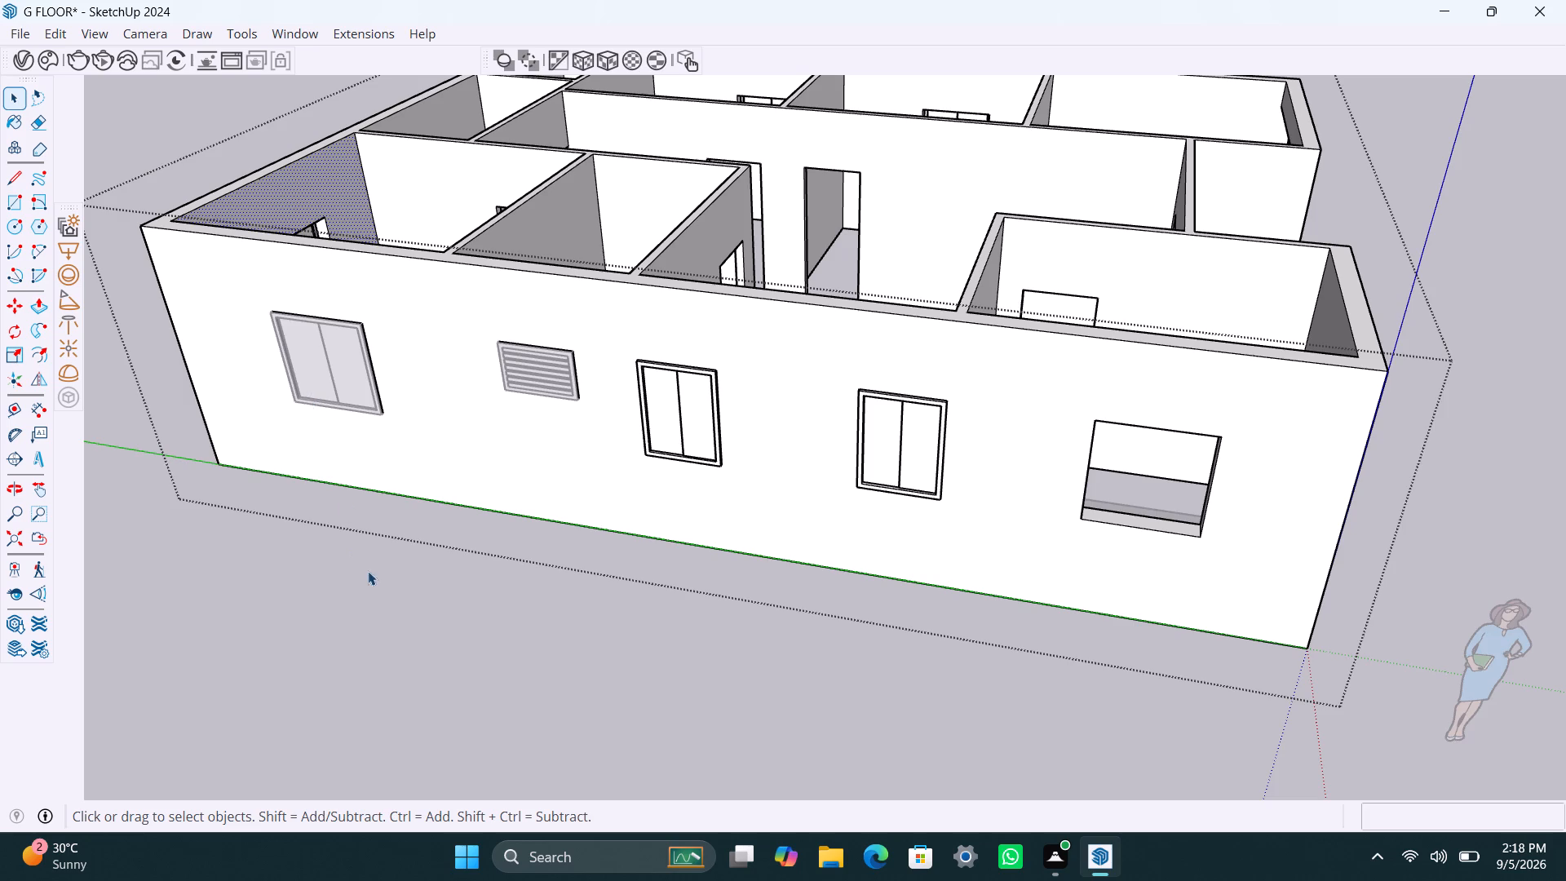
{"action": "left_click", "coordinate": [305, 392]}
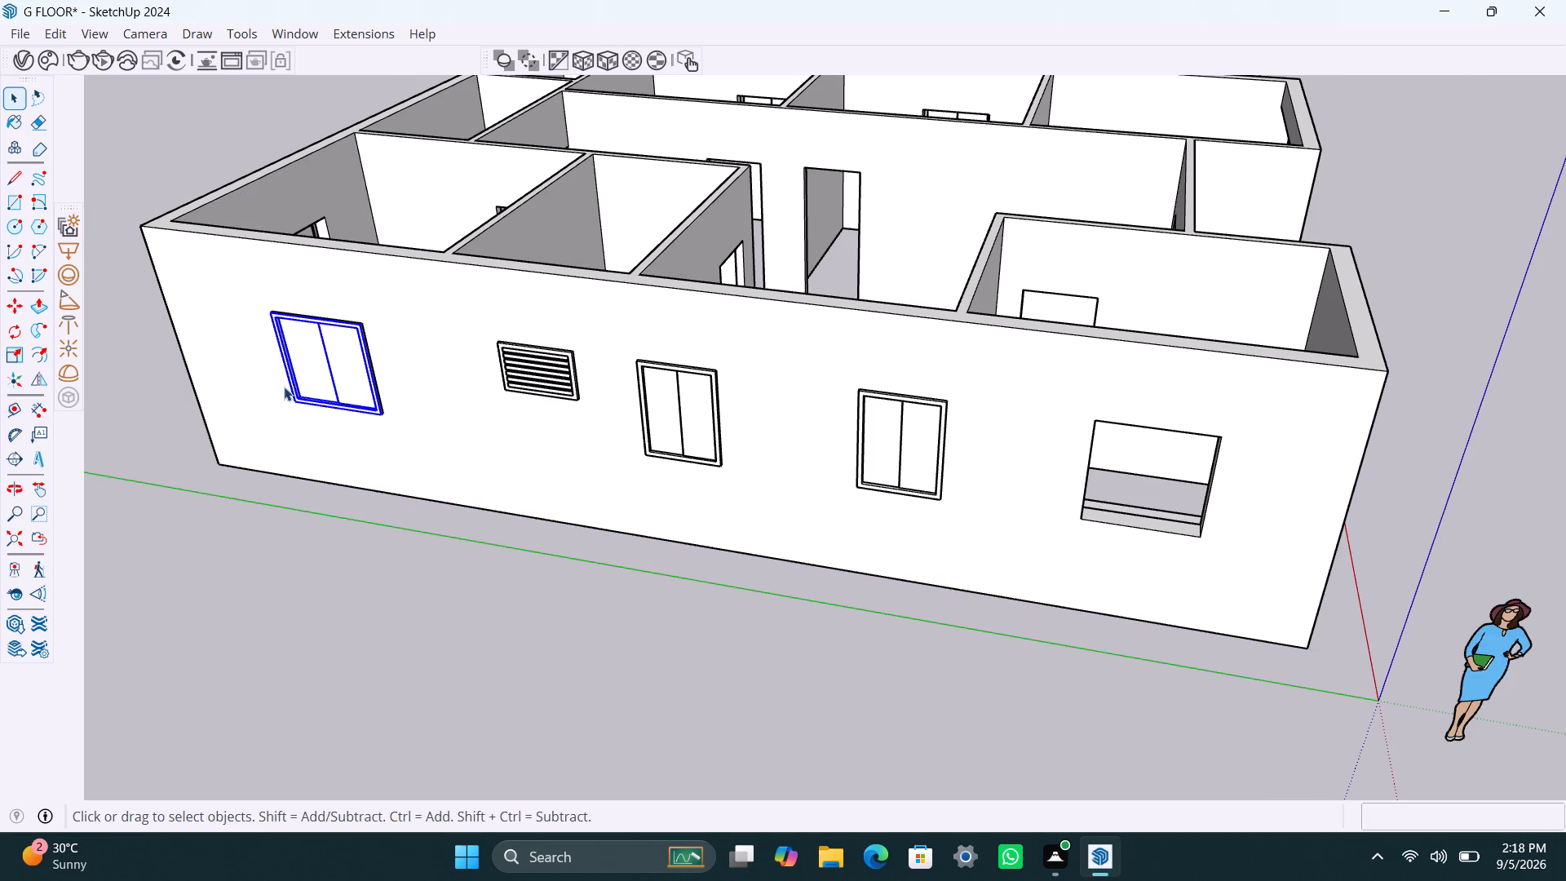
{"action": "key", "text": "m"}
{"action": "scroll", "coordinate": [281, 325], "scroll_direction": "up", "scroll_amount": 6}
{"action": "middle_click_drag", "start_coordinate": [283, 356], "coordinate": [323, 457]}
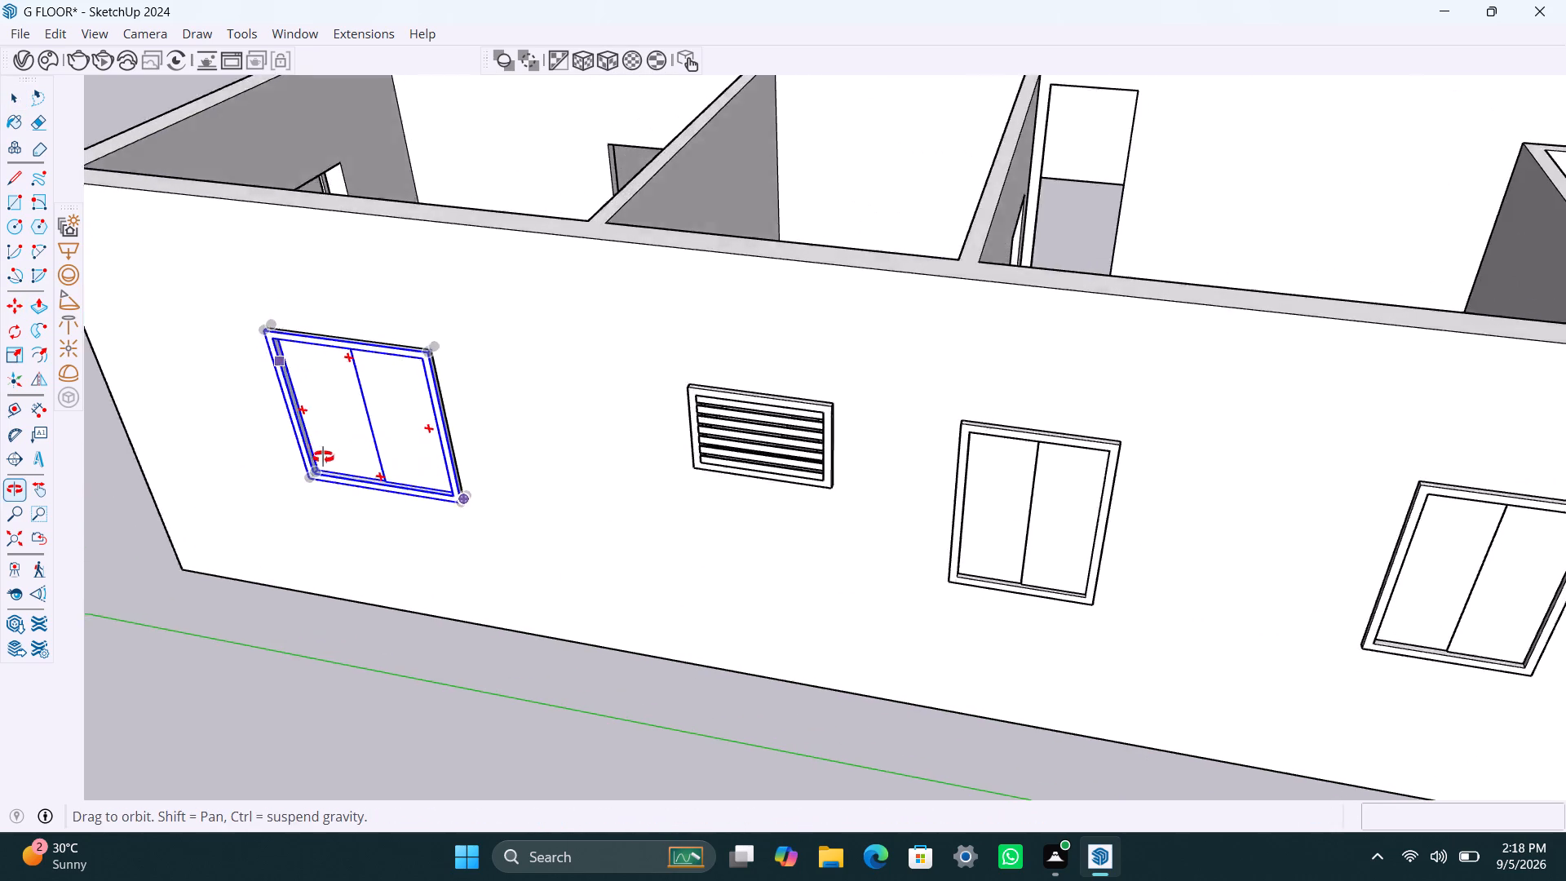
{"action": "middle_click_drag", "start_coordinate": [323, 457], "coordinate": [329, 524]}
{"action": "scroll", "coordinate": [268, 448], "scroll_direction": "up", "scroll_amount": 8}
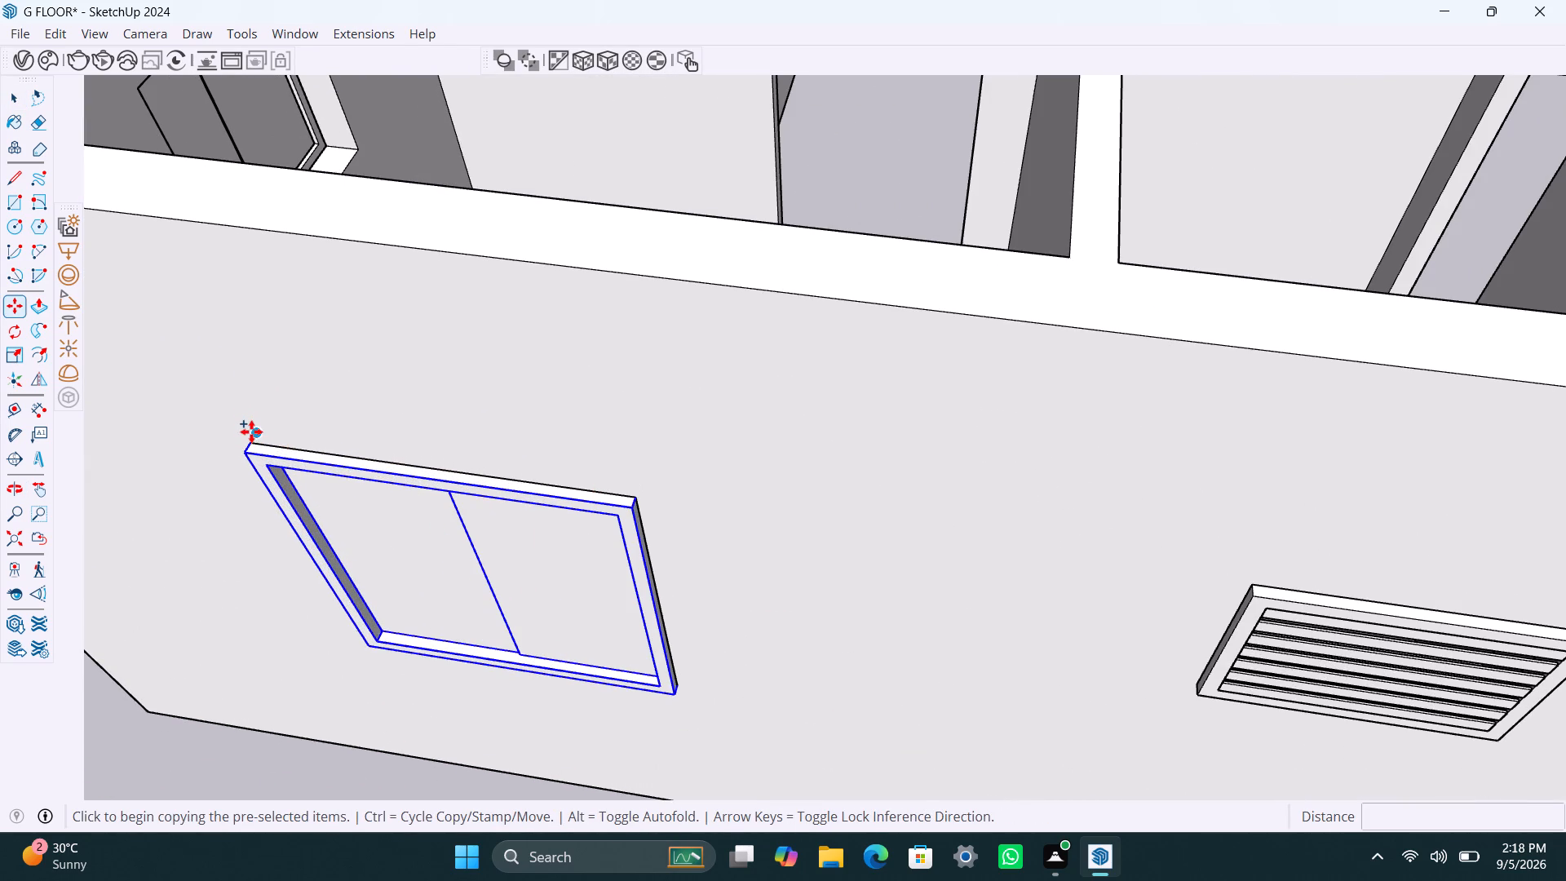
{"action": "left_click", "coordinate": [254, 439]}
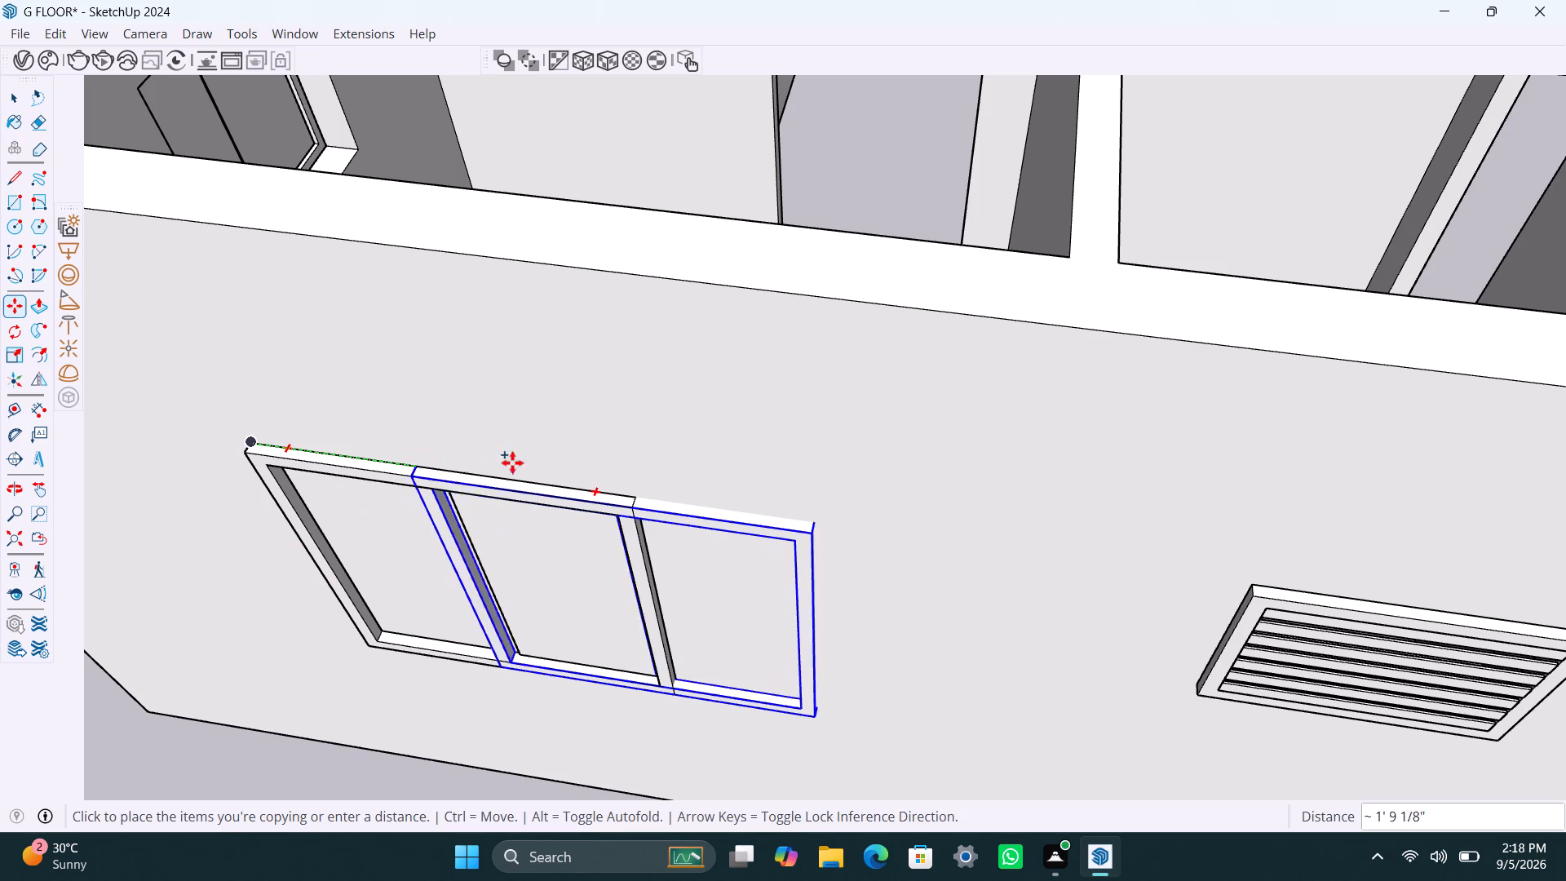
{"action": "scroll", "coordinate": [862, 528], "scroll_direction": "down", "scroll_amount": 12}
{"action": "scroll", "coordinate": [1343, 593], "scroll_direction": "down", "scroll_amount": 4}
{"action": "middle_click_drag", "start_coordinate": [1352, 608], "coordinate": [747, 590]}
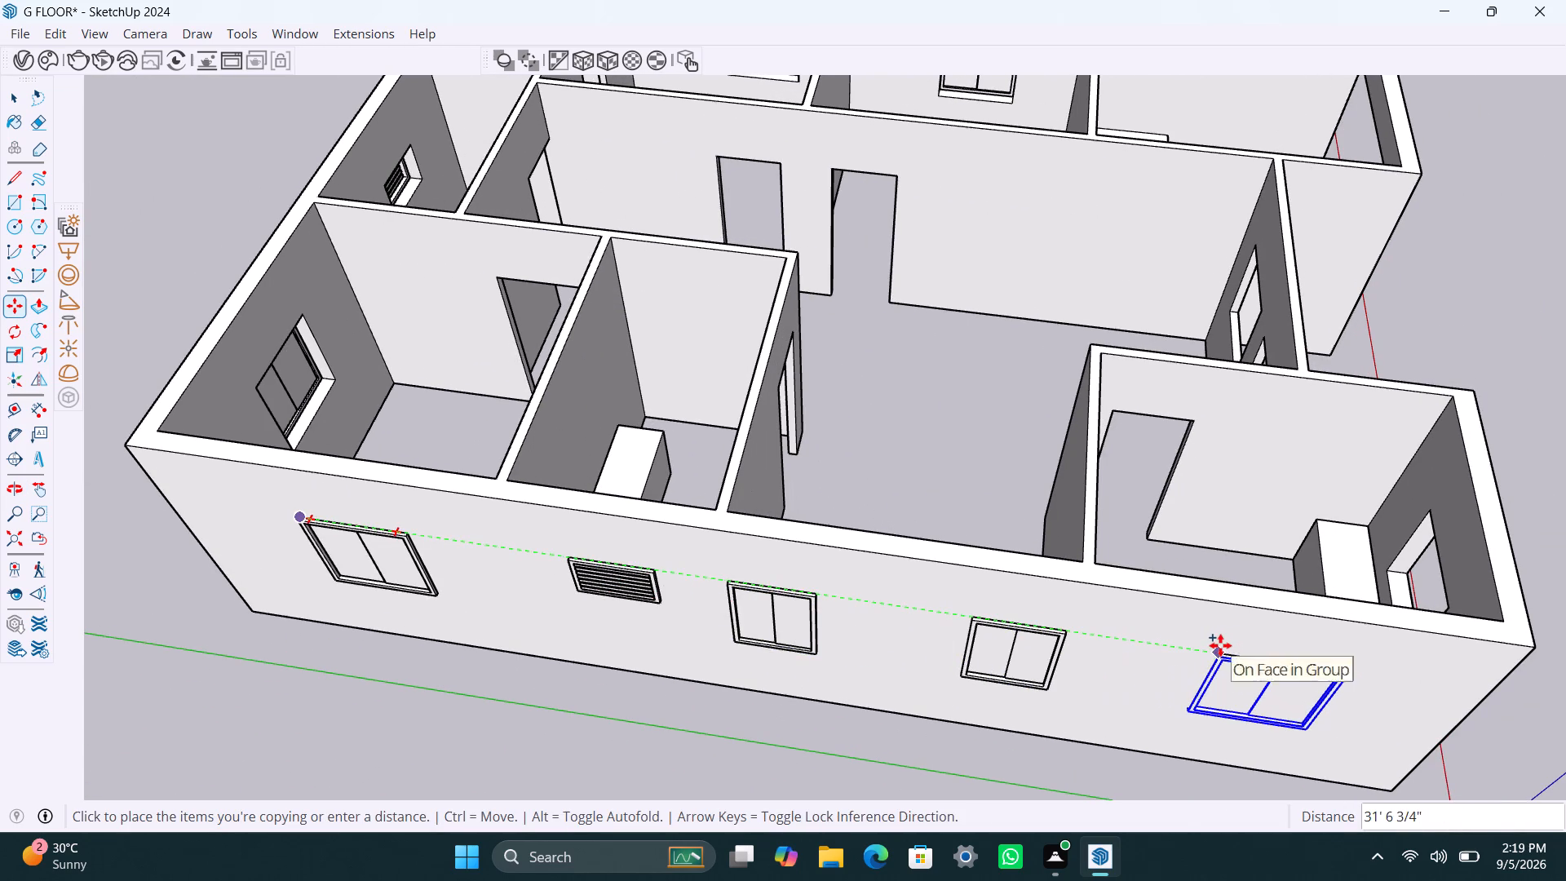
{"action": "scroll", "coordinate": [1225, 645], "scroll_direction": "up", "scroll_amount": 10}
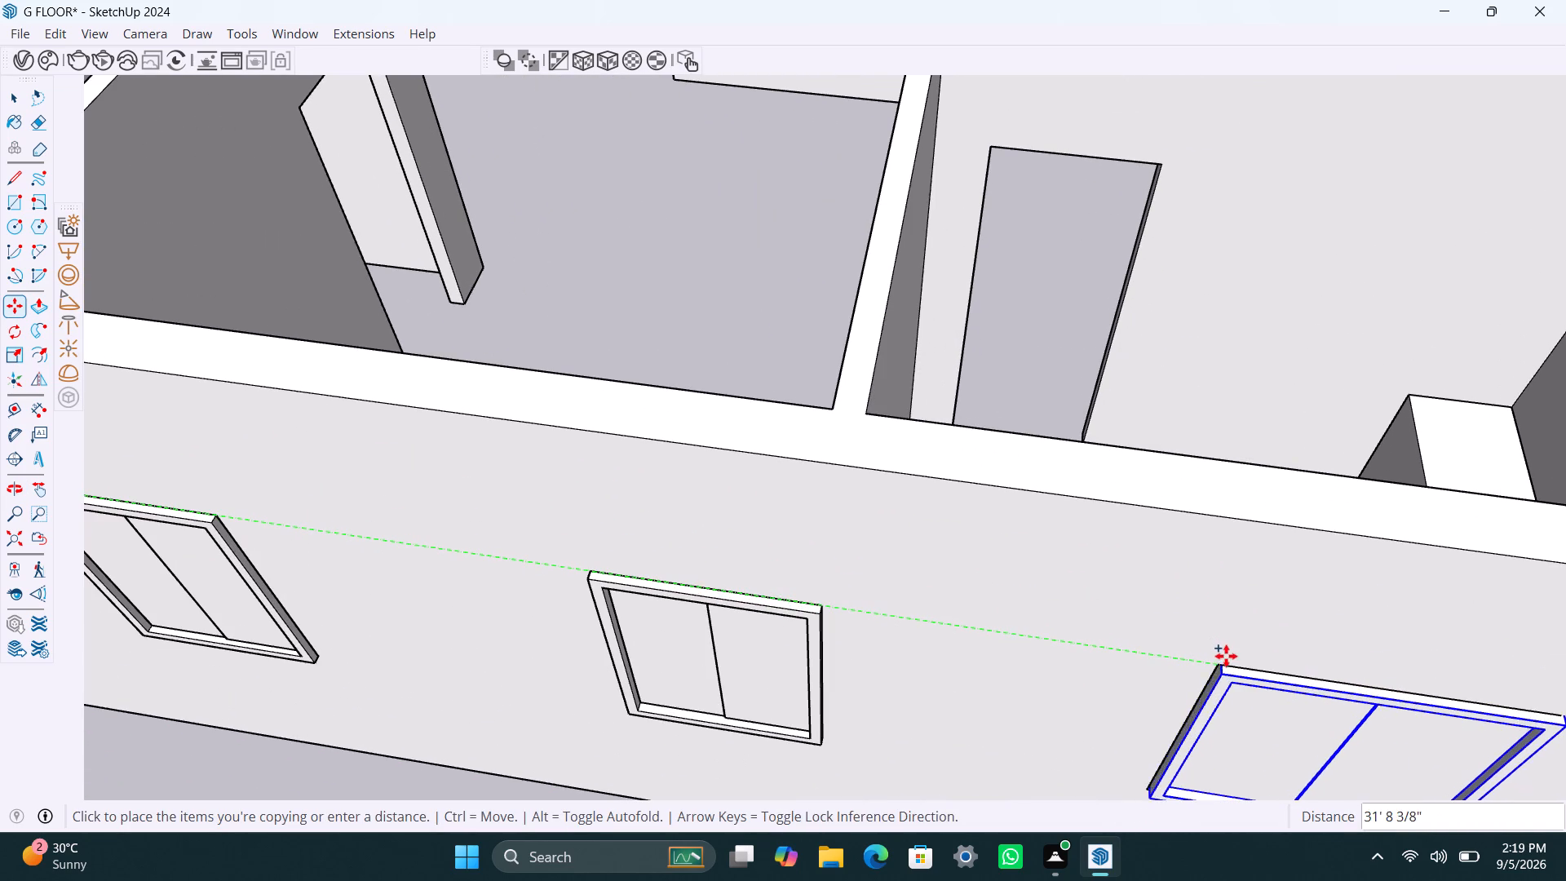
{"action": "scroll", "coordinate": [1216, 661], "scroll_direction": "up", "scroll_amount": 9}
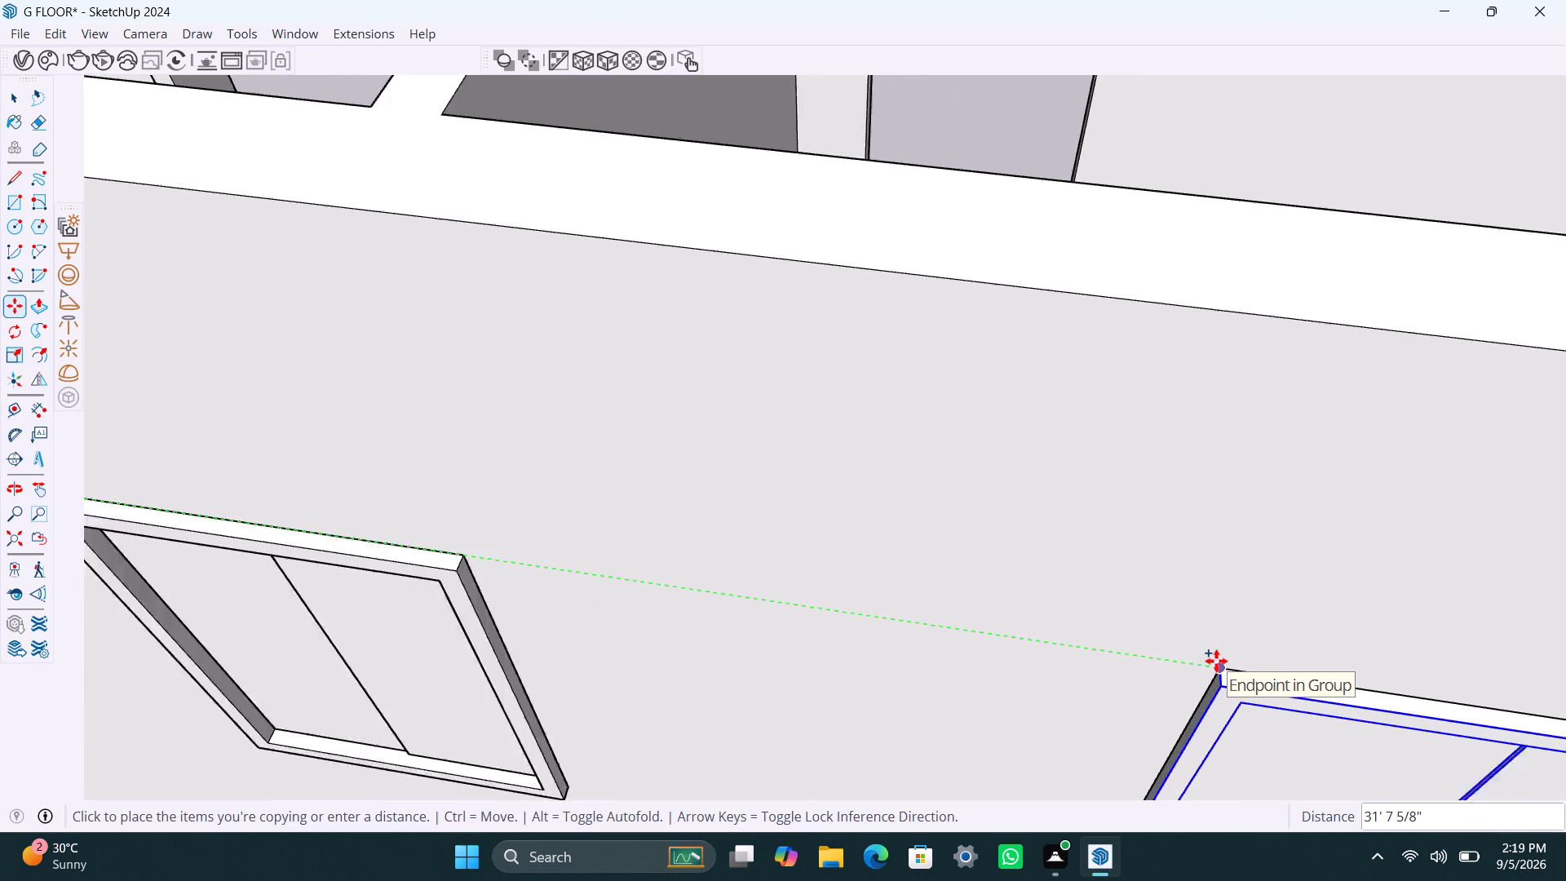
{"action": "scroll", "coordinate": [1216, 658], "scroll_direction": "up", "scroll_amount": 2}
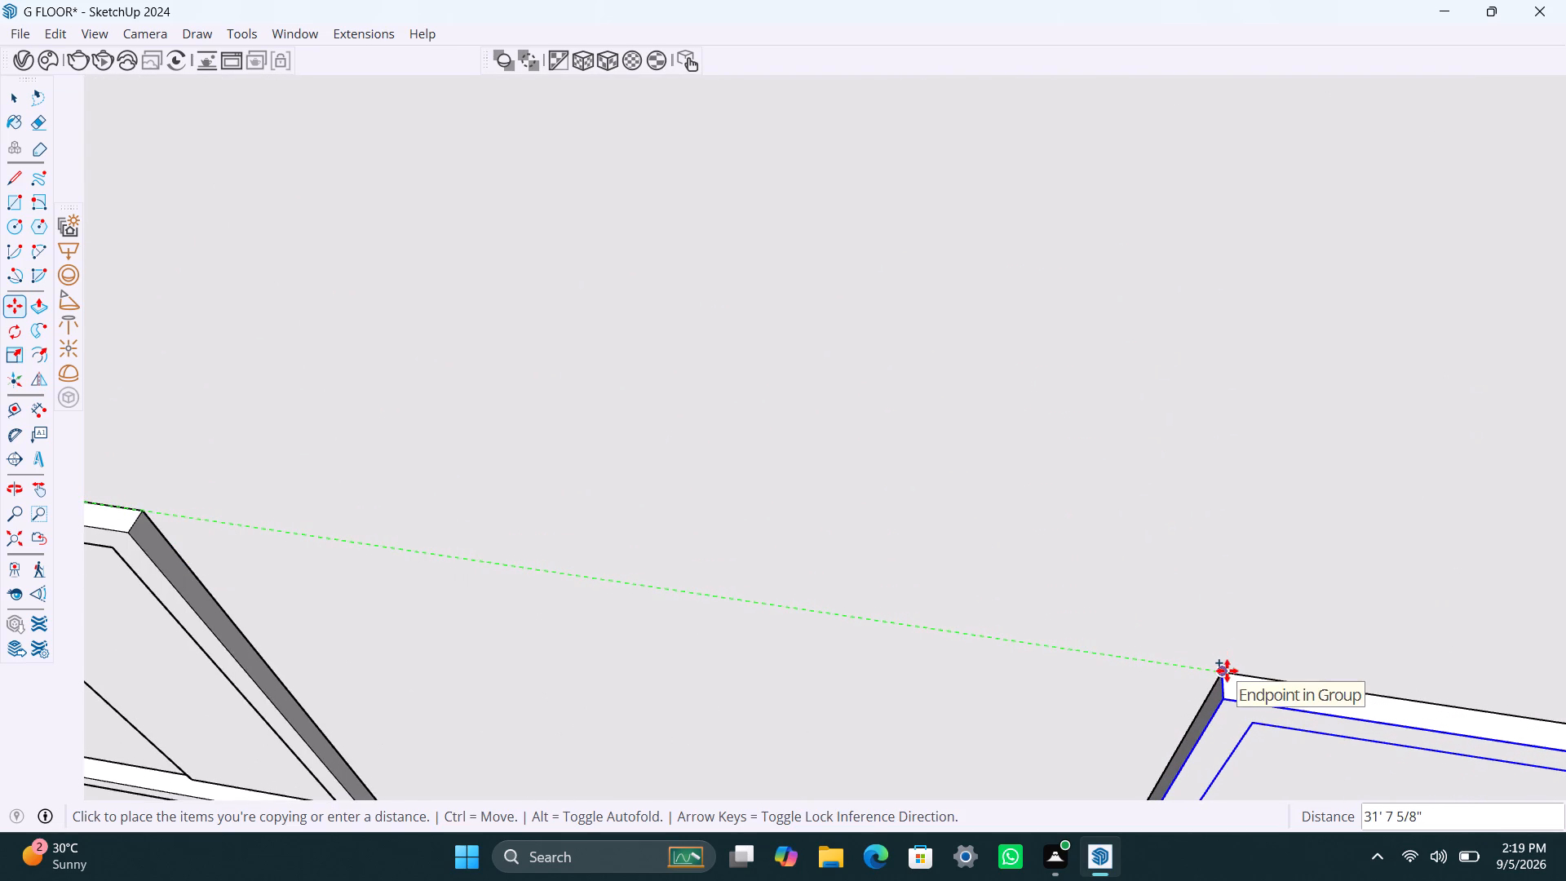
{"action": "left_click", "coordinate": [1227, 671]}
{"action": "scroll", "coordinate": [1059, 577], "scroll_direction": "down", "scroll_amount": 20}
{"action": "scroll", "coordinate": [1059, 577], "scroll_direction": "down", "scroll_amount": 13}
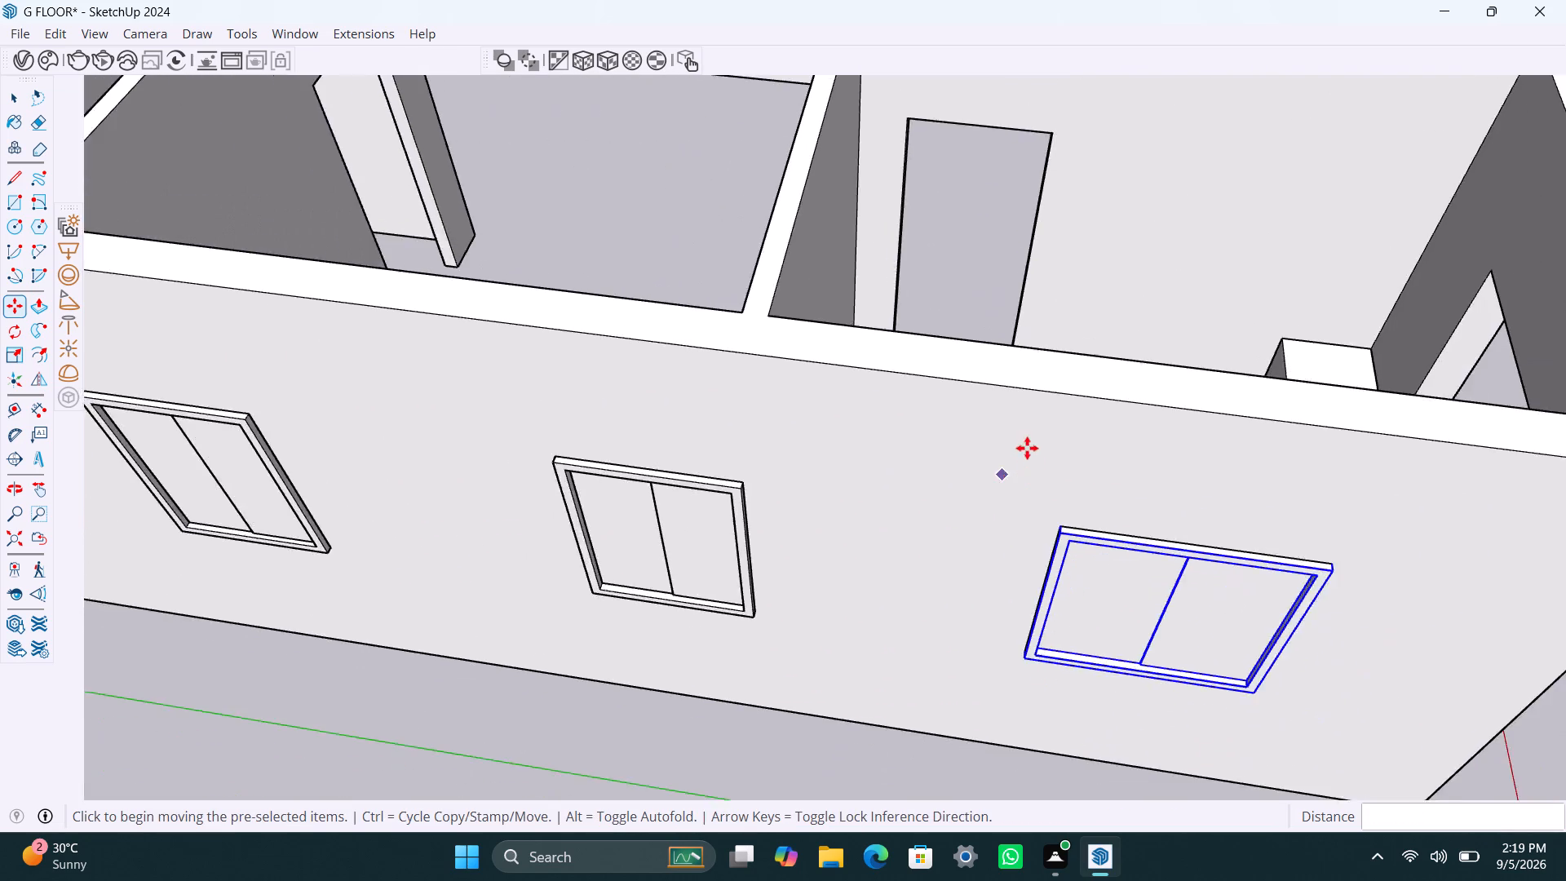
{"action": "scroll", "coordinate": [1027, 448], "scroll_direction": "down", "scroll_amount": 15}
Save the model.
{"action": "key", "text": "ctrl+s"}
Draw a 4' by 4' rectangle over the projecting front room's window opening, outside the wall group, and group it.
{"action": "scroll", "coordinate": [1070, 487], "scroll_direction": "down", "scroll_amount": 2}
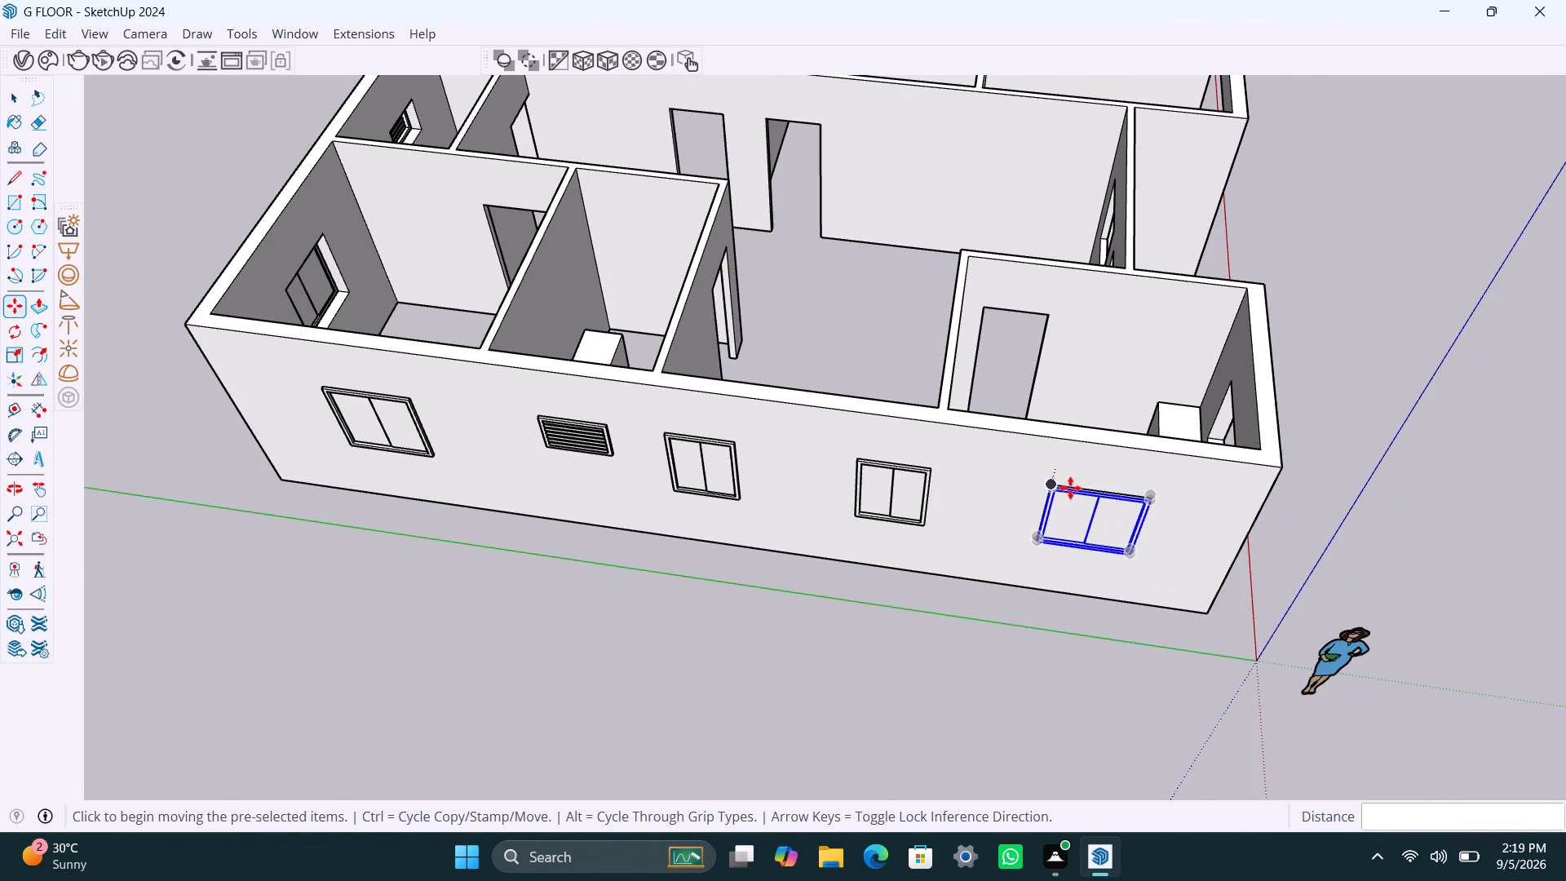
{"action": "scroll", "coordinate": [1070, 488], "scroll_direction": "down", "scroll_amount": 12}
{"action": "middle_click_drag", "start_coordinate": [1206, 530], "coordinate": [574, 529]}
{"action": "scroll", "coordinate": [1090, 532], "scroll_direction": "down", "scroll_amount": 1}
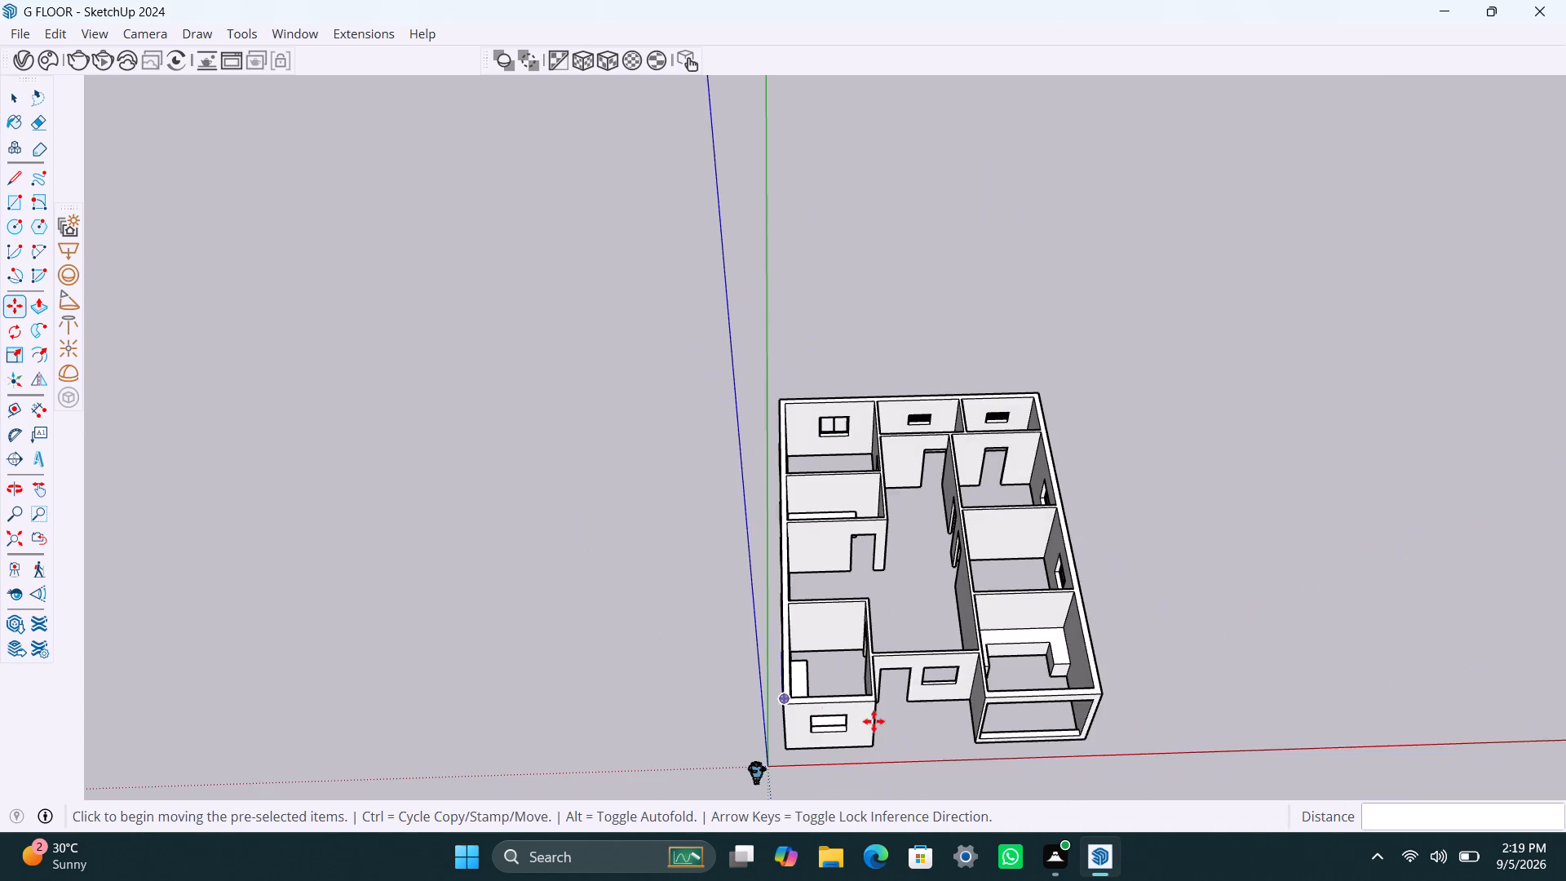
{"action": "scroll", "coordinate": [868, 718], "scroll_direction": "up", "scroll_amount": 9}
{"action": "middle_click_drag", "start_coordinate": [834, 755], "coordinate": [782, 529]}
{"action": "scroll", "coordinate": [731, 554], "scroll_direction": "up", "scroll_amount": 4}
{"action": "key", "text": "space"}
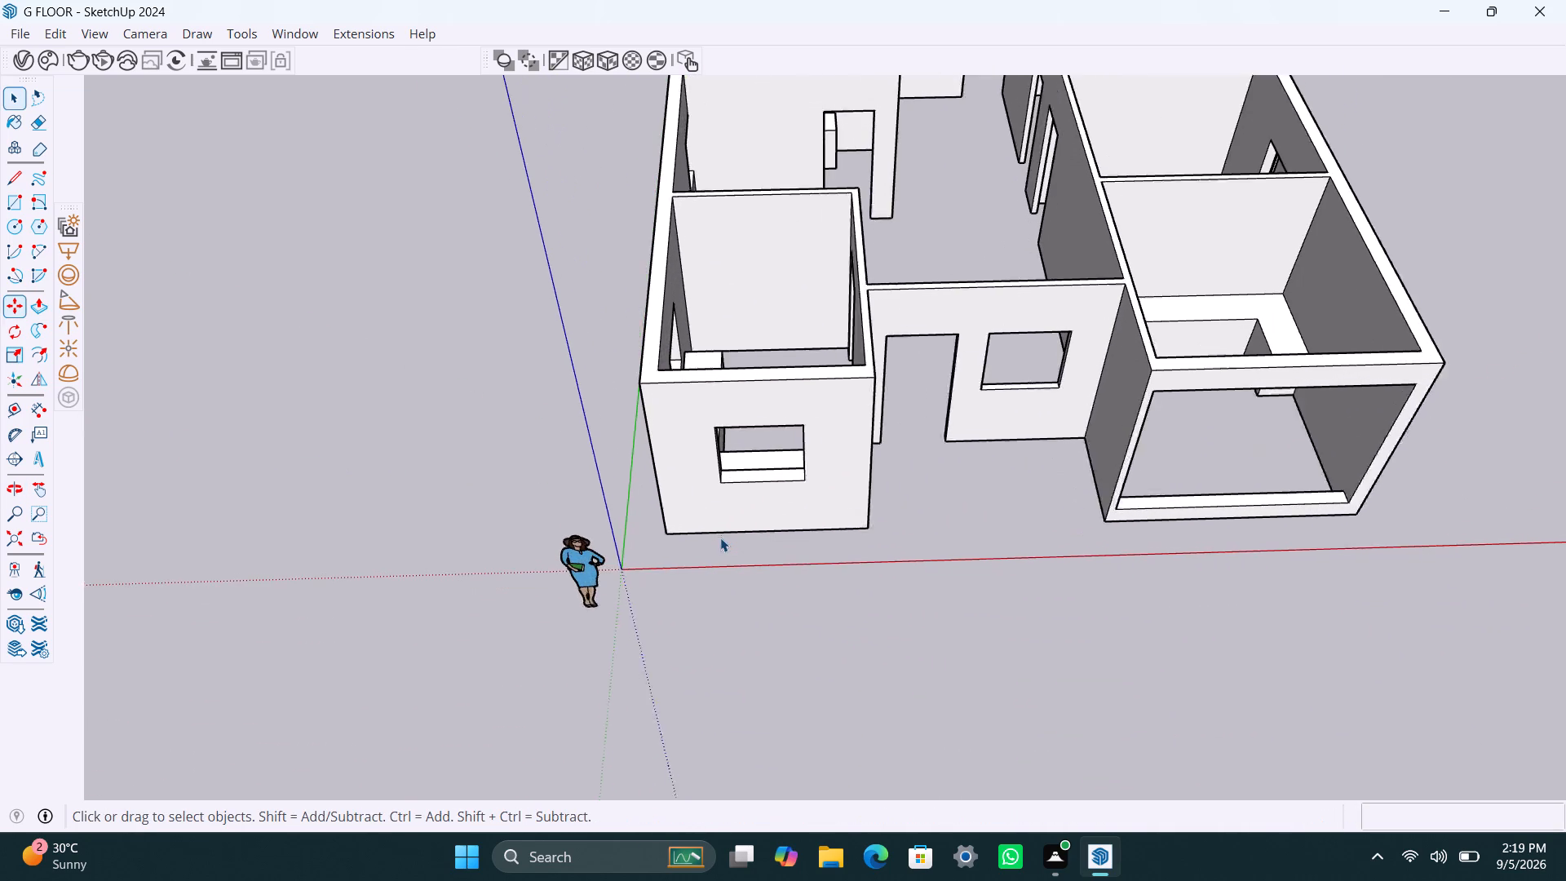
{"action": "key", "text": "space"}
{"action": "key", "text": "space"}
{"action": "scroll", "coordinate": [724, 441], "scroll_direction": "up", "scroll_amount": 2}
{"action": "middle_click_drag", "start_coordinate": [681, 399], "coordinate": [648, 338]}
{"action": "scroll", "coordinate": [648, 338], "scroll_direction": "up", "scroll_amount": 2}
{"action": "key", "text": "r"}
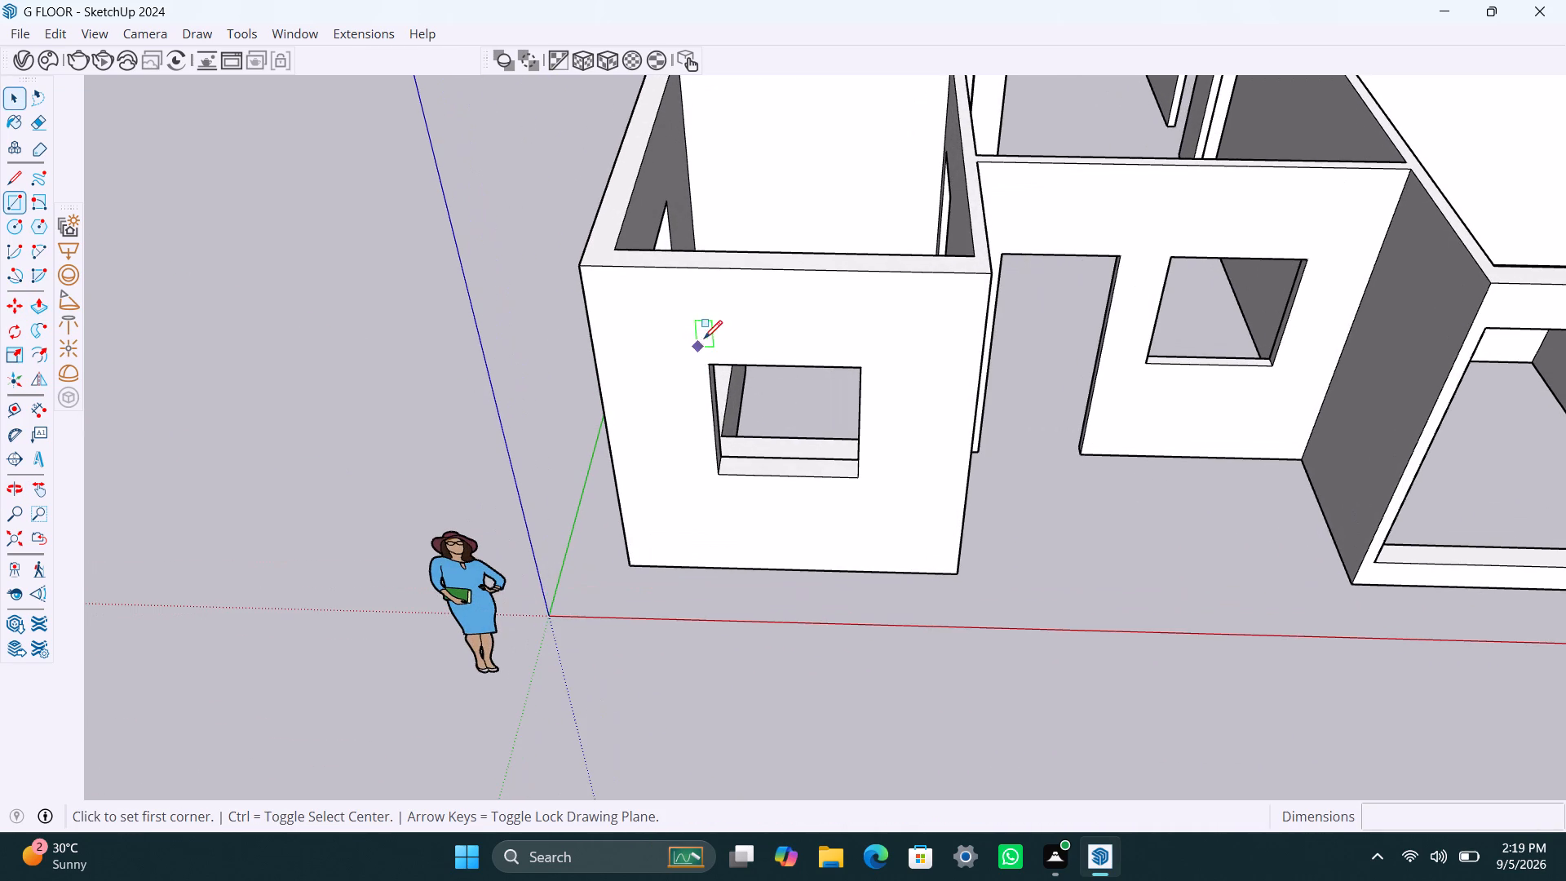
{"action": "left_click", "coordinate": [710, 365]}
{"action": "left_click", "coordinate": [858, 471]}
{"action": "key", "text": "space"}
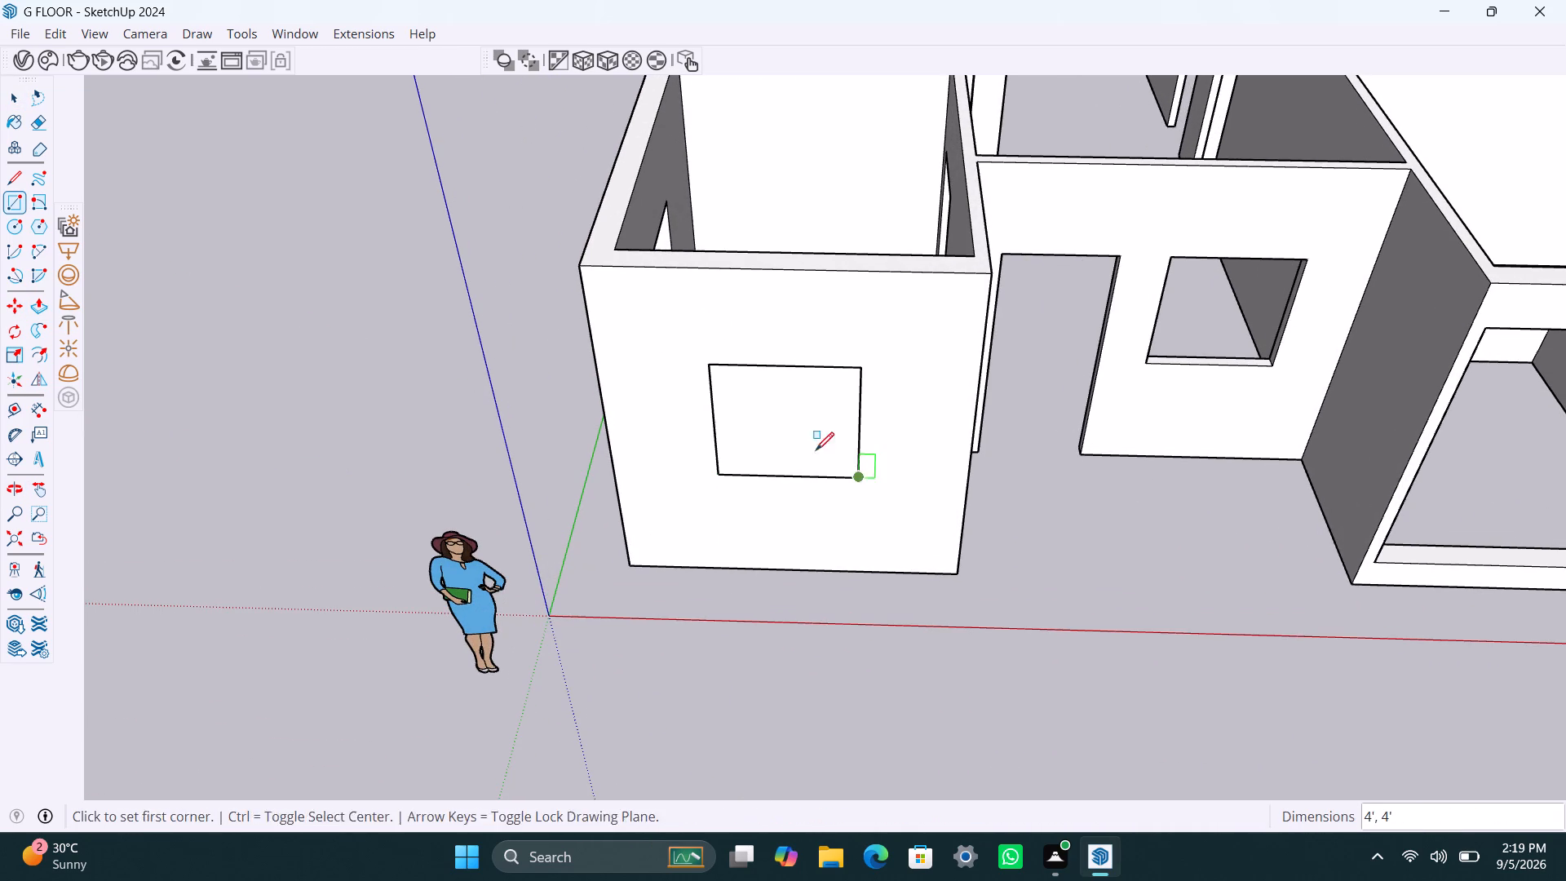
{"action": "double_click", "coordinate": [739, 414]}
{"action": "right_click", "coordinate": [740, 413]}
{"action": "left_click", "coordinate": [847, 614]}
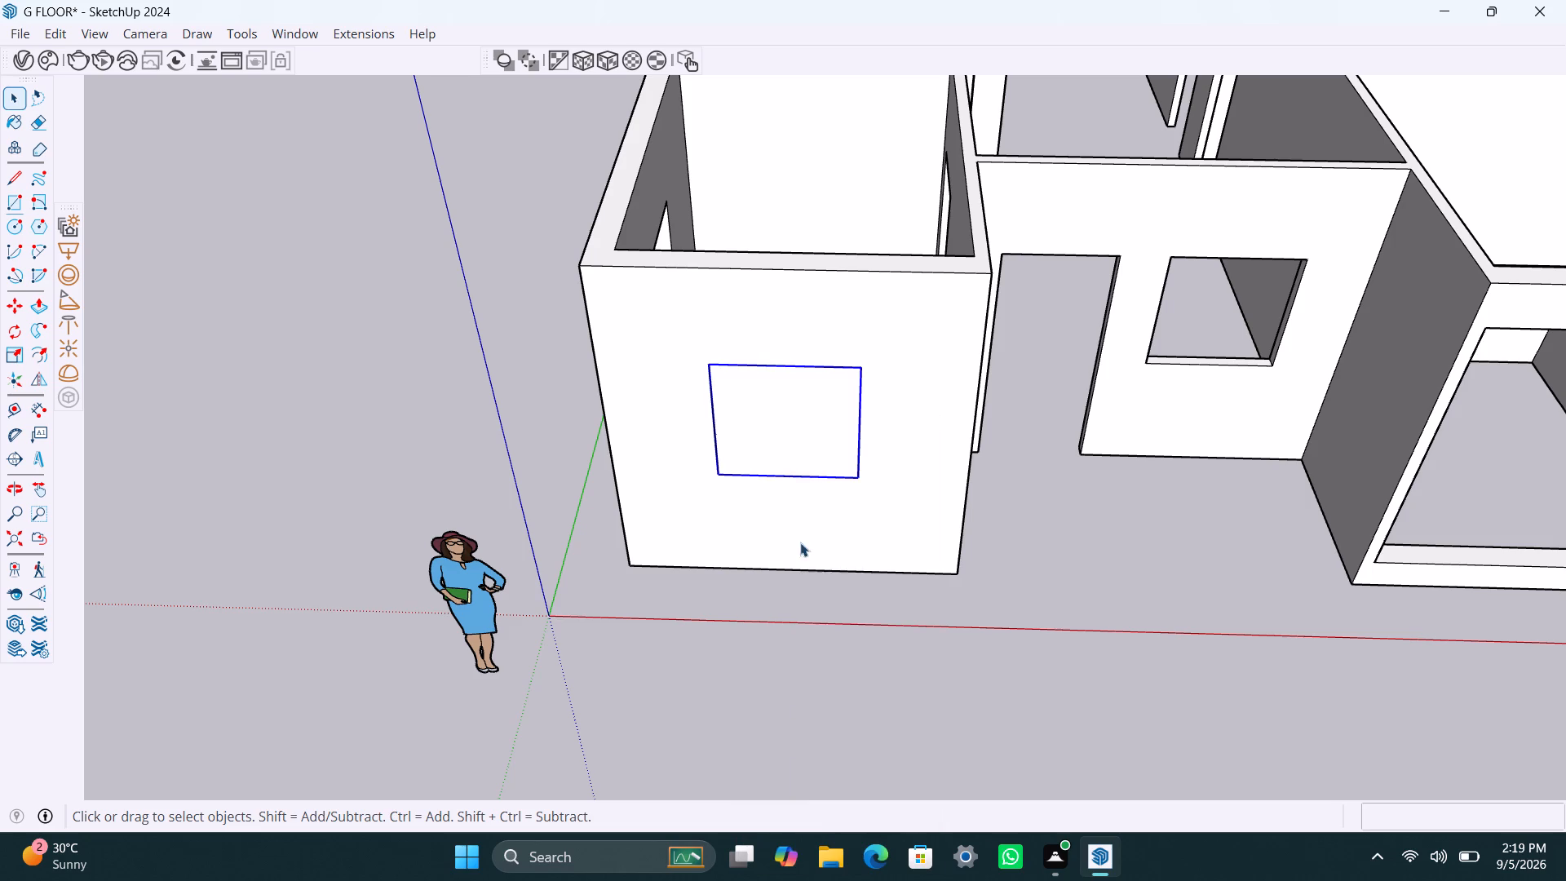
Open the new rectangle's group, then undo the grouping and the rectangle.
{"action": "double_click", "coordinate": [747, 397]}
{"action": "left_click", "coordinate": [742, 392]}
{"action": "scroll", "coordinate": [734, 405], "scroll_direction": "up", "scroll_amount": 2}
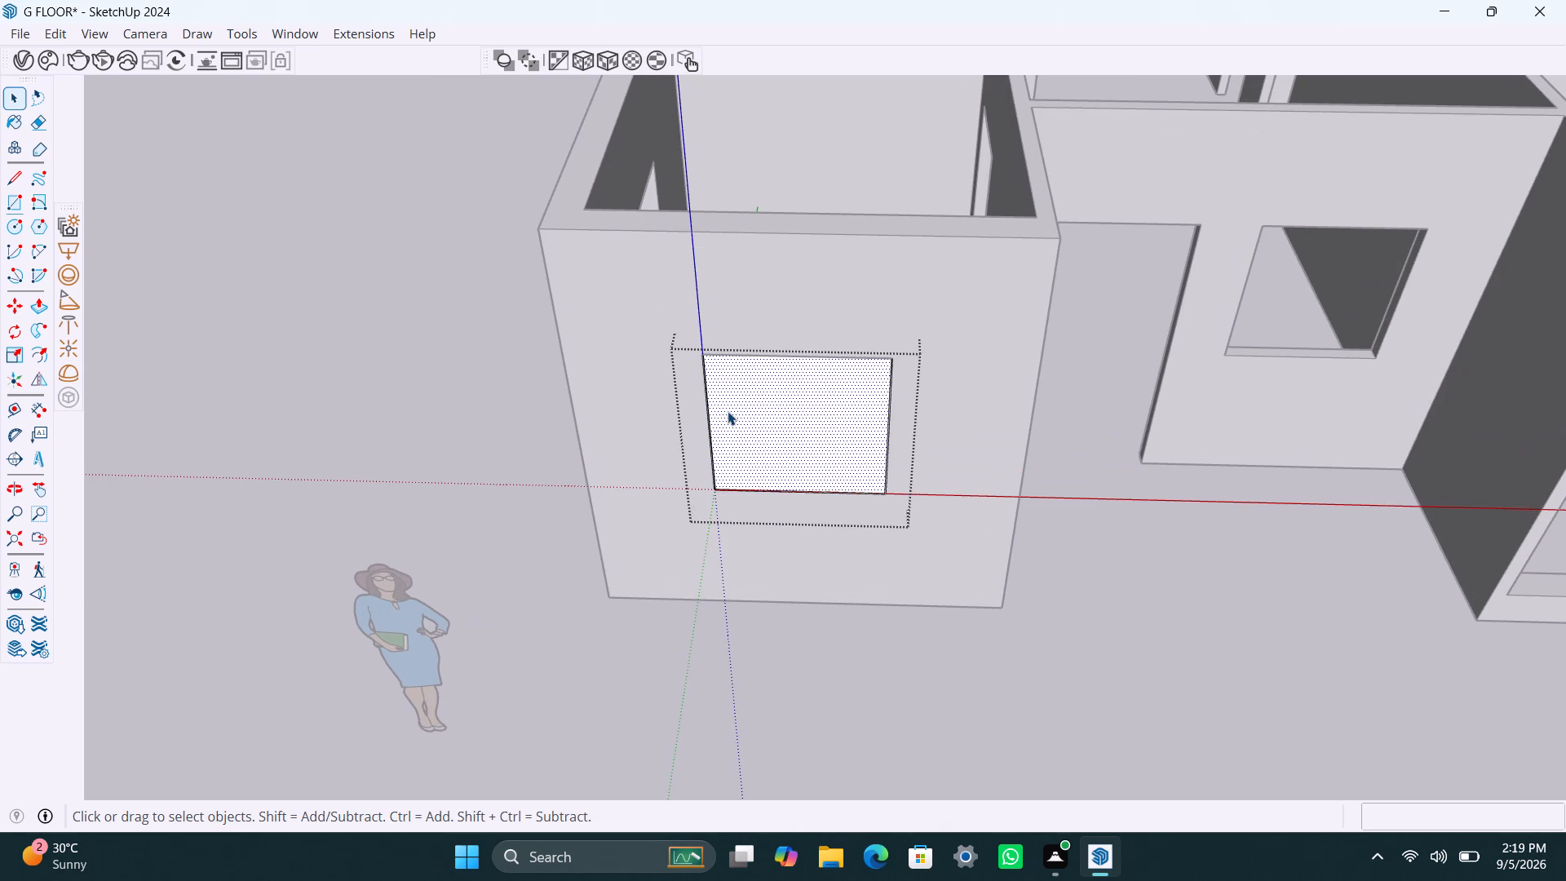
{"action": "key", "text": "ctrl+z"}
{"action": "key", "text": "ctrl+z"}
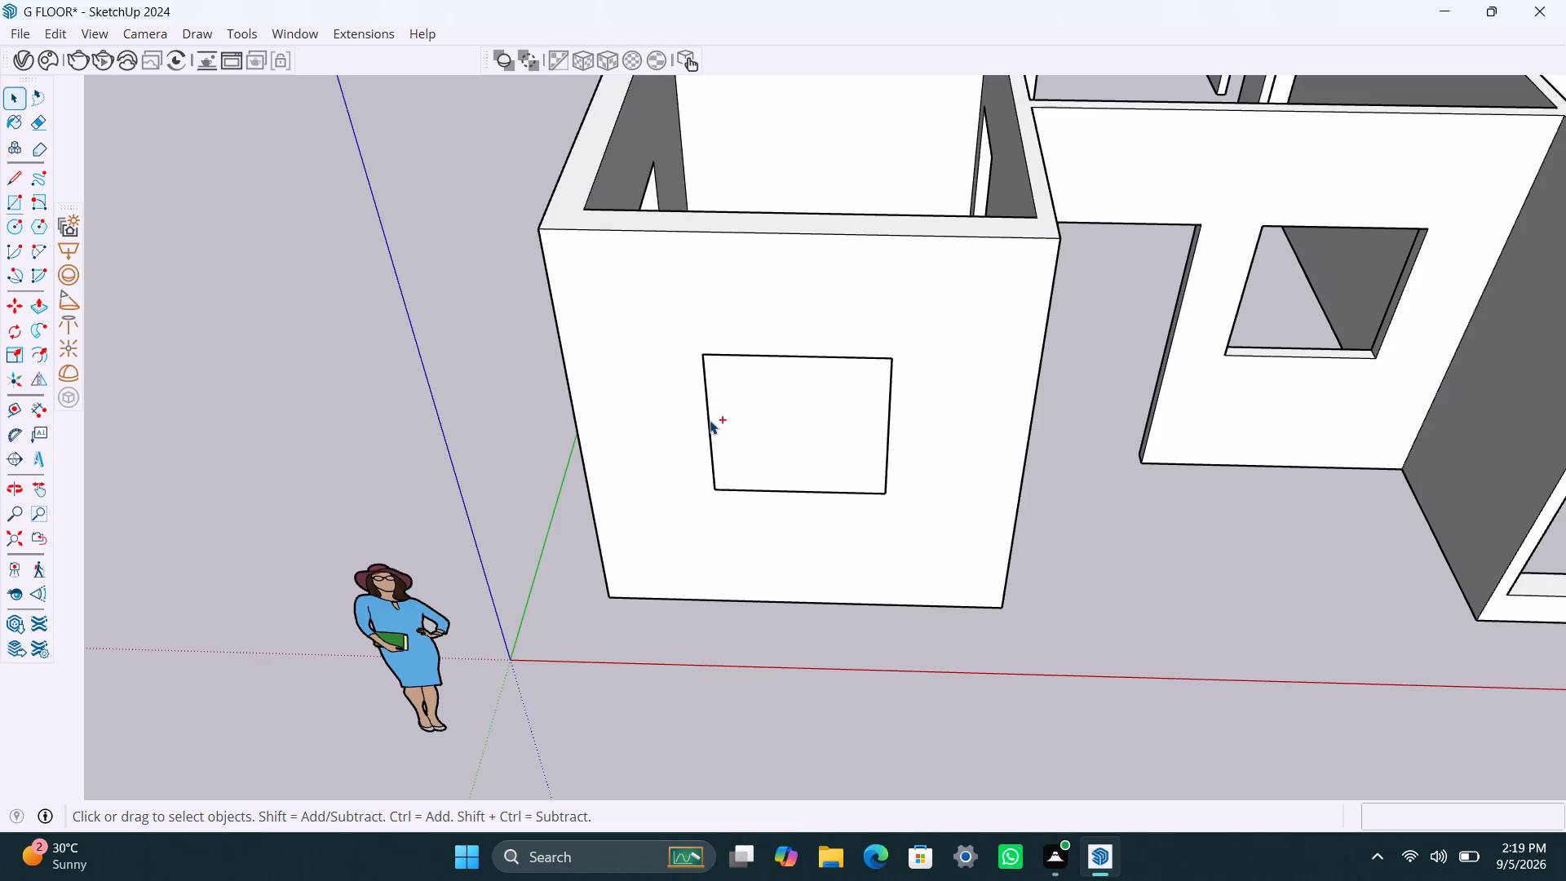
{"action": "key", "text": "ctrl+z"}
Open the wall group, draw a rectangle across the front room's window opening from corner to opposite corner, and group it.
{"action": "triple_click", "coordinate": [706, 326]}
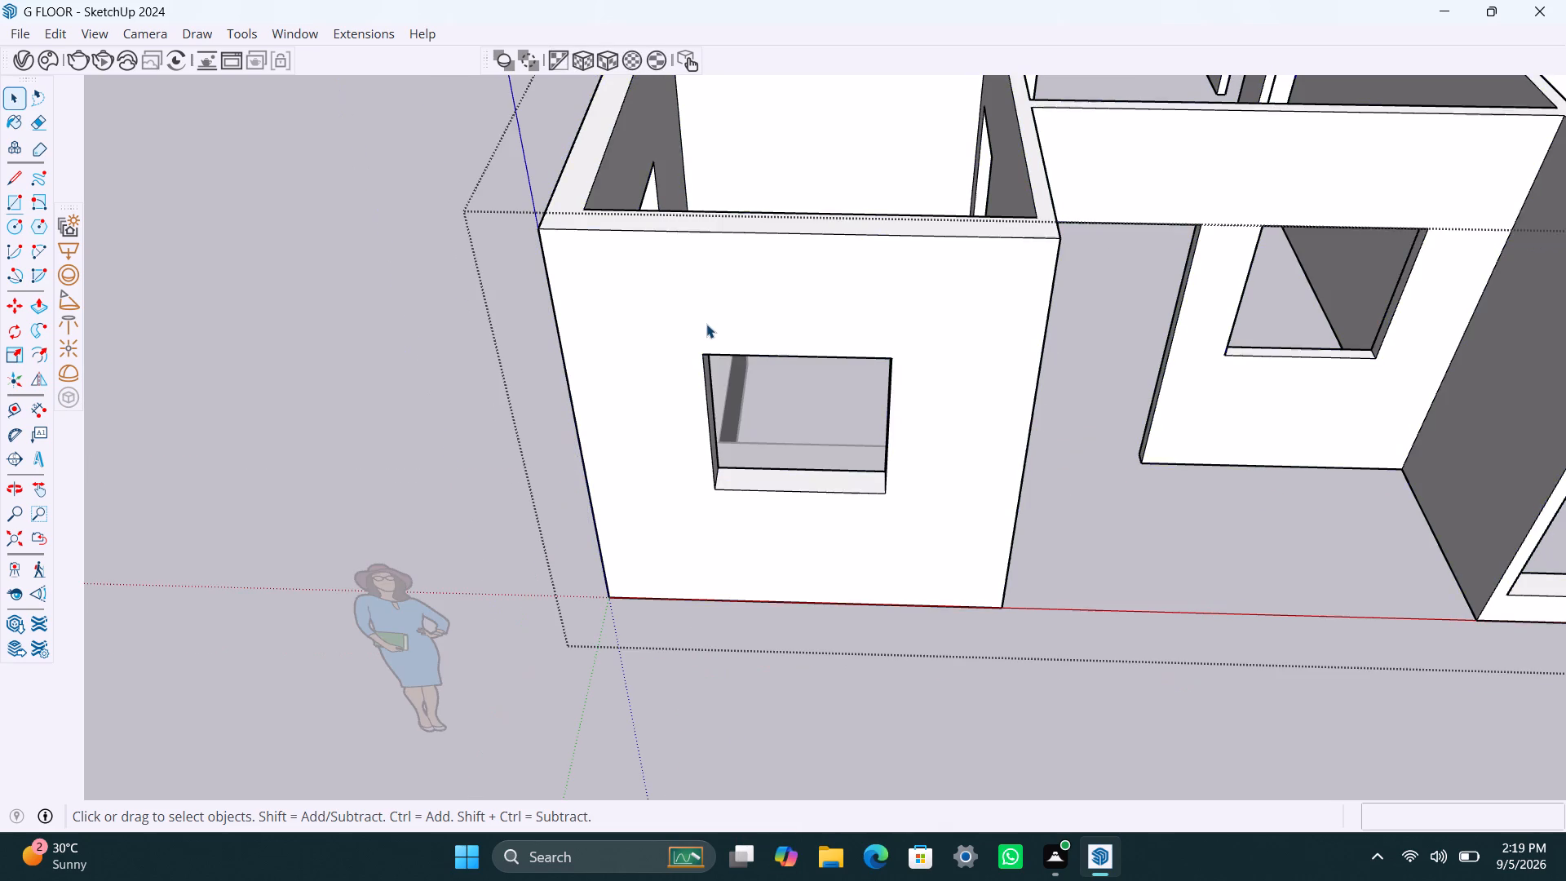
{"action": "left_click", "coordinate": [690, 326]}
{"action": "key", "text": "r"}
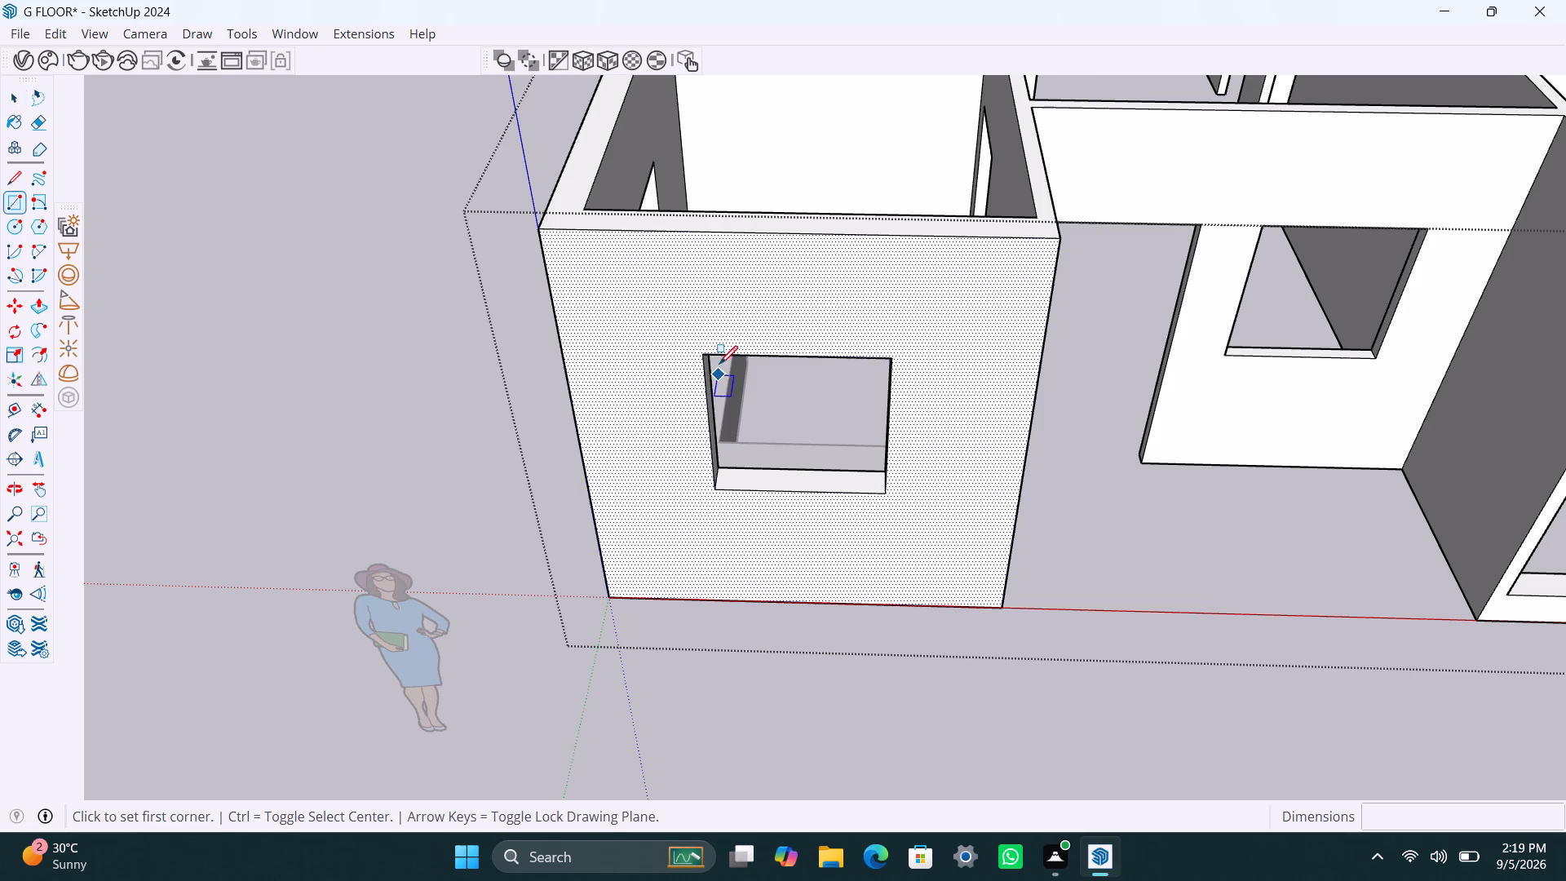
{"action": "left_click", "coordinate": [700, 361]}
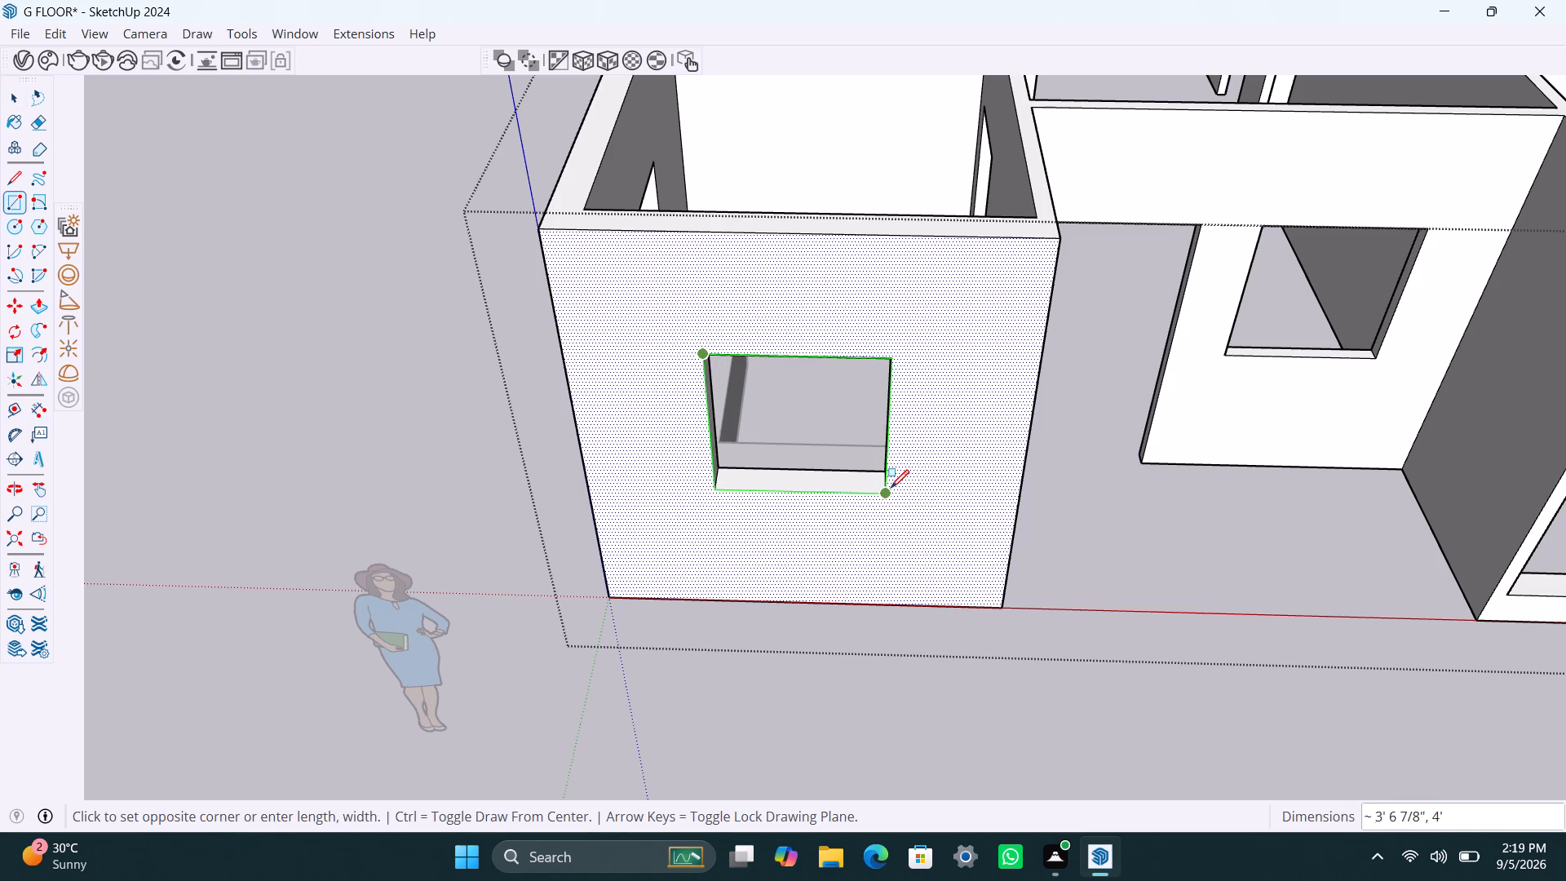
{"action": "left_click", "coordinate": [891, 488]}
{"action": "key", "text": "space"}
{"action": "double_click", "coordinate": [843, 449]}
{"action": "right_click", "coordinate": [843, 449]}
{"action": "left_click", "coordinate": [888, 188]}
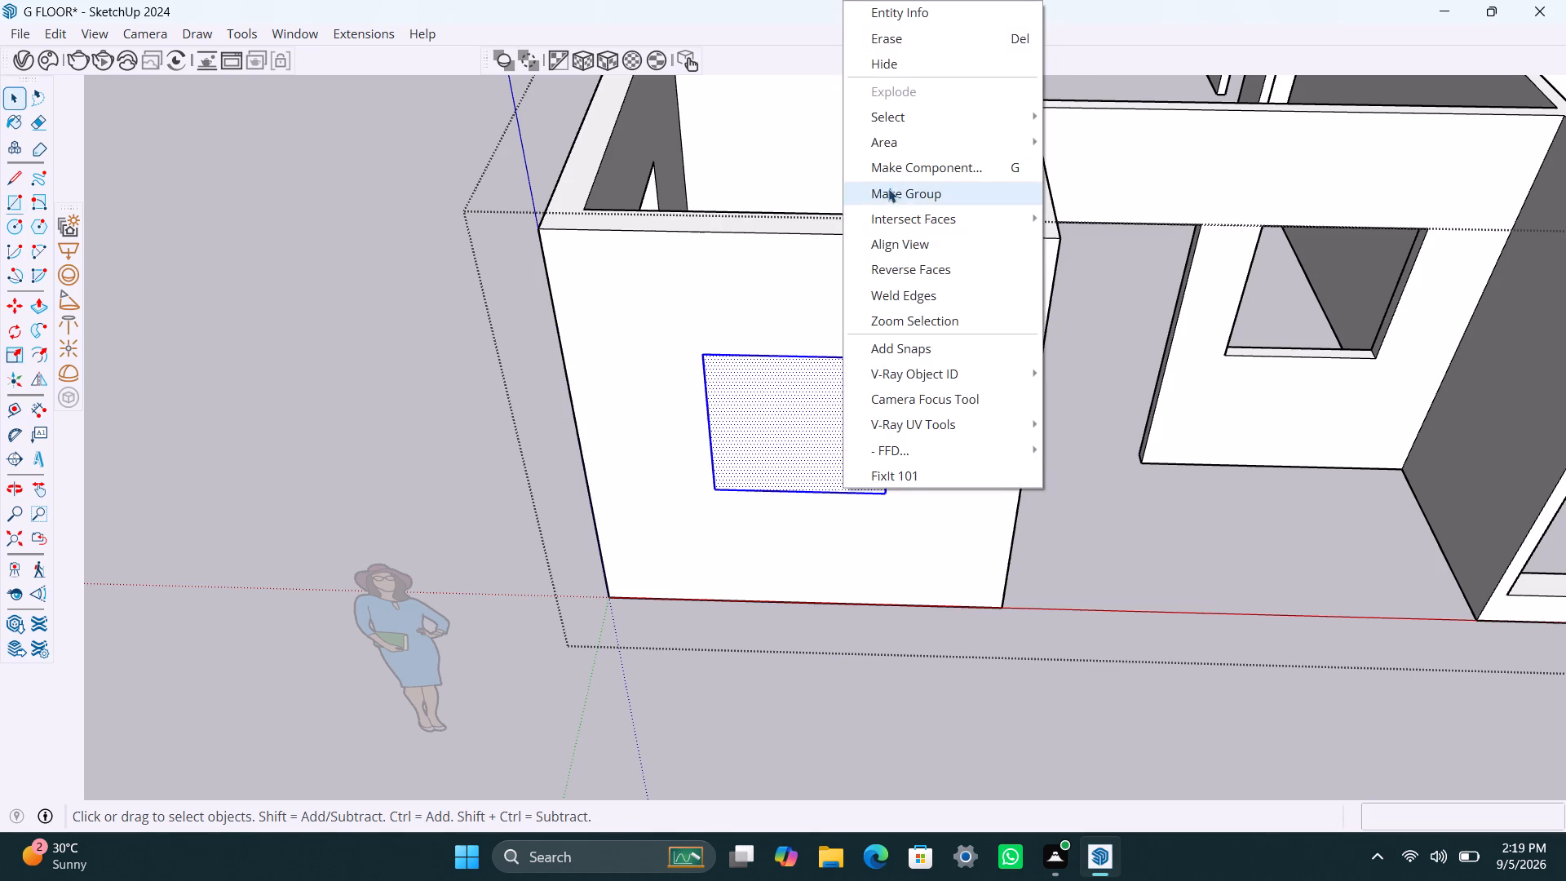
Inside the new group, offset the rectangle's edges 2" inward and delete the inner face to leave a frame outline.
{"action": "left_click", "coordinate": [717, 428]}
{"action": "left_click", "coordinate": [723, 421]}
{"action": "triple_click", "coordinate": [740, 405]}
{"action": "left_click", "coordinate": [741, 407]}
{"action": "scroll", "coordinate": [734, 407], "scroll_direction": "up", "scroll_amount": 3}
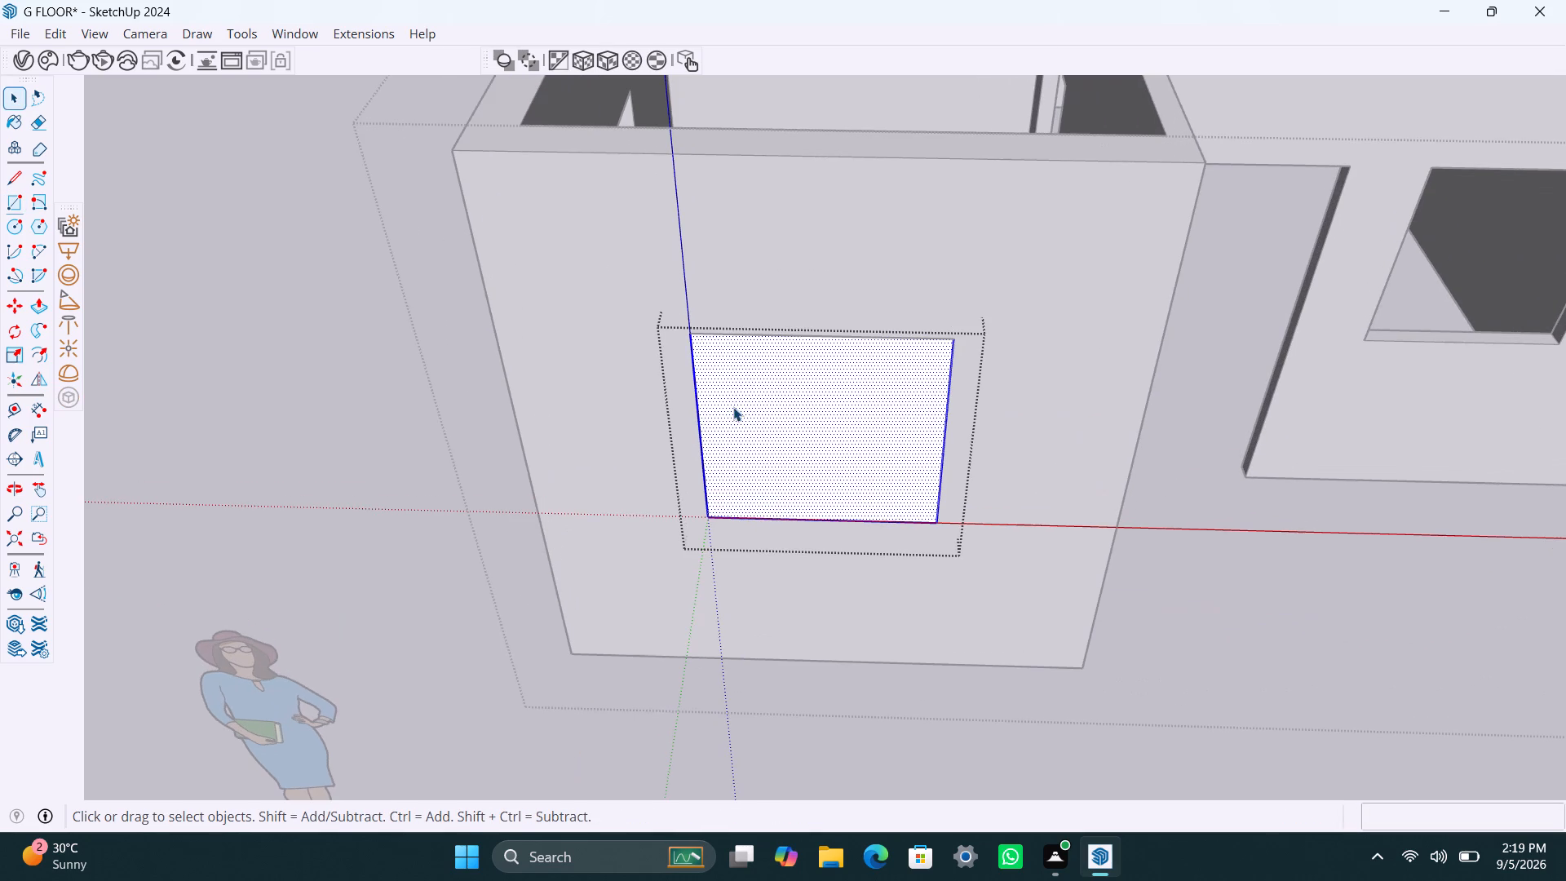
{"action": "key", "text": "f"}
{"action": "left_click", "coordinate": [720, 380]}
{"action": "type", "text": "2\""}
{"action": "key", "text": "Return"}
{"action": "key", "text": "space"}
{"action": "left_click", "coordinate": [794, 393]}
{"action": "key", "text": "Delete"}
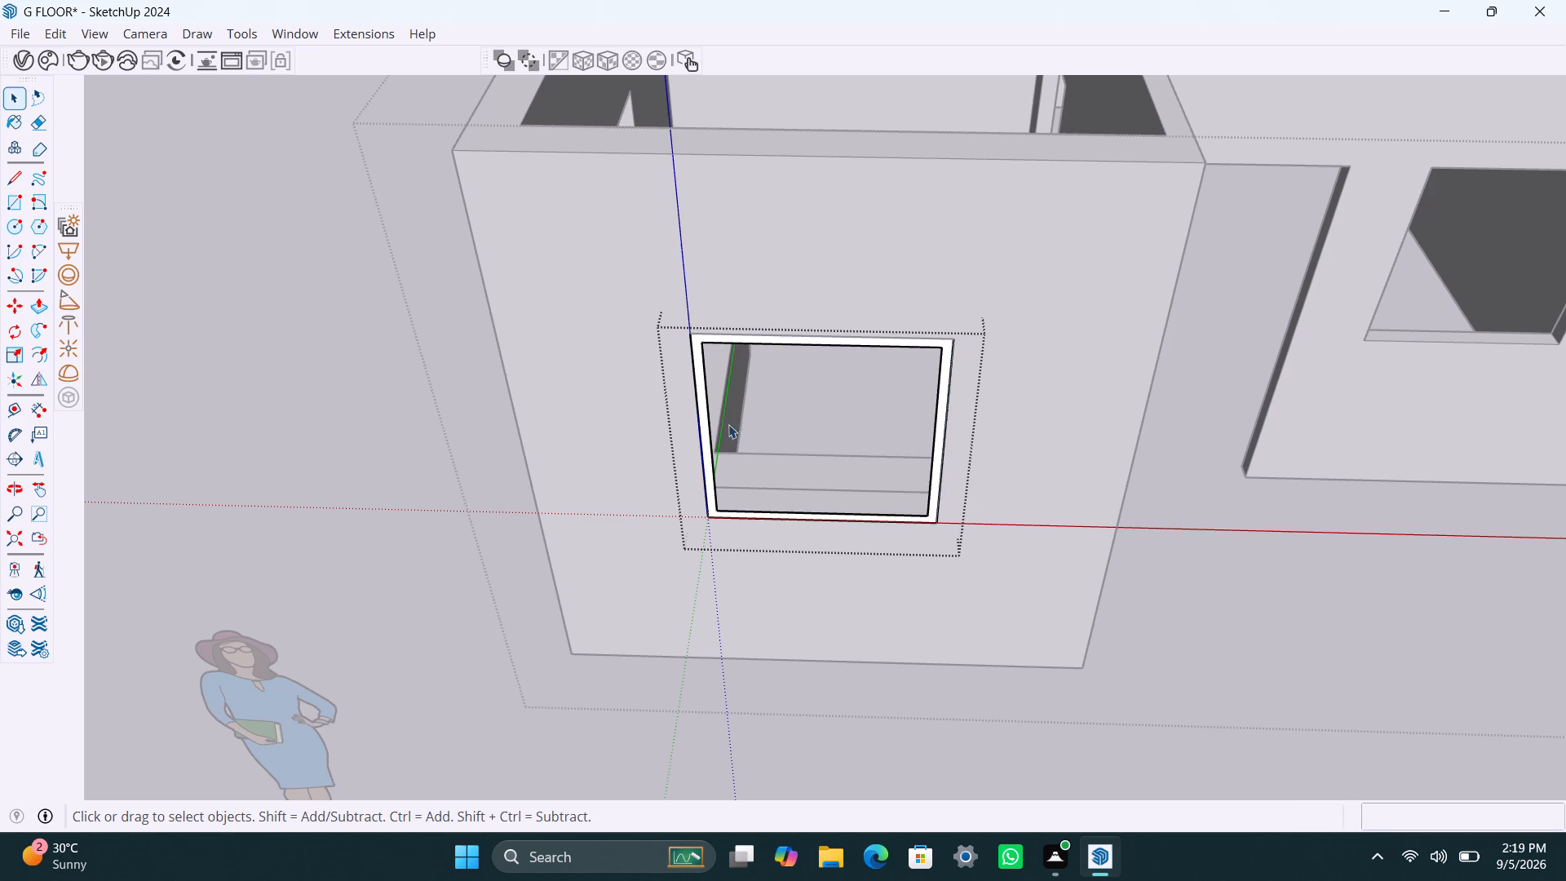
Extrude the front window's frame face 1.5".
{"action": "scroll", "coordinate": [728, 424], "scroll_direction": "up", "scroll_amount": 5}
{"action": "left_click", "coordinate": [685, 447]}
{"action": "key", "text": "p"}
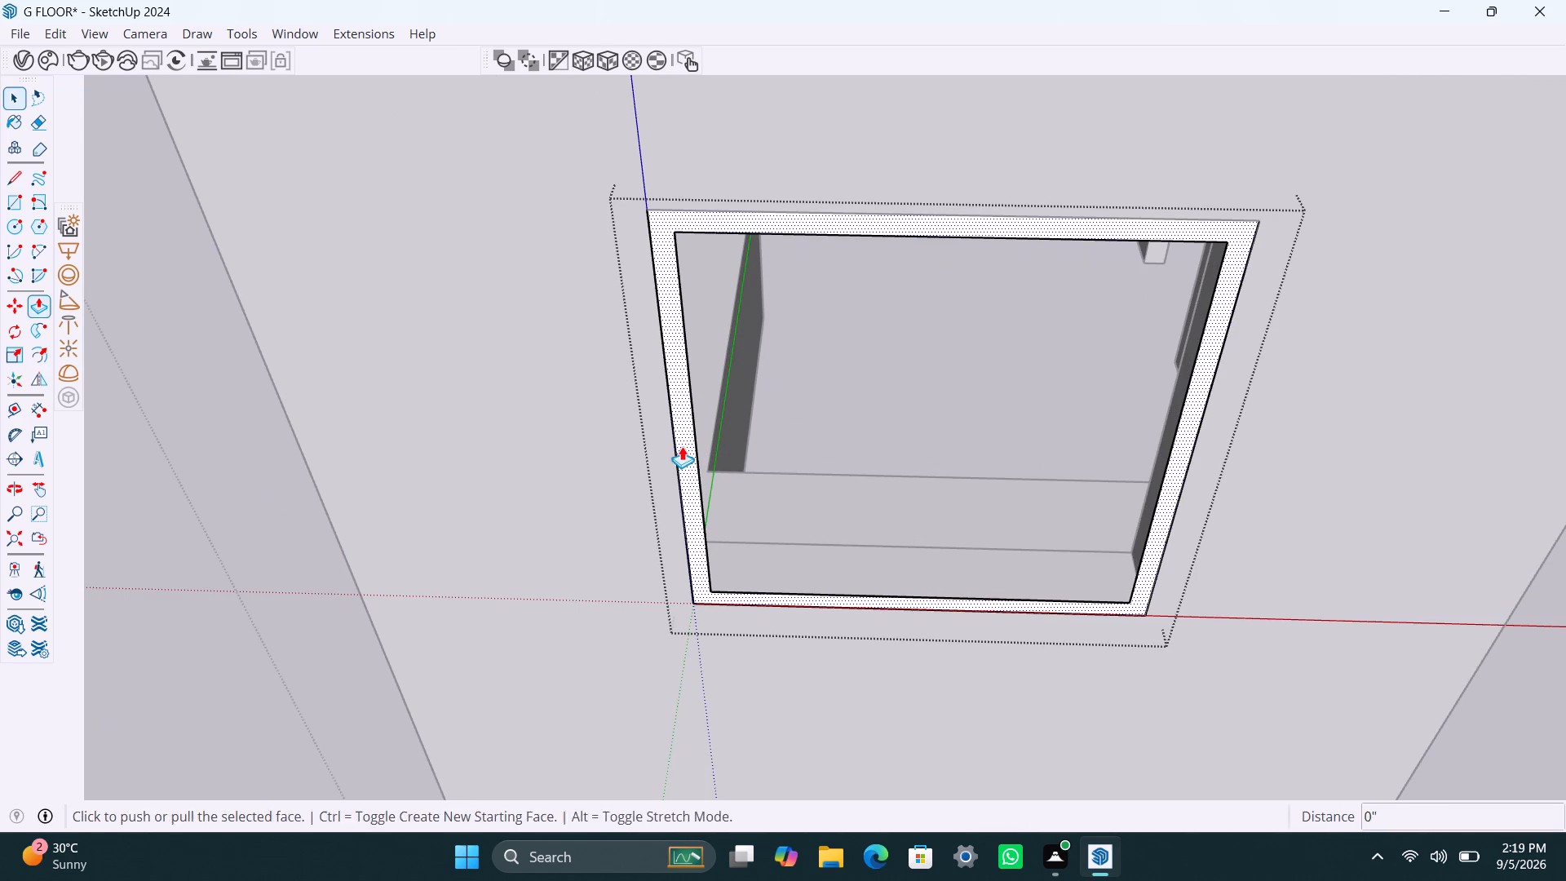
{"action": "left_click", "coordinate": [682, 446]}
{"action": "type", "text": "1.5\""}
{"action": "key", "text": "Return"}
{"action": "left_click", "coordinate": [688, 443]}
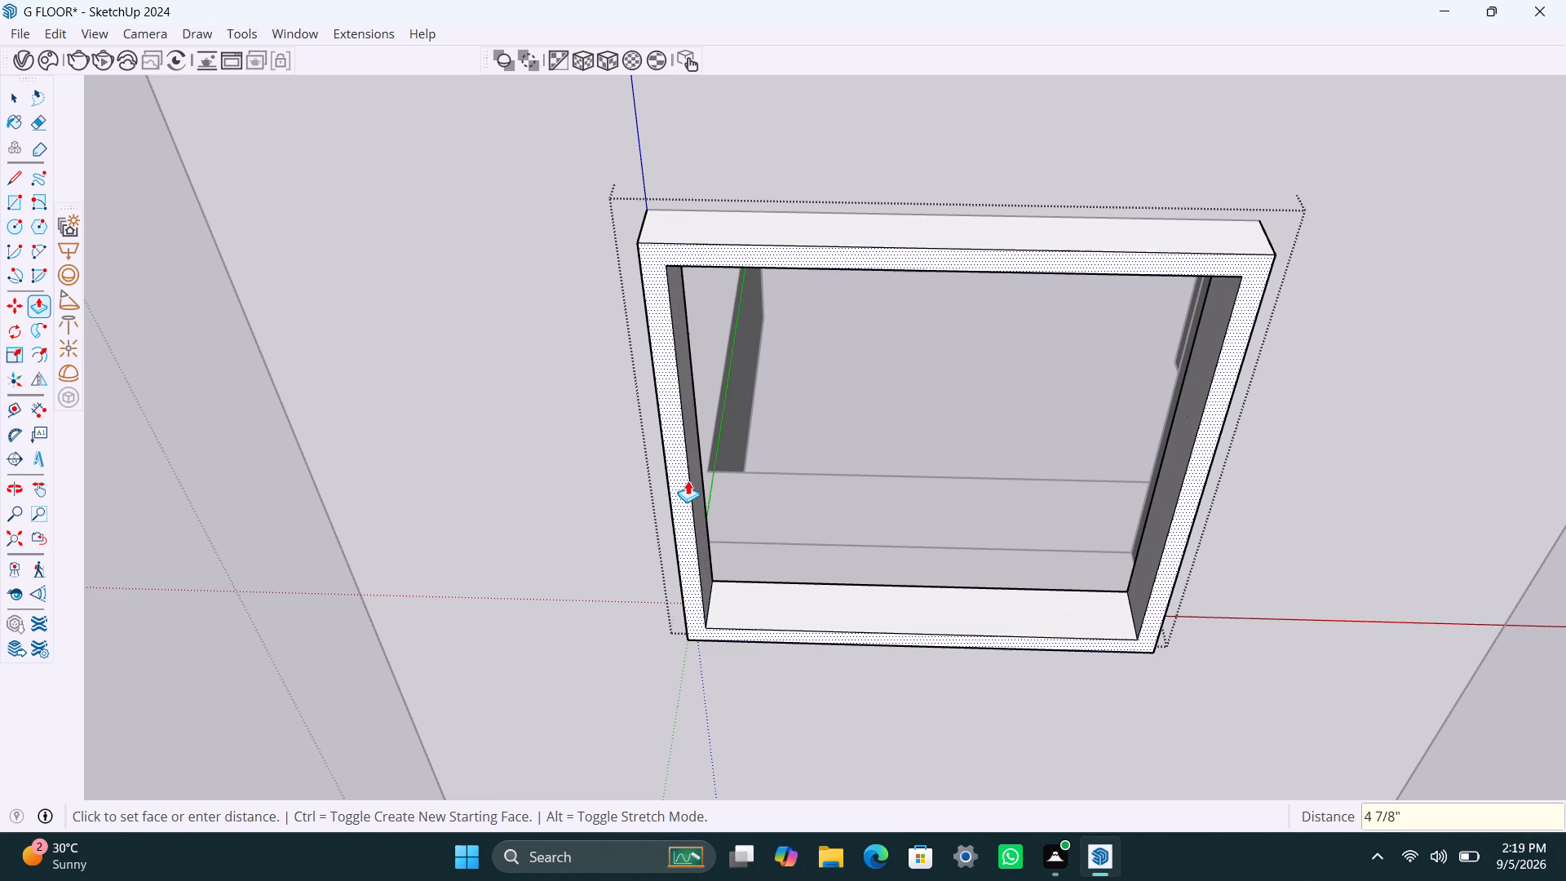
{"action": "type", "text": "1.5\""}
{"action": "key", "text": "Return"}
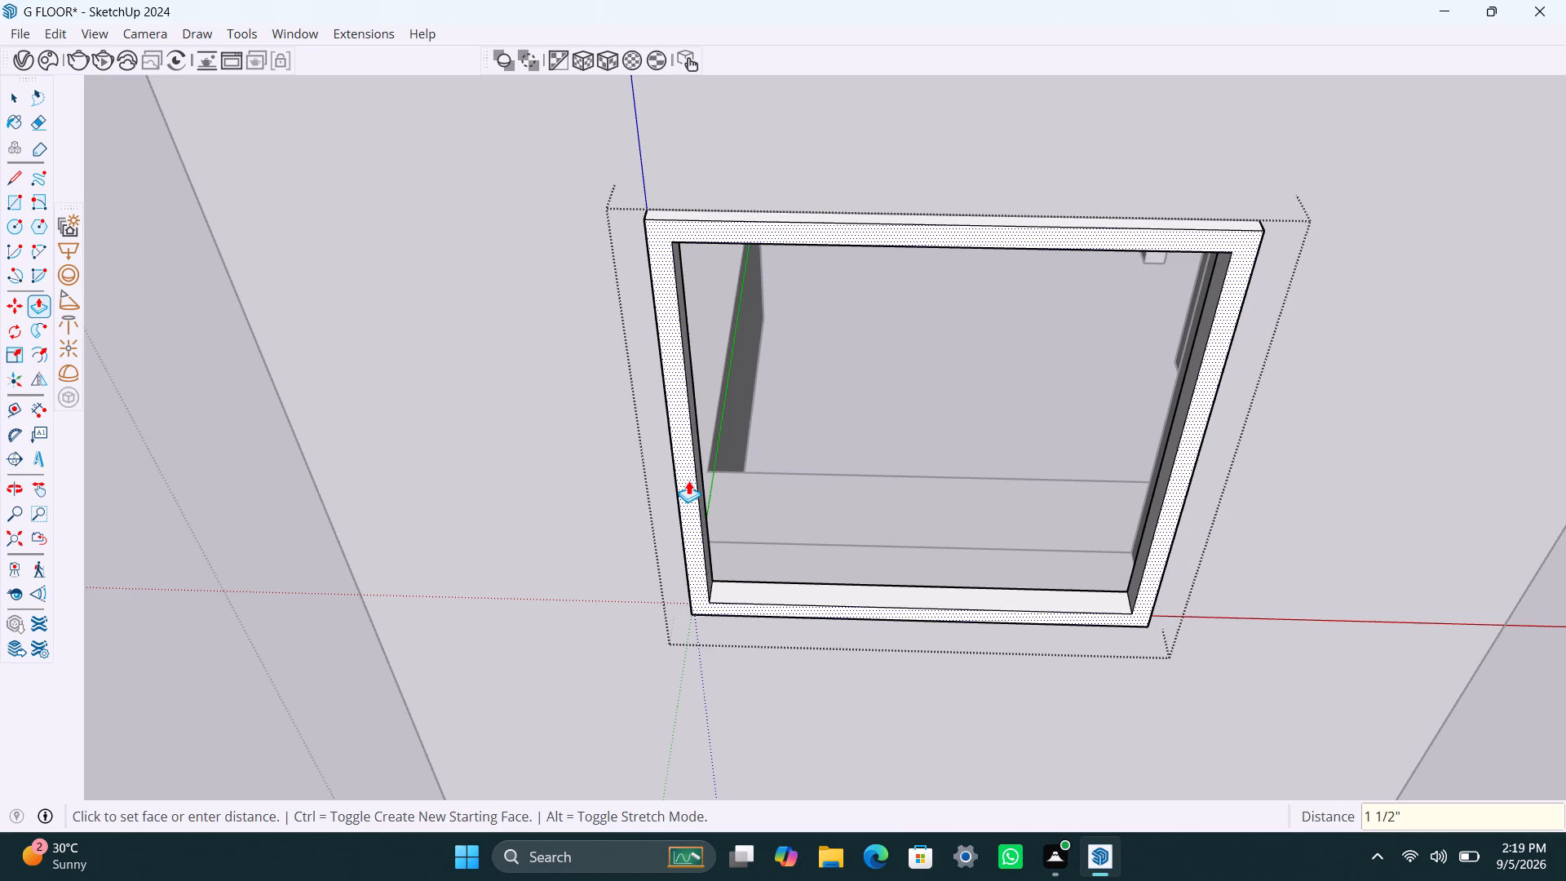
{"action": "key", "text": "space"}
Draw a pane rectangle from the frame's inner top corner to the bottom edge's midpoint and delete the other half's face.
{"action": "key", "text": "r"}
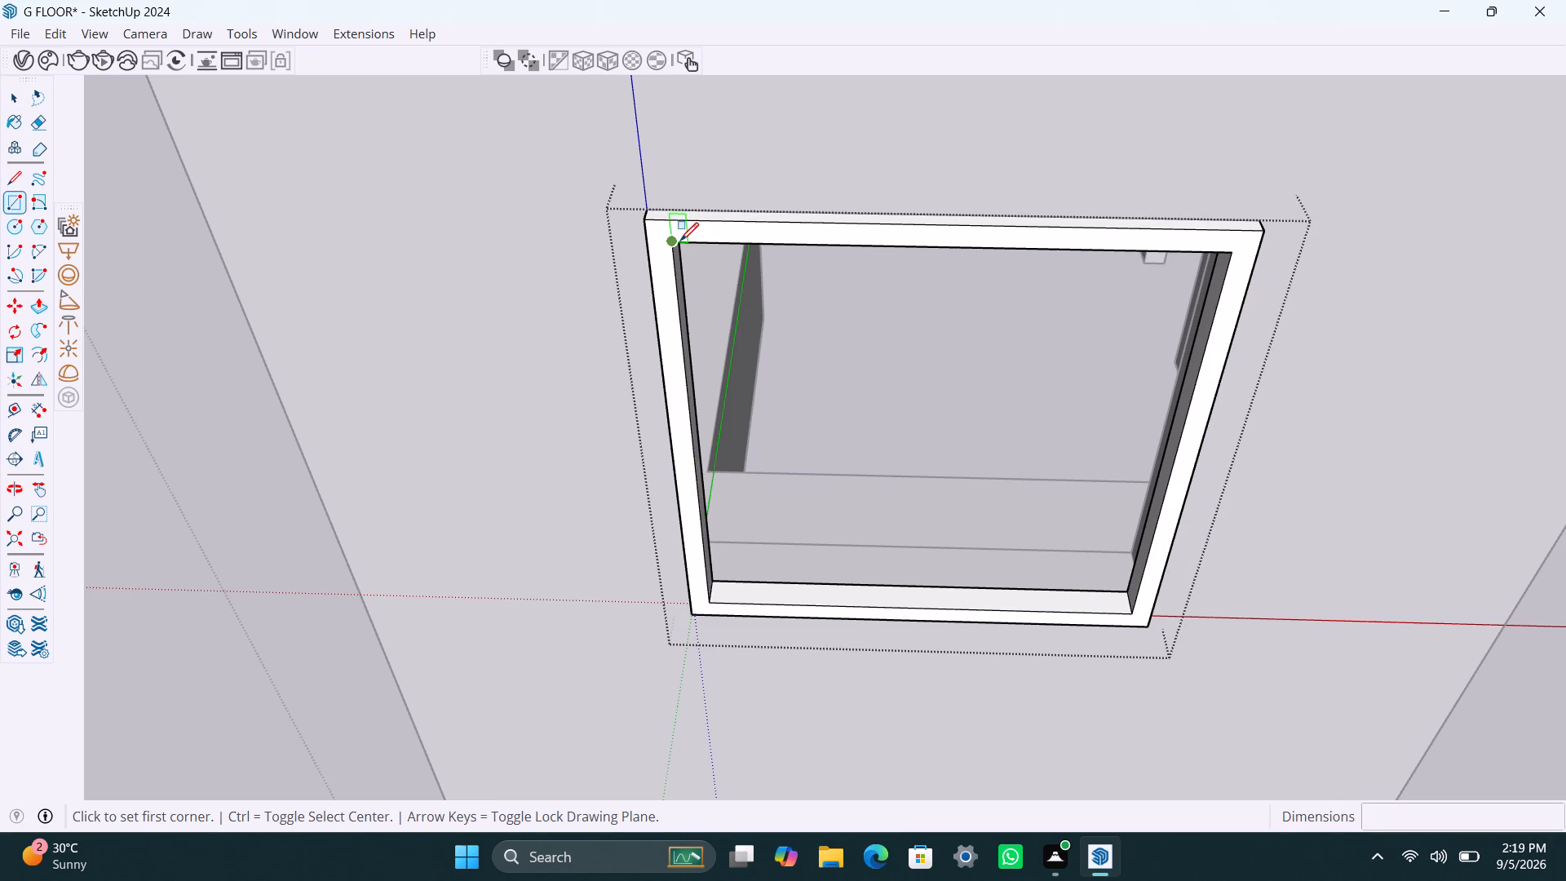
{"action": "left_click", "coordinate": [680, 241]}
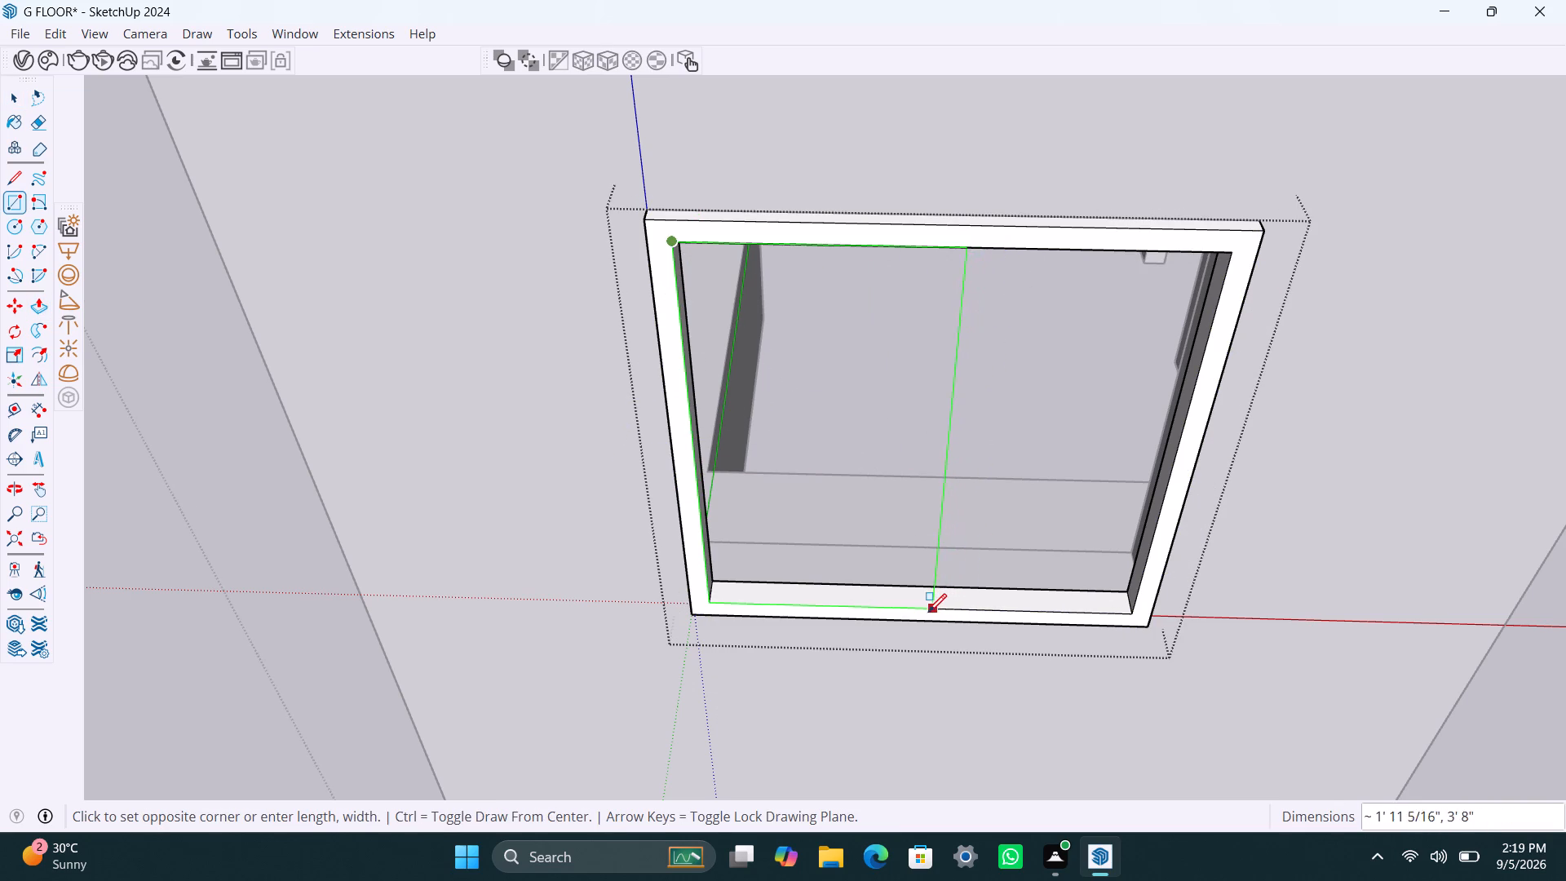
{"action": "left_click", "coordinate": [926, 612]}
{"action": "key", "text": "space"}
{"action": "left_click", "coordinate": [1011, 551]}
{"action": "key", "text": "Delete"}
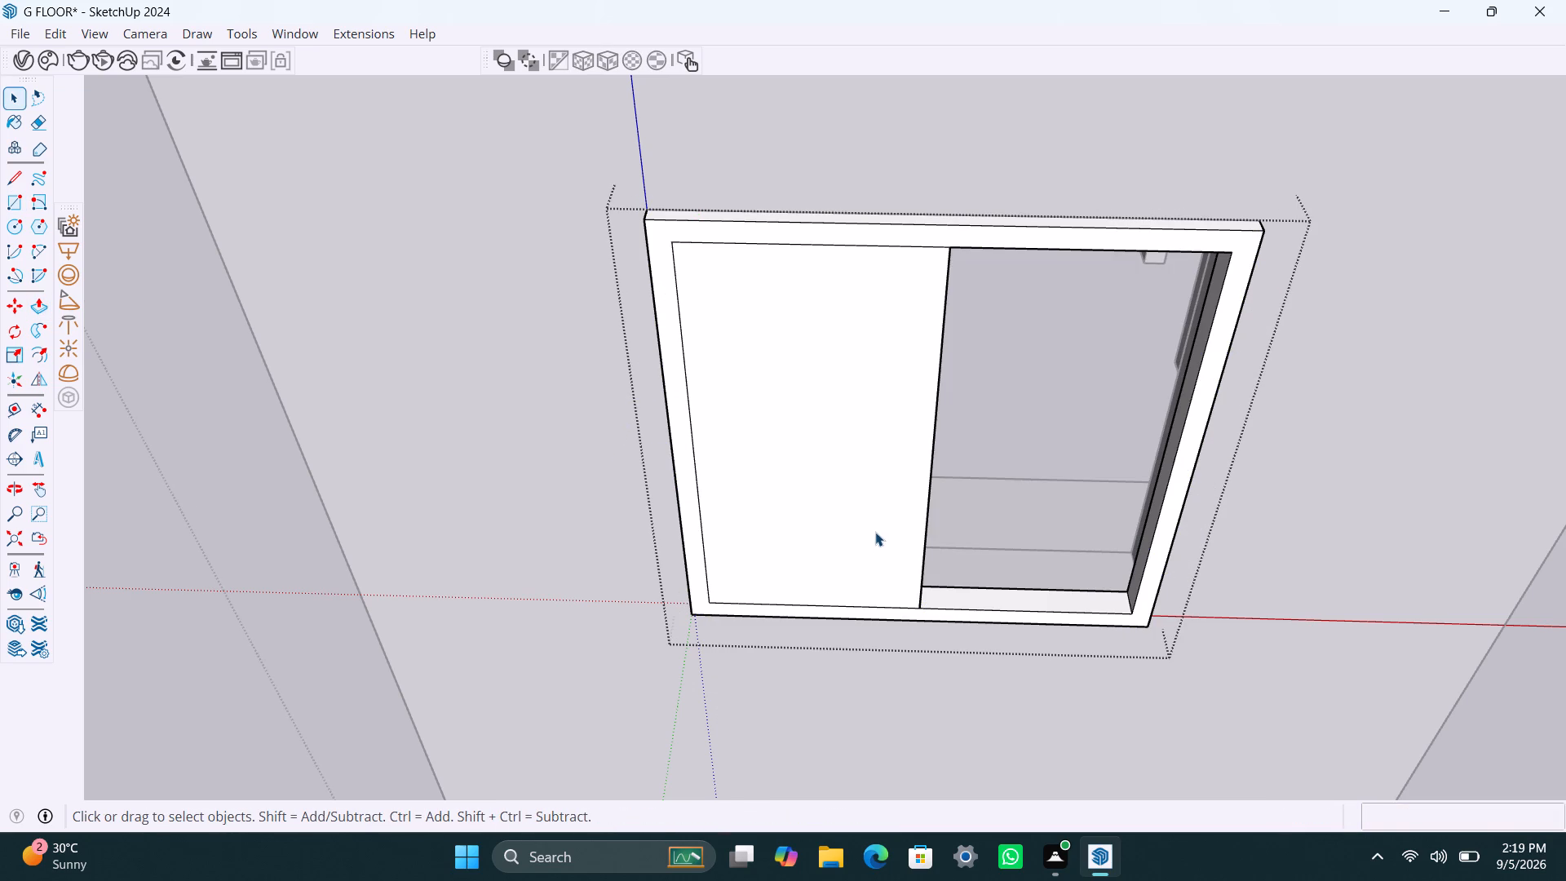
Group the pane face, extrude it 8 mm inside its group and close the pane group.
{"action": "double_click", "coordinate": [875, 532]}
{"action": "right_click", "coordinate": [875, 532]}
{"action": "left_click", "coordinate": [975, 239]}
{"action": "triple_click", "coordinate": [870, 488]}
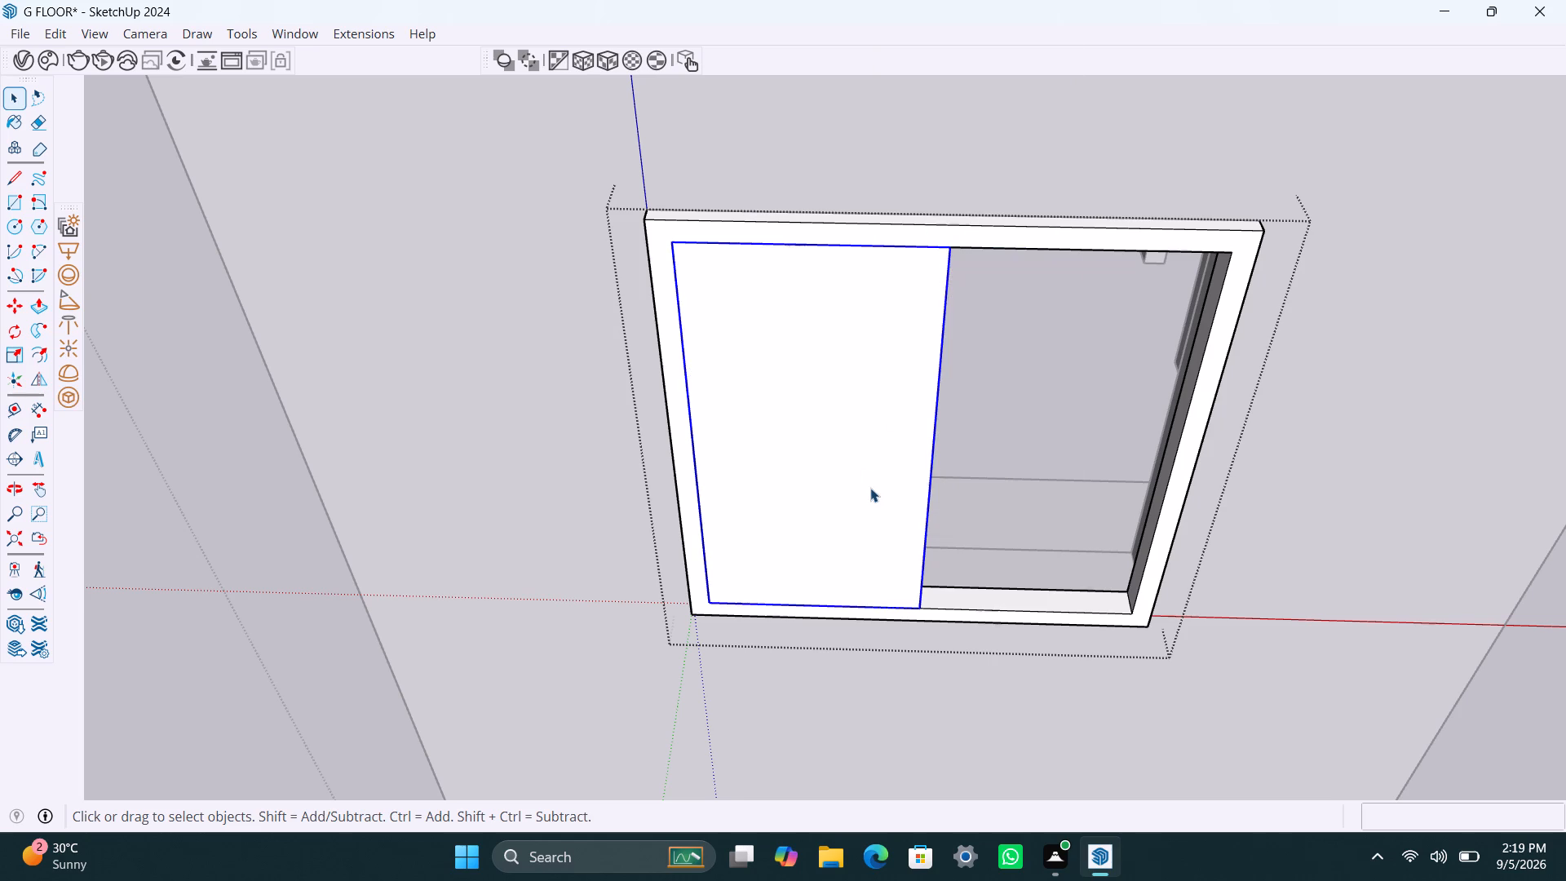
{"action": "key", "text": "p"}
{"action": "left_click", "coordinate": [869, 489]}
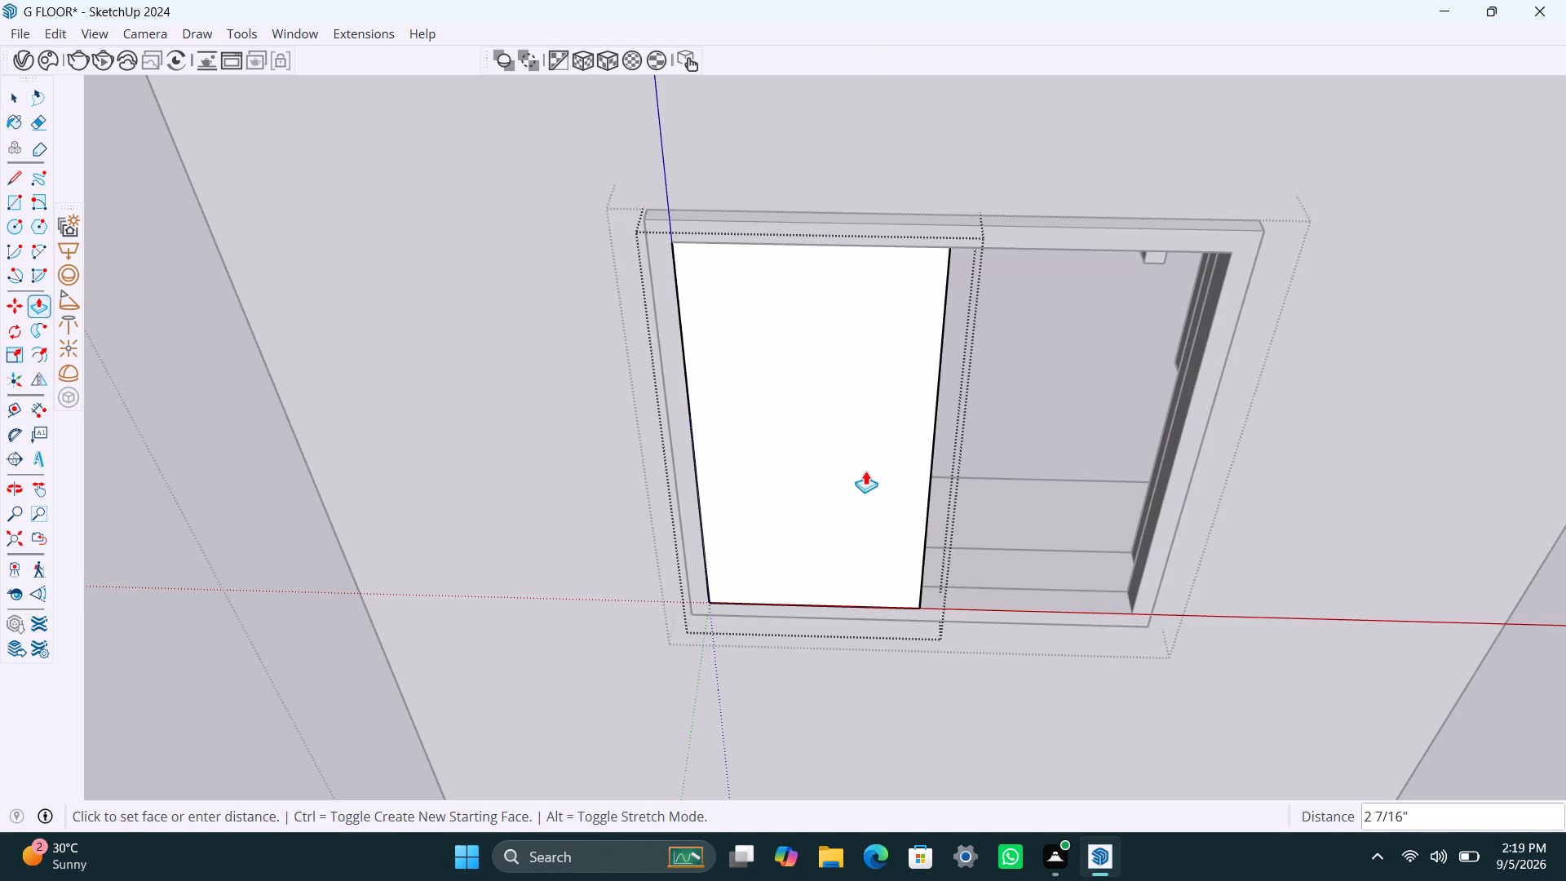
{"action": "type", "text": "8mm"}
{"action": "key", "text": "Return"}
{"action": "key", "text": "space"}
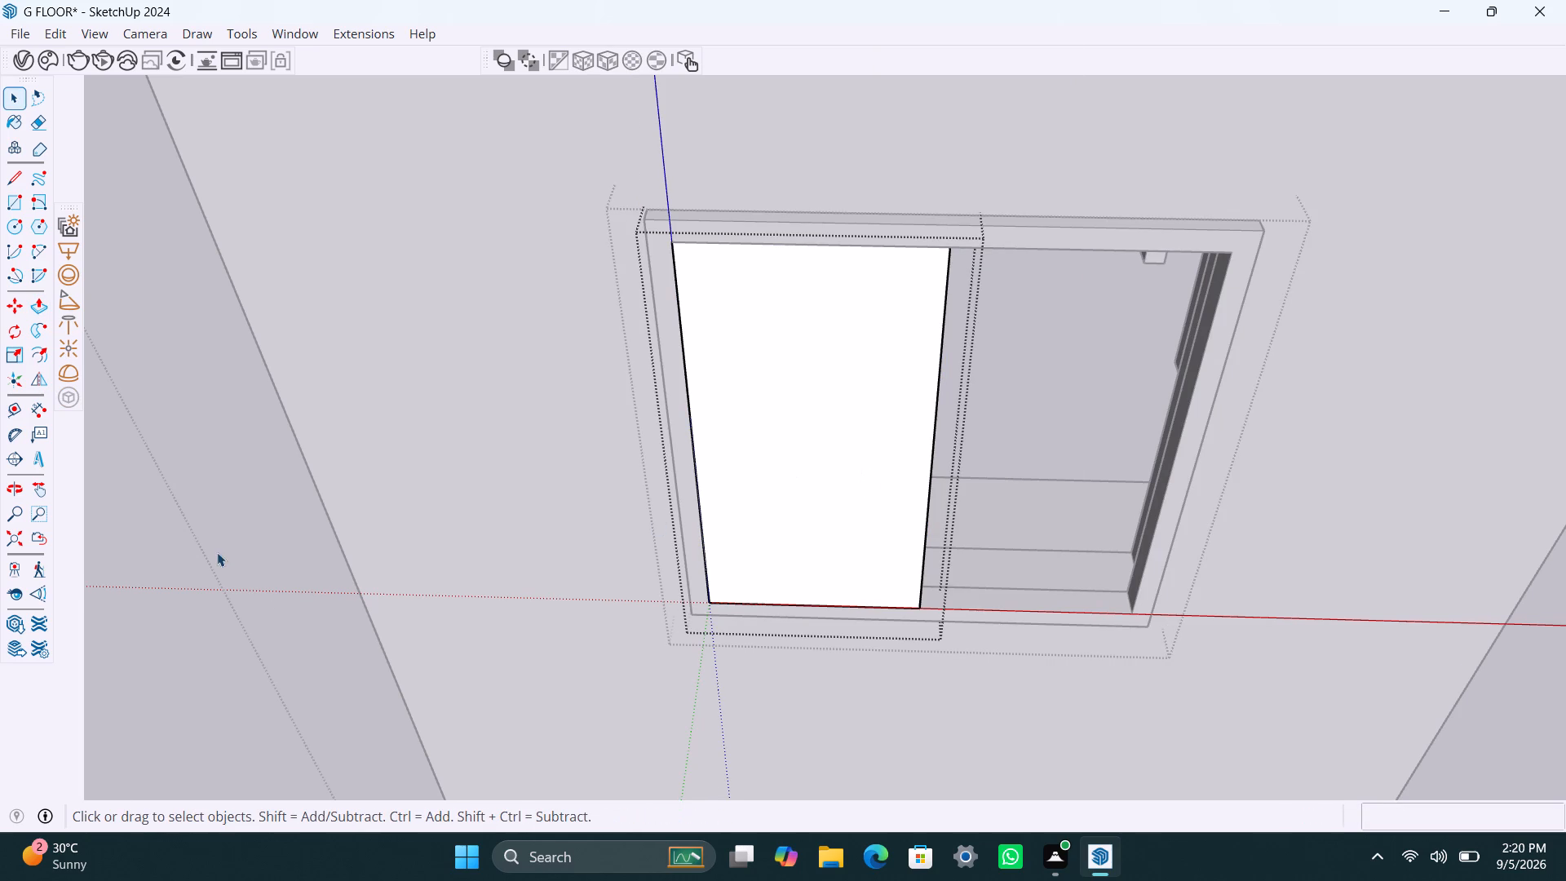
{"action": "left_click", "coordinate": [217, 551]}
Move the front window's pane group back into the frame's depth by about 1 3/4".
{"action": "scroll", "coordinate": [894, 578], "scroll_direction": "down", "scroll_amount": 4}
{"action": "middle_click_drag", "start_coordinate": [900, 583], "coordinate": [818, 581]}
{"action": "scroll", "coordinate": [854, 566], "scroll_direction": "up", "scroll_amount": 5}
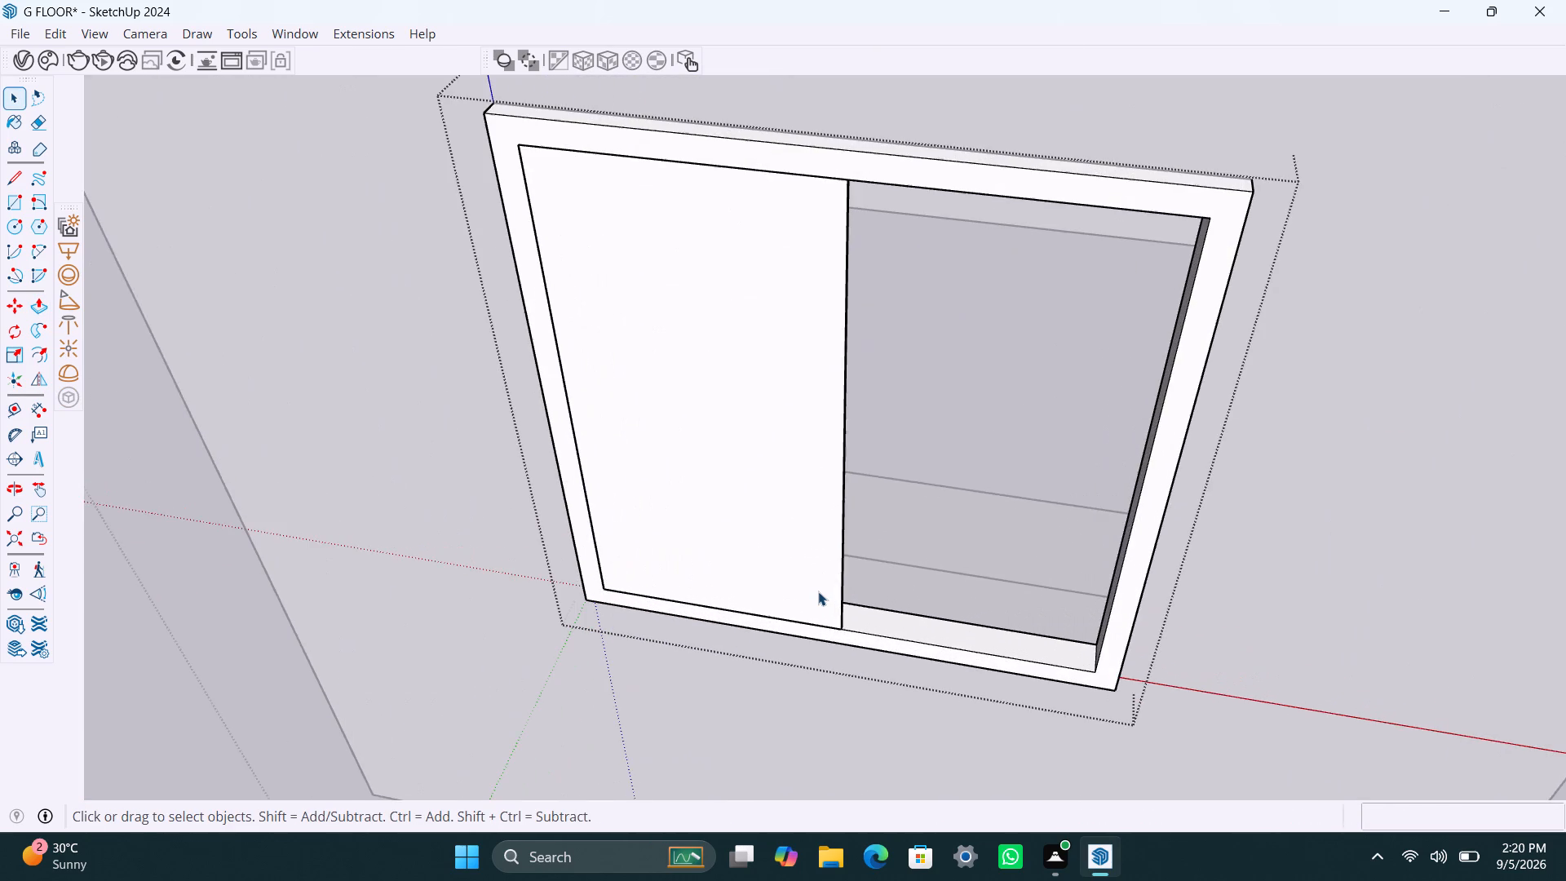
{"action": "left_click", "coordinate": [818, 591]}
{"action": "scroll", "coordinate": [829, 604], "scroll_direction": "up", "scroll_amount": 3}
{"action": "key", "text": "m"}
{"action": "left_click", "coordinate": [848, 635]}
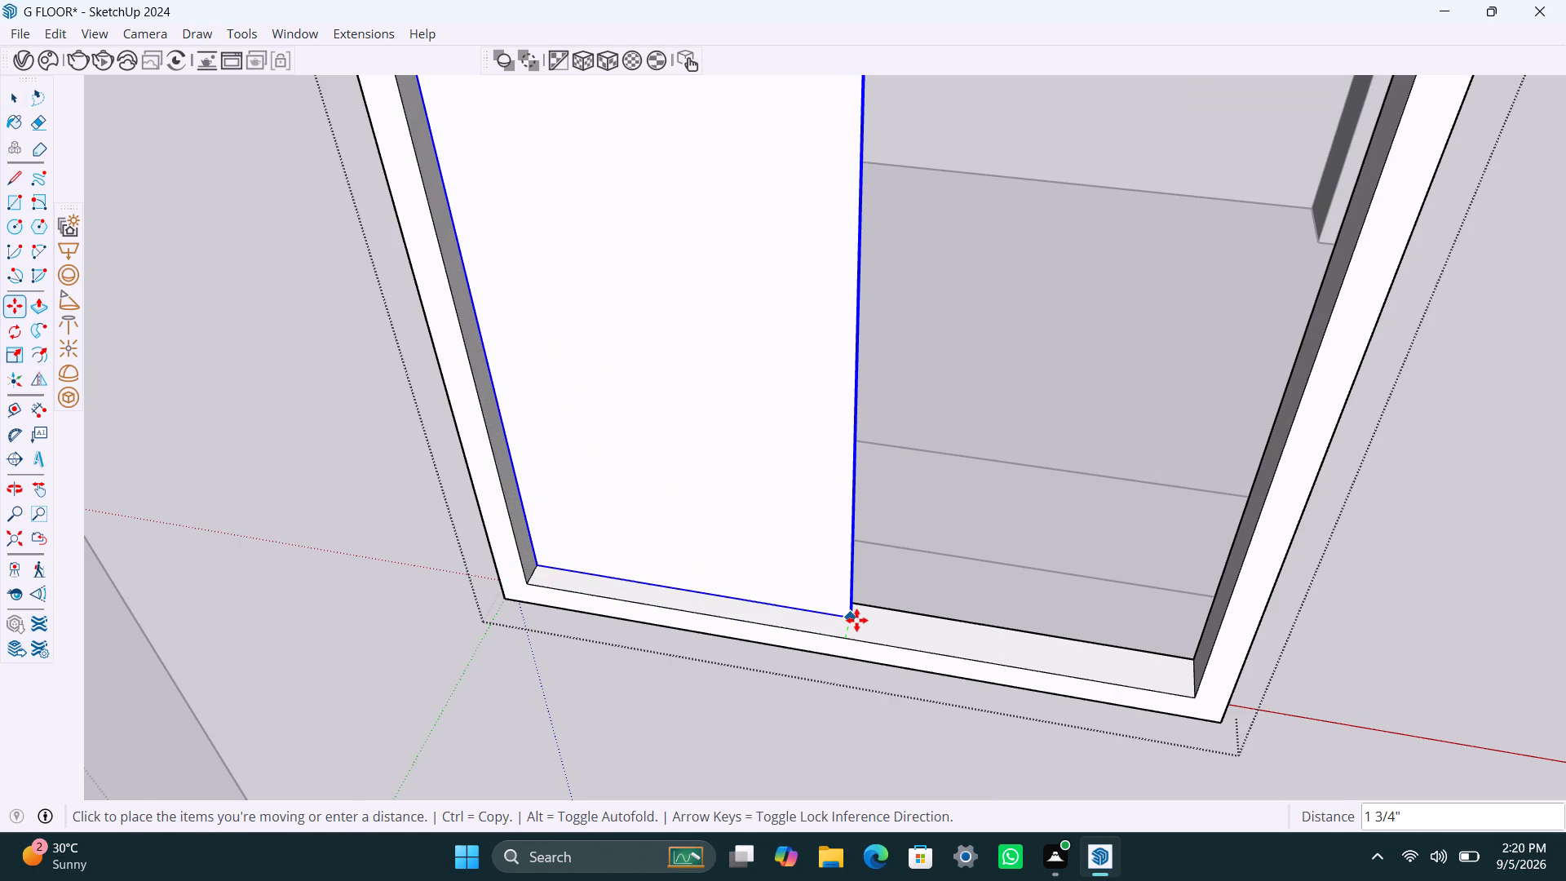
{"action": "left_click", "coordinate": [857, 620]}
Copy the pane across to the bottom corner of the frame's open half.
{"action": "key", "text": "m"}
{"action": "left_click", "coordinate": [852, 618]}
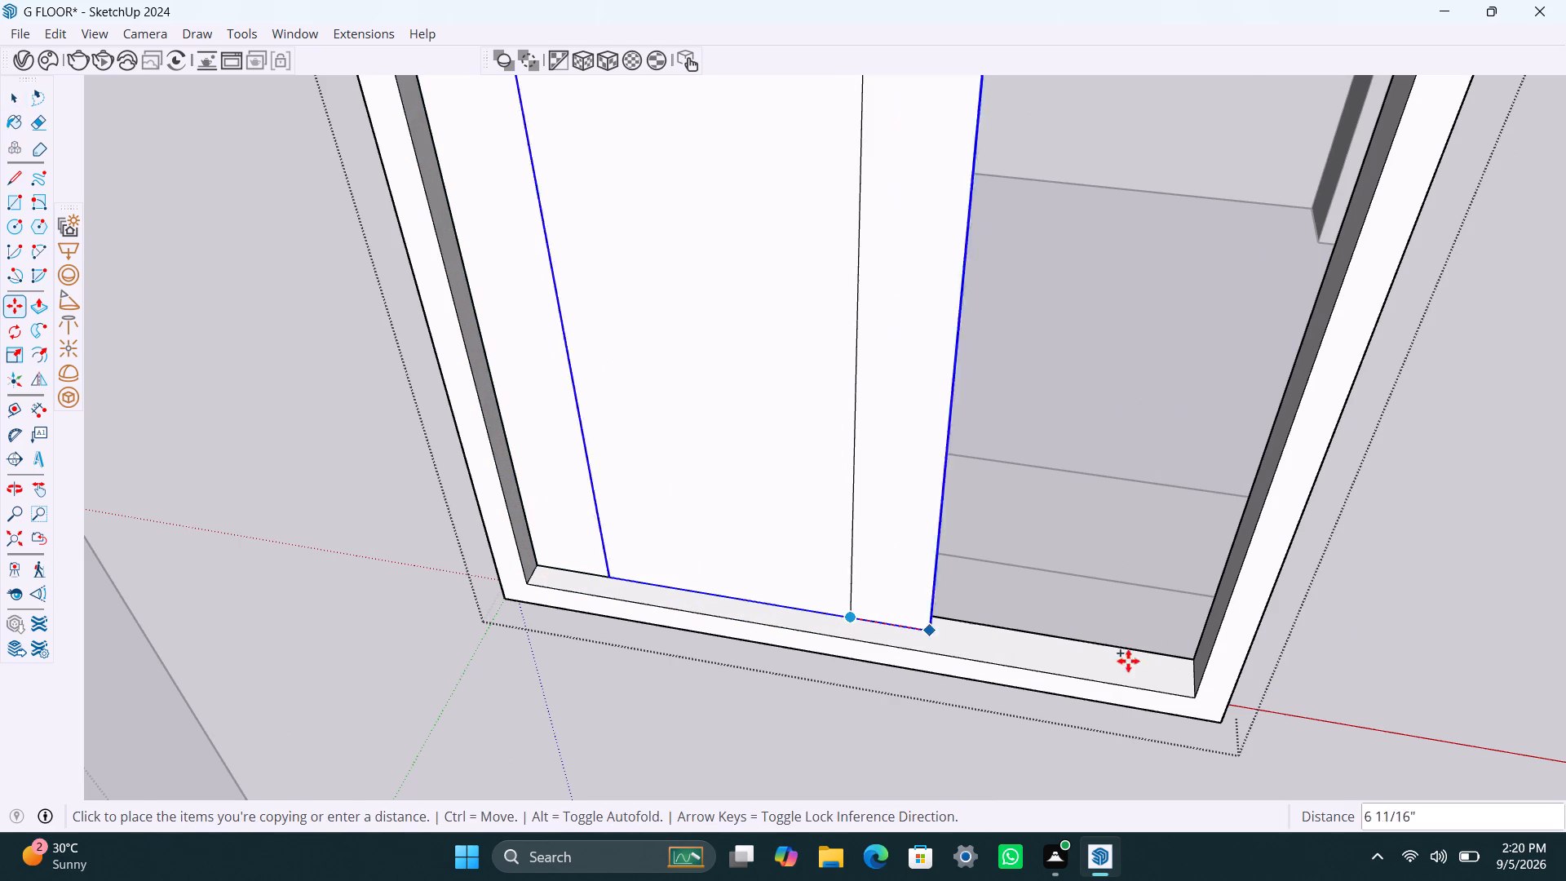
{"action": "left_click", "coordinate": [1193, 691]}
Move the copied pane so its back corner meets the first pane's front corner, and close the window group.
{"action": "scroll", "coordinate": [794, 665], "scroll_direction": "up", "scroll_amount": 5}
{"action": "middle_click_drag", "start_coordinate": [845, 600], "coordinate": [1095, 634]}
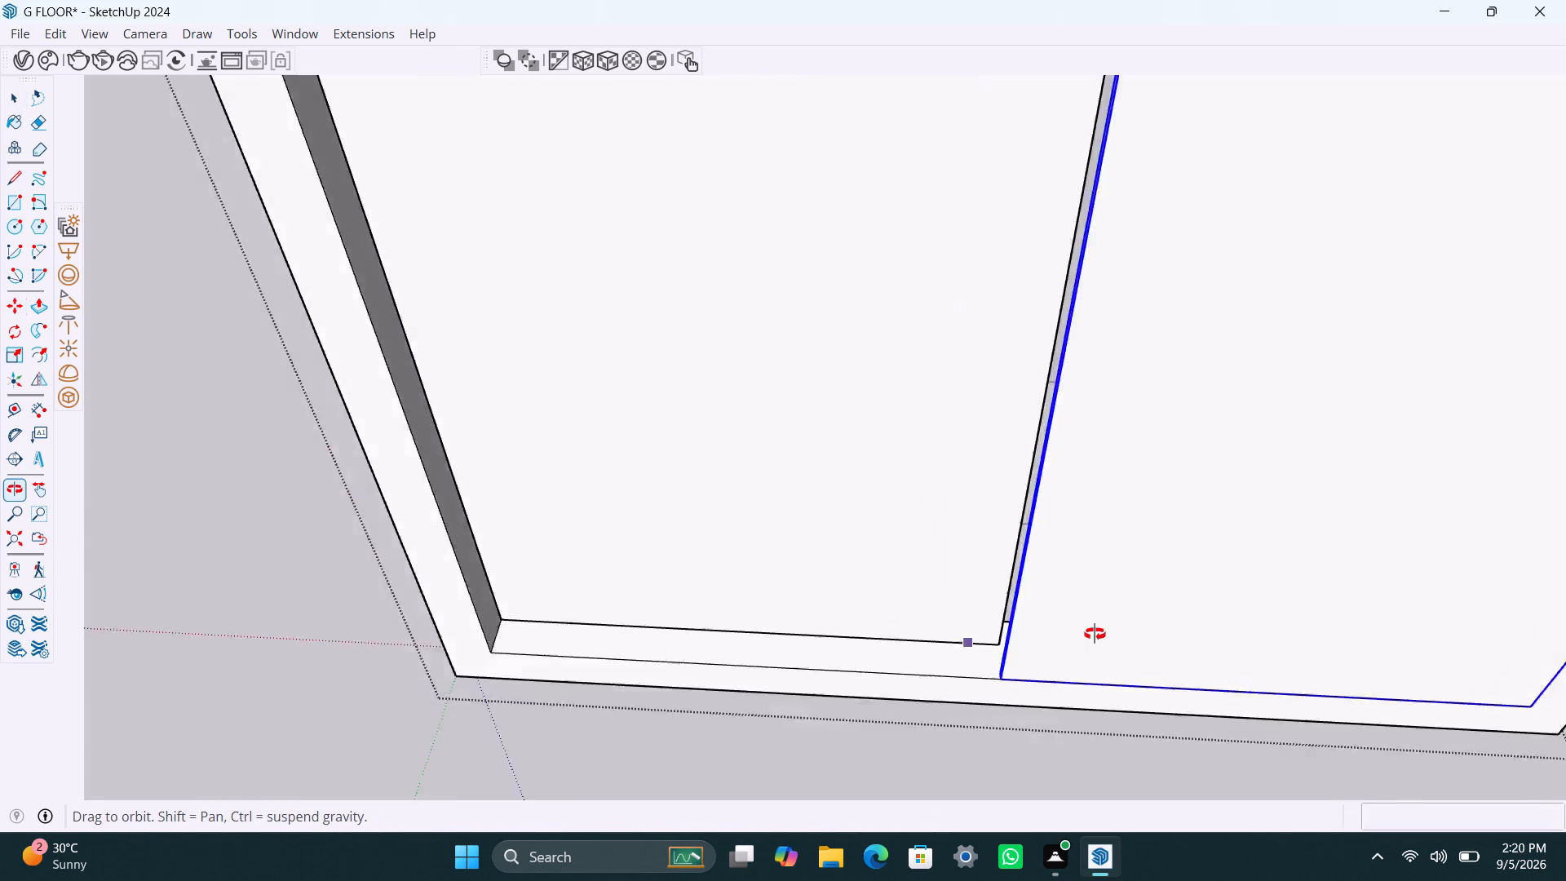
{"action": "middle_click_drag", "start_coordinate": [1095, 634], "coordinate": [1208, 627]}
{"action": "scroll", "coordinate": [1374, 420], "scroll_direction": "up", "scroll_amount": 14}
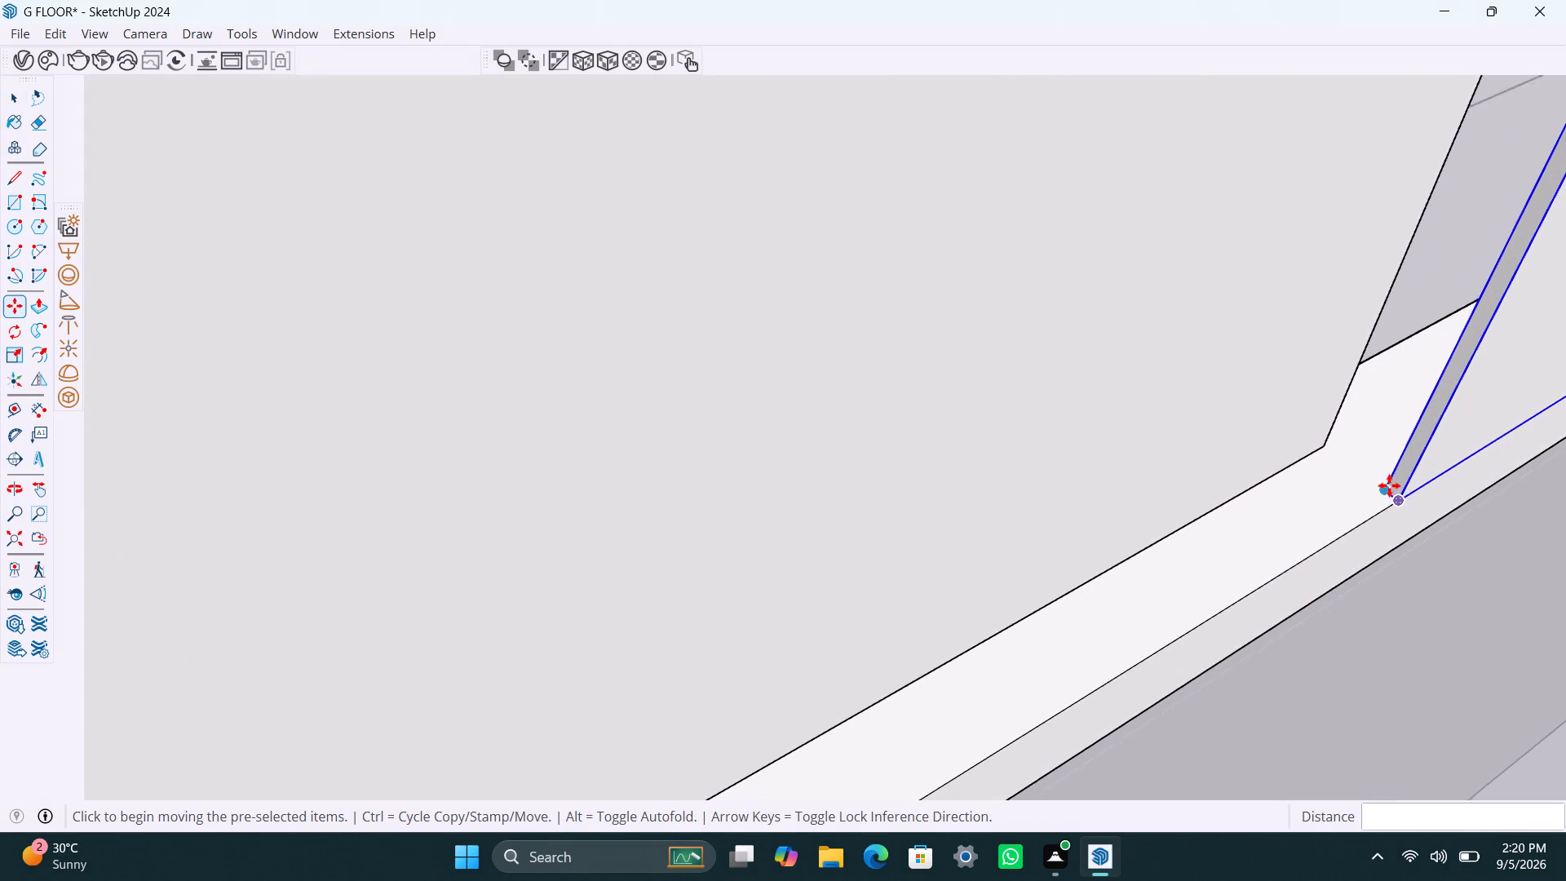
{"action": "left_click", "coordinate": [1387, 485]}
{"action": "left_click", "coordinate": [1299, 433]}
{"action": "scroll", "coordinate": [1216, 512], "scroll_direction": "down", "scroll_amount": 9}
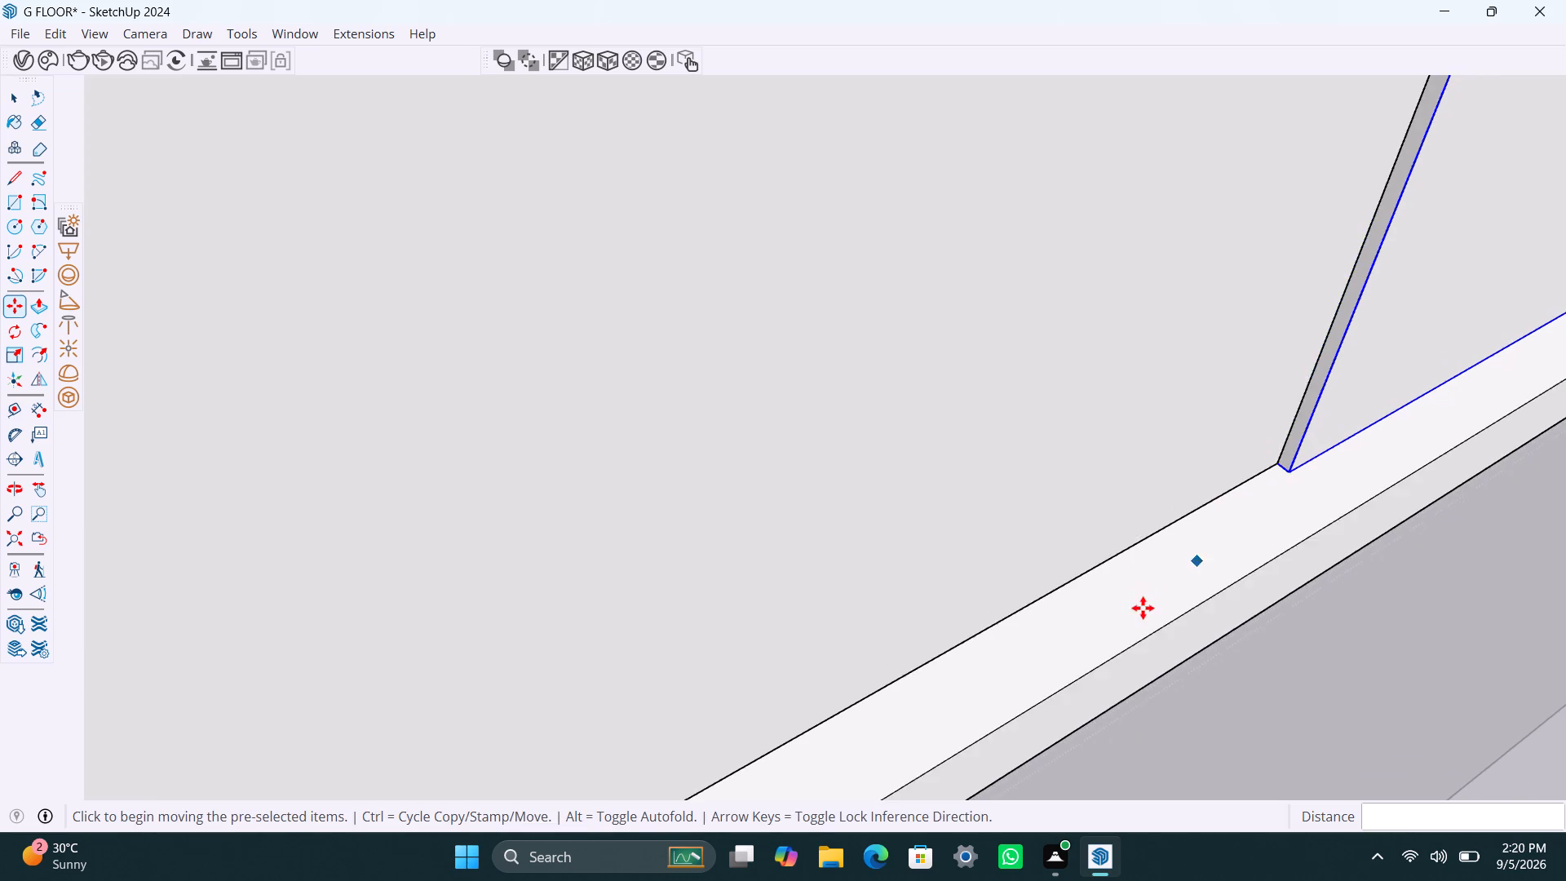
{"action": "scroll", "coordinate": [1143, 608], "scroll_direction": "down", "scroll_amount": 20}
{"action": "scroll", "coordinate": [1143, 608], "scroll_direction": "down", "scroll_amount": 20}
{"action": "scroll", "coordinate": [1143, 608], "scroll_direction": "down", "scroll_amount": 7}
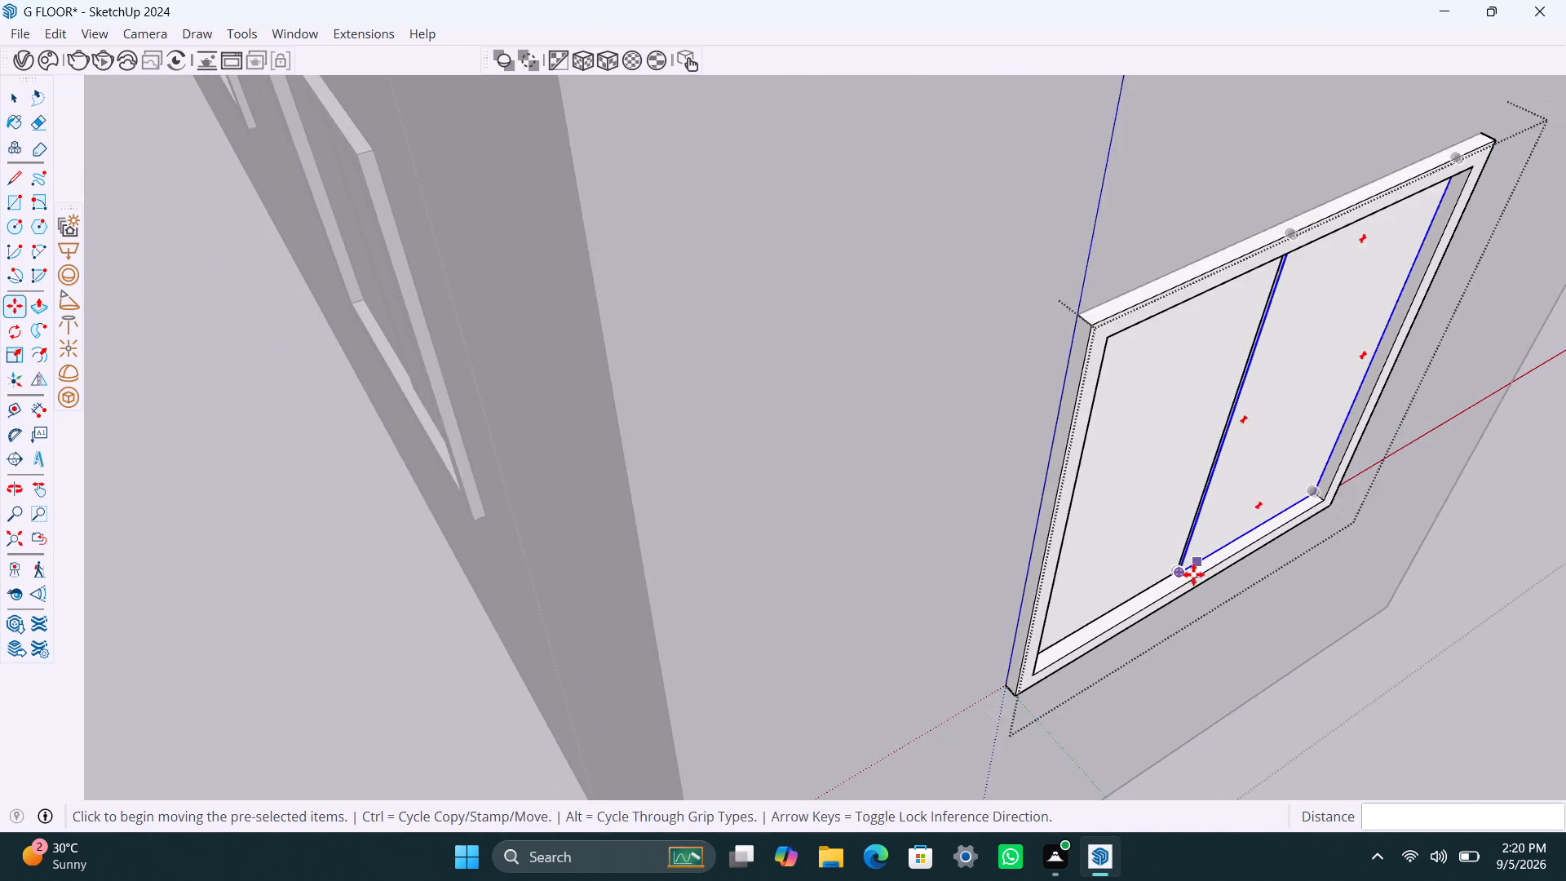
{"action": "scroll", "coordinate": [1193, 574], "scroll_direction": "down", "scroll_amount": 10}
{"action": "middle_click_drag", "start_coordinate": [1219, 540], "coordinate": [966, 489]}
{"action": "scroll", "coordinate": [967, 546], "scroll_direction": "down", "scroll_amount": 8}
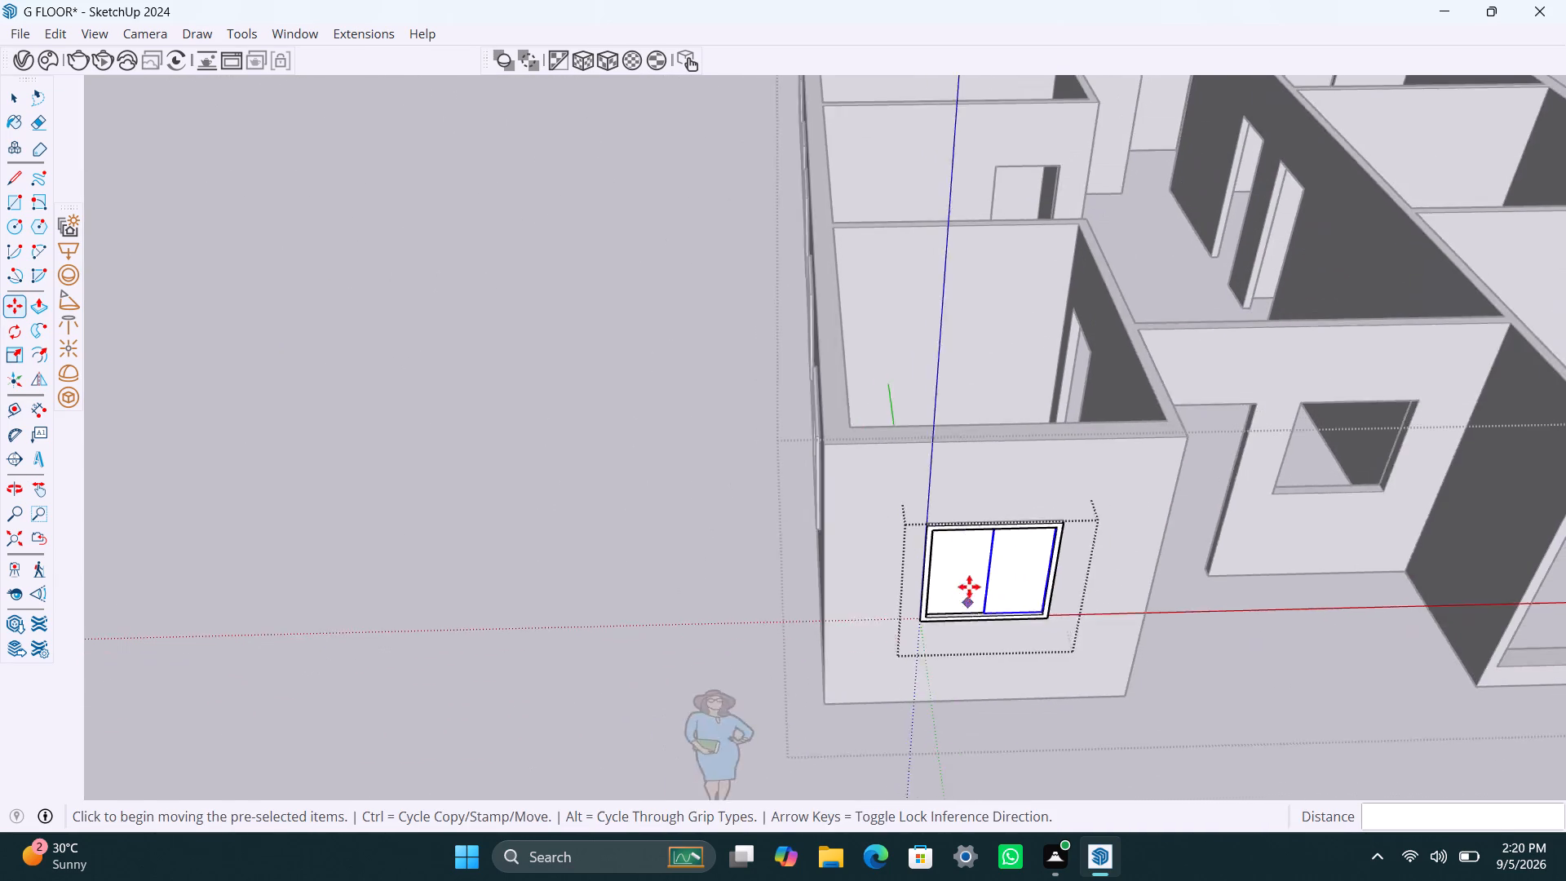
{"action": "scroll", "coordinate": [969, 587], "scroll_direction": "down", "scroll_amount": 3}
{"action": "middle_click_drag", "start_coordinate": [1004, 550], "coordinate": [863, 542]}
{"action": "key", "text": "space"}
{"action": "left_click", "coordinate": [622, 532]}
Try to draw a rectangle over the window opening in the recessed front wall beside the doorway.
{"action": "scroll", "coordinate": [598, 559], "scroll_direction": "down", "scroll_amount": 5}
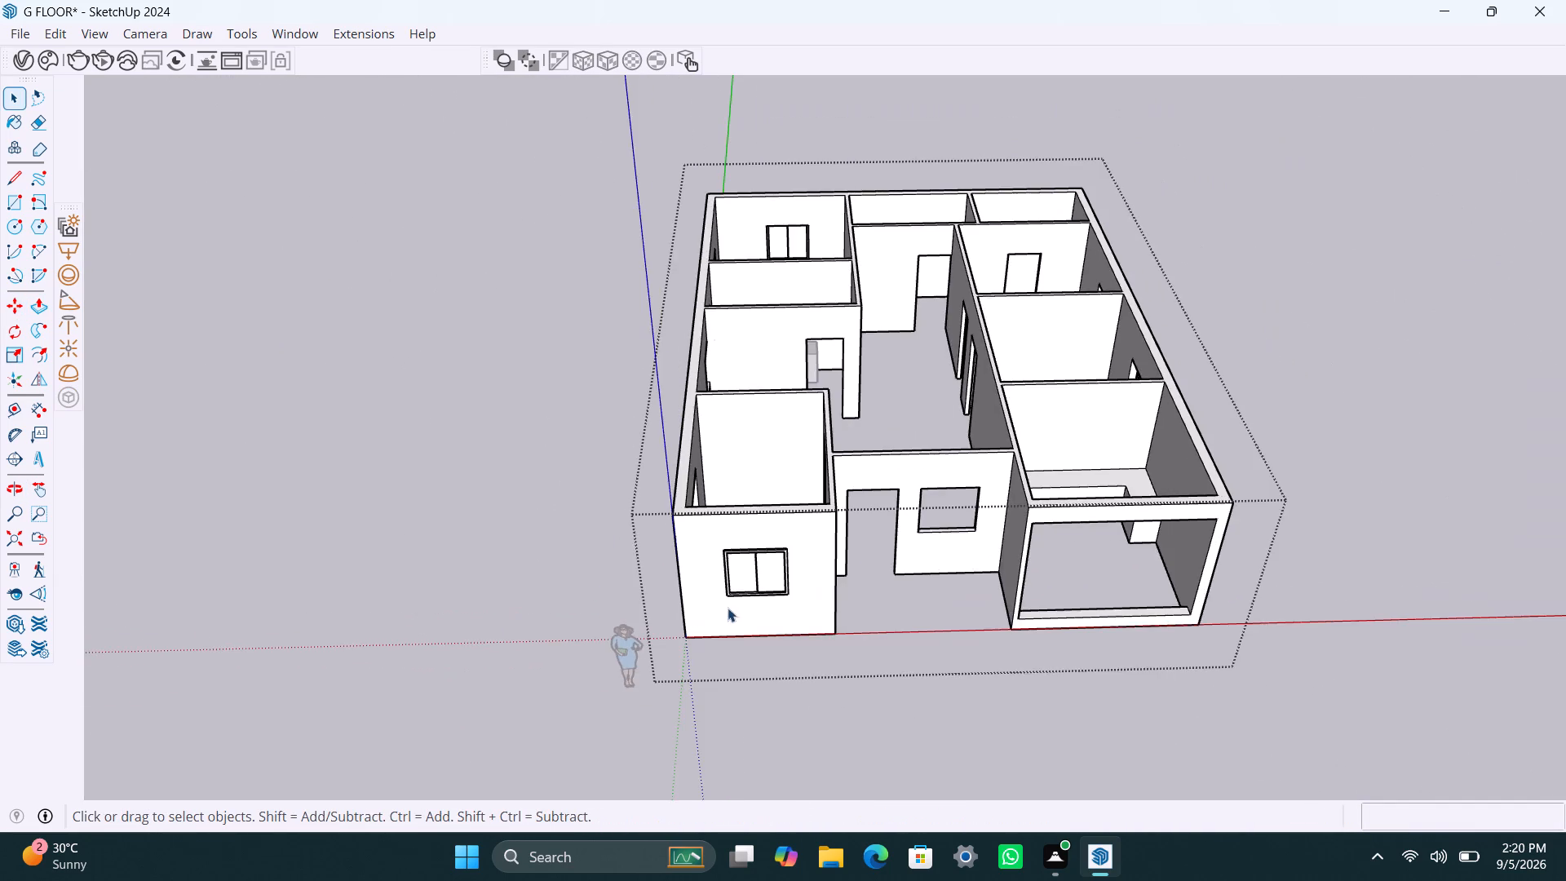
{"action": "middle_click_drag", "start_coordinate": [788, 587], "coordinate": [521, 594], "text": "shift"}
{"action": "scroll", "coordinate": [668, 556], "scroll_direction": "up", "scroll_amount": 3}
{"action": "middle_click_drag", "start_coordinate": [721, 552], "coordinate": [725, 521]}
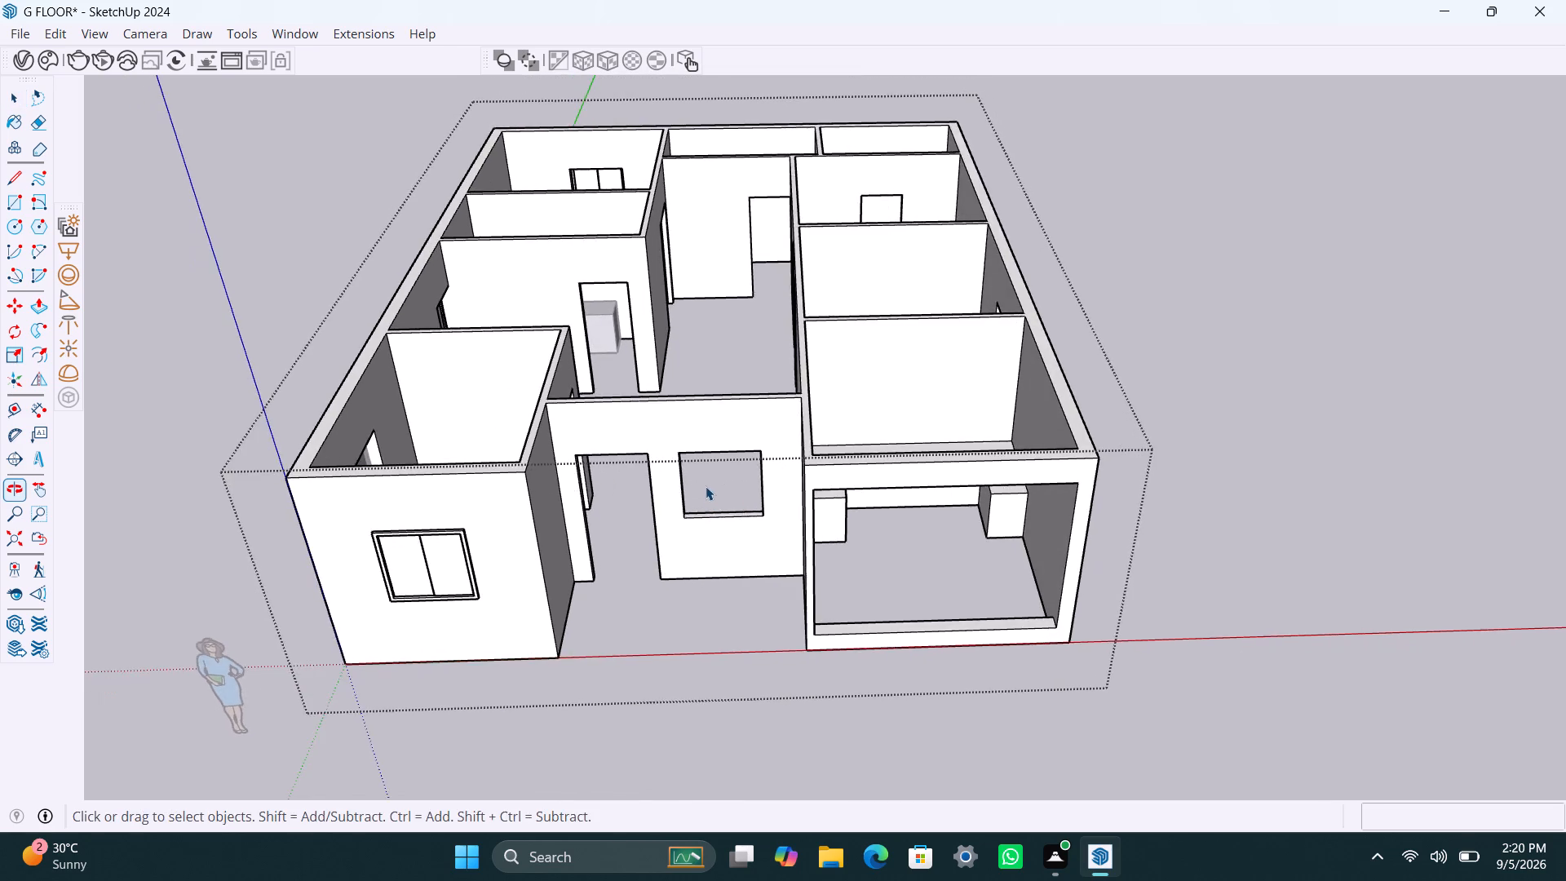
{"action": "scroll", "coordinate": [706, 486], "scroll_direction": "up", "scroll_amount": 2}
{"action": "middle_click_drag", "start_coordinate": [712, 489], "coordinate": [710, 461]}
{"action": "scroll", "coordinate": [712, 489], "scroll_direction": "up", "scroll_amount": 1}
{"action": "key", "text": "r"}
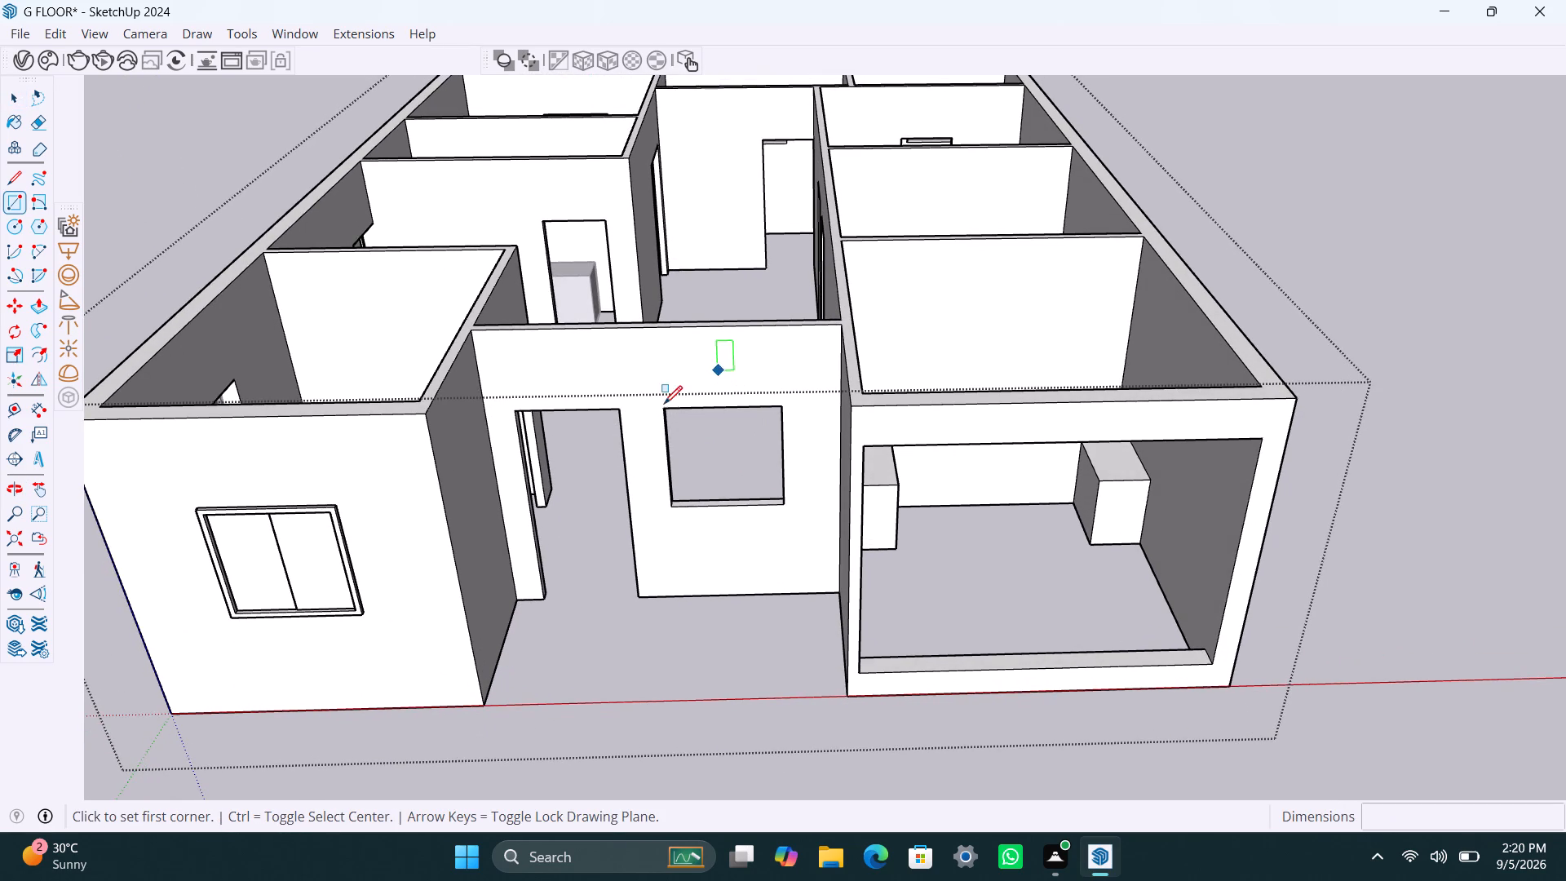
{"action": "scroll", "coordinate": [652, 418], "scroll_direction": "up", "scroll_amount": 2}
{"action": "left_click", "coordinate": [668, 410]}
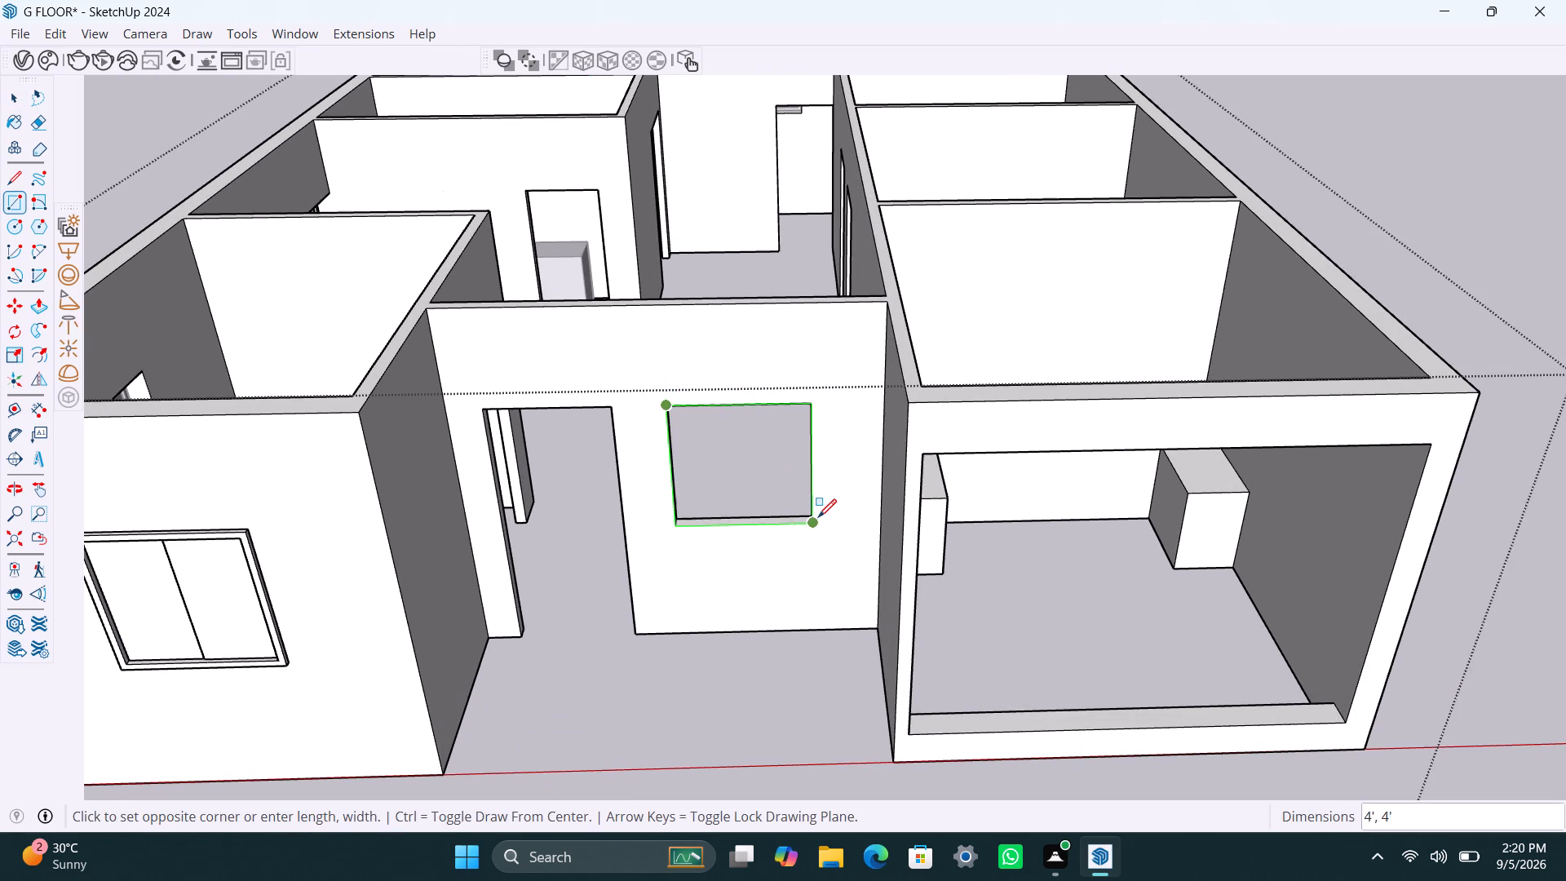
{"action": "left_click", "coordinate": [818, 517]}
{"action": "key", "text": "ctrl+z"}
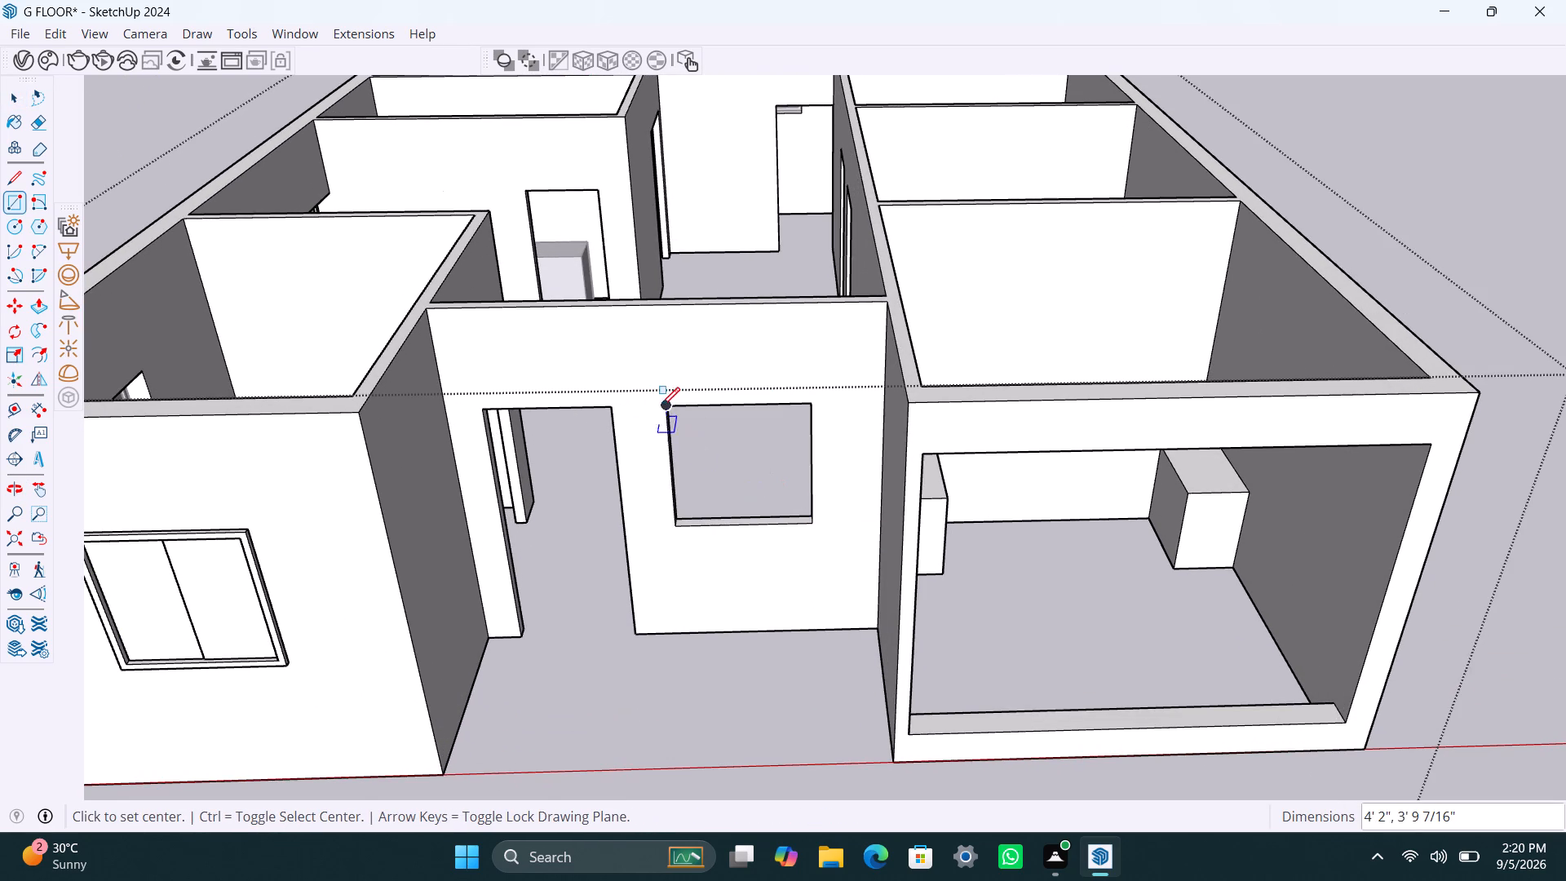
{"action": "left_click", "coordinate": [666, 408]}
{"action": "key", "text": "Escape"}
Draw a rectangle about 4' by 4' over the window opening beside the front doorway and group it.
{"action": "key", "text": "r"}
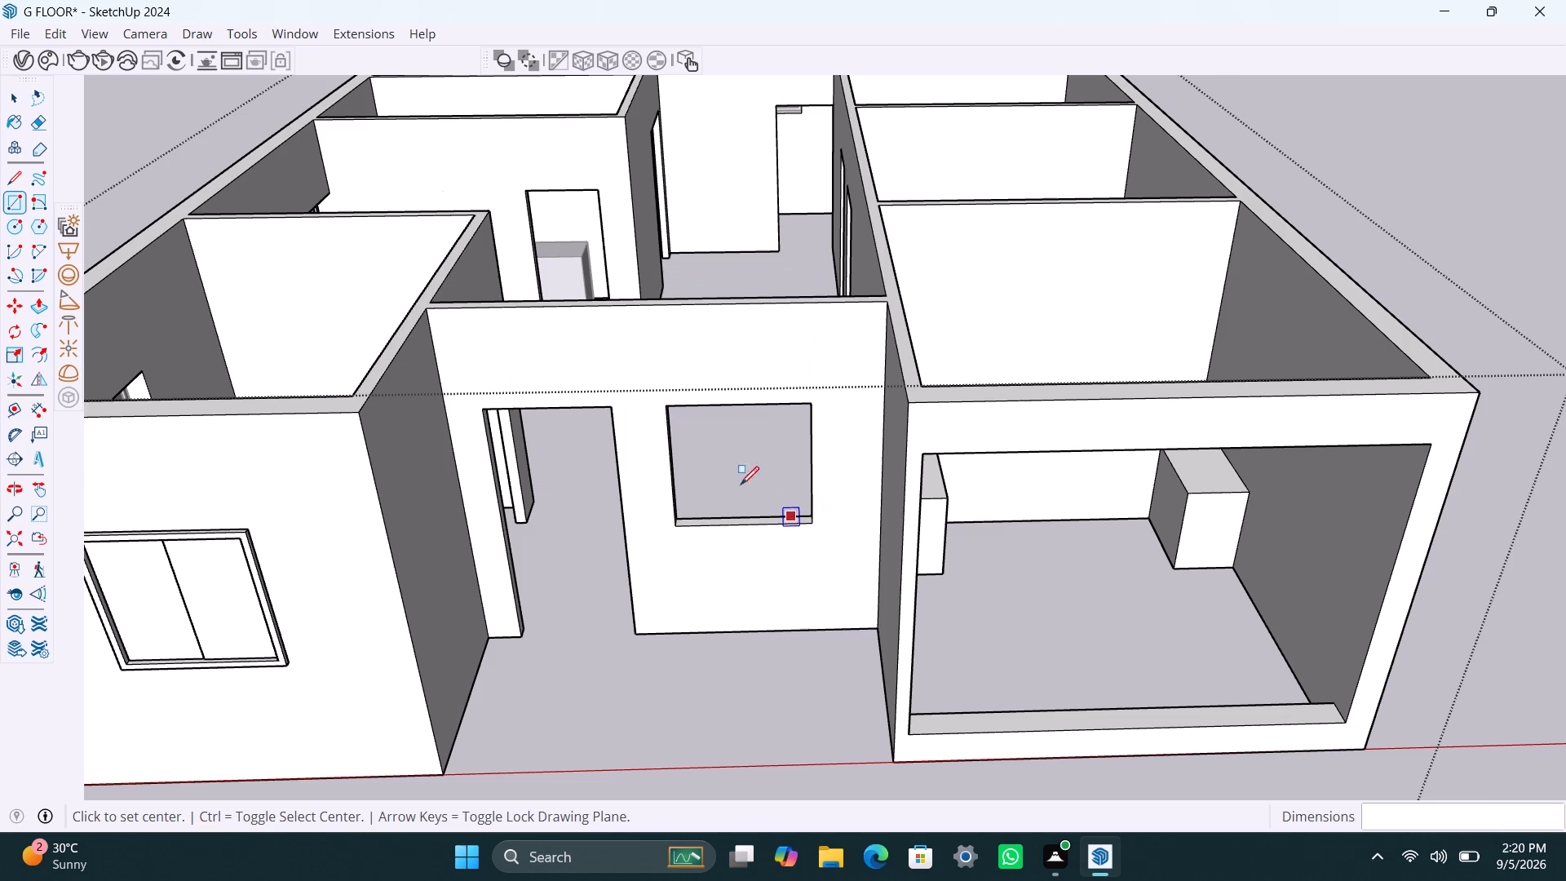
{"action": "left_click", "coordinate": [668, 404]}
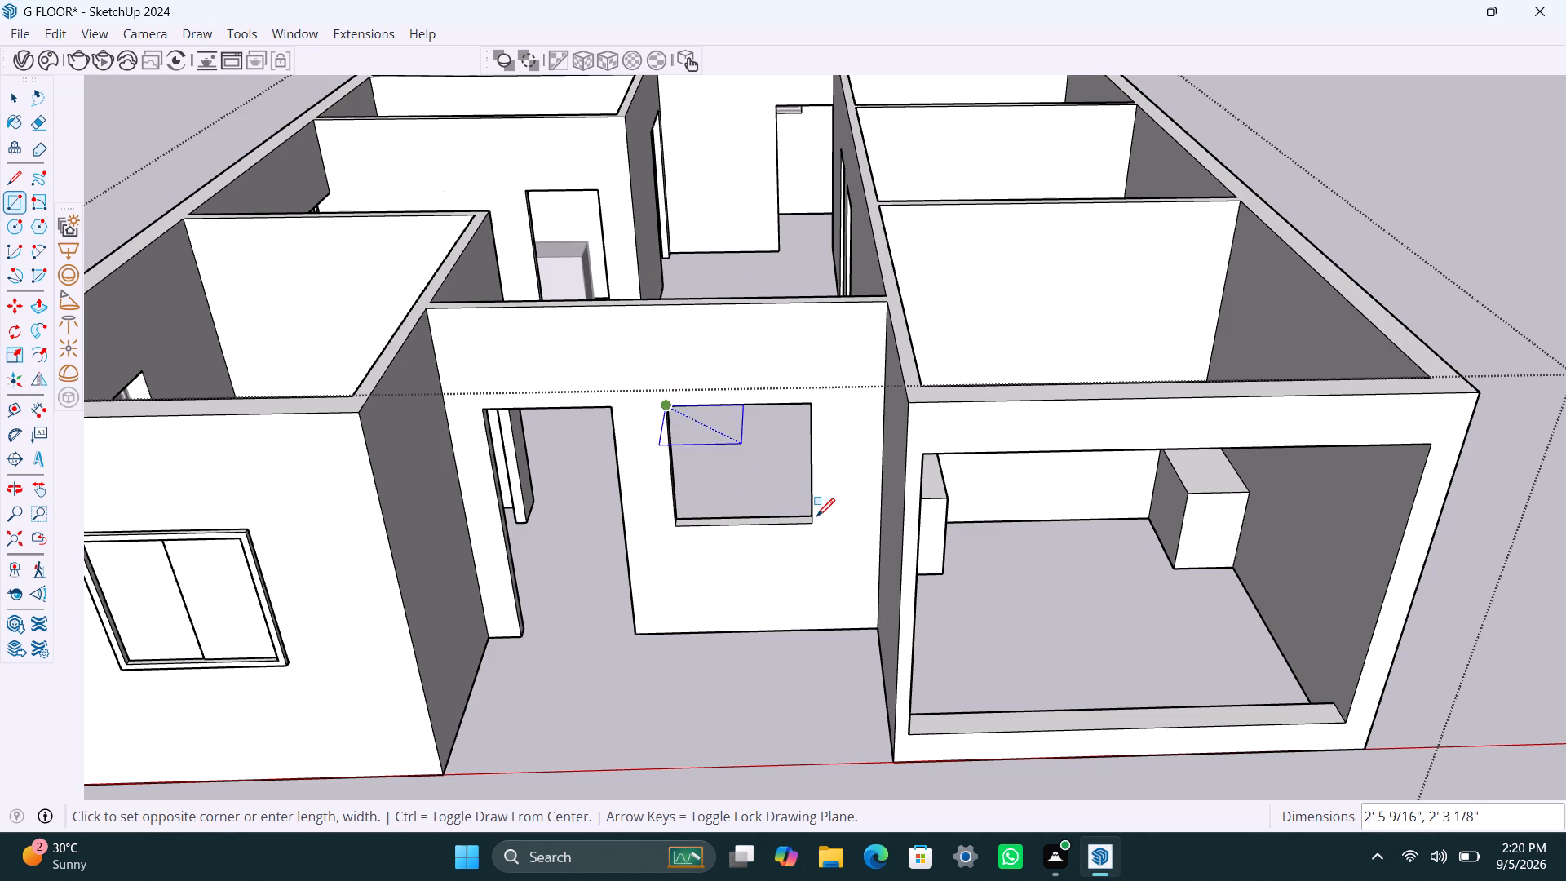
{"action": "left_click", "coordinate": [812, 516]}
{"action": "key", "text": "space"}
{"action": "double_click", "coordinate": [745, 471]}
{"action": "right_click", "coordinate": [745, 467]}
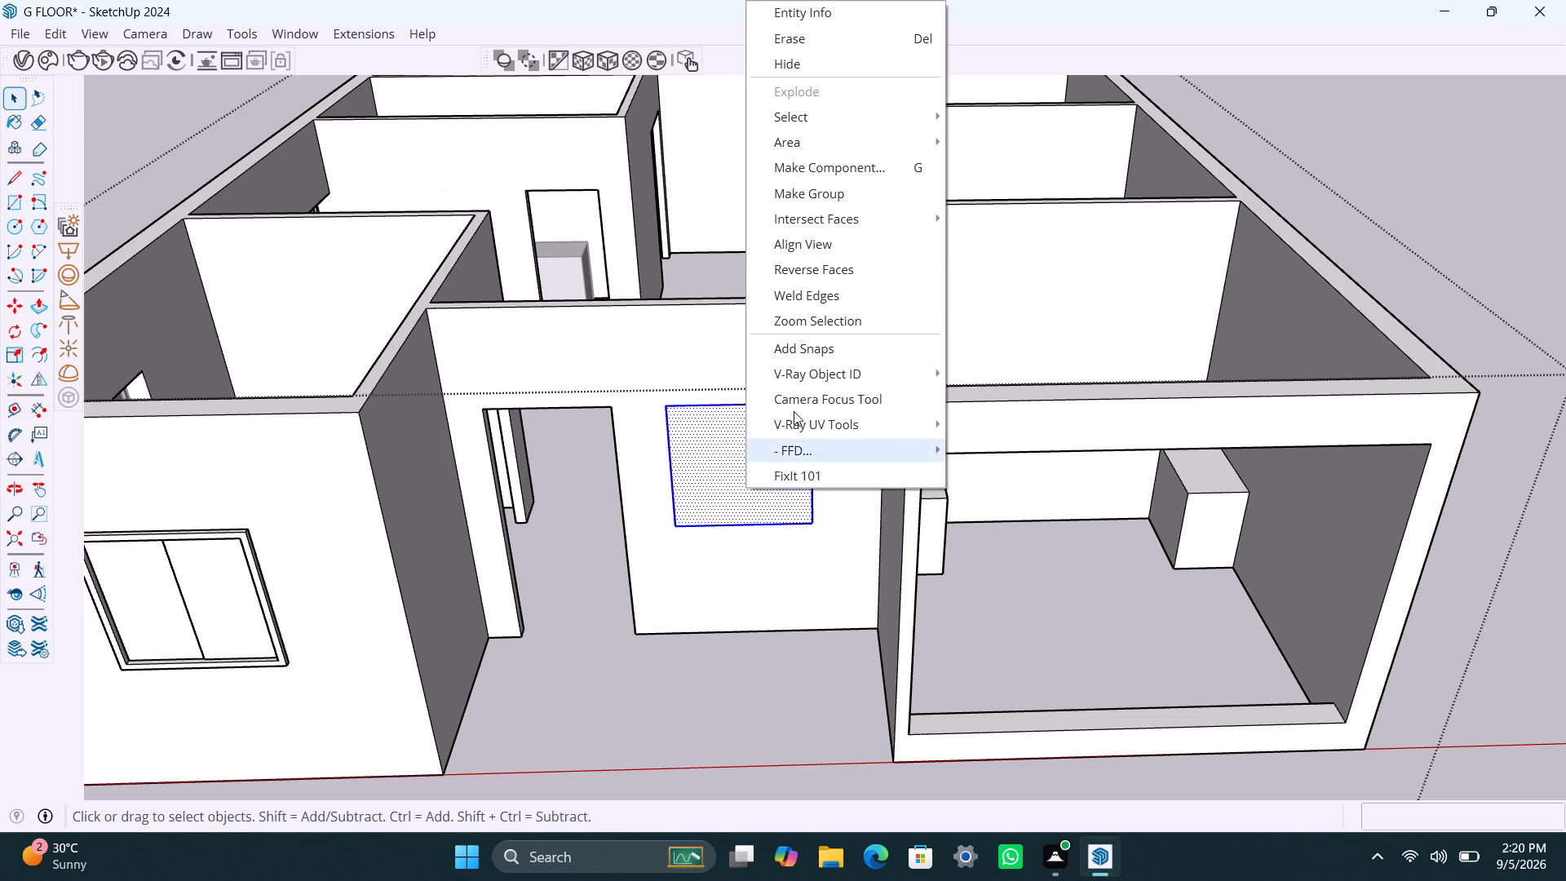
{"action": "left_click", "coordinate": [789, 200]}
Inside the new group, offset the rectangle's edges 2" inward and delete the inner face to leave a frame outline.
{"action": "left_click", "coordinate": [688, 467]}
{"action": "triple_click", "coordinate": [688, 461]}
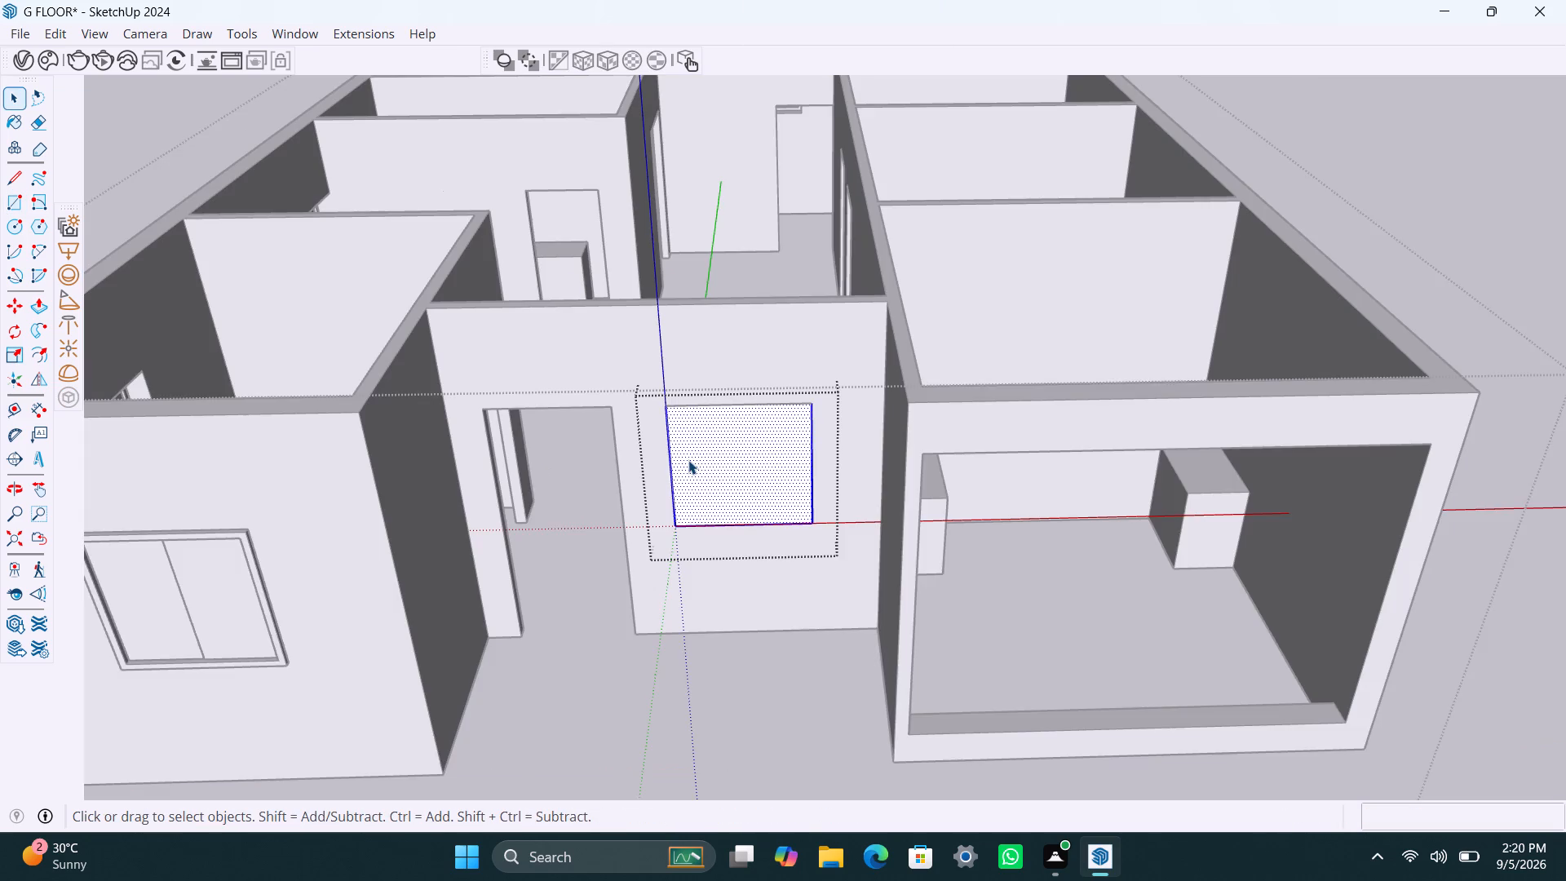
{"action": "scroll", "coordinate": [688, 458], "scroll_direction": "up", "scroll_amount": 1}
{"action": "key", "text": "f"}
{"action": "left_click", "coordinate": [688, 430]}
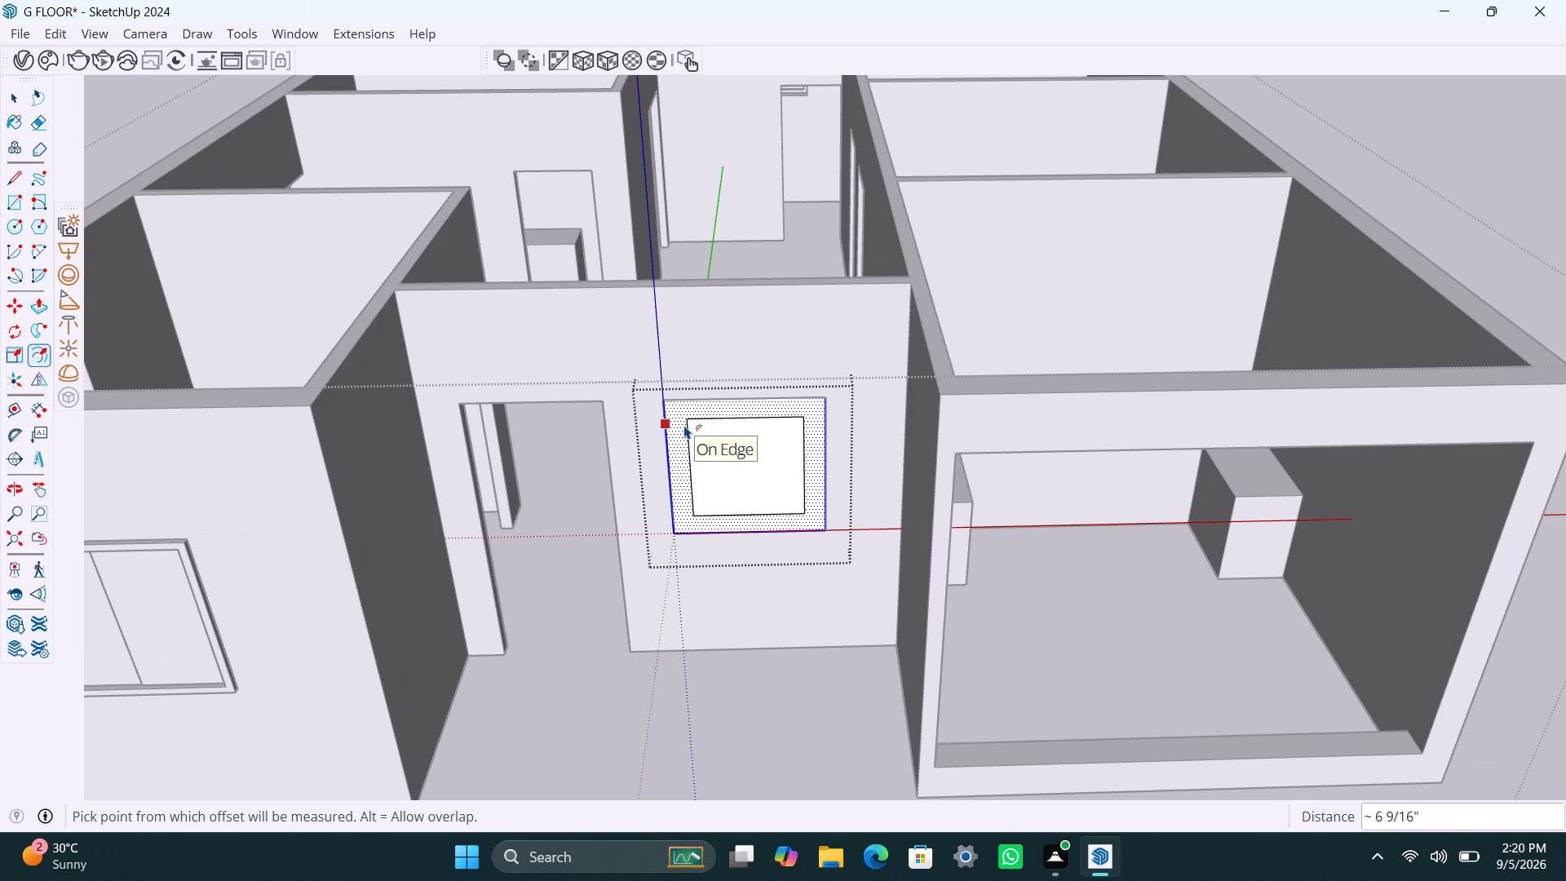
{"action": "type", "text": "2\""}
{"action": "key", "text": "Return"}
{"action": "key", "text": "space"}
{"action": "left_click", "coordinate": [731, 468]}
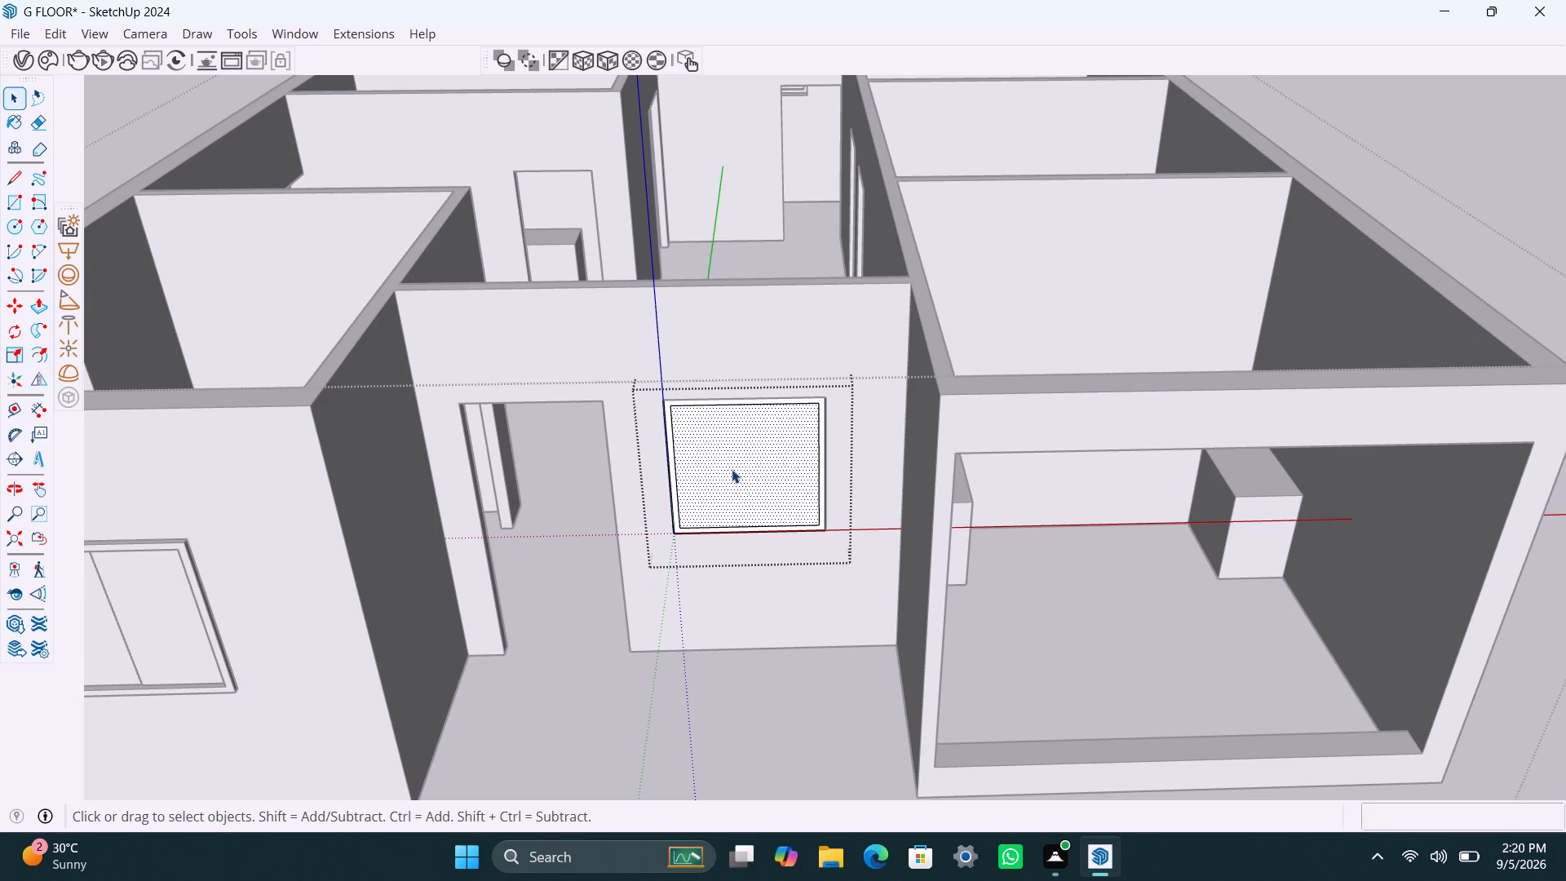
{"action": "key", "text": "Delete"}
Extrude the new frame's face 1.5", and extrude it a further 1.5".
{"action": "scroll", "coordinate": [683, 507], "scroll_direction": "up", "scroll_amount": 8}
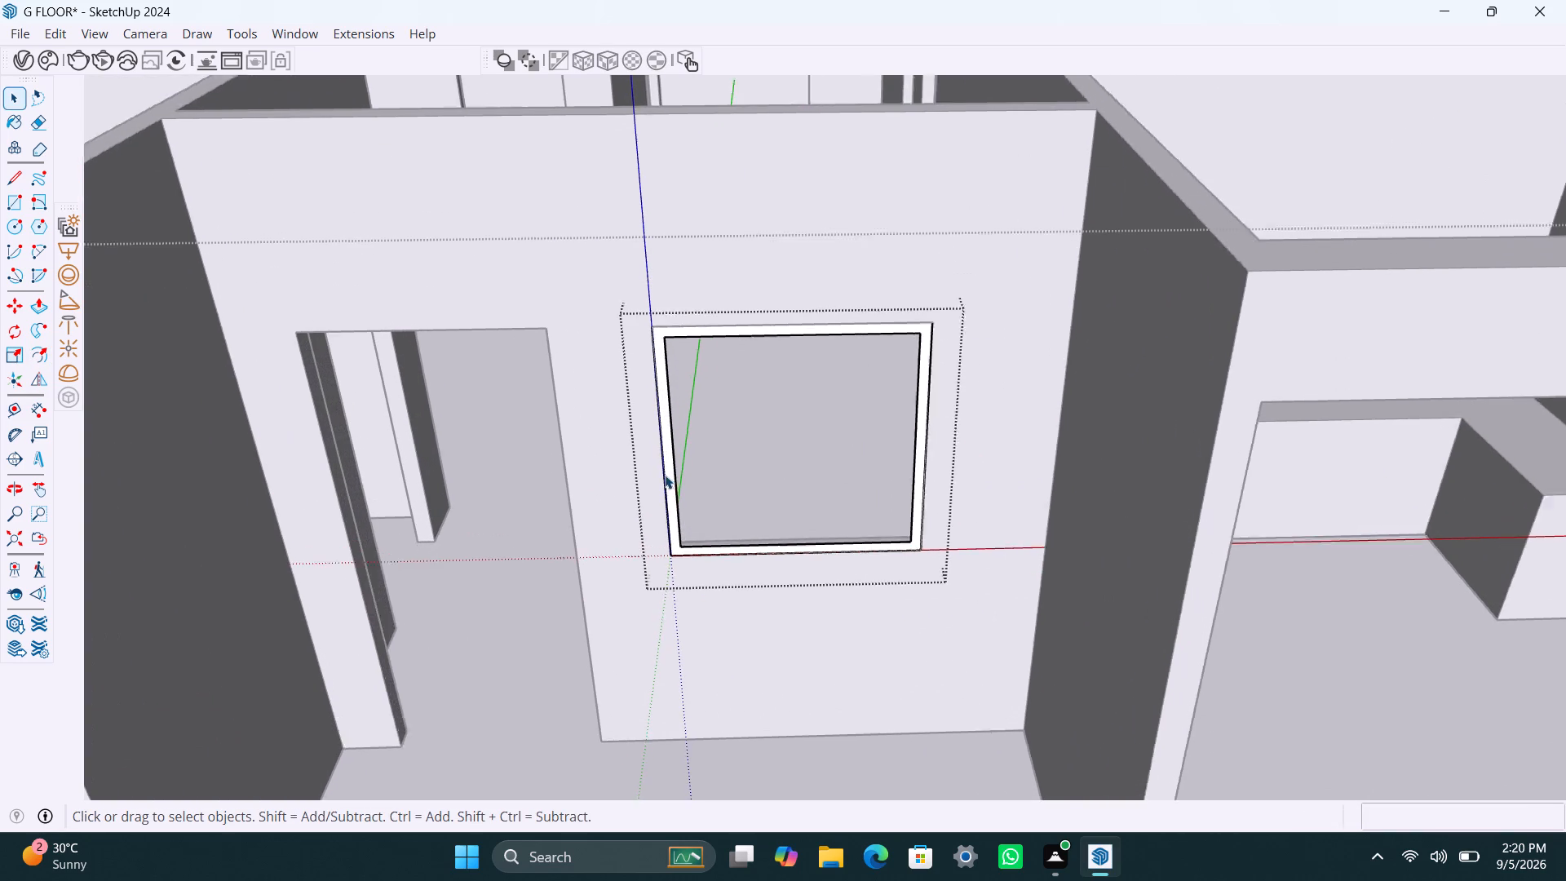
{"action": "scroll", "coordinate": [665, 475], "scroll_direction": "up", "scroll_amount": 2}
{"action": "left_click", "coordinate": [670, 440]}
{"action": "key", "text": "p"}
{"action": "left_click", "coordinate": [670, 440]}
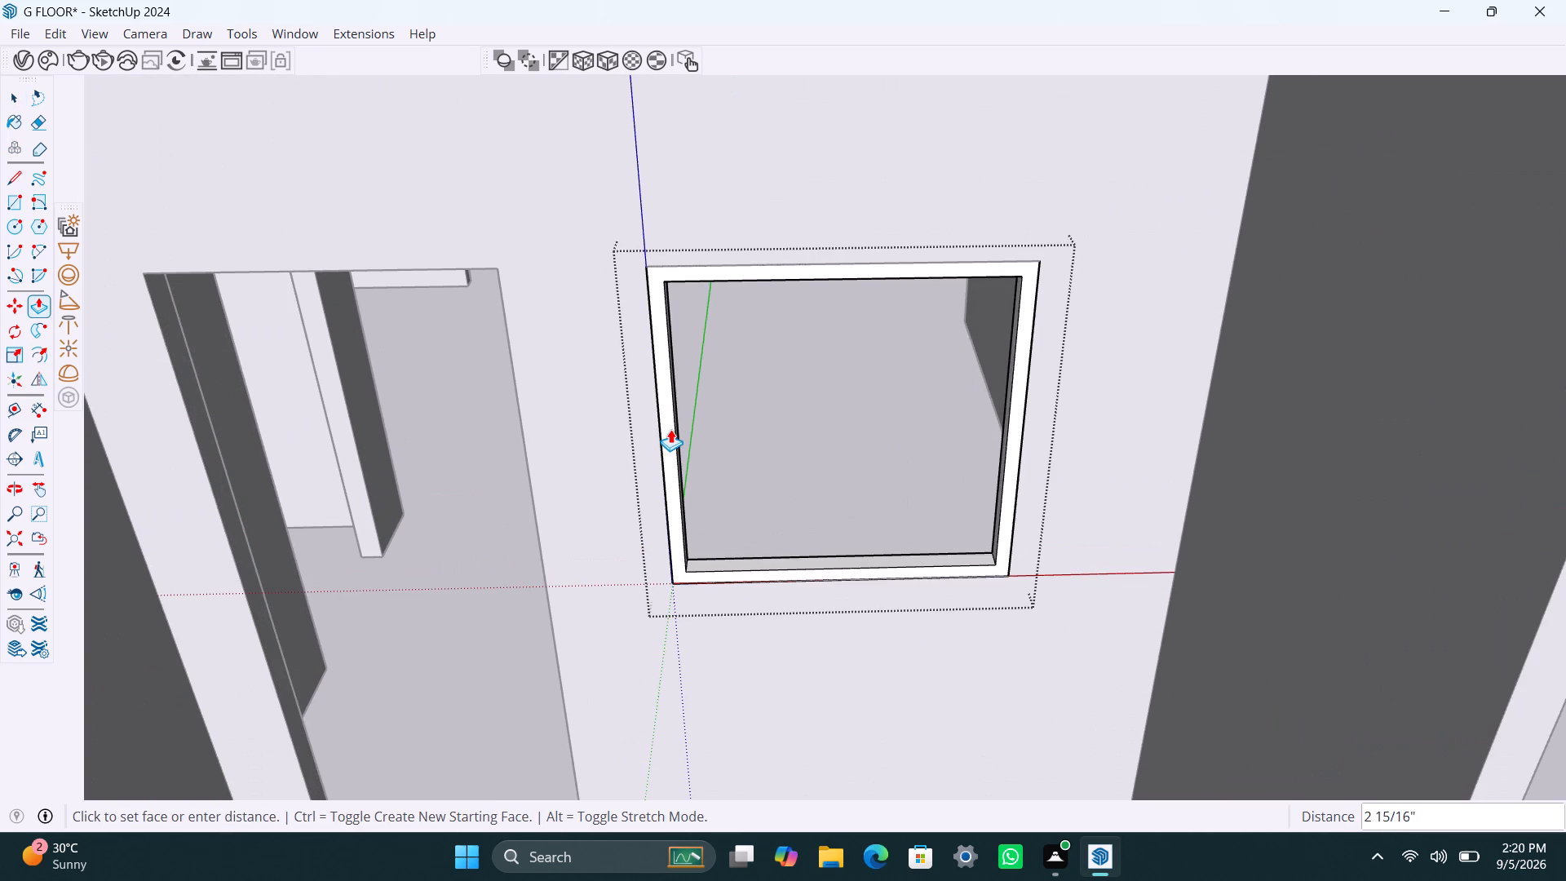
{"action": "type", "text": "1."}
{"action": "type", "text": "5\""}
{"action": "key", "text": "Return"}
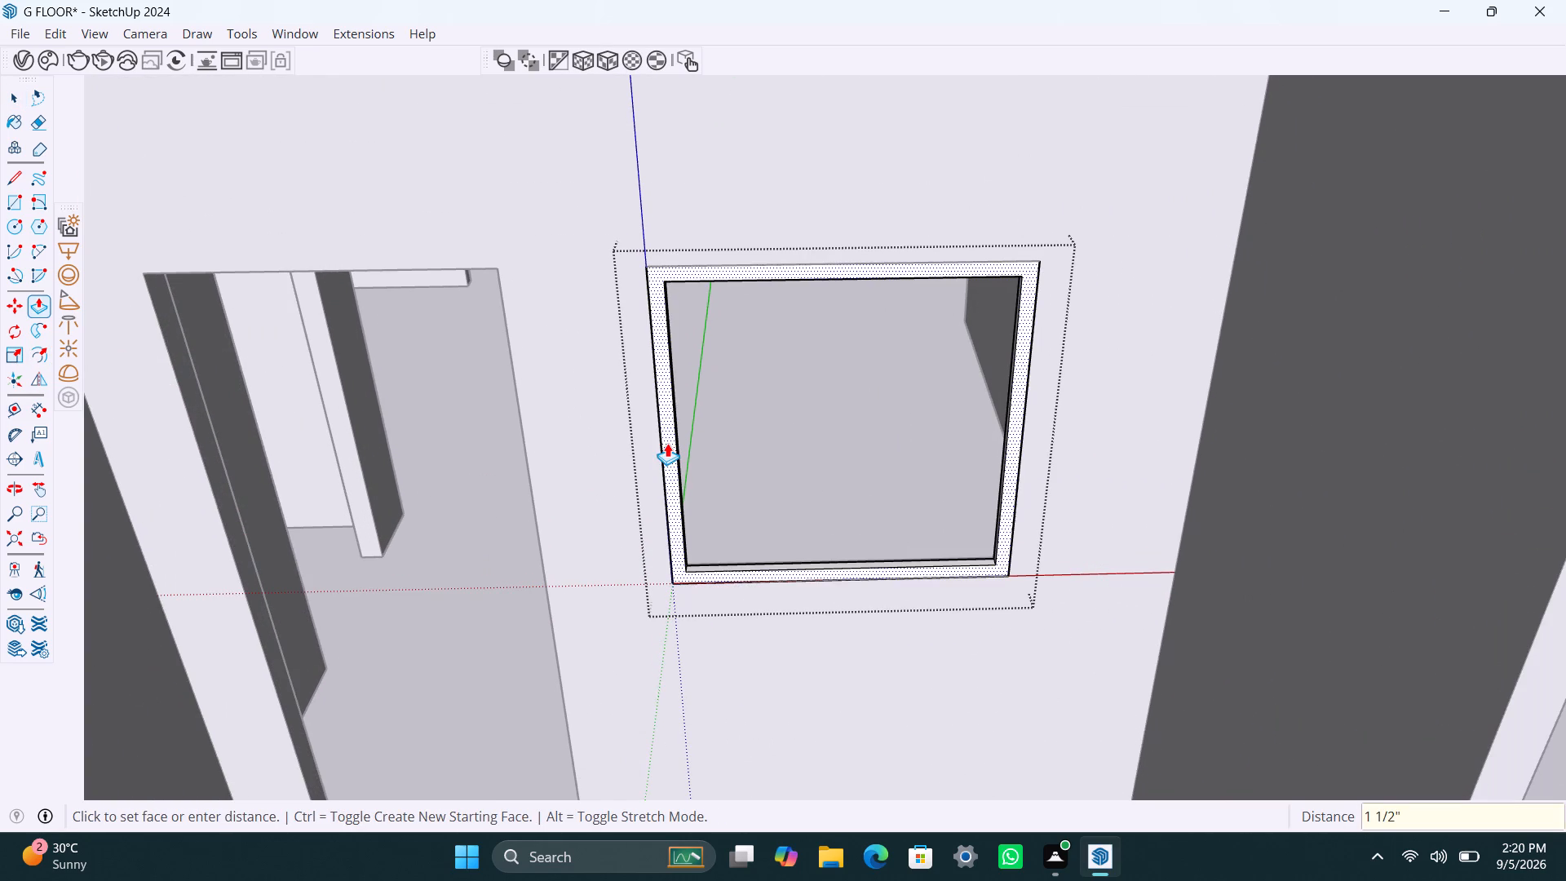
{"action": "left_click", "coordinate": [667, 443]}
{"action": "key", "text": "1"}
{"action": "type", "text": ".5\""}
{"action": "key", "text": "Return"}
{"action": "key", "text": "space"}
Draw a 1' 10" by 3' 8" pane rectangle from the frame's inner top corner to the bottom edge's midpoint and delete the other half's face.
{"action": "type", "text": "r"}
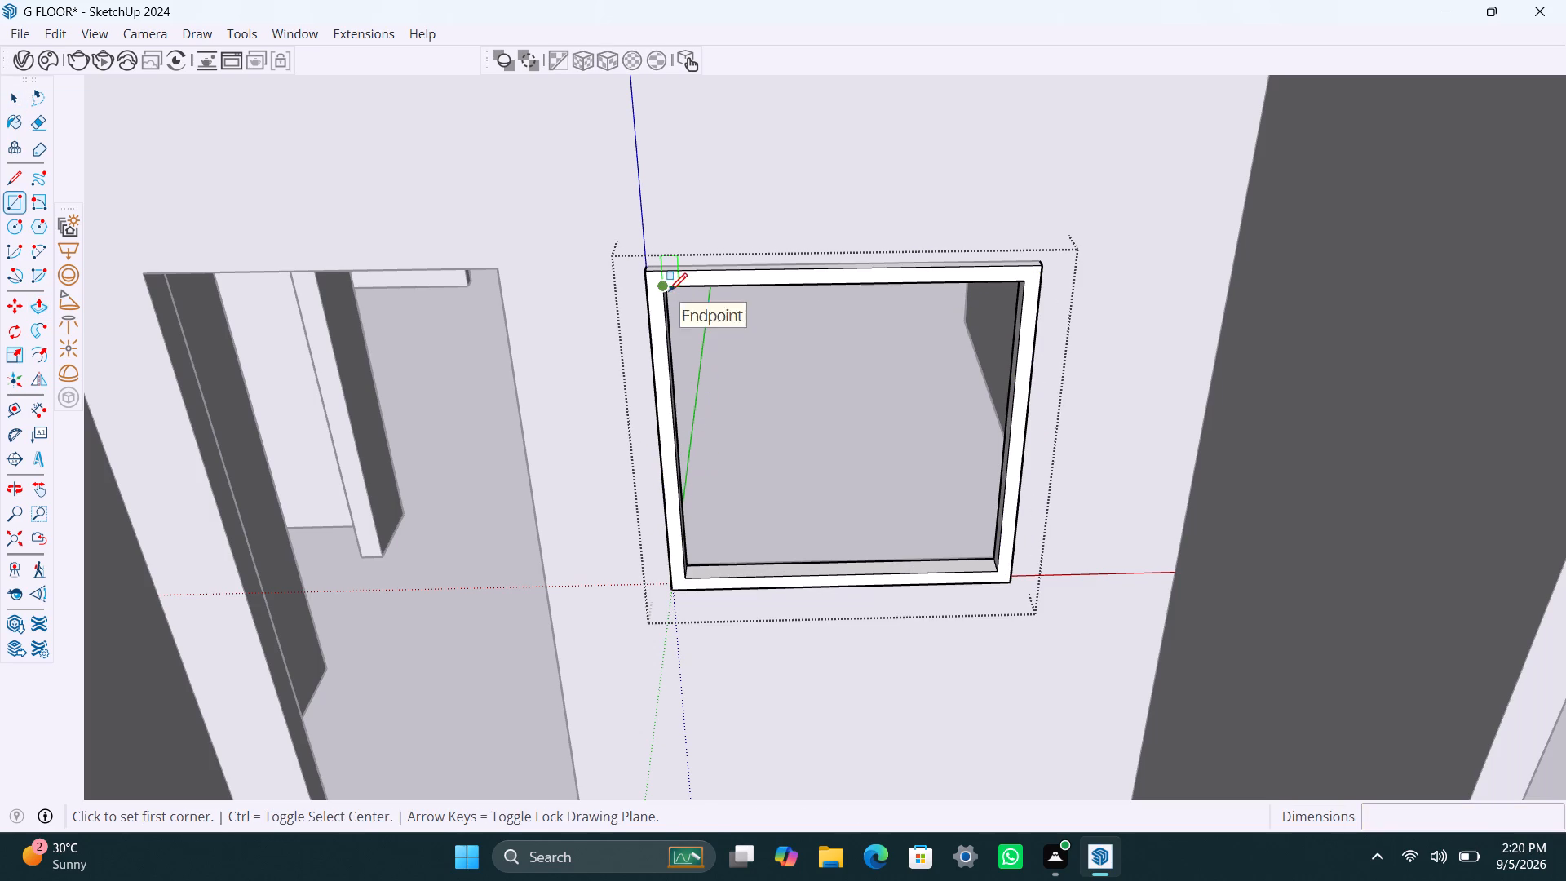
{"action": "left_click", "coordinate": [669, 290]}
{"action": "left_click", "coordinate": [847, 570]}
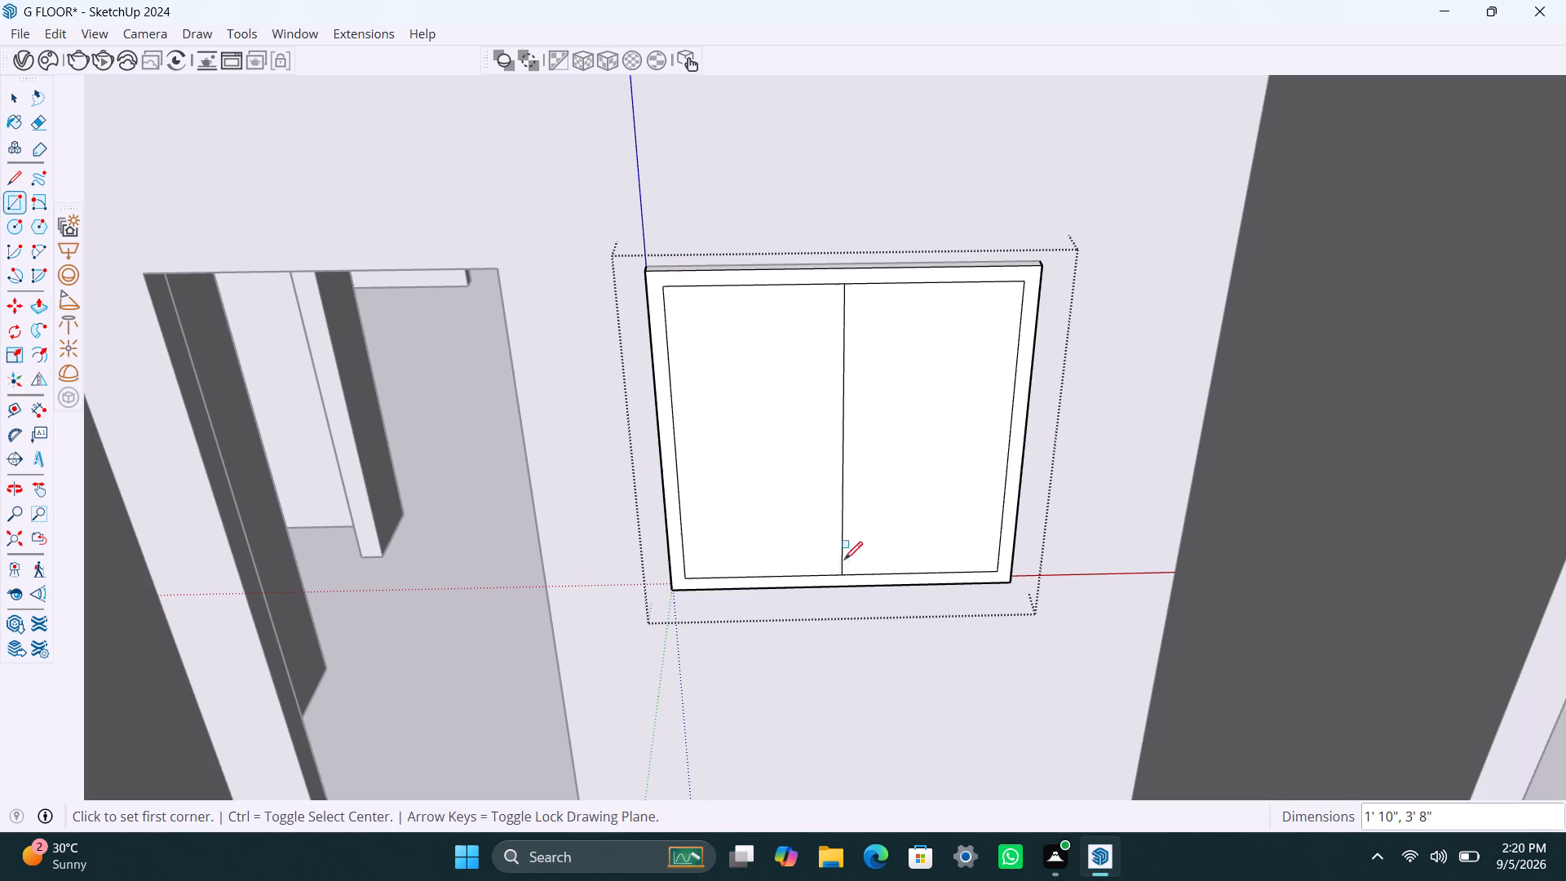
{"action": "key", "text": "space"}
{"action": "left_click", "coordinate": [900, 487]}
{"action": "key", "text": "Delete"}
Select only the remaining pane face with its edges and make it a group.
{"action": "double_click", "coordinate": [764, 494]}
{"action": "left_click", "coordinate": [773, 486]}
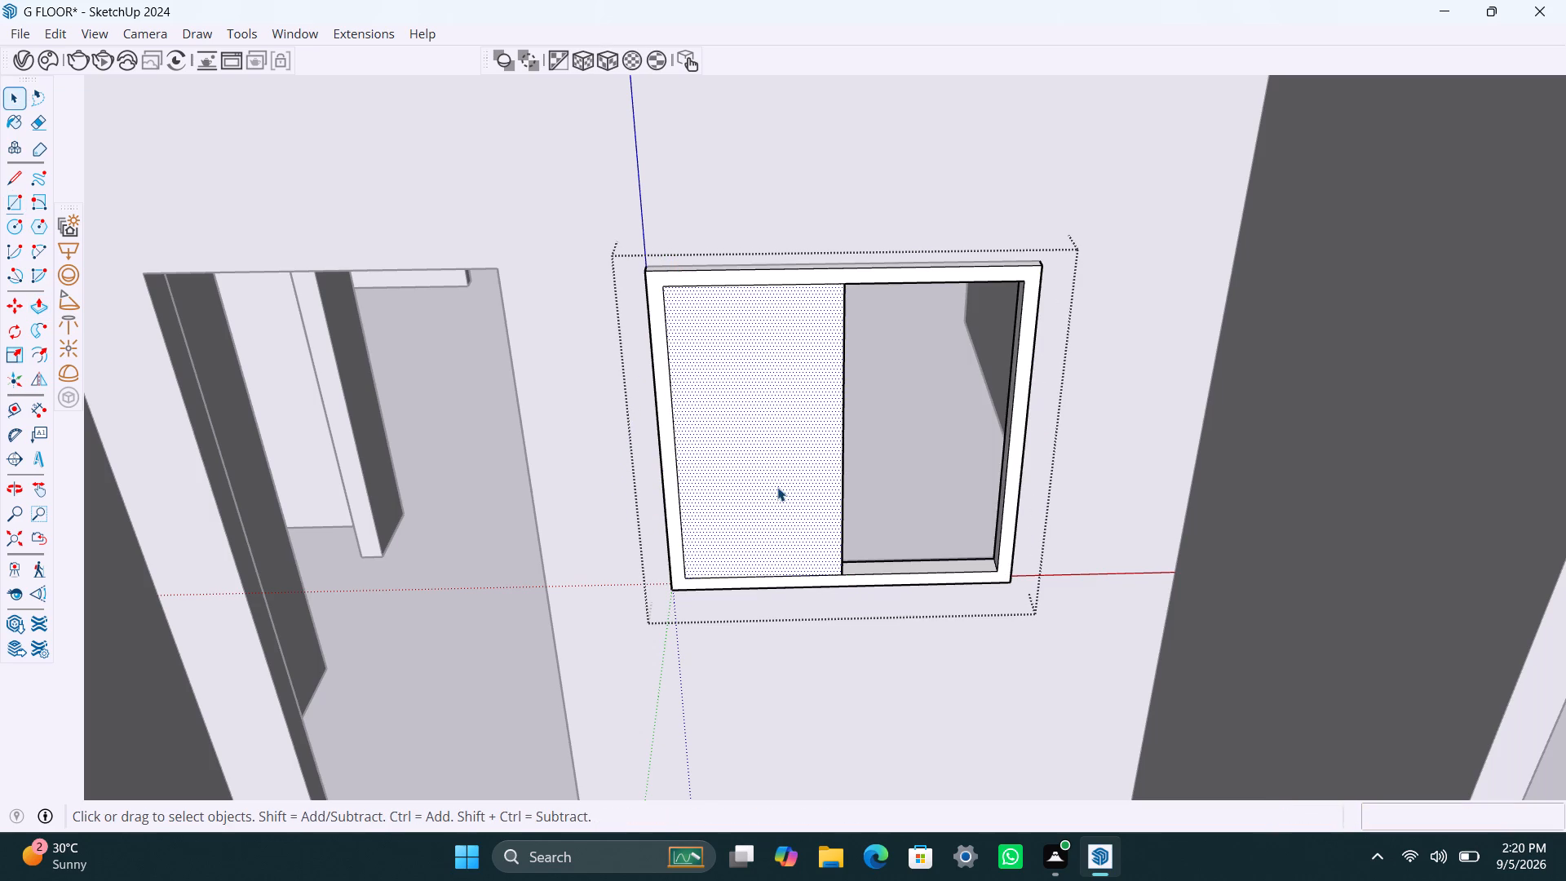
{"action": "left_click", "coordinate": [775, 485]}
{"action": "left_click", "coordinate": [773, 485]}
{"action": "triple_click", "coordinate": [775, 485]}
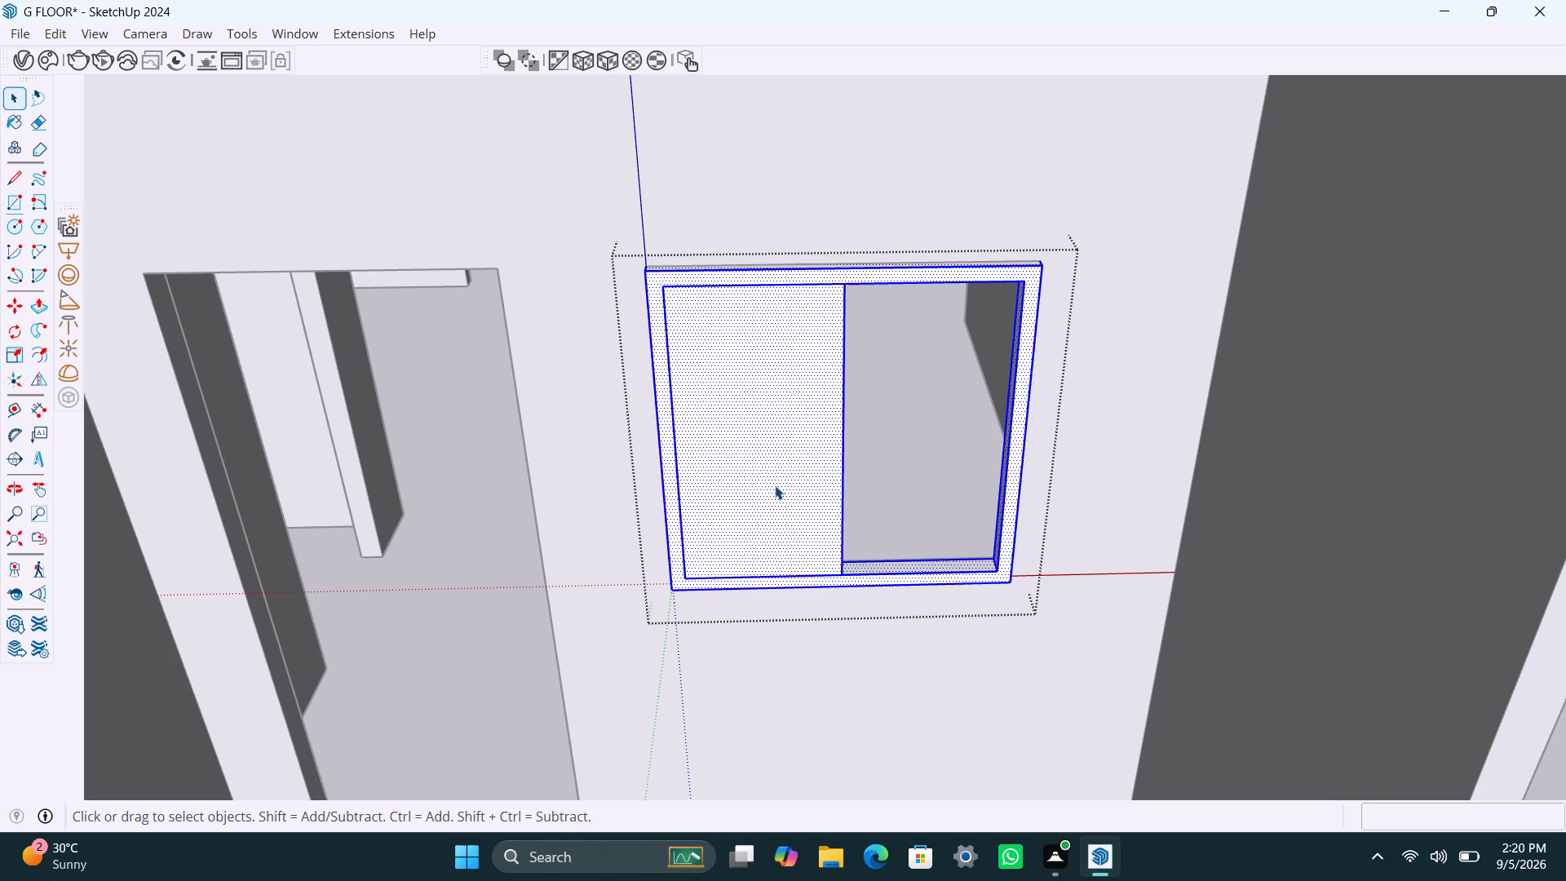
{"action": "double_click", "coordinate": [776, 485]}
{"action": "double_click", "coordinate": [785, 482]}
{"action": "left_click", "coordinate": [794, 478]}
{"action": "double_click", "coordinate": [794, 479]}
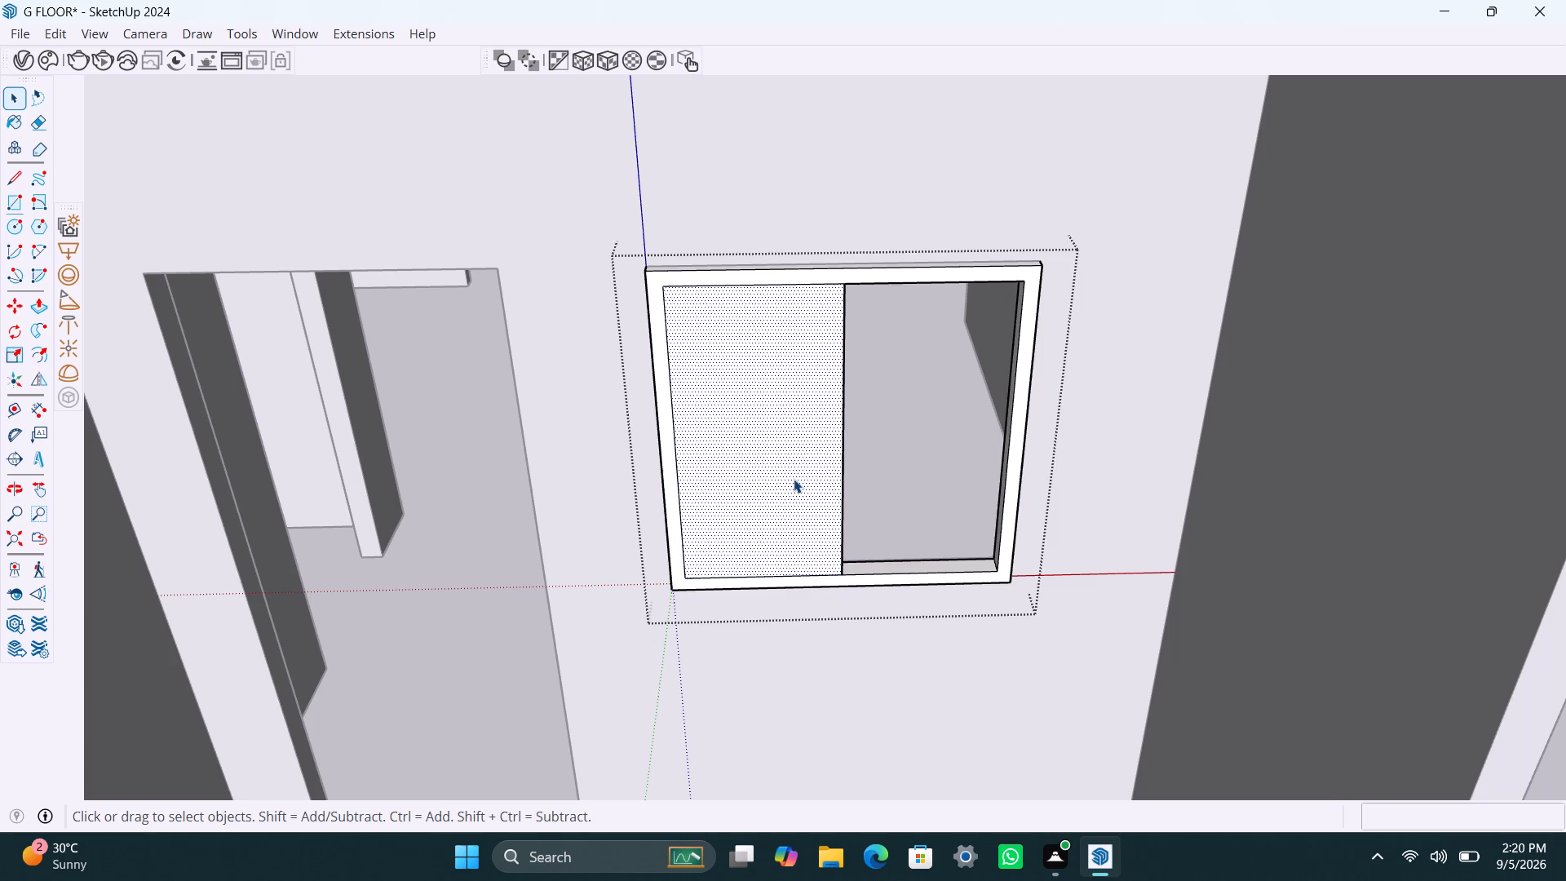
{"action": "right_click", "coordinate": [790, 479]}
{"action": "left_click", "coordinate": [863, 184]}
Extrude the pane face 8 mm inside its group and close the pane group.
{"action": "triple_click", "coordinate": [762, 454]}
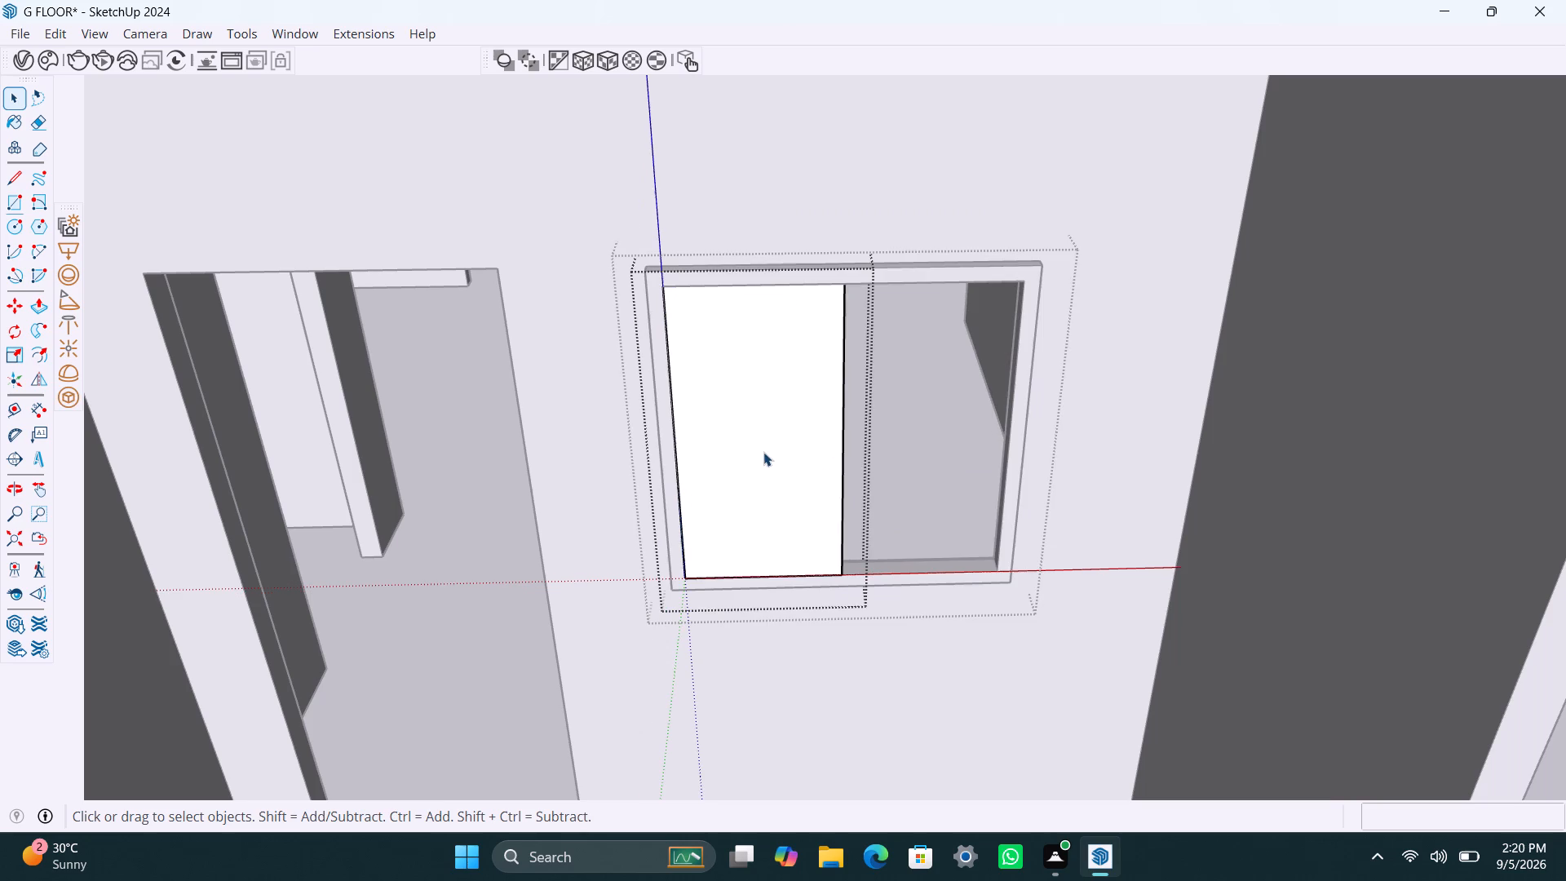
{"action": "key", "text": "p"}
{"action": "left_click", "coordinate": [772, 477]}
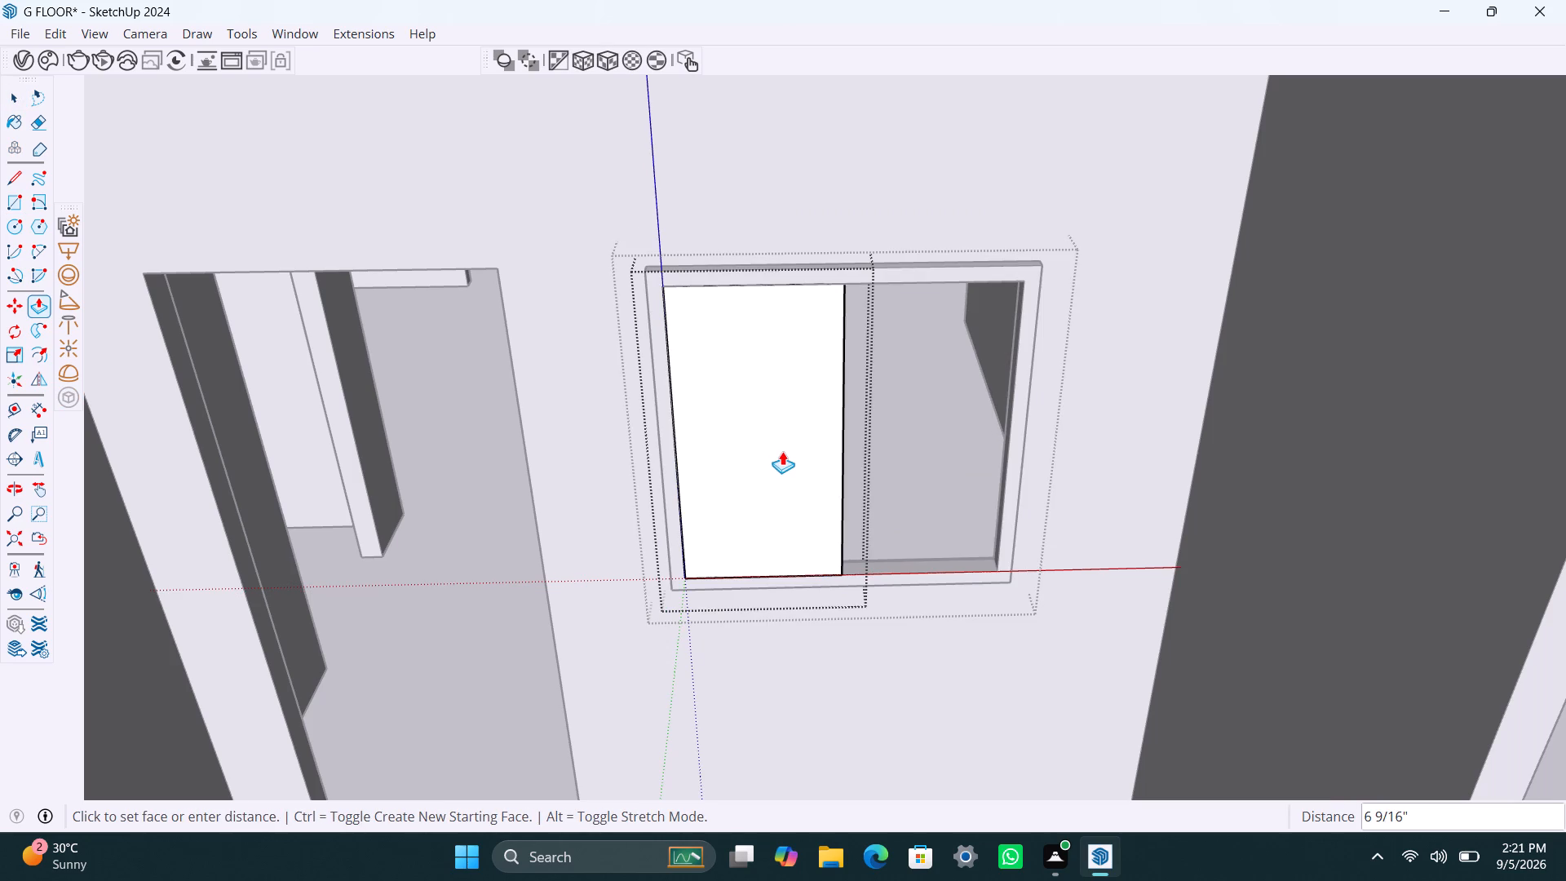
{"action": "type", "text": "8mm"}
{"action": "key", "text": "Return"}
{"action": "key", "text": "space"}
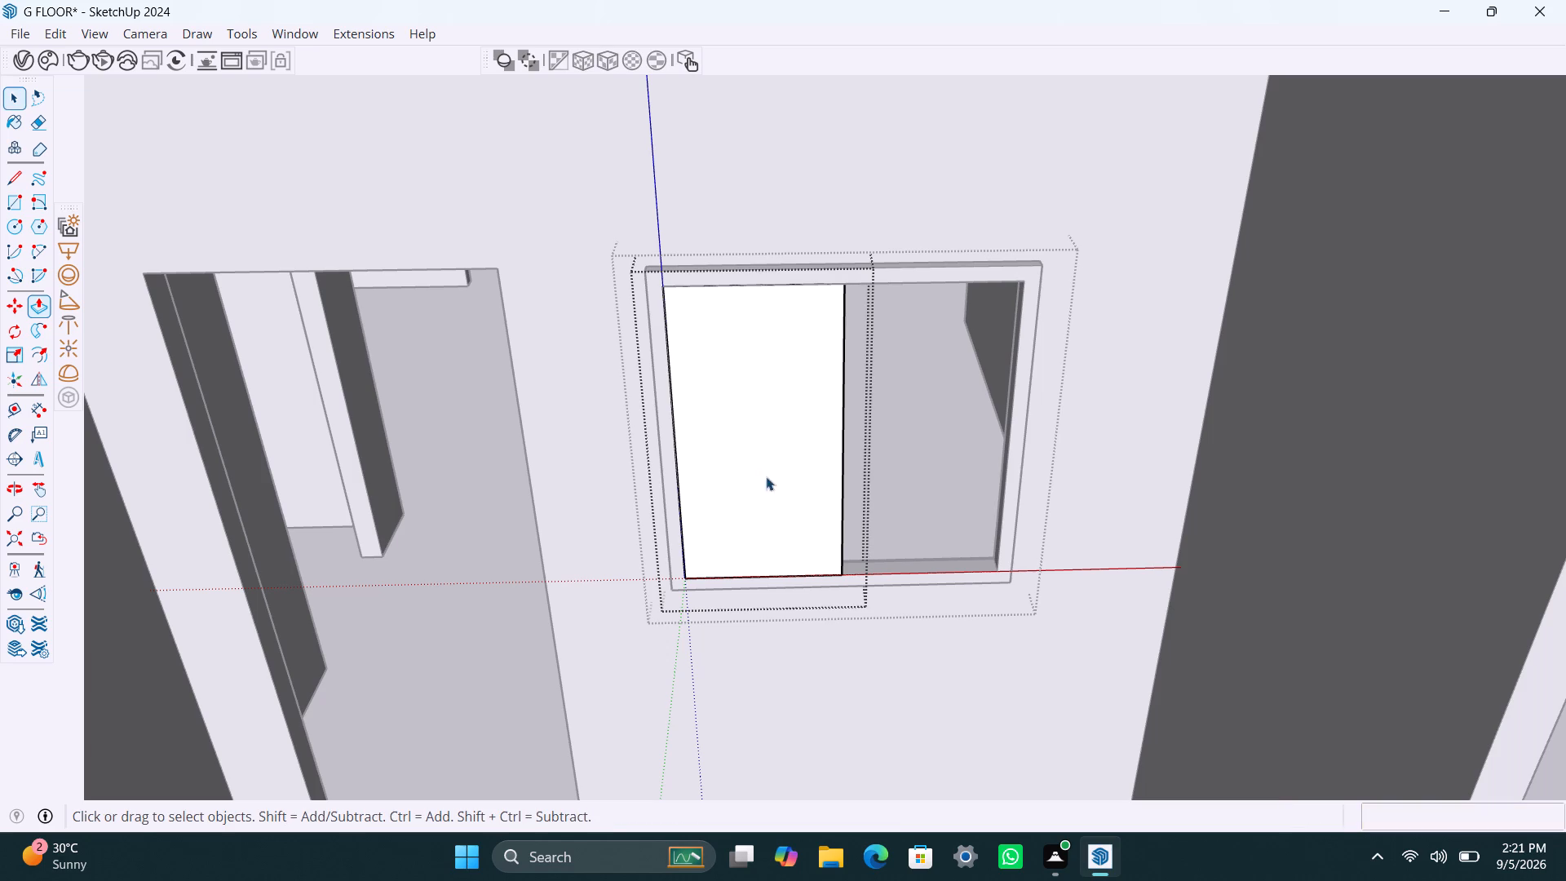
{"action": "left_click", "coordinate": [496, 546]}
Move the pane group back to roughly the middle of the frame's depth.
{"action": "left_click", "coordinate": [724, 518]}
{"action": "scroll", "coordinate": [768, 573], "scroll_direction": "up", "scroll_amount": 5}
{"action": "key", "text": "m"}
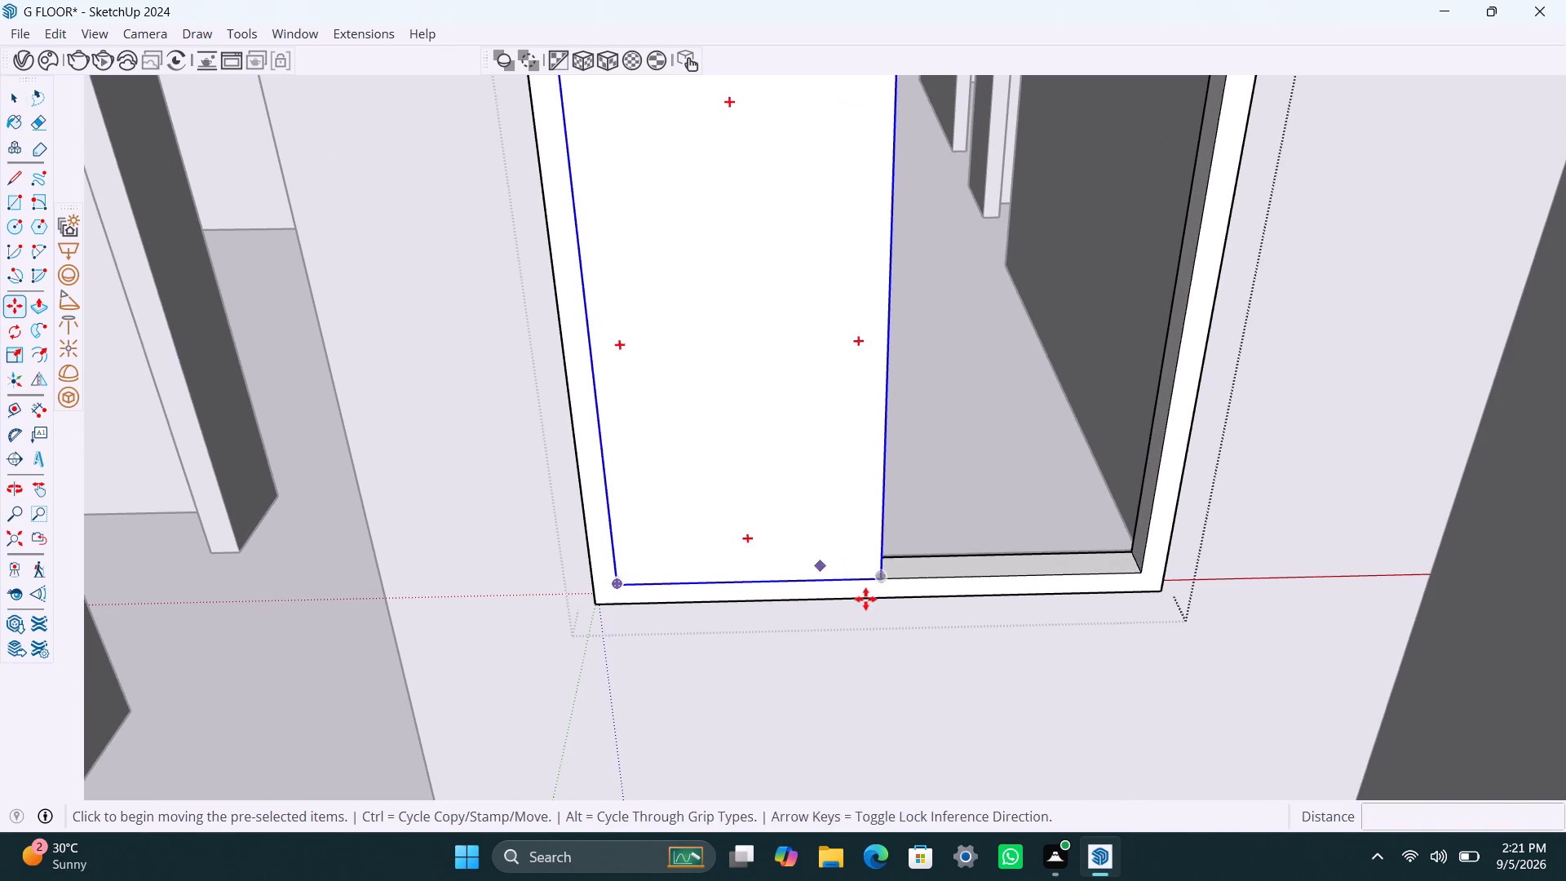
{"action": "left_click", "coordinate": [886, 582]}
{"action": "scroll", "coordinate": [886, 564], "scroll_direction": "up", "scroll_amount": 2}
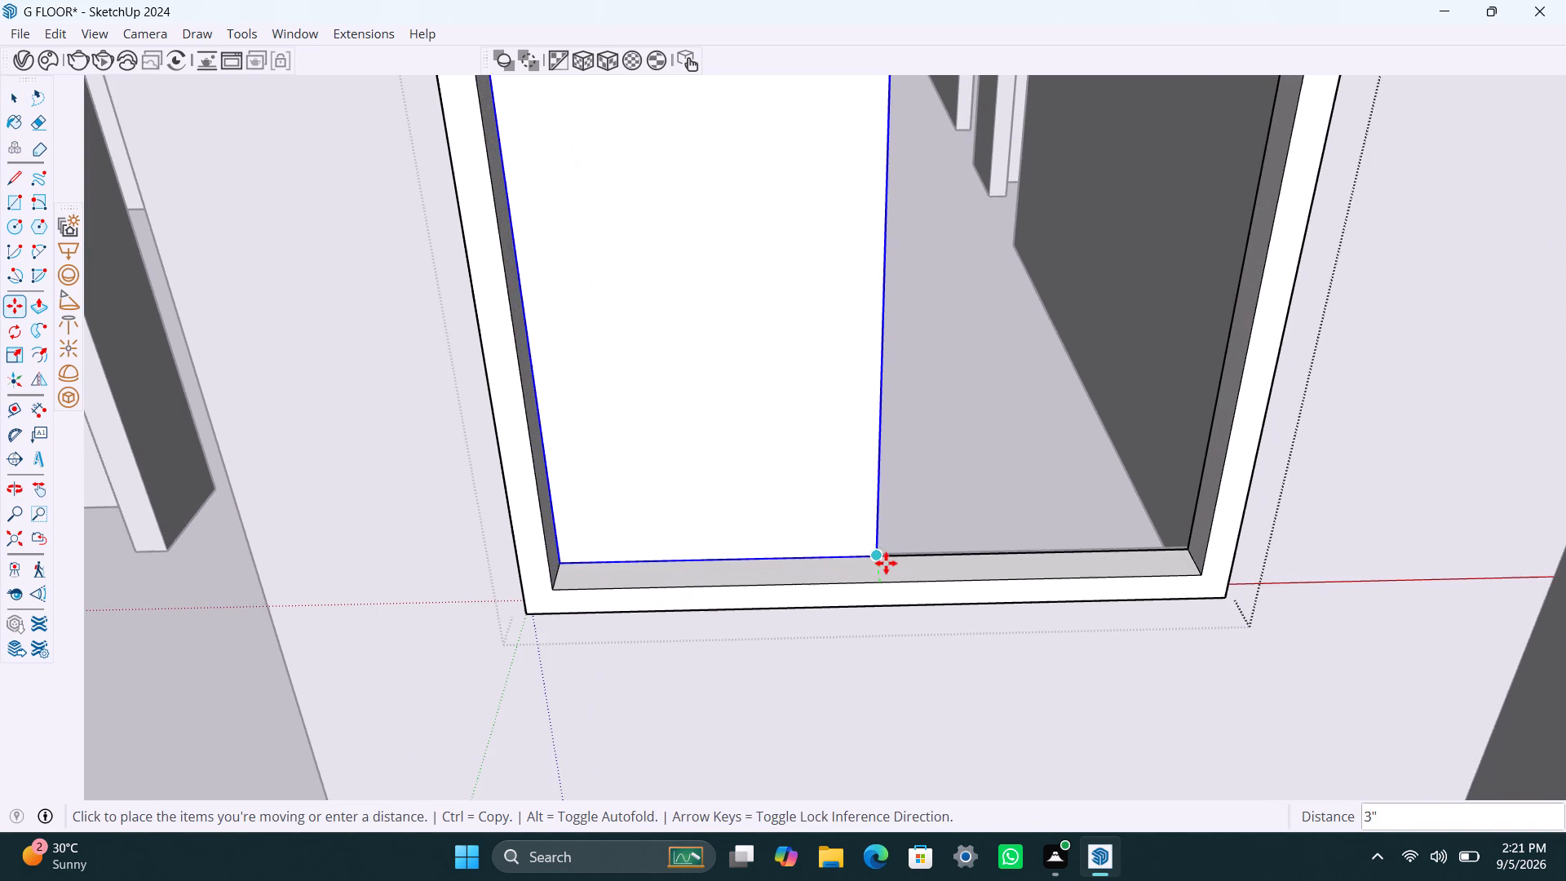
{"action": "left_click", "coordinate": [884, 566]}
Copy the pane across to the bottom corner of the second frame's open half.
{"action": "key", "text": "m"}
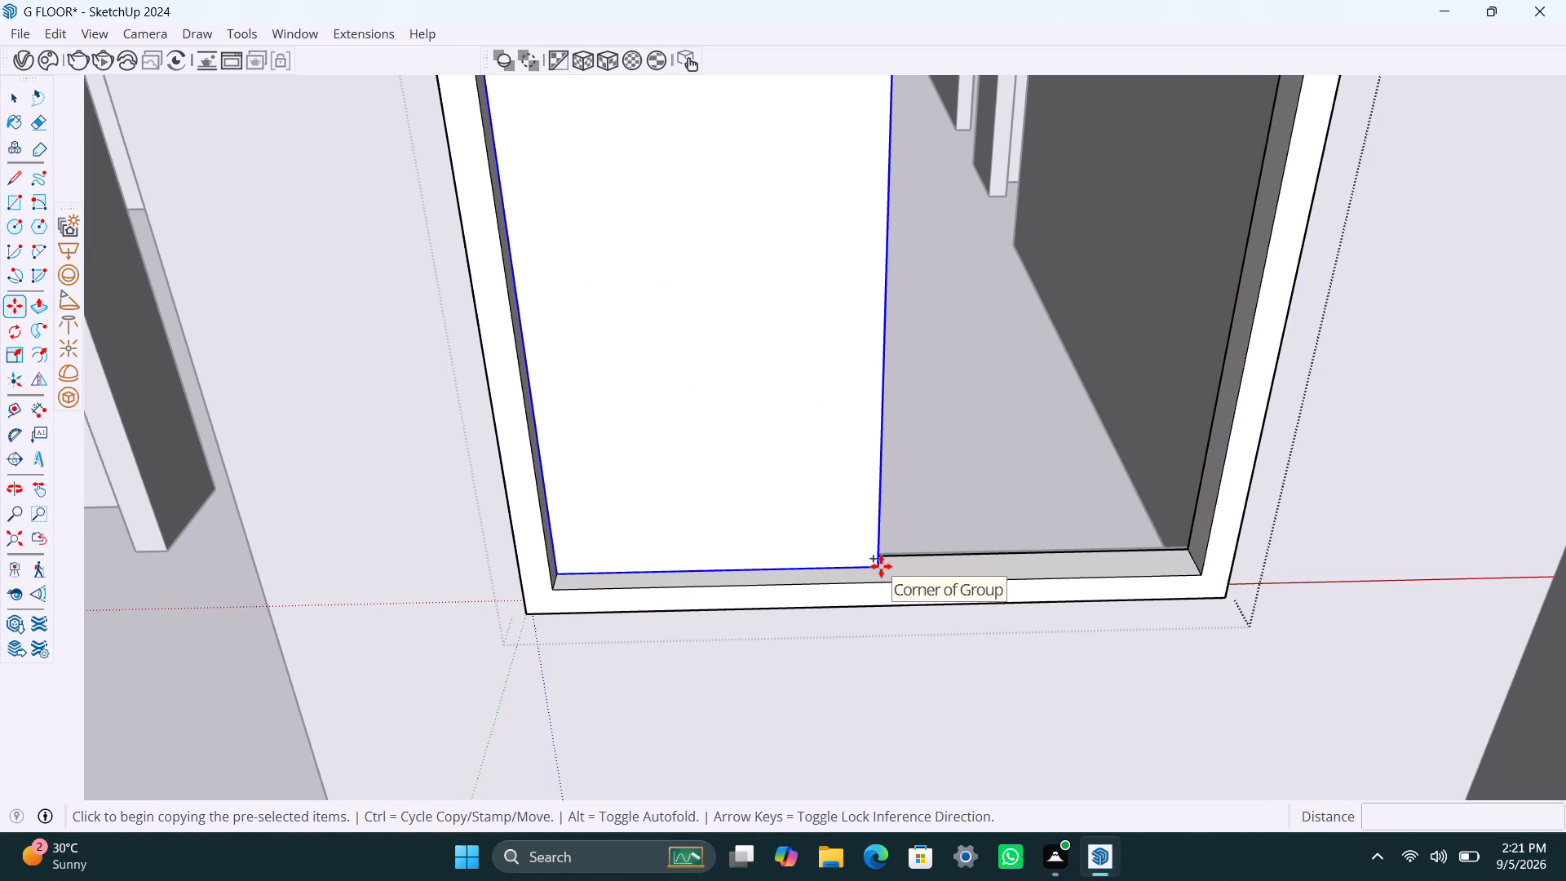
{"action": "left_click", "coordinate": [881, 566]}
{"action": "left_click", "coordinate": [1197, 570]}
Move the copied pane so its back corner meets the first pane's front corner, and close this window group.
{"action": "scroll", "coordinate": [913, 564], "scroll_direction": "up", "scroll_amount": 3}
{"action": "middle_click_drag", "start_coordinate": [874, 574], "coordinate": [984, 628]}
{"action": "scroll", "coordinate": [871, 576], "scroll_direction": "up", "scroll_amount": 12}
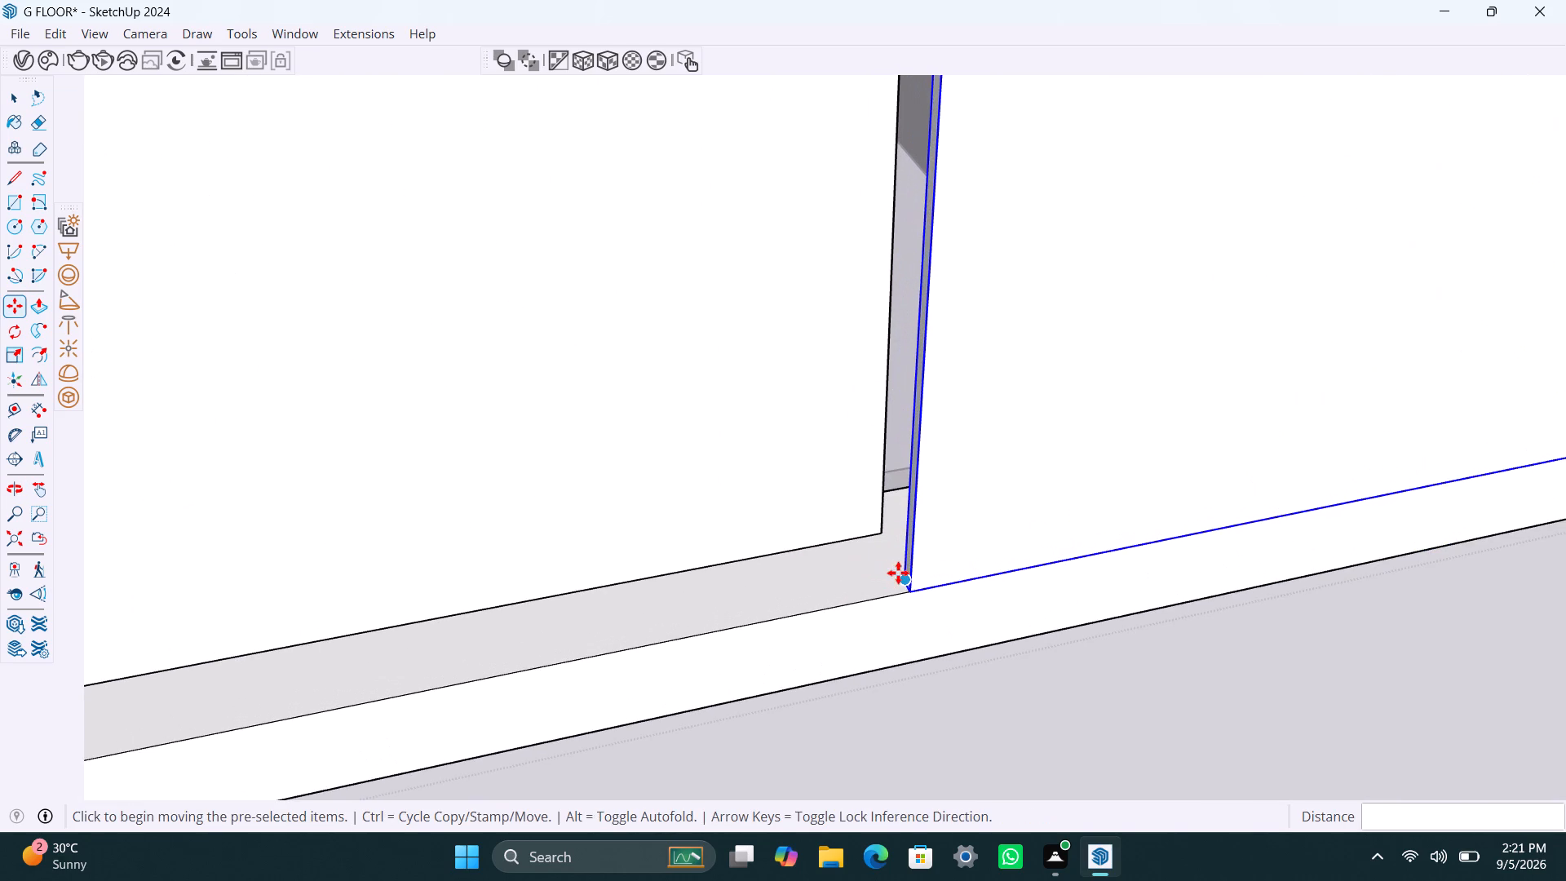
{"action": "left_click", "coordinate": [900, 573]}
{"action": "left_click", "coordinate": [878, 529]}
{"action": "scroll", "coordinate": [785, 512], "scroll_direction": "down", "scroll_amount": 20}
{"action": "scroll", "coordinate": [785, 512], "scroll_direction": "down", "scroll_amount": 1}
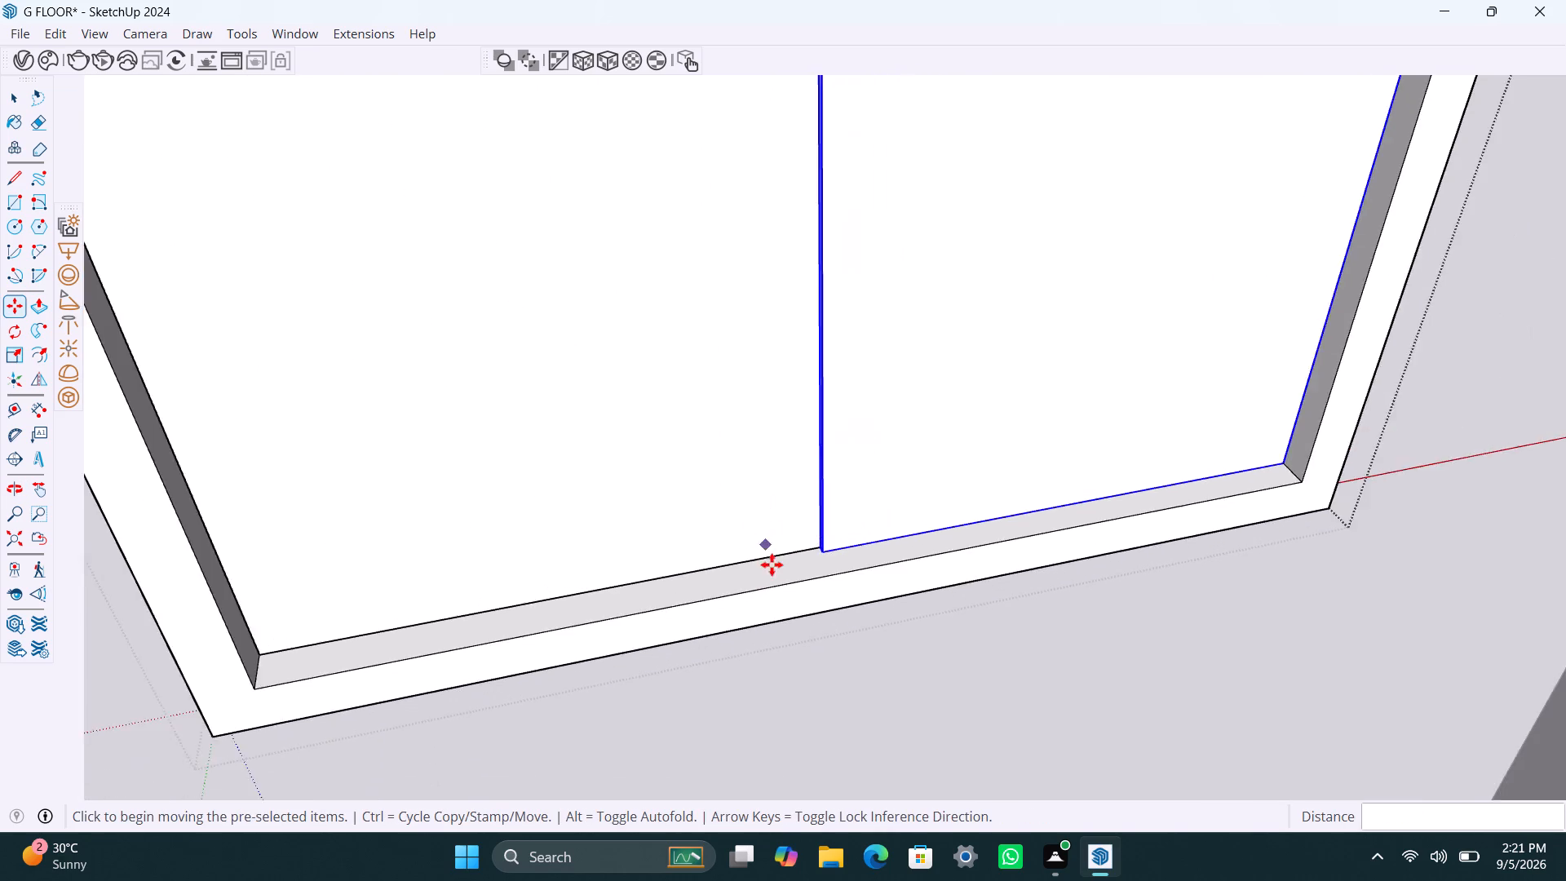
{"action": "scroll", "coordinate": [772, 564], "scroll_direction": "down", "scroll_amount": 20}
{"action": "scroll", "coordinate": [772, 564], "scroll_direction": "down", "scroll_amount": 20}
{"action": "scroll", "coordinate": [772, 564], "scroll_direction": "down", "scroll_amount": 1}
{"action": "middle_click_drag", "start_coordinate": [984, 489], "coordinate": [860, 480]}
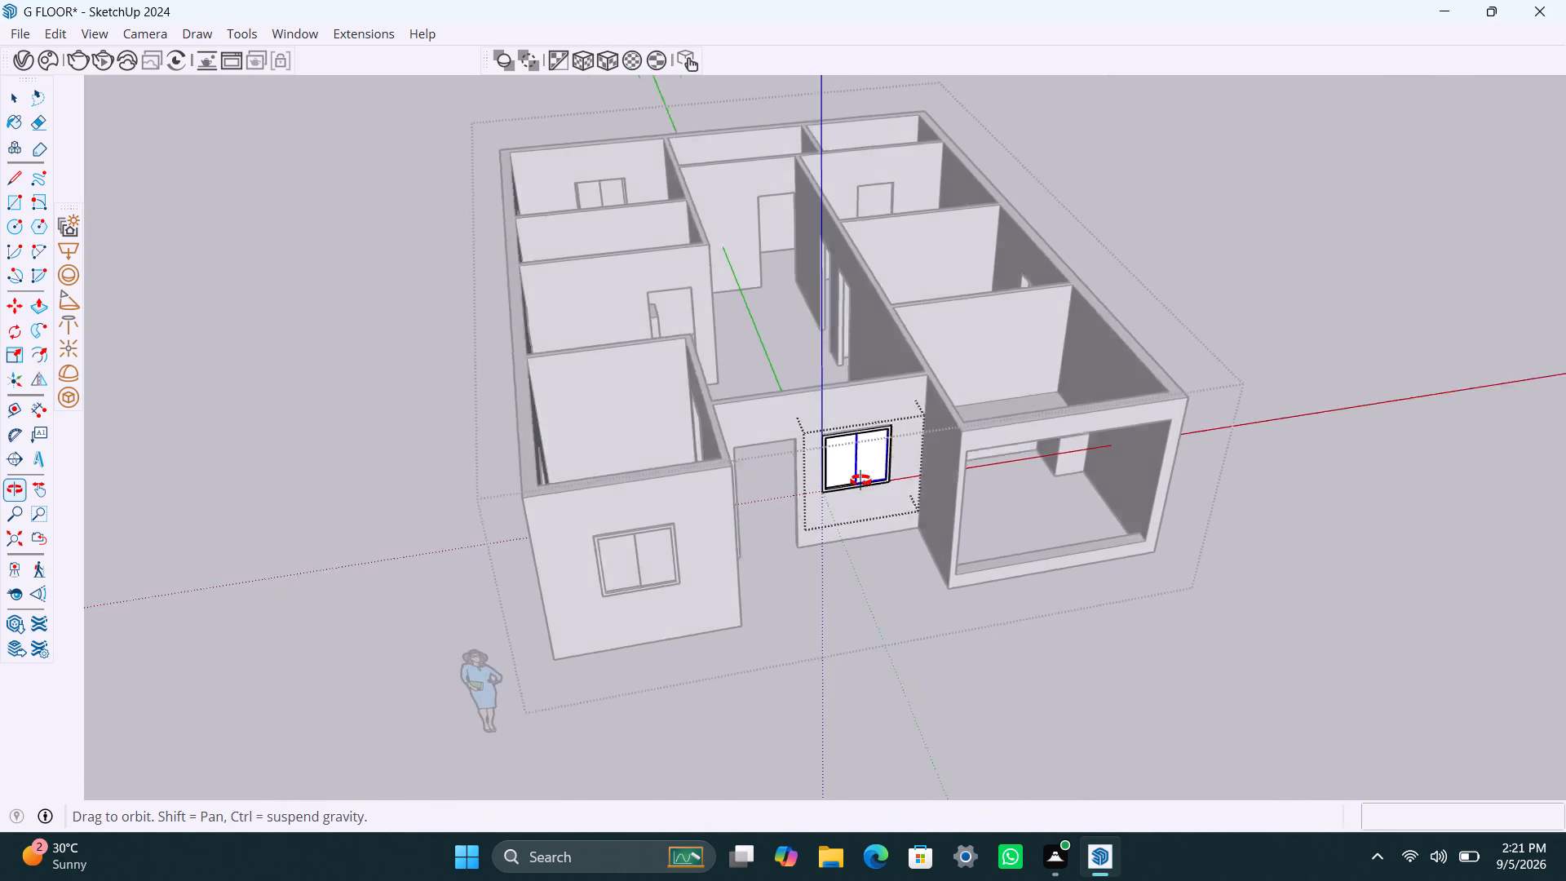
{"action": "middle_click_drag", "start_coordinate": [860, 480], "coordinate": [806, 417]}
{"action": "key", "text": "space"}
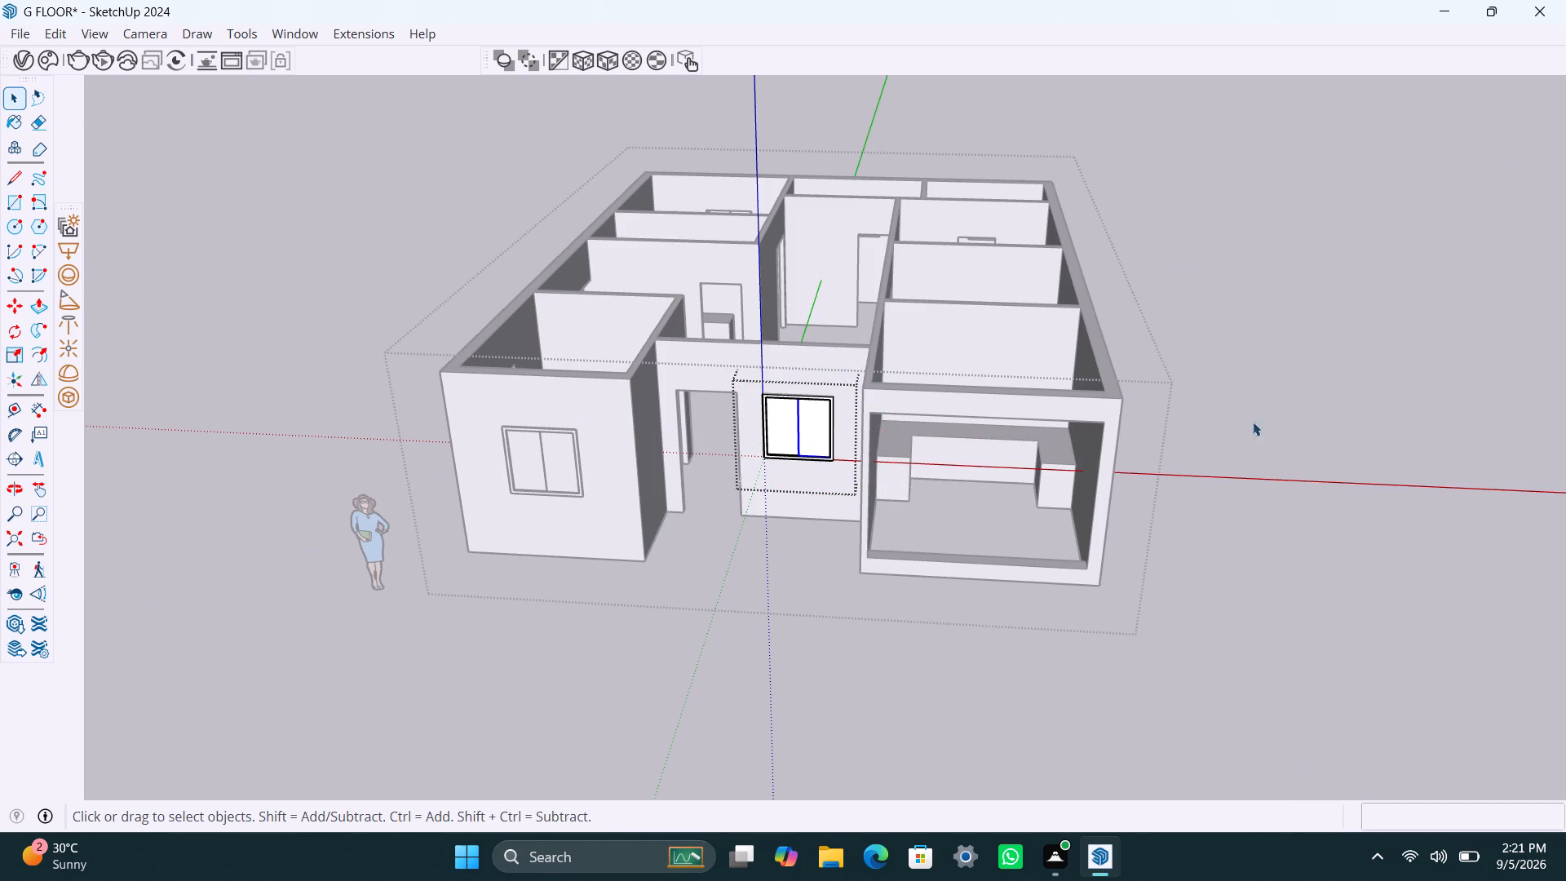
{"action": "left_click", "coordinate": [1261, 415]}
Save the model, close the house group and save again.
{"action": "scroll", "coordinate": [768, 423], "scroll_direction": "down", "scroll_amount": 4}
{"action": "key", "text": "ctrl+s"}
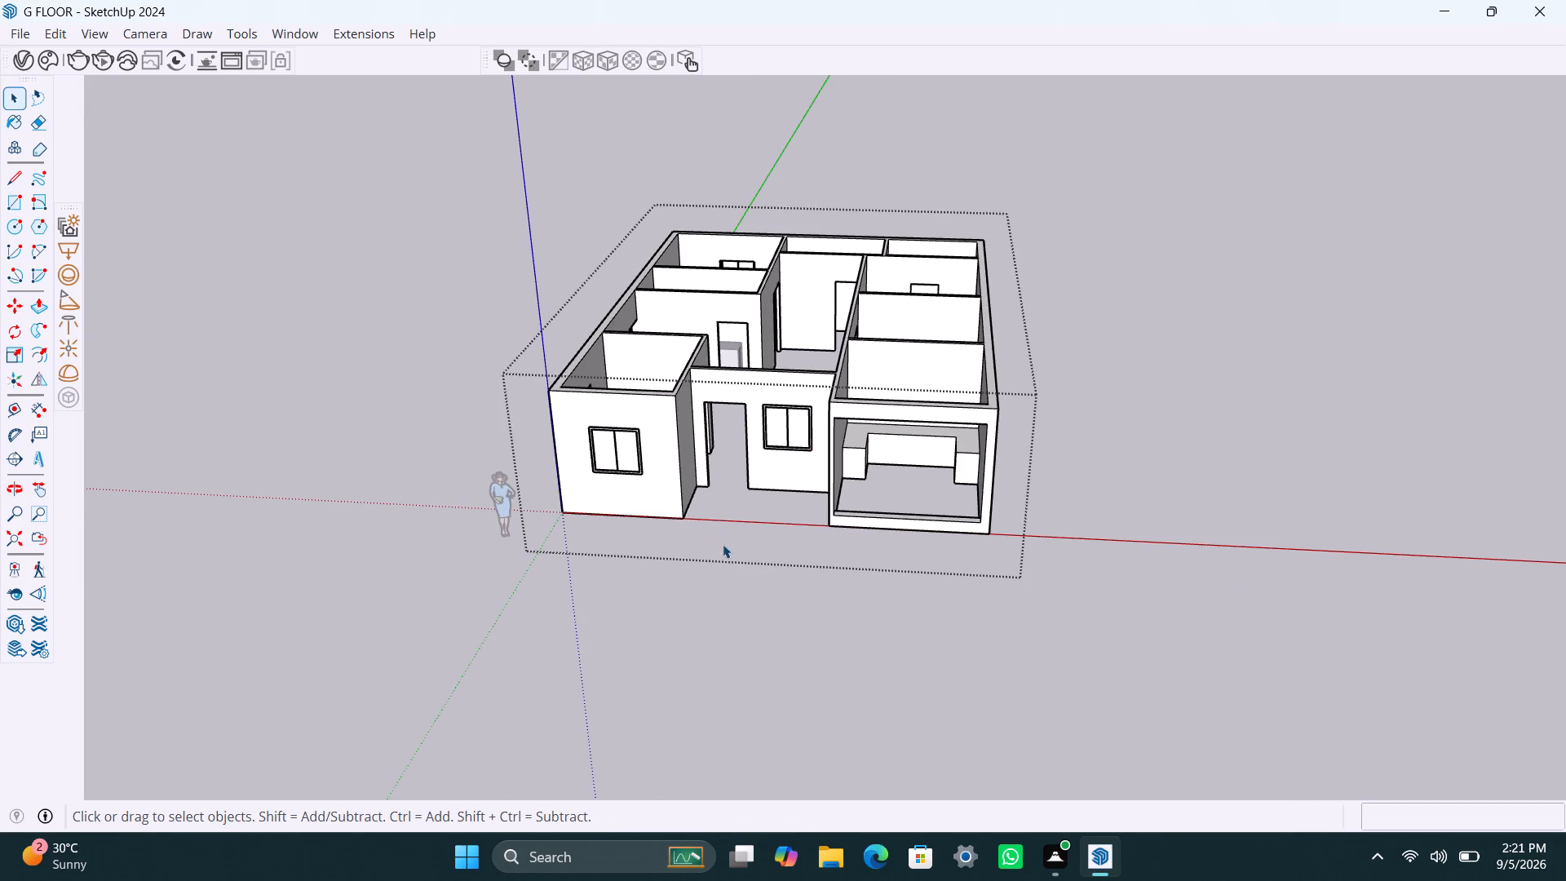
{"action": "left_click", "coordinate": [1175, 449]}
{"action": "scroll", "coordinate": [721, 456], "scroll_direction": "up", "scroll_amount": 2}
{"action": "middle_click_drag", "start_coordinate": [818, 506], "coordinate": [875, 552]}
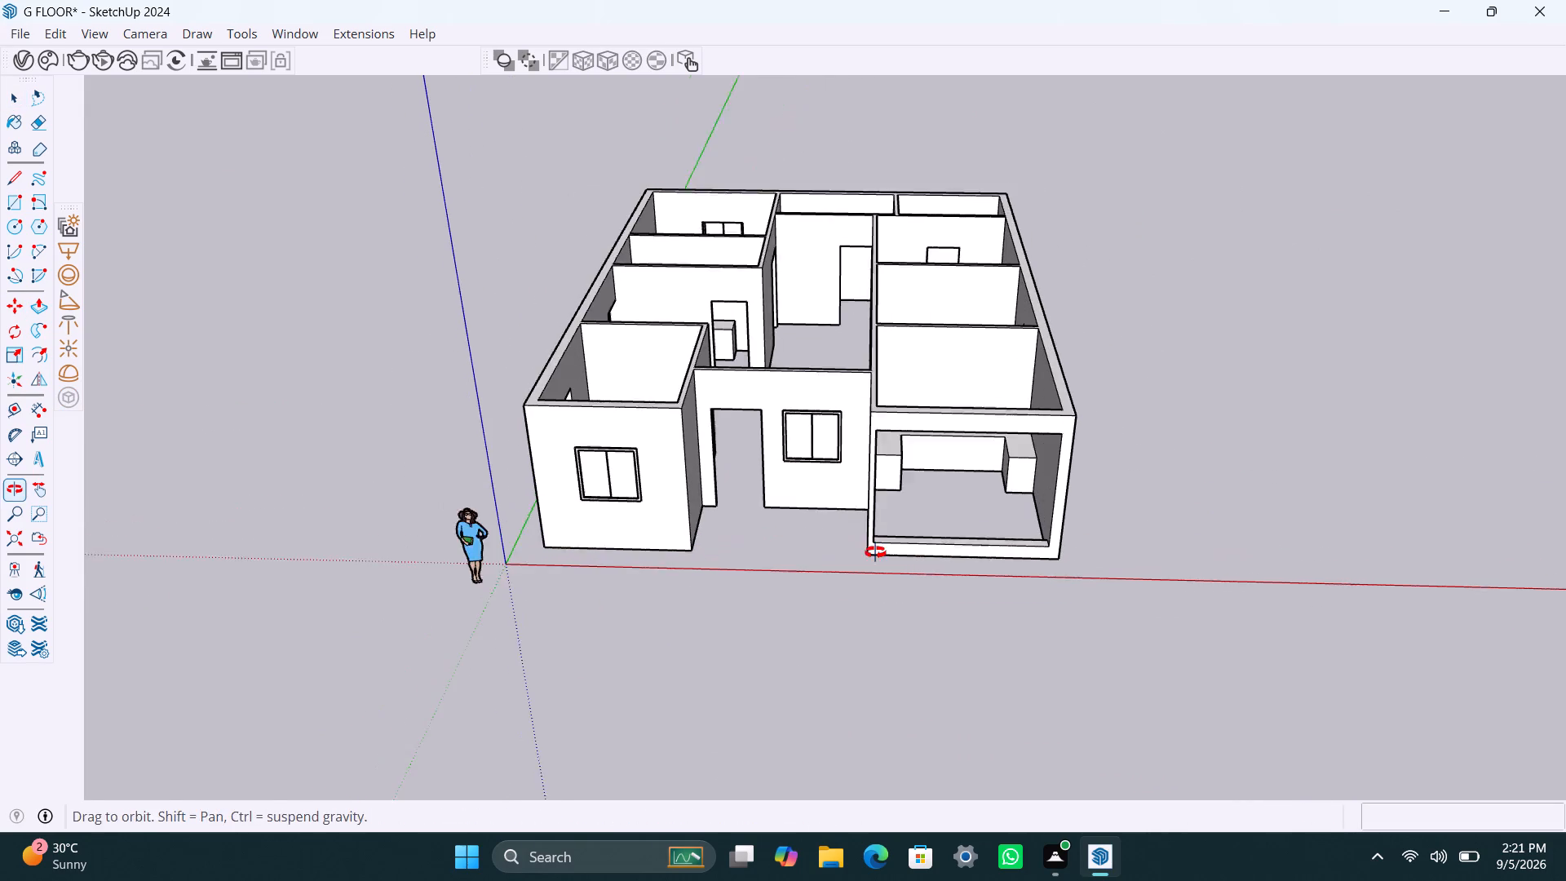
{"action": "middle_click_drag", "start_coordinate": [875, 552], "coordinate": [876, 552]}
{"action": "key", "text": "ctrl+s"}
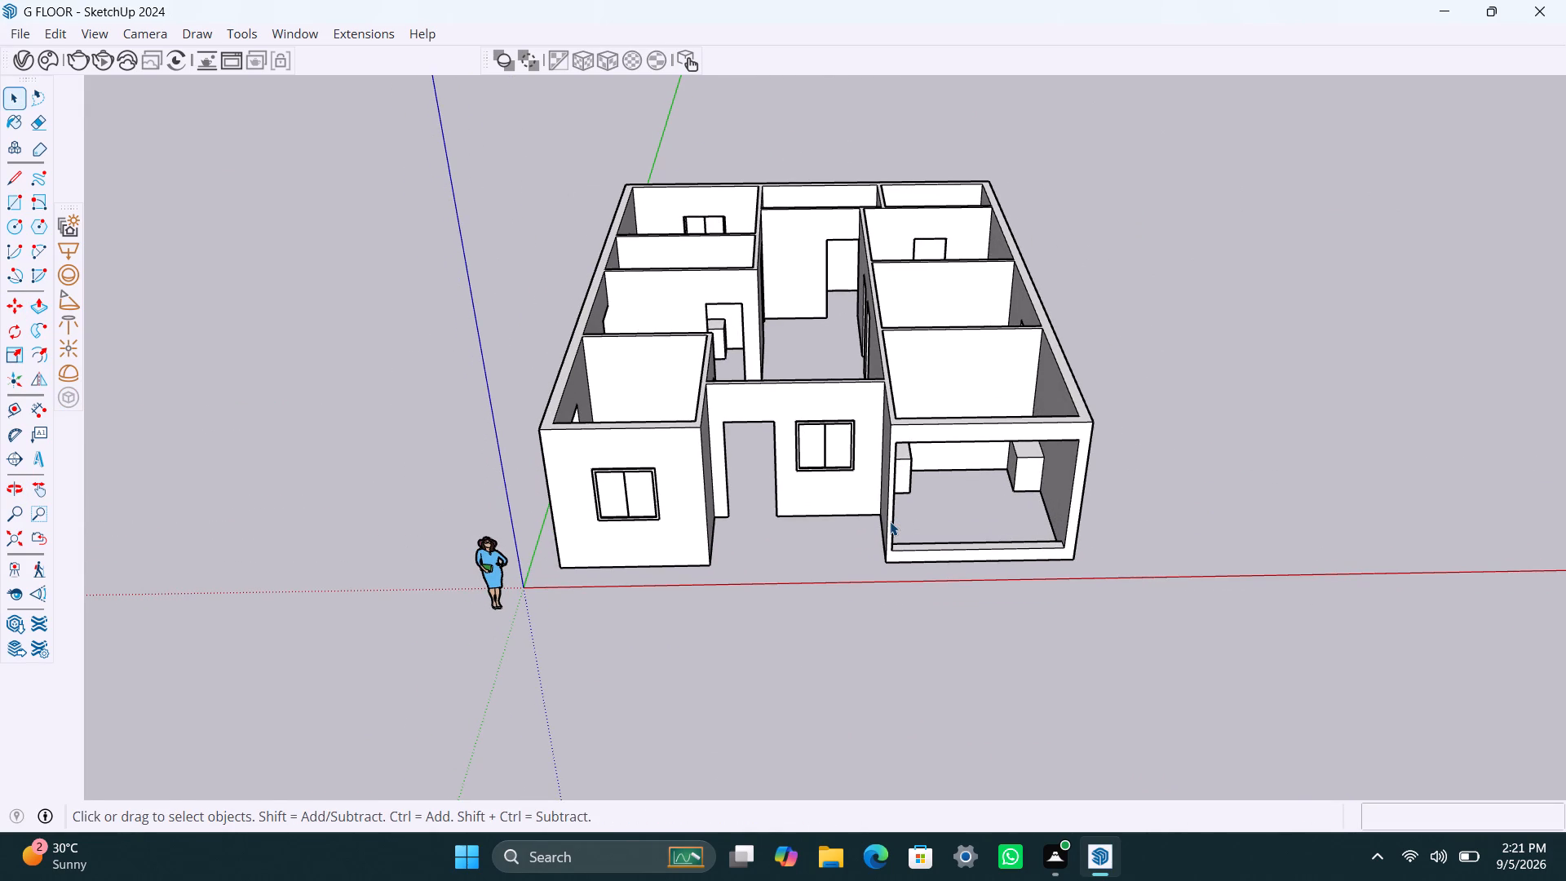
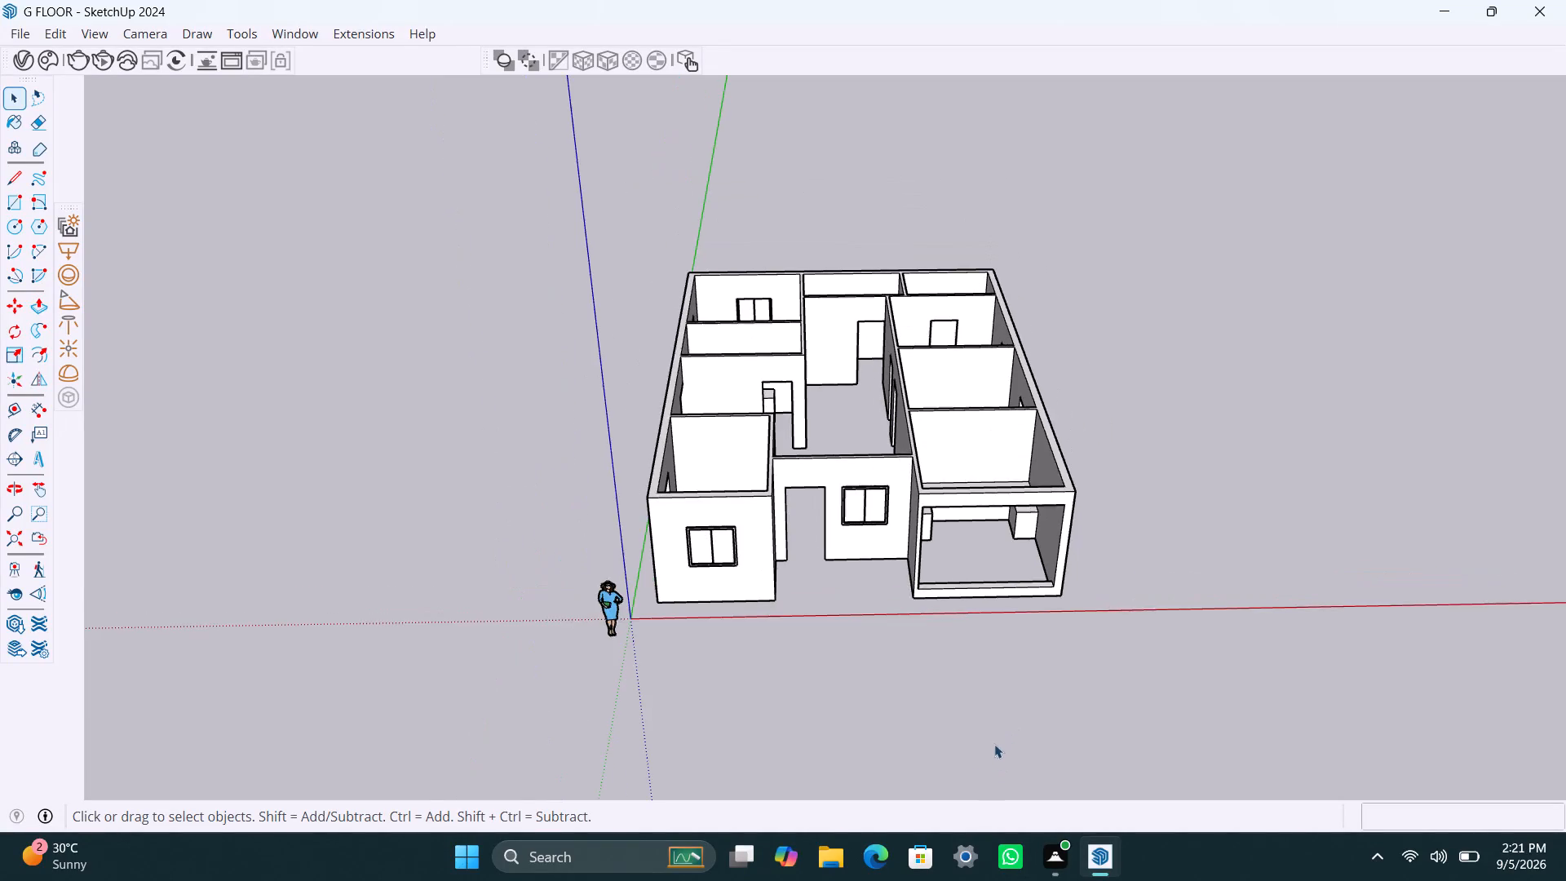
Examine the whole ground floor model, including its front windows and room layout, from a higher angle.
{"action": "scroll", "coordinate": [971, 753], "scroll_direction": "up", "scroll_amount": 8}
{"action": "scroll", "coordinate": [1024, 723], "scroll_direction": "down", "scroll_amount": 6}
{"action": "scroll", "coordinate": [1011, 689], "scroll_direction": "up", "scroll_amount": 3}
{"action": "middle_click_drag", "start_coordinate": [1008, 682], "coordinate": [914, 755]}
{"action": "scroll", "coordinate": [875, 613], "scroll_direction": "down", "scroll_amount": 6}
{"action": "middle_click_drag", "start_coordinate": [879, 628], "coordinate": [925, 625]}
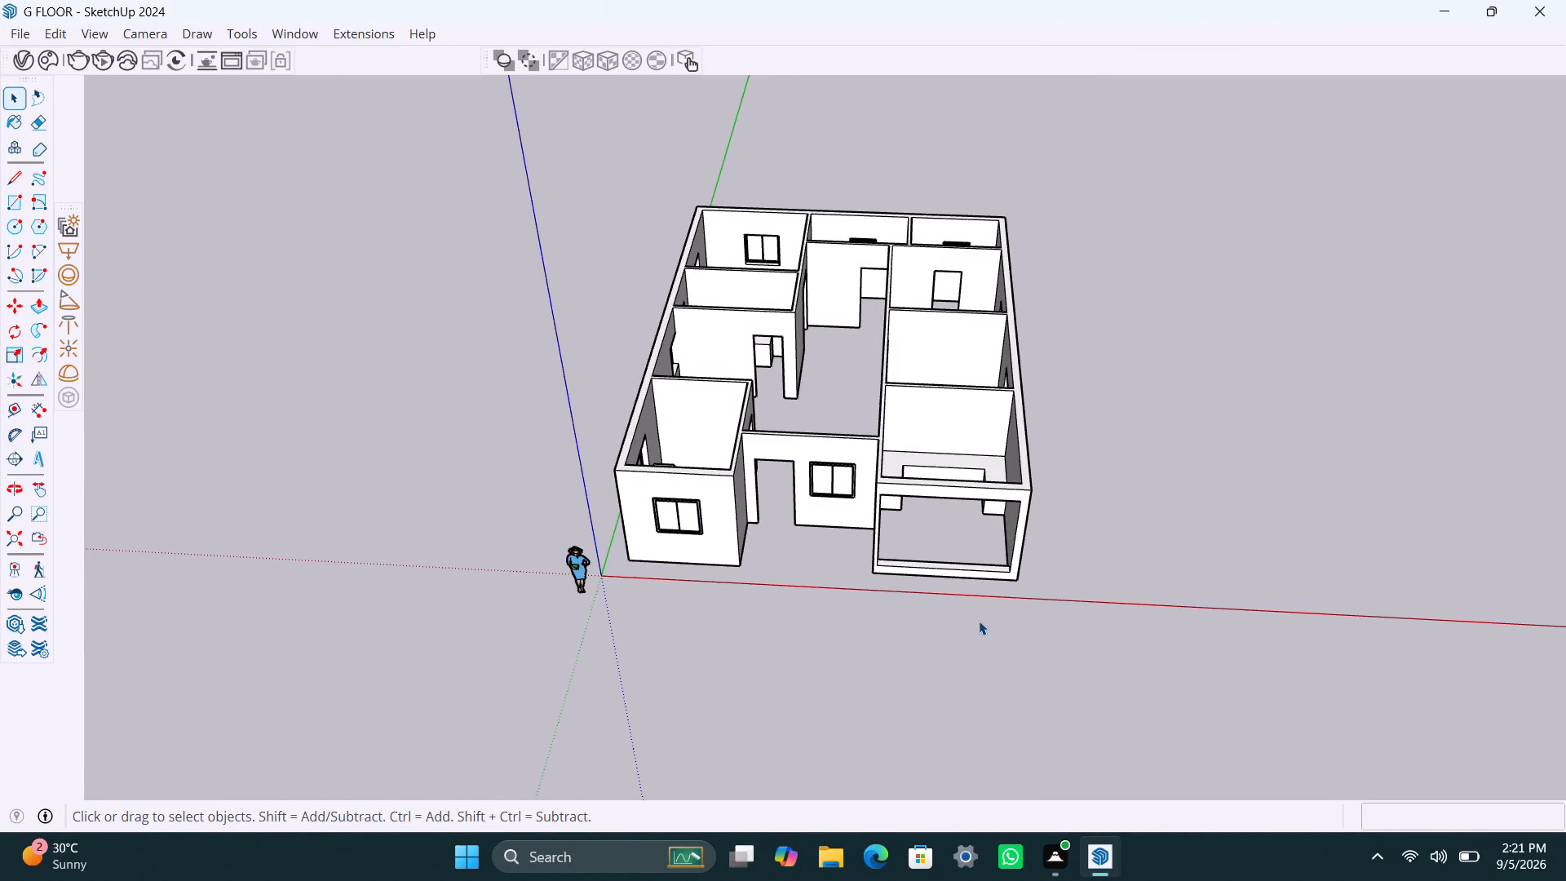
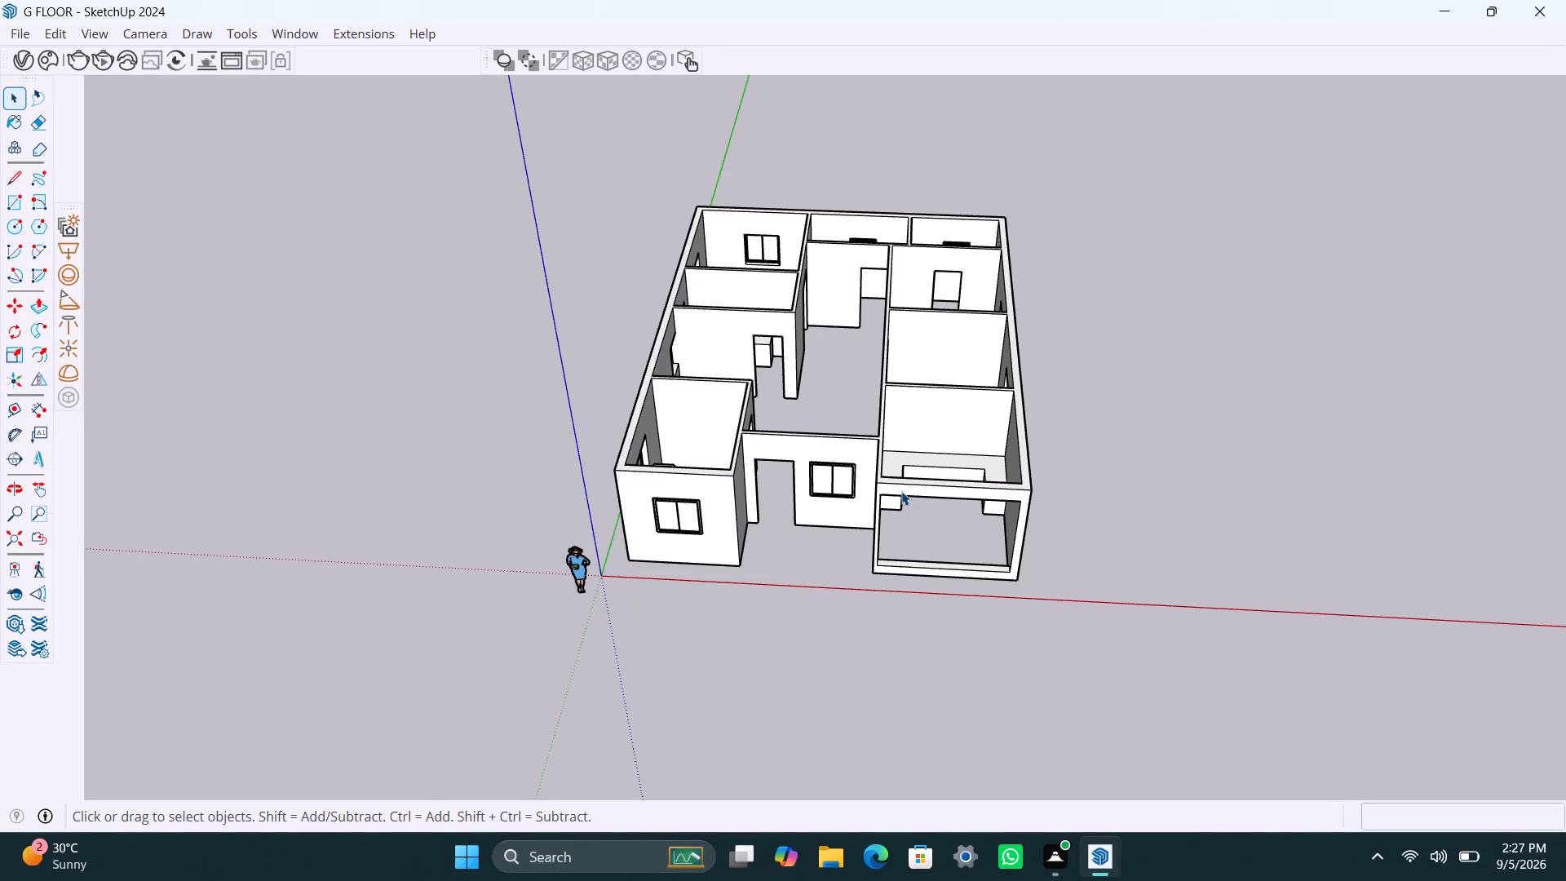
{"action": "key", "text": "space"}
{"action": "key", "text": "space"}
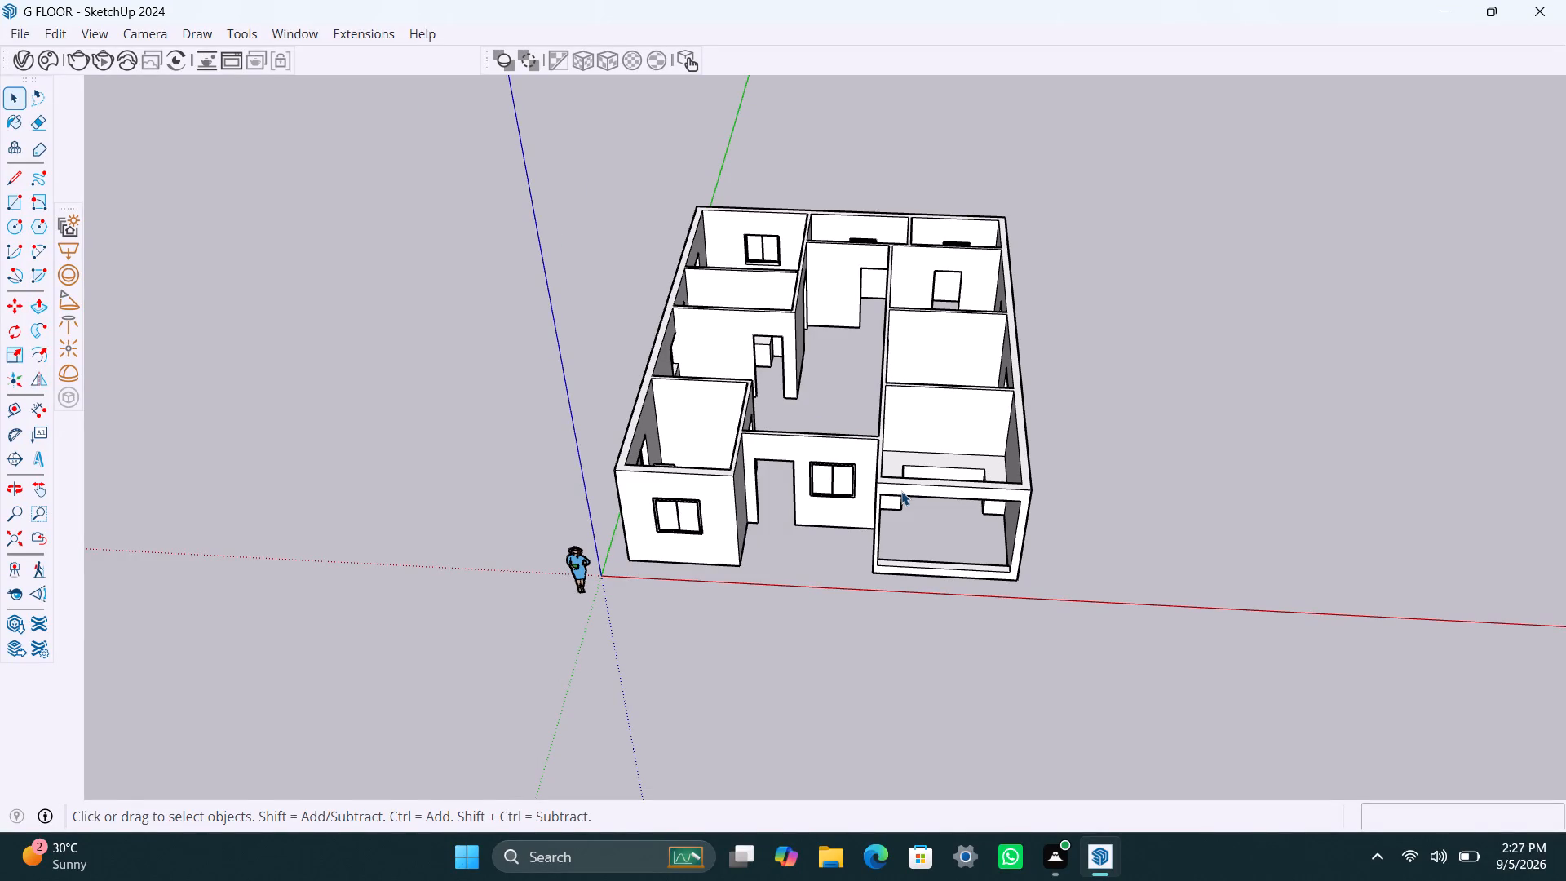
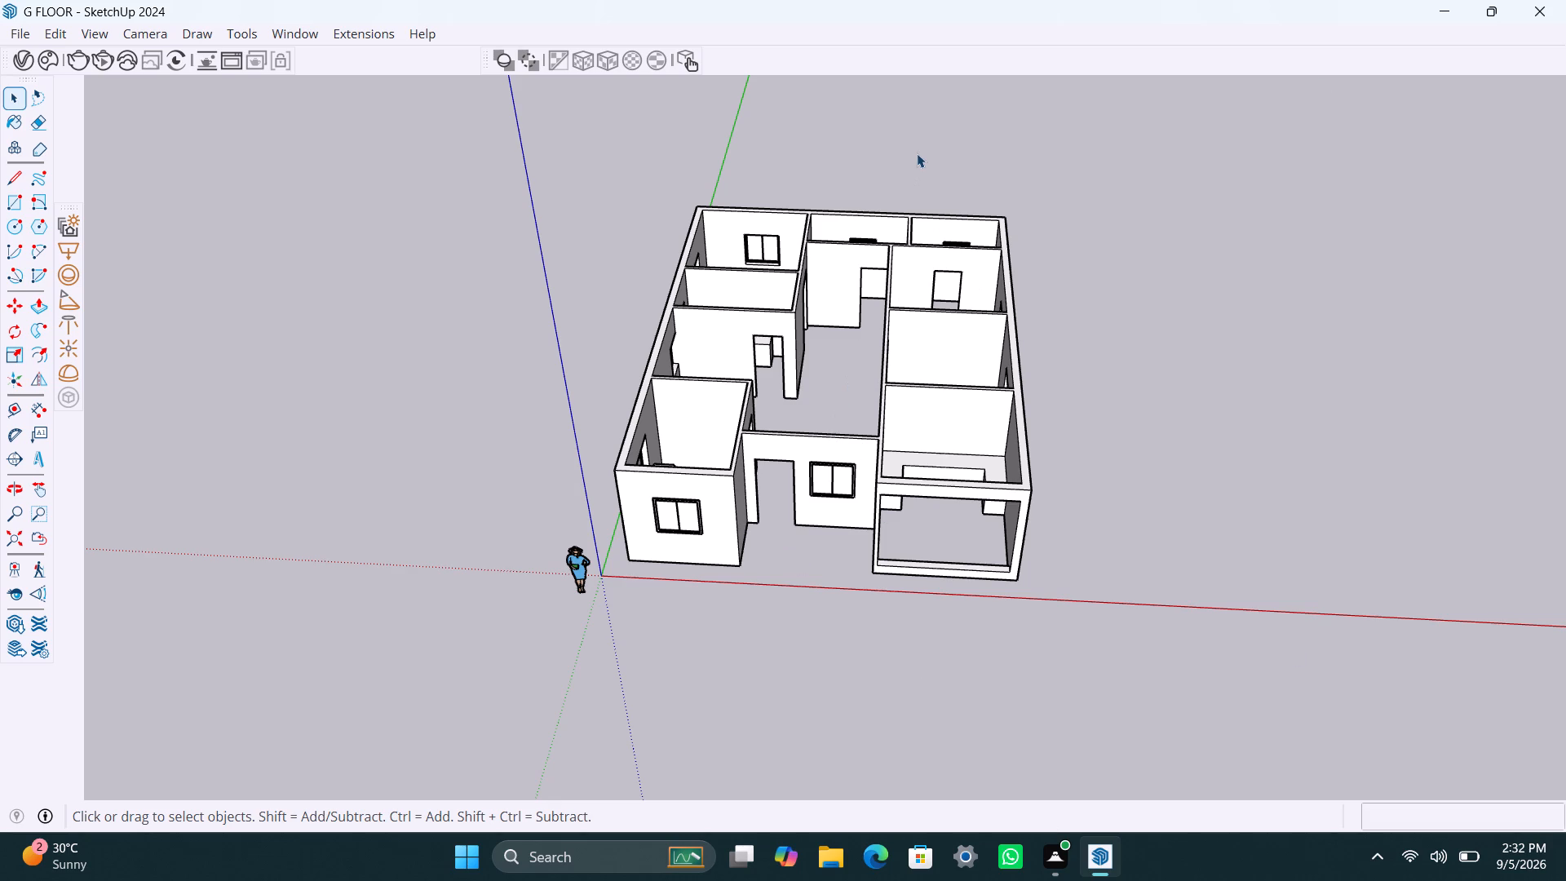
Examine the ground-floor model from the front and the side with two windows, checking the rooms, openings and fitted windows.
{"action": "scroll", "coordinate": [967, 113], "scroll_direction": "down", "scroll_amount": 3}
{"action": "scroll", "coordinate": [965, 116], "scroll_direction": "up", "scroll_amount": 5}
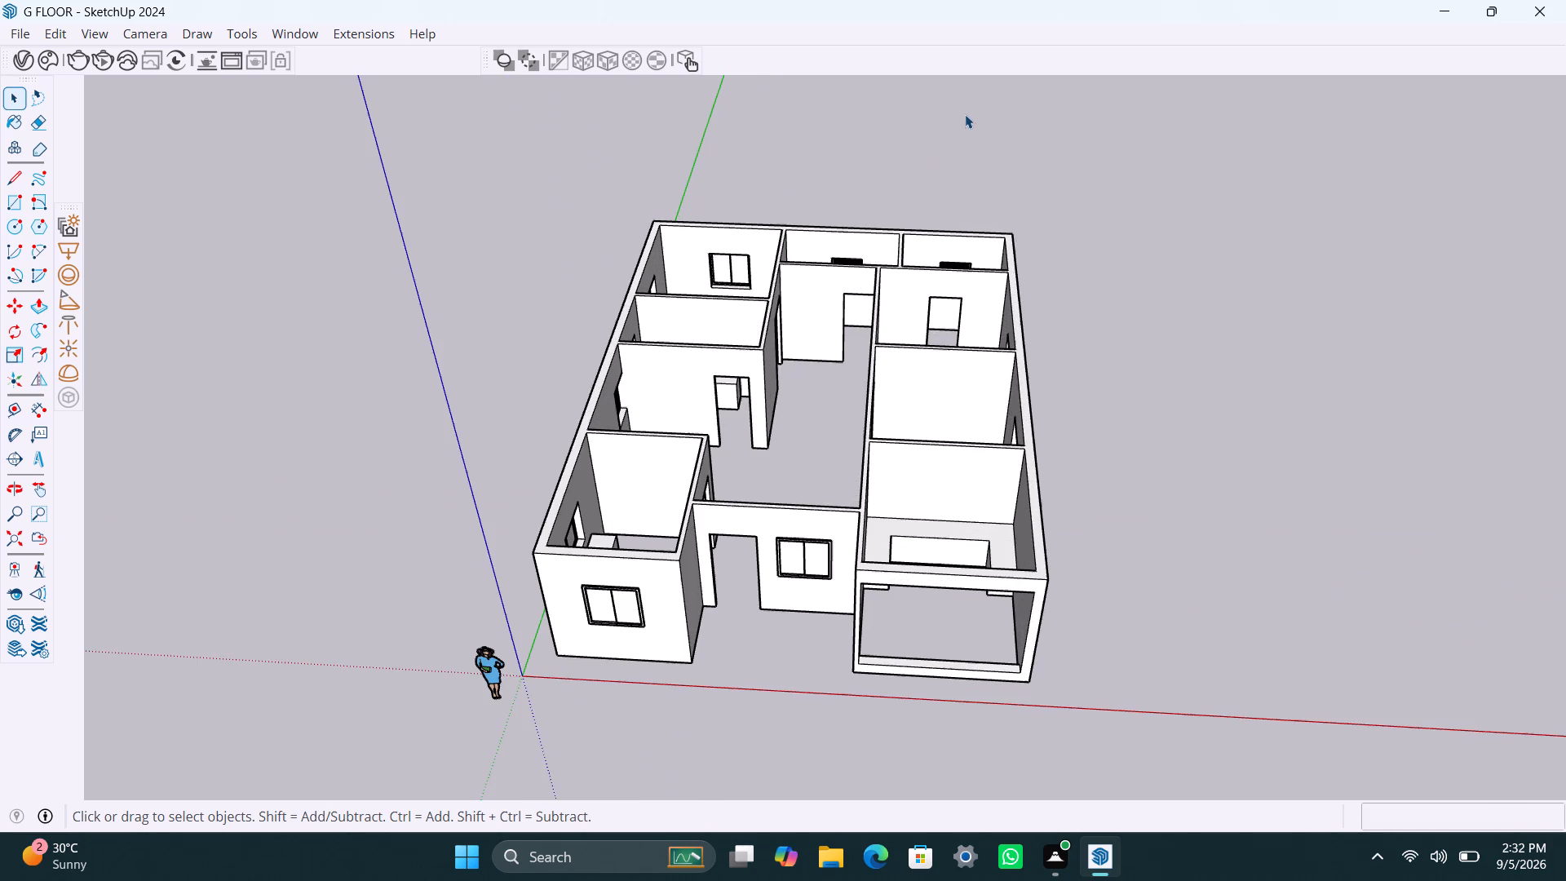
{"action": "scroll", "coordinate": [965, 114], "scroll_direction": "down", "scroll_amount": 1}
{"action": "left_click", "coordinate": [973, 251]}
{"action": "middle_click_drag", "start_coordinate": [973, 251], "coordinate": [830, 228]}
{"action": "scroll", "coordinate": [920, 244], "scroll_direction": "up", "scroll_amount": 1}
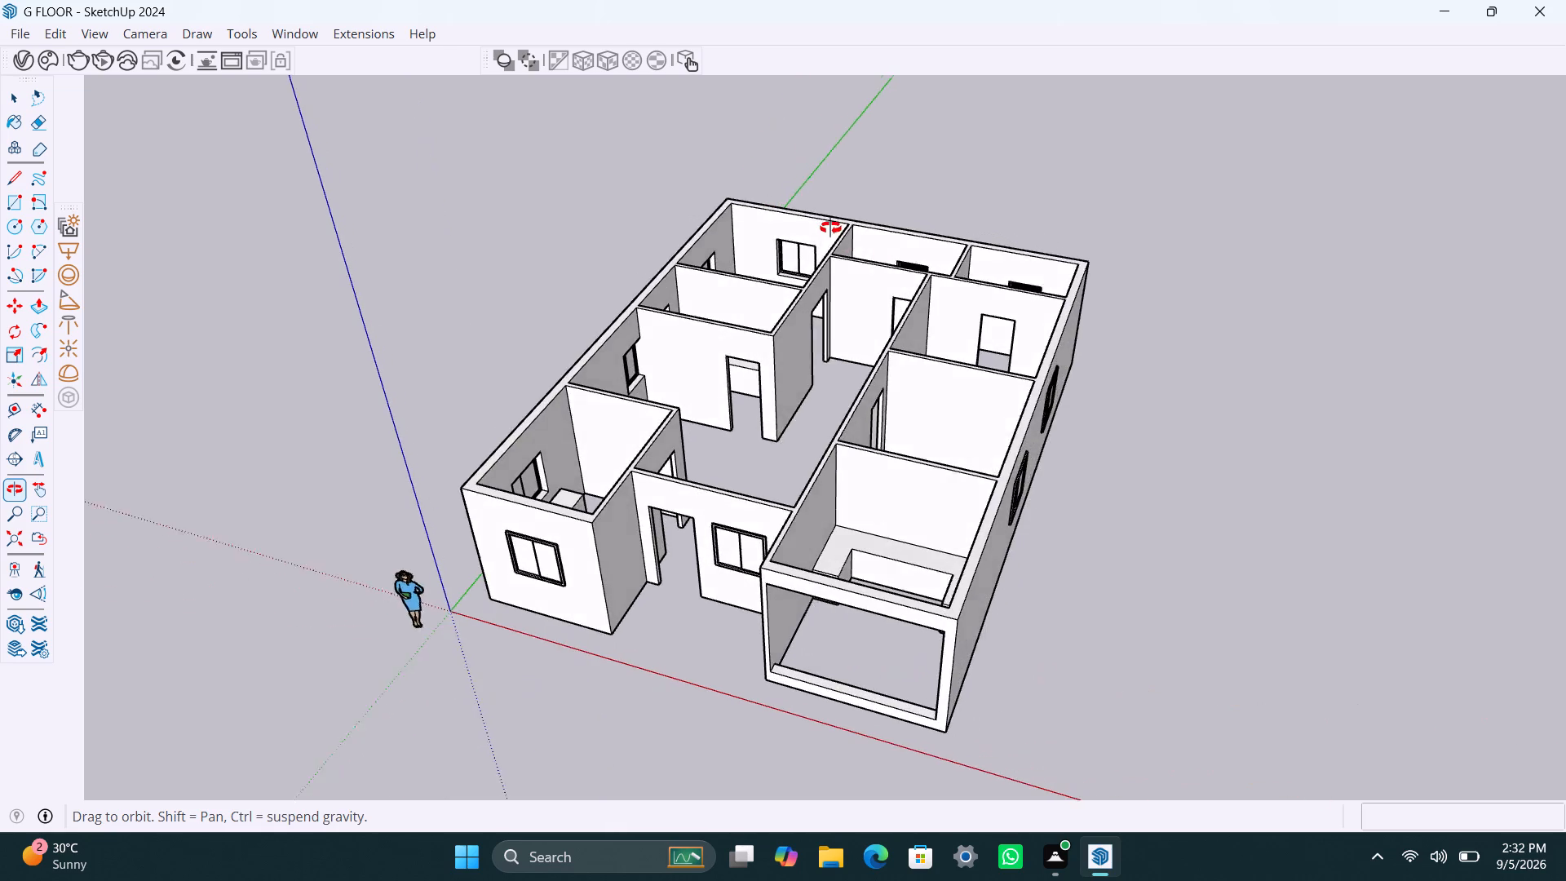
{"action": "middle_click_drag", "start_coordinate": [830, 228], "coordinate": [811, 174]}
{"action": "scroll", "coordinate": [820, 196], "scroll_direction": "up", "scroll_amount": 1}
{"action": "scroll", "coordinate": [1051, 617], "scroll_direction": "up", "scroll_amount": 4}
{"action": "middle_click_drag", "start_coordinate": [1043, 615], "coordinate": [1026, 583]}
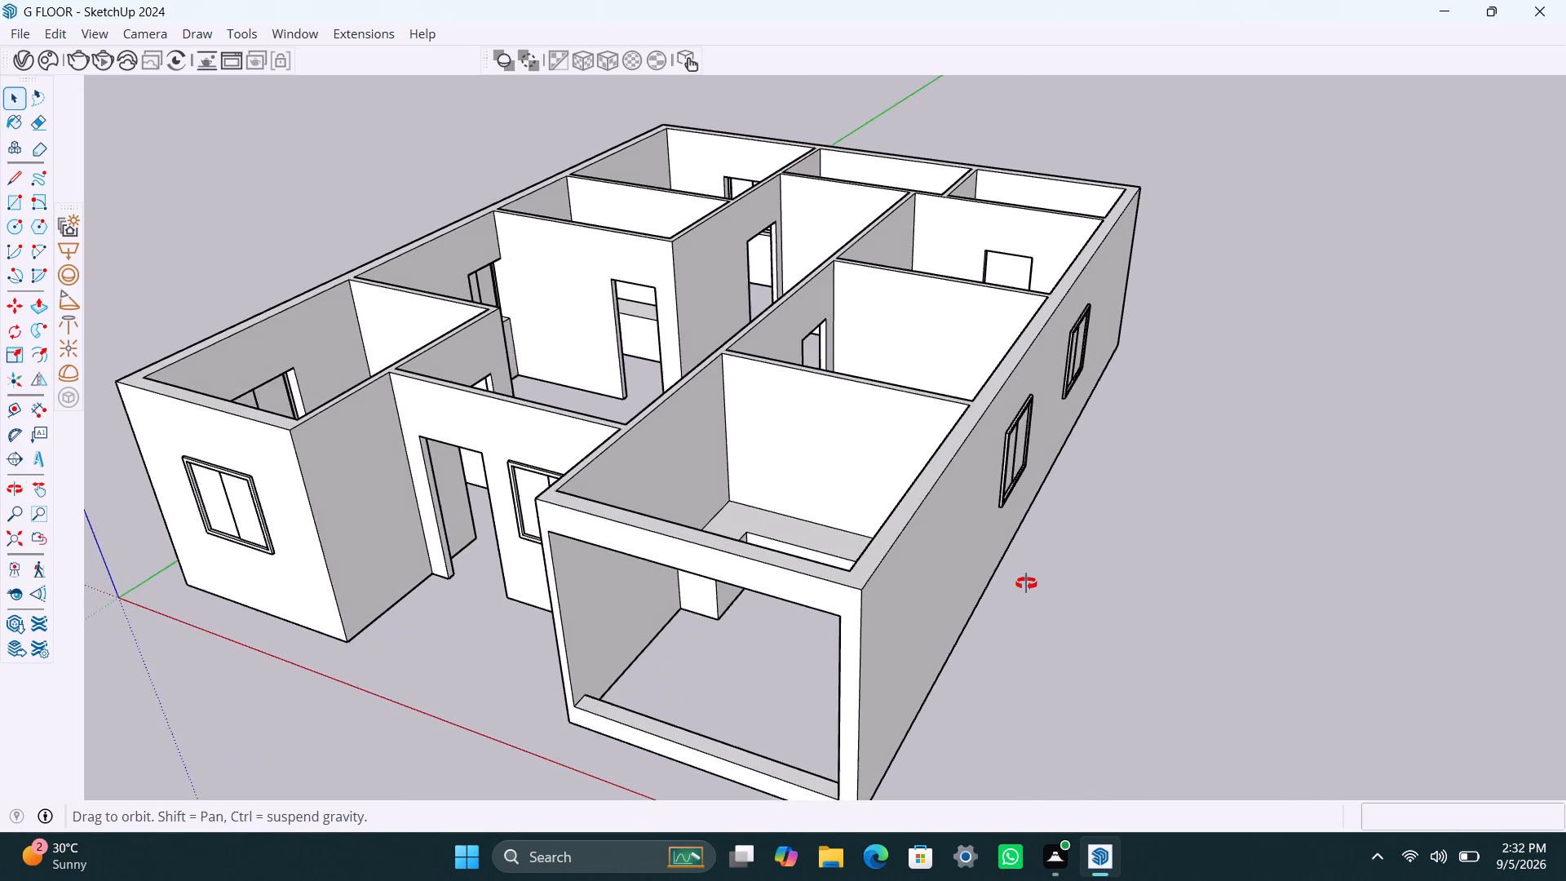
{"action": "middle_click_drag", "start_coordinate": [1026, 583], "coordinate": [1020, 577]}
{"action": "scroll", "coordinate": [1020, 577], "scroll_direction": "up", "scroll_amount": 1}
{"action": "scroll", "coordinate": [1020, 577], "scroll_direction": "down", "scroll_amount": 3}
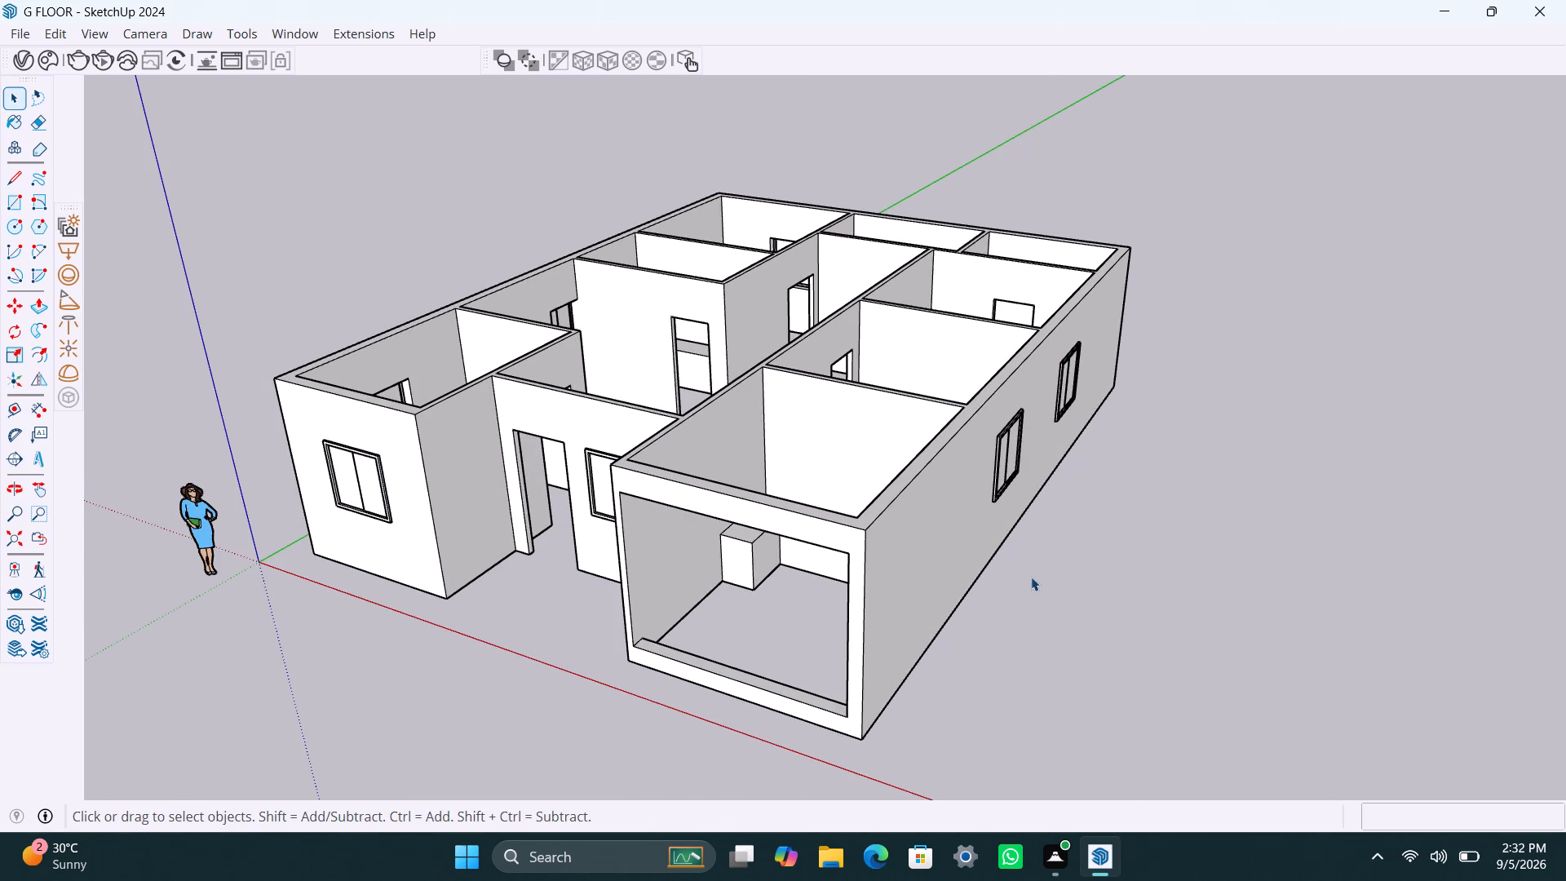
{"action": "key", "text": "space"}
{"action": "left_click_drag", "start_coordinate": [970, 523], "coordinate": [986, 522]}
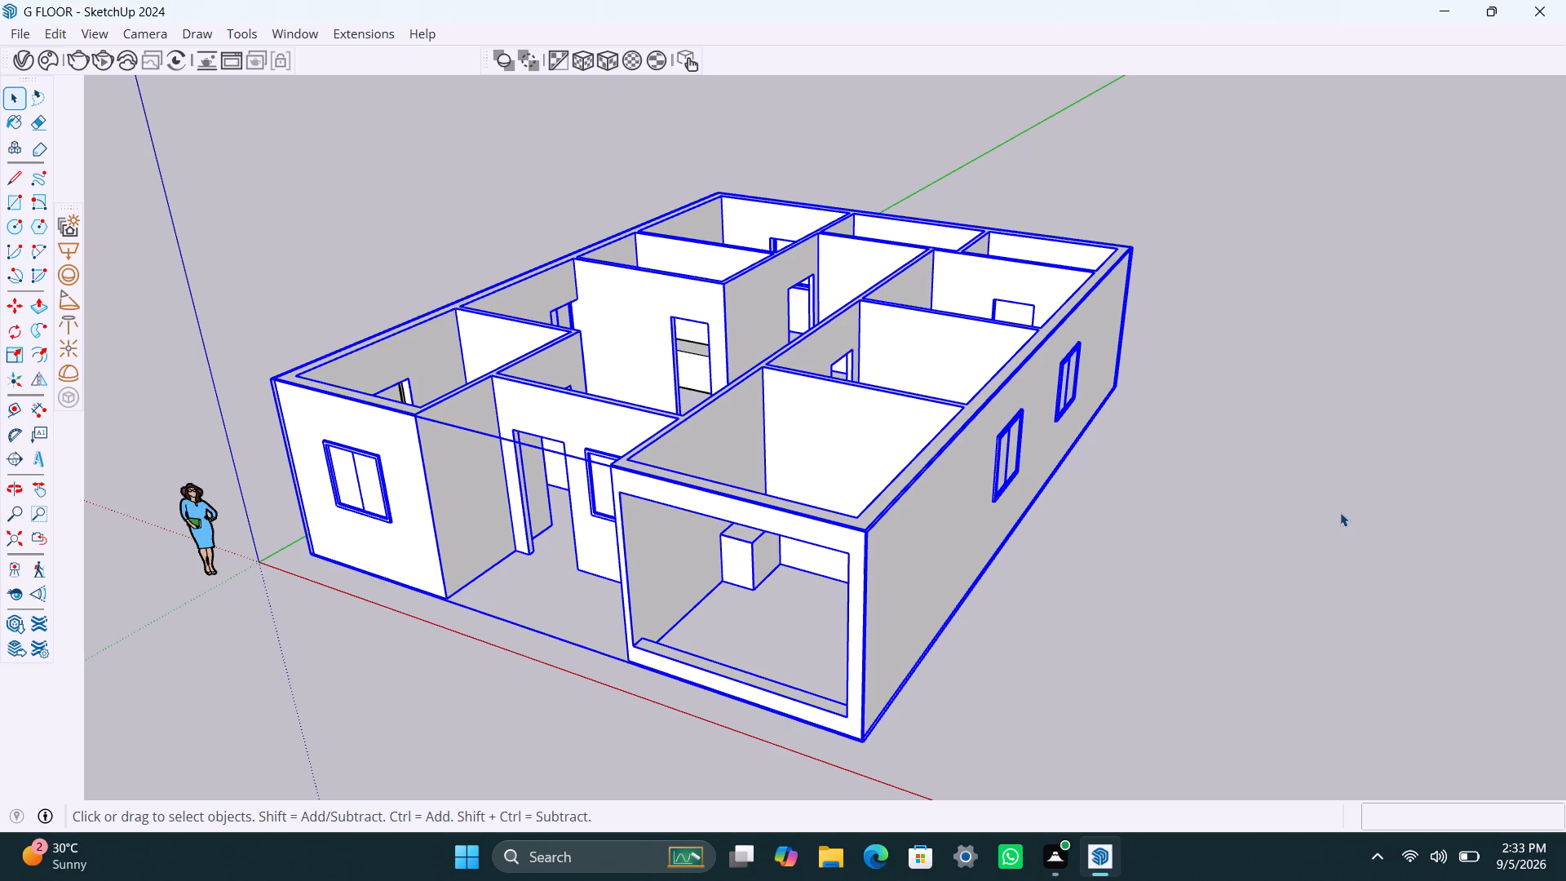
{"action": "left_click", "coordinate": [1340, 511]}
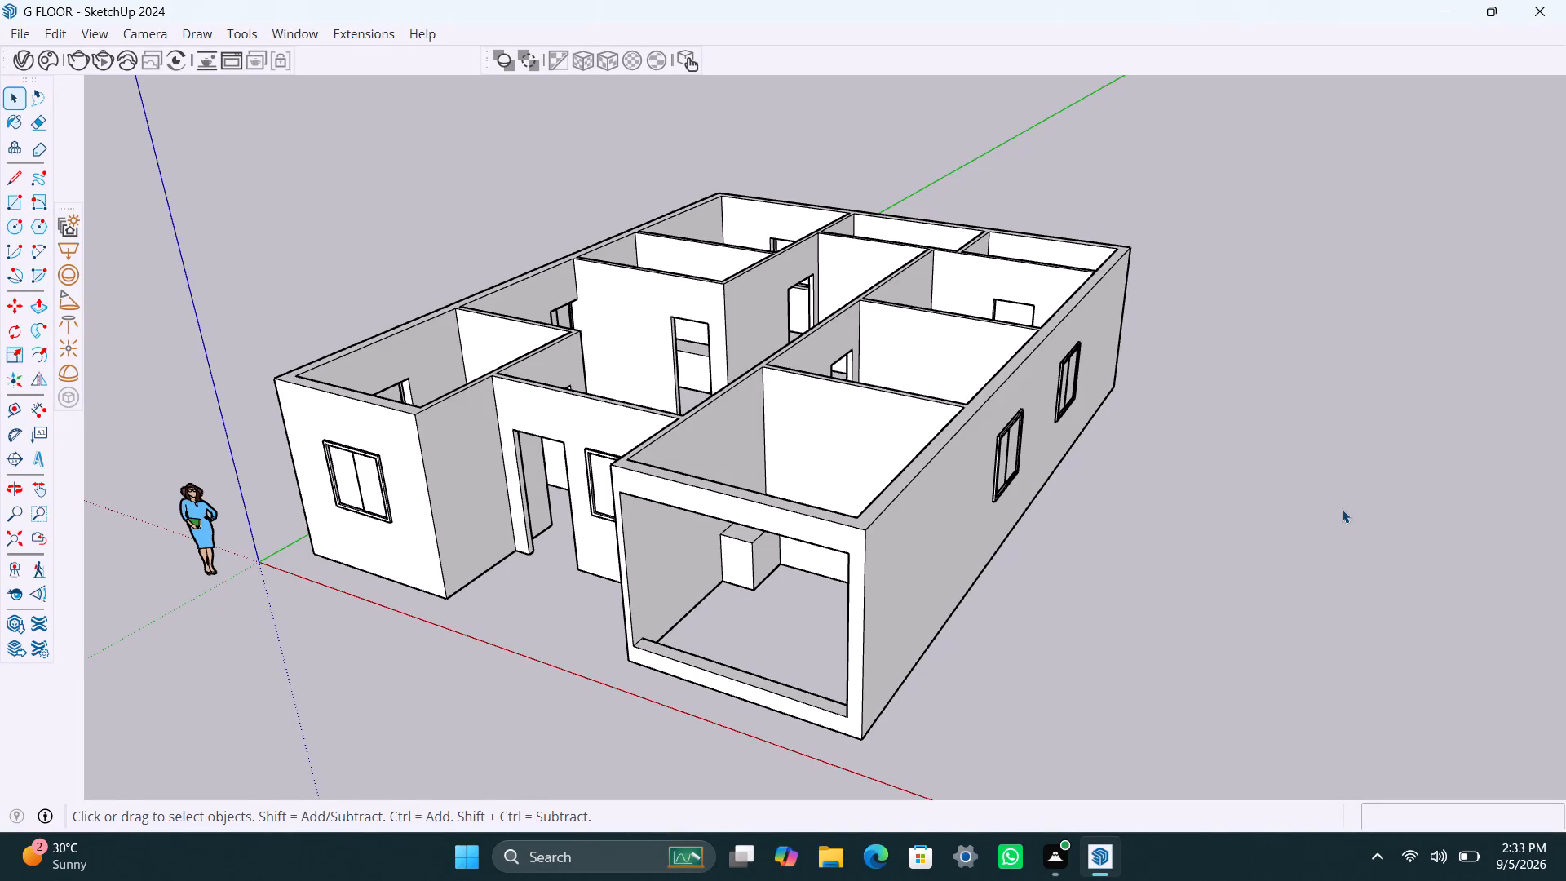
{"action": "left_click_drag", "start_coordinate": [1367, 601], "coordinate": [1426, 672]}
Inspect the front facade and the long side wall with its two-pane windows and louvred unit.
{"action": "scroll", "coordinate": [1299, 427], "scroll_direction": "down", "scroll_amount": 4}
{"action": "scroll", "coordinate": [1285, 424], "scroll_direction": "up", "scroll_amount": 3}
{"action": "middle_click_drag", "start_coordinate": [1285, 423], "coordinate": [1285, 422]}
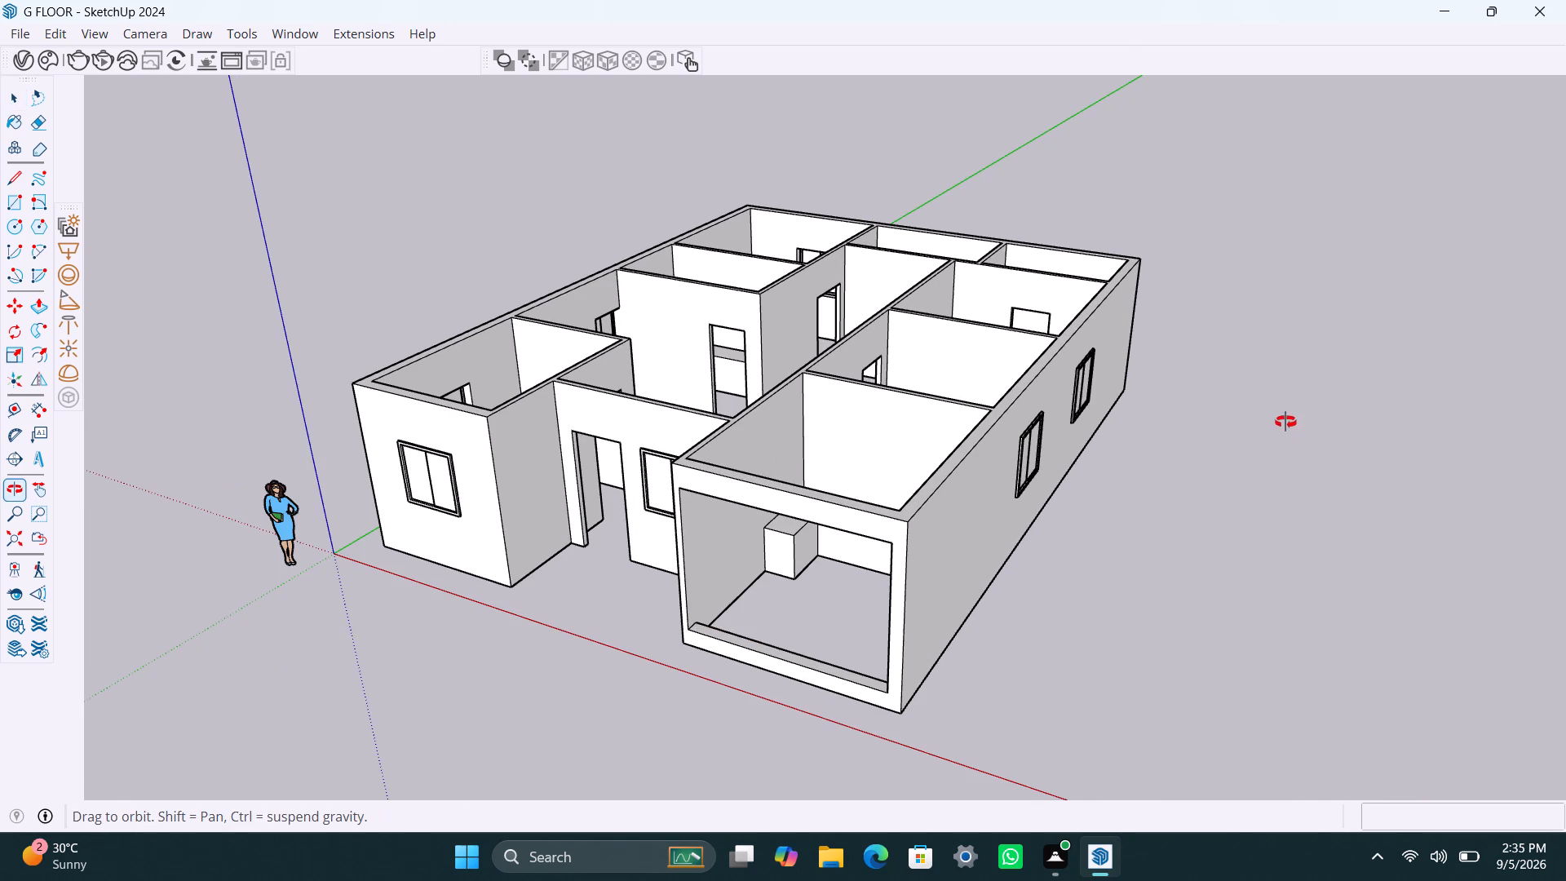
{"action": "middle_click_drag", "start_coordinate": [1285, 422], "coordinate": [1465, 373]}
{"action": "scroll", "coordinate": [685, 453], "scroll_direction": "up", "scroll_amount": 3}
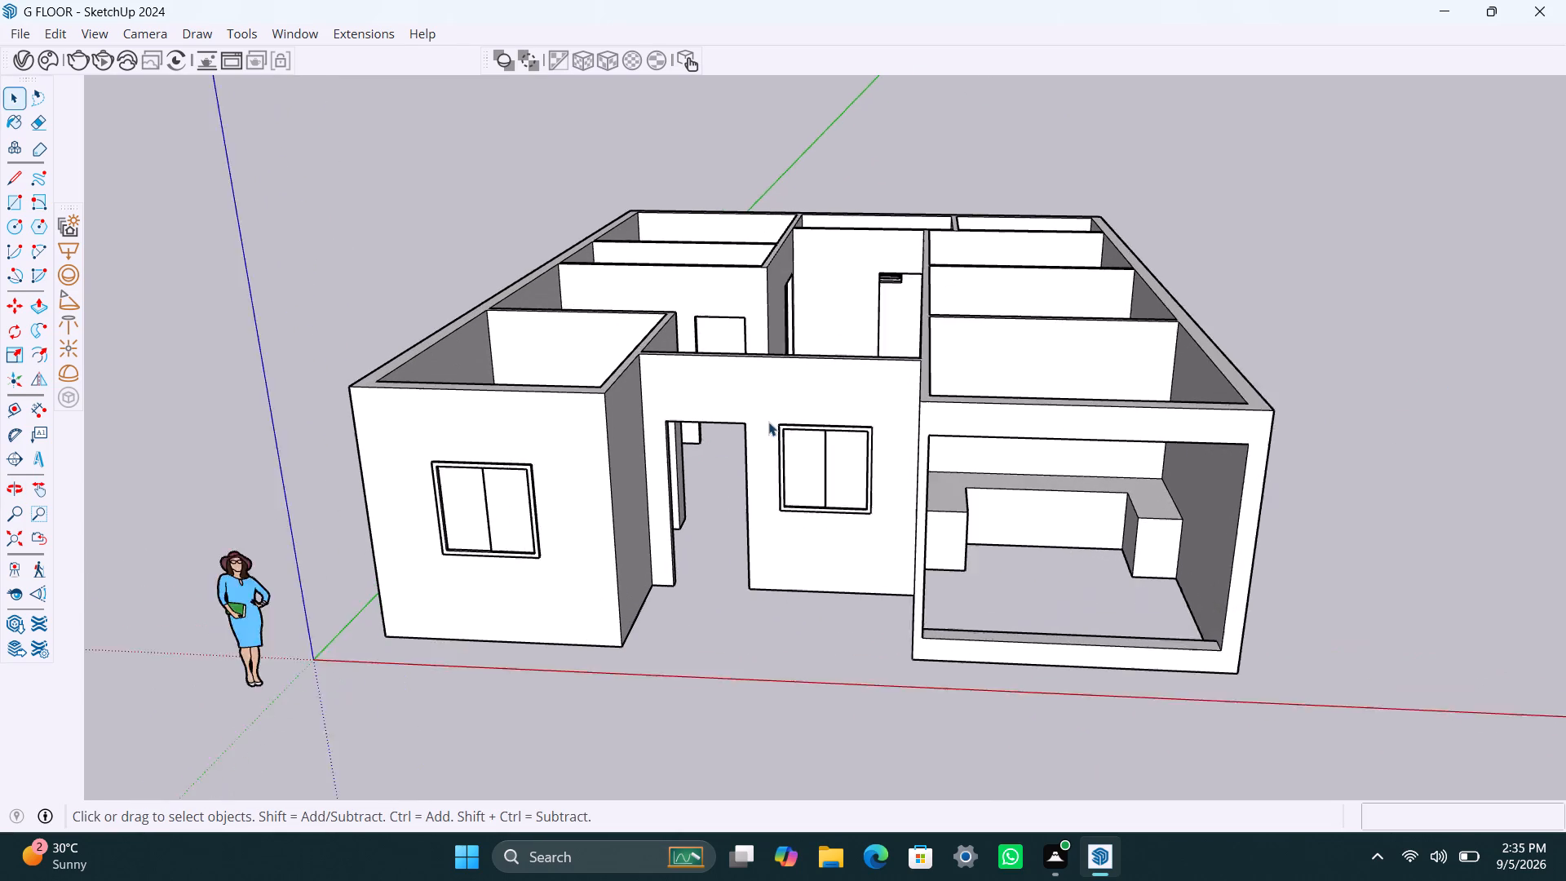
{"action": "middle_click_drag", "start_coordinate": [785, 423], "coordinate": [1205, 581]}
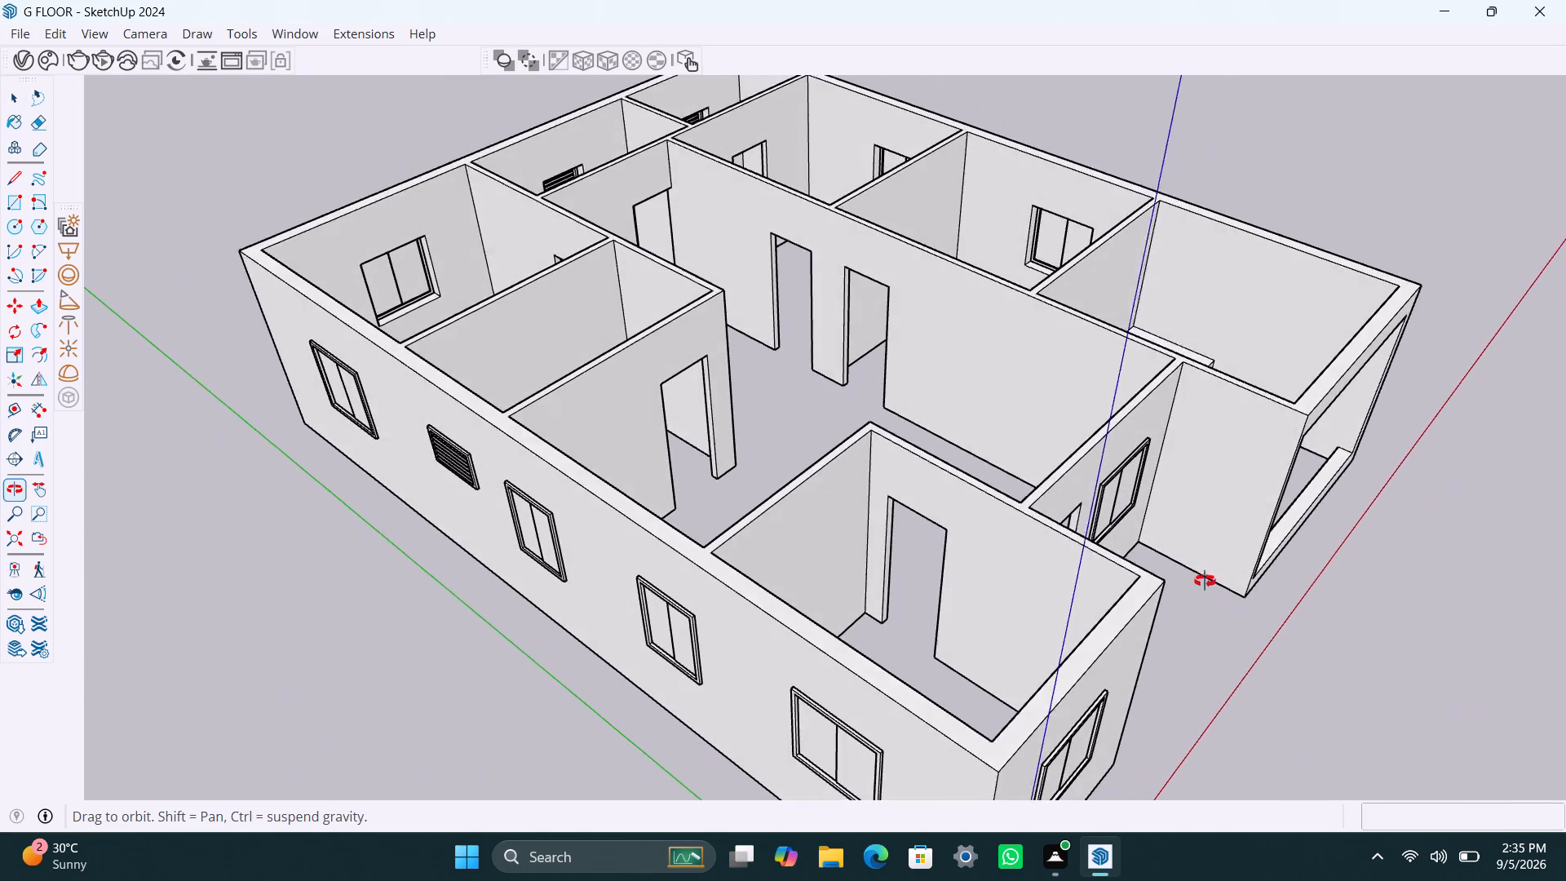
{"action": "middle_click_drag", "start_coordinate": [1205, 581], "coordinate": [1202, 575]}
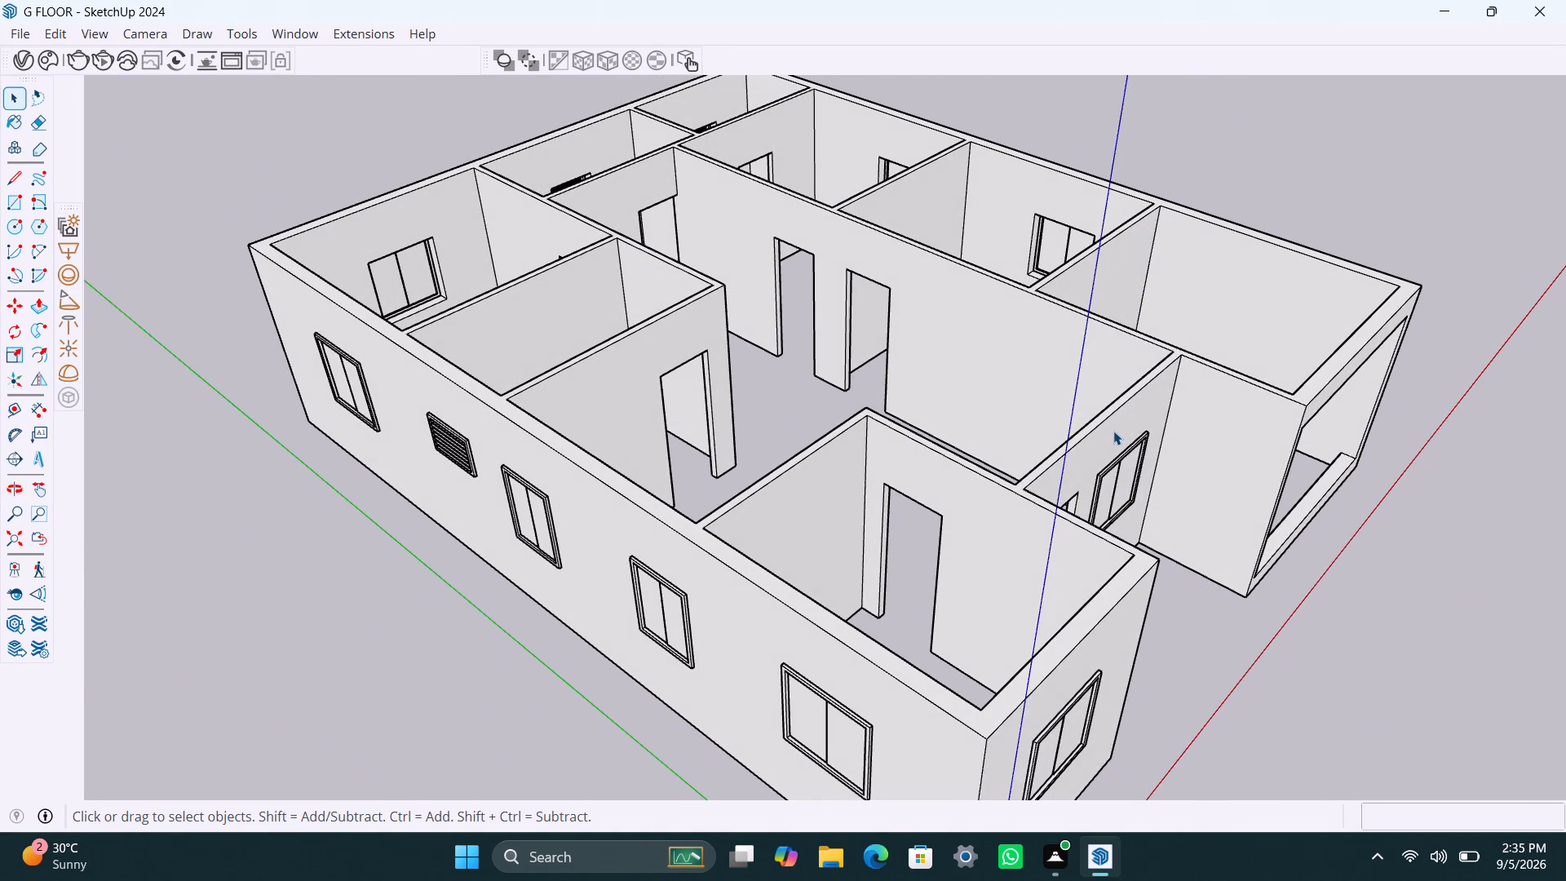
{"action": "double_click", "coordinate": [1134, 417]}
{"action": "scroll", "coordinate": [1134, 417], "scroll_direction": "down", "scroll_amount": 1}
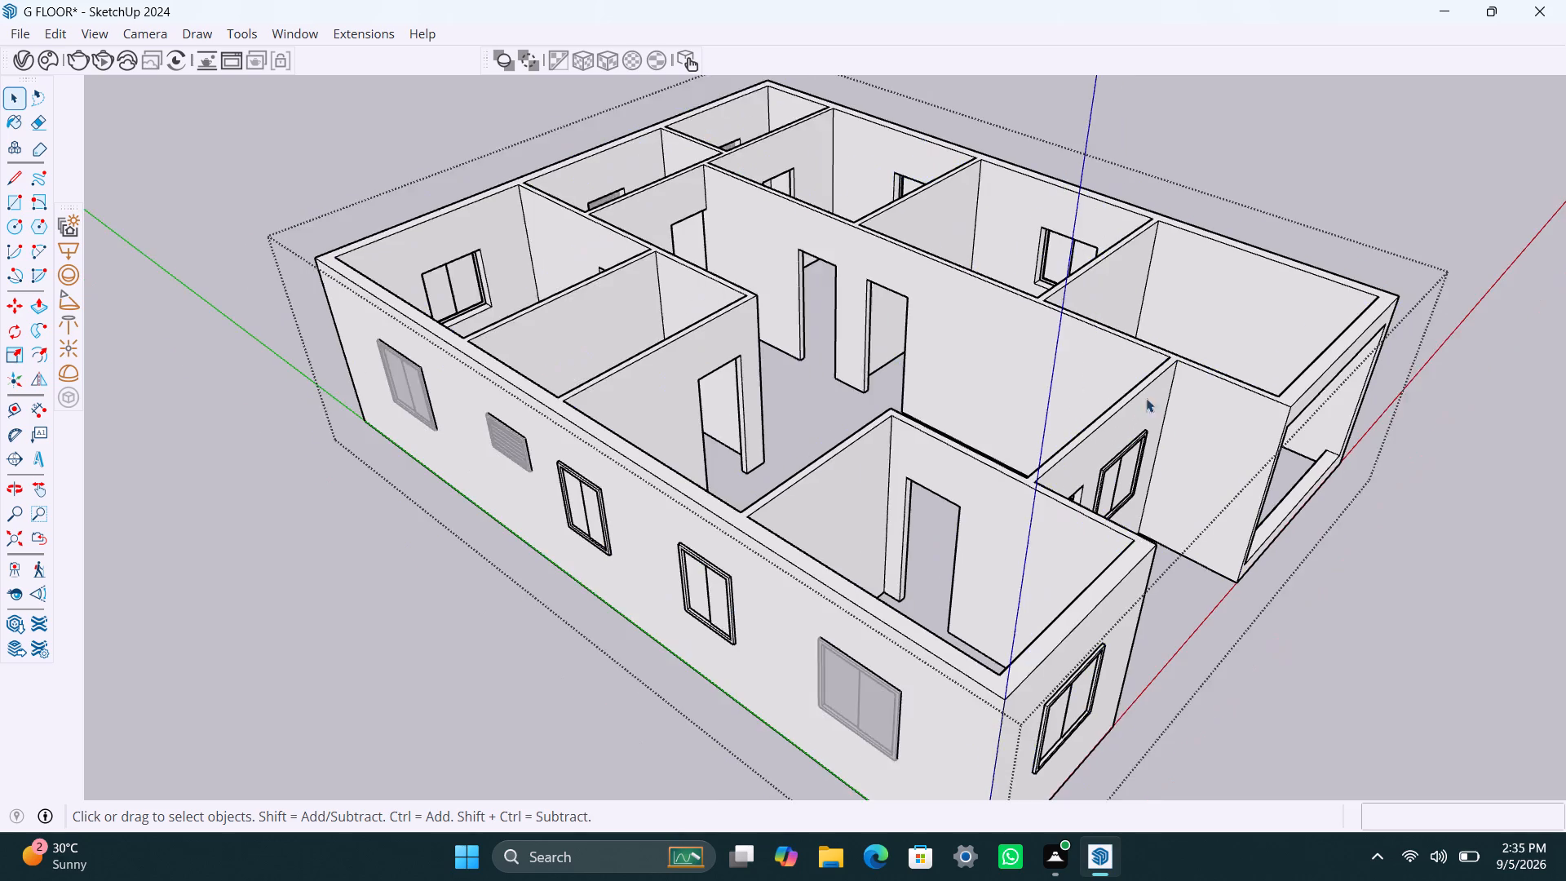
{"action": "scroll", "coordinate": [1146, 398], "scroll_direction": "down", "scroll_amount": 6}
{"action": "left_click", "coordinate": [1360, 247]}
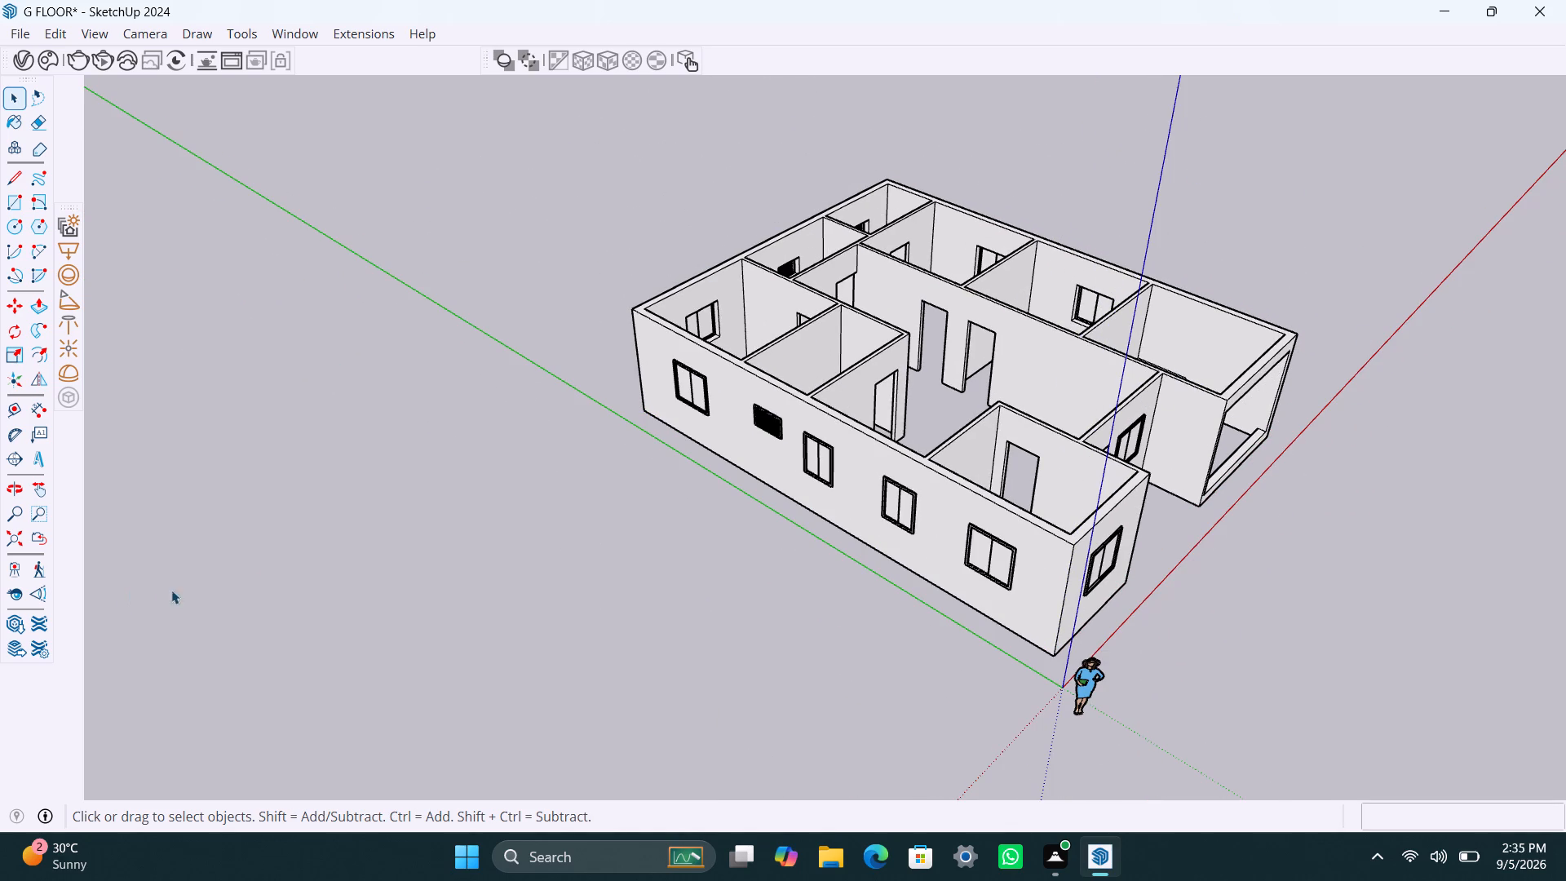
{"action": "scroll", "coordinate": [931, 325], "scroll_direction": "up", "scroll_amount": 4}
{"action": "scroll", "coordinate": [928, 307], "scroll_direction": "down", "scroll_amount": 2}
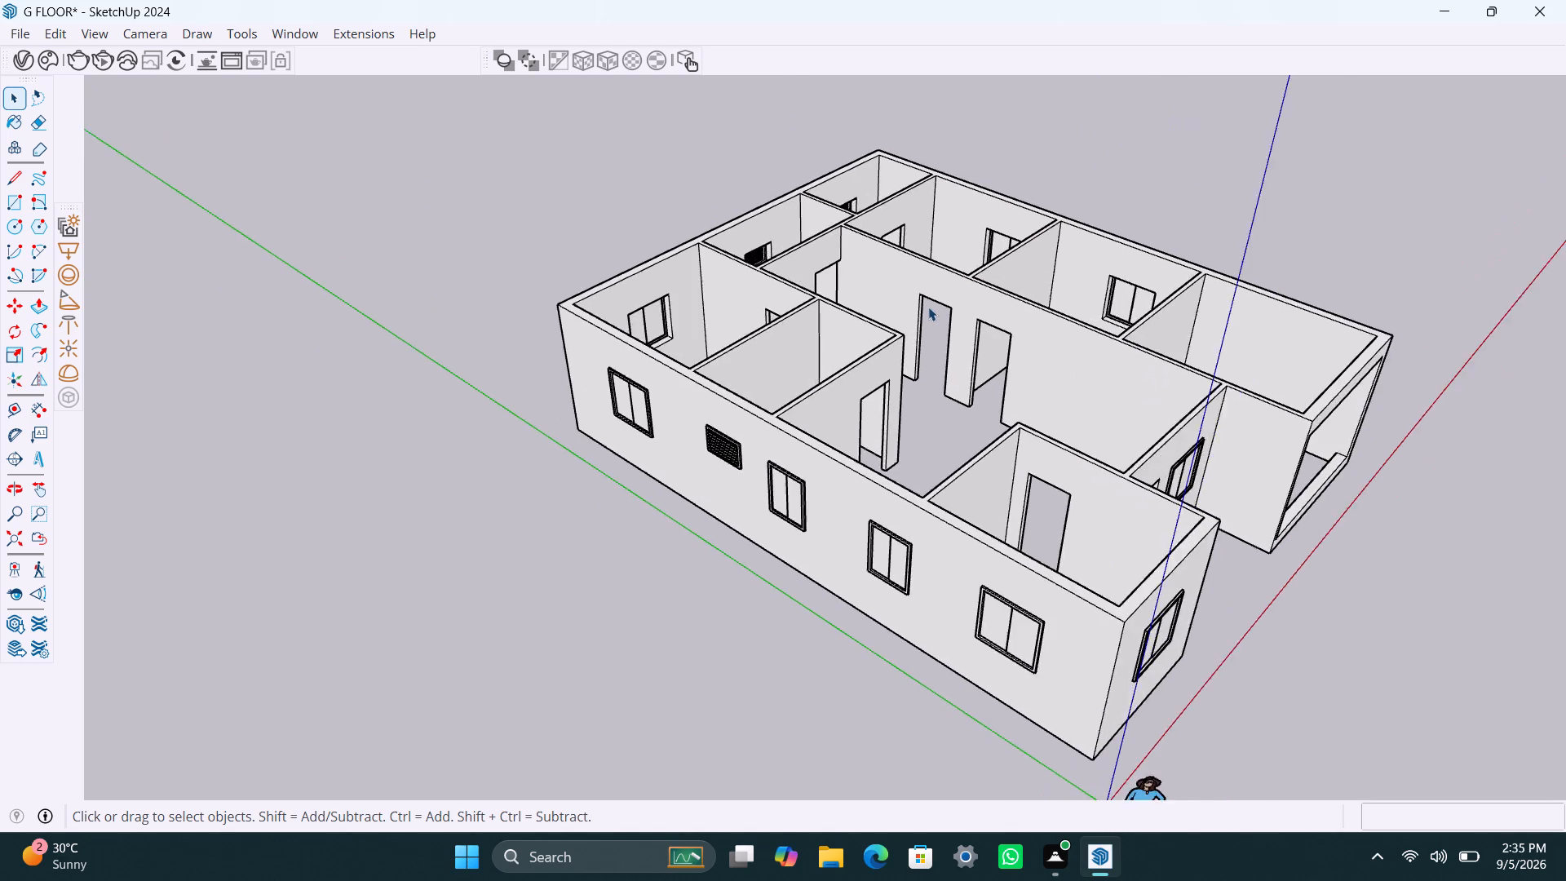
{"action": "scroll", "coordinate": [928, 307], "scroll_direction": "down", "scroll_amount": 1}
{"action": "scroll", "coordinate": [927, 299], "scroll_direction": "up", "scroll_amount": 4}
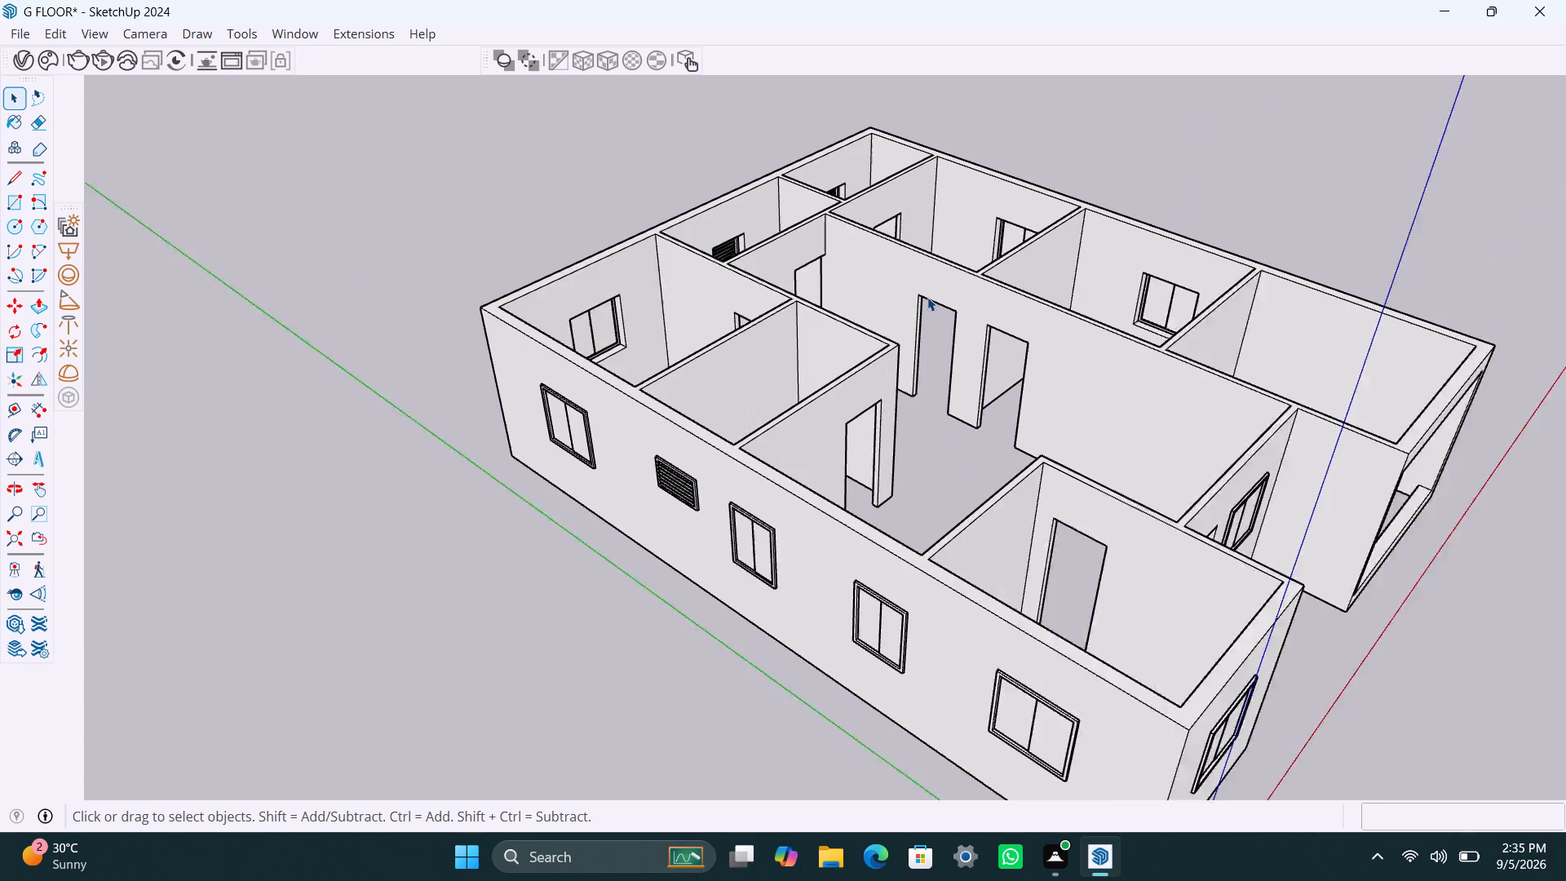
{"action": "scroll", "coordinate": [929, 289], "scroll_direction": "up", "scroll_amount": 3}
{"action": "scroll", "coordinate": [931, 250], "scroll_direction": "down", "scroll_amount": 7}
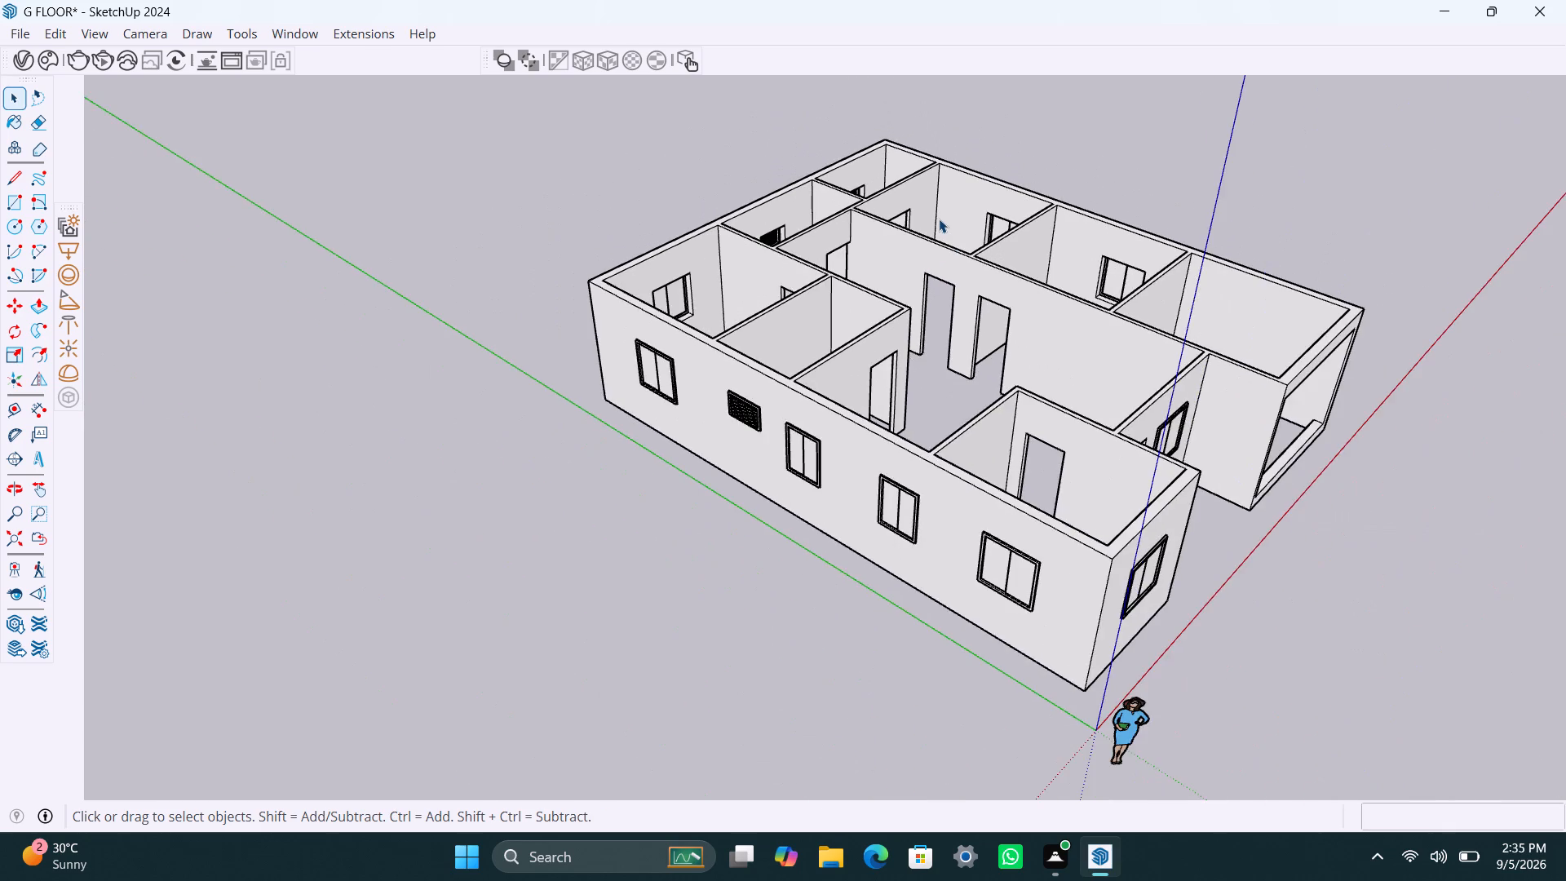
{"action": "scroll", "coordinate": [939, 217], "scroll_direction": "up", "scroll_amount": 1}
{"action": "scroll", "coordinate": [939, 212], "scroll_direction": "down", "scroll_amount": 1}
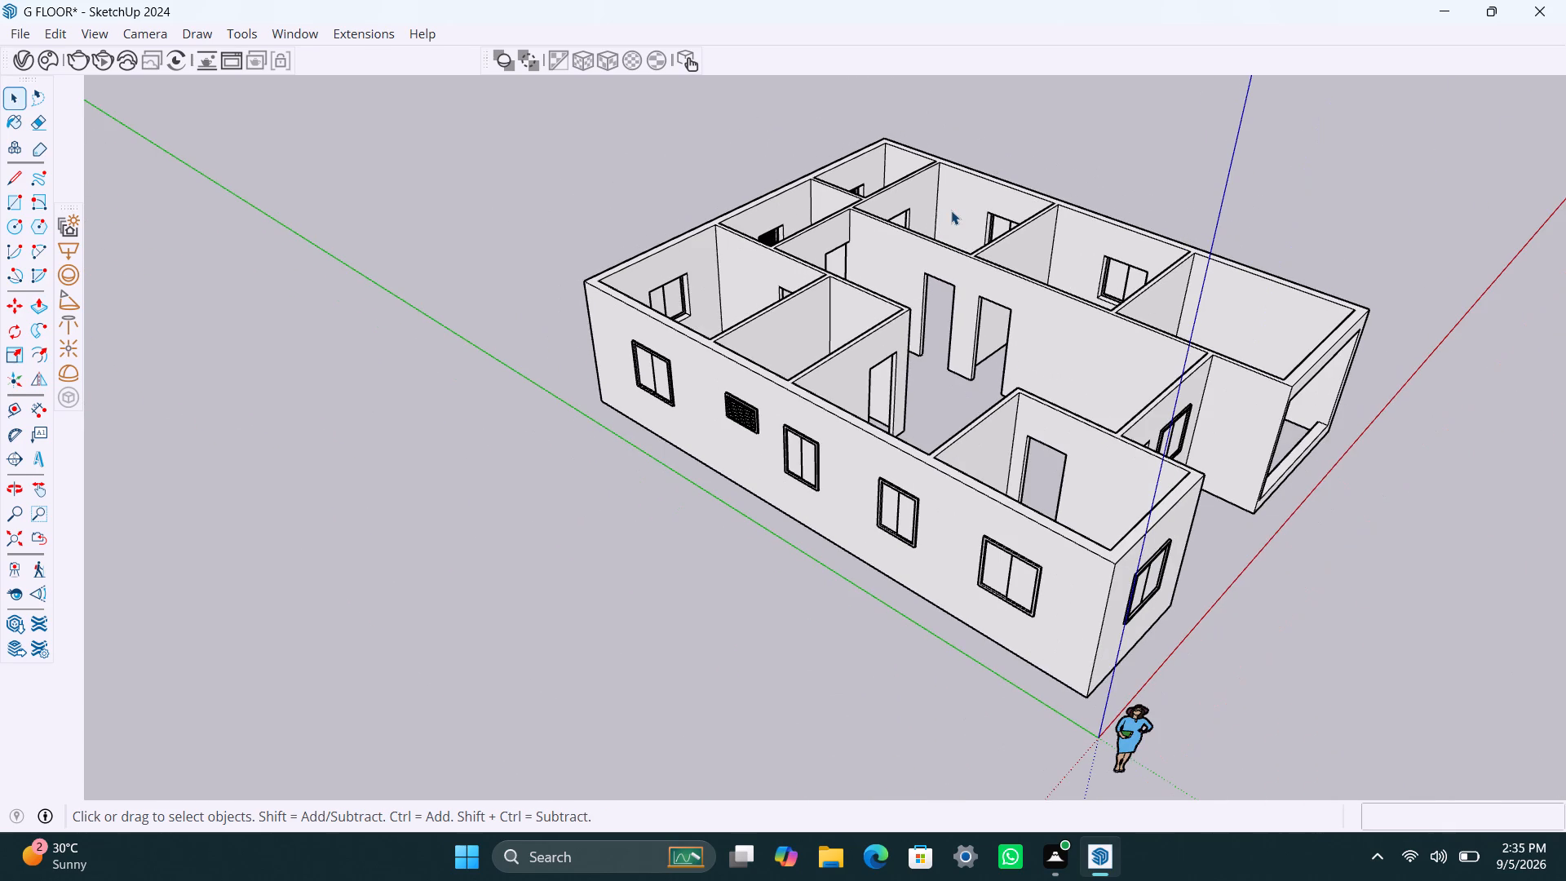
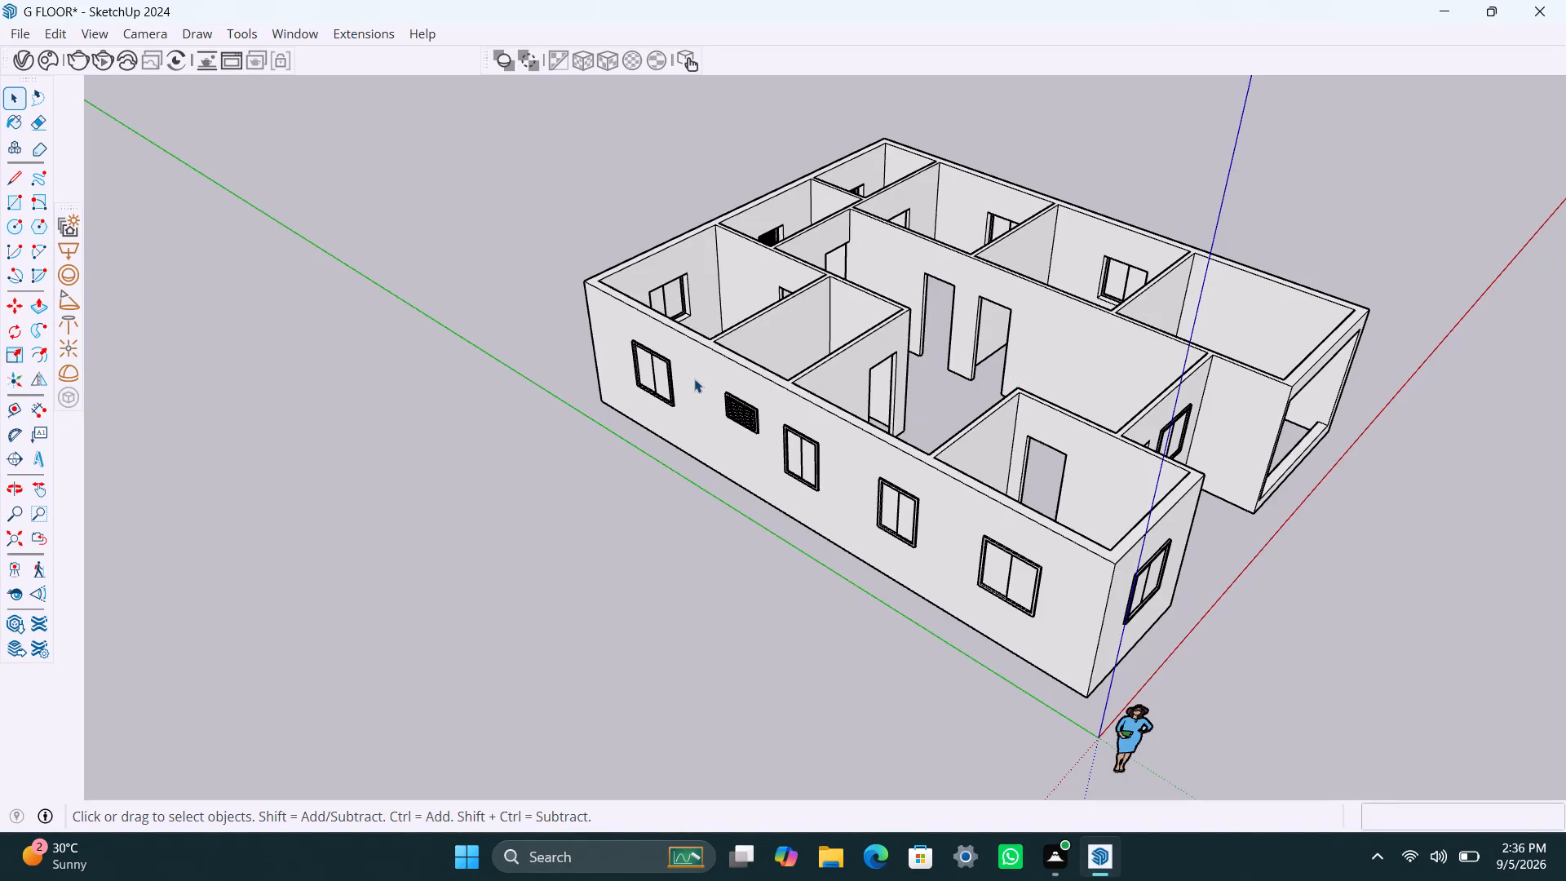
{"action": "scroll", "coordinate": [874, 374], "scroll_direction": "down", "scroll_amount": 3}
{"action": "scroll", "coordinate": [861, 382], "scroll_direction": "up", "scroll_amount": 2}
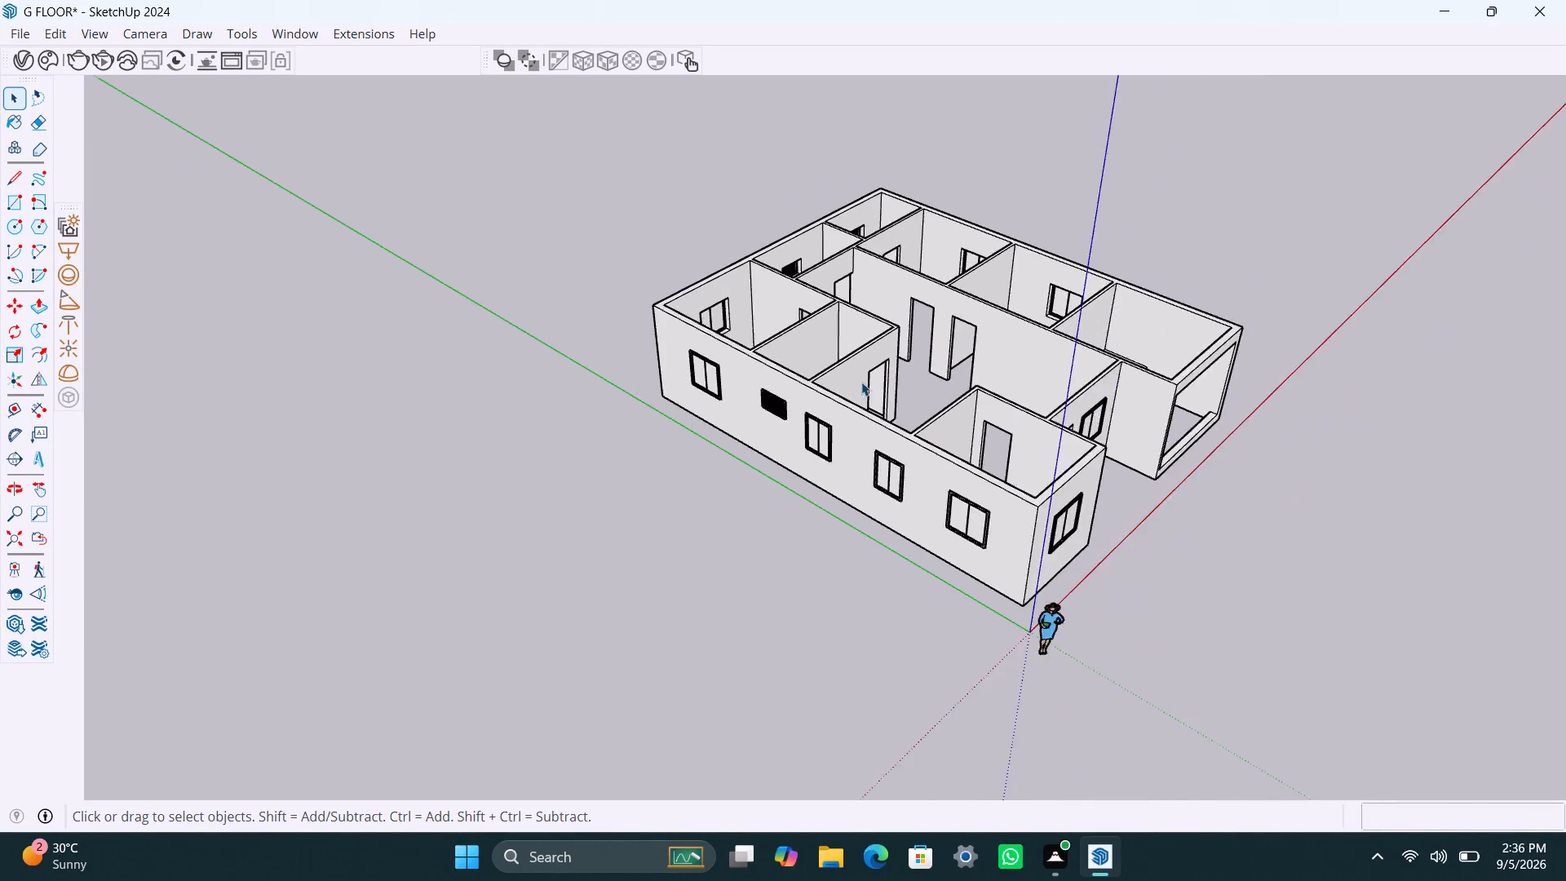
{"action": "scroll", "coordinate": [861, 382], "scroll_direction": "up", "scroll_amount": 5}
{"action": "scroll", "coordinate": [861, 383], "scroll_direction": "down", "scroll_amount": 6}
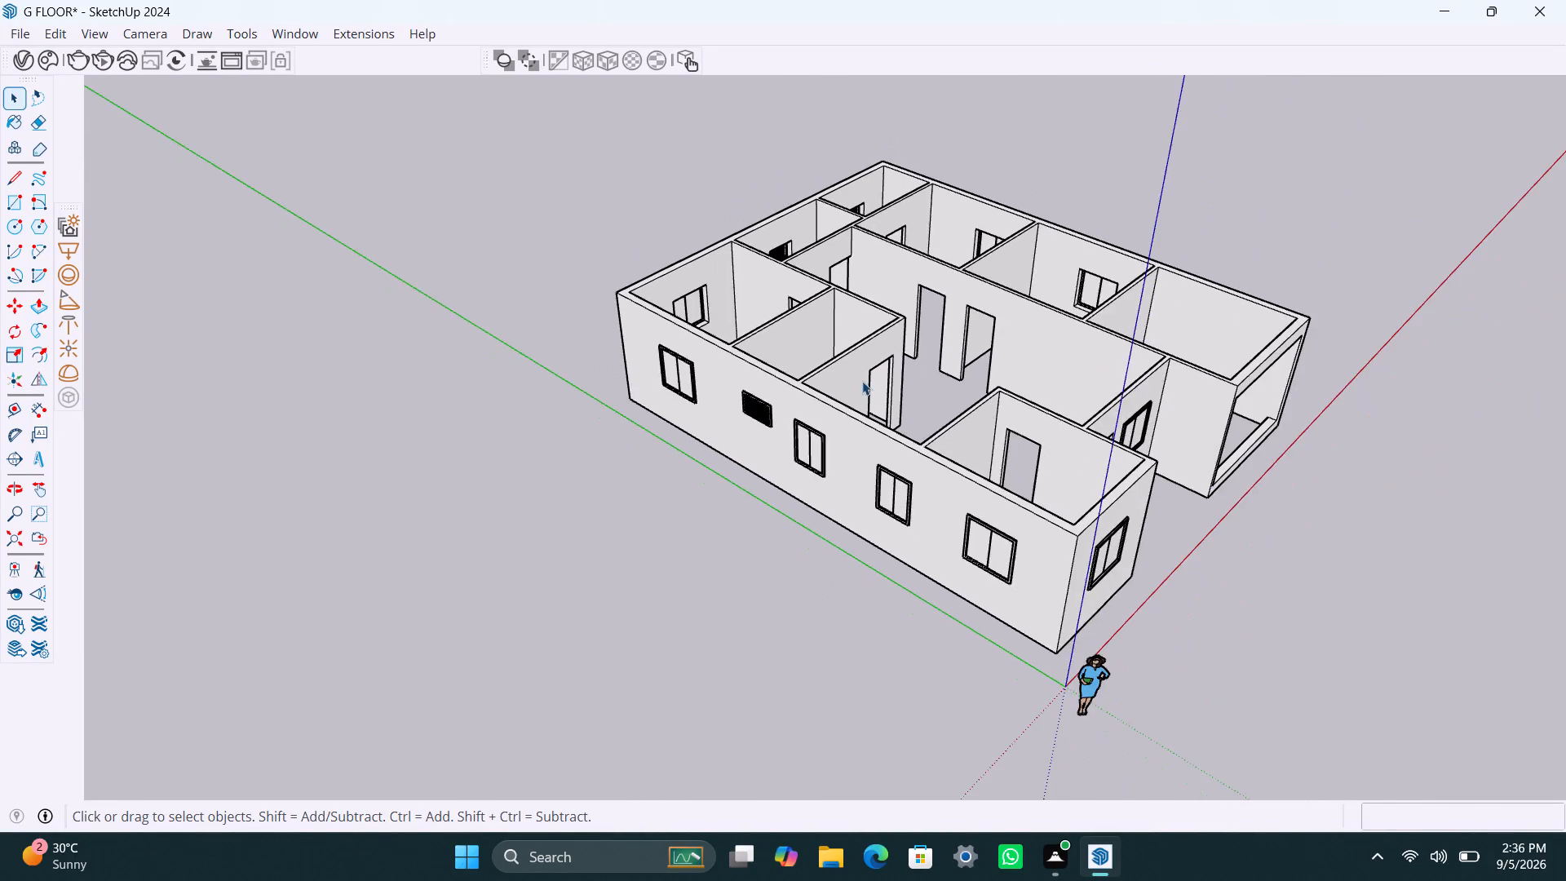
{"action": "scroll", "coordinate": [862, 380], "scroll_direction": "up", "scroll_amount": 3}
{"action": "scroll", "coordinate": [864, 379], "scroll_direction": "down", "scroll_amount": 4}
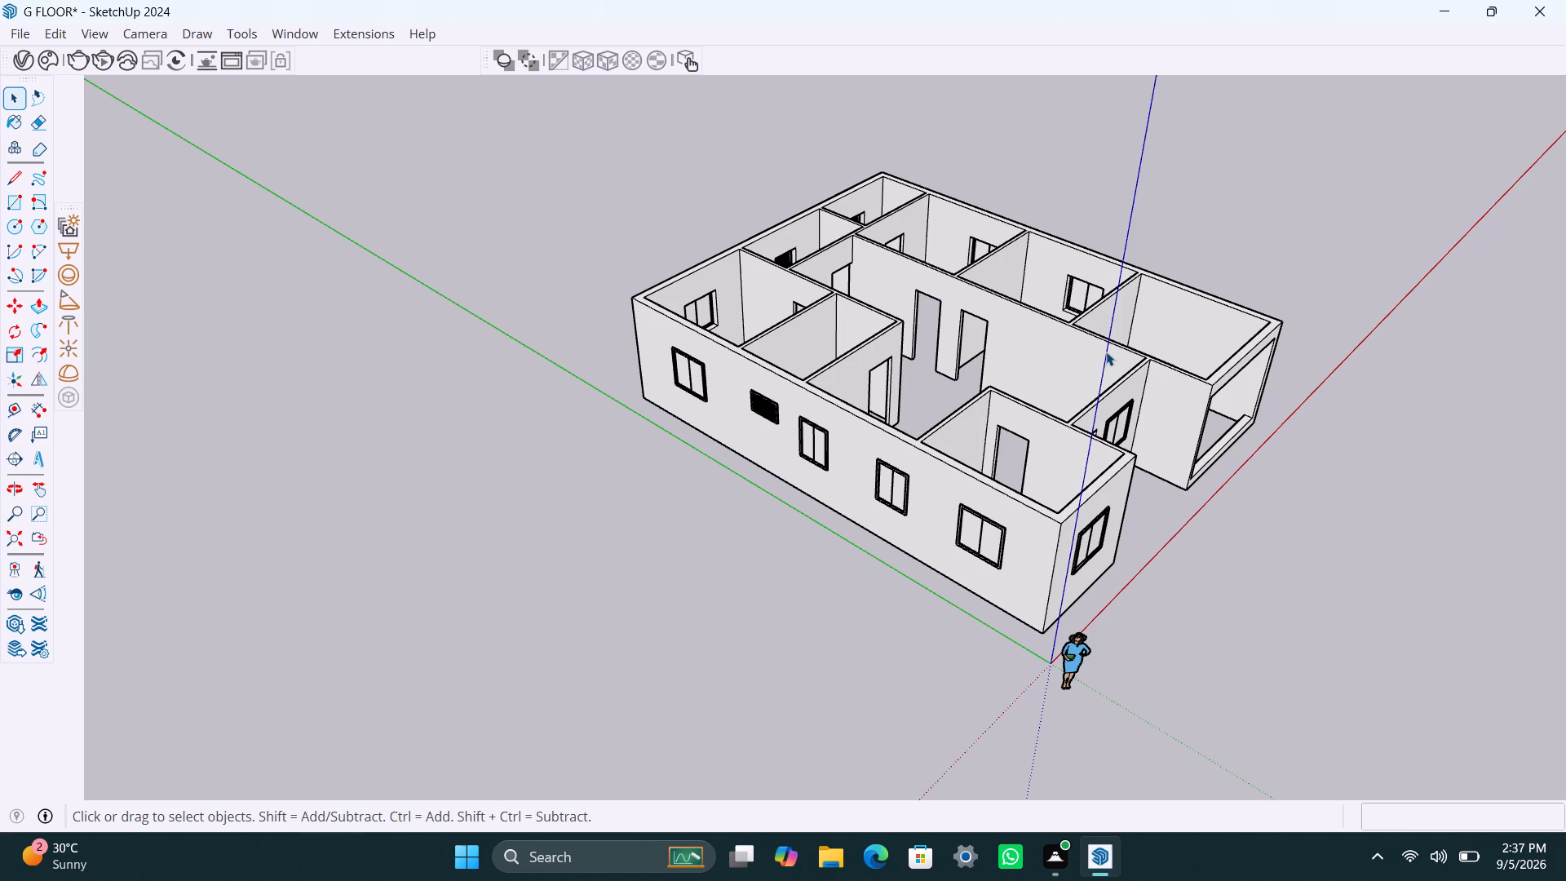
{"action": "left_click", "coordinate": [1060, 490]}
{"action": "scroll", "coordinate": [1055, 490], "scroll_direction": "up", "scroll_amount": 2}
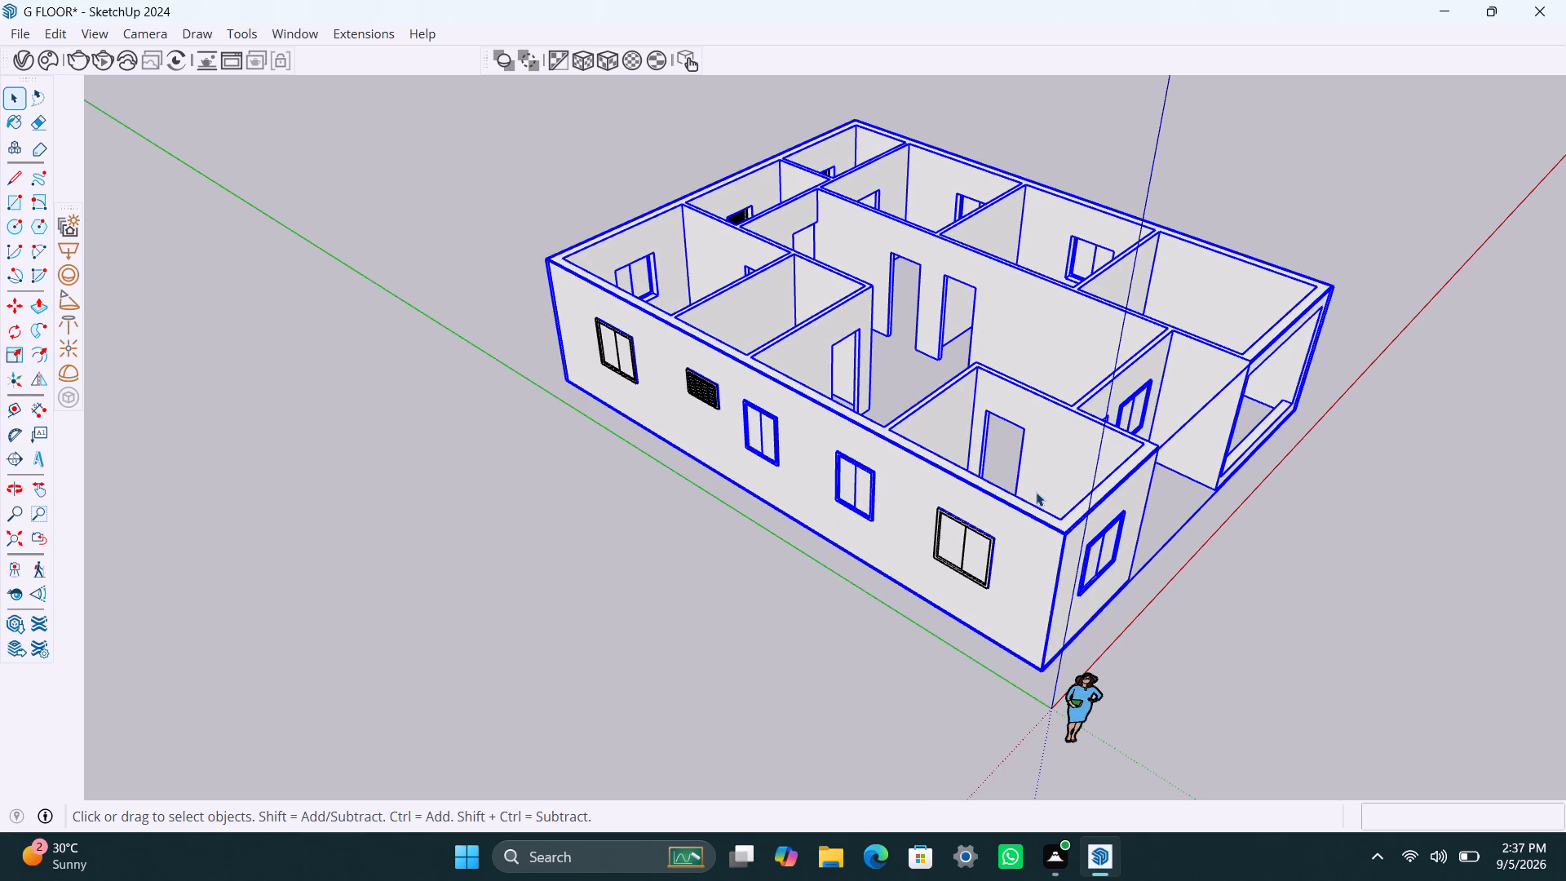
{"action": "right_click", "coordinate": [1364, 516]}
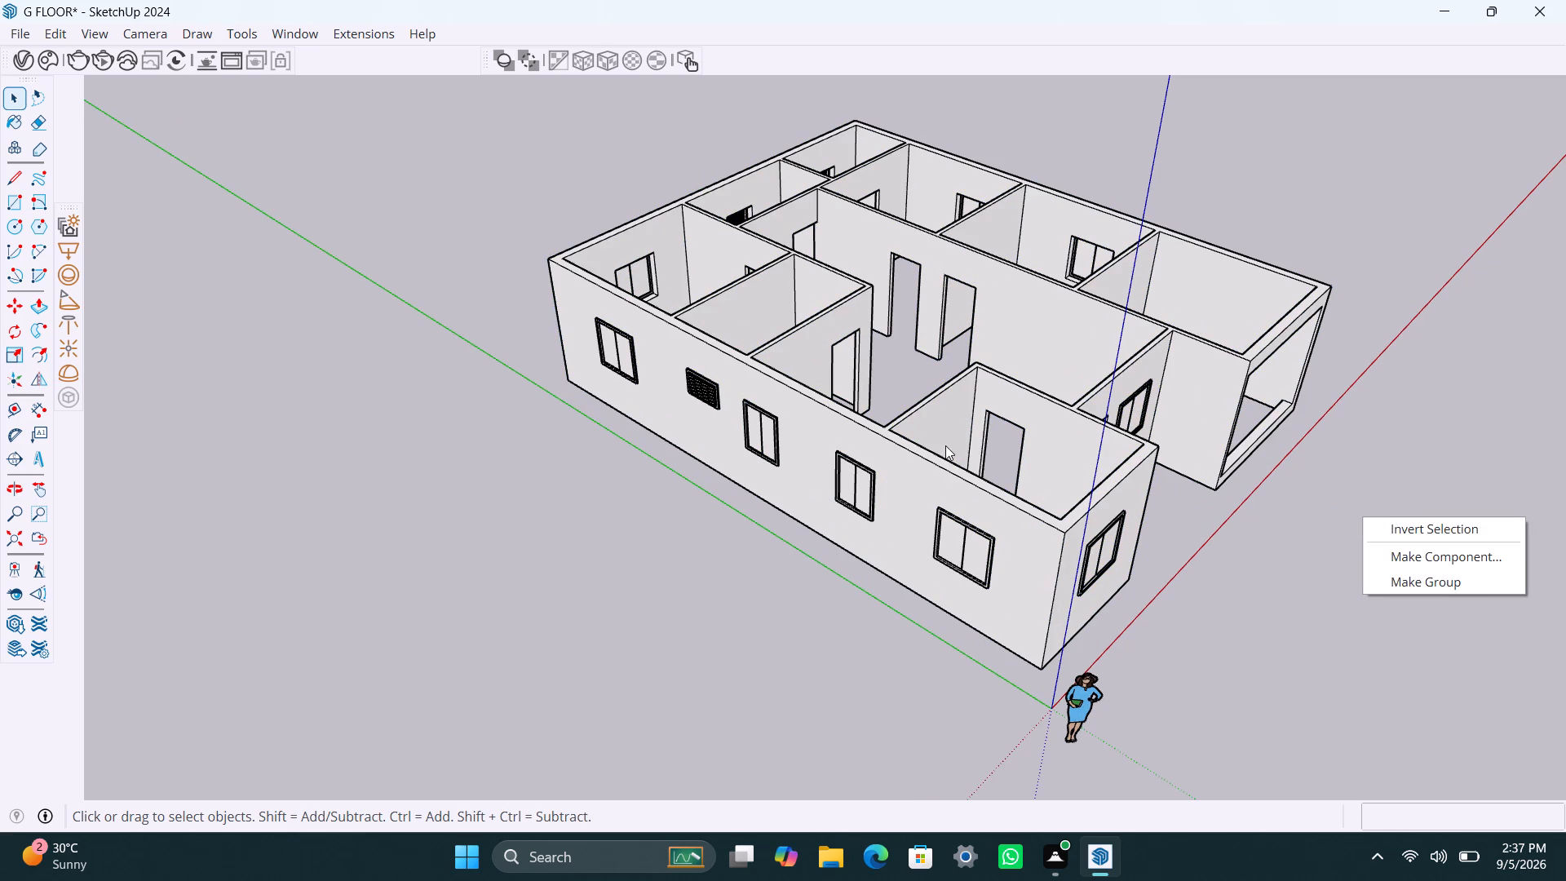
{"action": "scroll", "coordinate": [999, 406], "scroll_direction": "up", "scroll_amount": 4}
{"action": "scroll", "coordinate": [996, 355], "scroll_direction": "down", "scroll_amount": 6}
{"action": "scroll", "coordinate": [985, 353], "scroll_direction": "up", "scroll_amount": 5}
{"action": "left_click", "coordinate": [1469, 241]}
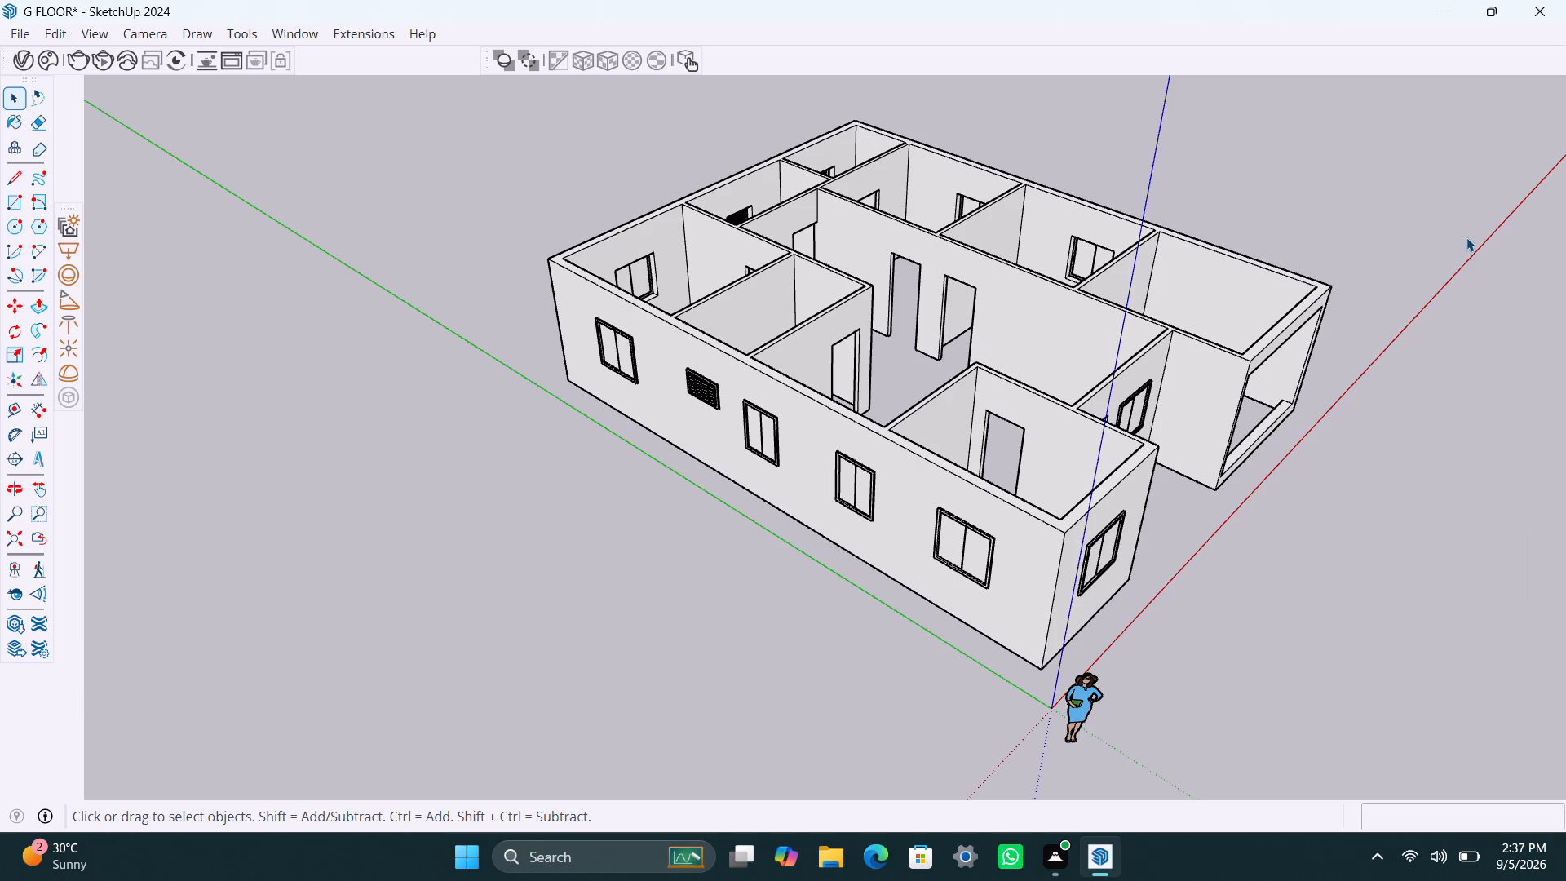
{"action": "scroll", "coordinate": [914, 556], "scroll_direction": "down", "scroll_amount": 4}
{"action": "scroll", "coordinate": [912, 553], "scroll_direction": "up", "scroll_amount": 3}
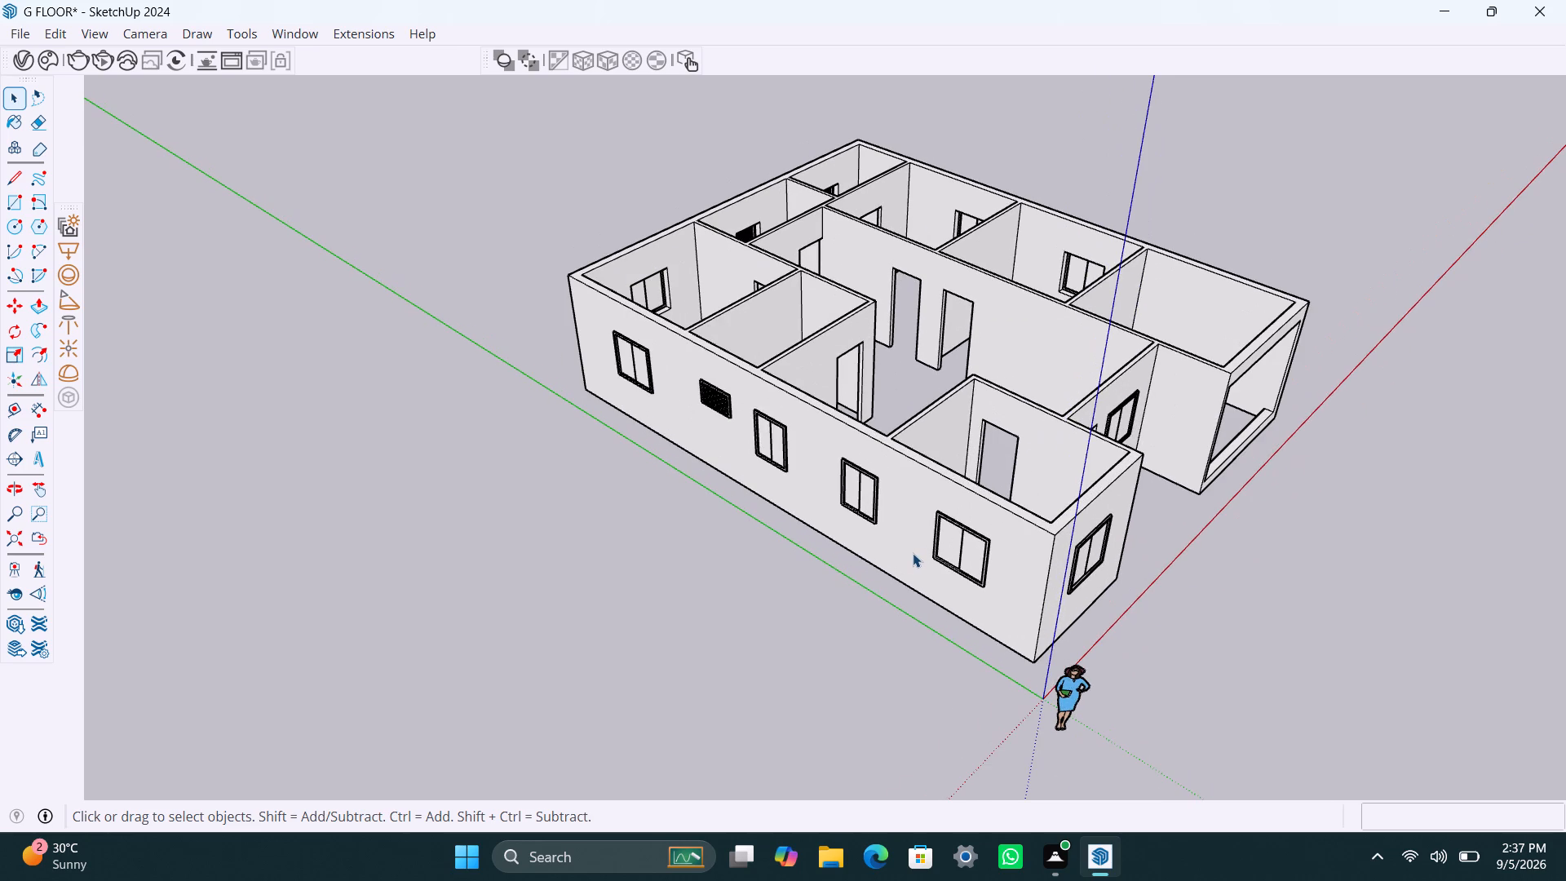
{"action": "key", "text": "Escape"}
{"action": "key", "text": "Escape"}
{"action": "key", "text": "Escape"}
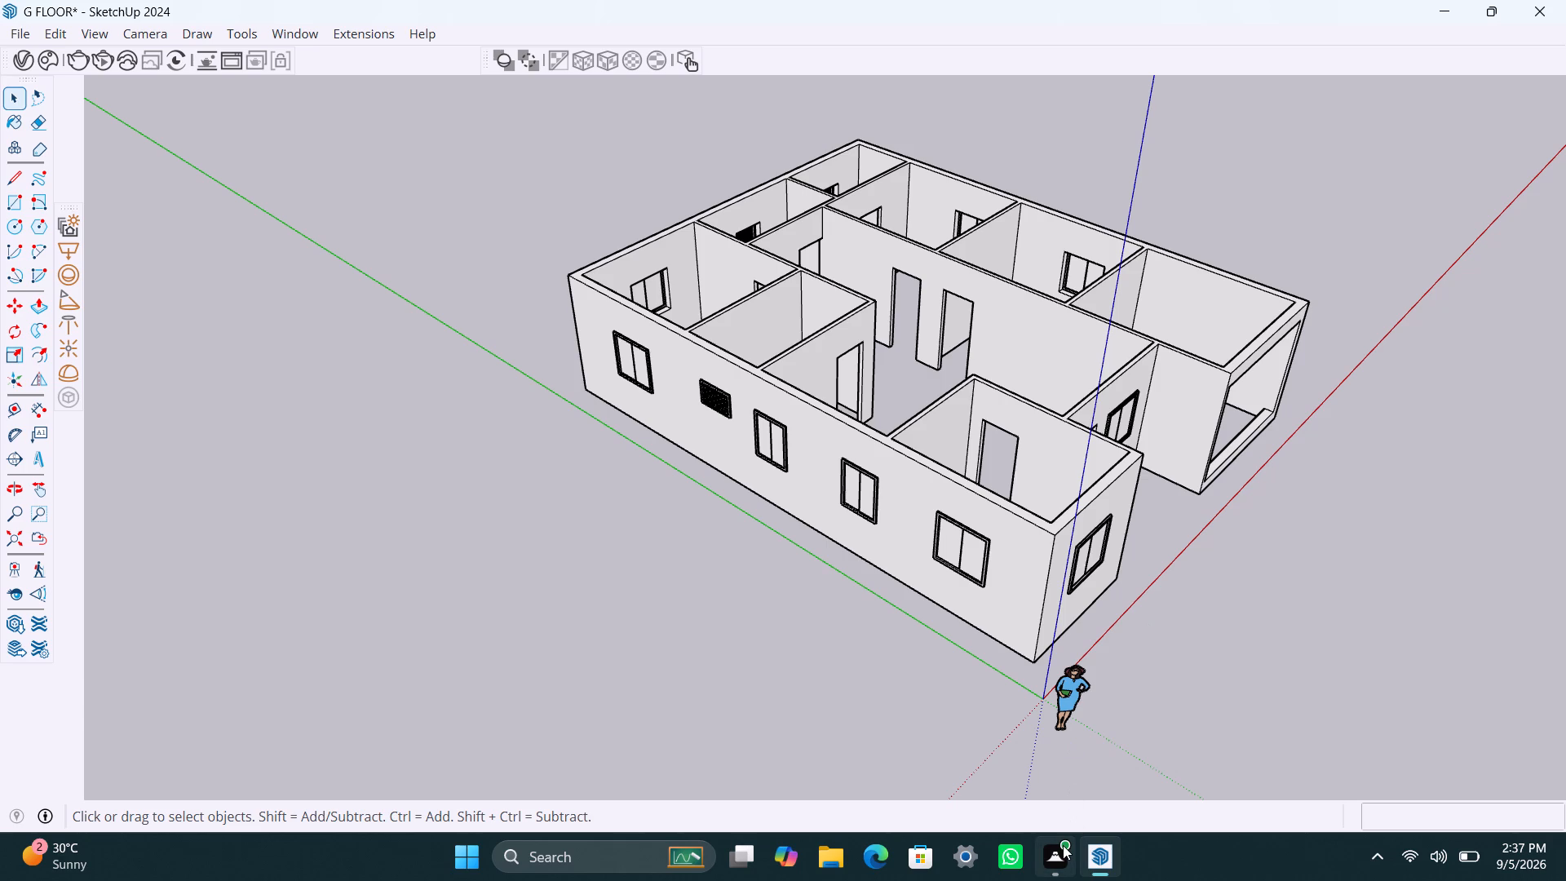
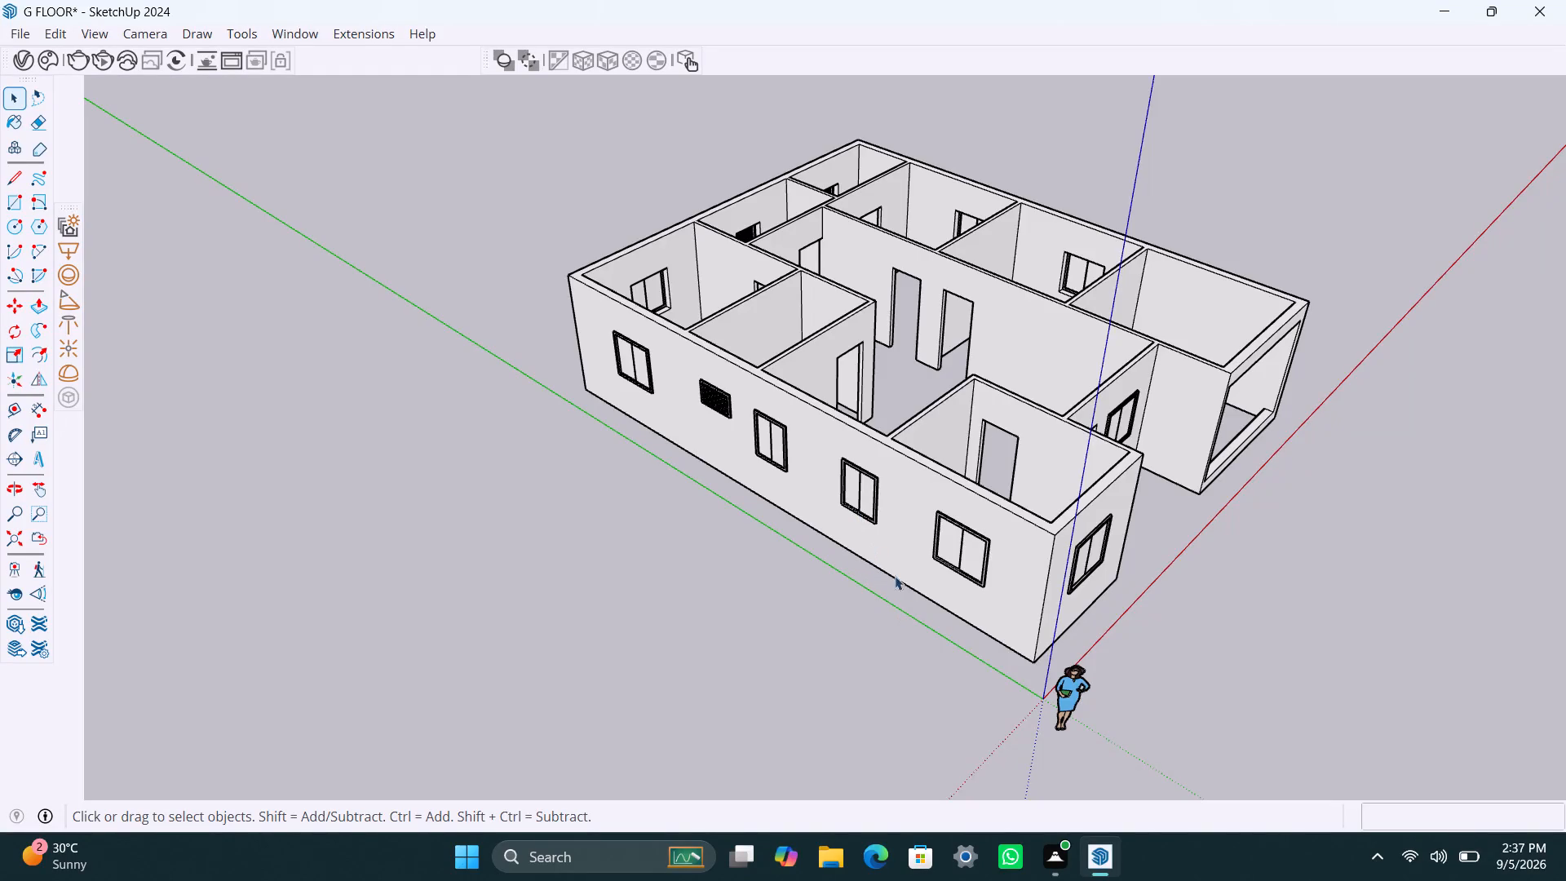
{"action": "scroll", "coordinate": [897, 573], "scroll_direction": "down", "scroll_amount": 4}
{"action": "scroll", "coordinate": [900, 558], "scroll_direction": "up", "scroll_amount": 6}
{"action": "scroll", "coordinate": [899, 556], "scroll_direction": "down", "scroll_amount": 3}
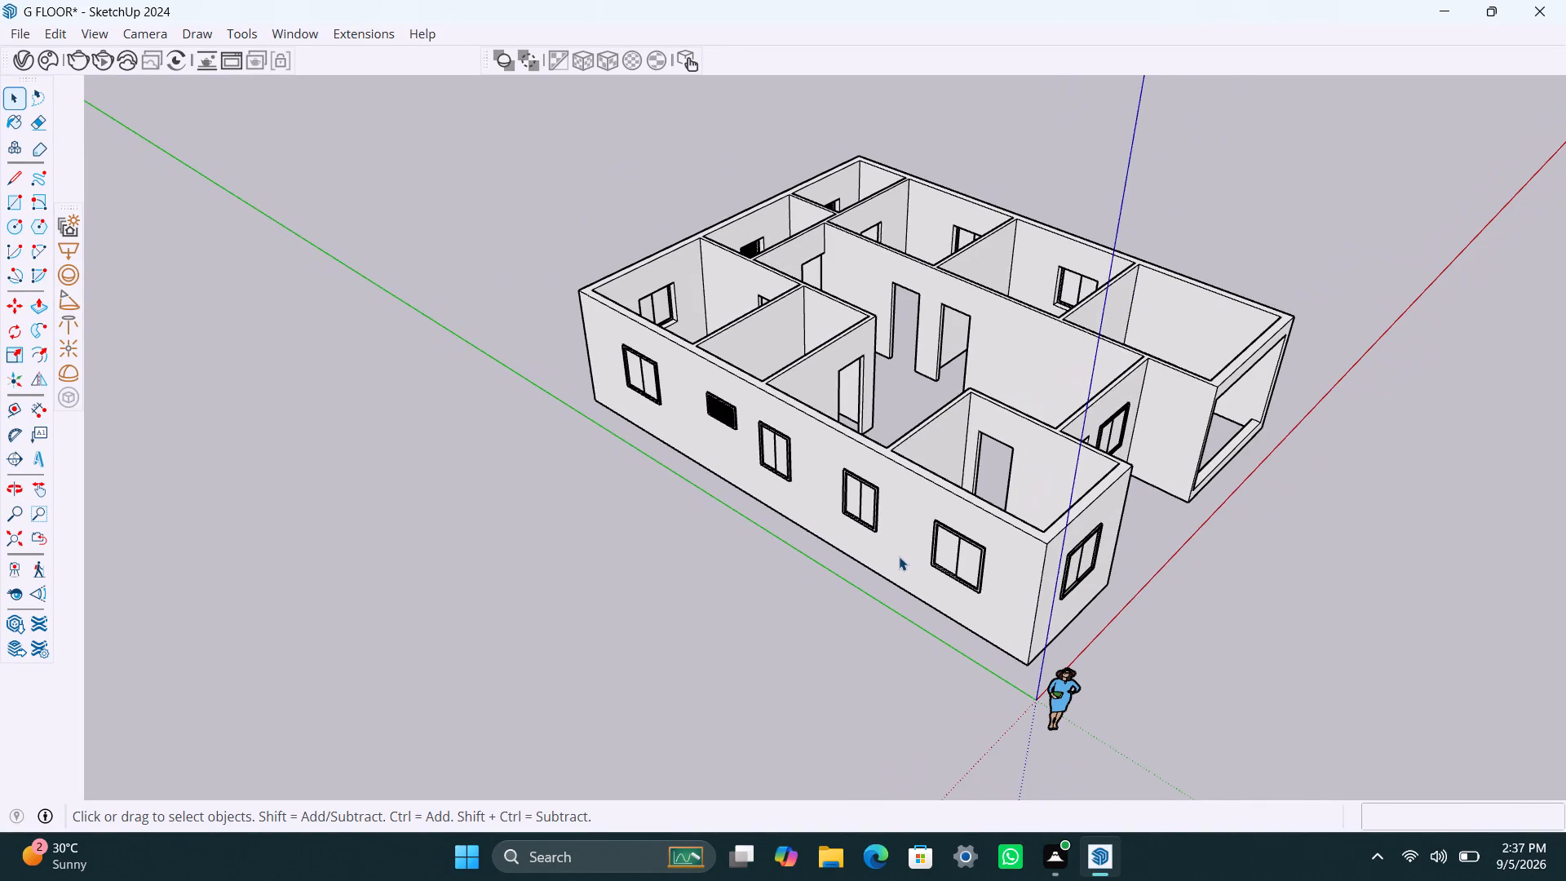
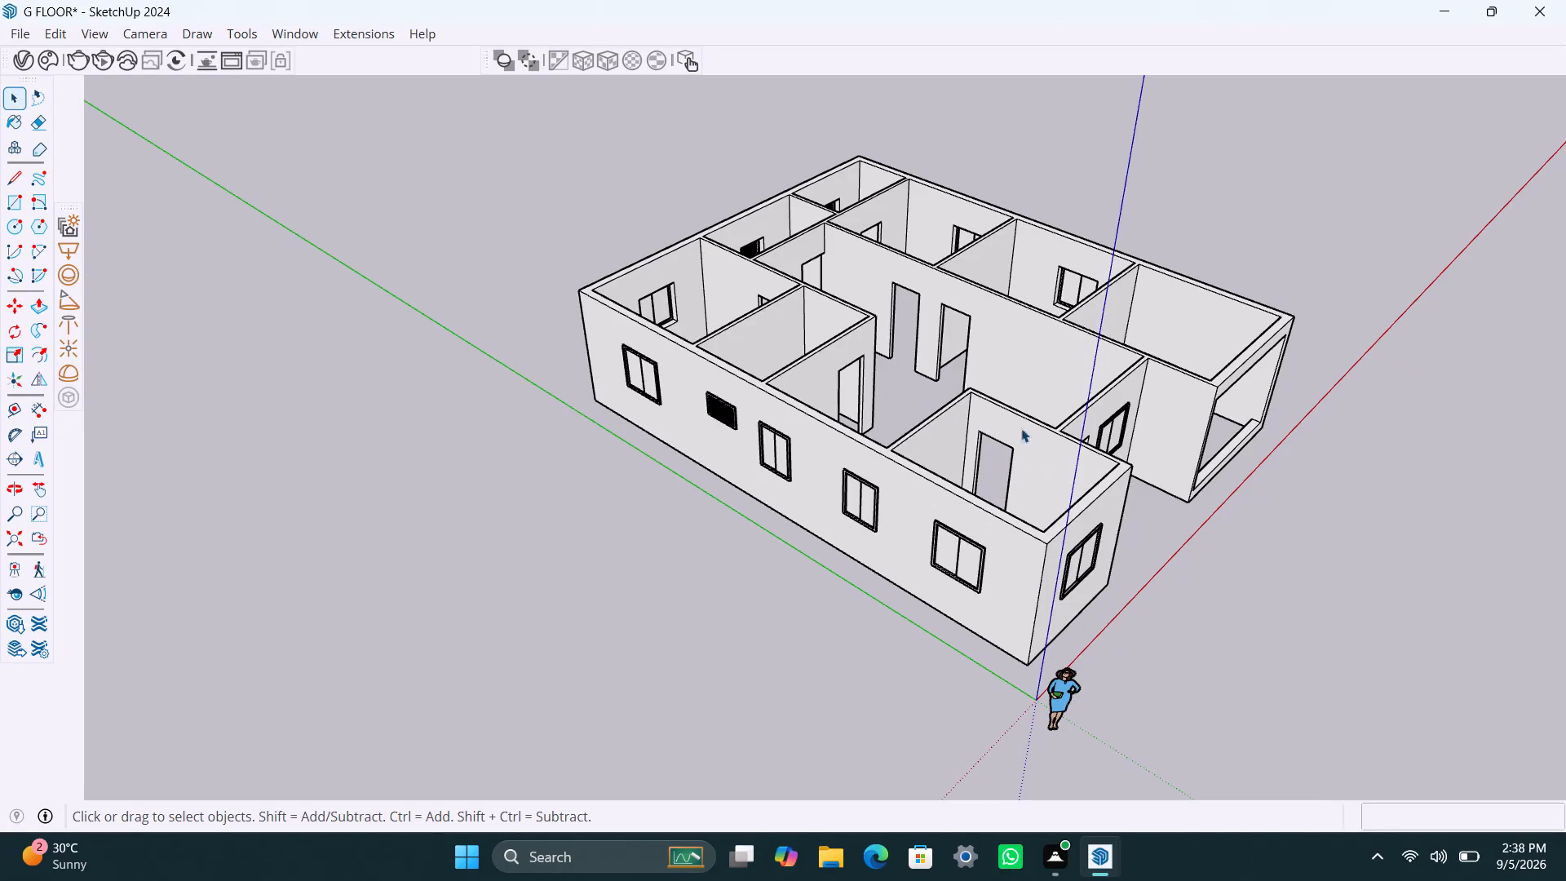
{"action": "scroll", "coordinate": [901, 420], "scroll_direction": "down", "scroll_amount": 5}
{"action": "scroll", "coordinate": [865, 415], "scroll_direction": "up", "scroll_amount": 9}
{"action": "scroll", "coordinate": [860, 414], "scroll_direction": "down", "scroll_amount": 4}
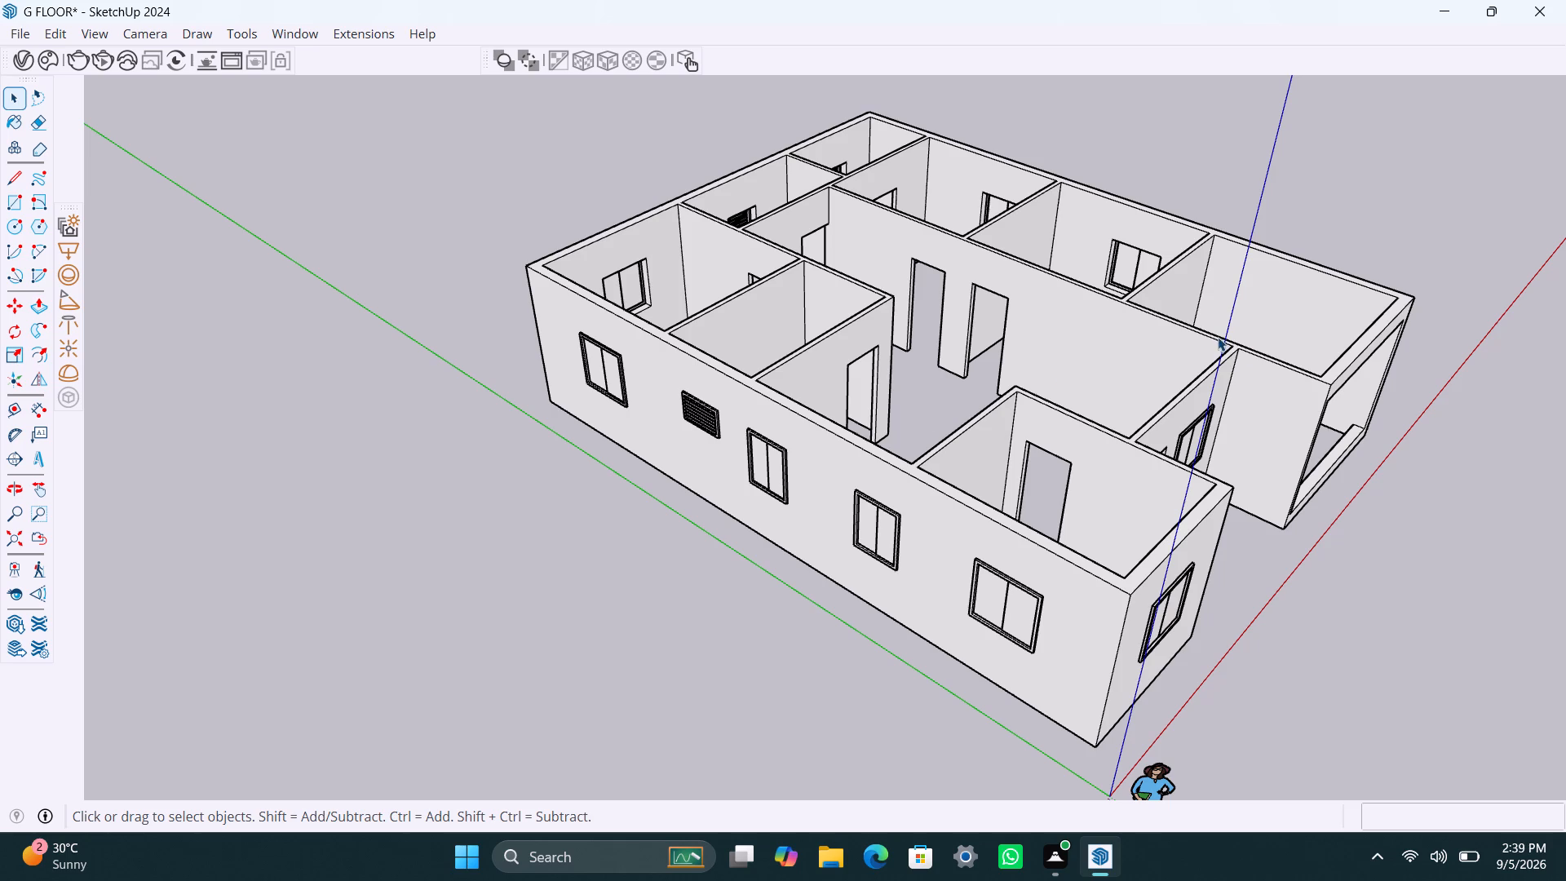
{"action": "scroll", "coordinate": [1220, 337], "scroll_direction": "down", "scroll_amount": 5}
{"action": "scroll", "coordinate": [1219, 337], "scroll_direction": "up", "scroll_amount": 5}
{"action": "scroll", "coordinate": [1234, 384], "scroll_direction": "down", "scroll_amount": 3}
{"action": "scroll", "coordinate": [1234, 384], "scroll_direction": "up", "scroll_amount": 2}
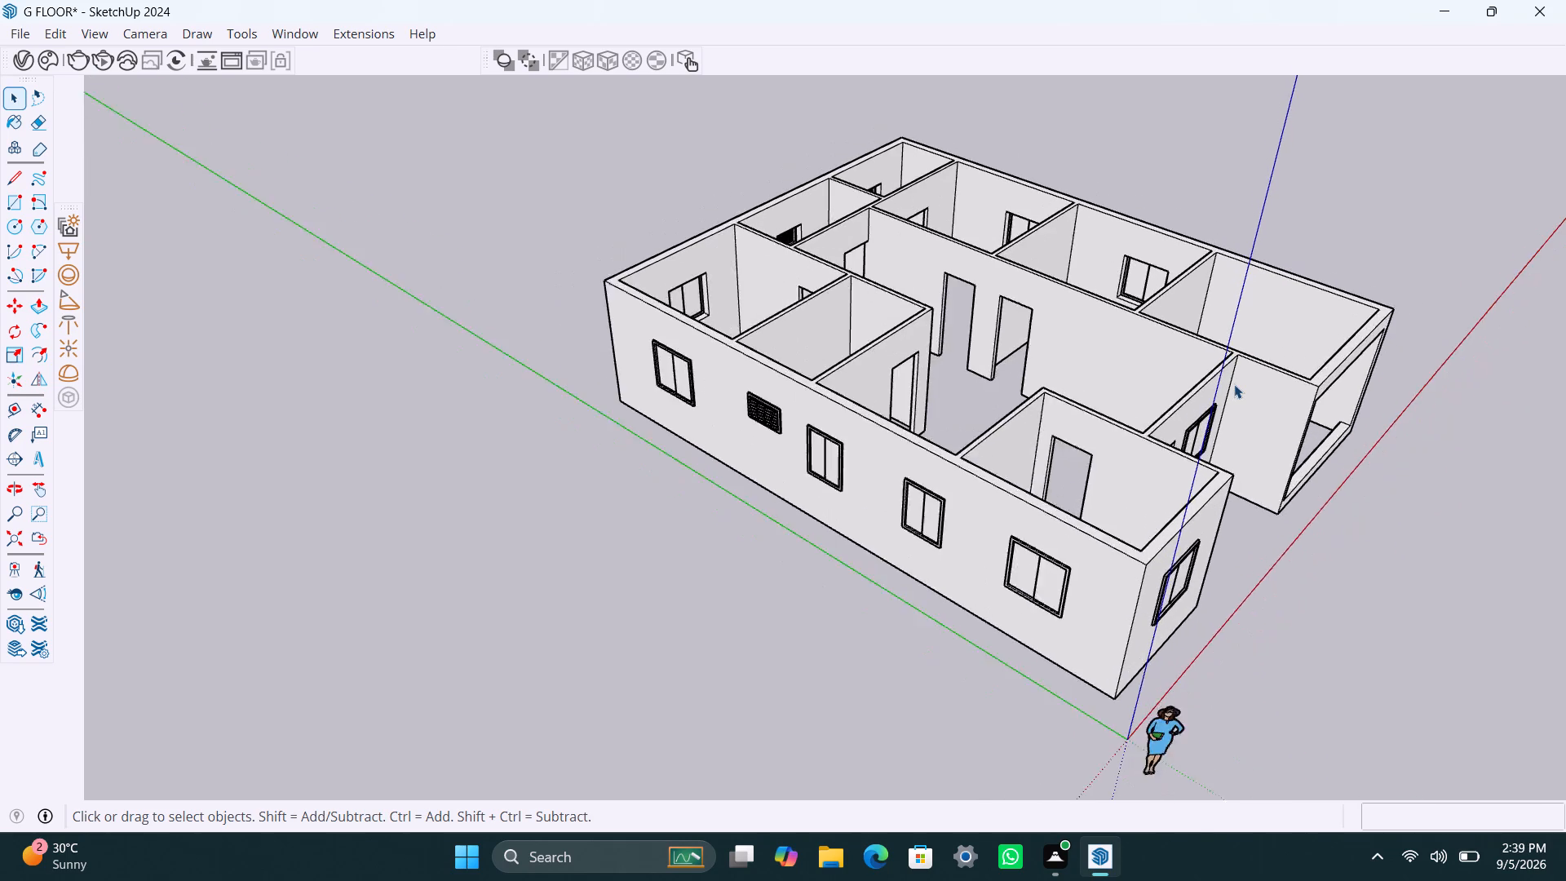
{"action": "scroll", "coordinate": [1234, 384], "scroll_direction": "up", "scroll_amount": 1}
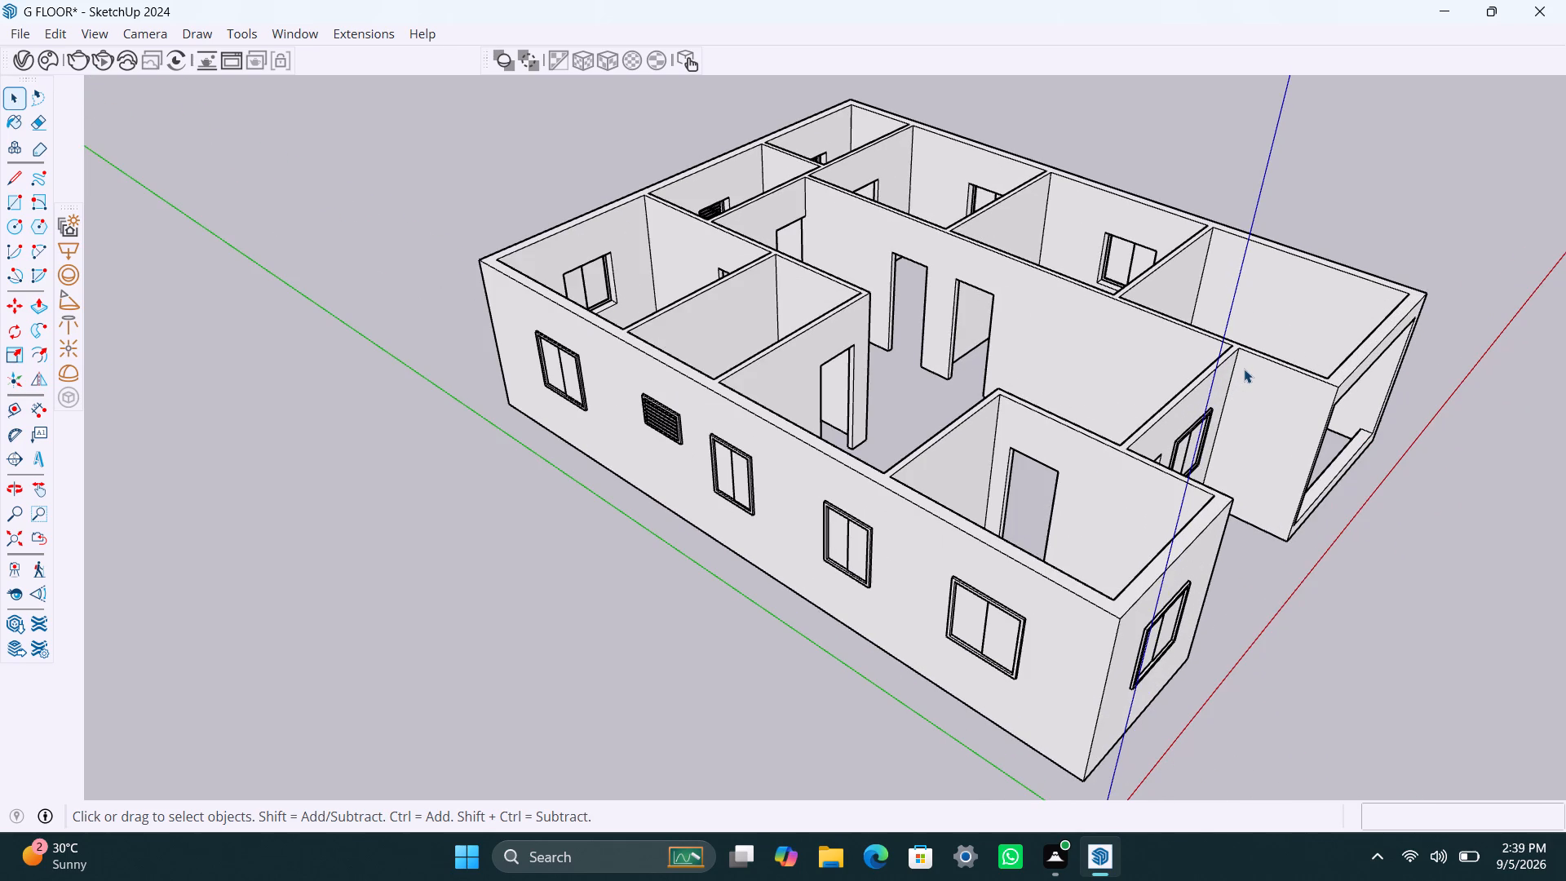
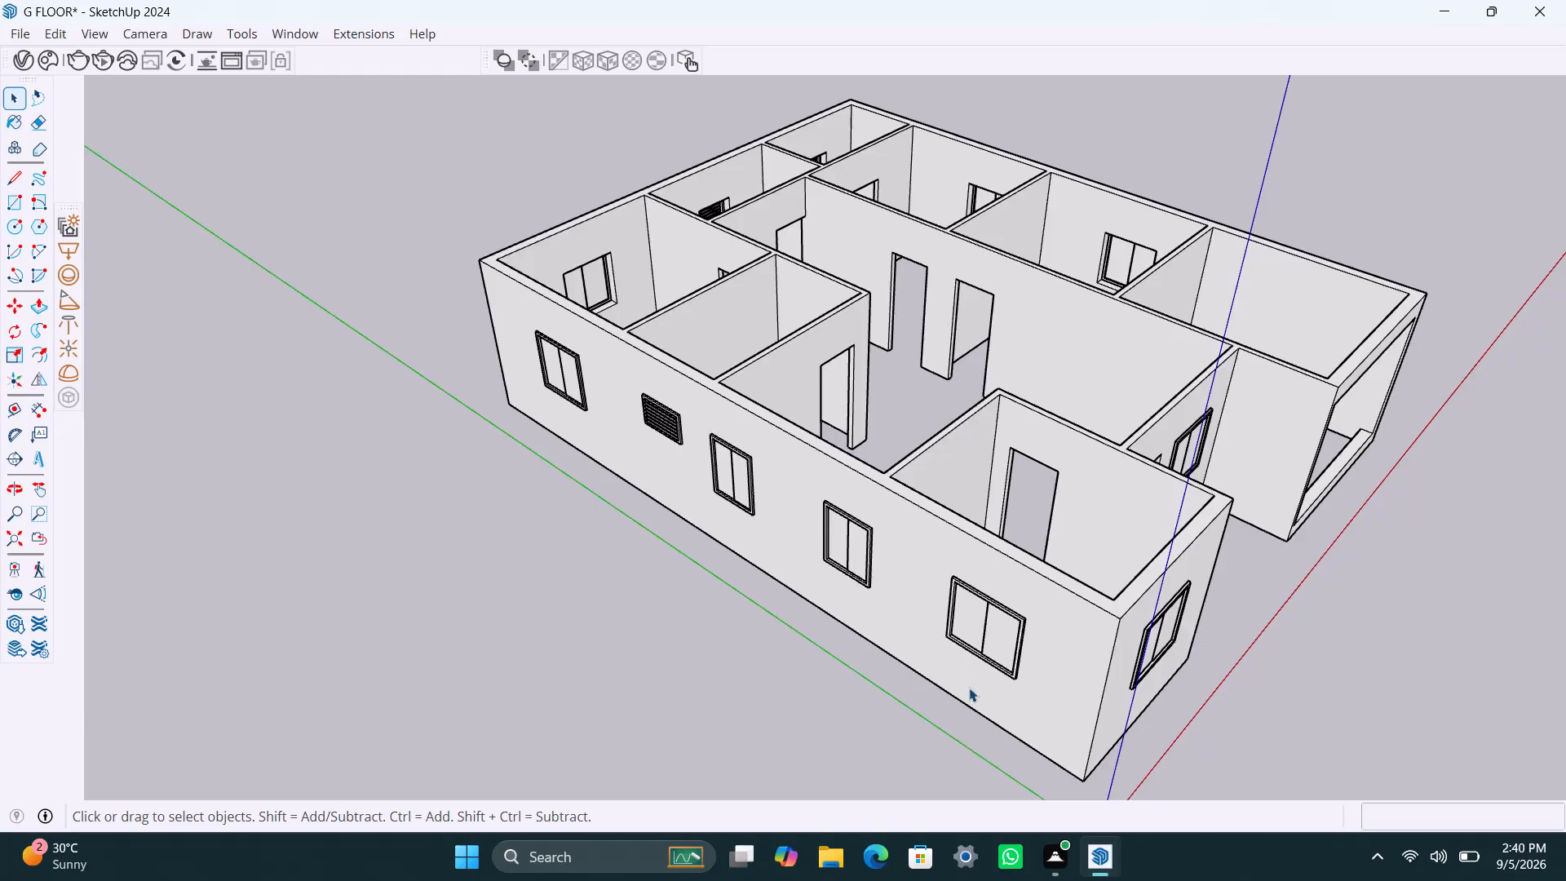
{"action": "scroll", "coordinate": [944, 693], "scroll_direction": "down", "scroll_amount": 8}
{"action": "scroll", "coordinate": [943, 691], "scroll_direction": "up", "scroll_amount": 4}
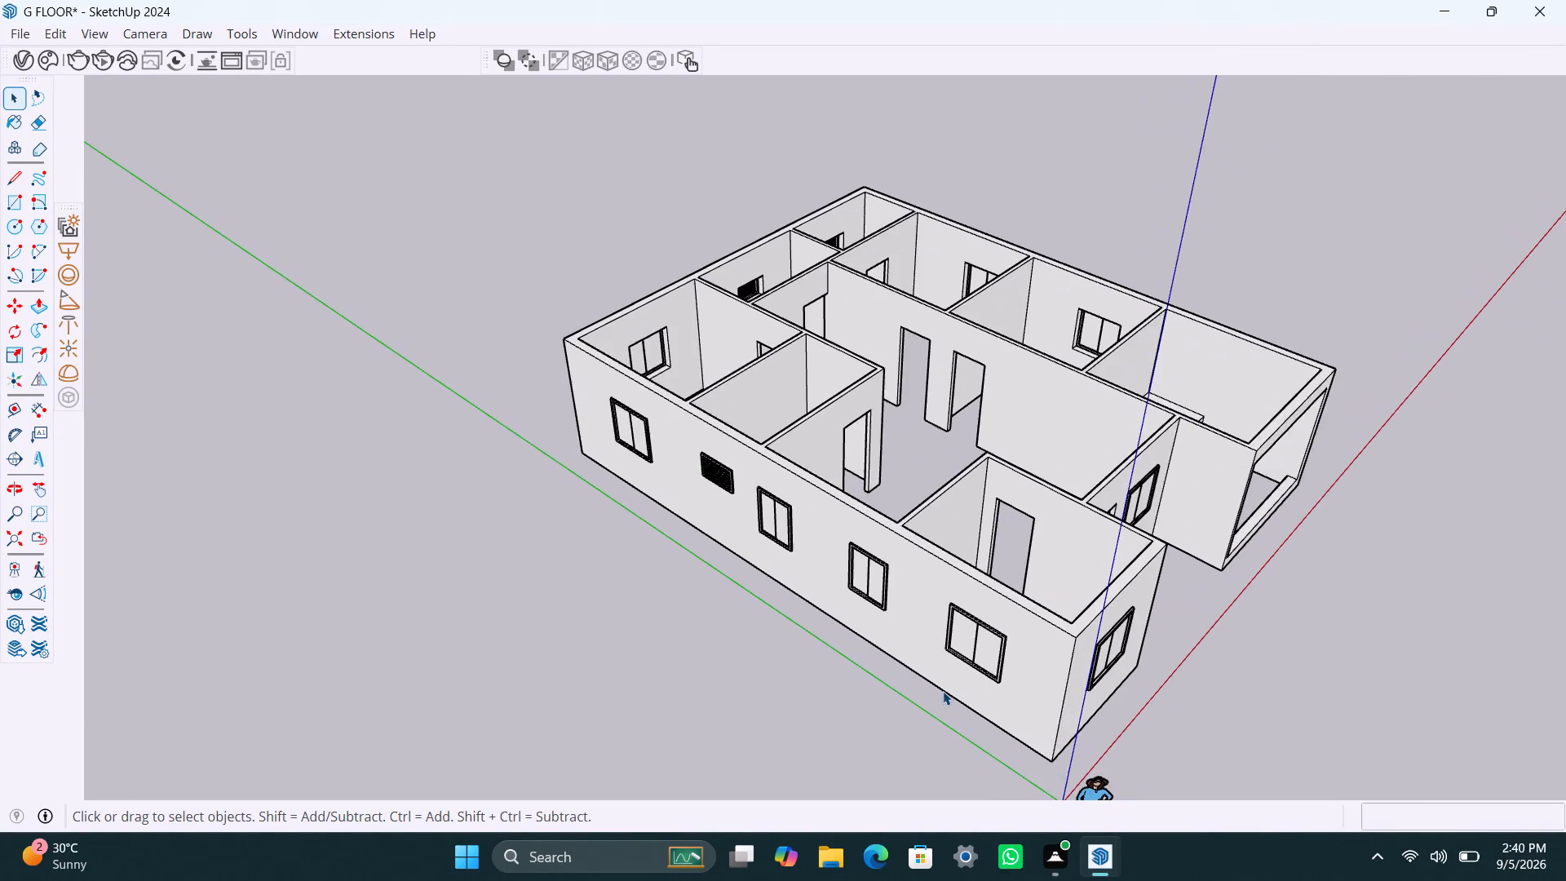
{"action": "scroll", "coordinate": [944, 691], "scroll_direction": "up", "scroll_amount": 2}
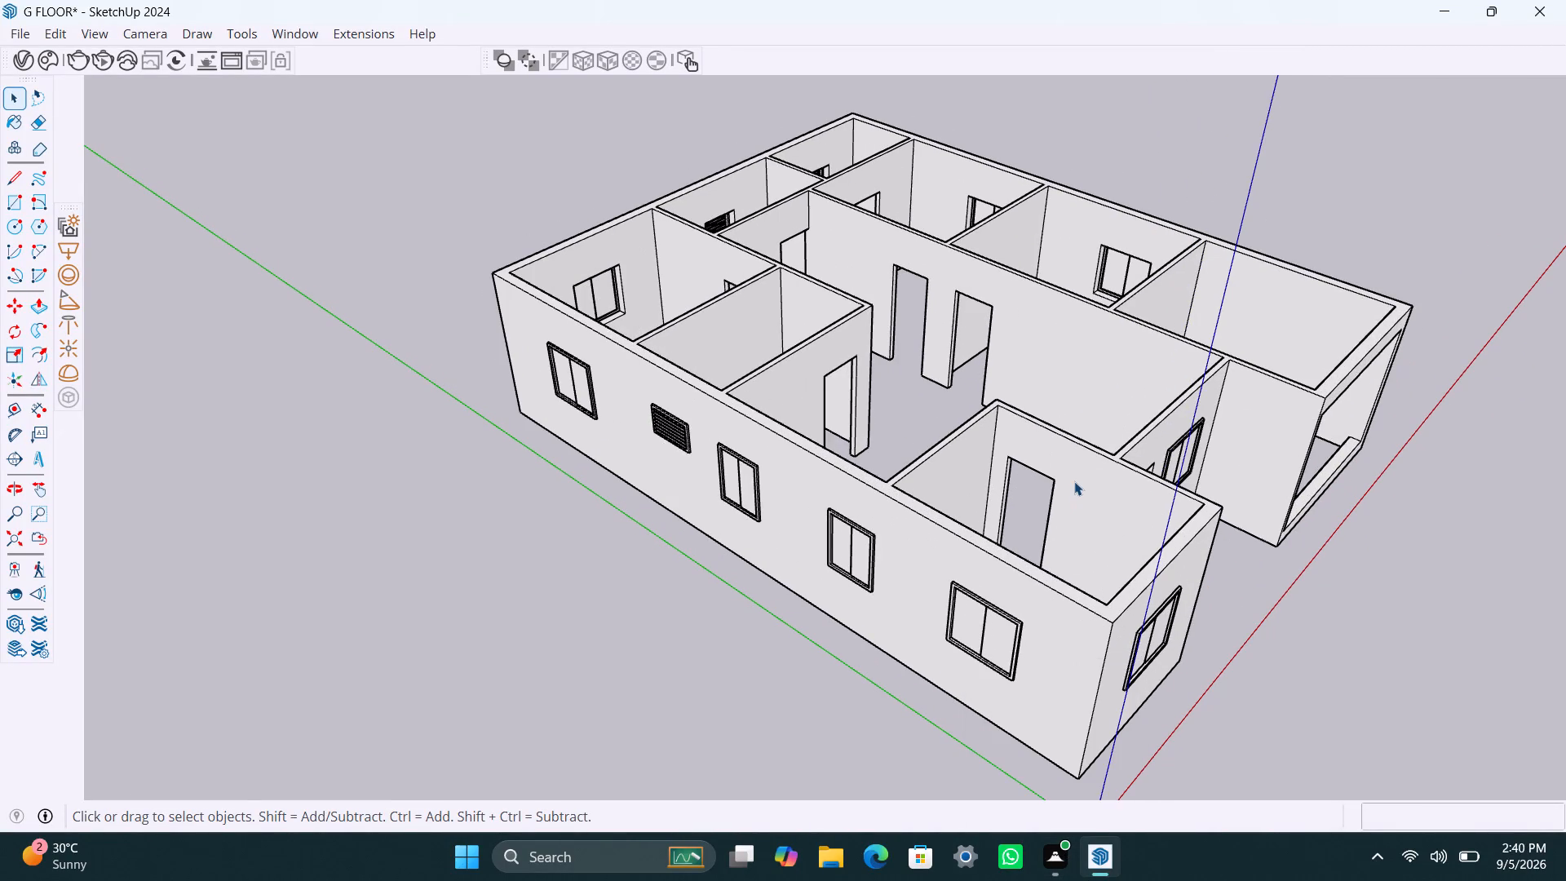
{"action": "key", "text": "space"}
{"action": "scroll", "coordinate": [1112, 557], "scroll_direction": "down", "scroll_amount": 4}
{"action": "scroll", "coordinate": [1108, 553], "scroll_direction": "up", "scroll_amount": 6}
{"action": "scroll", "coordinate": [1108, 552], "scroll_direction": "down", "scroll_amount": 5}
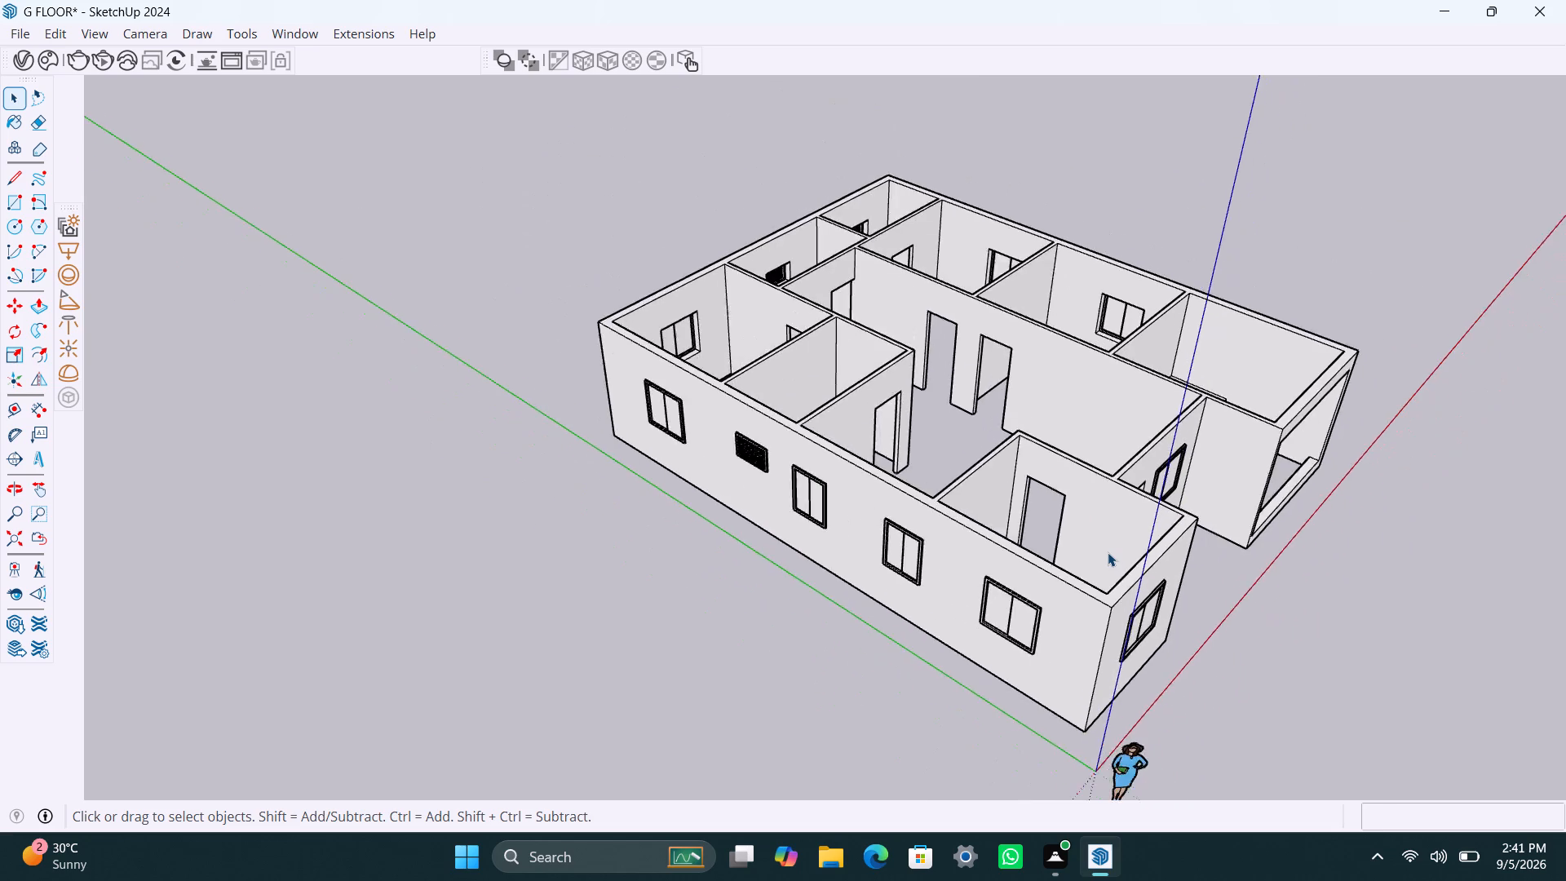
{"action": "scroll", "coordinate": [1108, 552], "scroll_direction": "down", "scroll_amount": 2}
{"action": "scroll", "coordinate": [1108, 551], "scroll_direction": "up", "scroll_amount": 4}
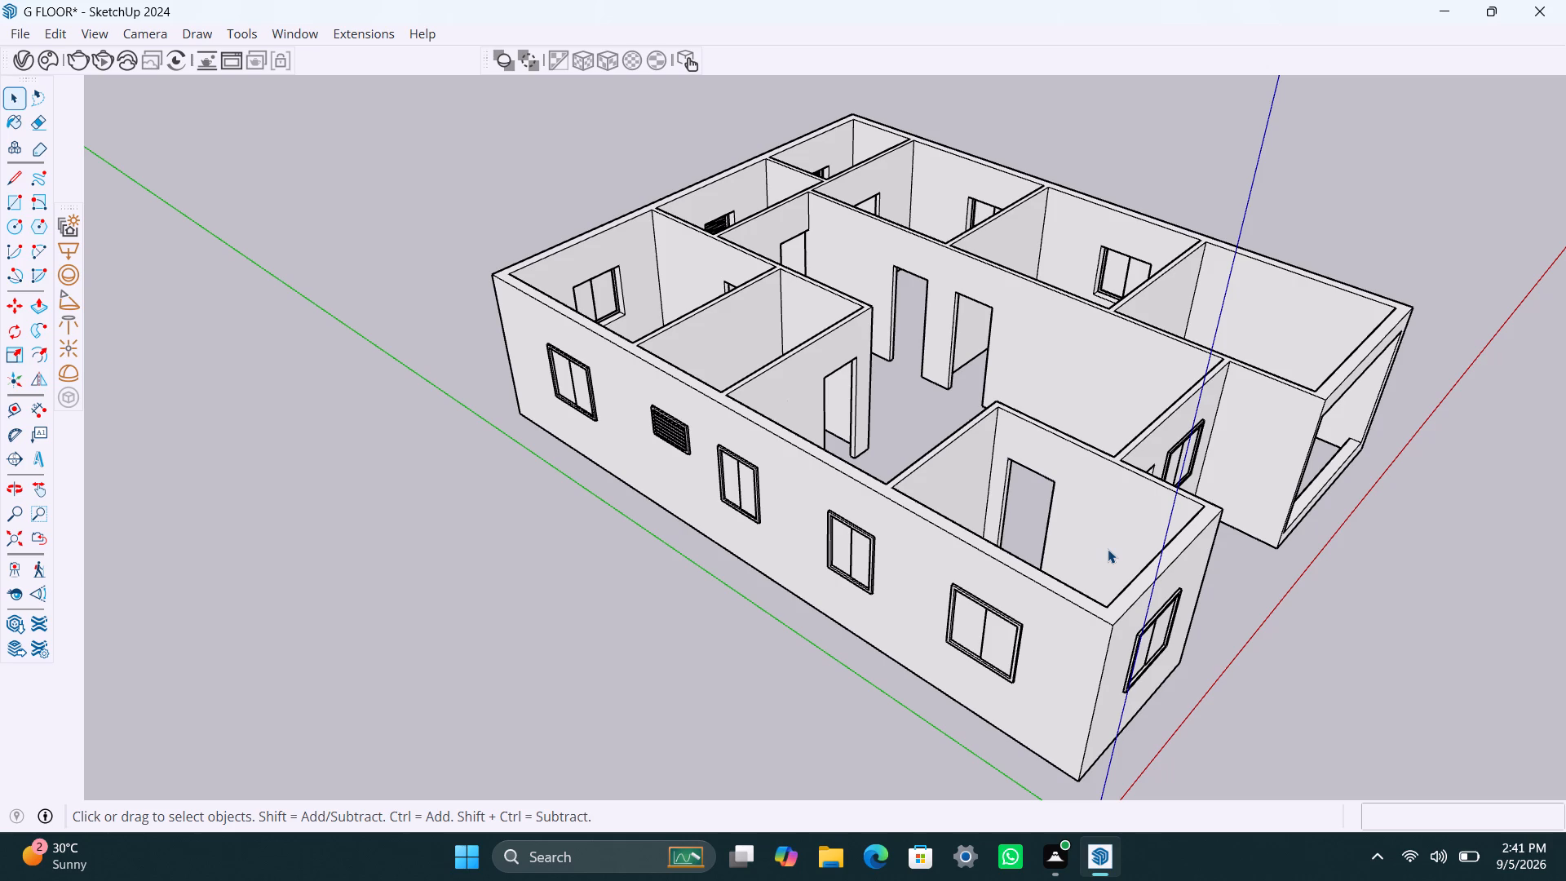
Save the ground floor model.
{"action": "key", "text": "ctrl+s"}
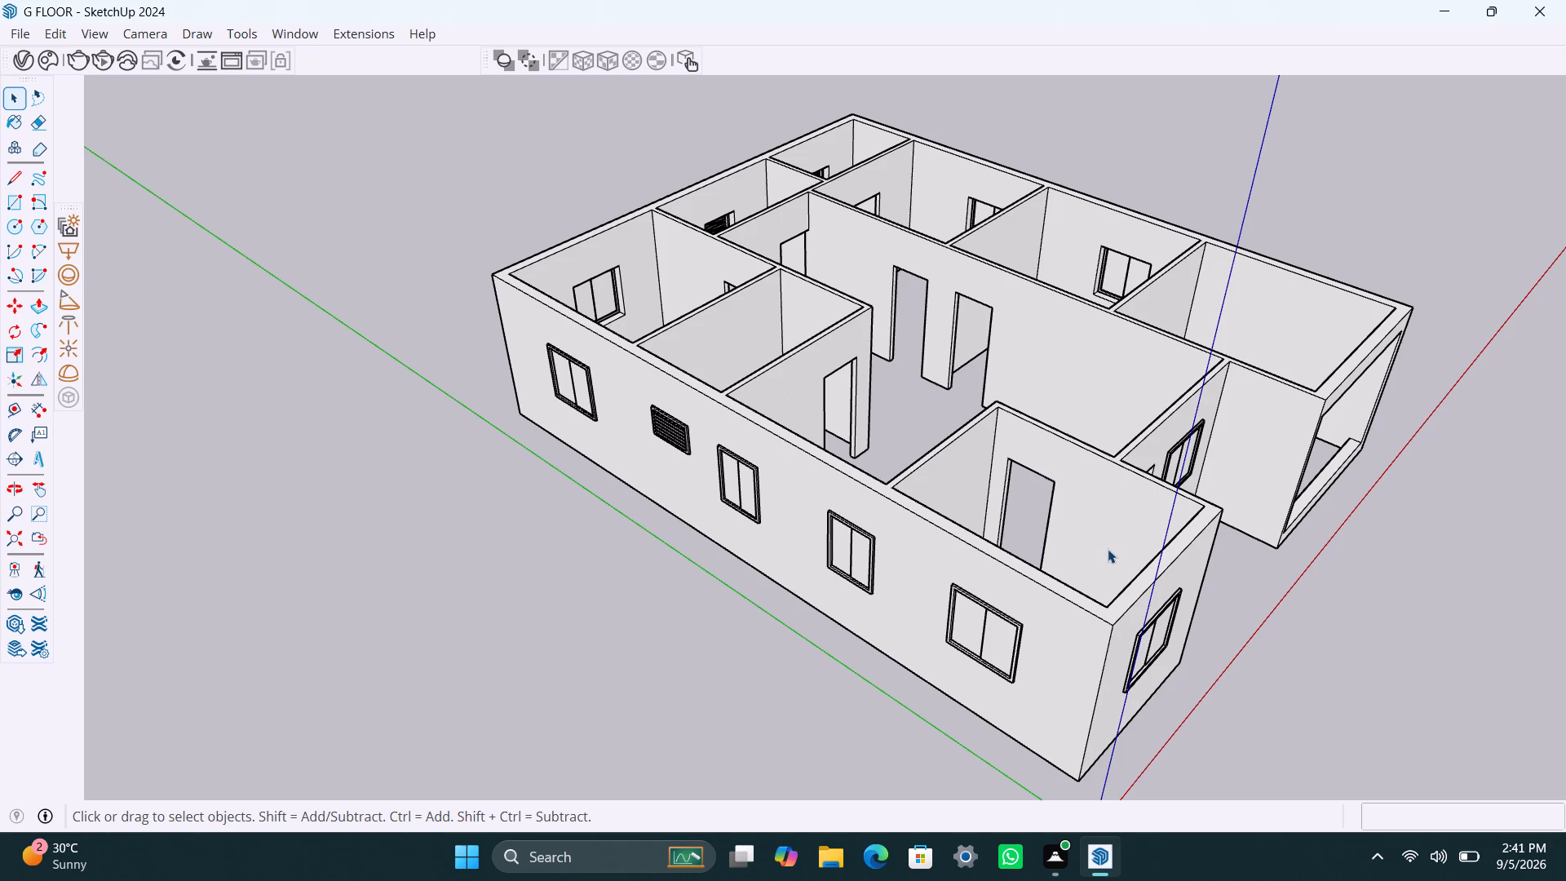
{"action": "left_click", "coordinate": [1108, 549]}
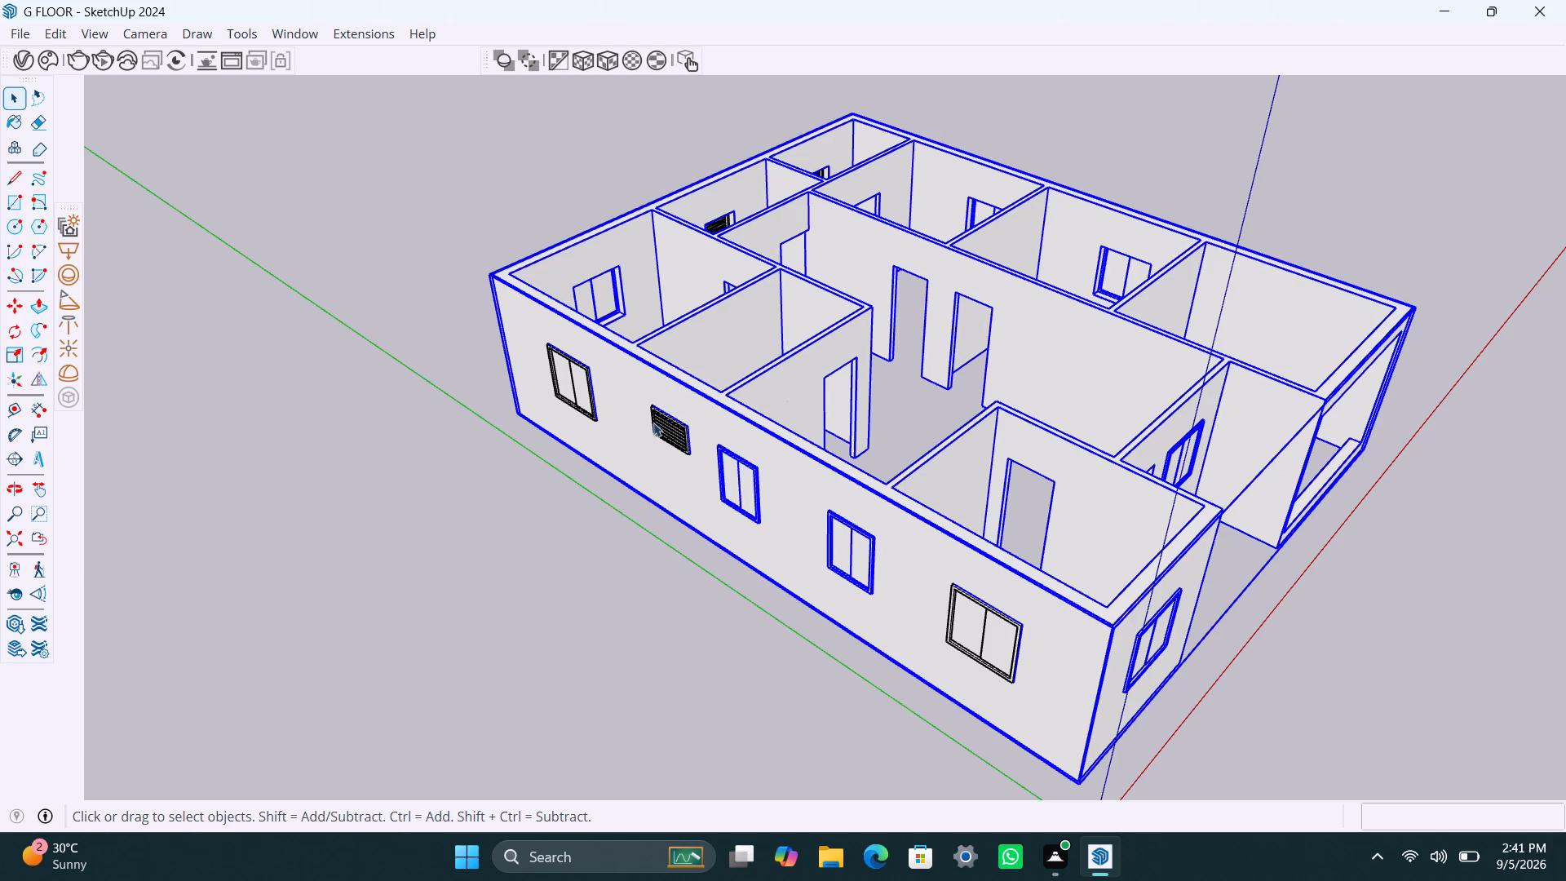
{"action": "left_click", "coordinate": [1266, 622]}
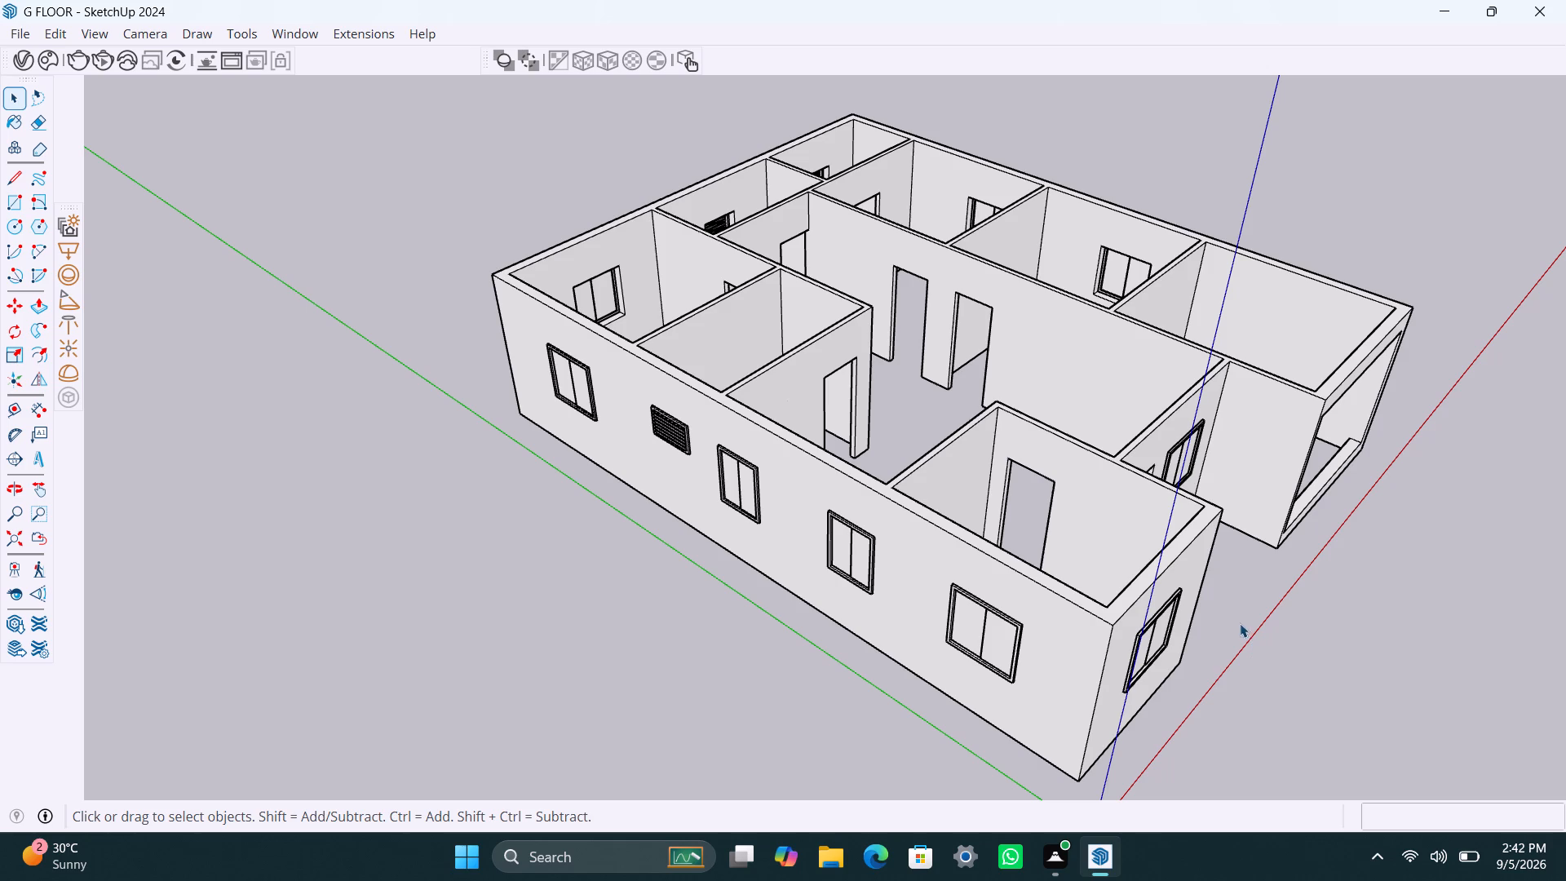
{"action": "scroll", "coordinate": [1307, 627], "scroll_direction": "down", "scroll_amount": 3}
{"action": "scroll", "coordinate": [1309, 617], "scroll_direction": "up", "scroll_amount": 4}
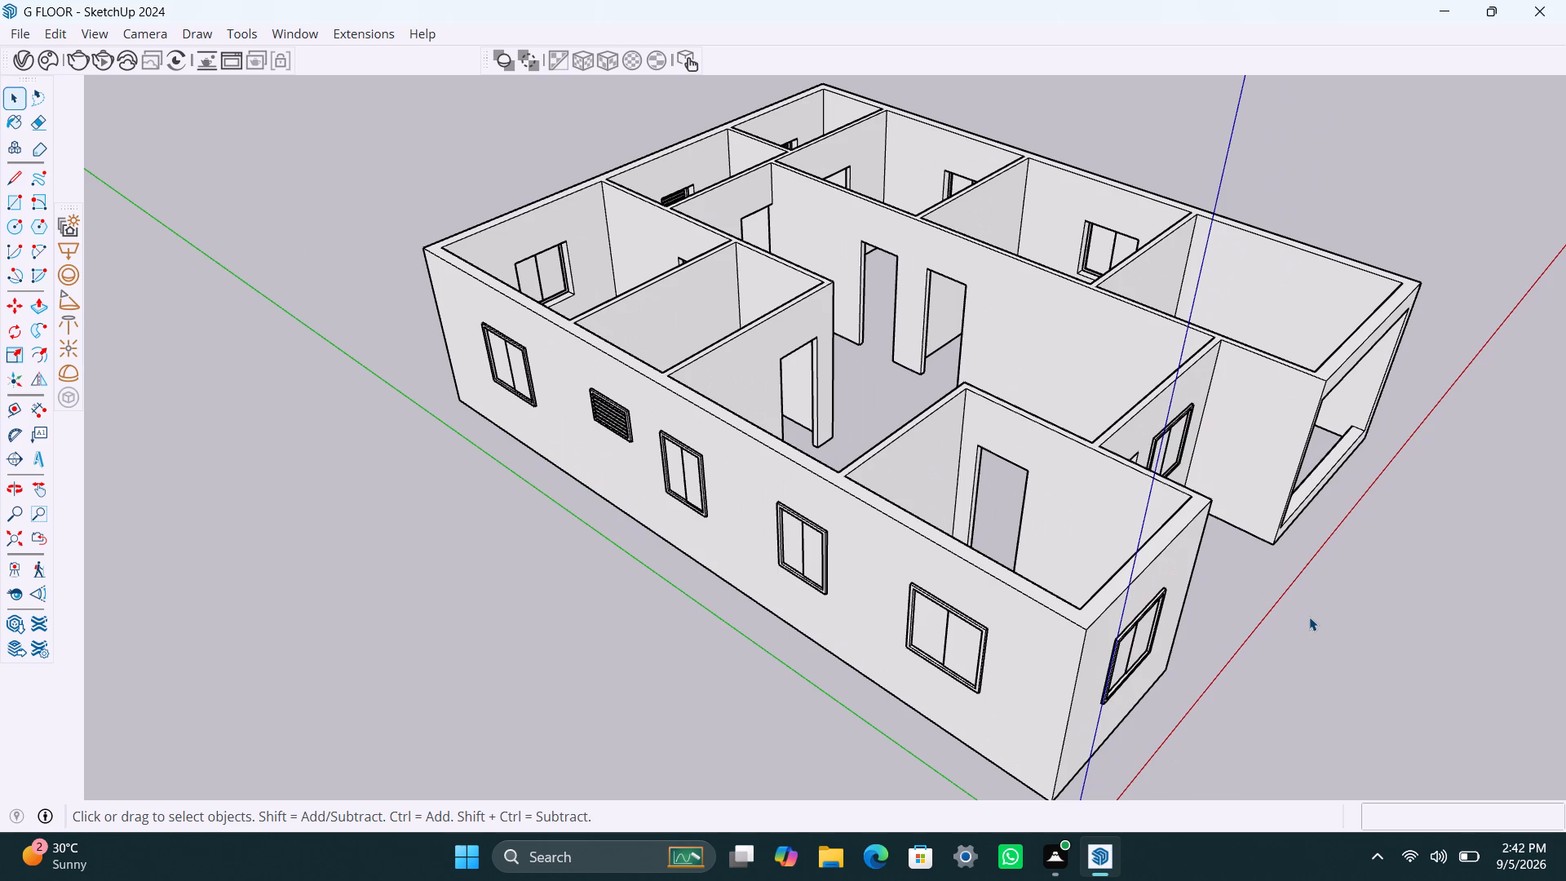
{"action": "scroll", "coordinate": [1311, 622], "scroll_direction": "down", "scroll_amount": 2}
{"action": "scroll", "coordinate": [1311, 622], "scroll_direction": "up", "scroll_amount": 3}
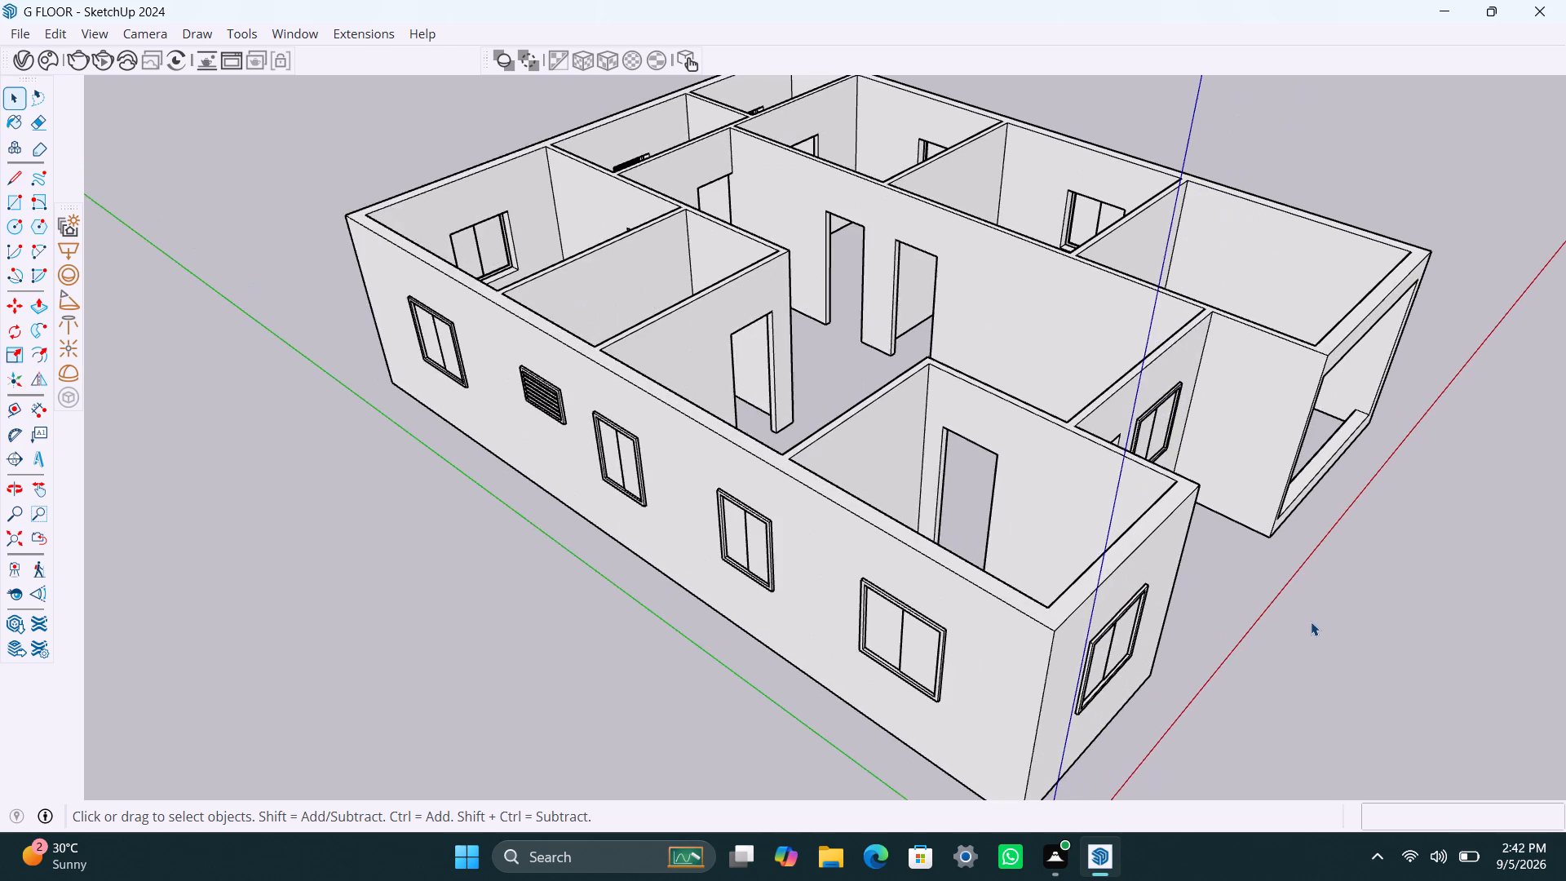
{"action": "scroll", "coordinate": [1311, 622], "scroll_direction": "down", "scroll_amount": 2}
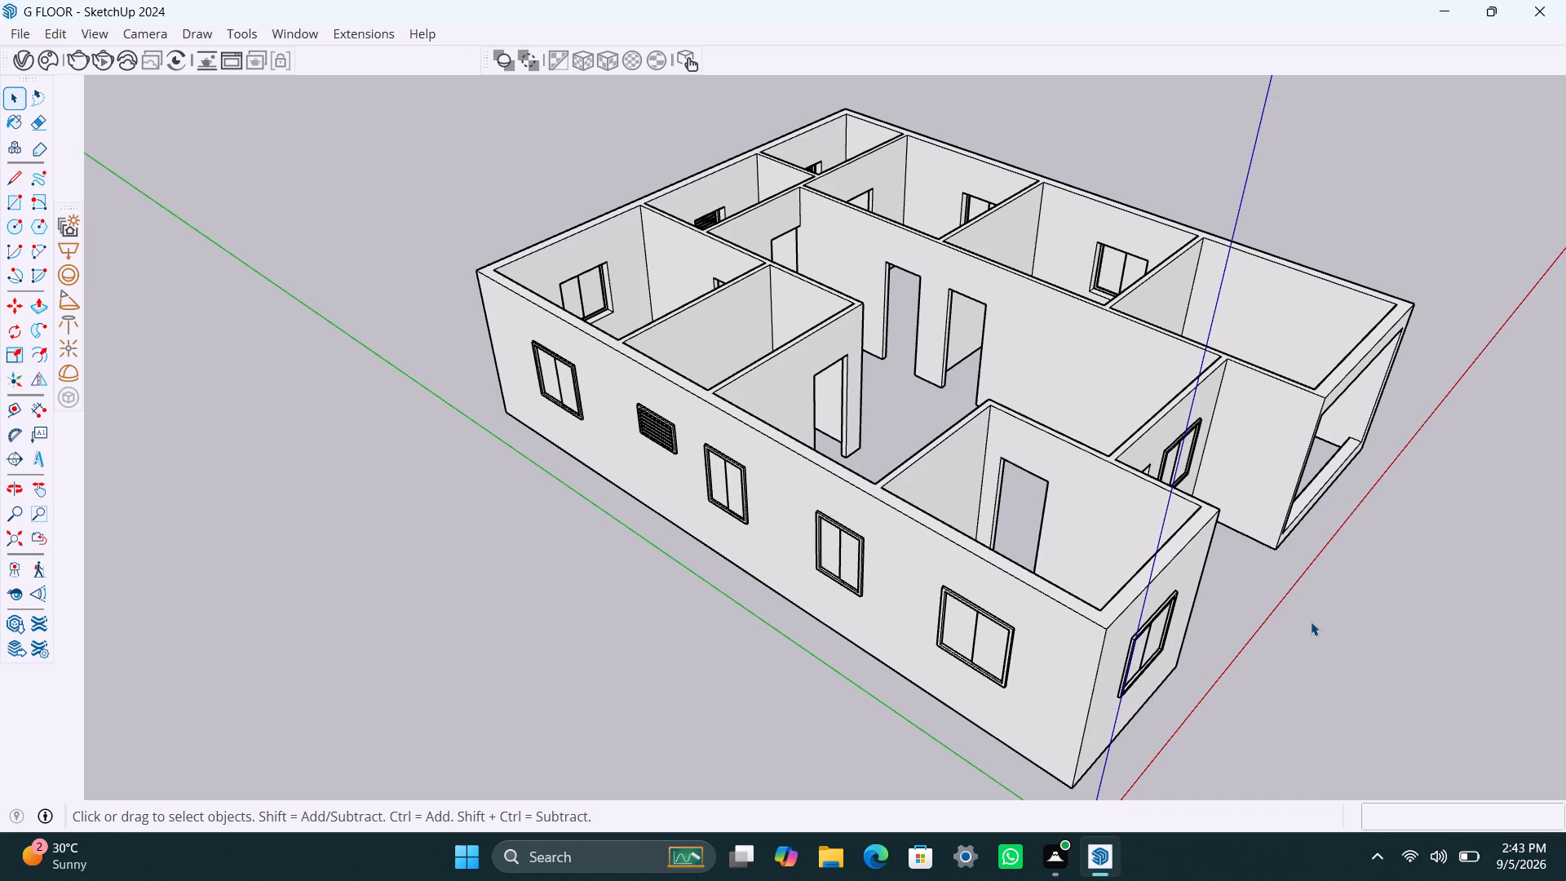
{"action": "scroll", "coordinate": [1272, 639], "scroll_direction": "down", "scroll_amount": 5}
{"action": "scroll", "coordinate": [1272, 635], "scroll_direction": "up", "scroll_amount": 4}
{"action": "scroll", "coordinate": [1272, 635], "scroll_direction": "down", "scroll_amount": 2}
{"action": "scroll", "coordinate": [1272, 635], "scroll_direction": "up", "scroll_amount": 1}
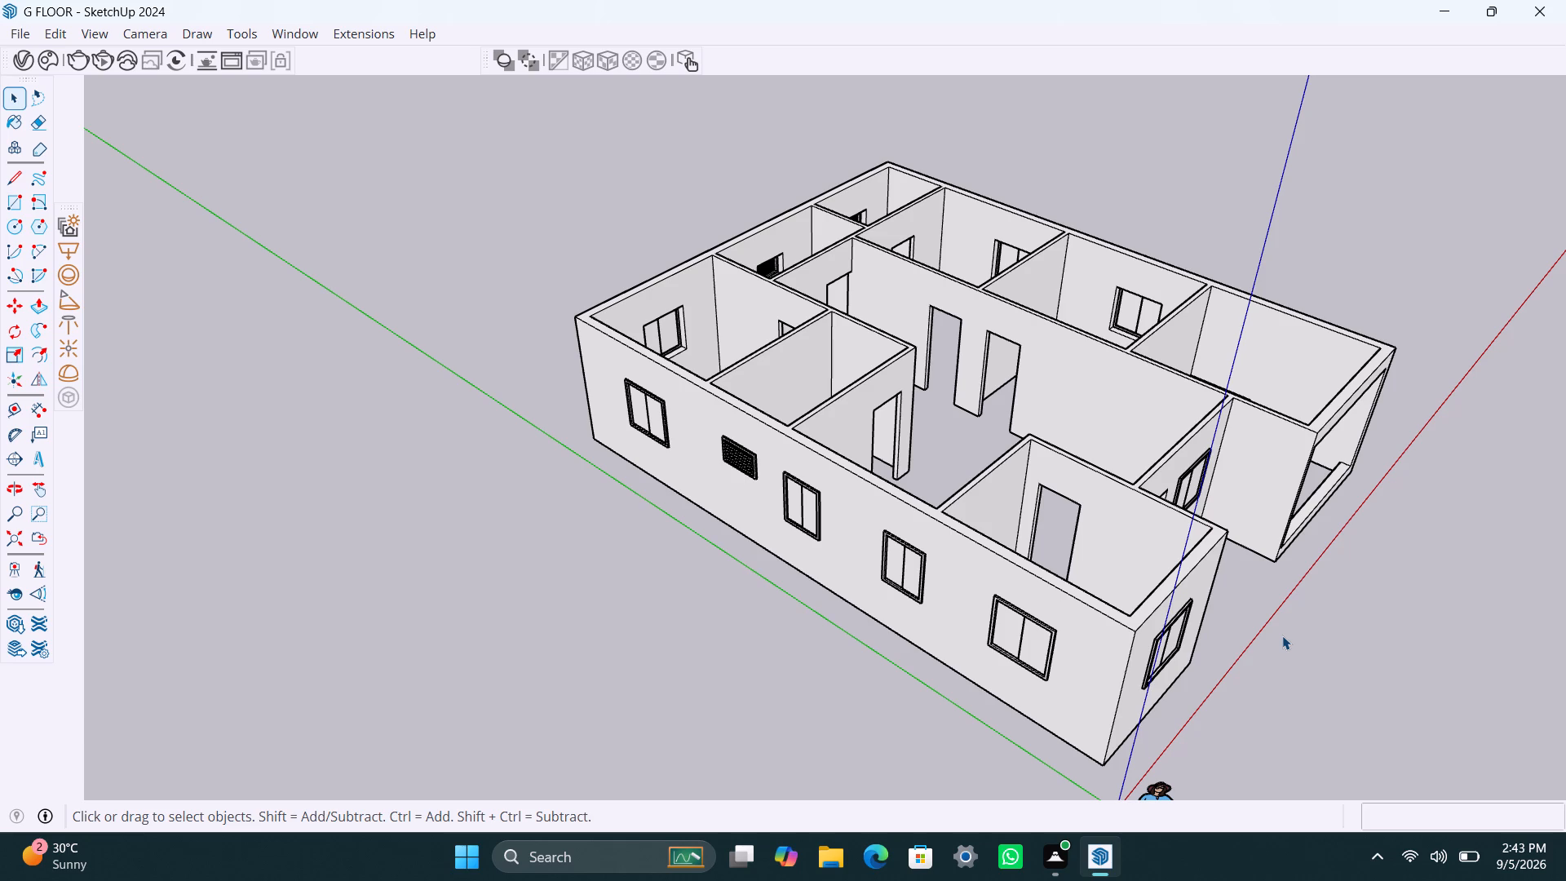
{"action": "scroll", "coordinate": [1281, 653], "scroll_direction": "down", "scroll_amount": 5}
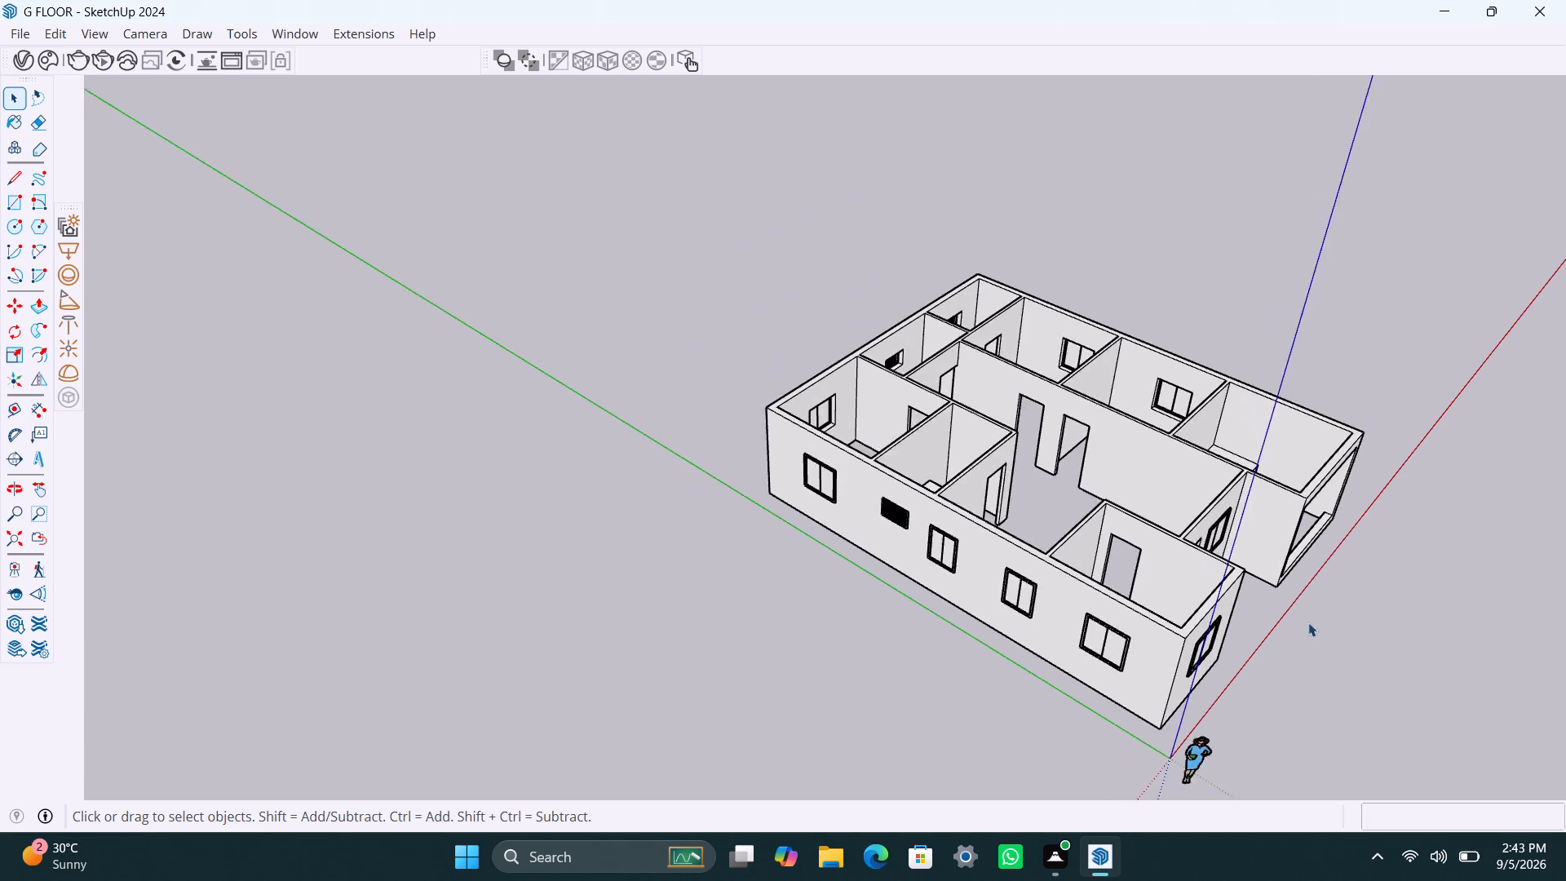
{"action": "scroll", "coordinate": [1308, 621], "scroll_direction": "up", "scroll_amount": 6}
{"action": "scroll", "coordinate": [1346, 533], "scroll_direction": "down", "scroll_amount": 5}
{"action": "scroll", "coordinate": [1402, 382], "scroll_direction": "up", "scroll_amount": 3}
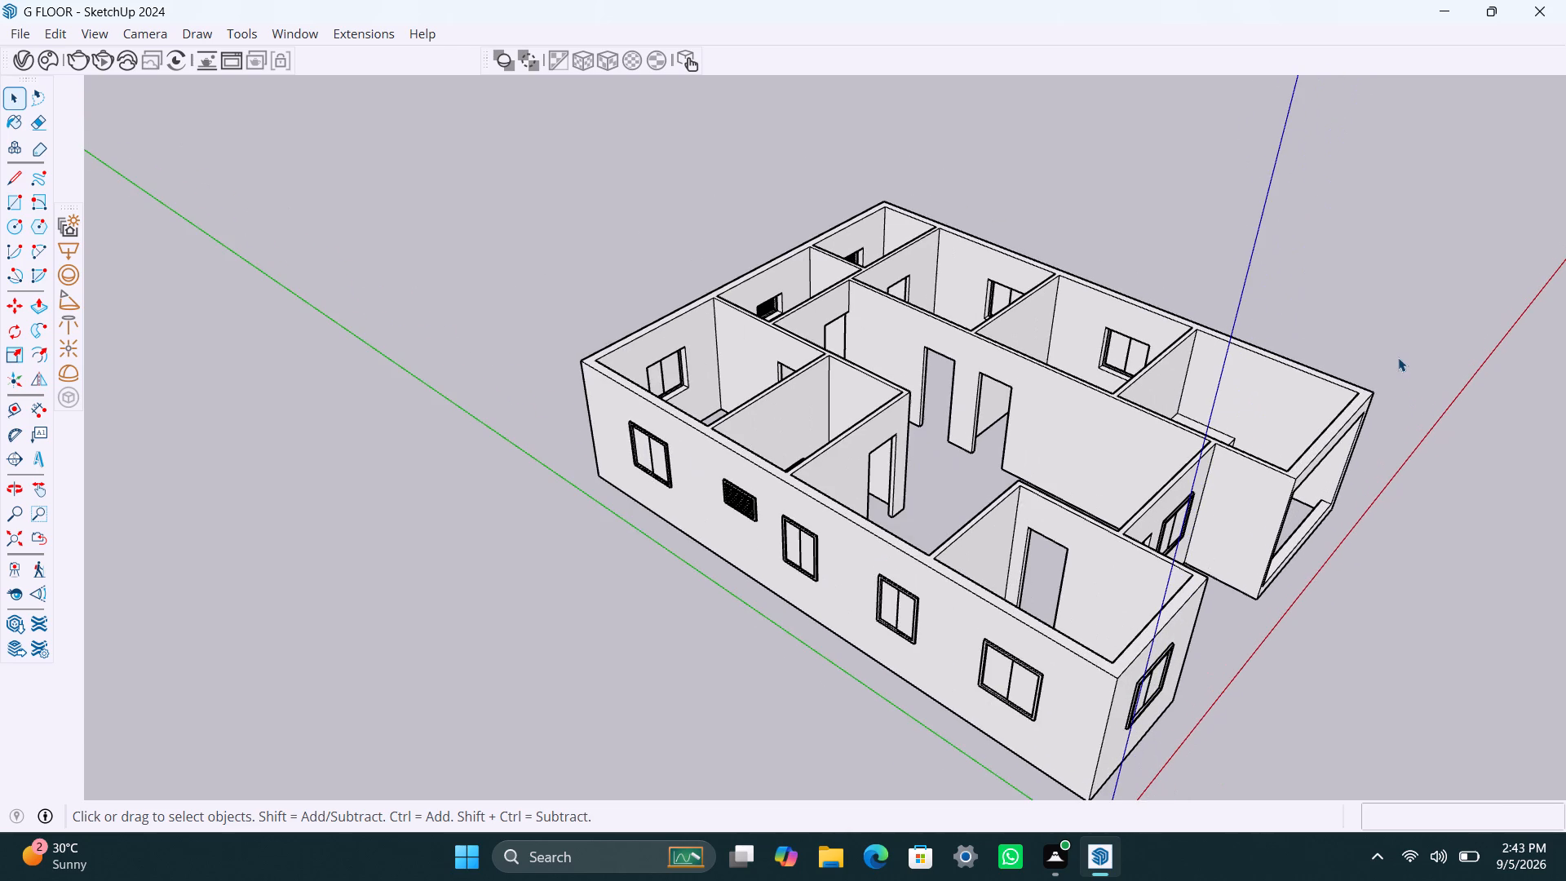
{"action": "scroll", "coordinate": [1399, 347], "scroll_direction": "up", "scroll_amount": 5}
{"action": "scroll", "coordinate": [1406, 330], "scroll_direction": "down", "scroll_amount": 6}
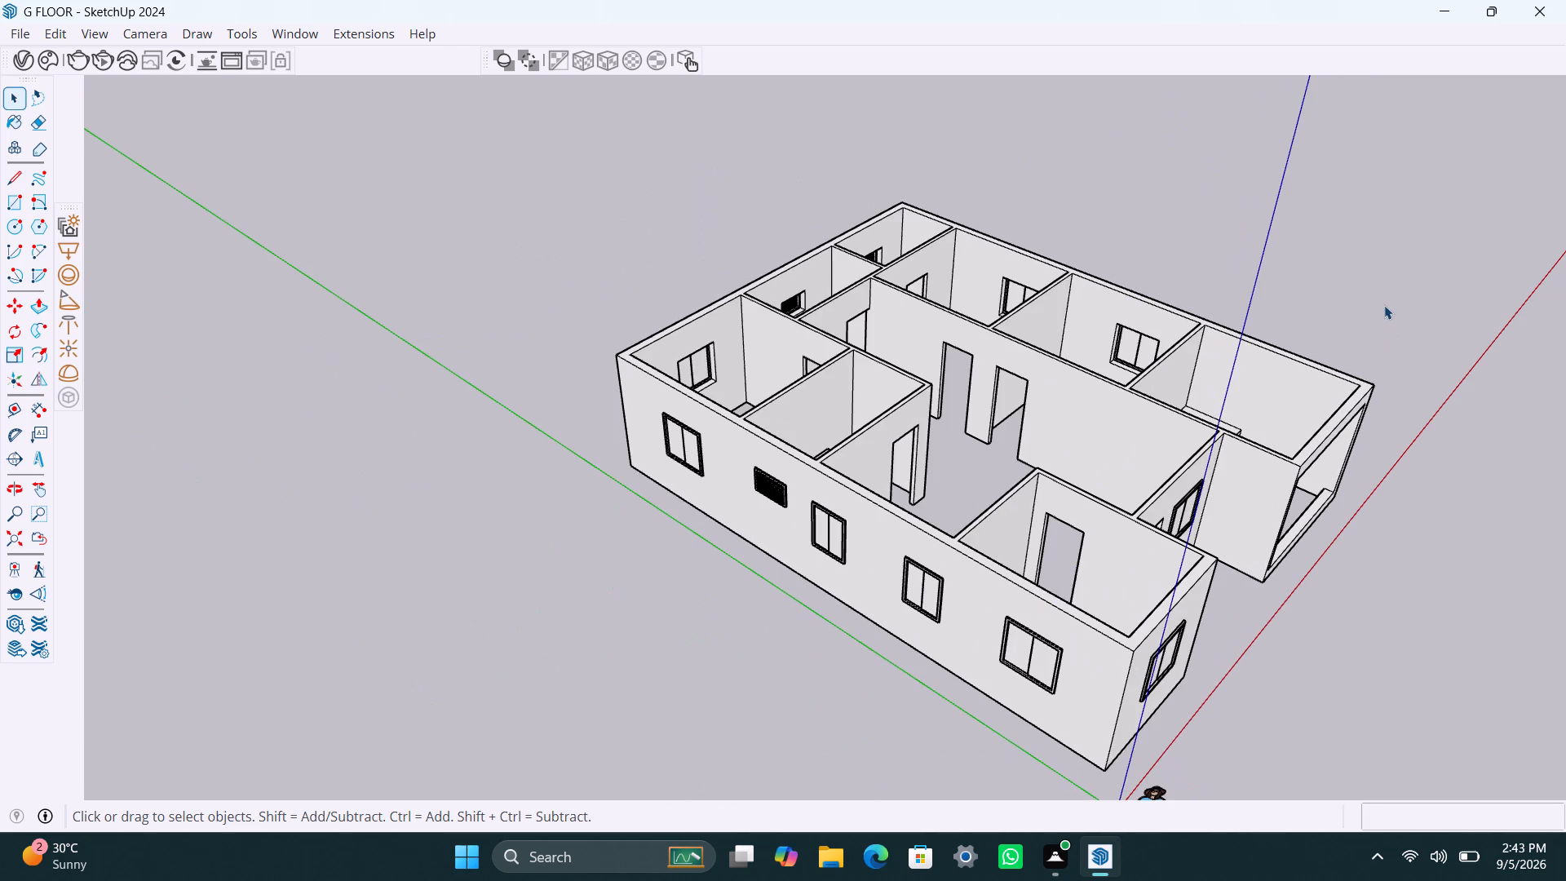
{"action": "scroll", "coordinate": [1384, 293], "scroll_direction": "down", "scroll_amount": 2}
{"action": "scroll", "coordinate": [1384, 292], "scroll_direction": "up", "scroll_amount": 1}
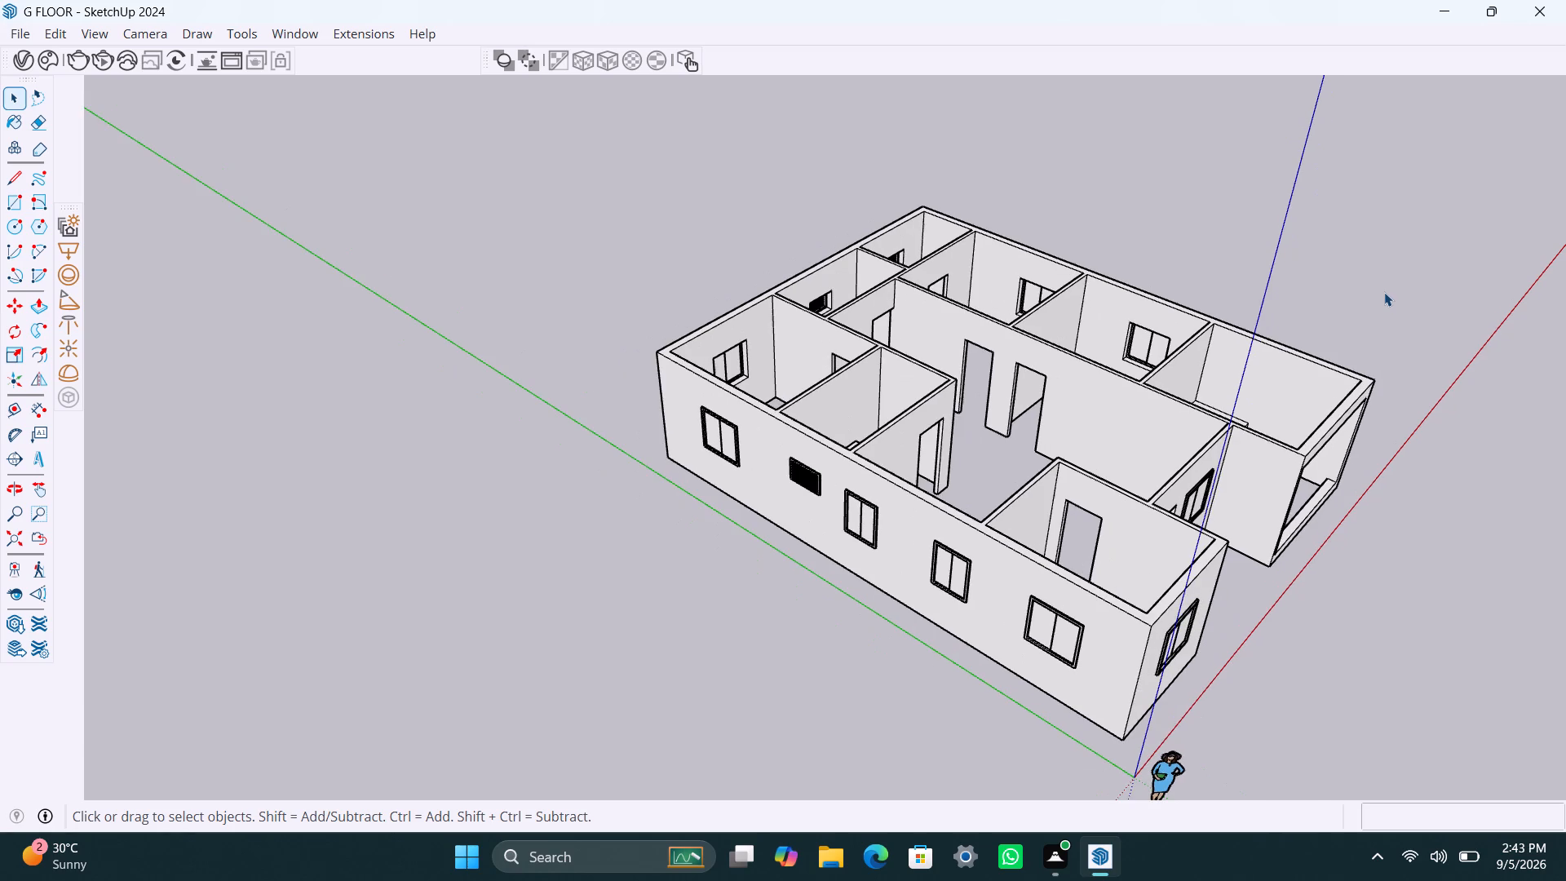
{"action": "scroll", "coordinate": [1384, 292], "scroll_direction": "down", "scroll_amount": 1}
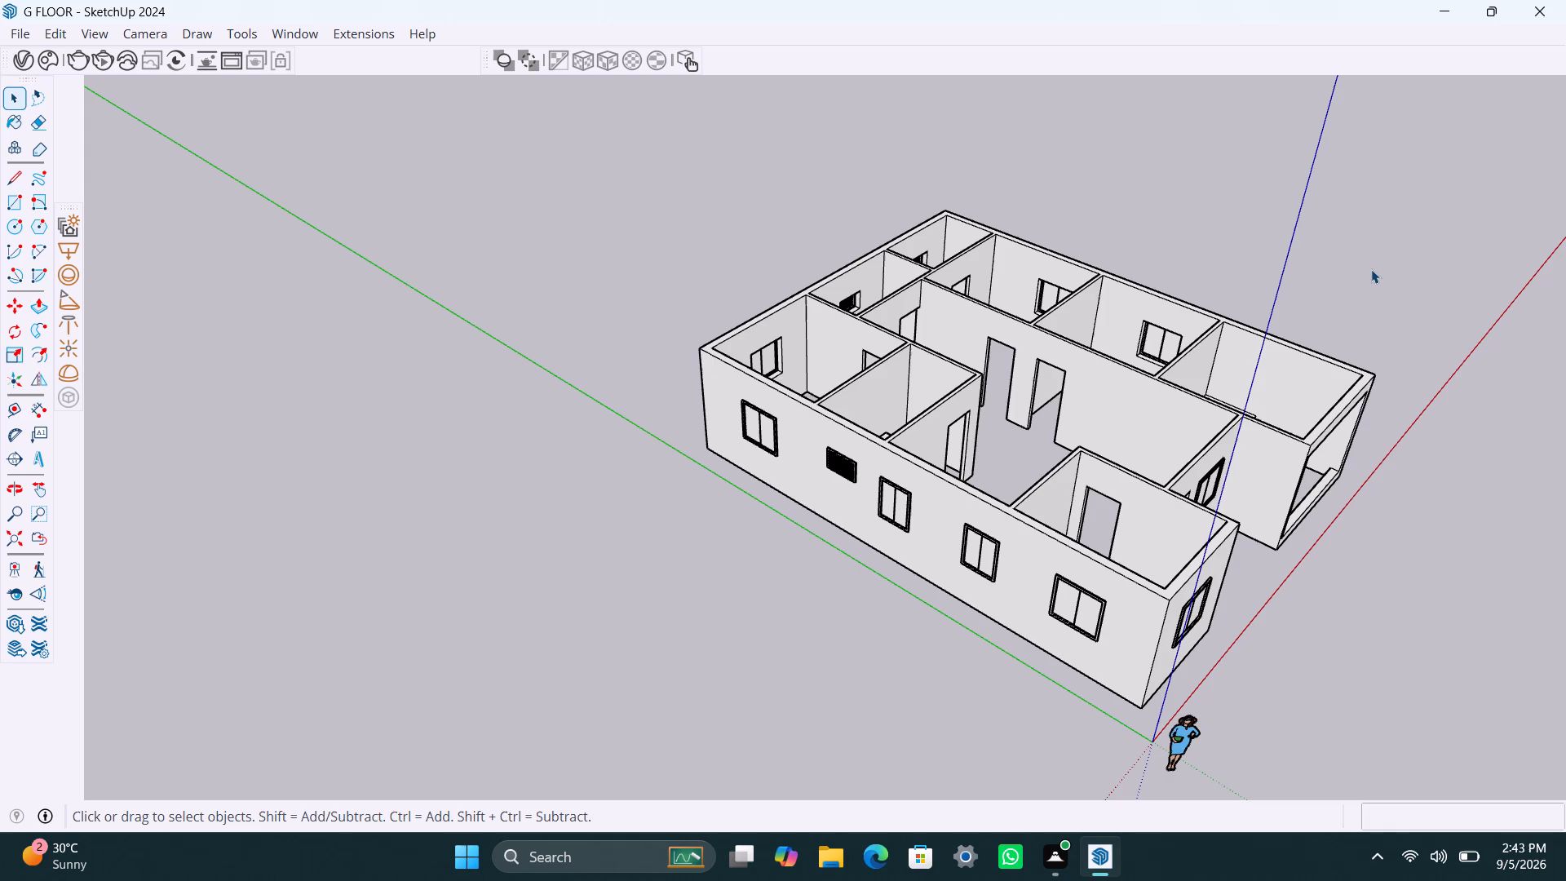
Examine the framed windows on the long outer wall up close, and the room layout from a higher angle.
{"action": "scroll", "coordinate": [992, 698], "scroll_direction": "down", "scroll_amount": 2}
{"action": "scroll", "coordinate": [1038, 696], "scroll_direction": "up", "scroll_amount": 10}
{"action": "scroll", "coordinate": [1064, 627], "scroll_direction": "up", "scroll_amount": 5}
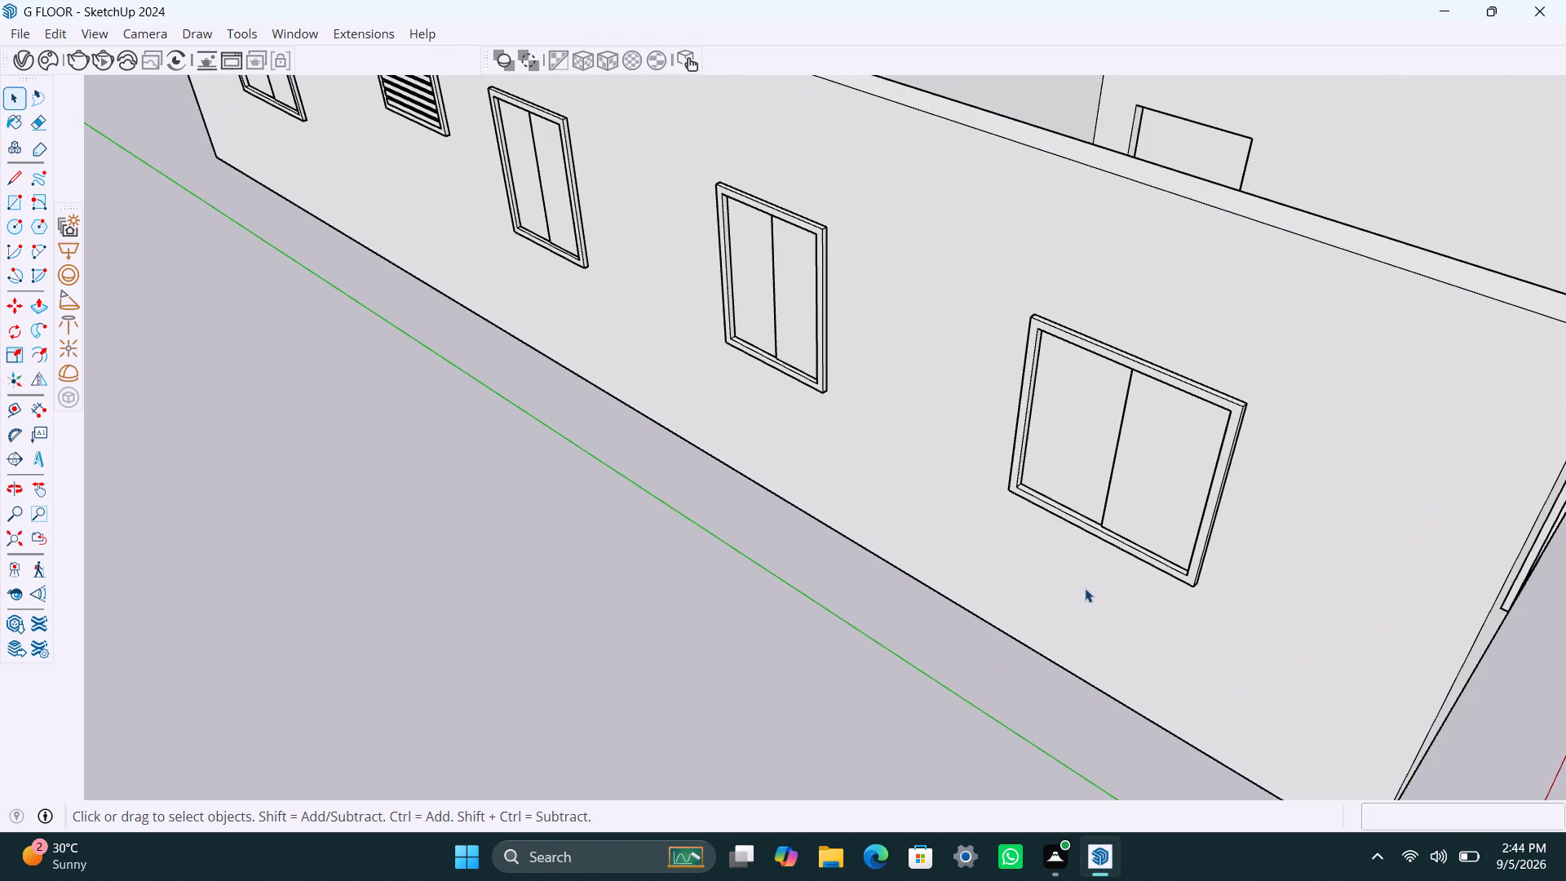
{"action": "scroll", "coordinate": [1085, 588], "scroll_direction": "down", "scroll_amount": 11}
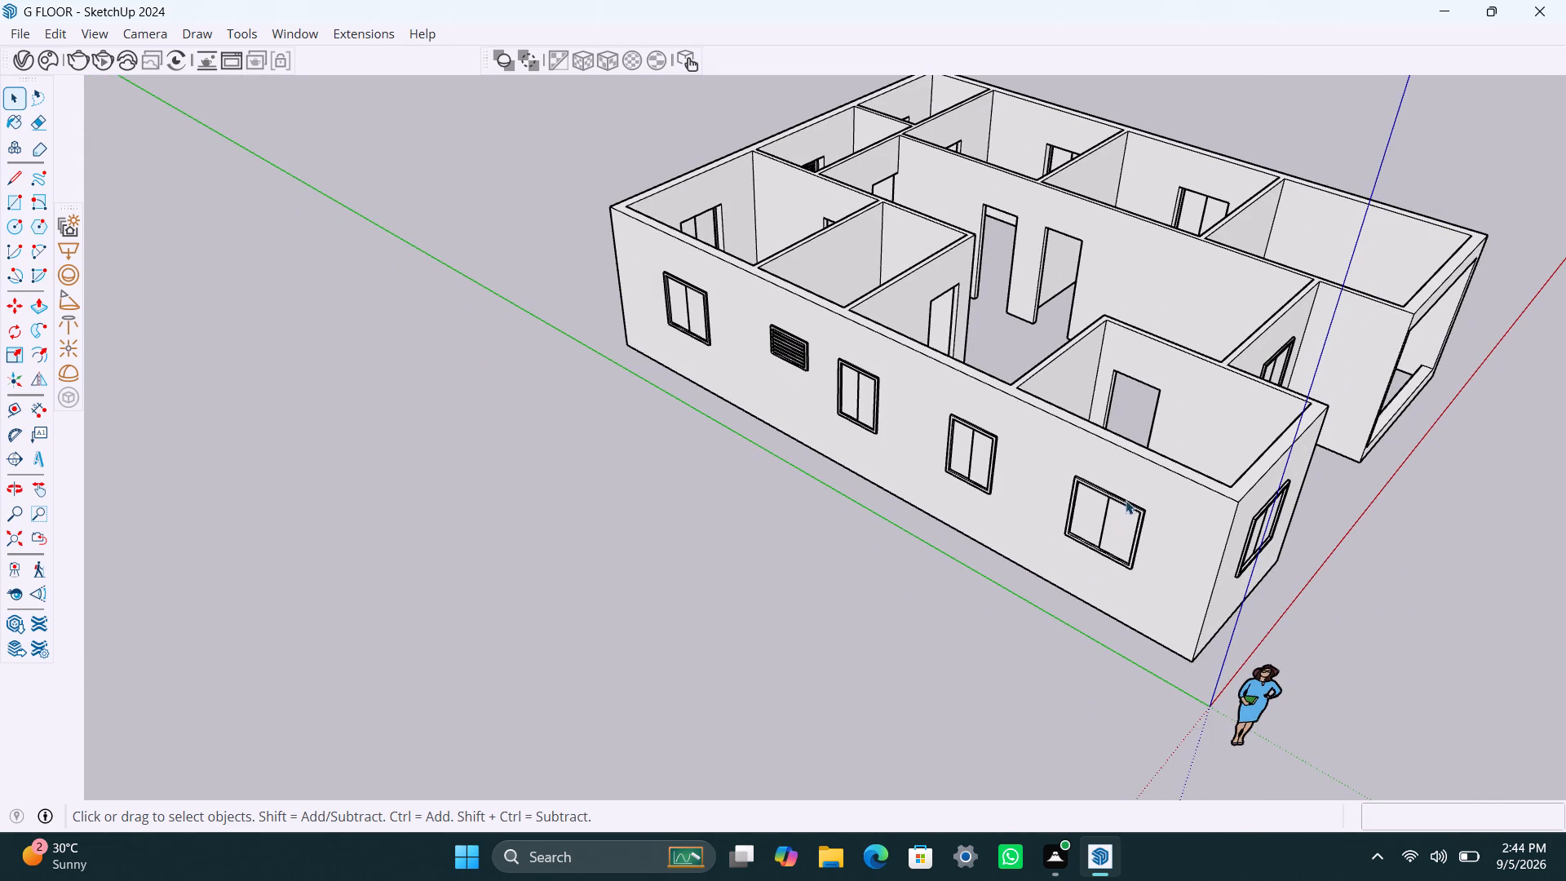
{"action": "middle_click", "coordinate": [1135, 473]}
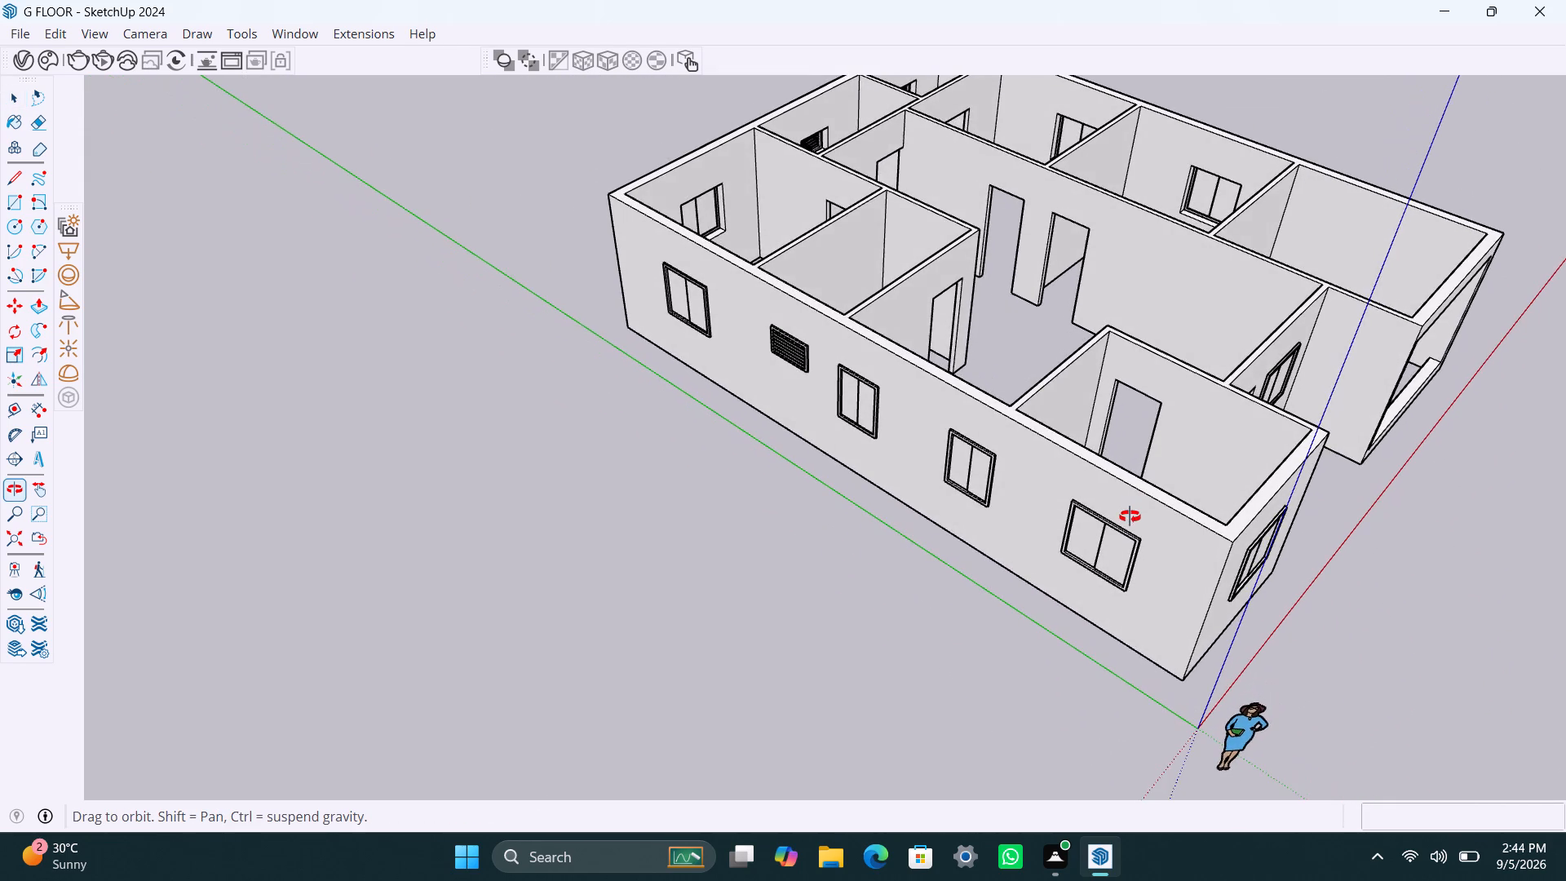
{"action": "scroll", "coordinate": [1150, 418], "scroll_direction": "down", "scroll_amount": 1}
{"action": "middle_click_drag", "start_coordinate": [1150, 410], "coordinate": [1126, 449]}
{"action": "scroll", "coordinate": [1150, 410], "scroll_direction": "up", "scroll_amount": 1}
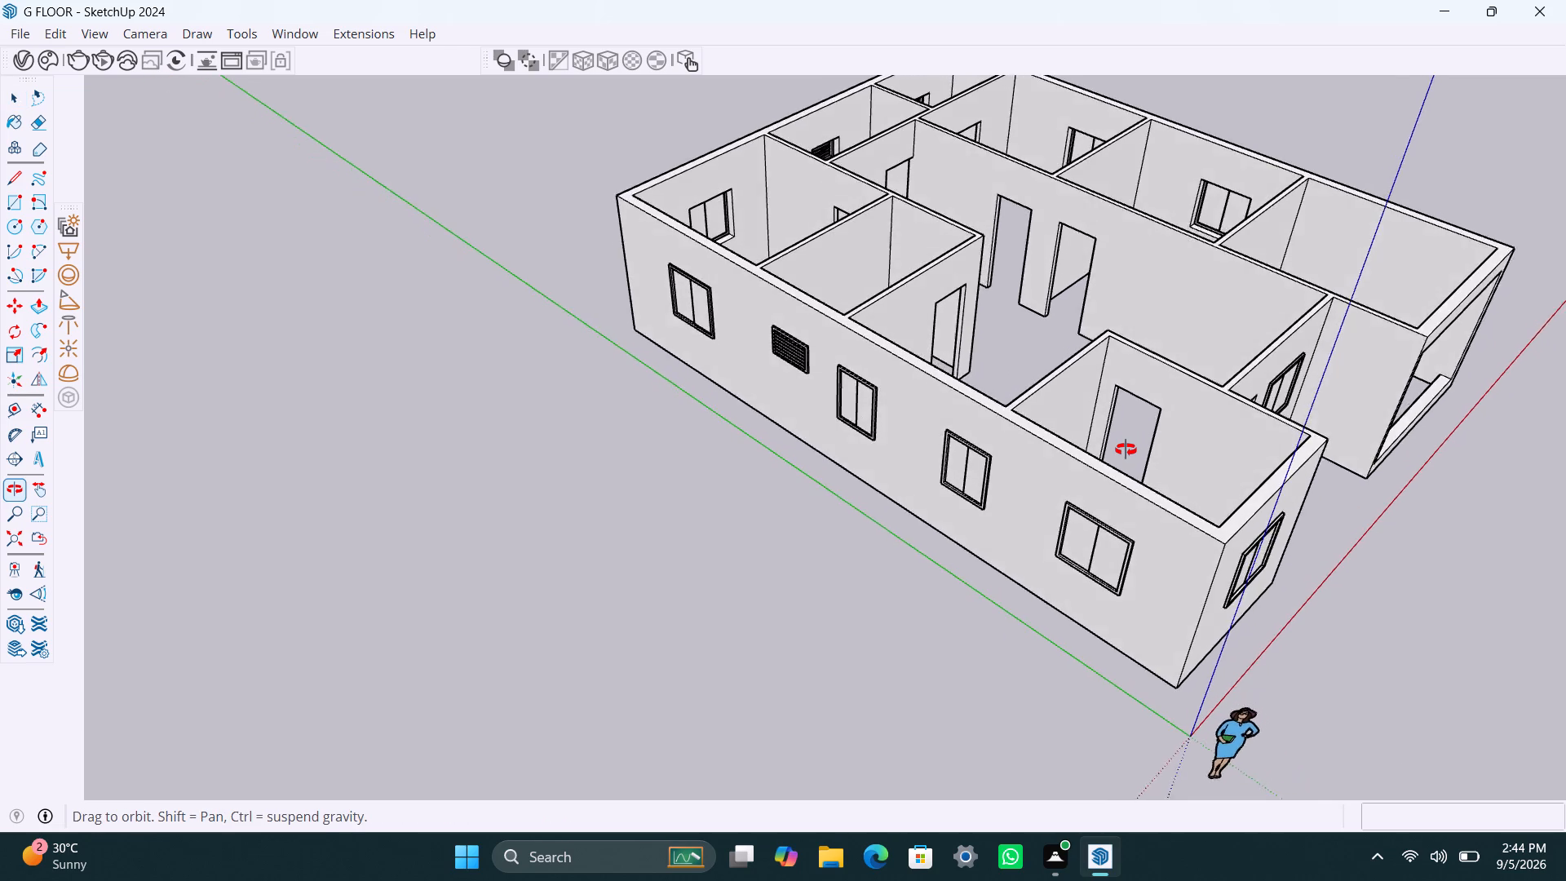
{"action": "middle_click_drag", "start_coordinate": [1126, 449], "coordinate": [1051, 527]}
{"action": "scroll", "coordinate": [1074, 463], "scroll_direction": "down", "scroll_amount": 2}
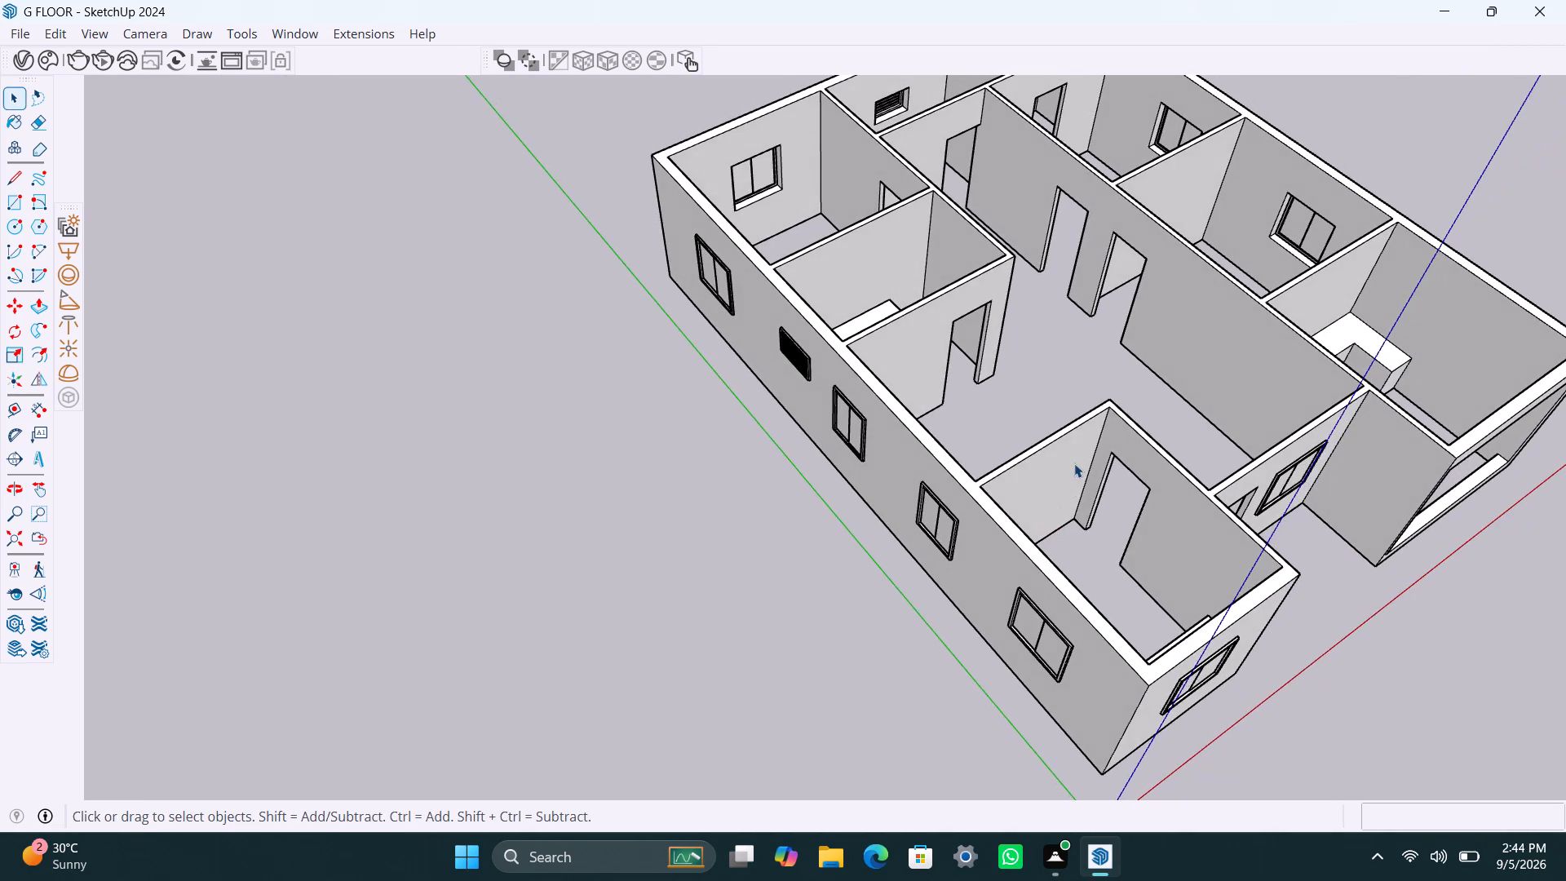
{"action": "scroll", "coordinate": [1074, 463], "scroll_direction": "down", "scroll_amount": 2}
{"action": "scroll", "coordinate": [1076, 449], "scroll_direction": "up", "scroll_amount": 5}
{"action": "scroll", "coordinate": [1078, 436], "scroll_direction": "down", "scroll_amount": 5}
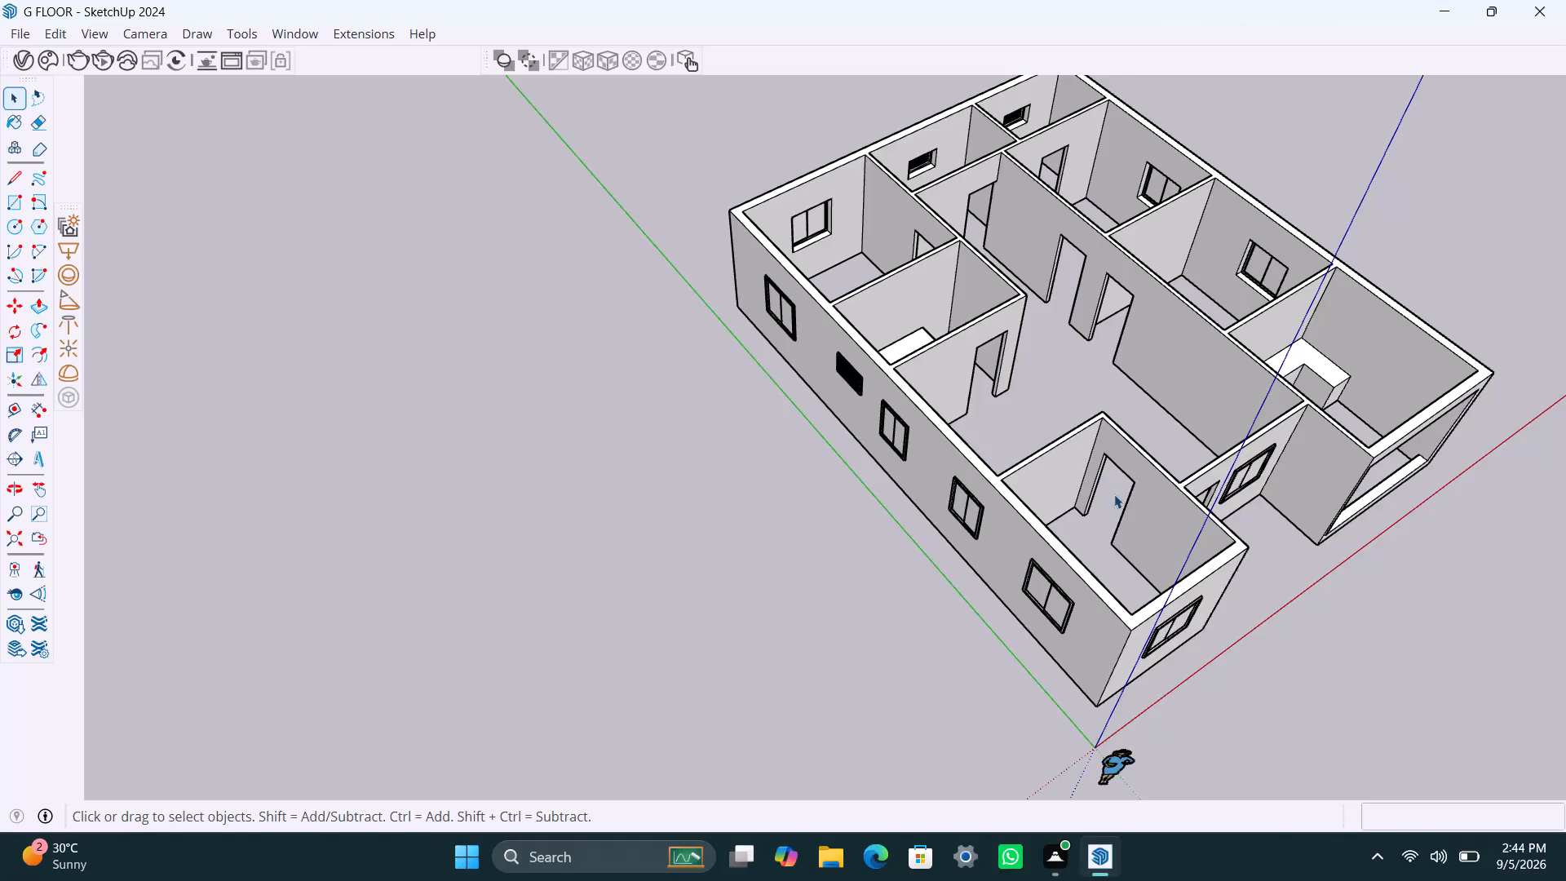
{"action": "scroll", "coordinate": [1104, 484], "scroll_direction": "up", "scroll_amount": 4}
{"action": "left_click_drag", "start_coordinate": [1103, 482], "coordinate": [1103, 459]}
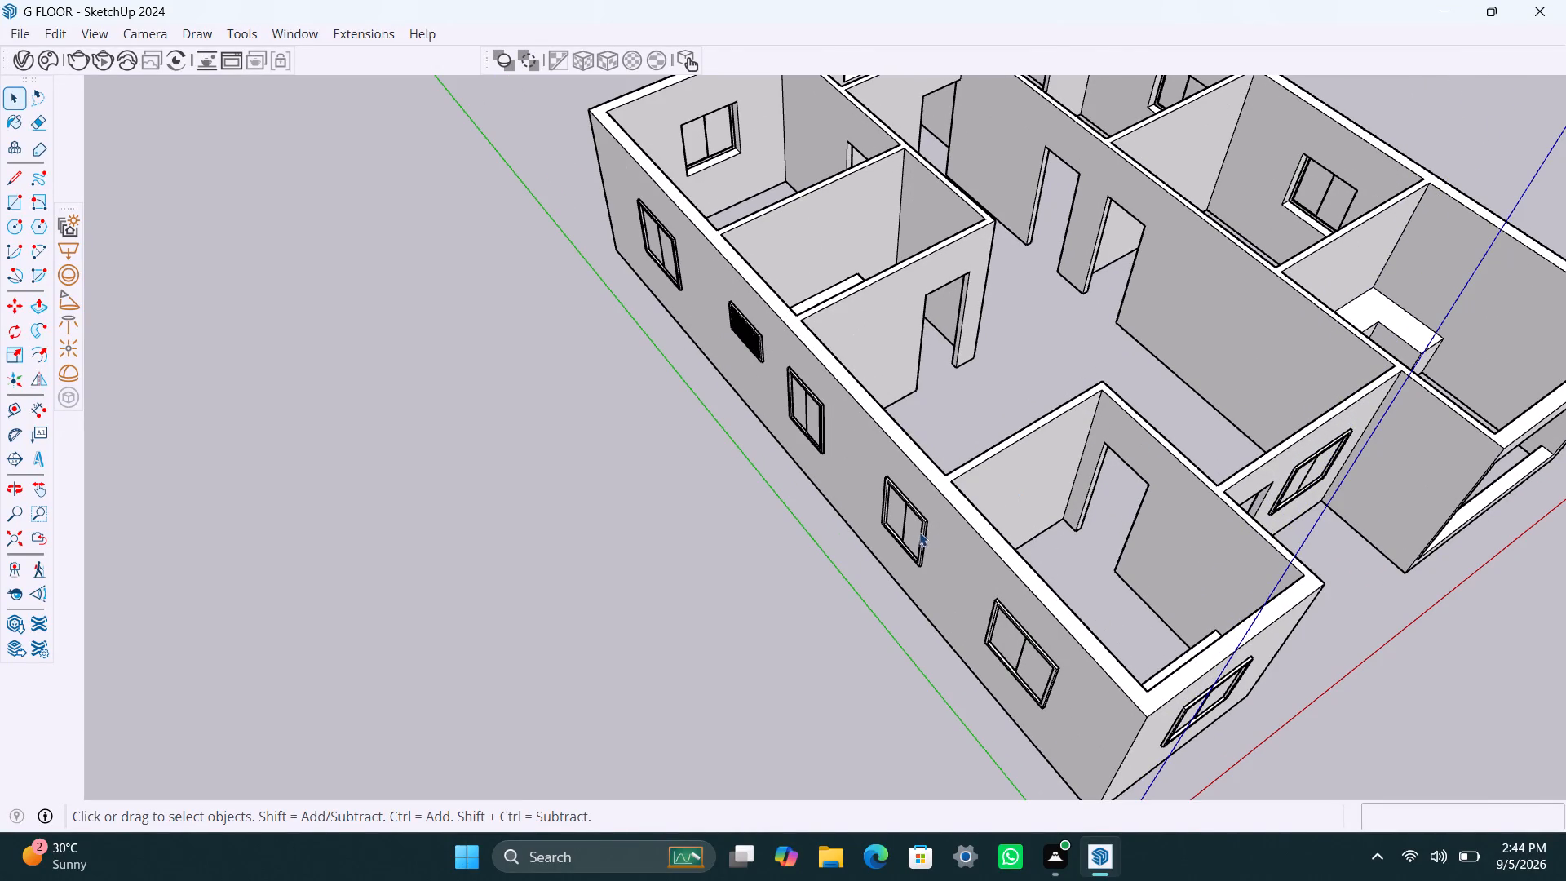
{"action": "scroll", "coordinate": [529, 611], "scroll_direction": "down", "scroll_amount": 7}
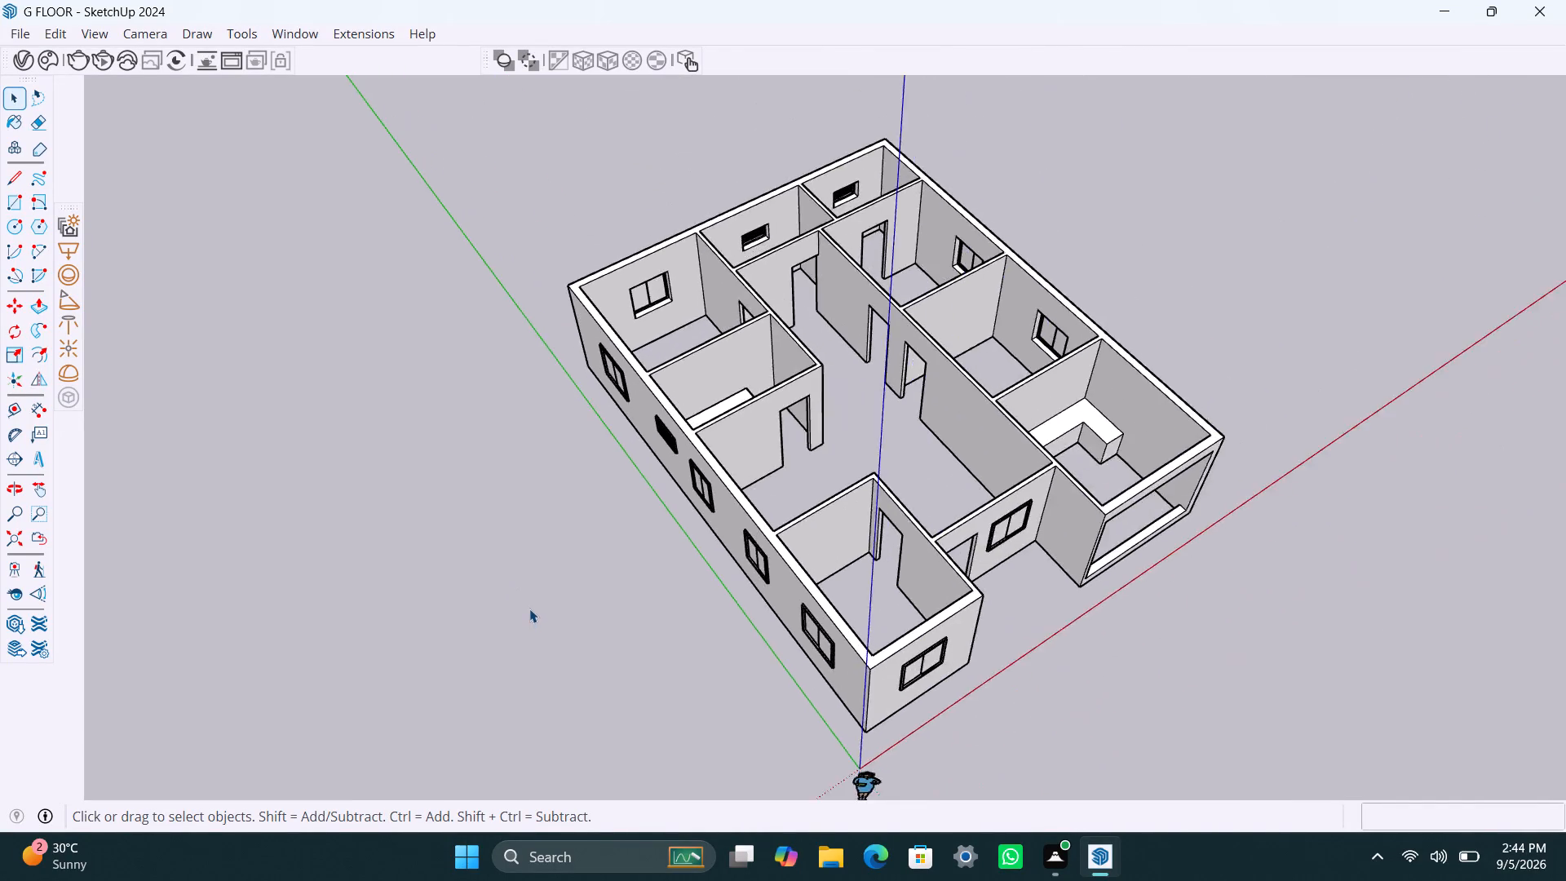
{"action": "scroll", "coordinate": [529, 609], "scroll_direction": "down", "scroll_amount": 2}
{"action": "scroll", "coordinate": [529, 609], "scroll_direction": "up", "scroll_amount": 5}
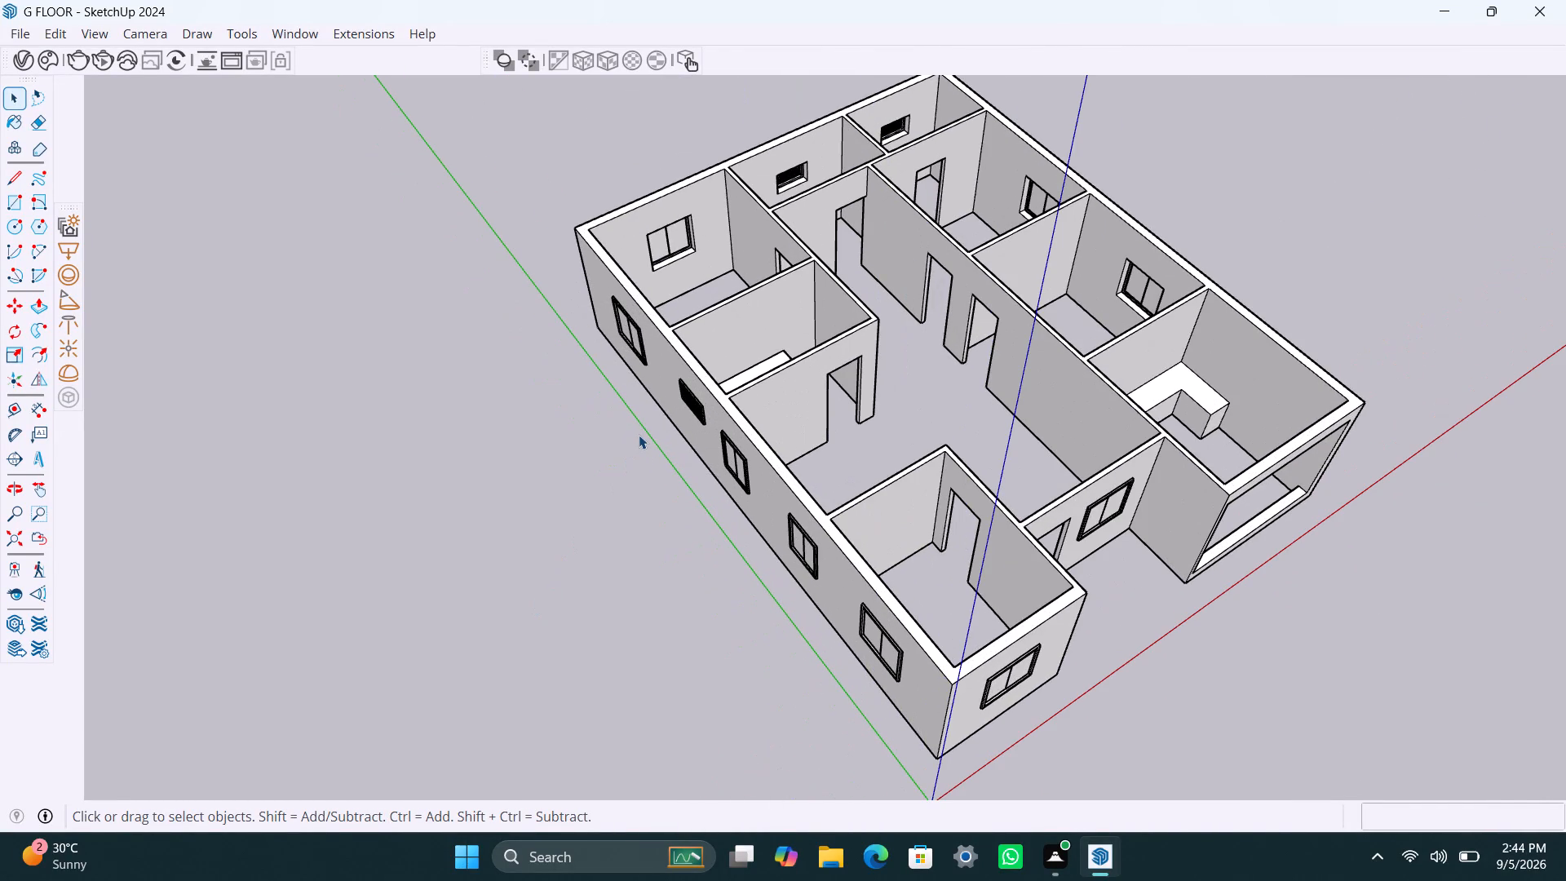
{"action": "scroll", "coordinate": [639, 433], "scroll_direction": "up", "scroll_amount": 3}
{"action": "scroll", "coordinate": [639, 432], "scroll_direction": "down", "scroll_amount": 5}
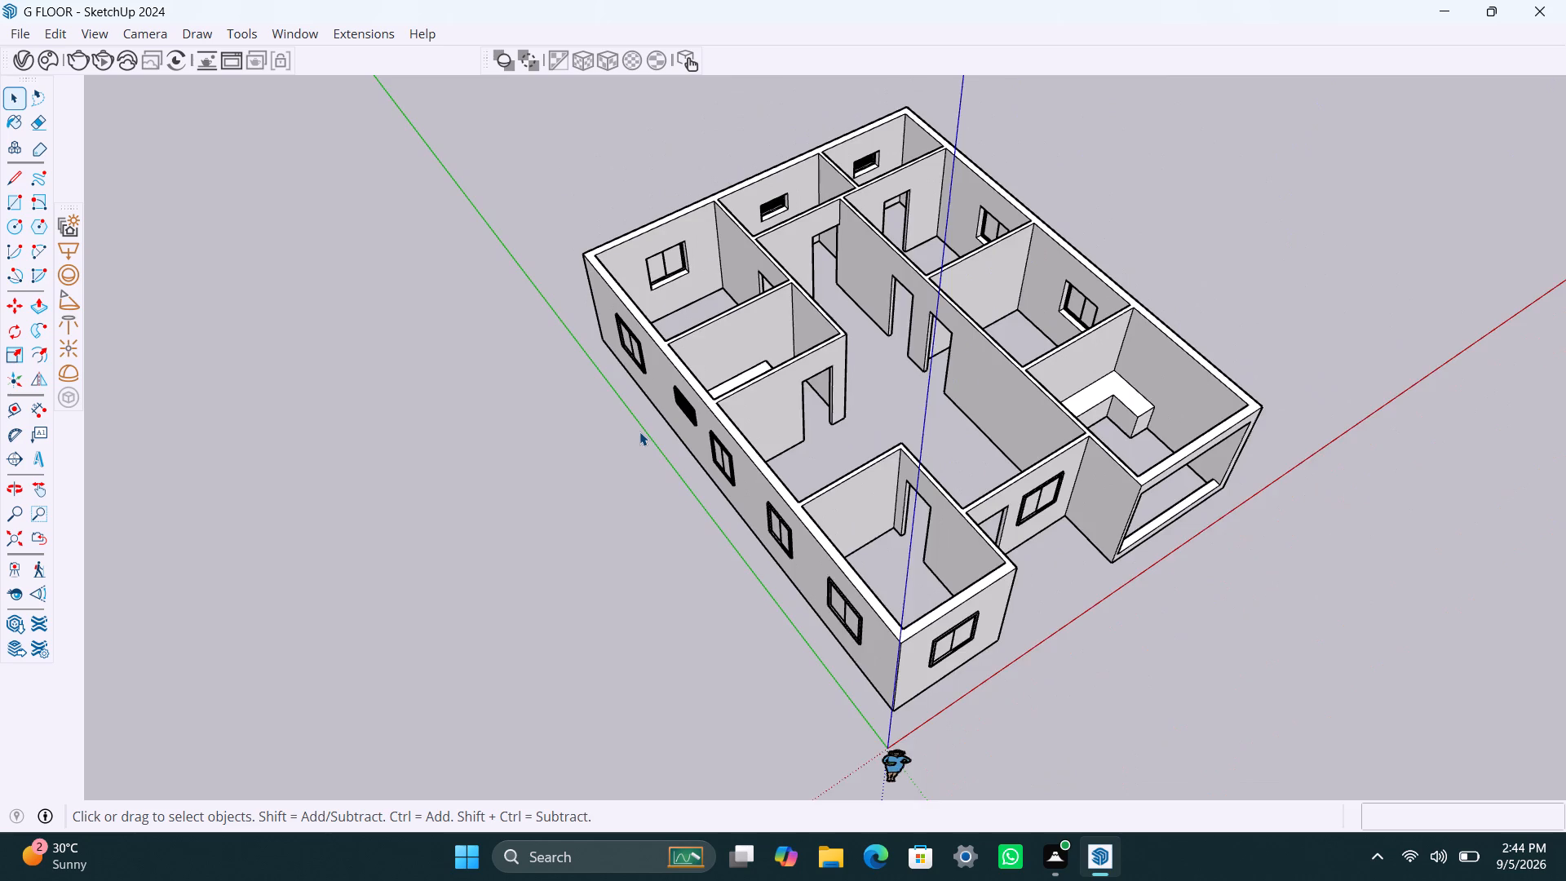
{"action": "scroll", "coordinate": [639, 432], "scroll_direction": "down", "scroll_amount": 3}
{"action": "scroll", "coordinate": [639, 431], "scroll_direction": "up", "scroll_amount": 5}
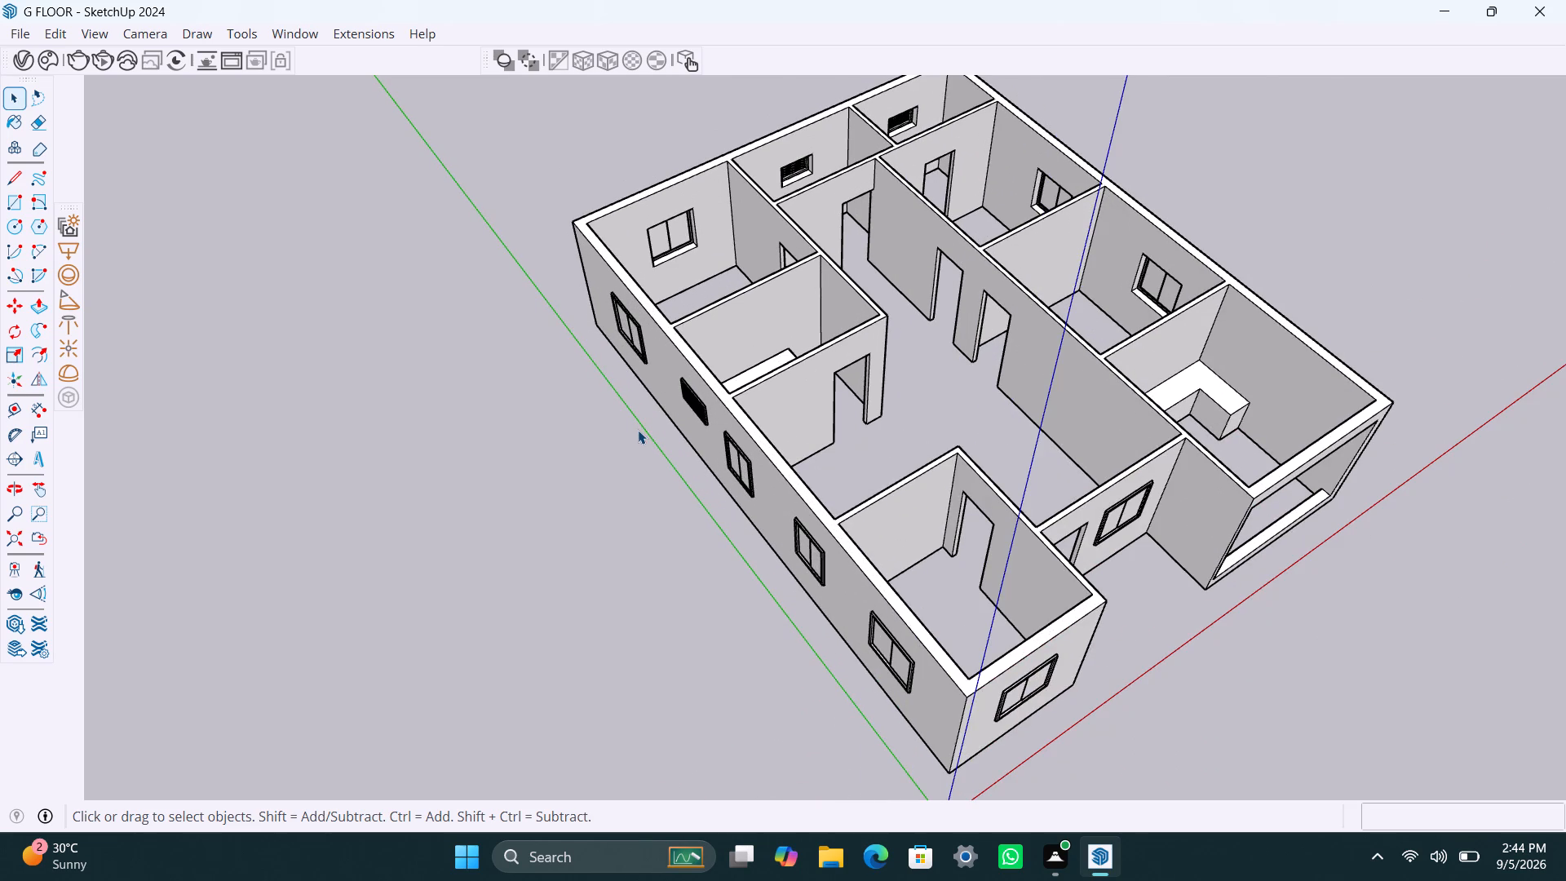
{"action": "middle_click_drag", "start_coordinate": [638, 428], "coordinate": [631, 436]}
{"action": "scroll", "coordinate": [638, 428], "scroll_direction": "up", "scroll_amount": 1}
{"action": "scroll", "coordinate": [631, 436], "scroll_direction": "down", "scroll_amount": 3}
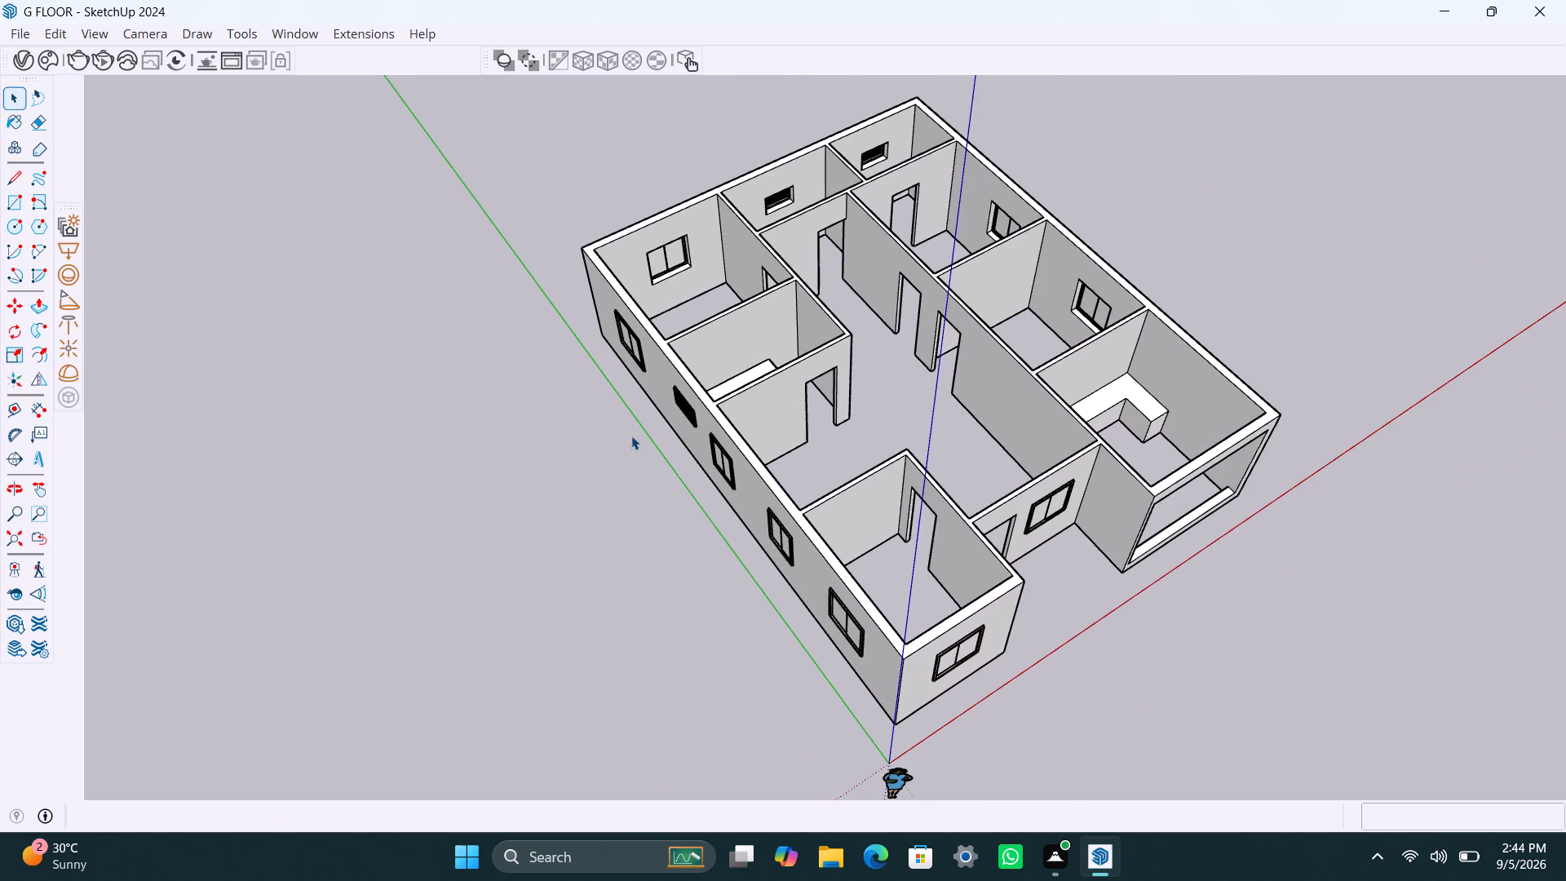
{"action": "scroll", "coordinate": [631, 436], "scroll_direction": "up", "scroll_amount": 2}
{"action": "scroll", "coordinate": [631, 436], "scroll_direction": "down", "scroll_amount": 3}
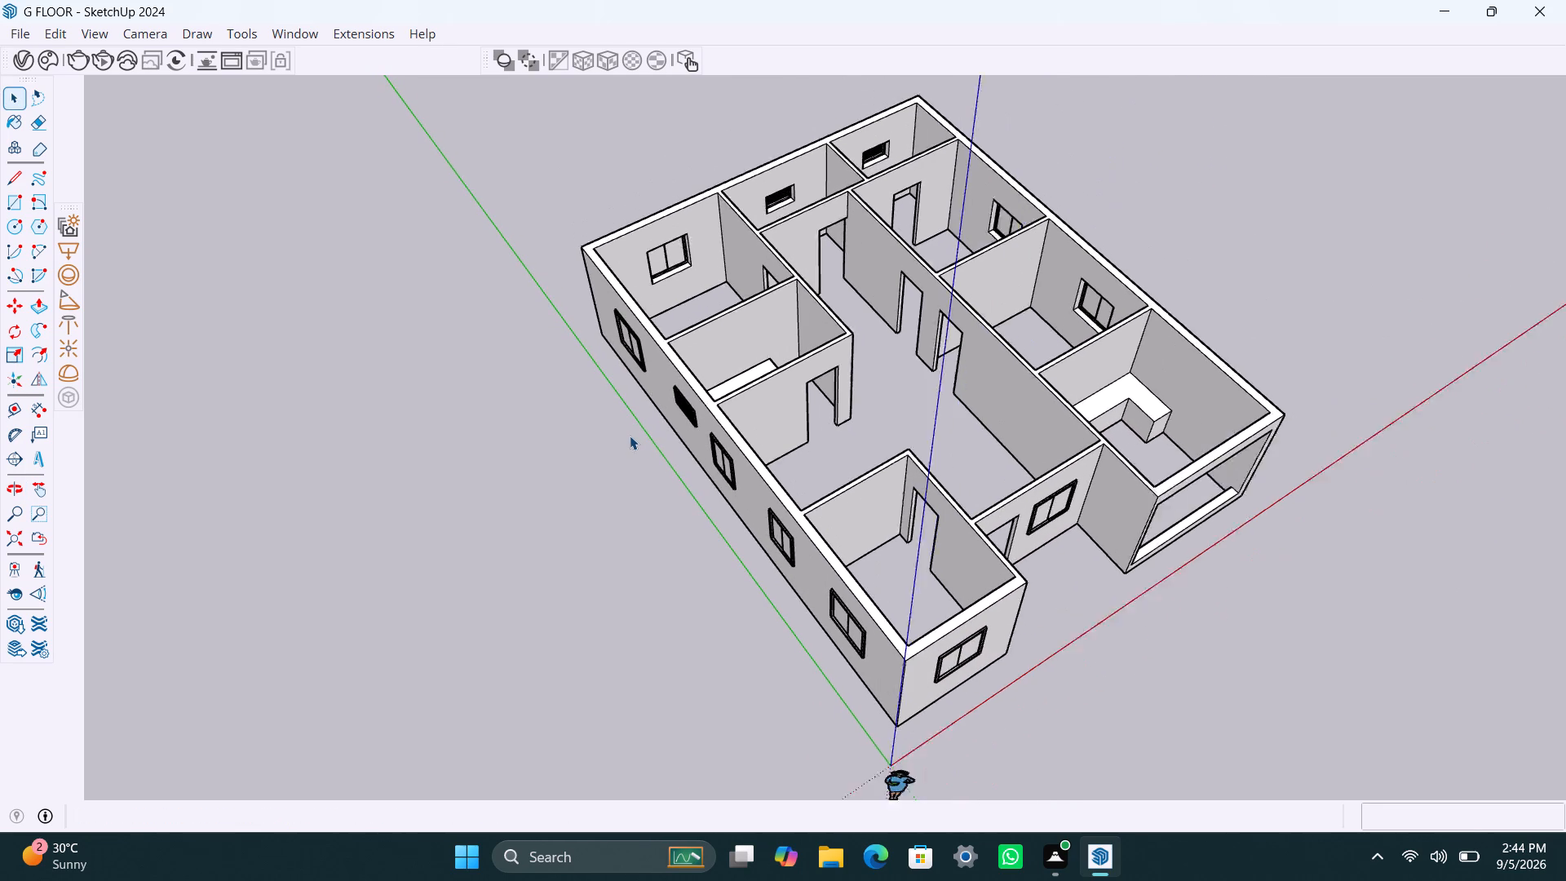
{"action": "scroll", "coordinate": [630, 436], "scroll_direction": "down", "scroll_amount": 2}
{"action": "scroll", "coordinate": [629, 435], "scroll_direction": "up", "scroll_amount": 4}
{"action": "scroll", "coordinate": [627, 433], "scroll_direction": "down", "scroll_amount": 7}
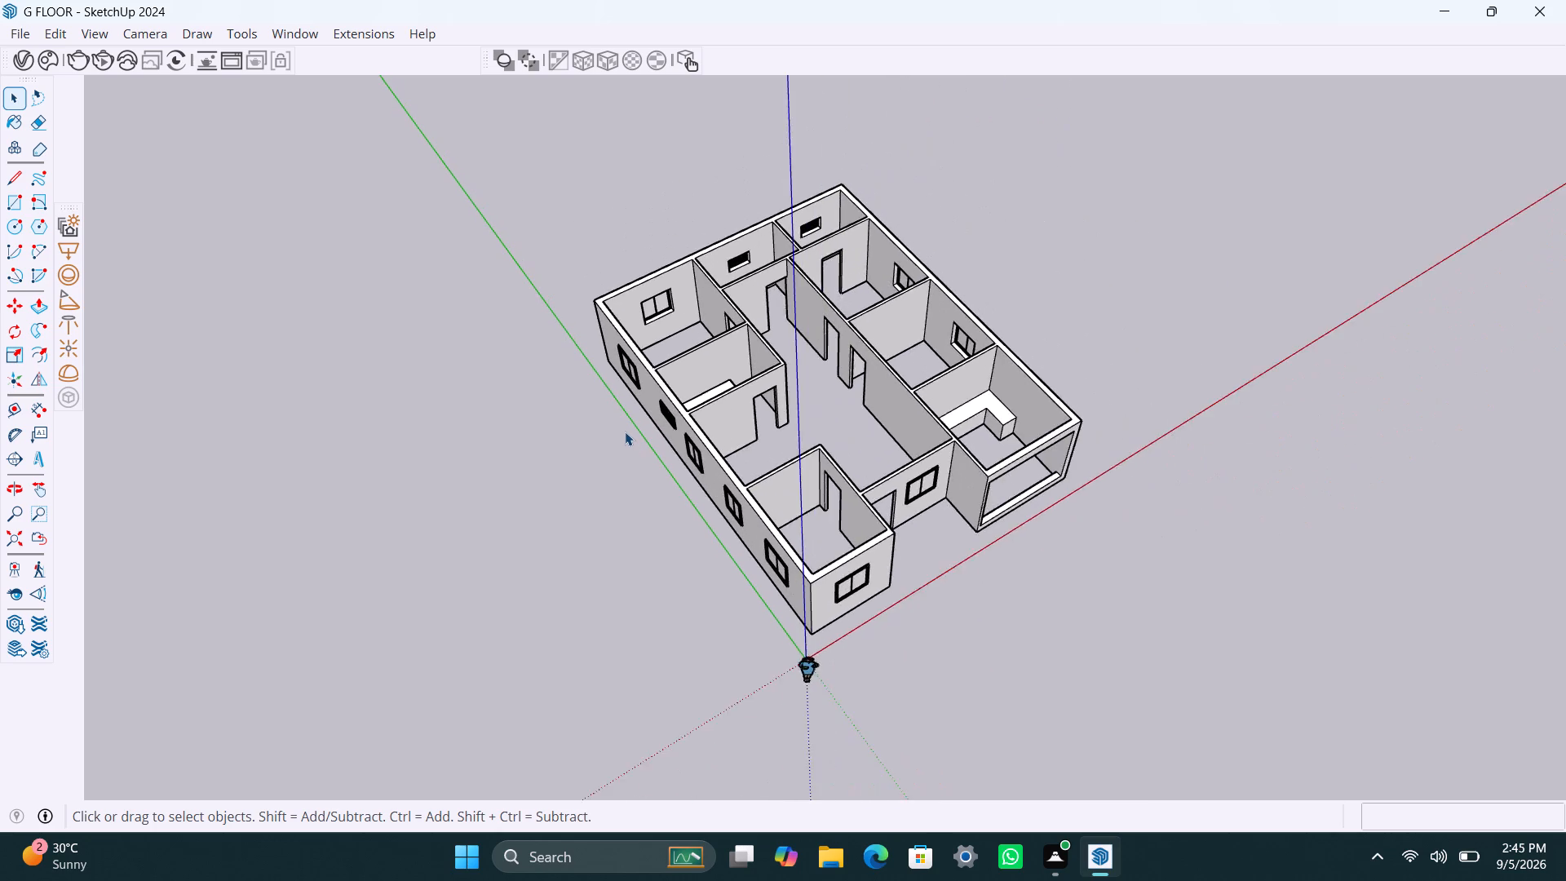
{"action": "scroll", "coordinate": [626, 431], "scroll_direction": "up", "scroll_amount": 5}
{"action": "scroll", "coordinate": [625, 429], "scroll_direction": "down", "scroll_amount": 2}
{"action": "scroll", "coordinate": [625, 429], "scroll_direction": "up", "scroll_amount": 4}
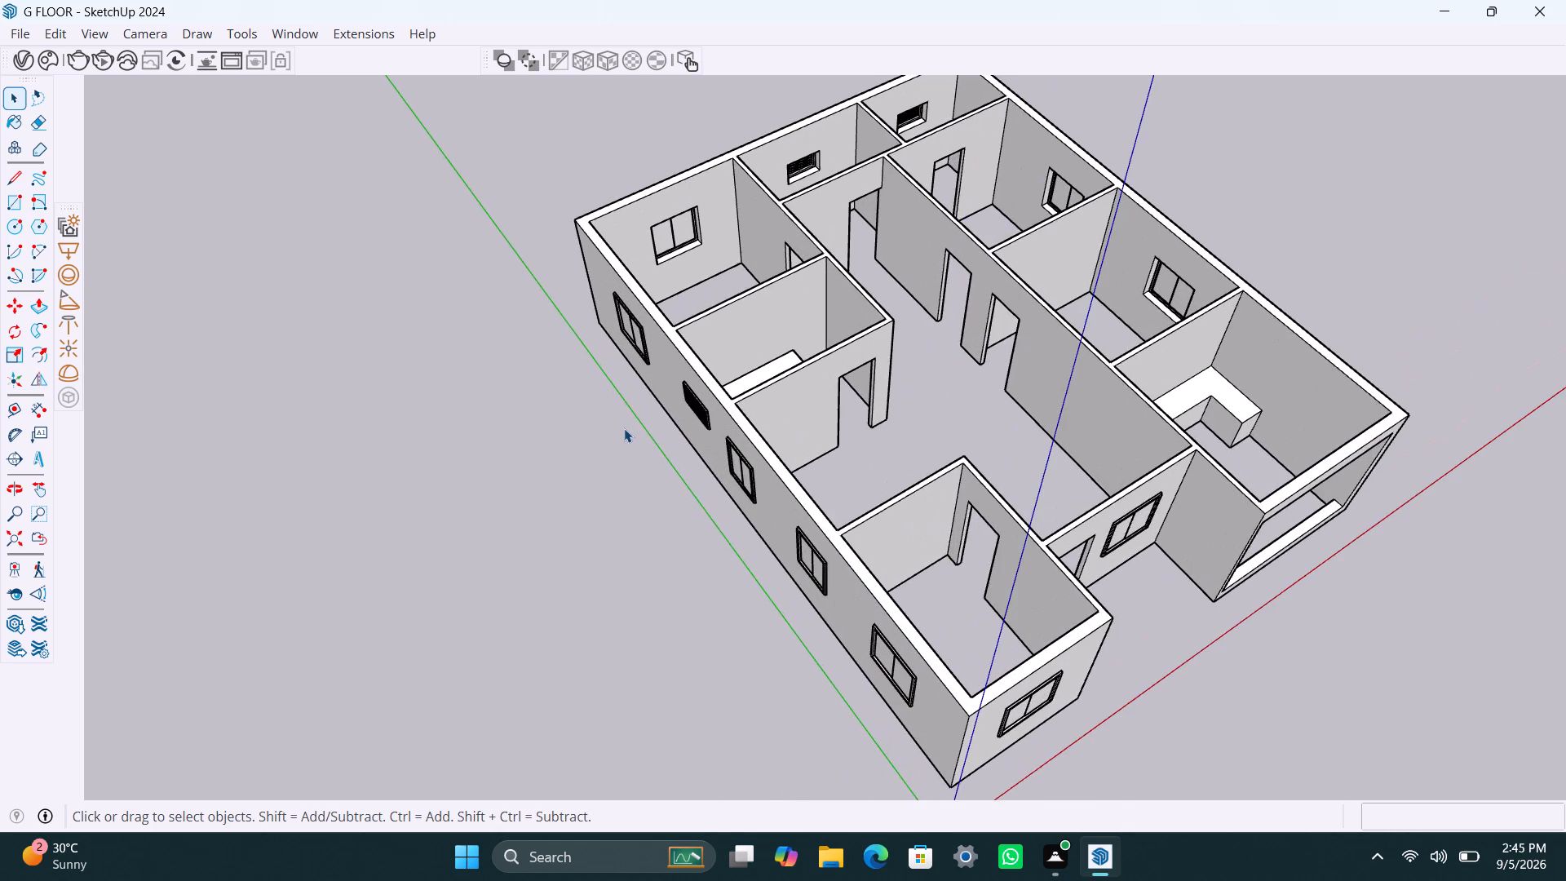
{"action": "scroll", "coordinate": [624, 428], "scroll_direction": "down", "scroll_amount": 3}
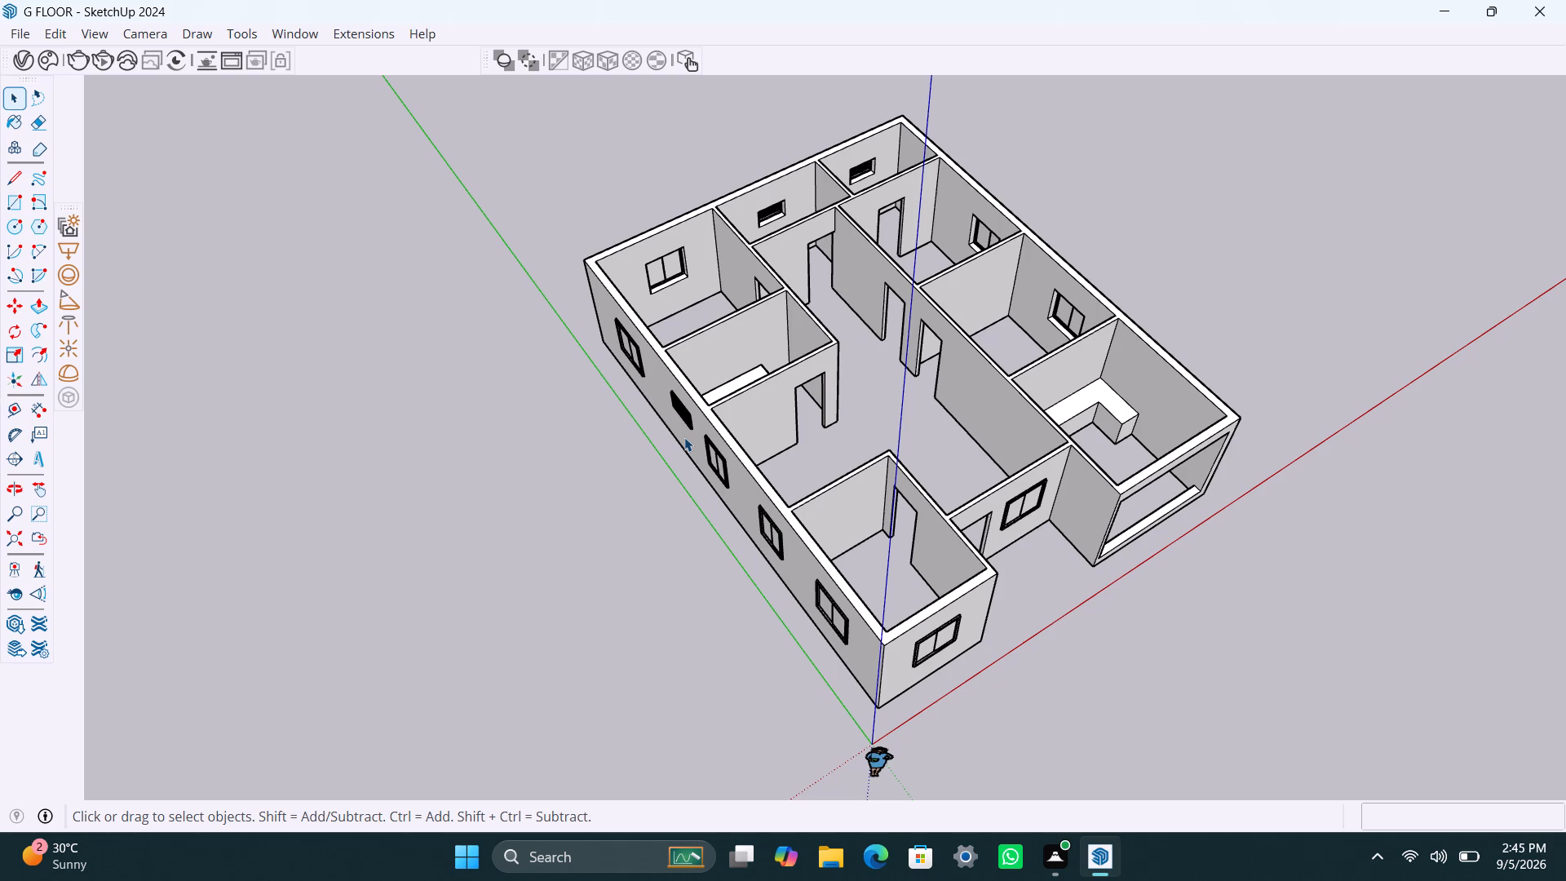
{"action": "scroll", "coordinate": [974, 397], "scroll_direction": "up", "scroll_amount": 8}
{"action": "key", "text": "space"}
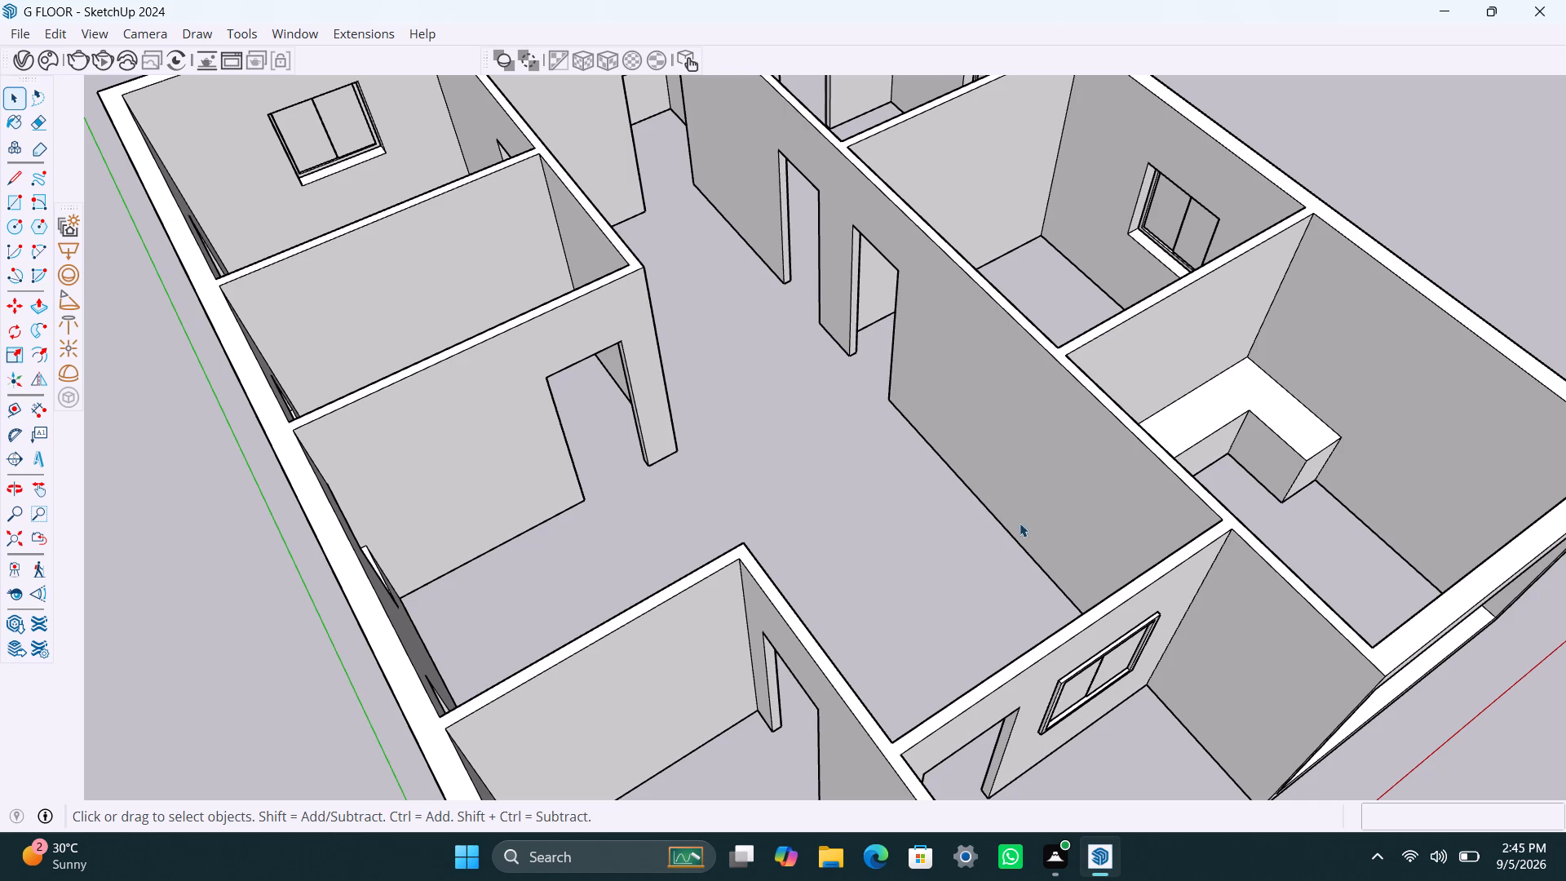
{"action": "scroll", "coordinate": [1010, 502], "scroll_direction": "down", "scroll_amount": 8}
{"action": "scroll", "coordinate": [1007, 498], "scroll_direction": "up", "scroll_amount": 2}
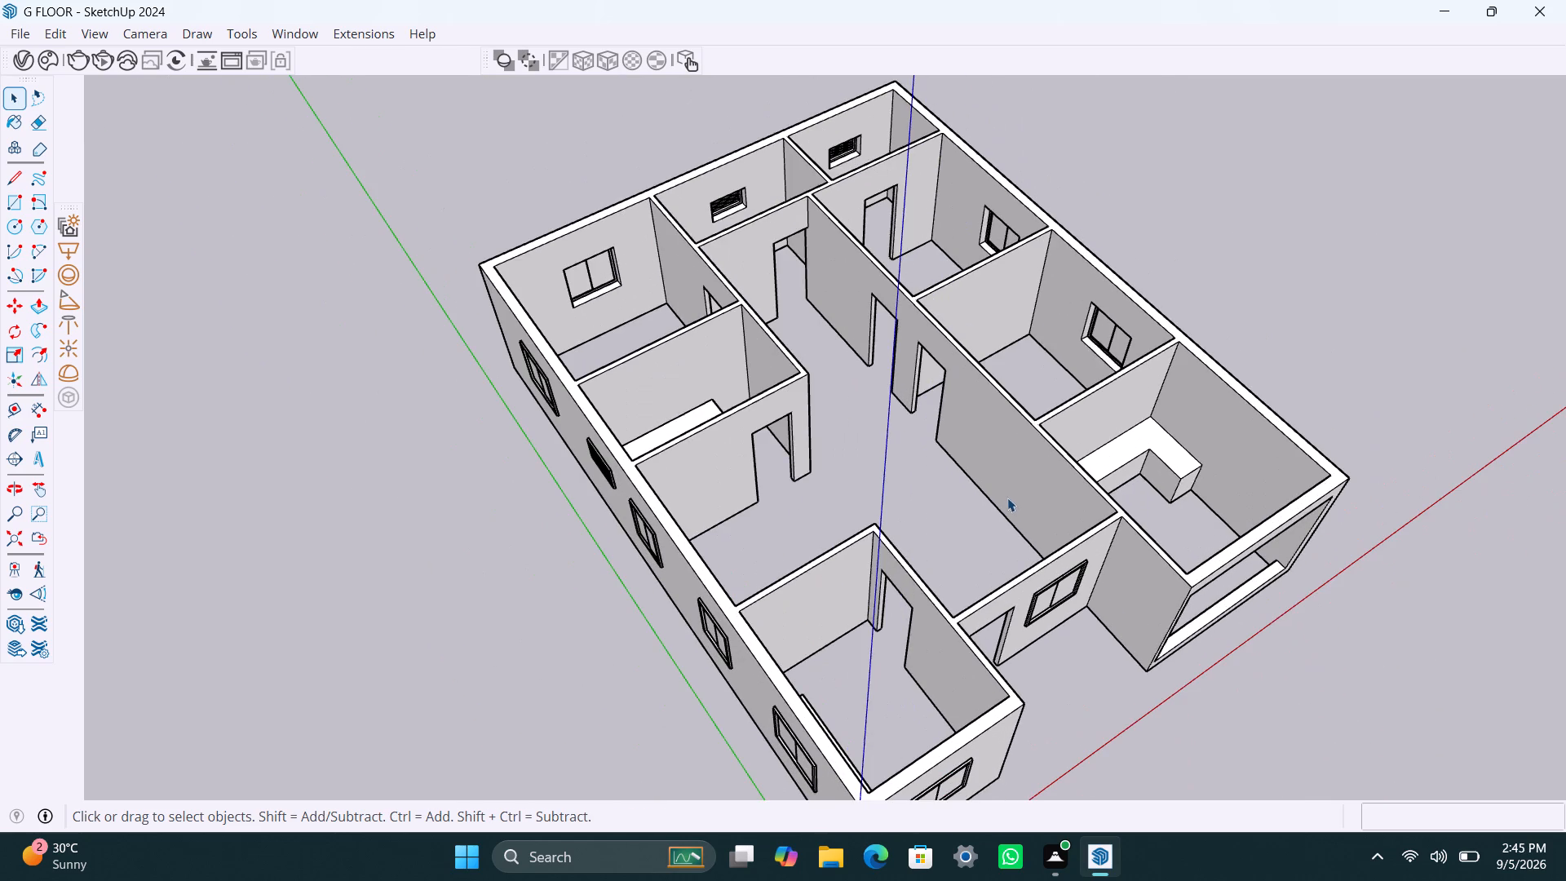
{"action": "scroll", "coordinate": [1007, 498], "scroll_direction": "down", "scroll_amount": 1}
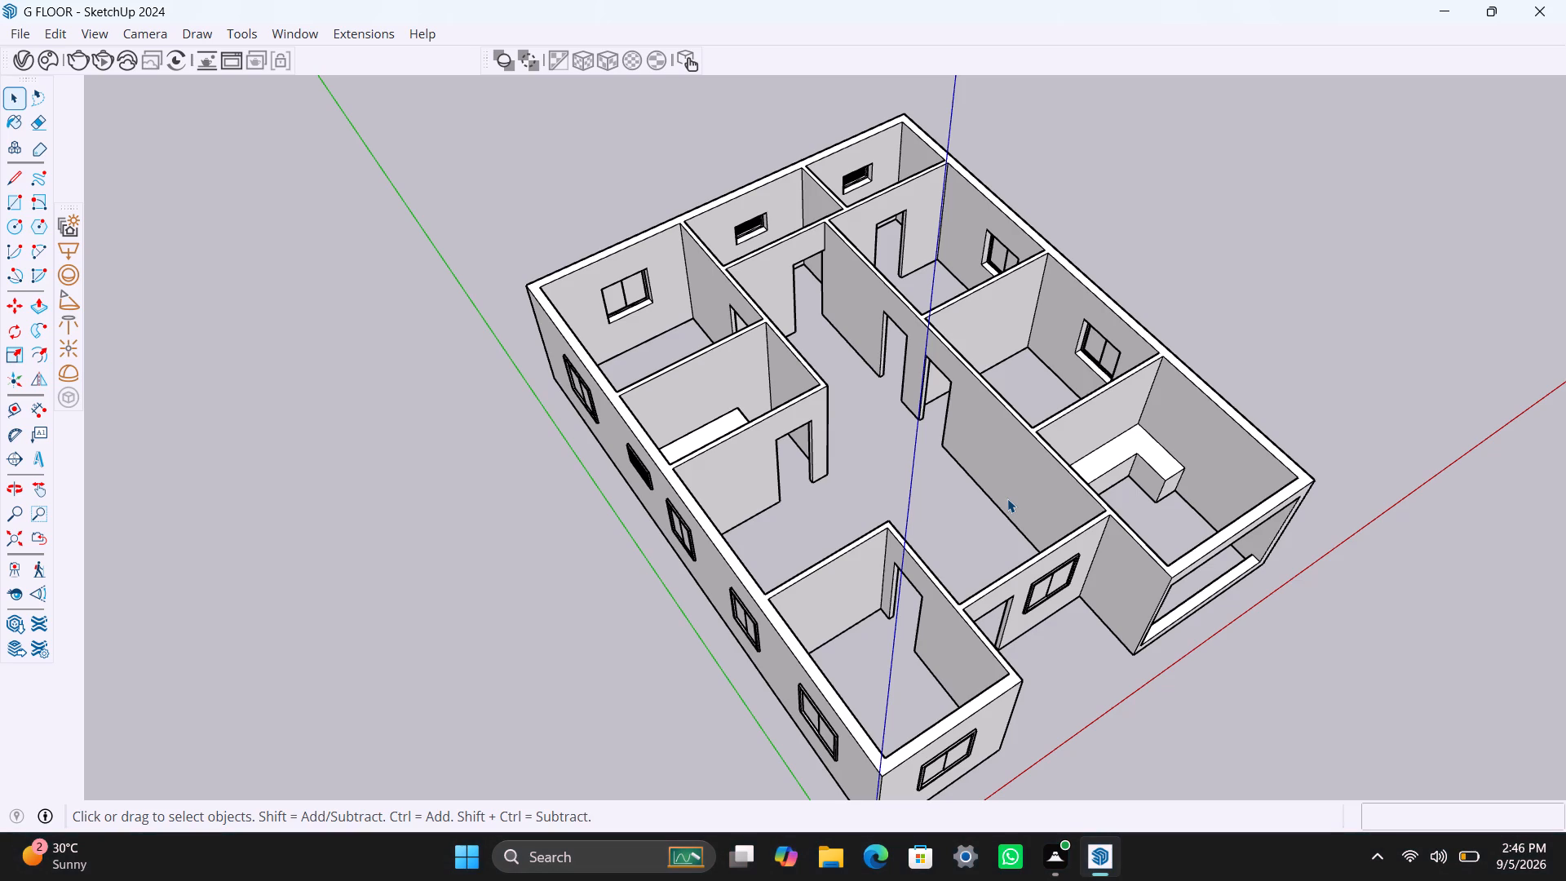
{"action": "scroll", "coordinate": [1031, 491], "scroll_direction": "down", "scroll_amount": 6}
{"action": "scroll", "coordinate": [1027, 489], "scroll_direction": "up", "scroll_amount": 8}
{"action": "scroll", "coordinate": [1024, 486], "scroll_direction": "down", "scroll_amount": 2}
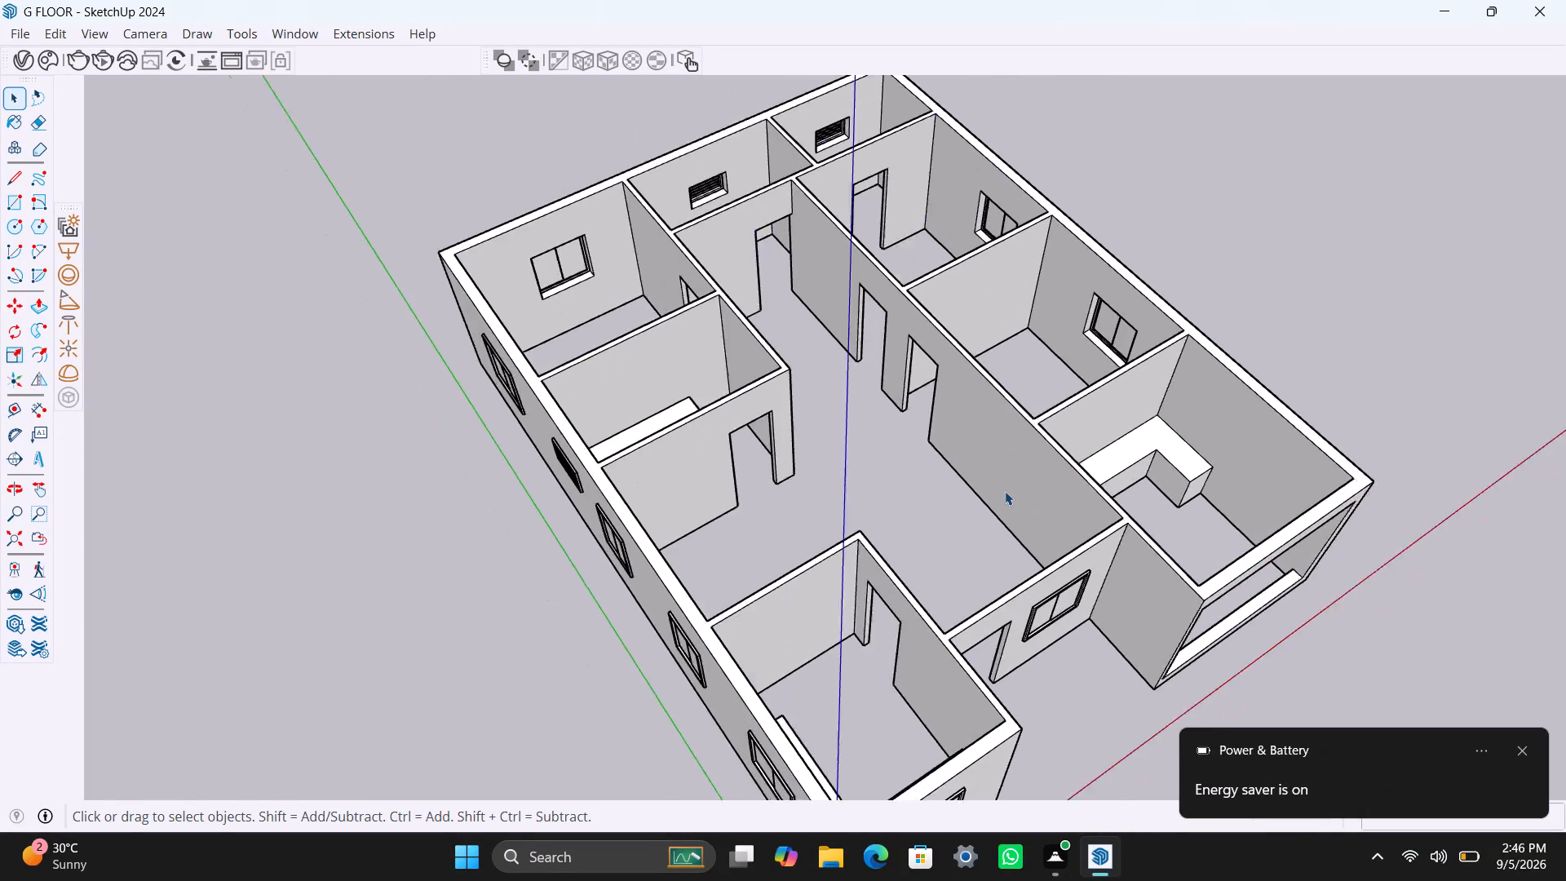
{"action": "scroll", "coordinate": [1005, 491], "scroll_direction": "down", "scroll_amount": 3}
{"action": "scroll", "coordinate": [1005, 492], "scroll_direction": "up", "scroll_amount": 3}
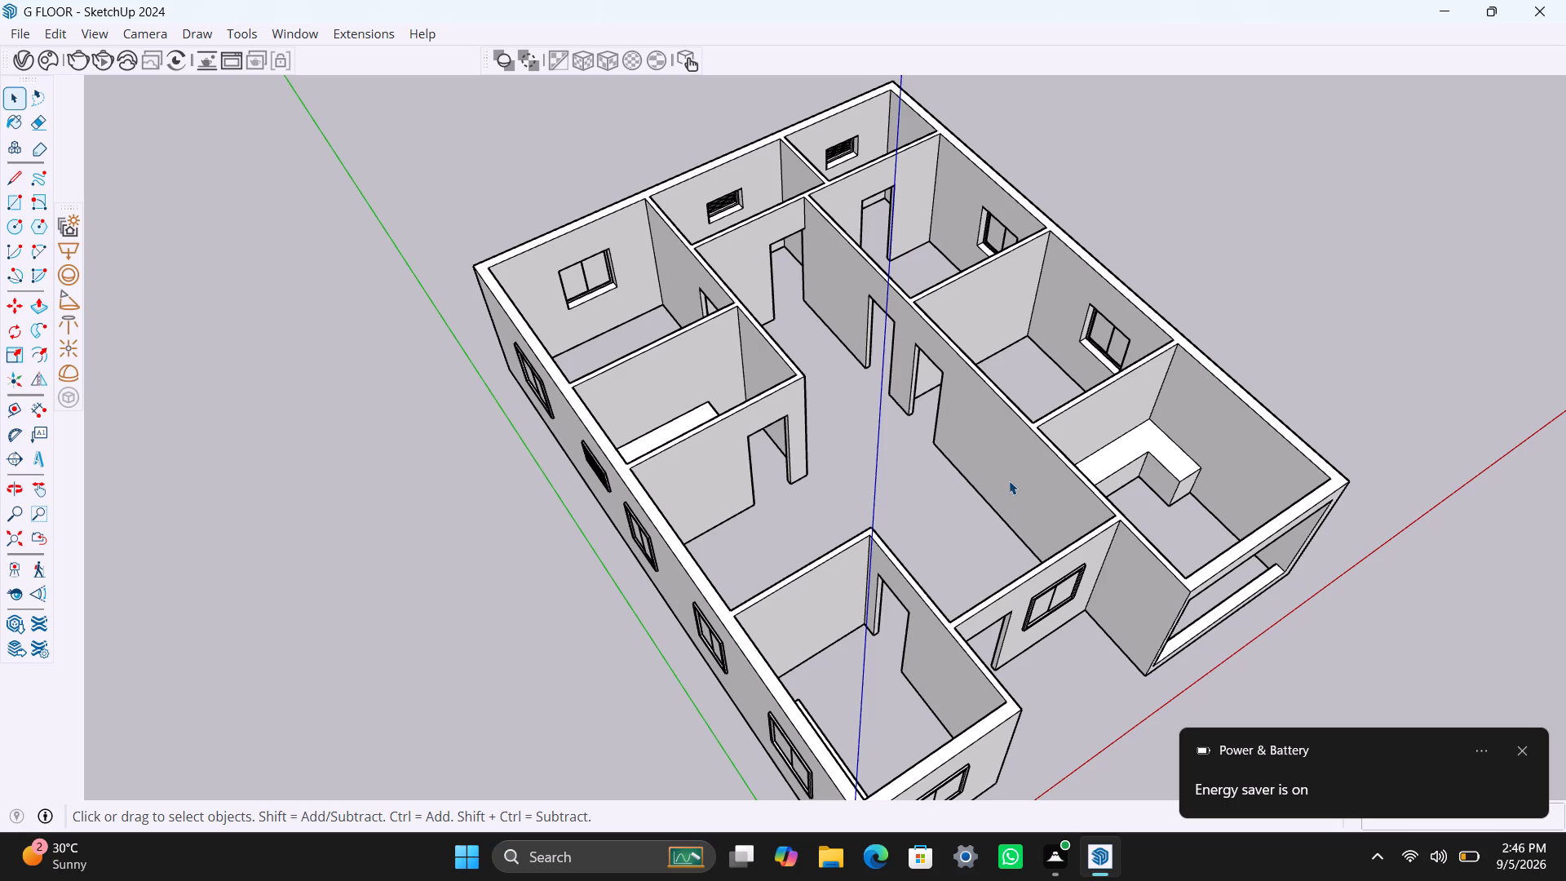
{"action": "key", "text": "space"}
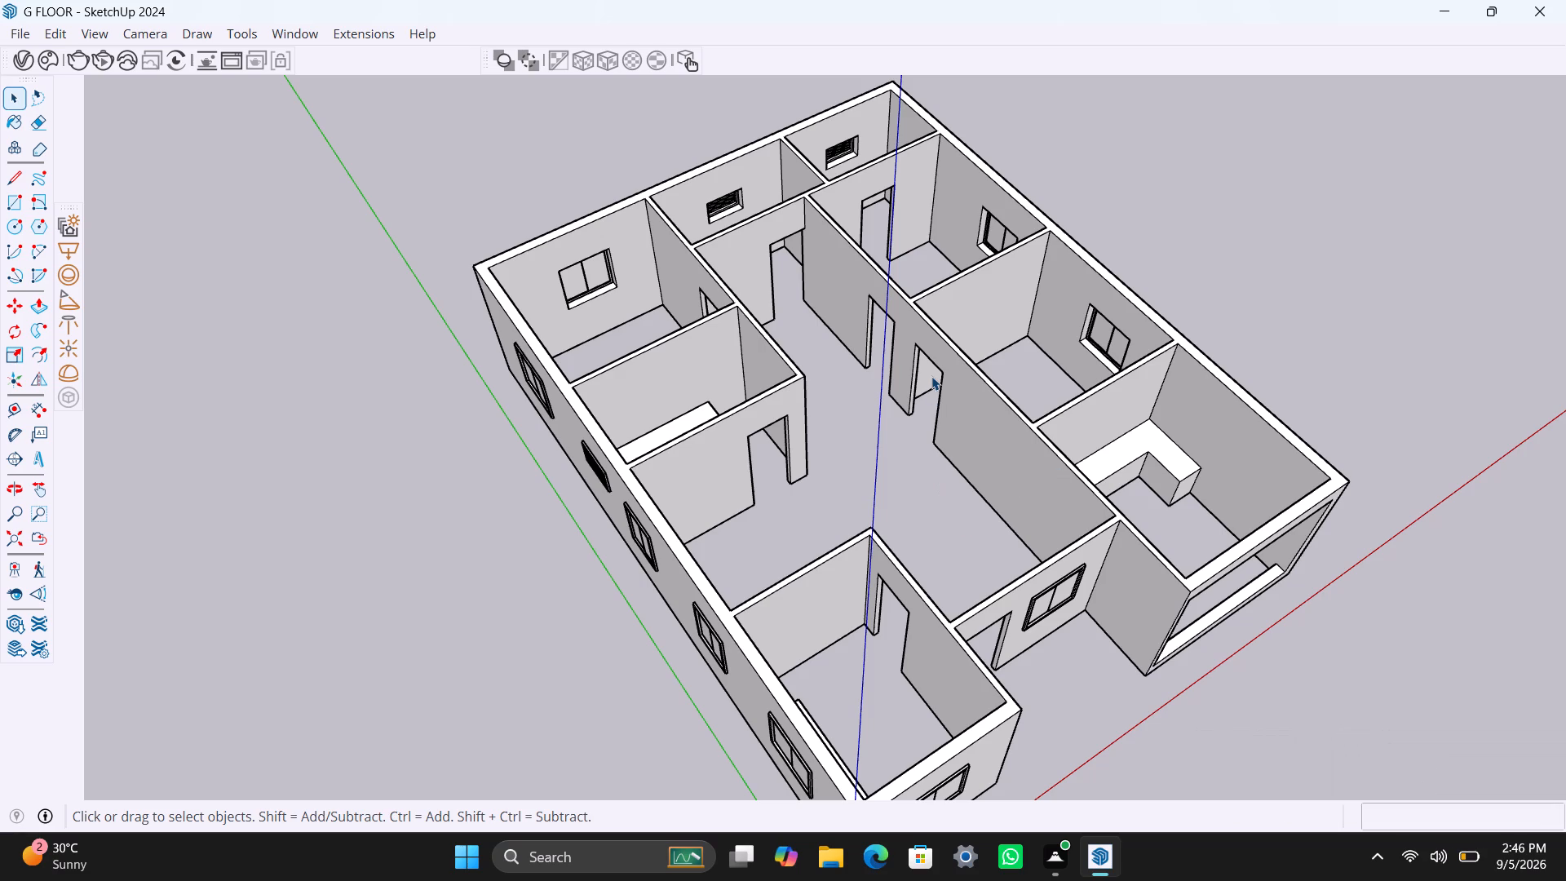
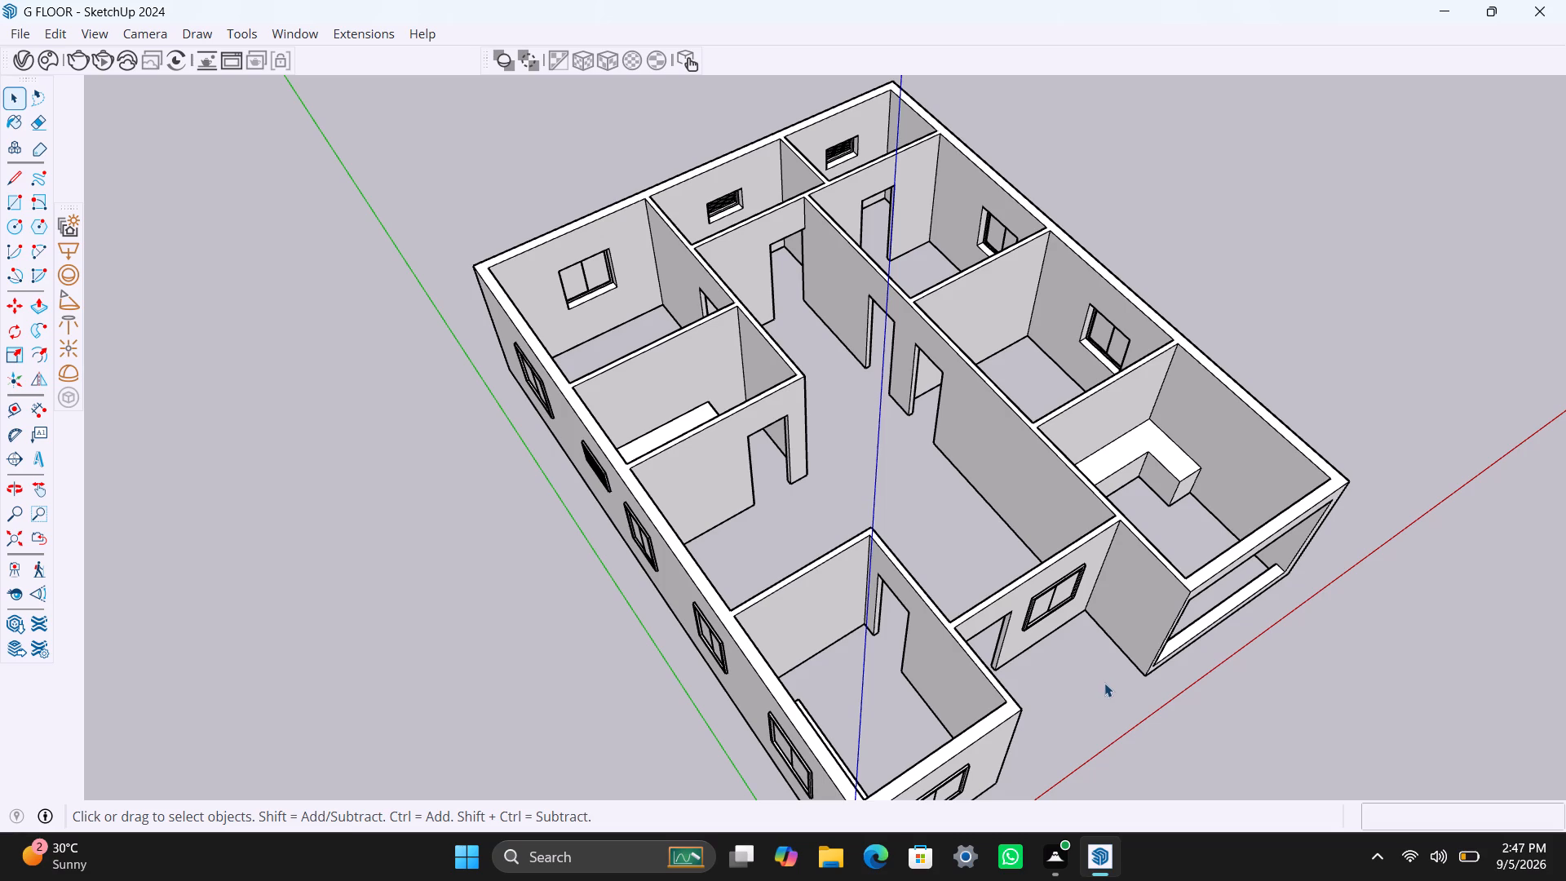
Draw a rectangle filling the doorway of the front corner room and make it a group.
{"action": "scroll", "coordinate": [907, 657], "scroll_direction": "up", "scroll_amount": 3}
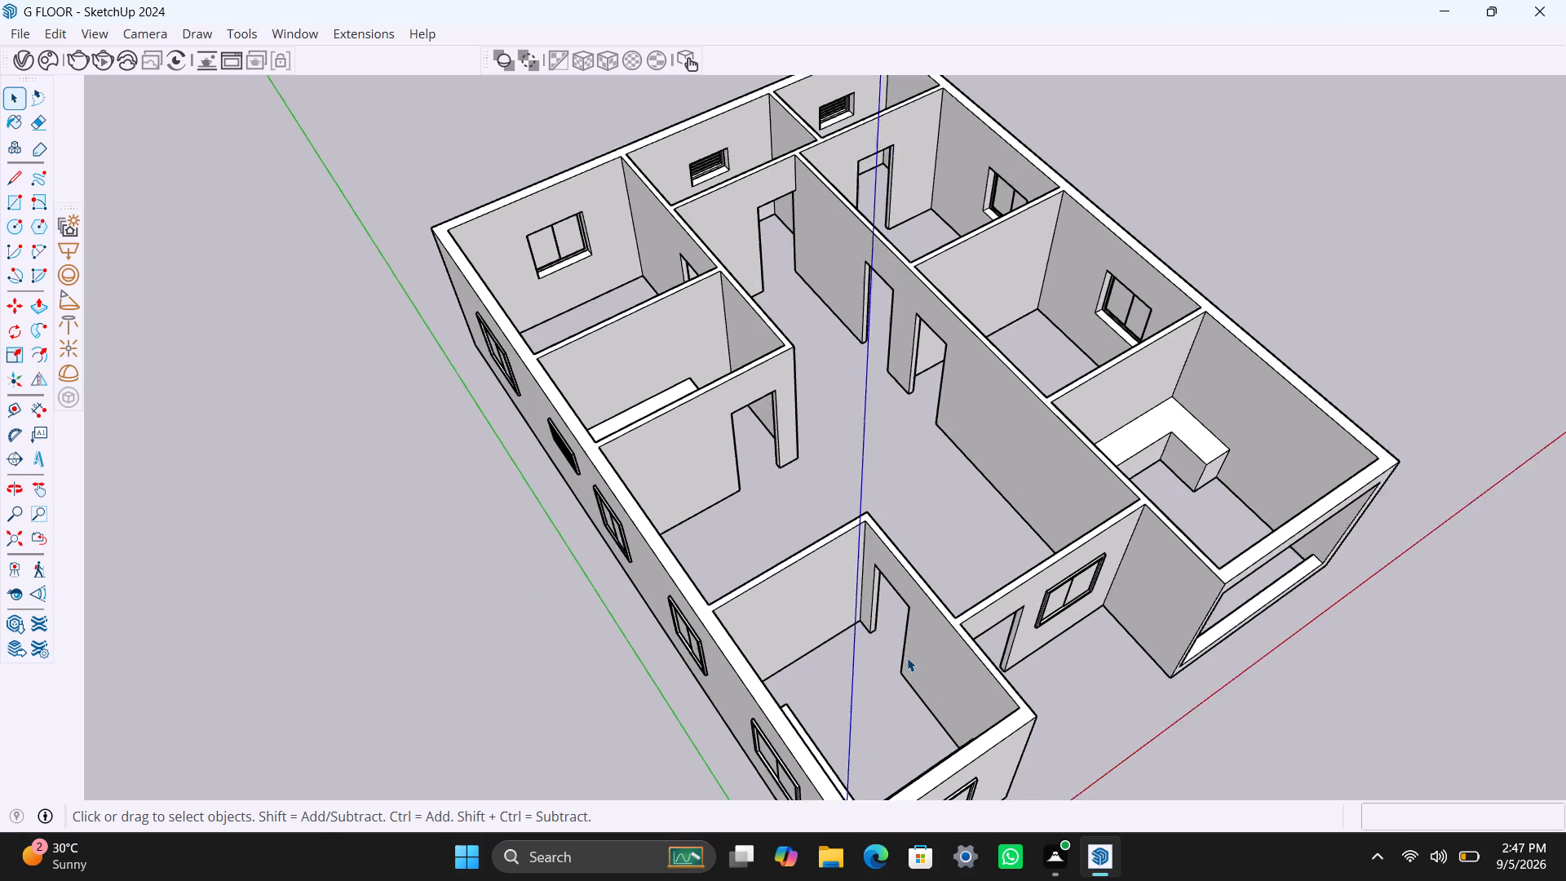
{"action": "middle_click_drag", "start_coordinate": [1027, 692], "coordinate": [230, 692]}
{"action": "scroll", "coordinate": [651, 595], "scroll_direction": "up", "scroll_amount": 3}
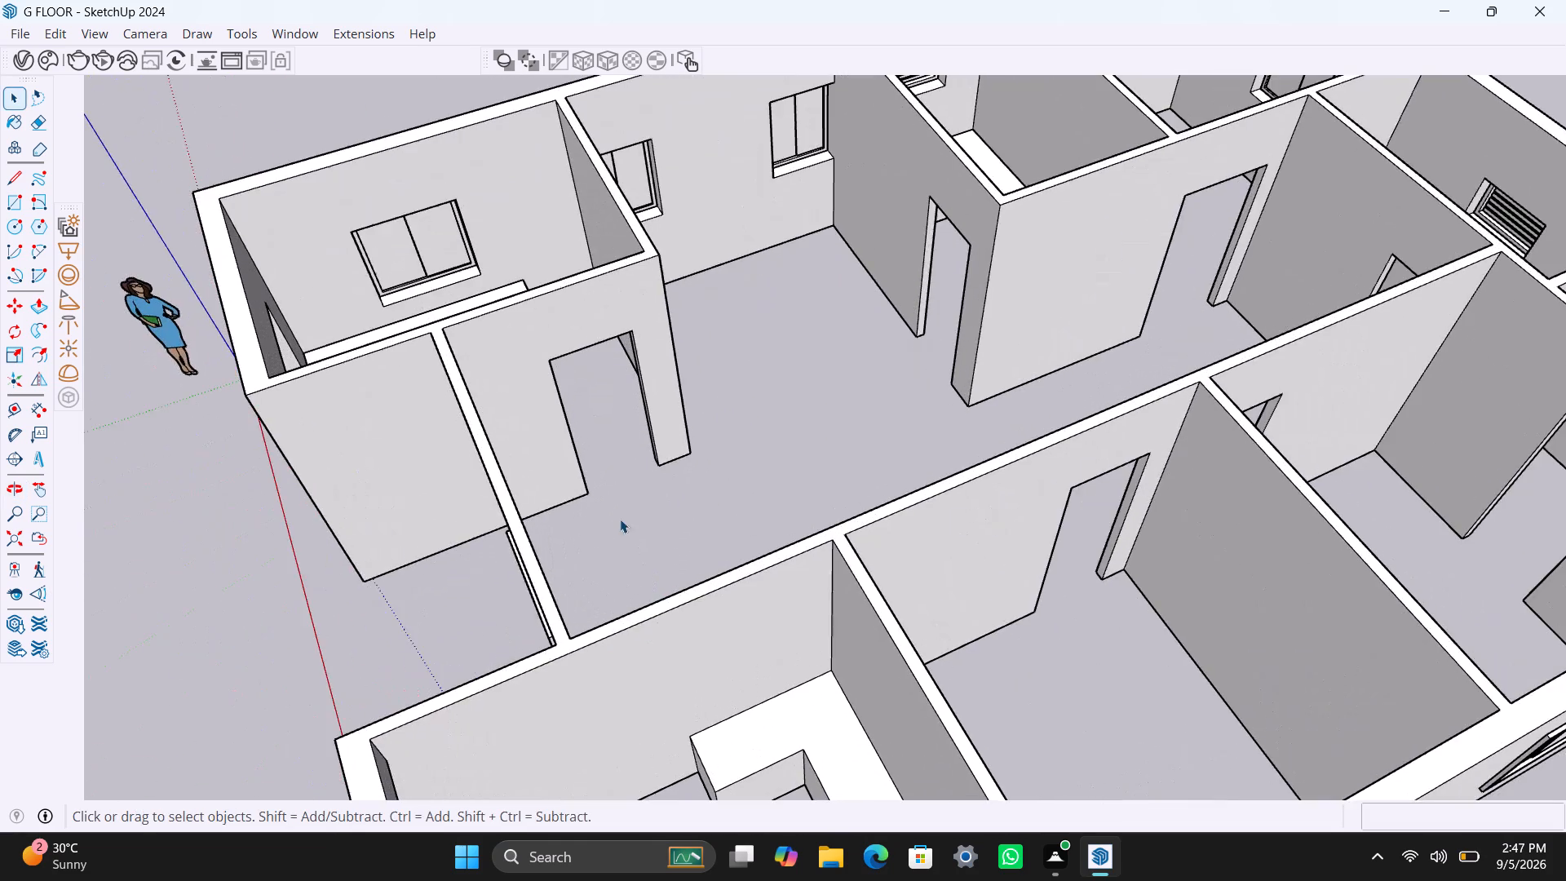
{"action": "middle_click_drag", "start_coordinate": [620, 520], "coordinate": [523, 542]}
{"action": "scroll", "coordinate": [534, 394], "scroll_direction": "up", "scroll_amount": 3}
{"action": "middle_click_drag", "start_coordinate": [550, 459], "coordinate": [494, 450]}
{"action": "key", "text": "r"}
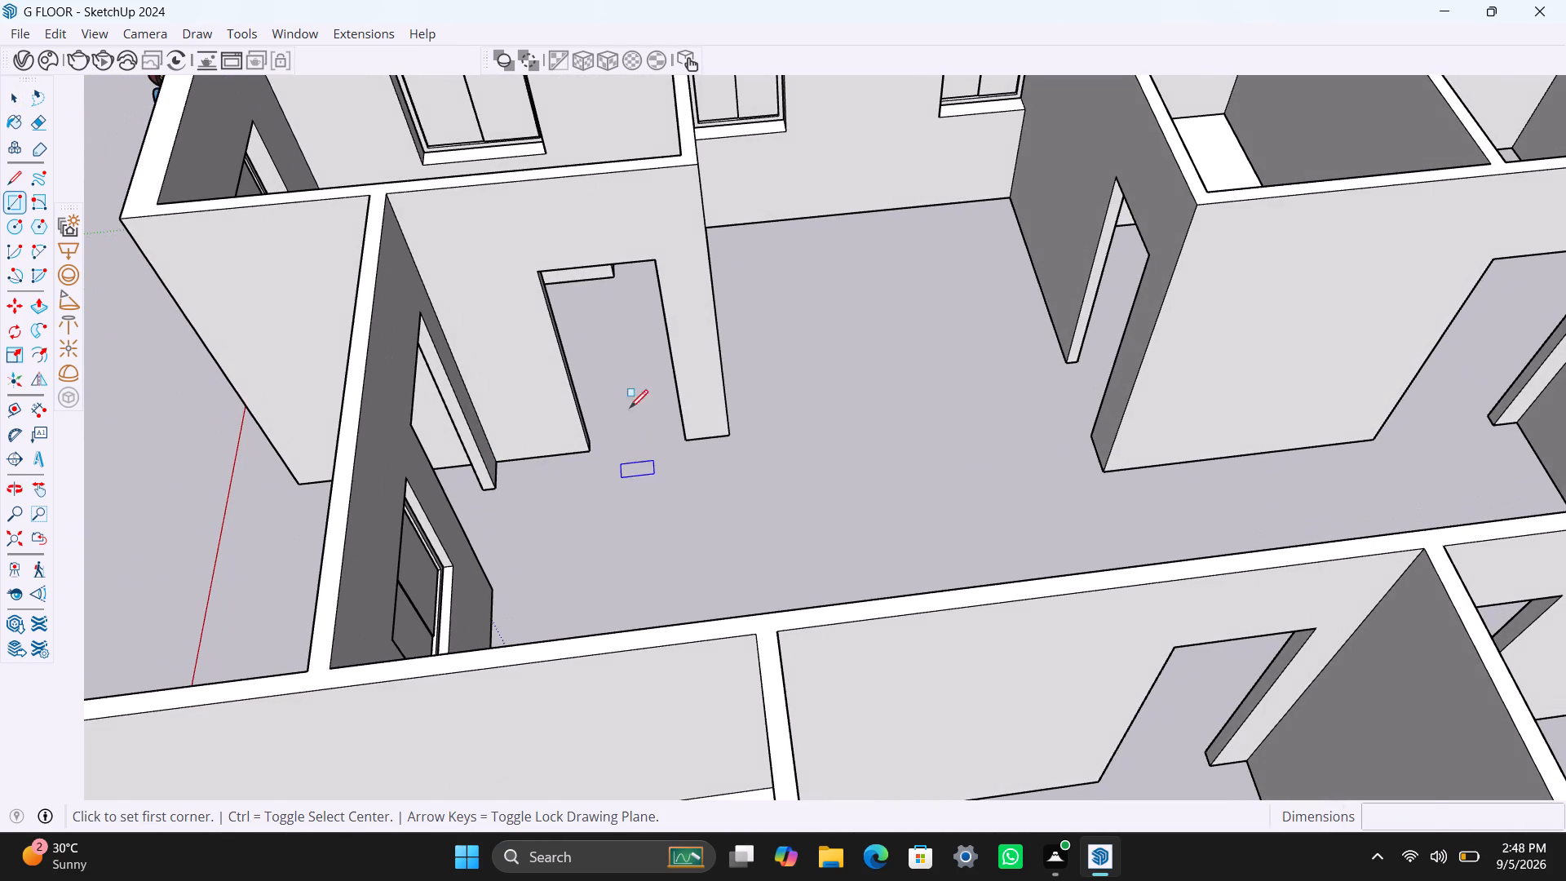
{"action": "left_click", "coordinate": [541, 269]}
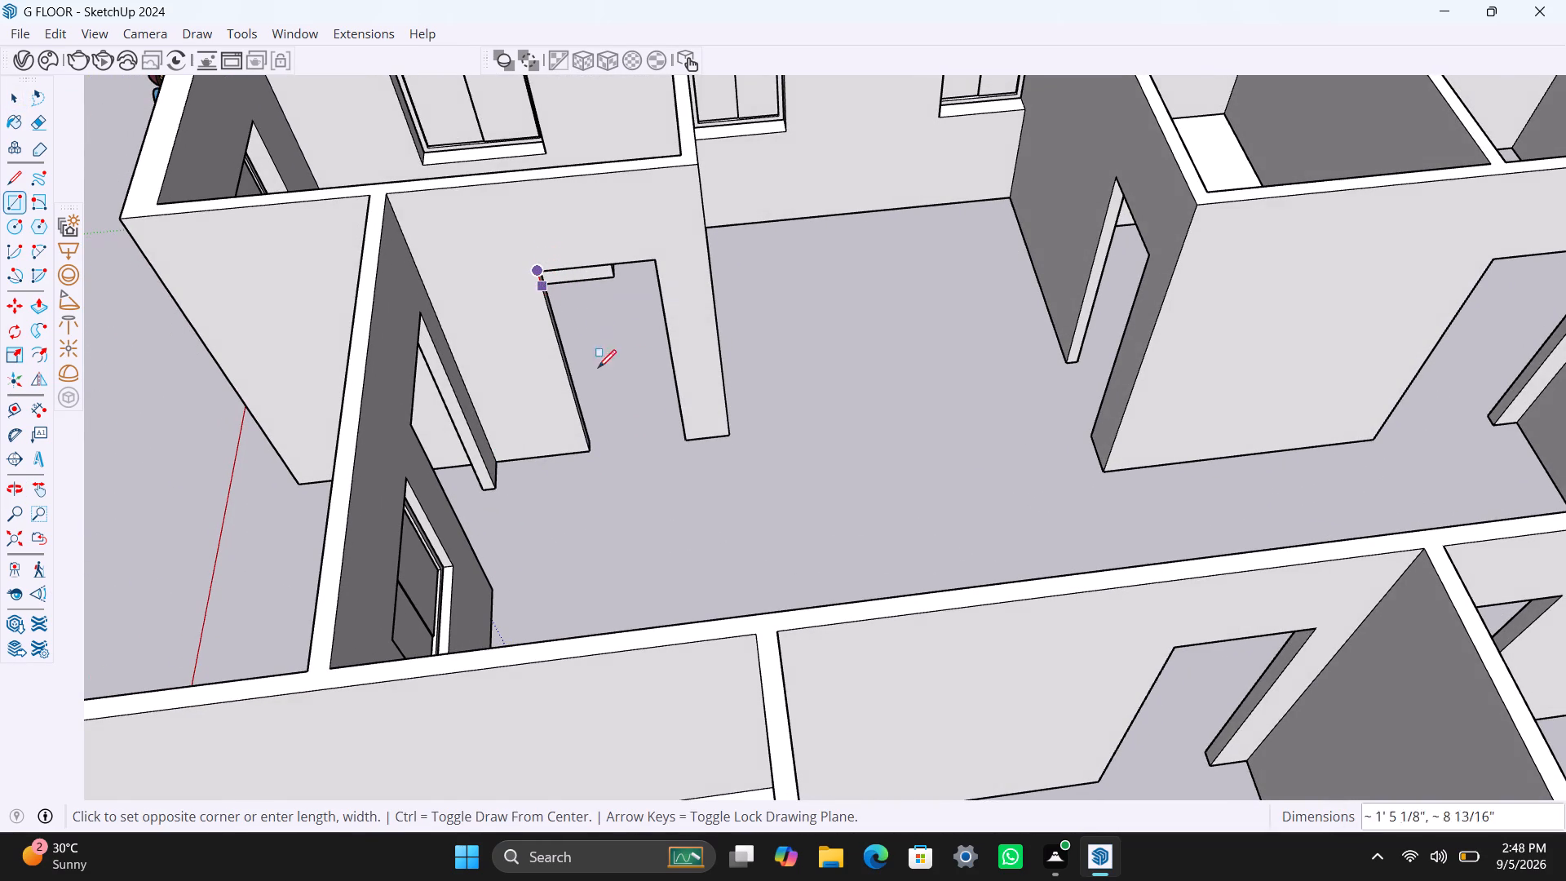
{"action": "left_click", "coordinate": [683, 440]}
{"action": "key", "text": "space"}
{"action": "double_click", "coordinate": [613, 406]}
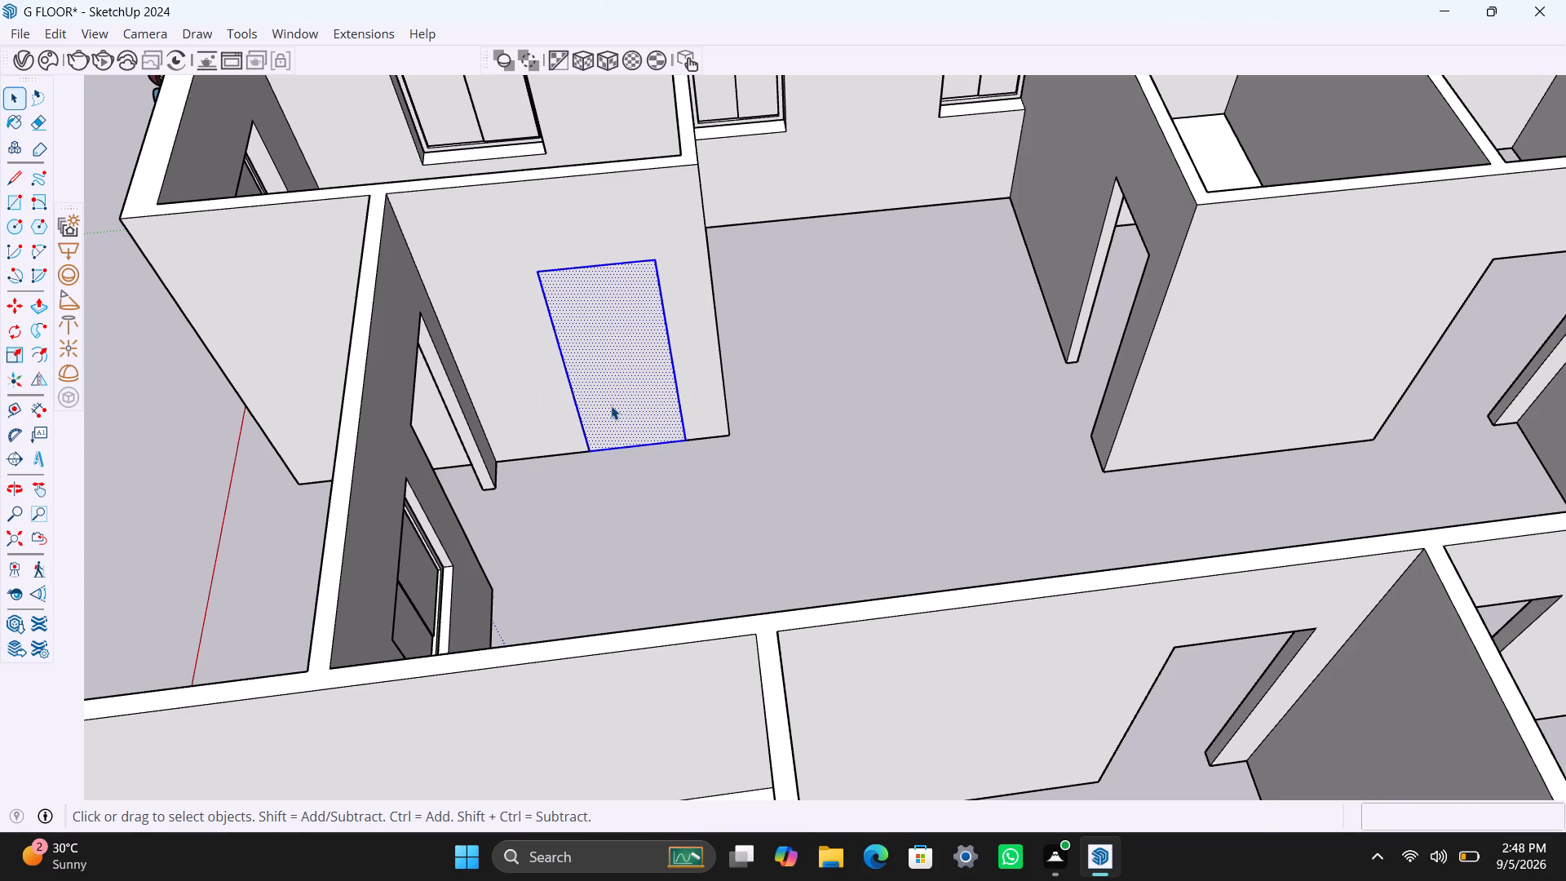
{"action": "right_click", "coordinate": [609, 404]}
{"action": "left_click", "coordinate": [711, 604]}
Inside the group, offset the door rectangle's outline inward 2" and delete the inner face, leaving the frame profile.
{"action": "double_click", "coordinate": [615, 385]}
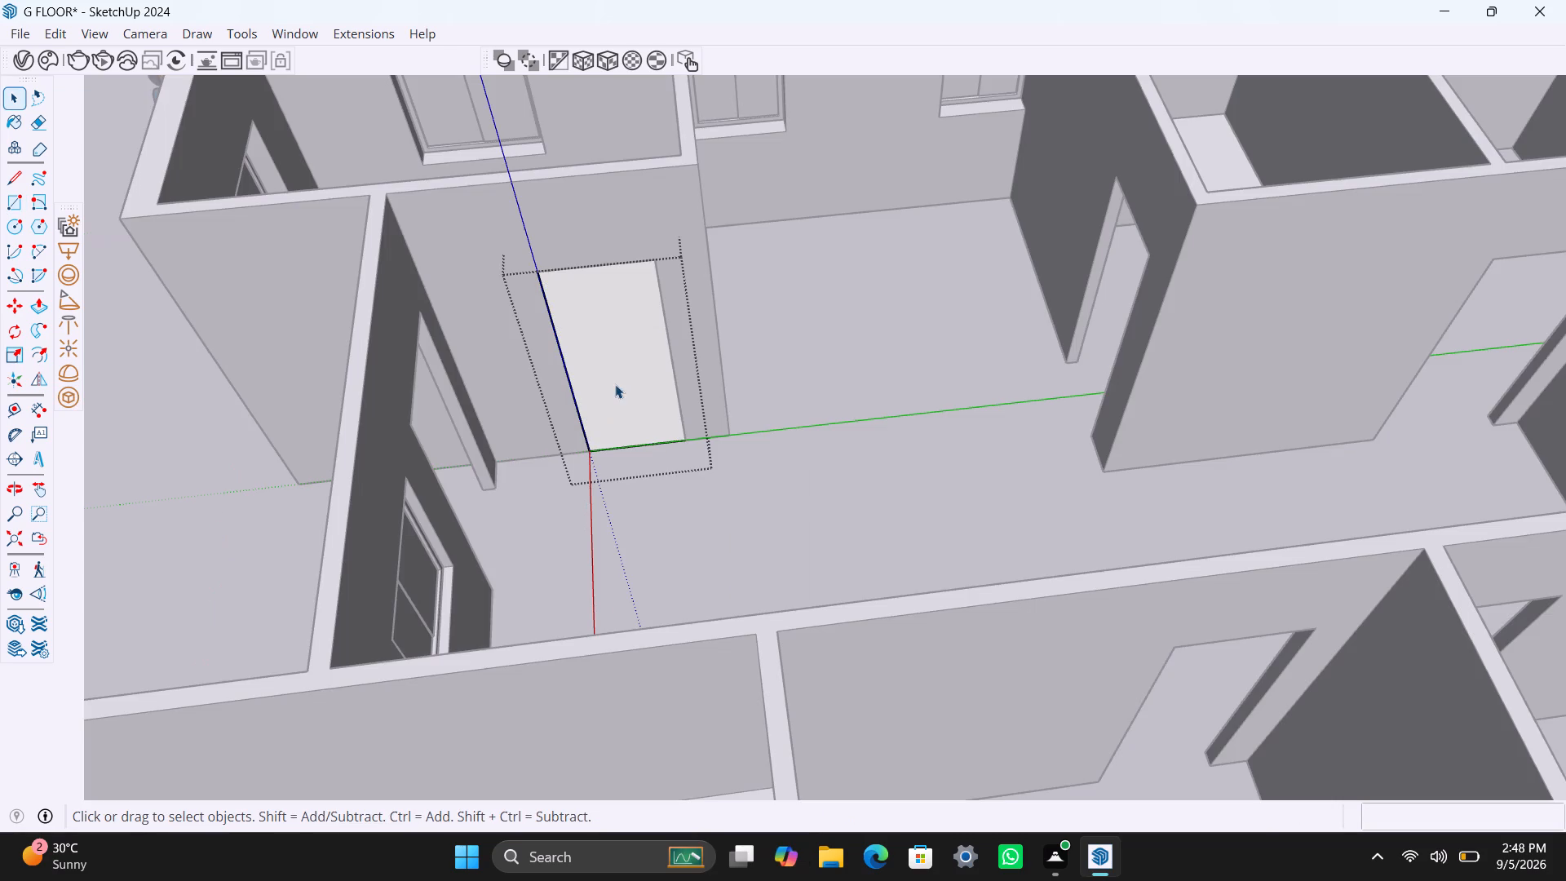
{"action": "left_click", "coordinate": [609, 370]}
{"action": "key", "text": "f"}
{"action": "left_click", "coordinate": [567, 330]}
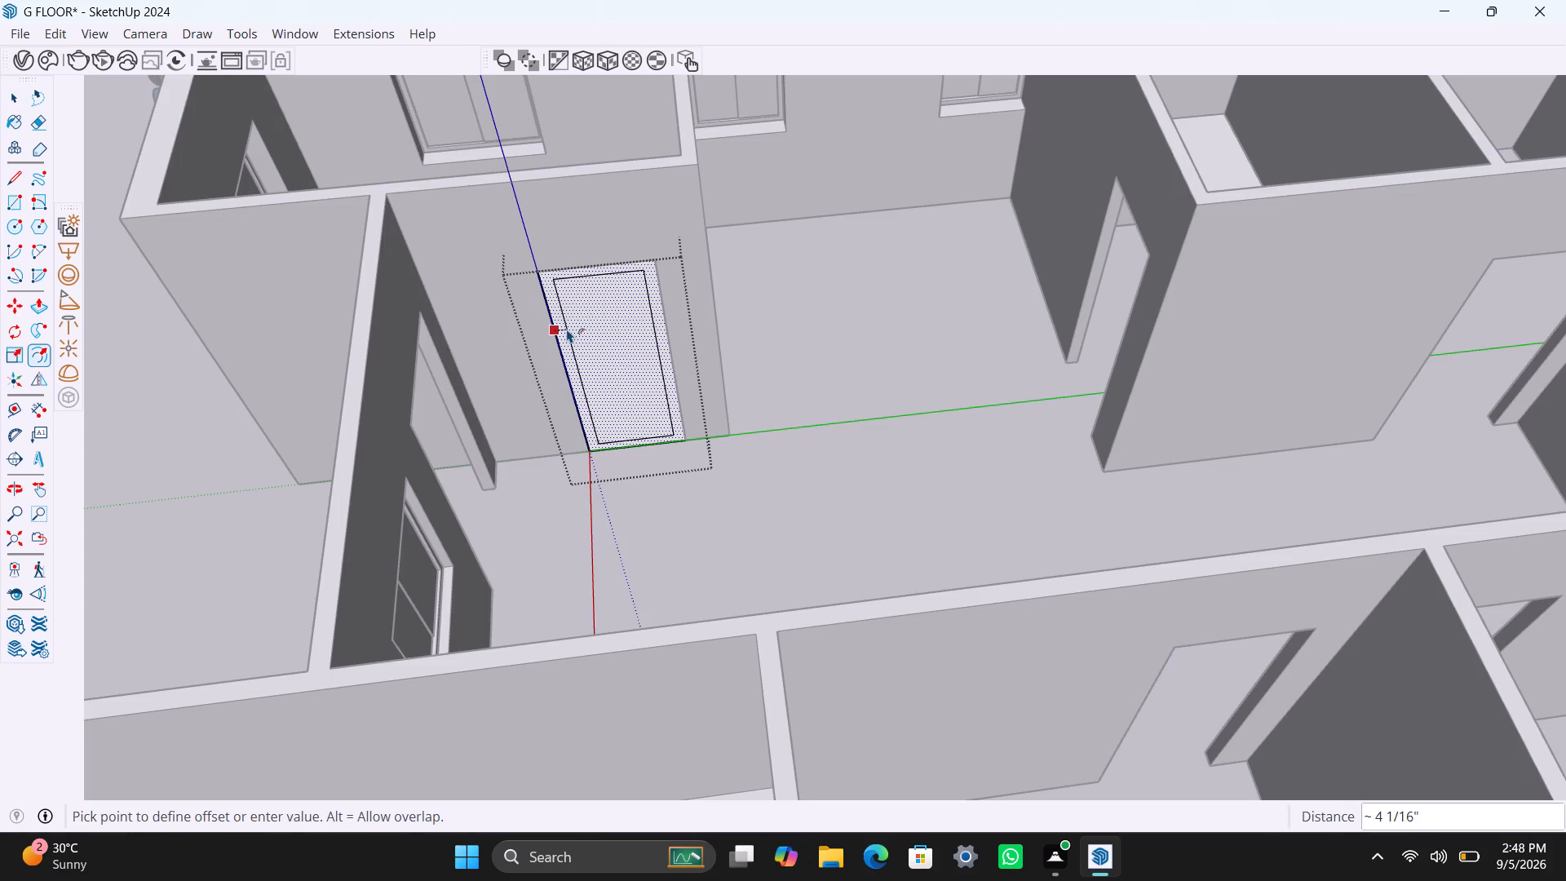
{"action": "type", "text": "2\""}
{"action": "key", "text": "Return"}
{"action": "key", "text": "space"}
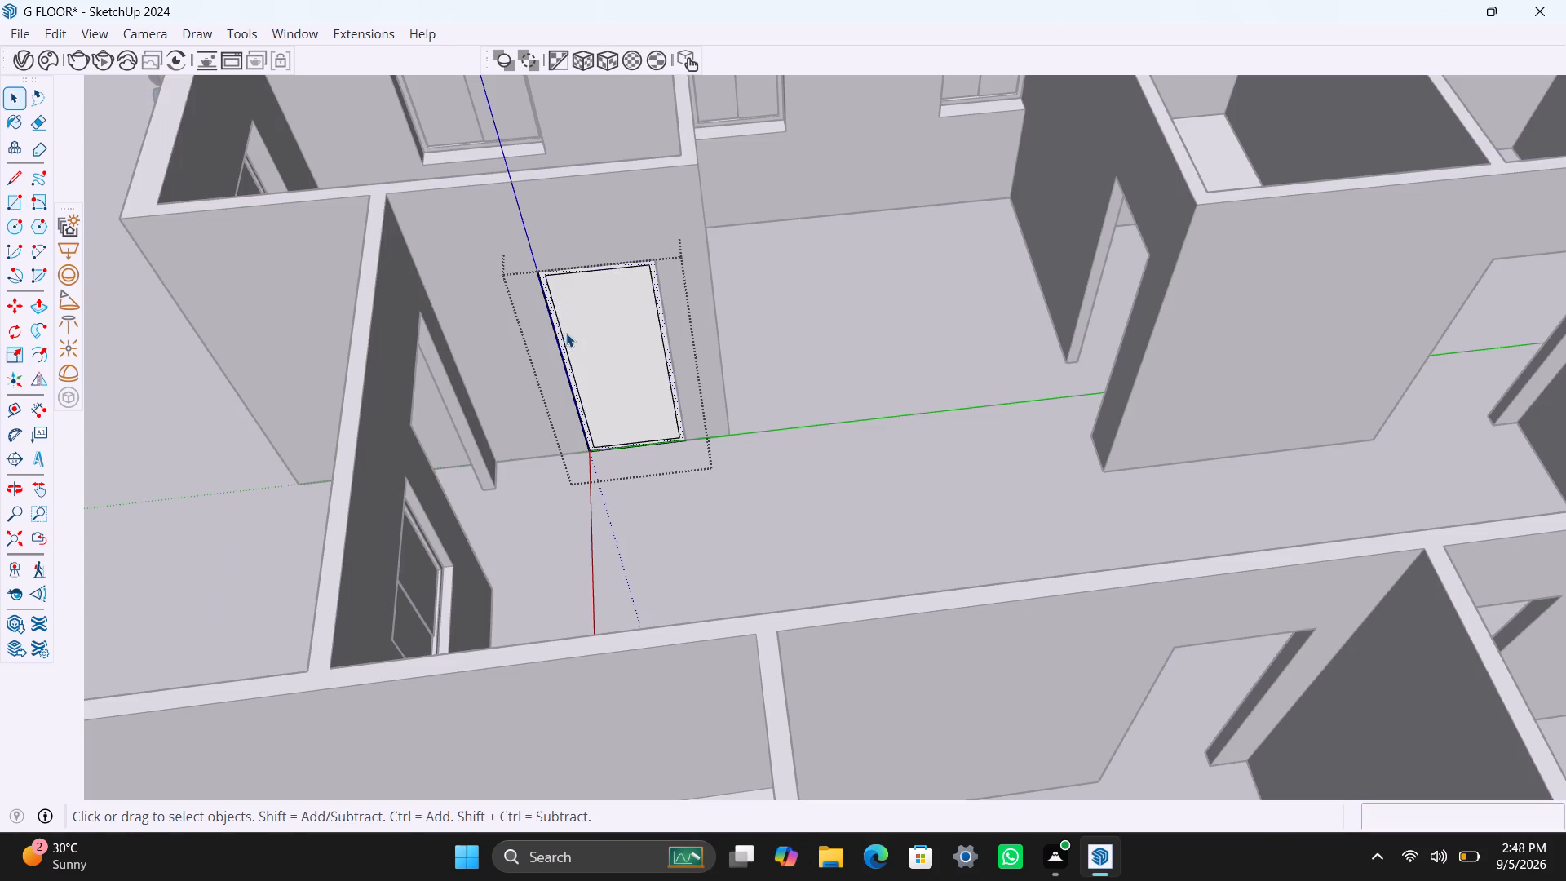
{"action": "left_click", "coordinate": [590, 339]}
{"action": "key", "text": "Delete"}
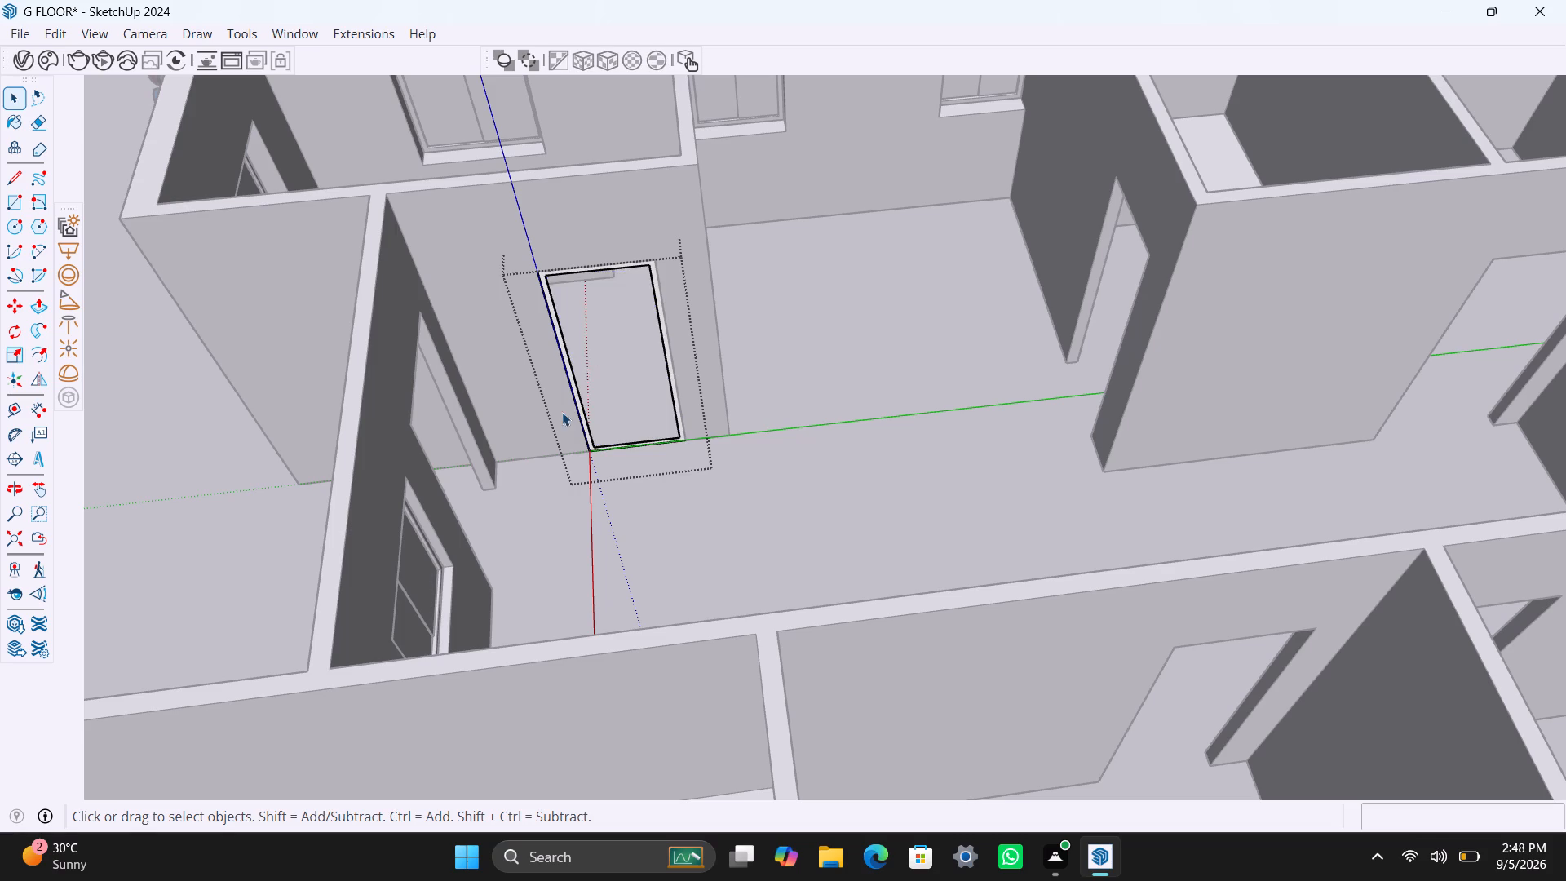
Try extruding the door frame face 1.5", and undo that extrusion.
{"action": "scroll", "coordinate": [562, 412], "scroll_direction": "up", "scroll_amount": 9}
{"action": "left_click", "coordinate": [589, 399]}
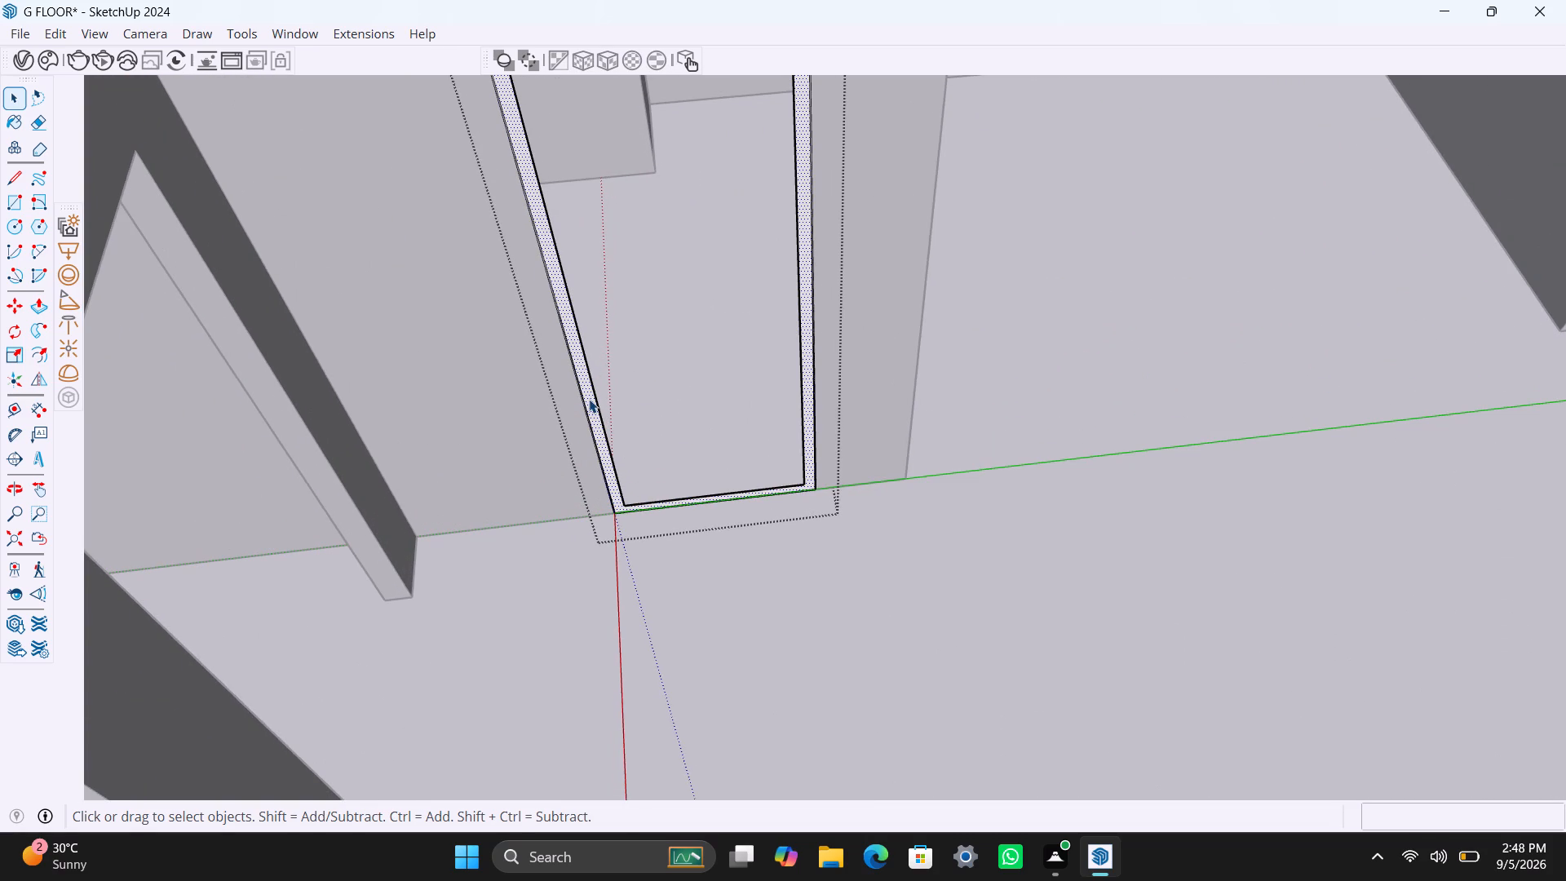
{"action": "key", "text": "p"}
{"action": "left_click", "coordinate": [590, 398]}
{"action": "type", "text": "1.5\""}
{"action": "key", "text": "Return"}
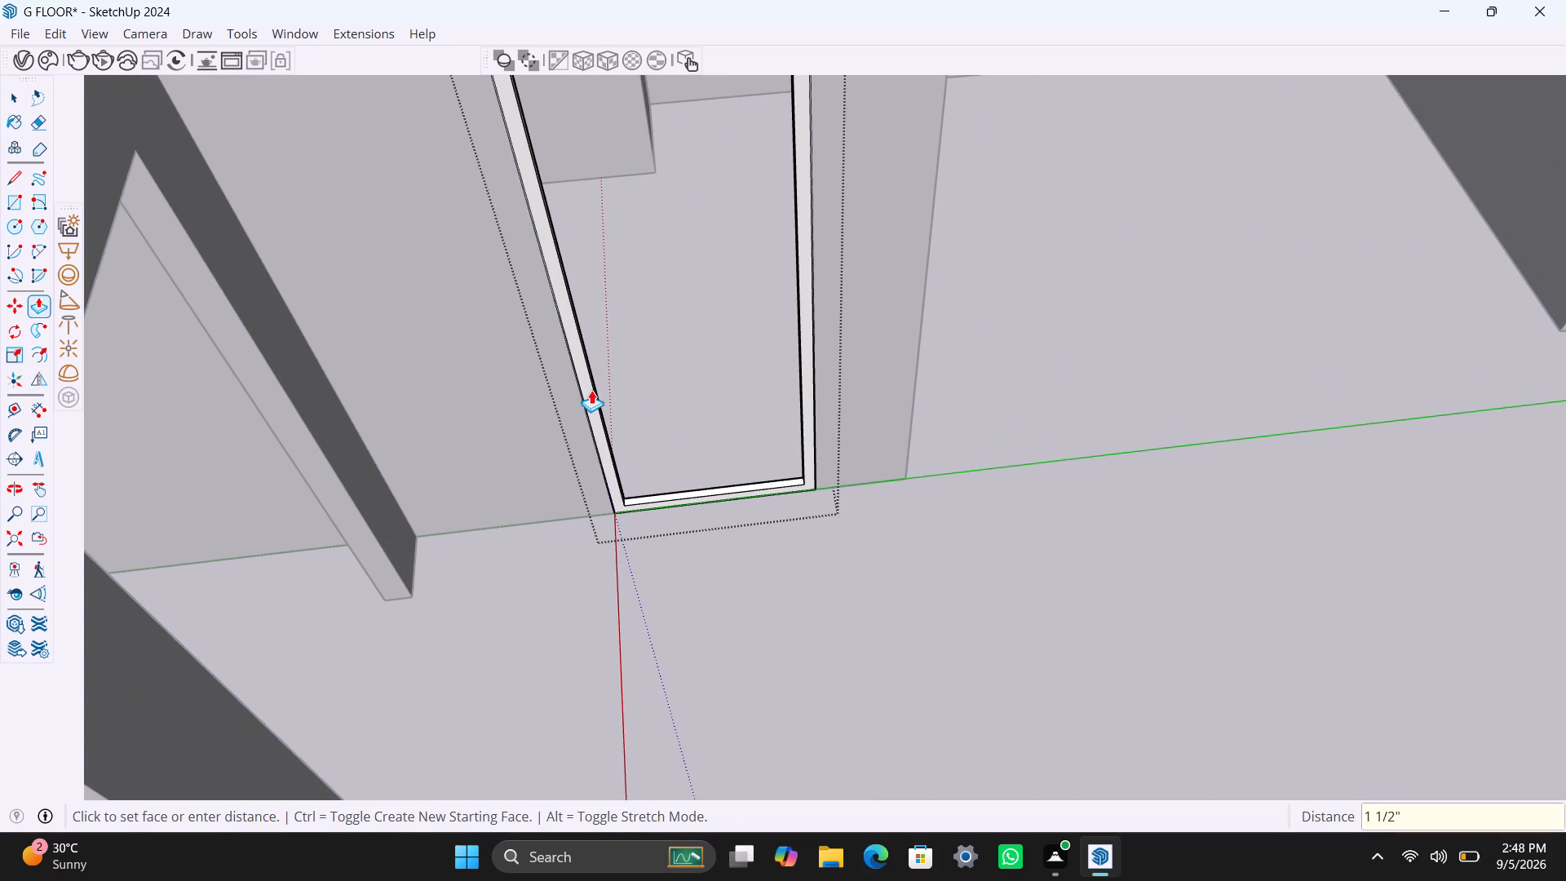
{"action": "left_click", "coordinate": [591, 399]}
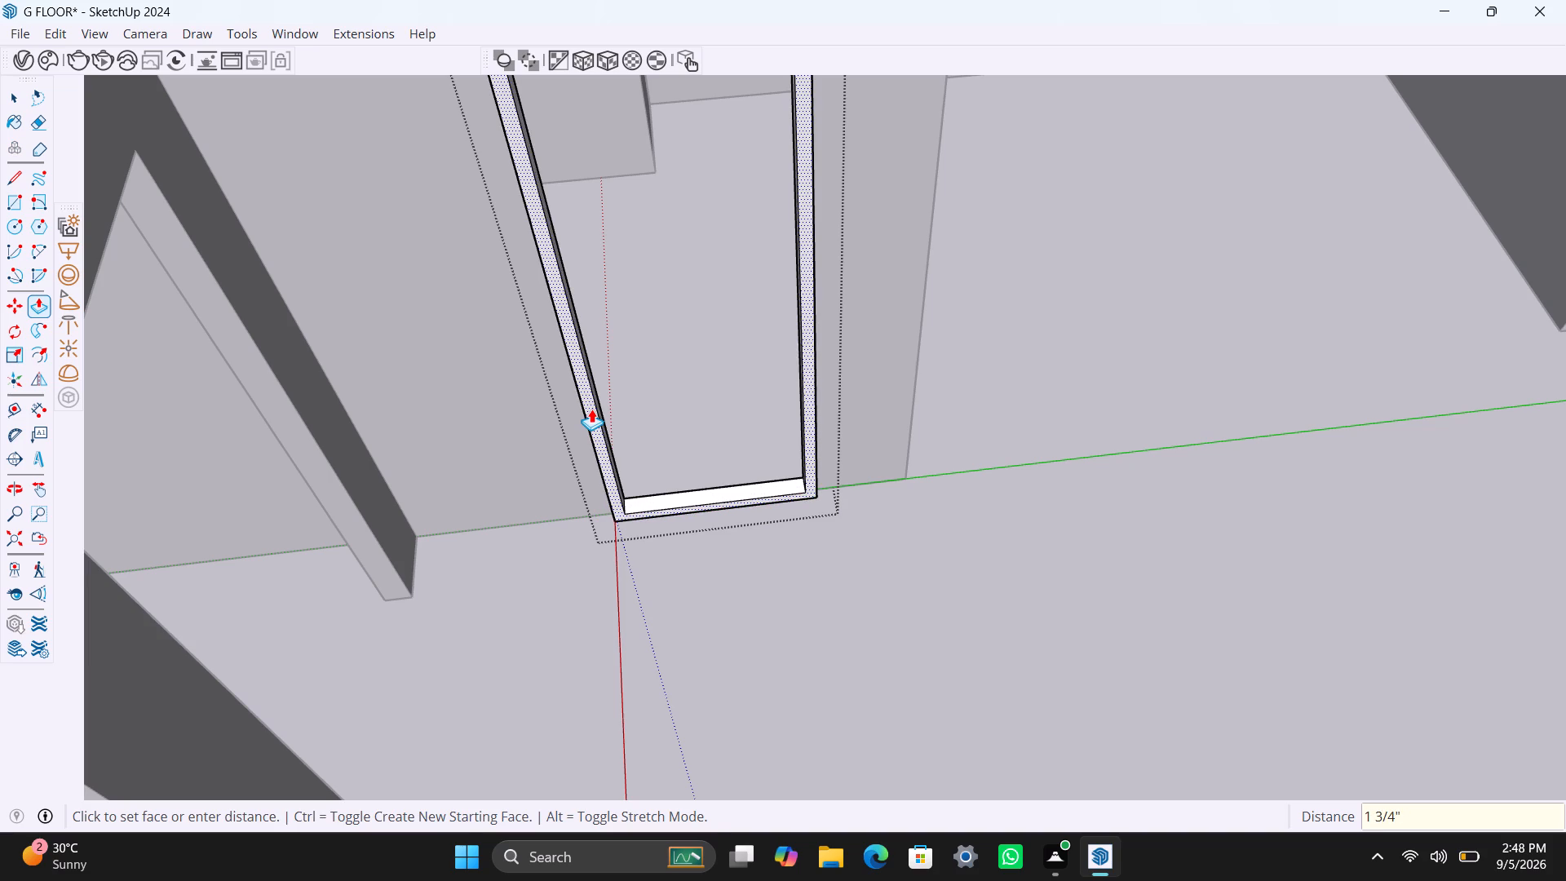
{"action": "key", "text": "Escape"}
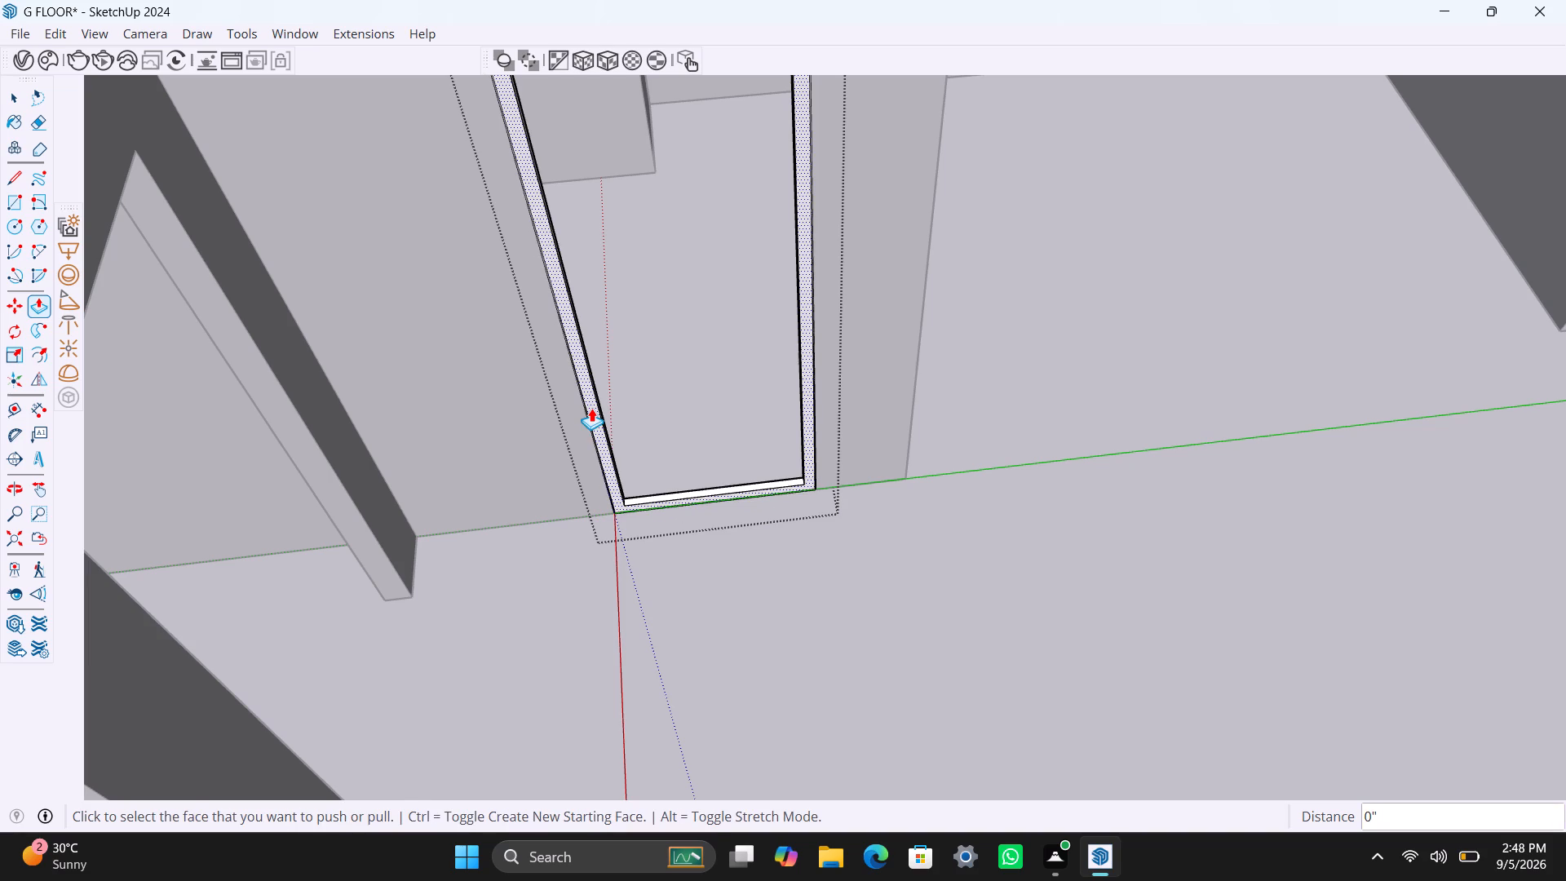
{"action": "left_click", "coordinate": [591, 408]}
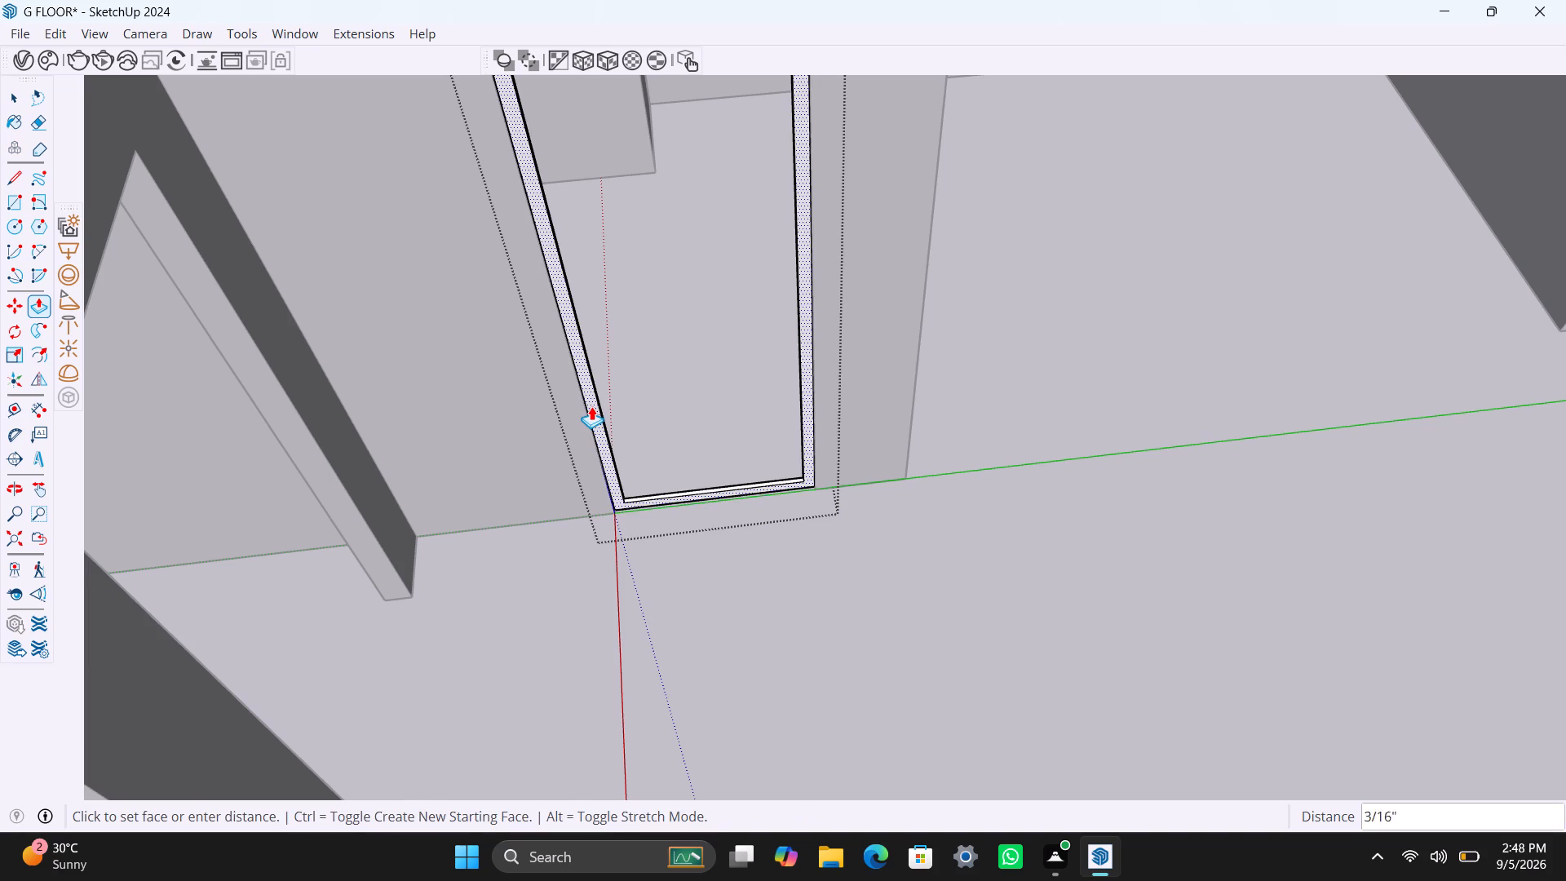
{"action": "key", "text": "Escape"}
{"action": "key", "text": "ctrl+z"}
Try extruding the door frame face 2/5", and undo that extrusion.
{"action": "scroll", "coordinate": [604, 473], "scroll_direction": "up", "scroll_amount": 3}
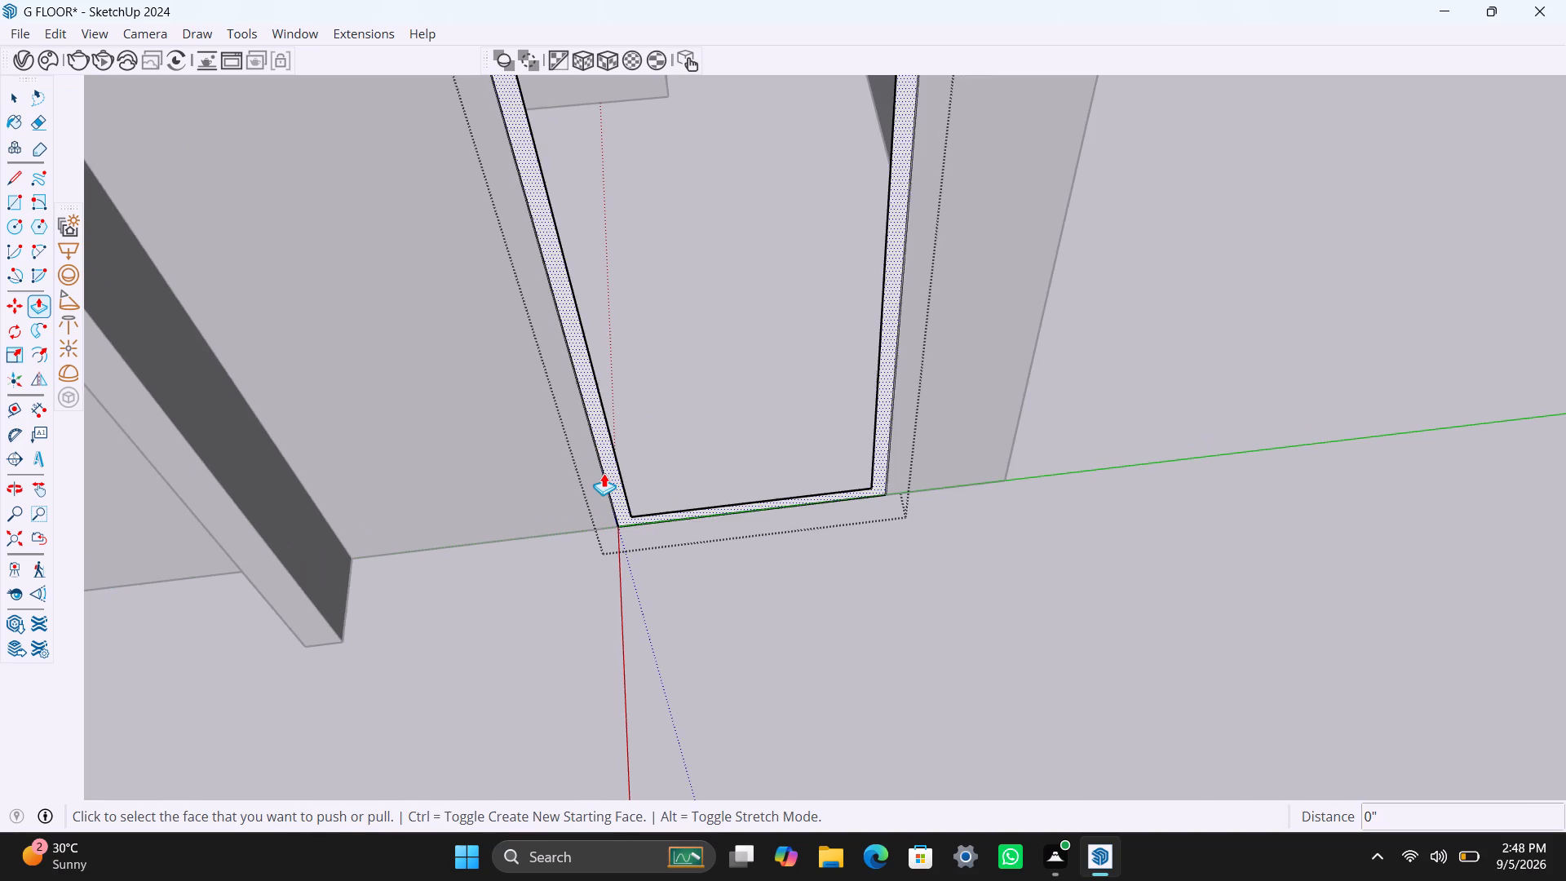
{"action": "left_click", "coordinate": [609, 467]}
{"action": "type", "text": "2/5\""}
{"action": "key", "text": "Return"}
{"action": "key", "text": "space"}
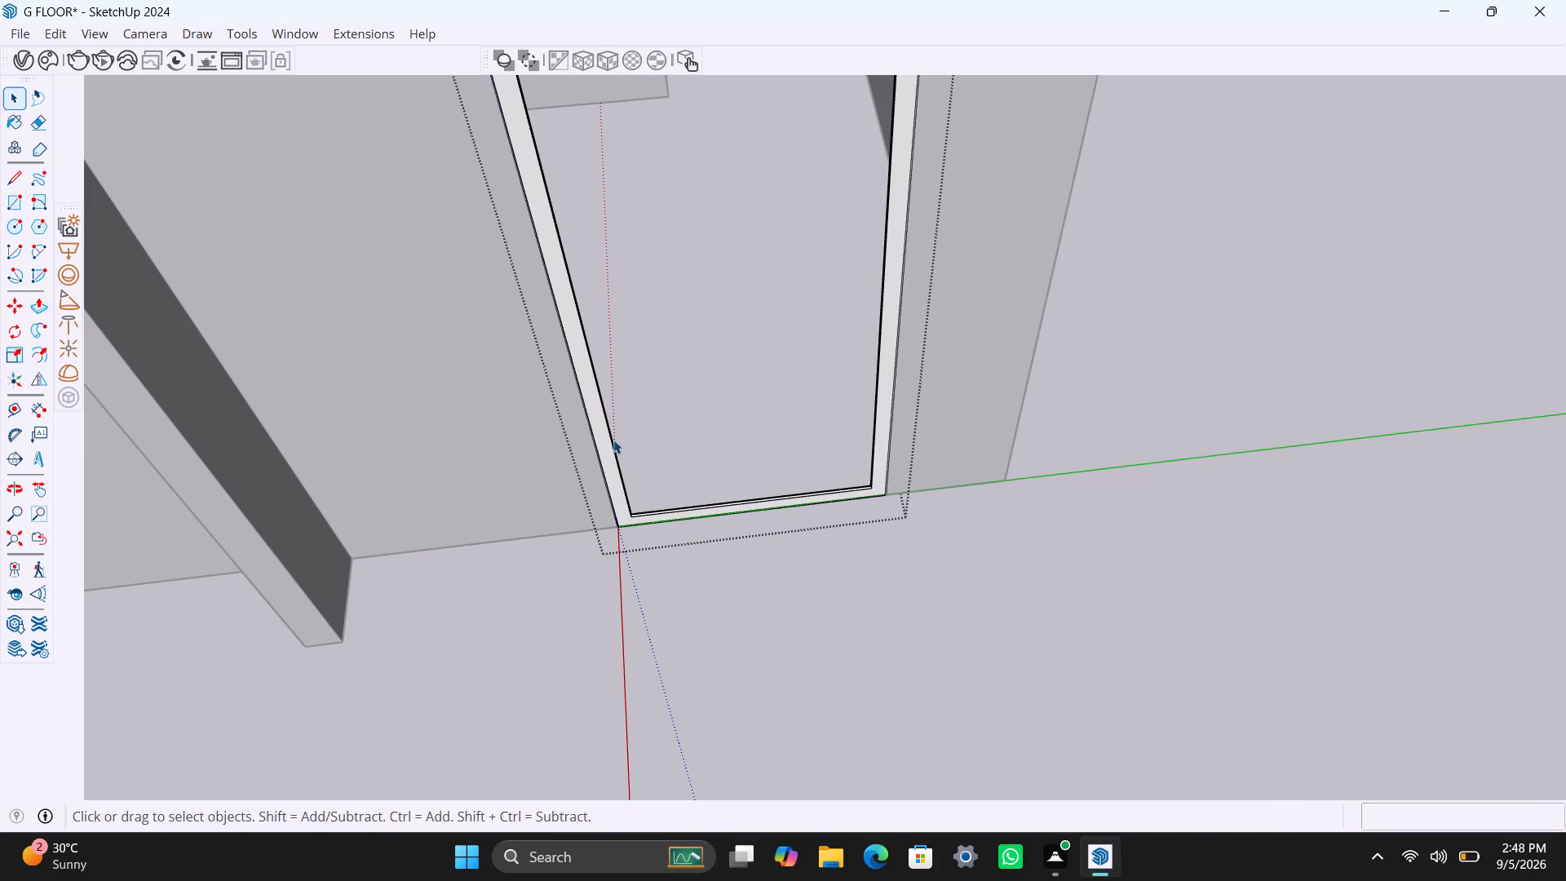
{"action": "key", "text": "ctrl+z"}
Extrude the door frame face 2.5".
{"action": "left_click", "coordinate": [603, 446]}
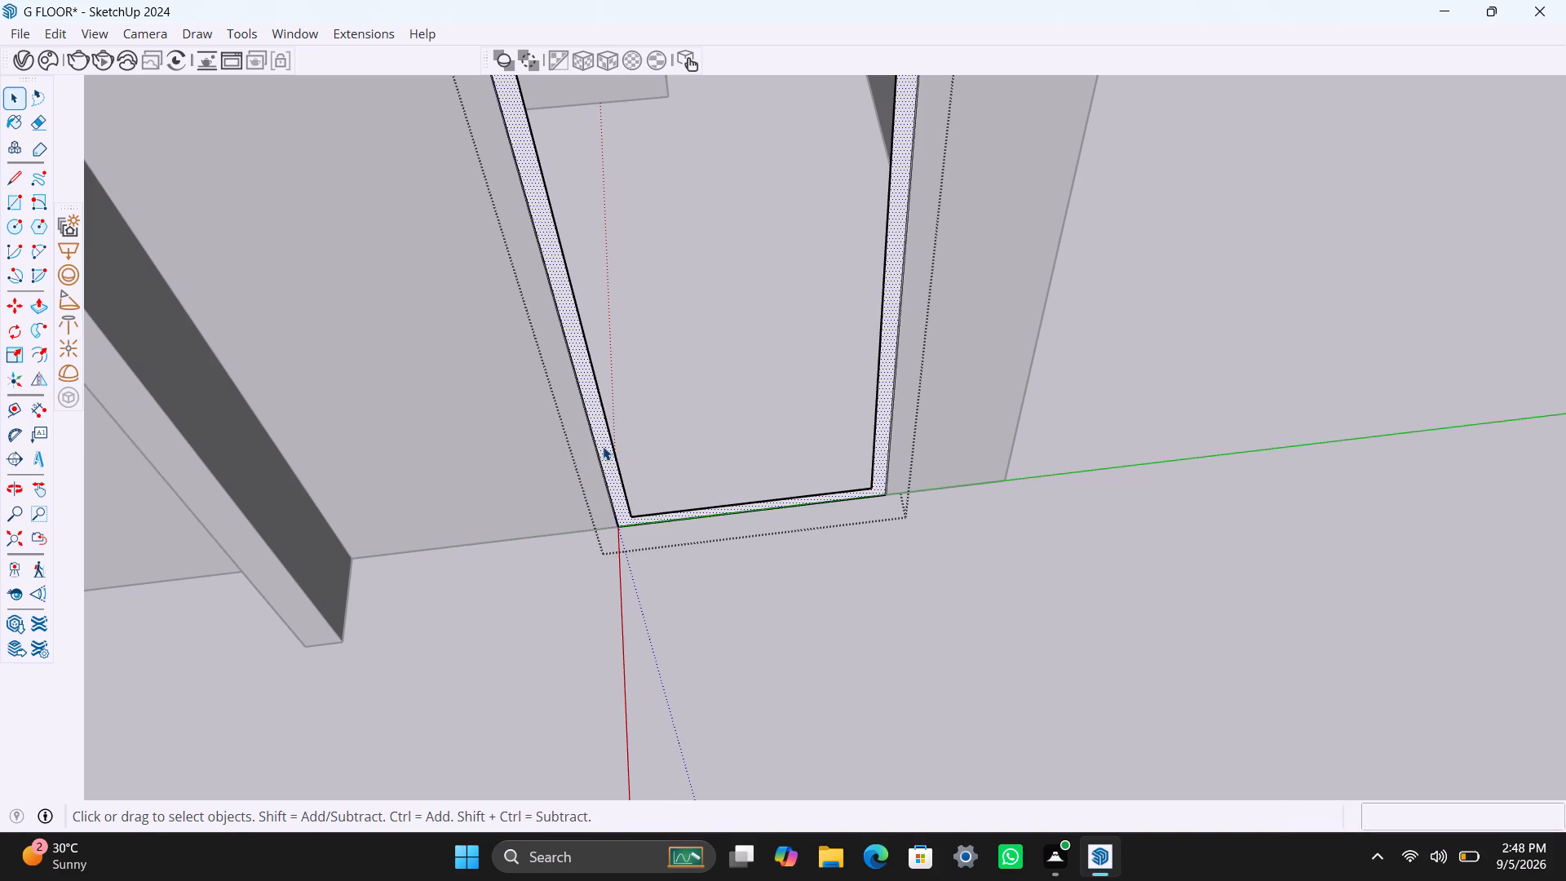
{"action": "key", "text": "p"}
{"action": "left_click", "coordinate": [603, 445]}
{"action": "type", "text": "2.5\""}
{"action": "key", "text": "Return"}
{"action": "key", "text": "space"}
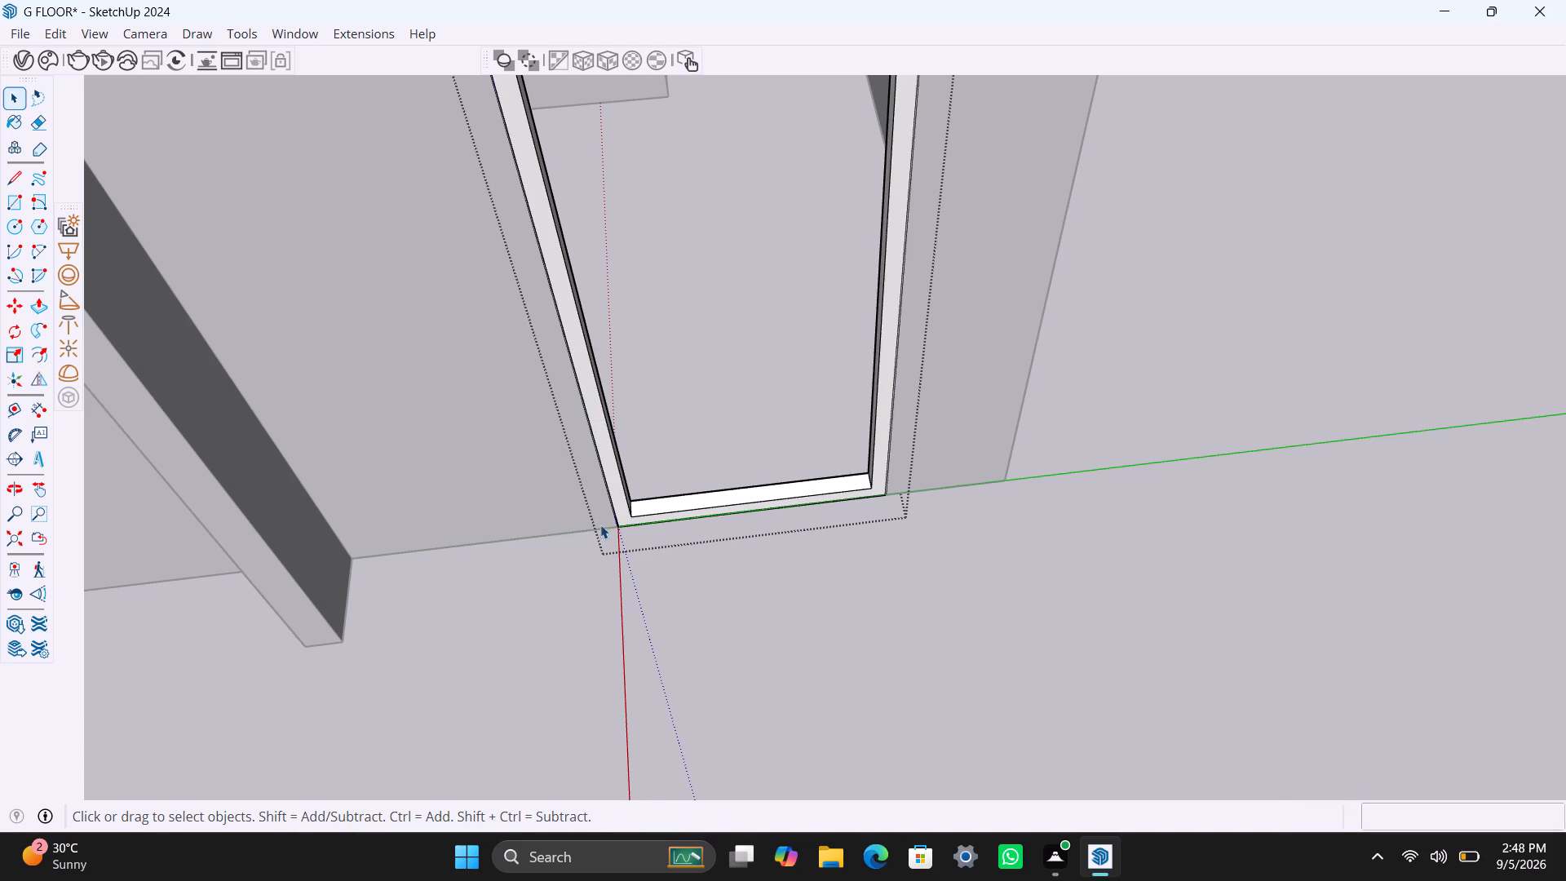
Draw a 7' 8" by 2' 8" rectangle filling the inside of the door frame and group it as the door panel.
{"action": "scroll", "coordinate": [600, 529], "scroll_direction": "down", "scroll_amount": 10}
{"action": "scroll", "coordinate": [686, 539], "scroll_direction": "down", "scroll_amount": 3}
{"action": "scroll", "coordinate": [672, 458], "scroll_direction": "up", "scroll_amount": 4}
{"action": "scroll", "coordinate": [607, 356], "scroll_direction": "up", "scroll_amount": 2}
{"action": "middle_click_drag", "start_coordinate": [560, 364], "coordinate": [554, 348]}
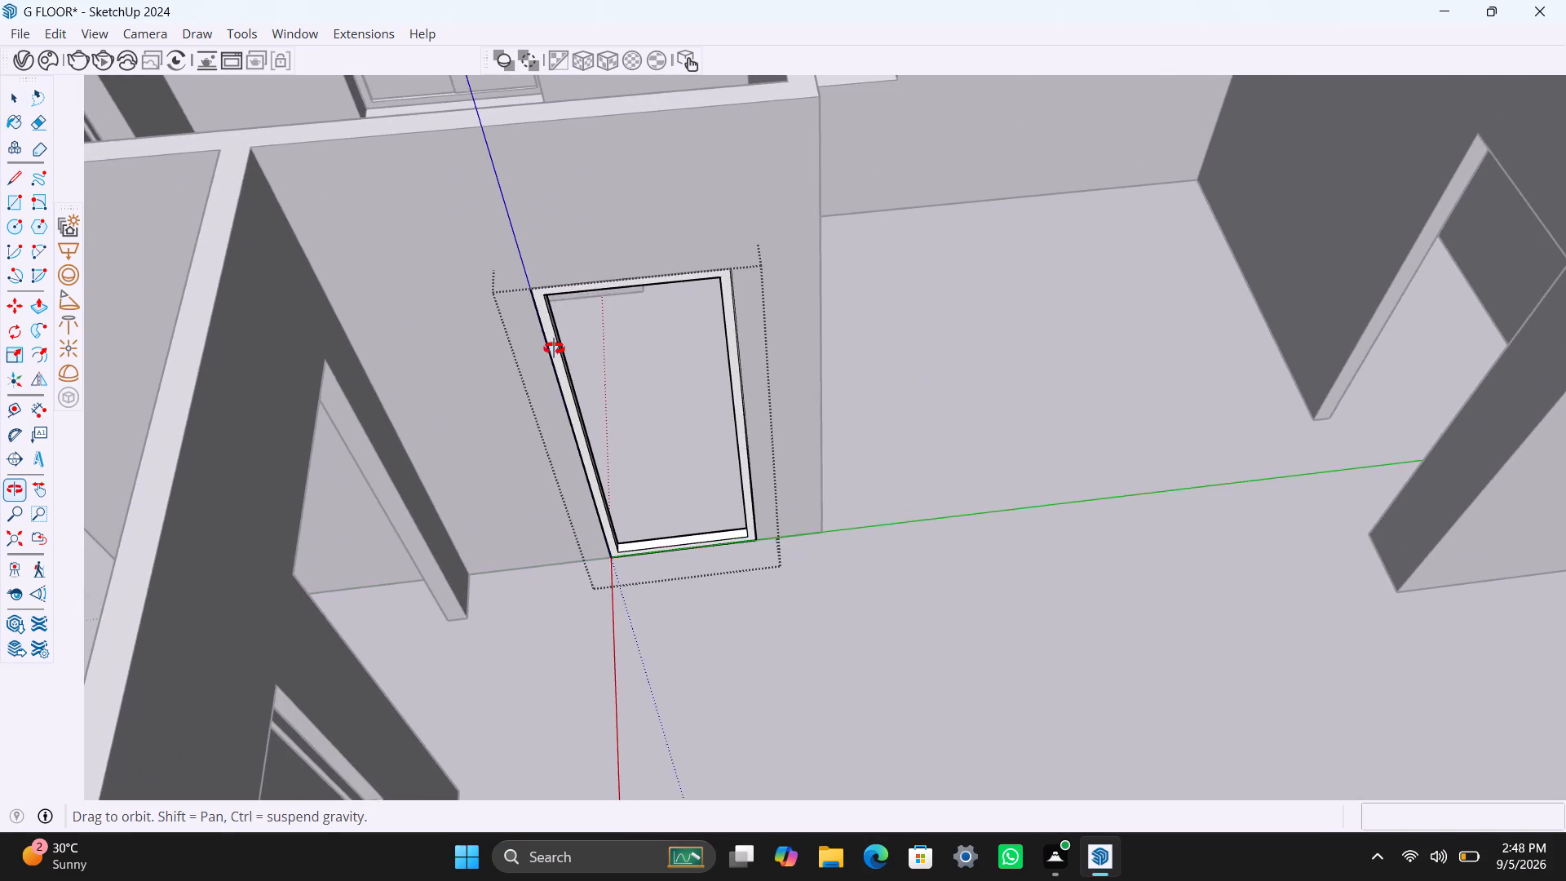
{"action": "middle_click_drag", "start_coordinate": [554, 348], "coordinate": [547, 343]}
{"action": "key", "text": "r"}
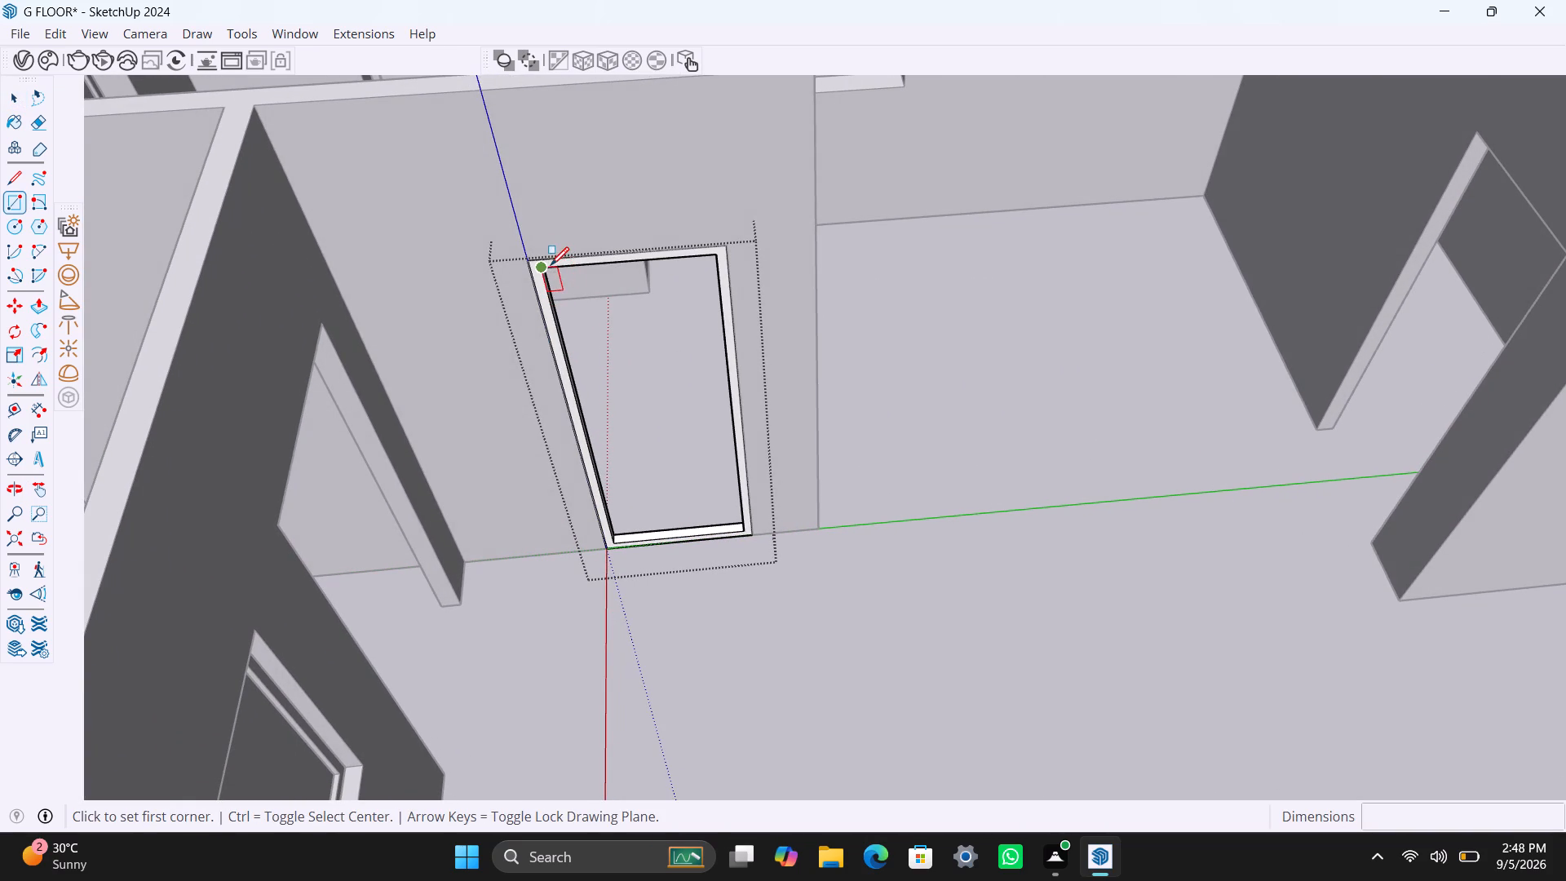
{"action": "left_click", "coordinate": [550, 265]}
{"action": "left_click", "coordinate": [738, 527]}
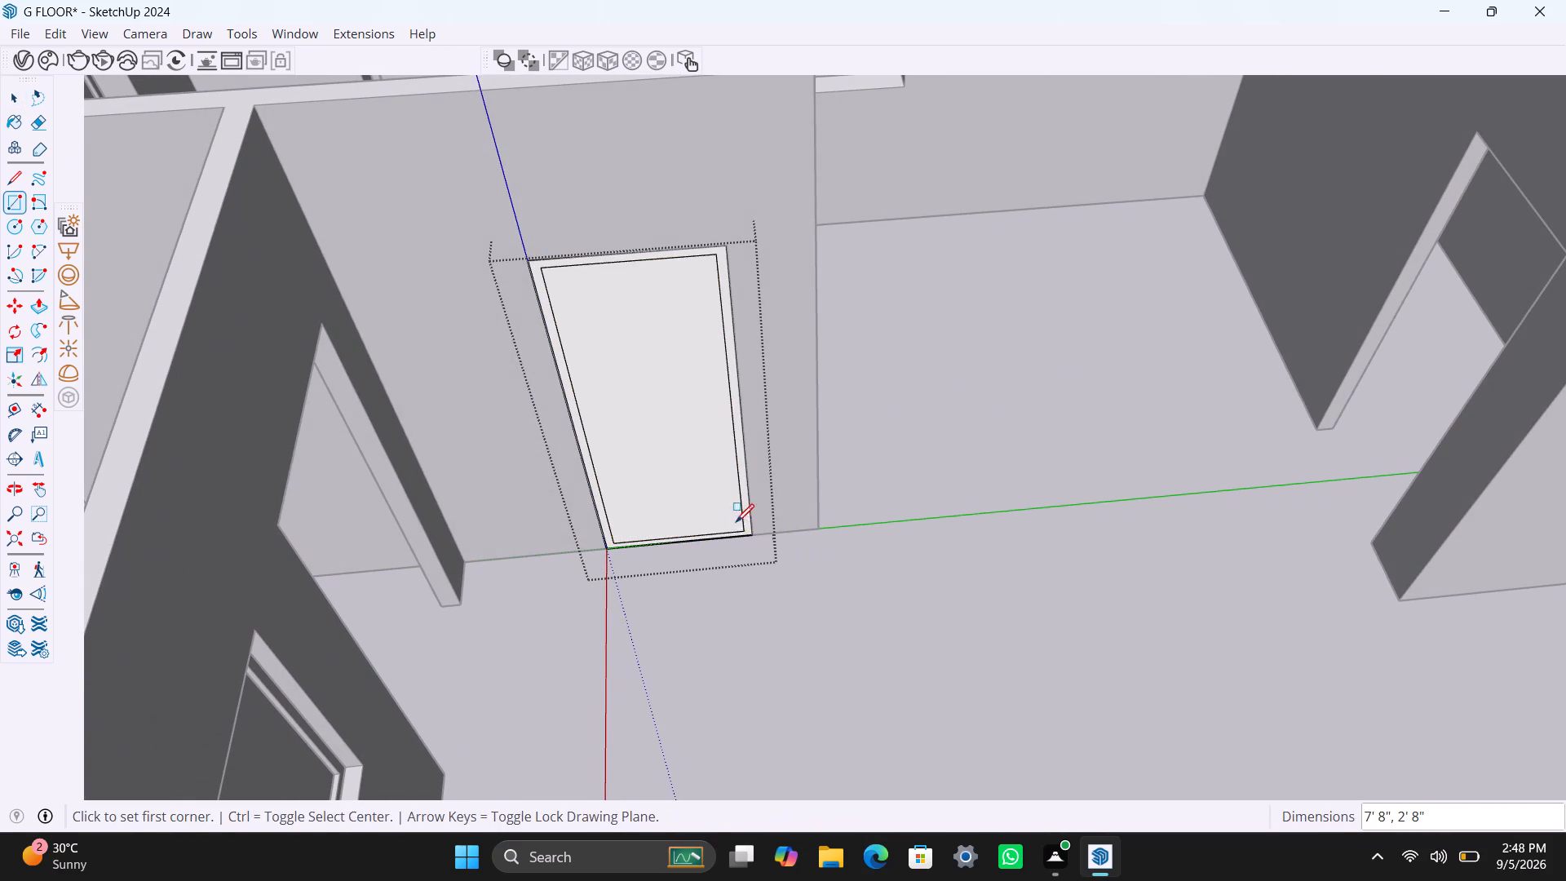
{"action": "key", "text": "space"}
{"action": "double_click", "coordinate": [691, 467]}
{"action": "right_click", "coordinate": [687, 466]}
{"action": "left_click", "coordinate": [793, 188]}
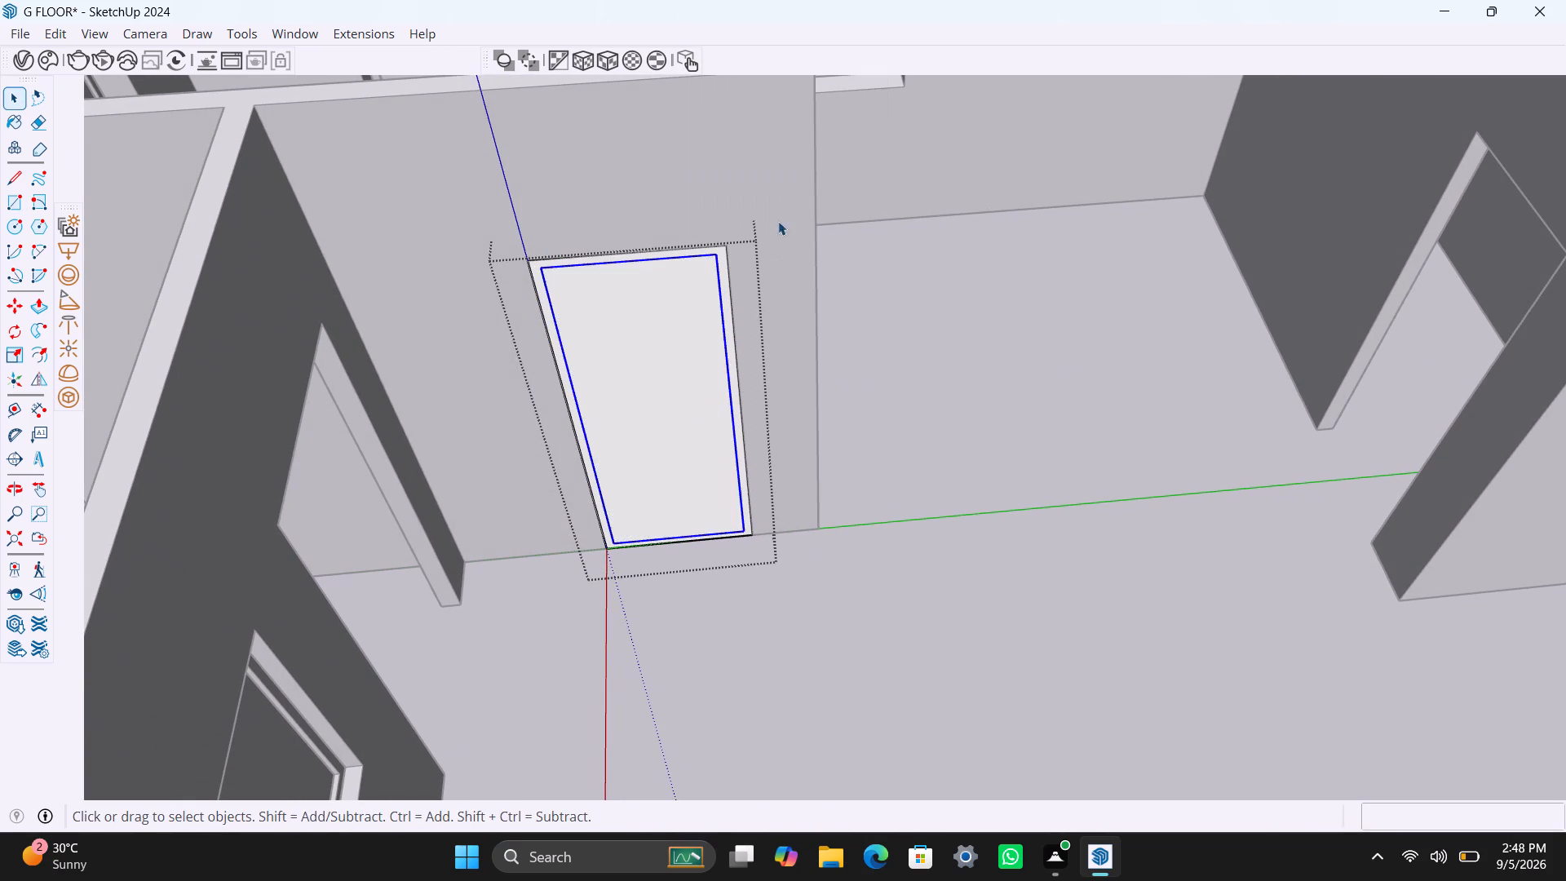
Inside the door panel group, extrude the panel face 18 mm.
{"action": "triple_click", "coordinate": [701, 417]}
{"action": "key", "text": "p"}
{"action": "left_click", "coordinate": [698, 416]}
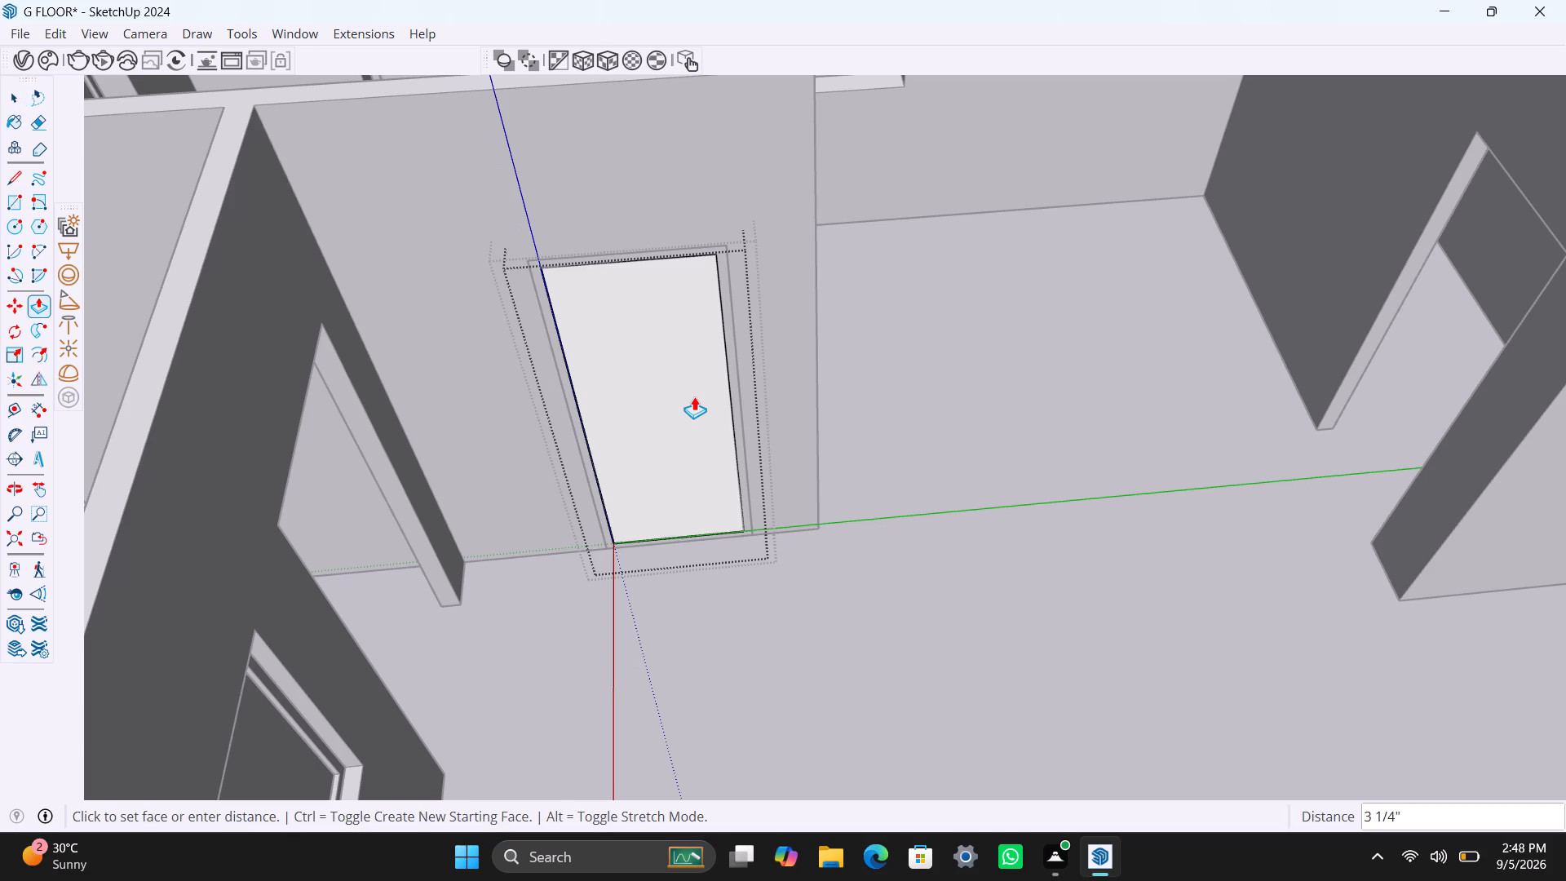
{"action": "key", "text": "1"}
{"action": "type", "text": "8mm"}
{"action": "key", "text": "Return"}
{"action": "key", "text": "space"}
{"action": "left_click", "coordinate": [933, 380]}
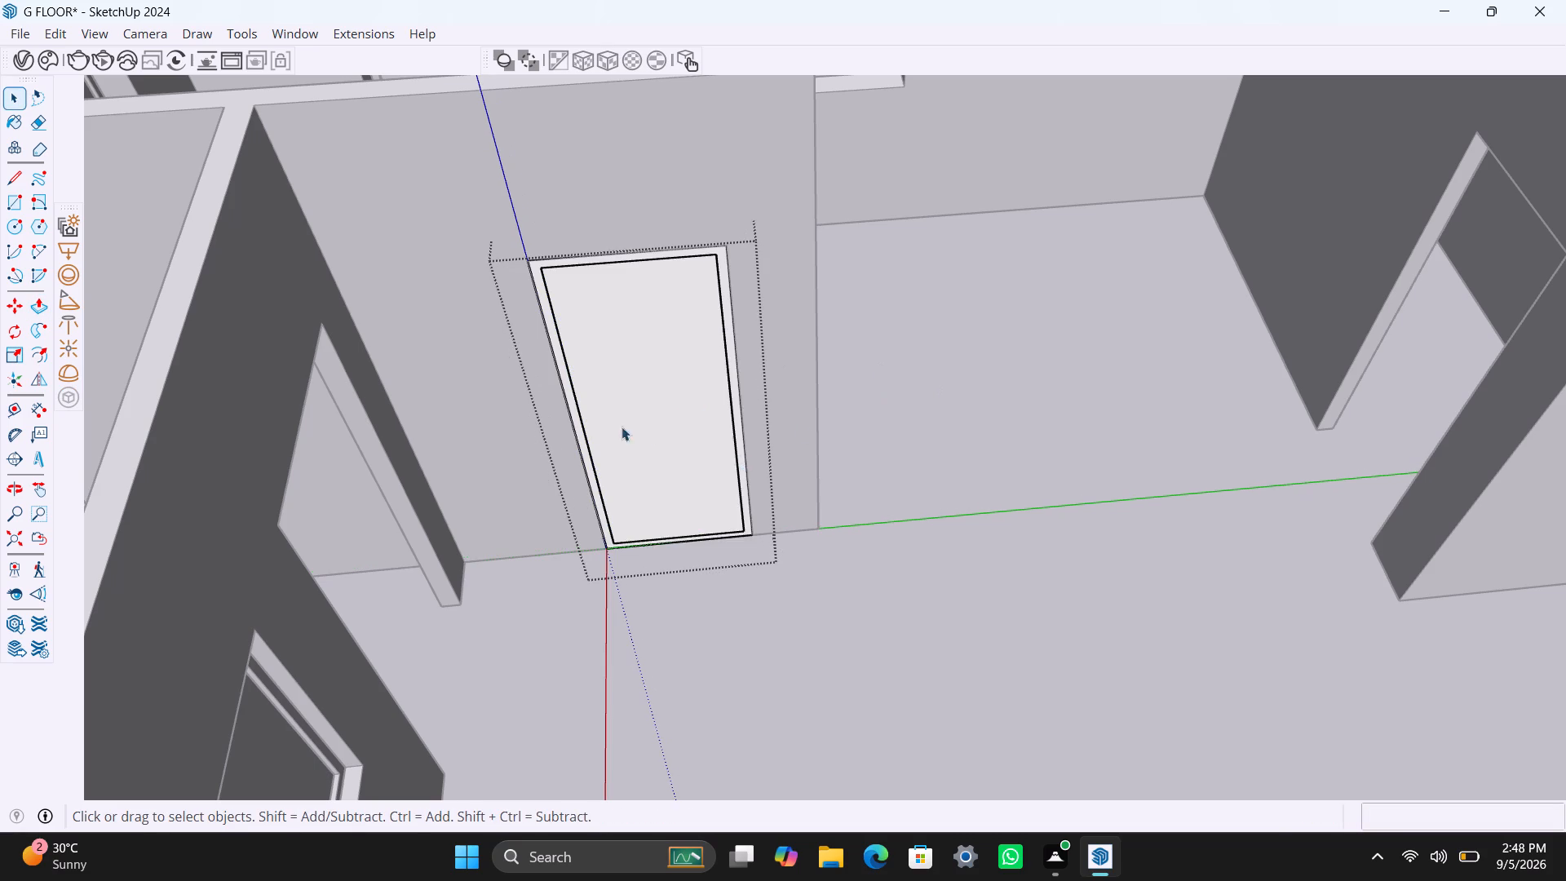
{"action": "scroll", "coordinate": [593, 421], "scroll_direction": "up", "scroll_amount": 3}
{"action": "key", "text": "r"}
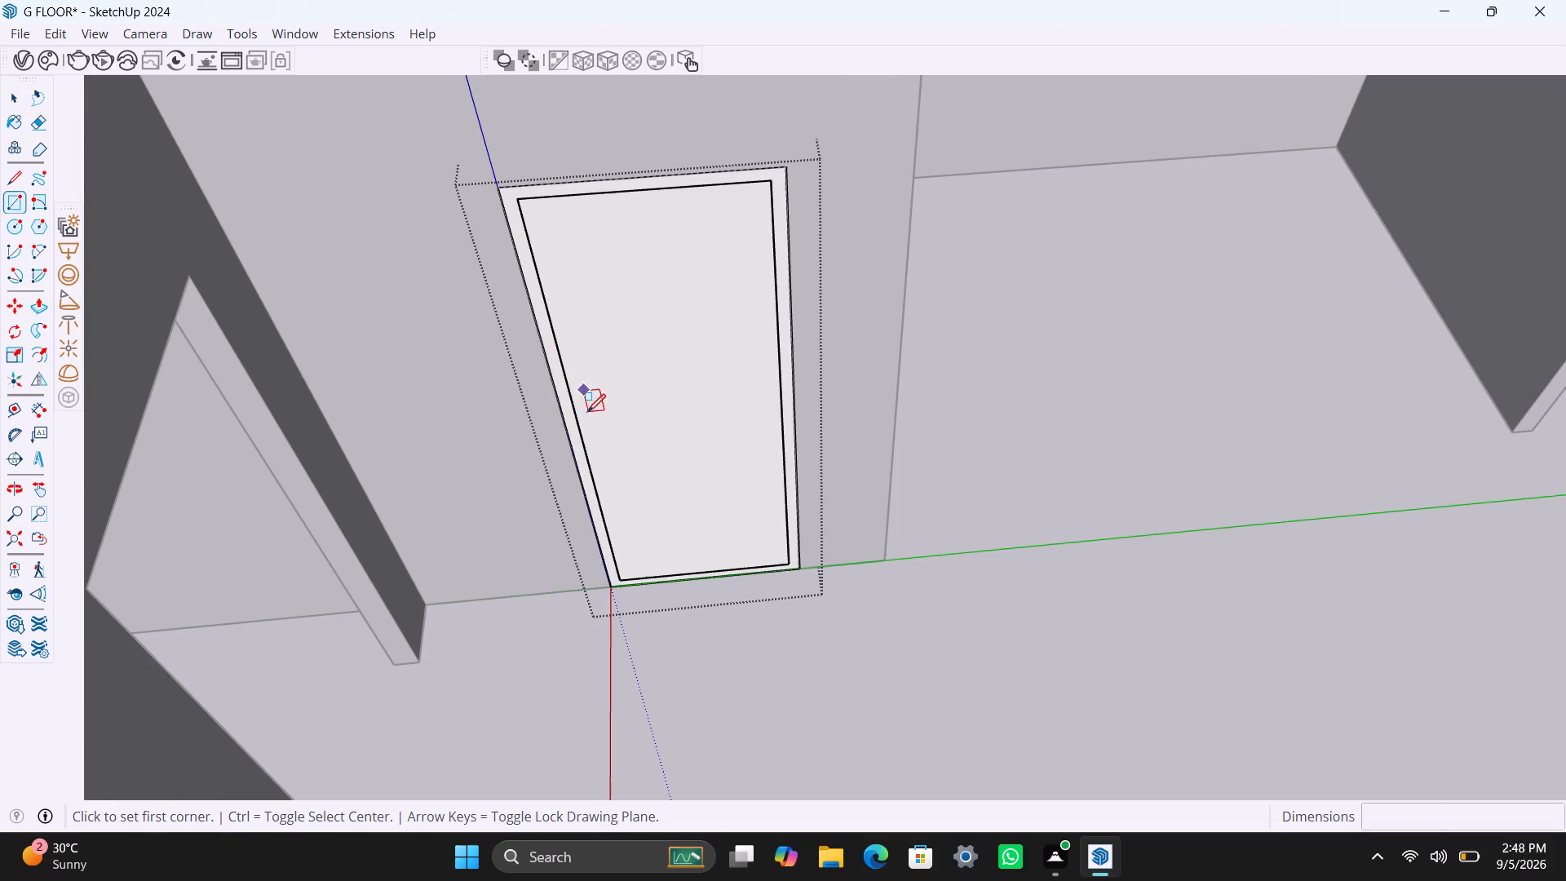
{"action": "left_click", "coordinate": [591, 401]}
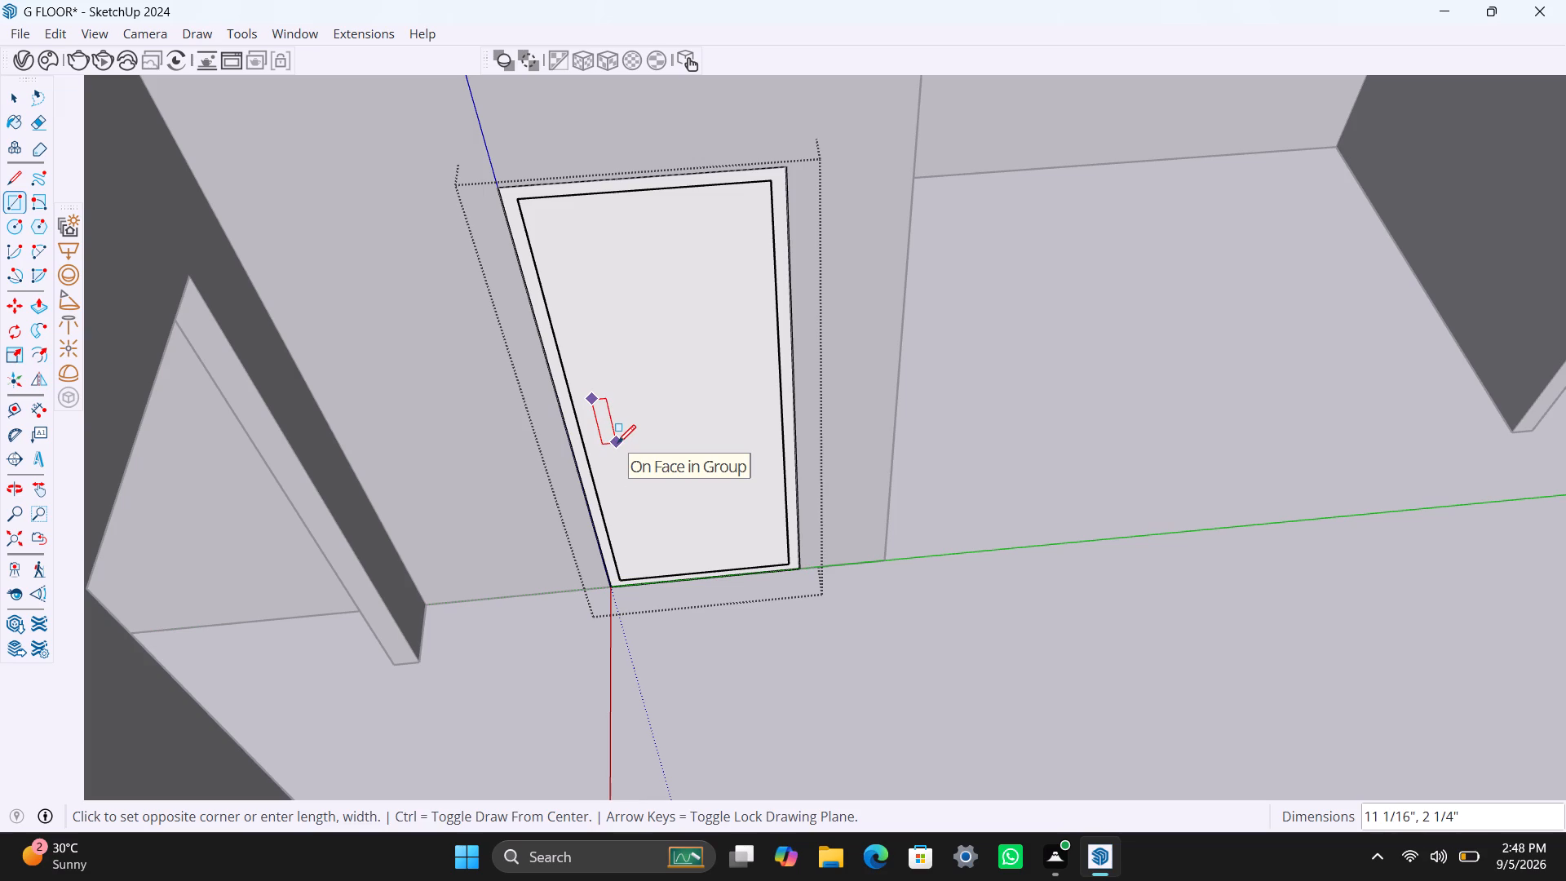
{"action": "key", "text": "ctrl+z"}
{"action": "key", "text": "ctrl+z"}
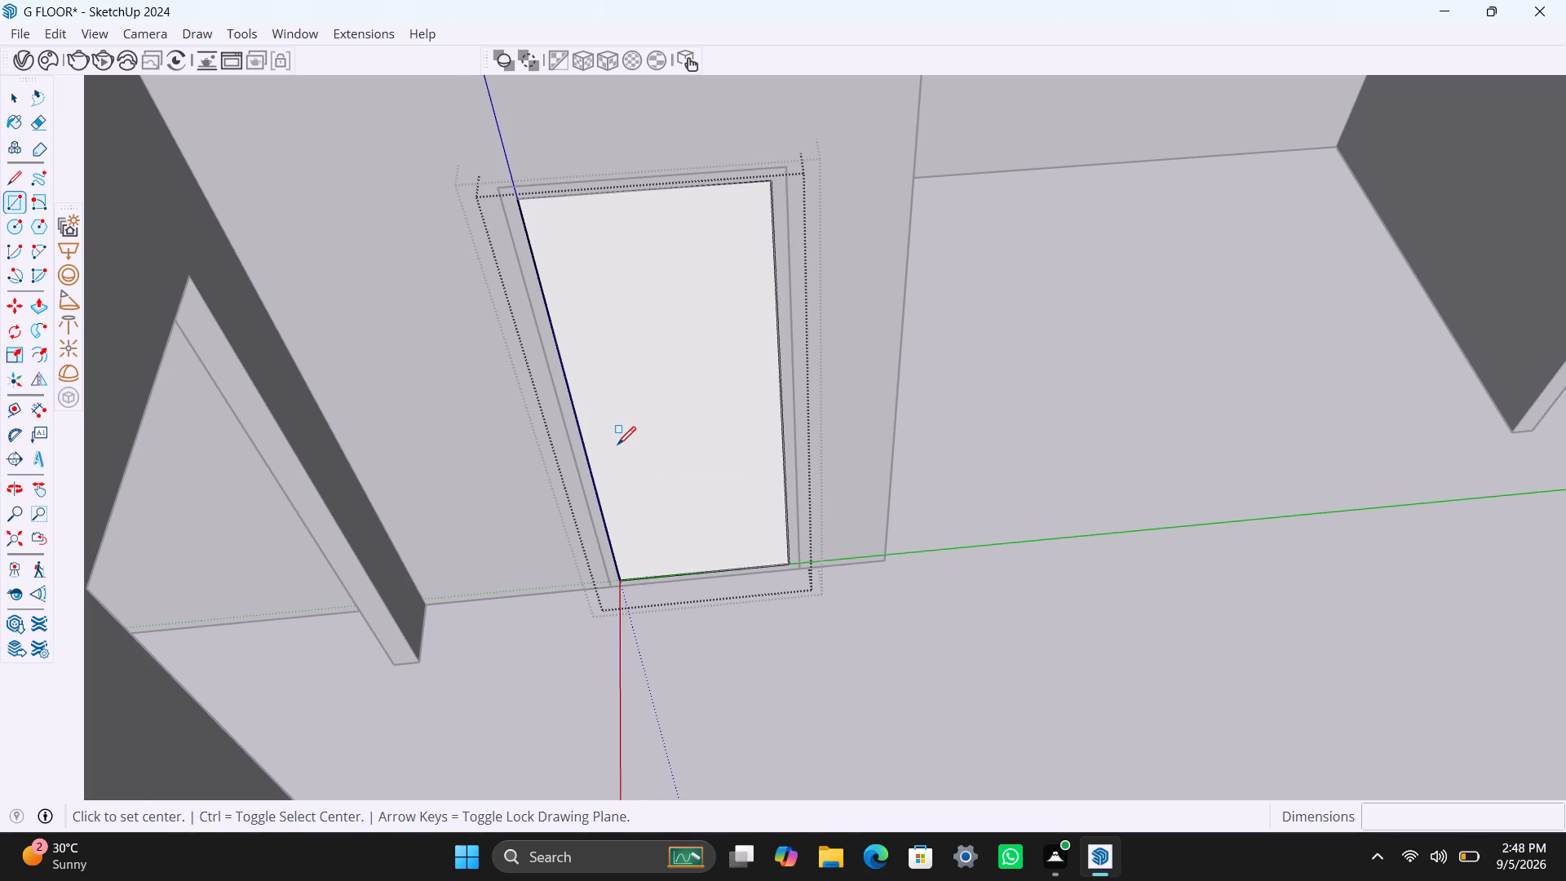
Draw a vertical handle rectangle about 1' 1" by 2" near the door panel's edge at mid-height and group it.
{"action": "left_click", "coordinate": [598, 382]}
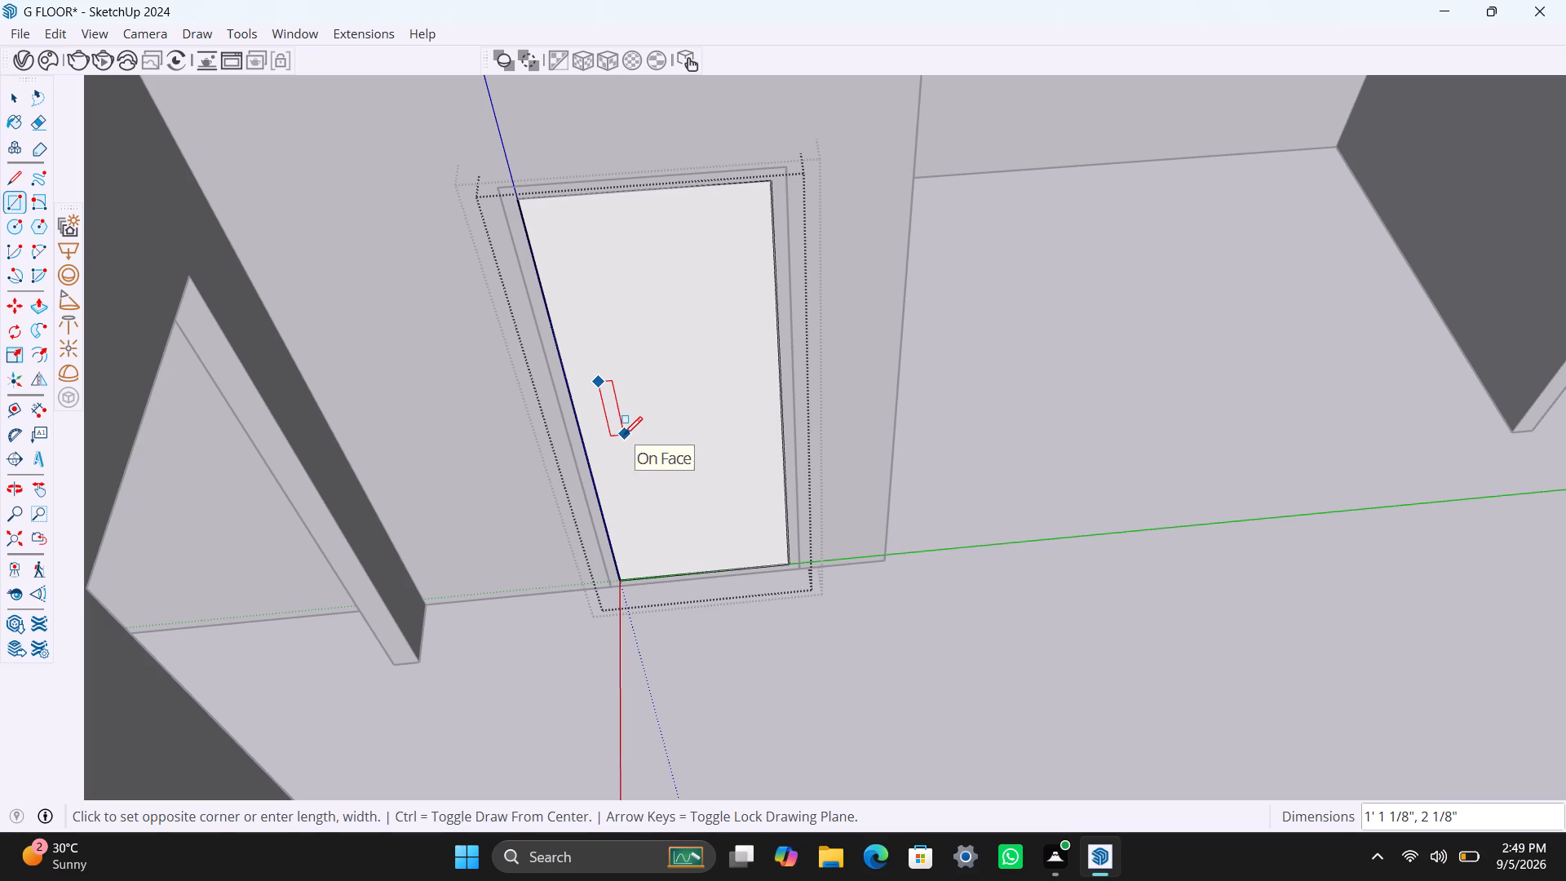
{"action": "left_click", "coordinate": [624, 435]}
{"action": "key", "text": "space"}
{"action": "double_click", "coordinate": [617, 416]}
{"action": "left_click", "coordinate": [616, 416]}
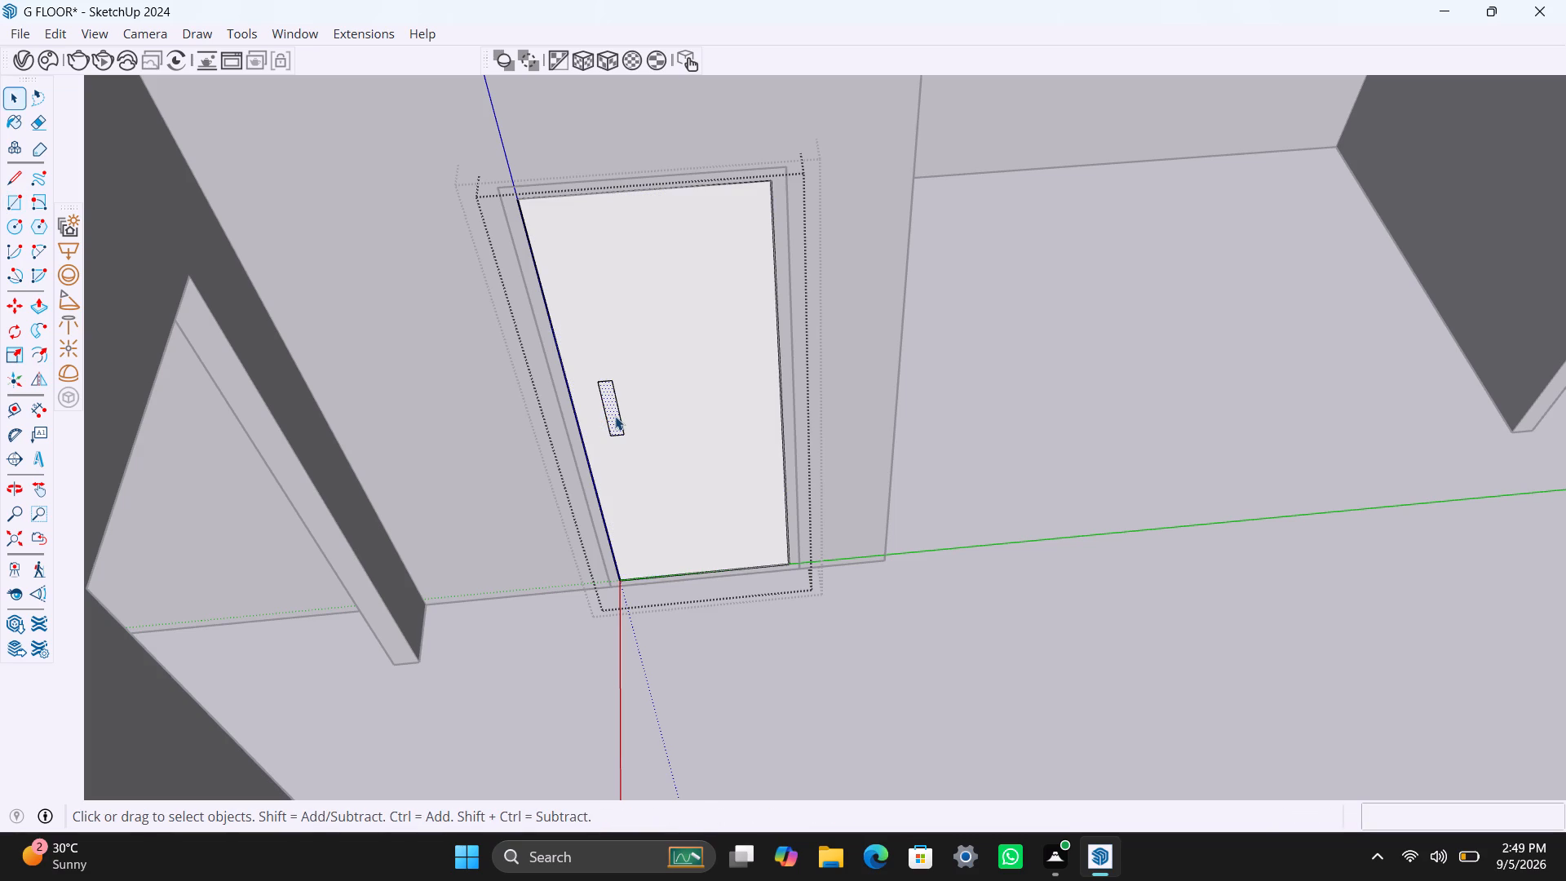
{"action": "left_click", "coordinate": [615, 416]}
{"action": "right_click", "coordinate": [613, 416]}
{"action": "left_click", "coordinate": [703, 200]}
Extrude the handle face about 5/8" out from the door panel, and exit the nested door groups.
{"action": "scroll", "coordinate": [608, 421], "scroll_direction": "up", "scroll_amount": 3}
{"action": "triple_click", "coordinate": [615, 400]}
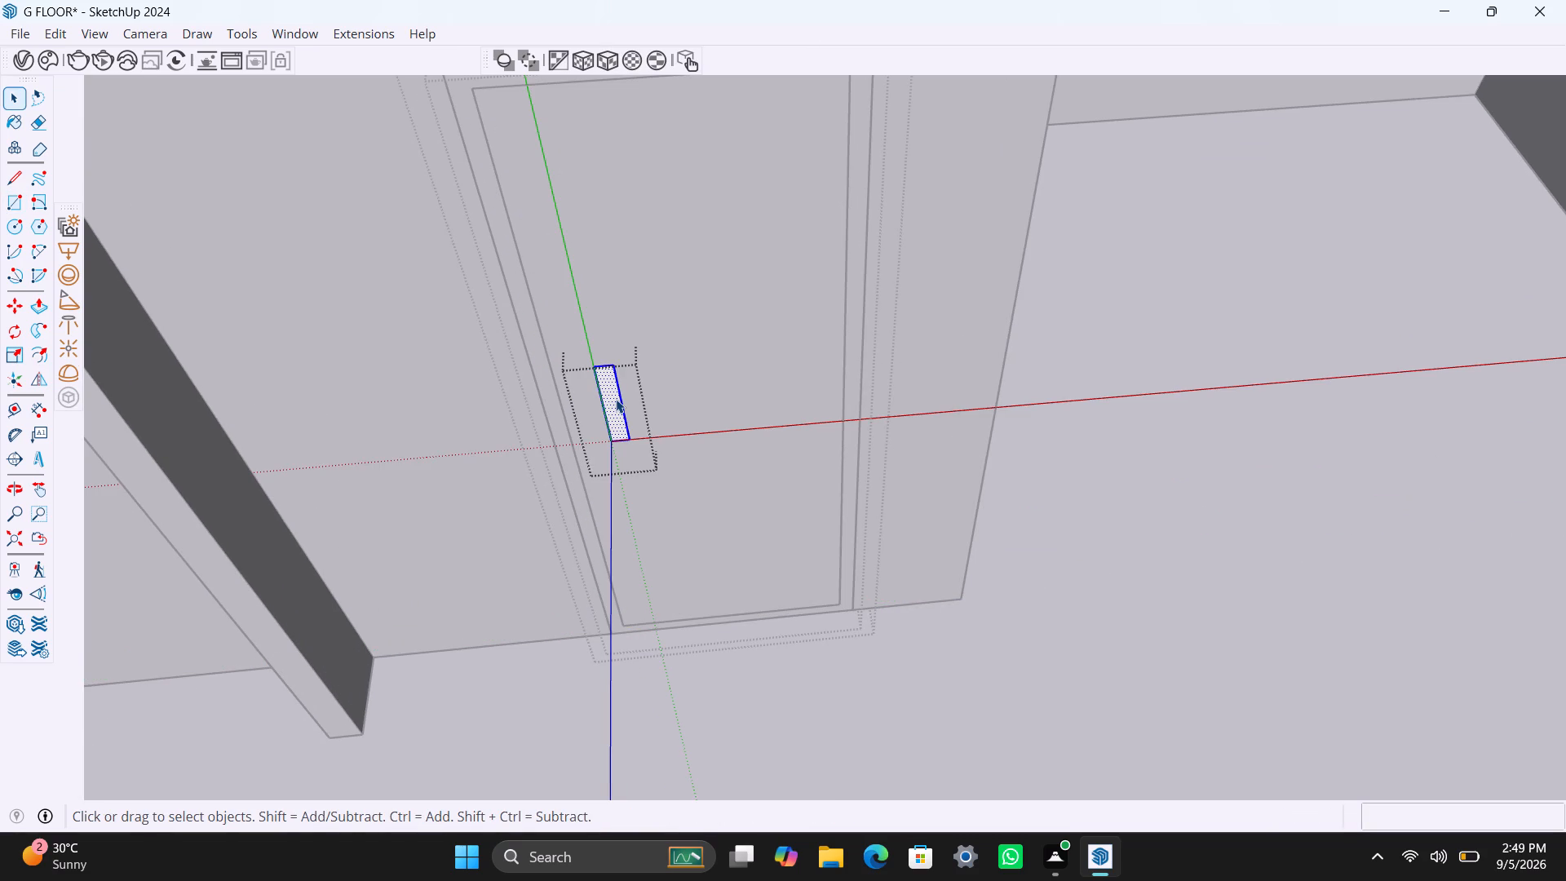
{"action": "key", "text": "p"}
{"action": "left_click", "coordinate": [616, 399]}
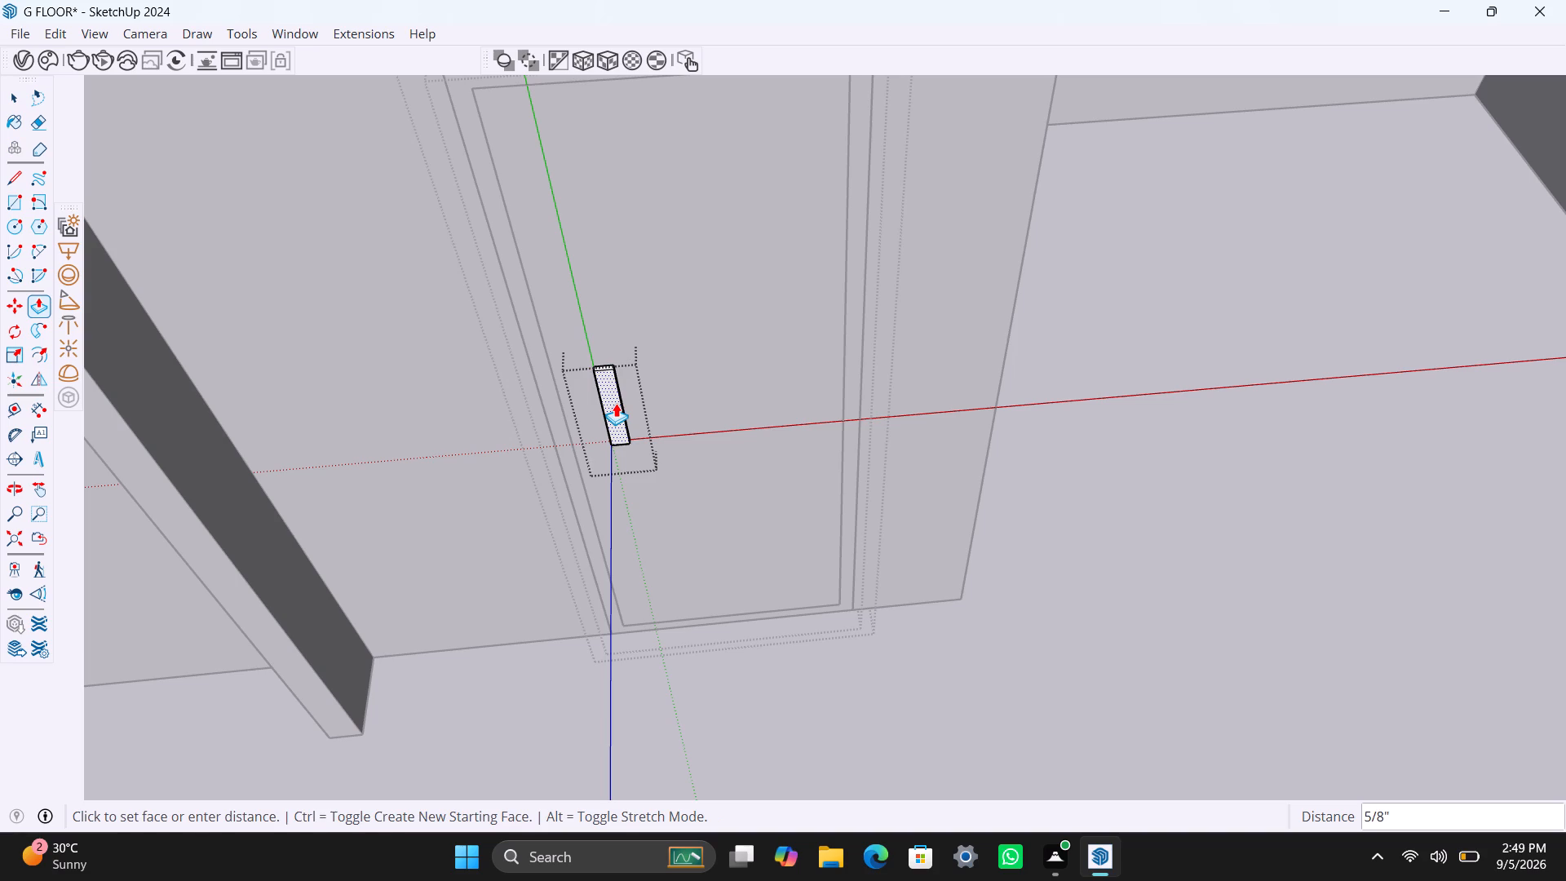
{"action": "left_click", "coordinate": [616, 403]}
{"action": "key", "text": "space"}
{"action": "left_click", "coordinate": [1064, 381]}
{"action": "scroll", "coordinate": [900, 578], "scroll_direction": "down", "scroll_amount": 9}
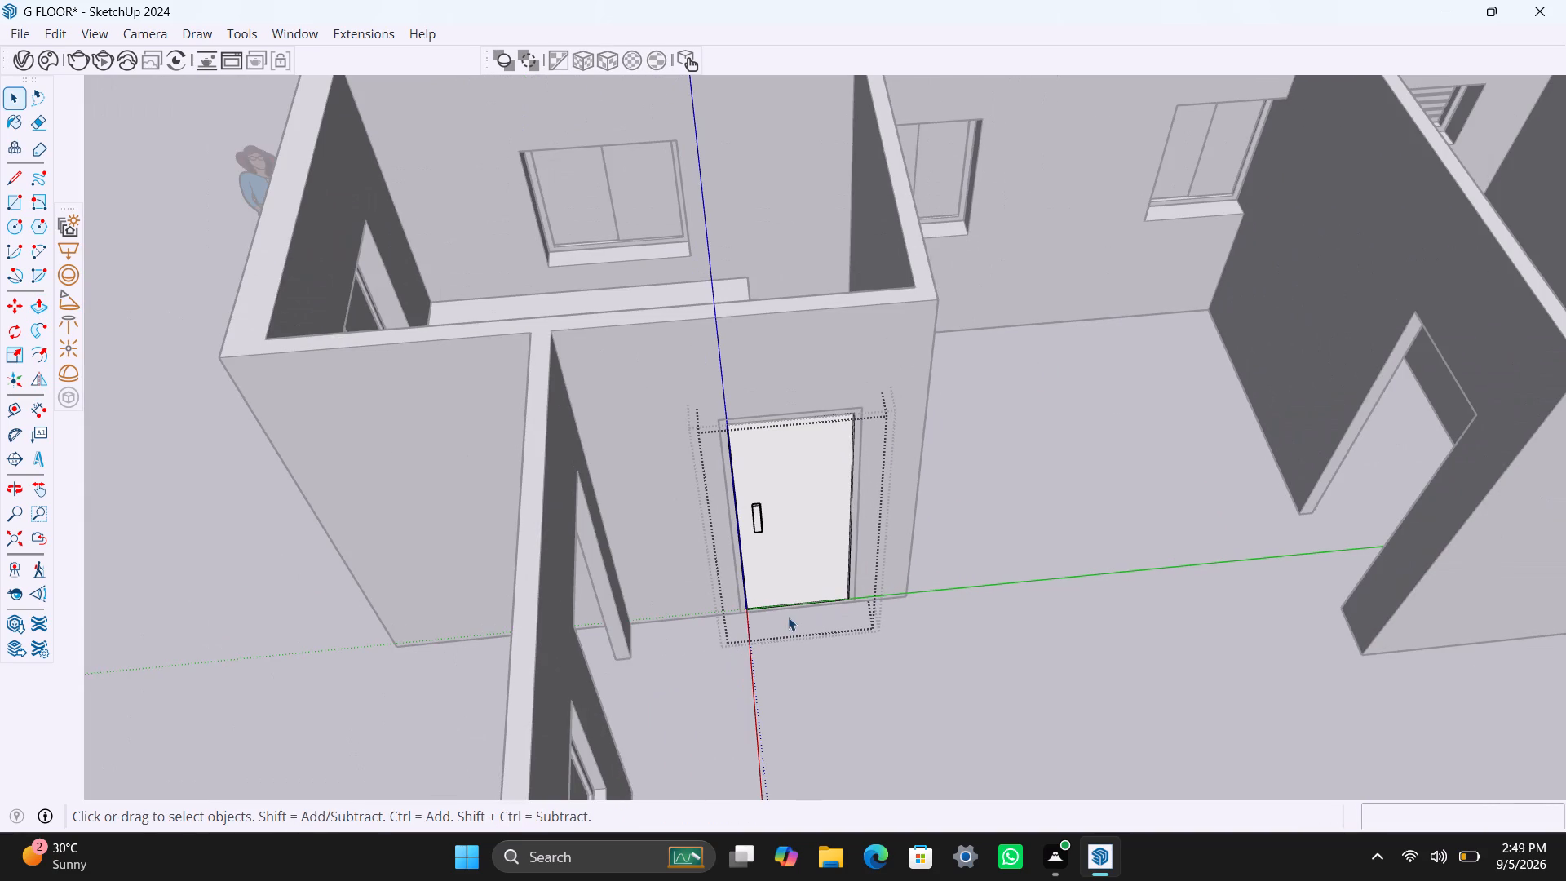
{"action": "scroll", "coordinate": [975, 604], "scroll_direction": "down", "scroll_amount": 1}
{"action": "middle_click_drag", "start_coordinate": [931, 643], "coordinate": [1382, 673]}
{"action": "left_click", "coordinate": [1350, 526]}
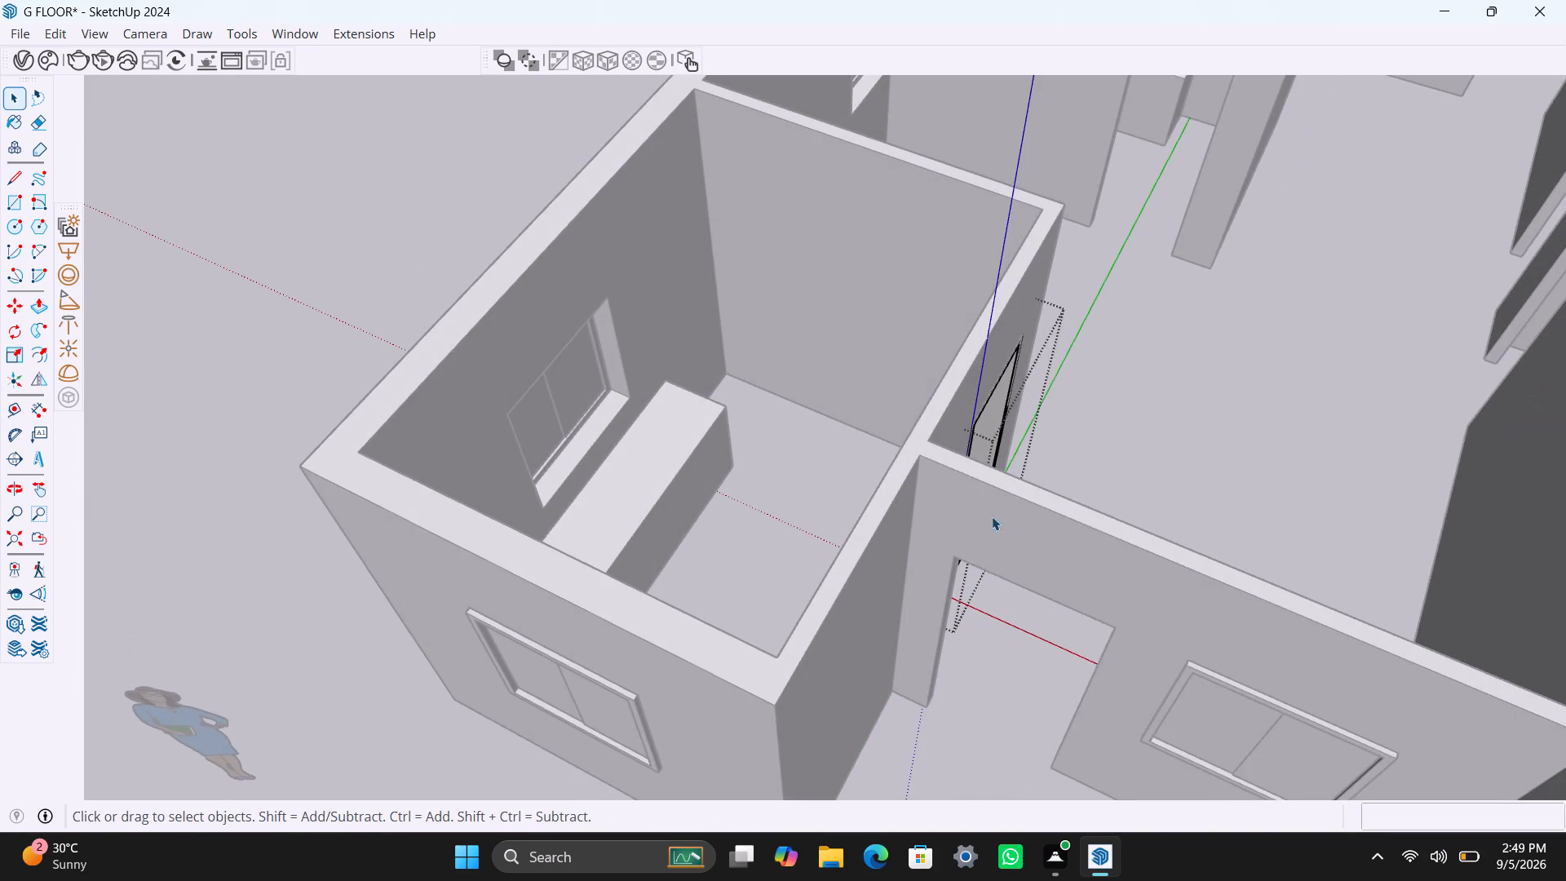
{"action": "scroll", "coordinate": [969, 533], "scroll_direction": "down", "scroll_amount": 4}
{"action": "left_click", "coordinate": [563, 414]}
{"action": "scroll", "coordinate": [651, 550], "scroll_direction": "down", "scroll_amount": 2}
{"action": "middle_click_drag", "start_coordinate": [725, 621], "coordinate": [1073, 649]}
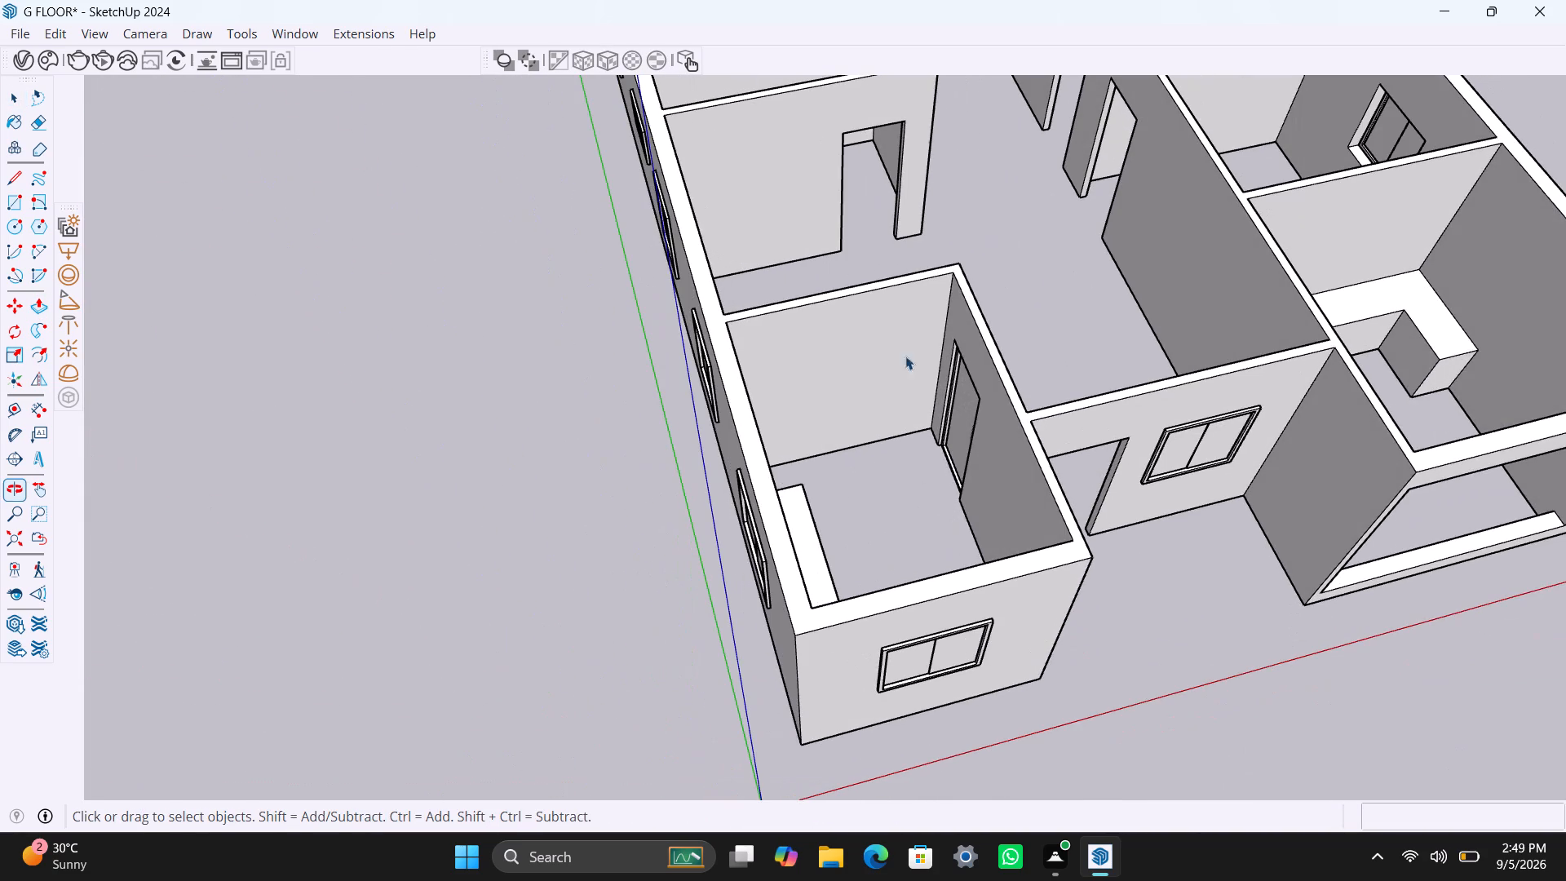
Inside the walls group, draw a rectangle filling the open doorway of the room with the counter and group it.
{"action": "left_click", "coordinate": [813, 198]}
{"action": "middle_click_drag", "start_coordinate": [929, 420], "coordinate": [838, 625]}
{"action": "scroll", "coordinate": [711, 492], "scroll_direction": "up", "scroll_amount": 2}
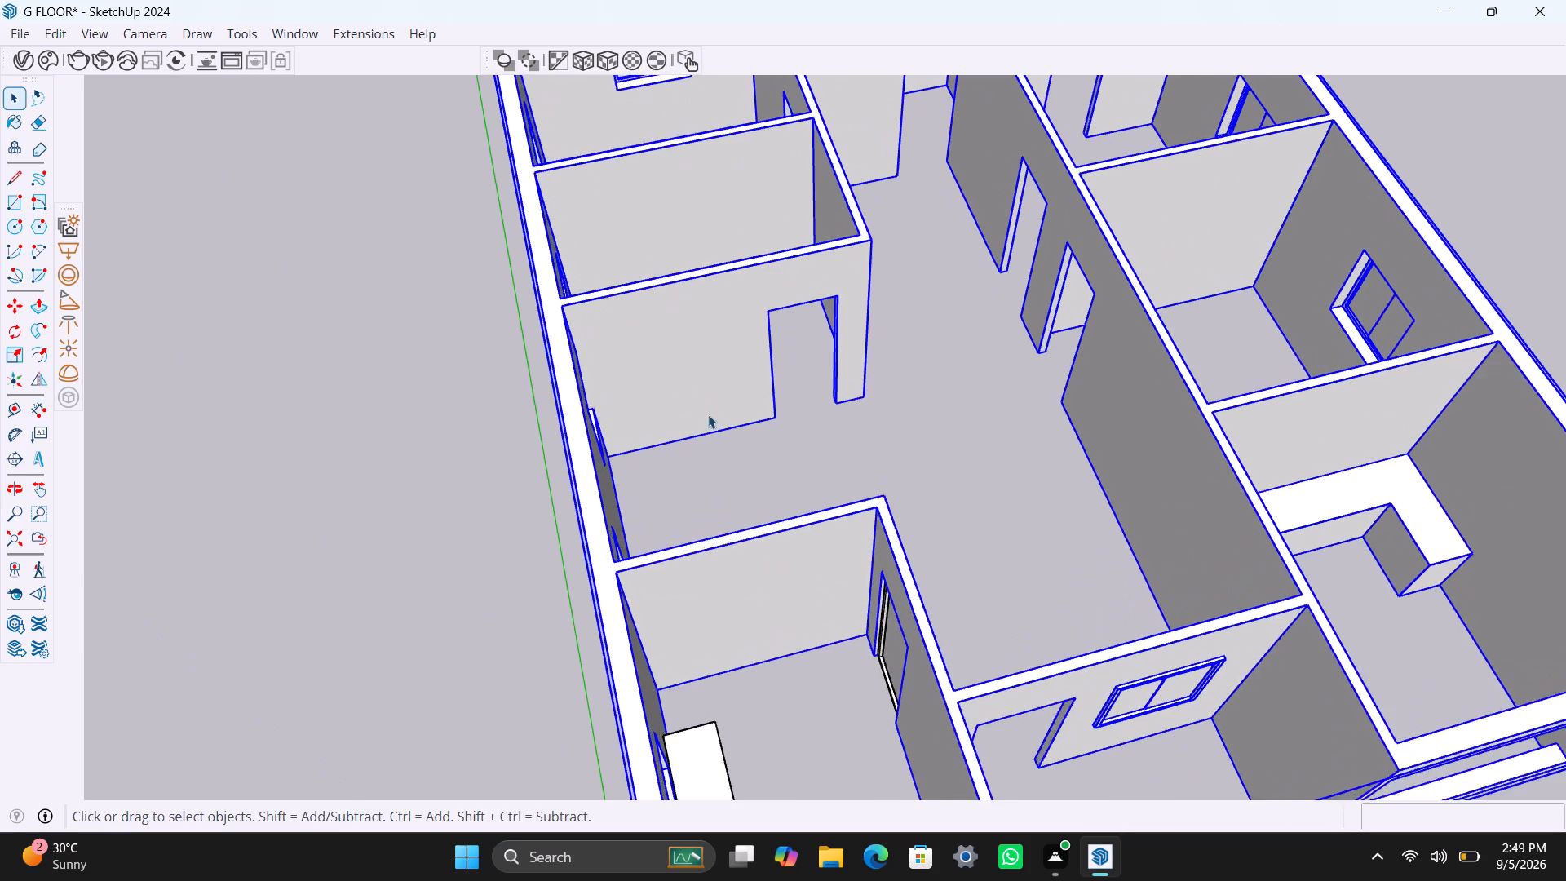
{"action": "double_click", "coordinate": [747, 364]}
{"action": "scroll", "coordinate": [823, 433], "scroll_direction": "up", "scroll_amount": 3}
{"action": "middle_click_drag", "start_coordinate": [922, 485], "coordinate": [784, 504]}
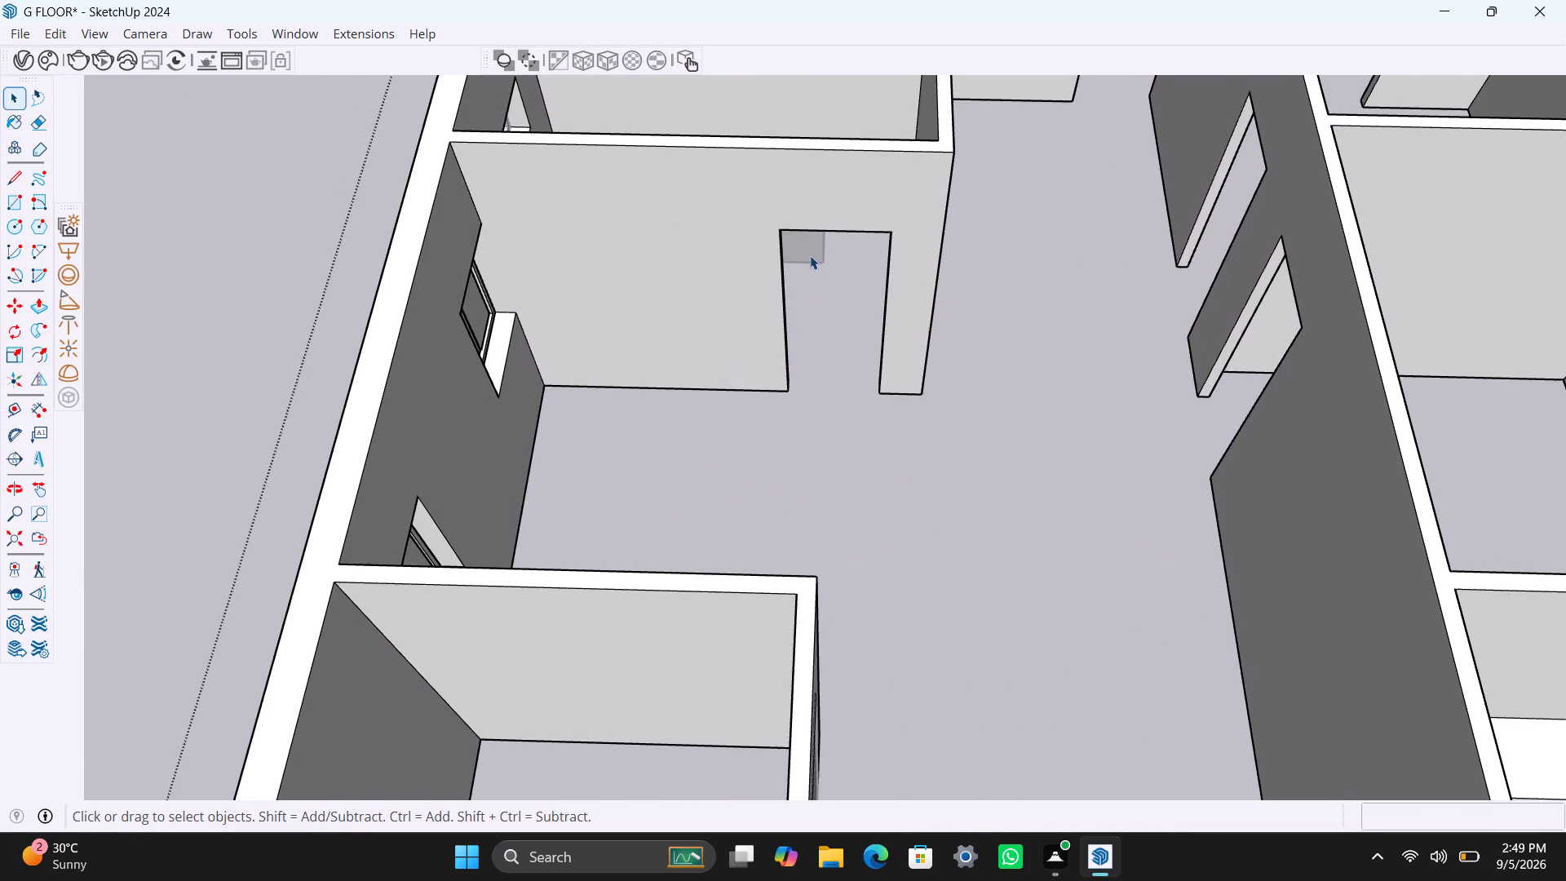
{"action": "key", "text": "r"}
{"action": "left_click", "coordinate": [778, 227]}
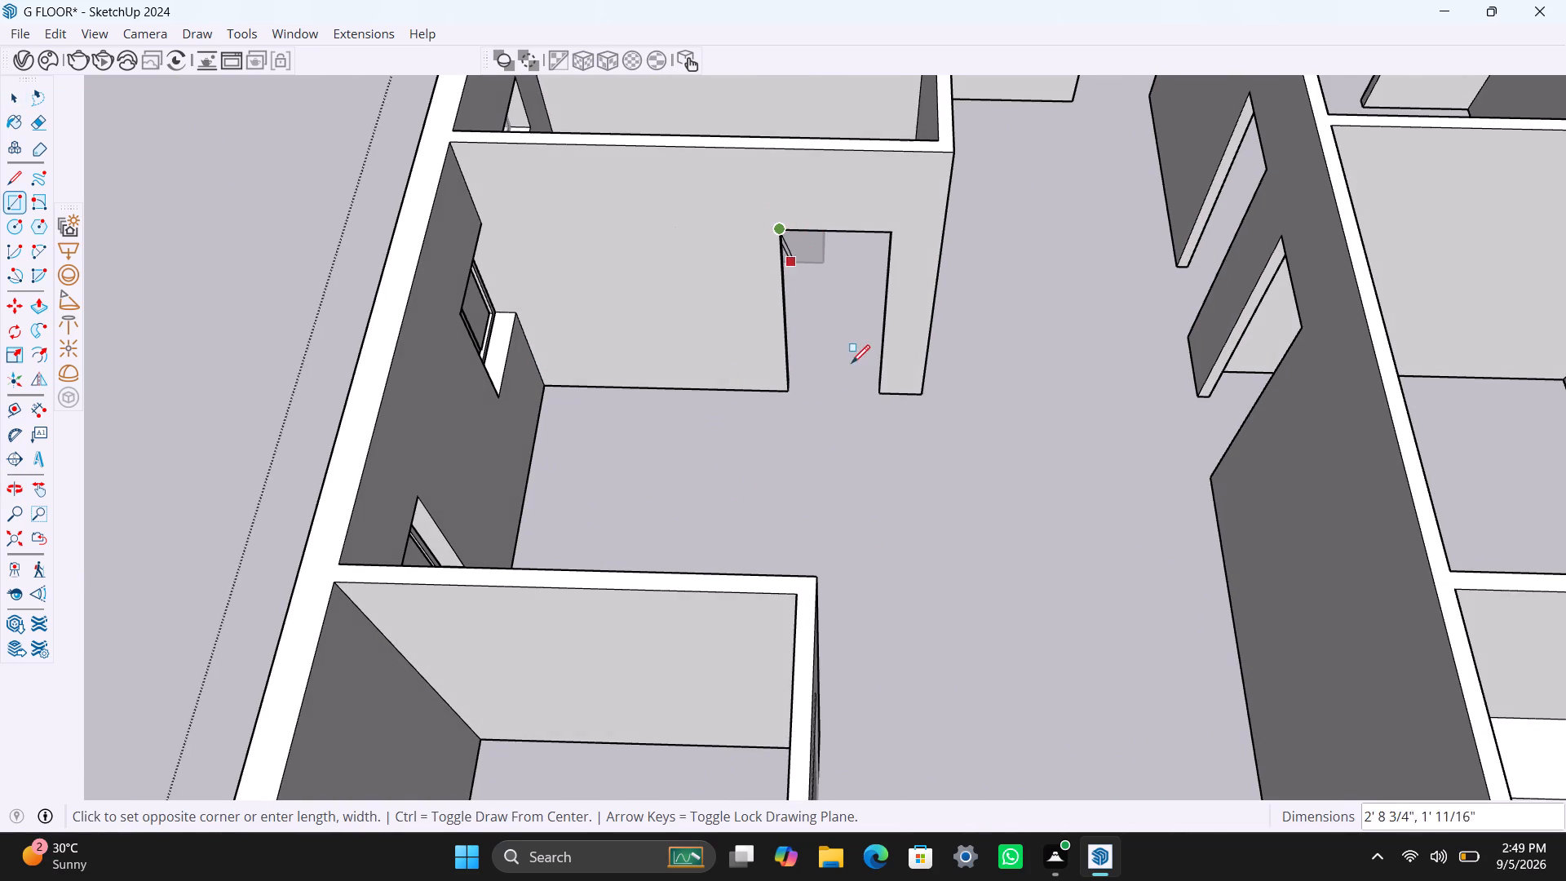
{"action": "left_click", "coordinate": [879, 388]}
{"action": "key", "text": "space"}
{"action": "double_click", "coordinate": [843, 339]}
{"action": "right_click", "coordinate": [838, 338]}
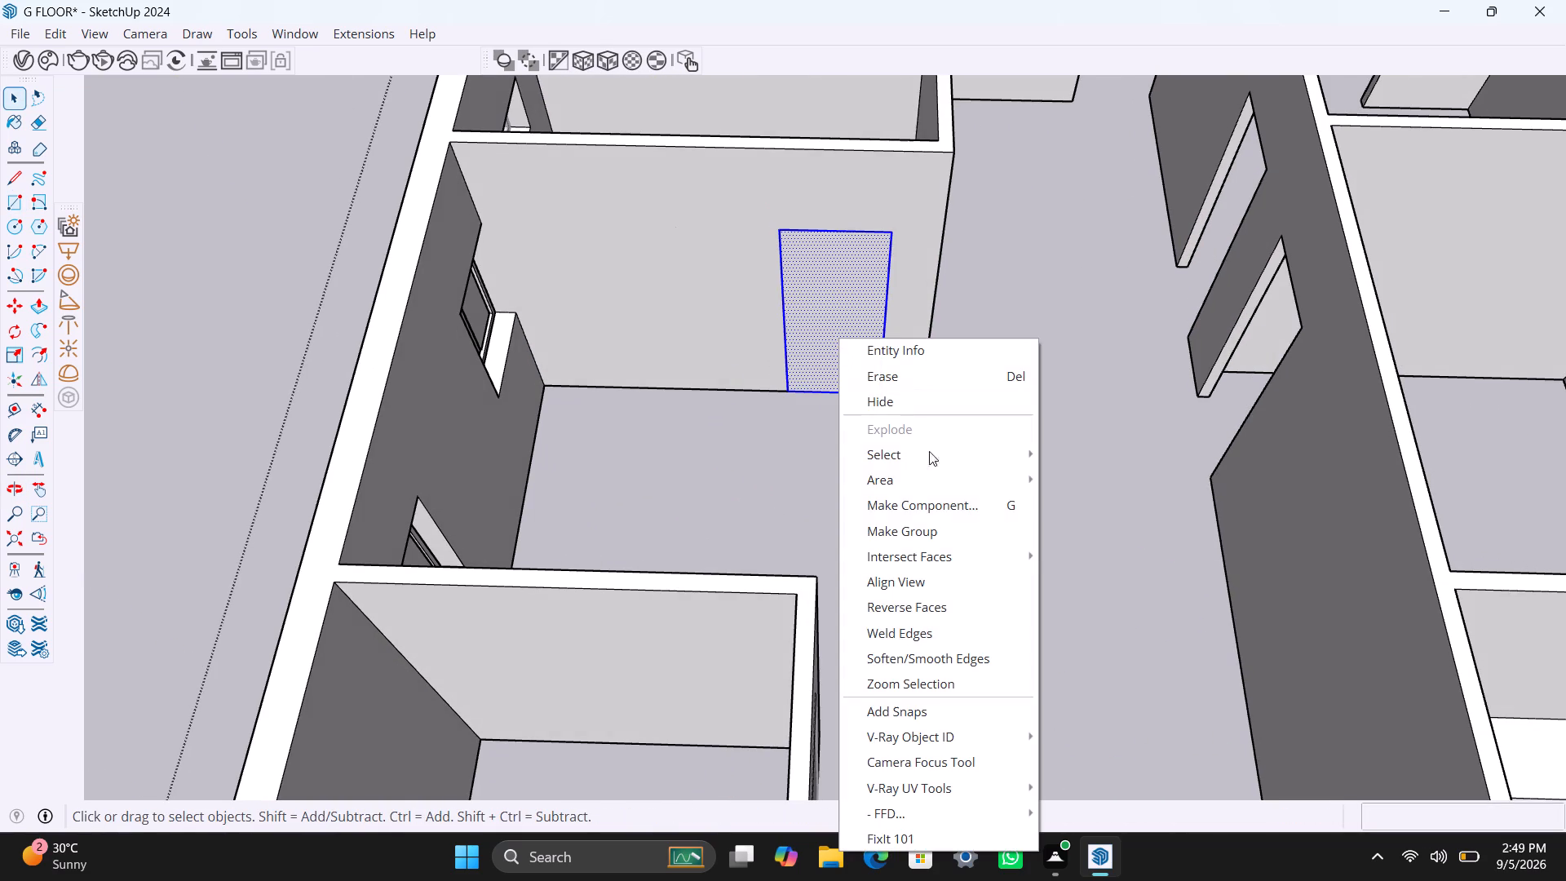
{"action": "left_click", "coordinate": [936, 526]}
Inside the doorway group, offset the rectangle's outline 2" inward and delete the inner face, leaving a door frame.
{"action": "triple_click", "coordinate": [805, 292]}
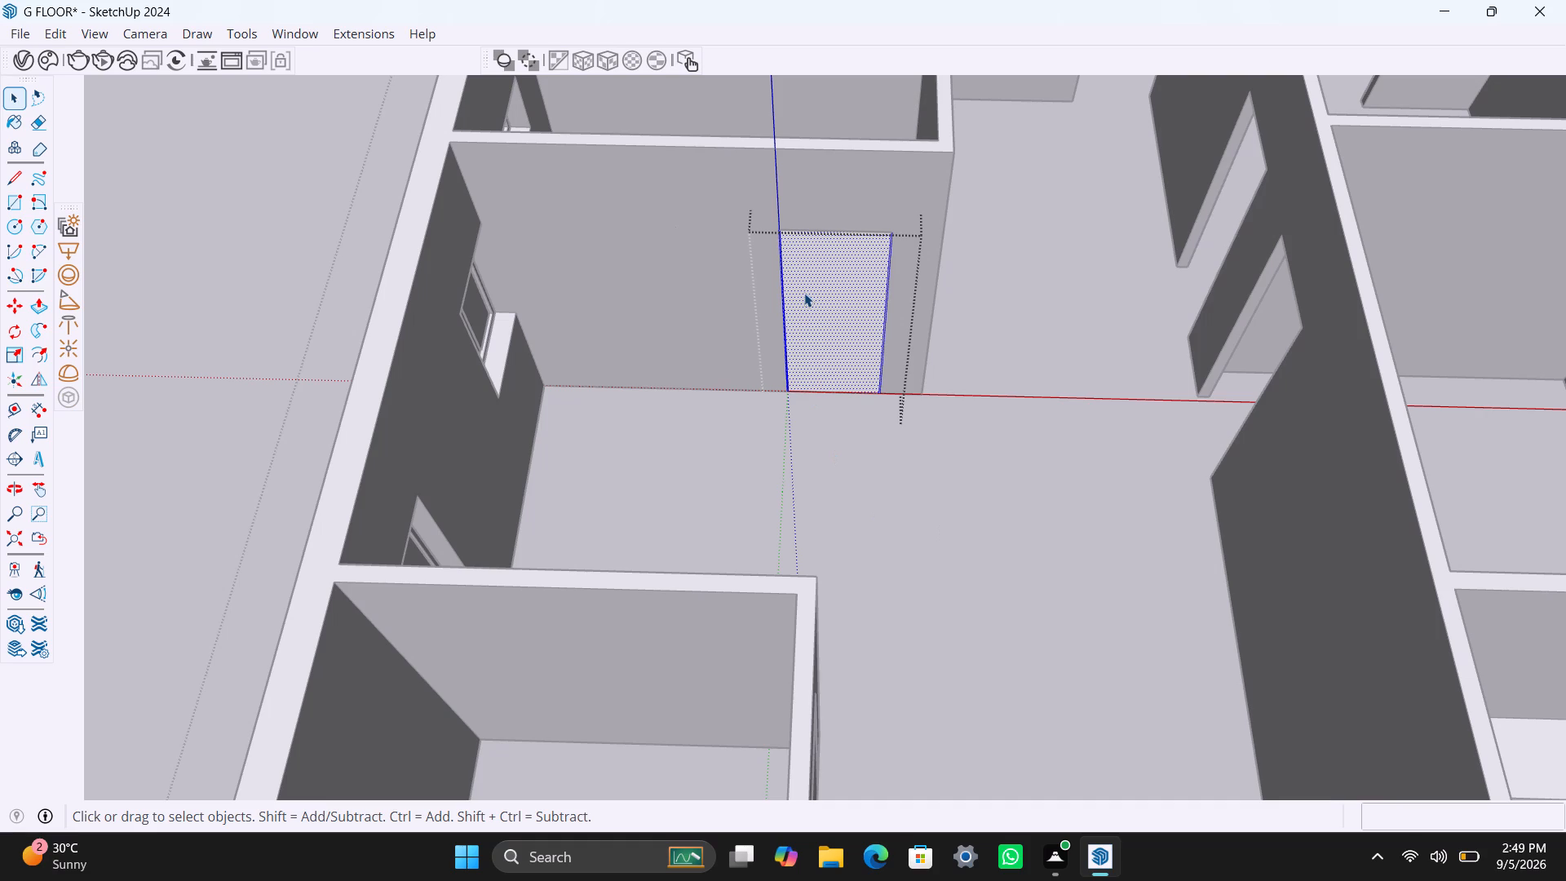
{"action": "key", "text": "f"}
{"action": "left_click", "coordinate": [789, 257]}
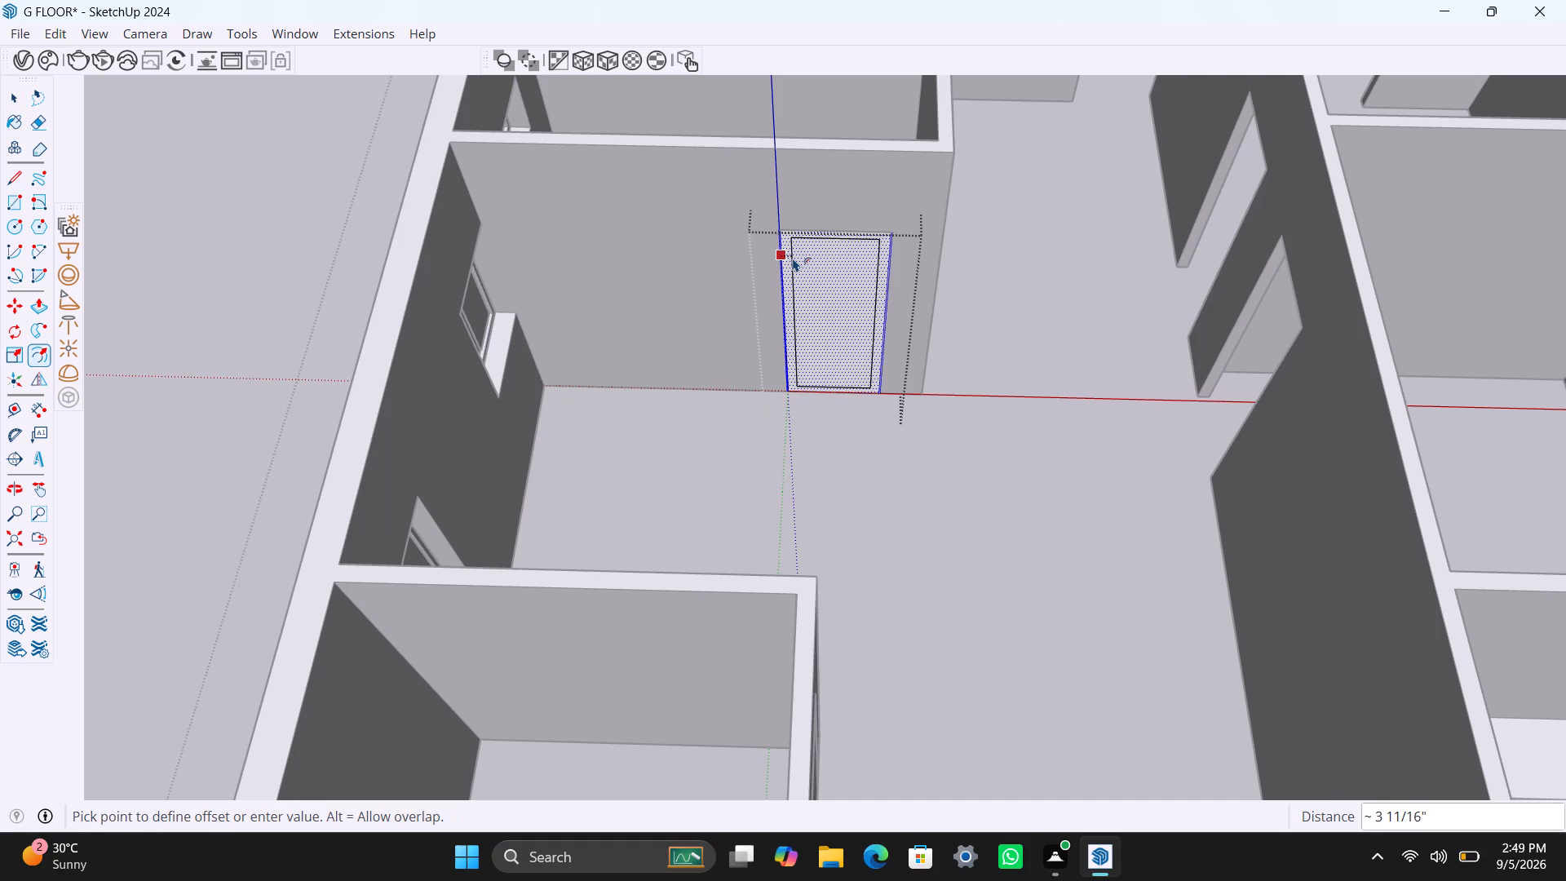
{"action": "type", "text": "2\""}
{"action": "key", "text": "Return"}
{"action": "key", "text": "space"}
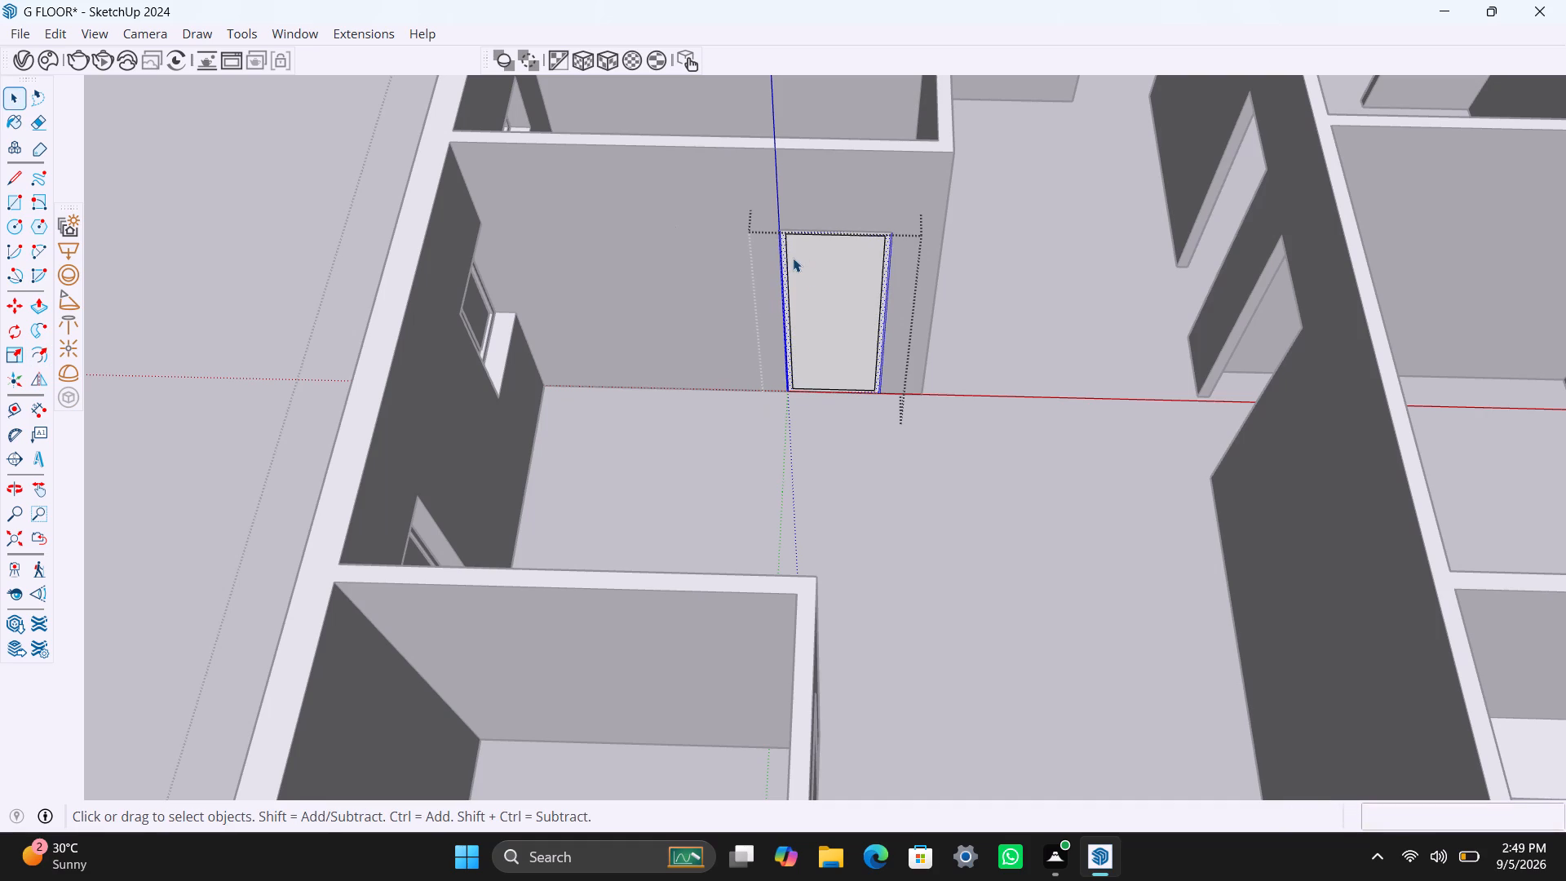
{"action": "left_click", "coordinate": [811, 277]}
{"action": "key", "text": "Delete"}
{"action": "scroll", "coordinate": [789, 319], "scroll_direction": "up", "scroll_amount": 6}
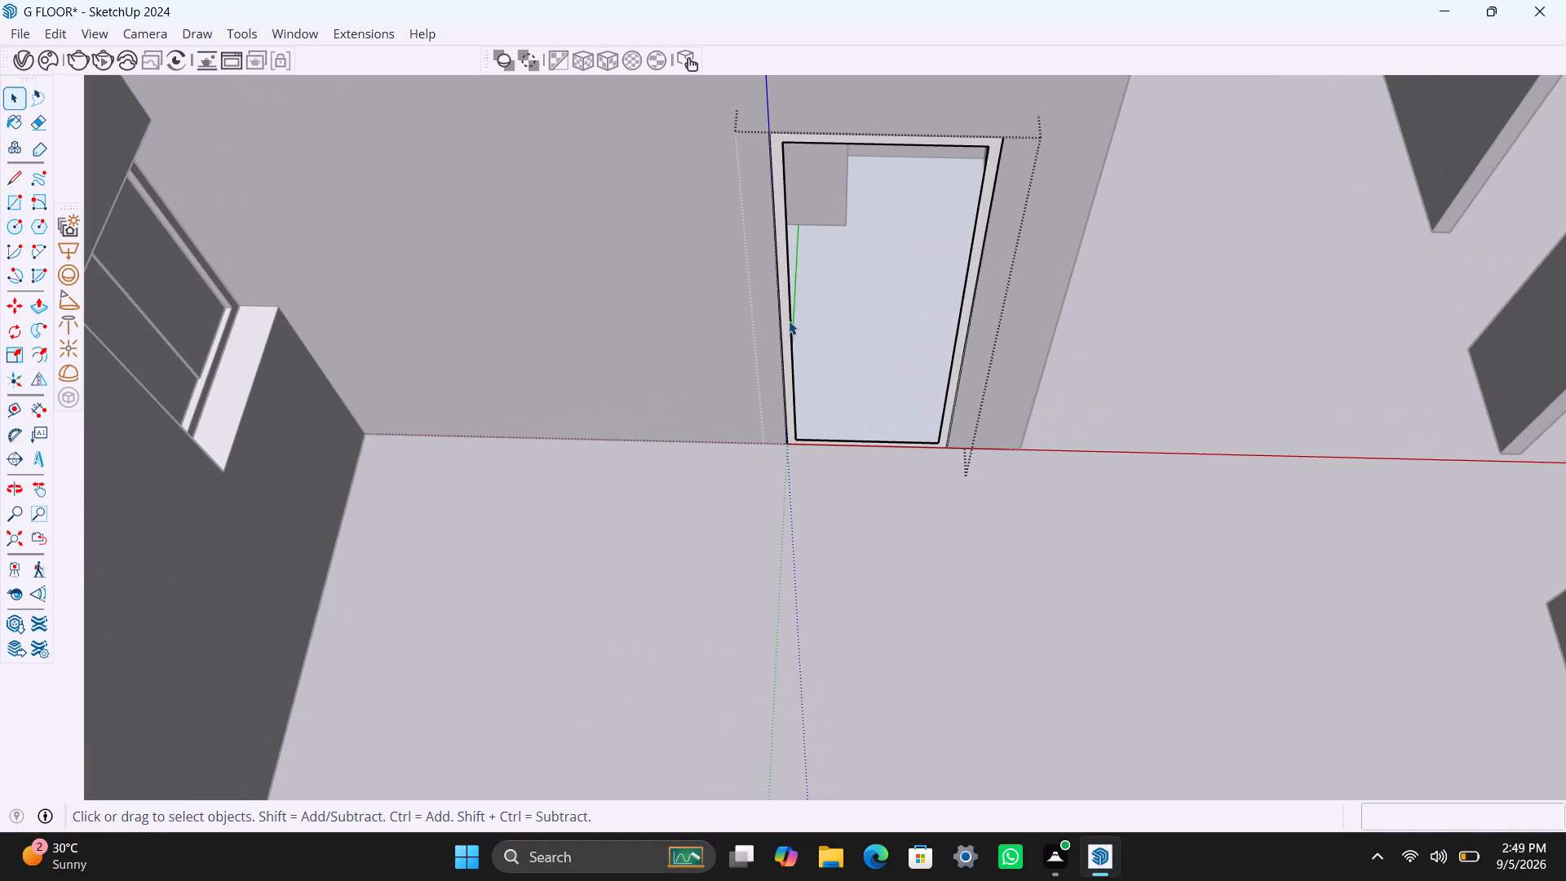
{"action": "key", "text": "ctrl+z"}
{"action": "left_click", "coordinate": [851, 329]}
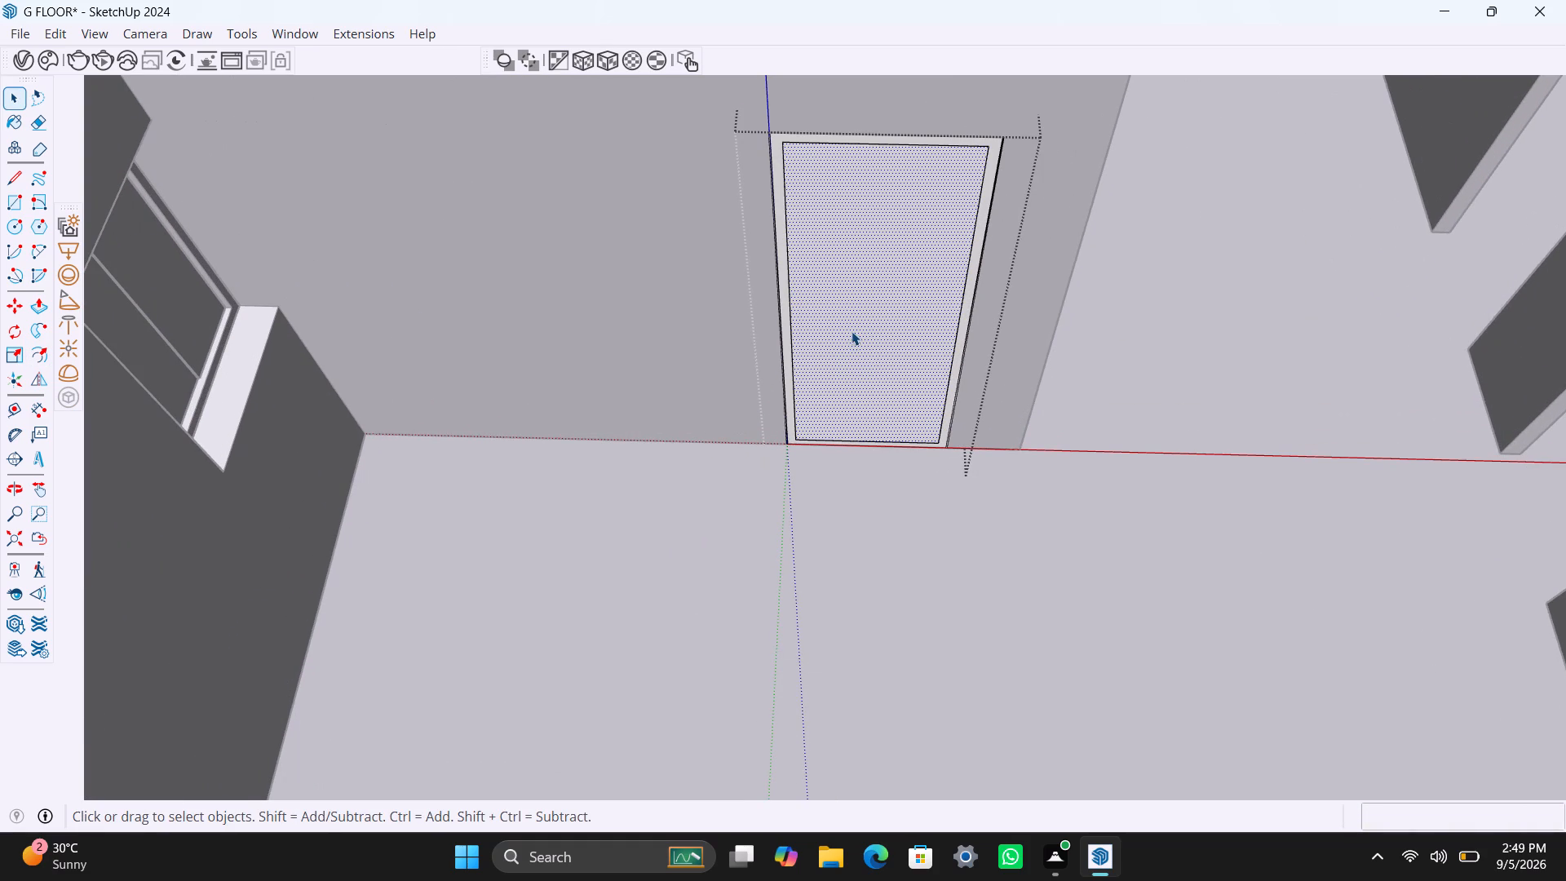
{"action": "key", "text": "Delete"}
Exit the frame group and delete the stray floor face in the counter room behind the doorway.
{"action": "scroll", "coordinate": [812, 376], "scroll_direction": "down", "scroll_amount": 10}
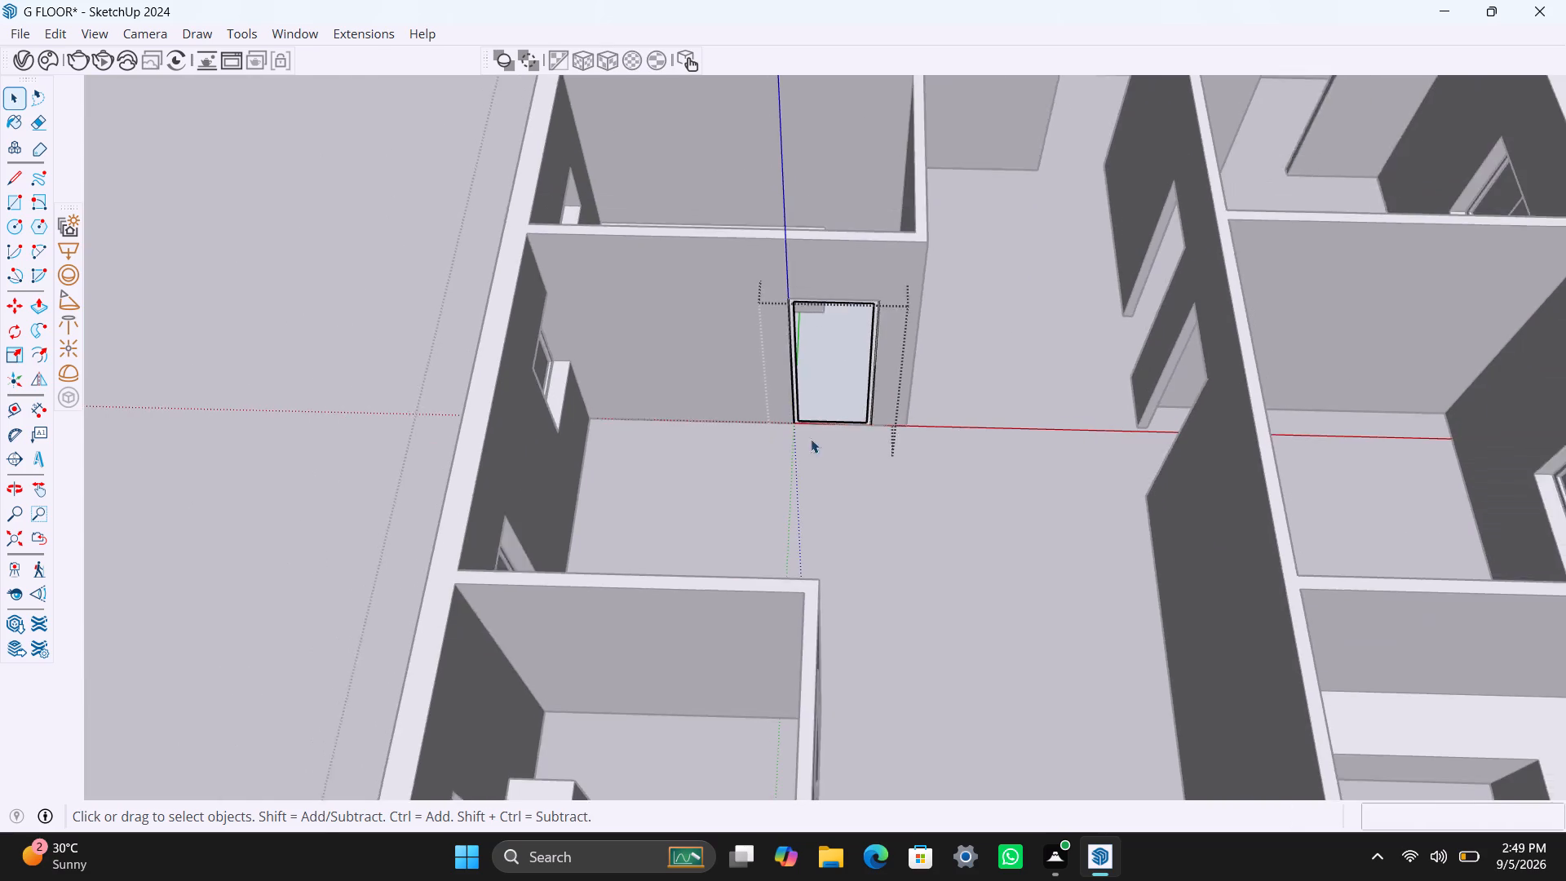
{"action": "middle_click_drag", "start_coordinate": [826, 443], "coordinate": [714, 584]}
{"action": "scroll", "coordinate": [810, 416], "scroll_direction": "up", "scroll_amount": 2}
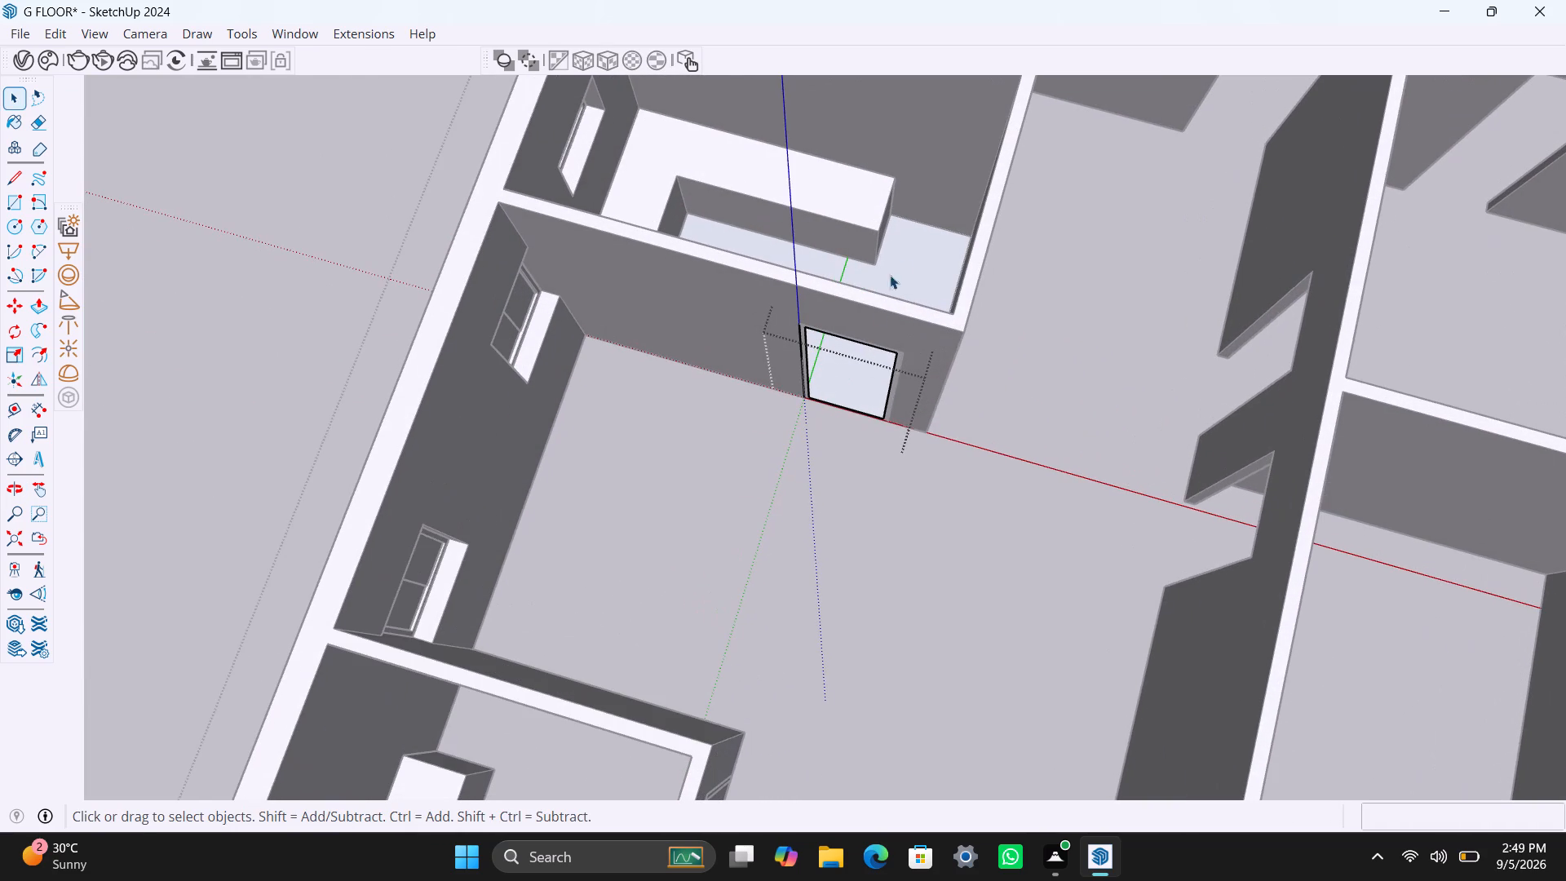
{"action": "left_click", "coordinate": [903, 263]}
{"action": "left_click", "coordinate": [918, 277]}
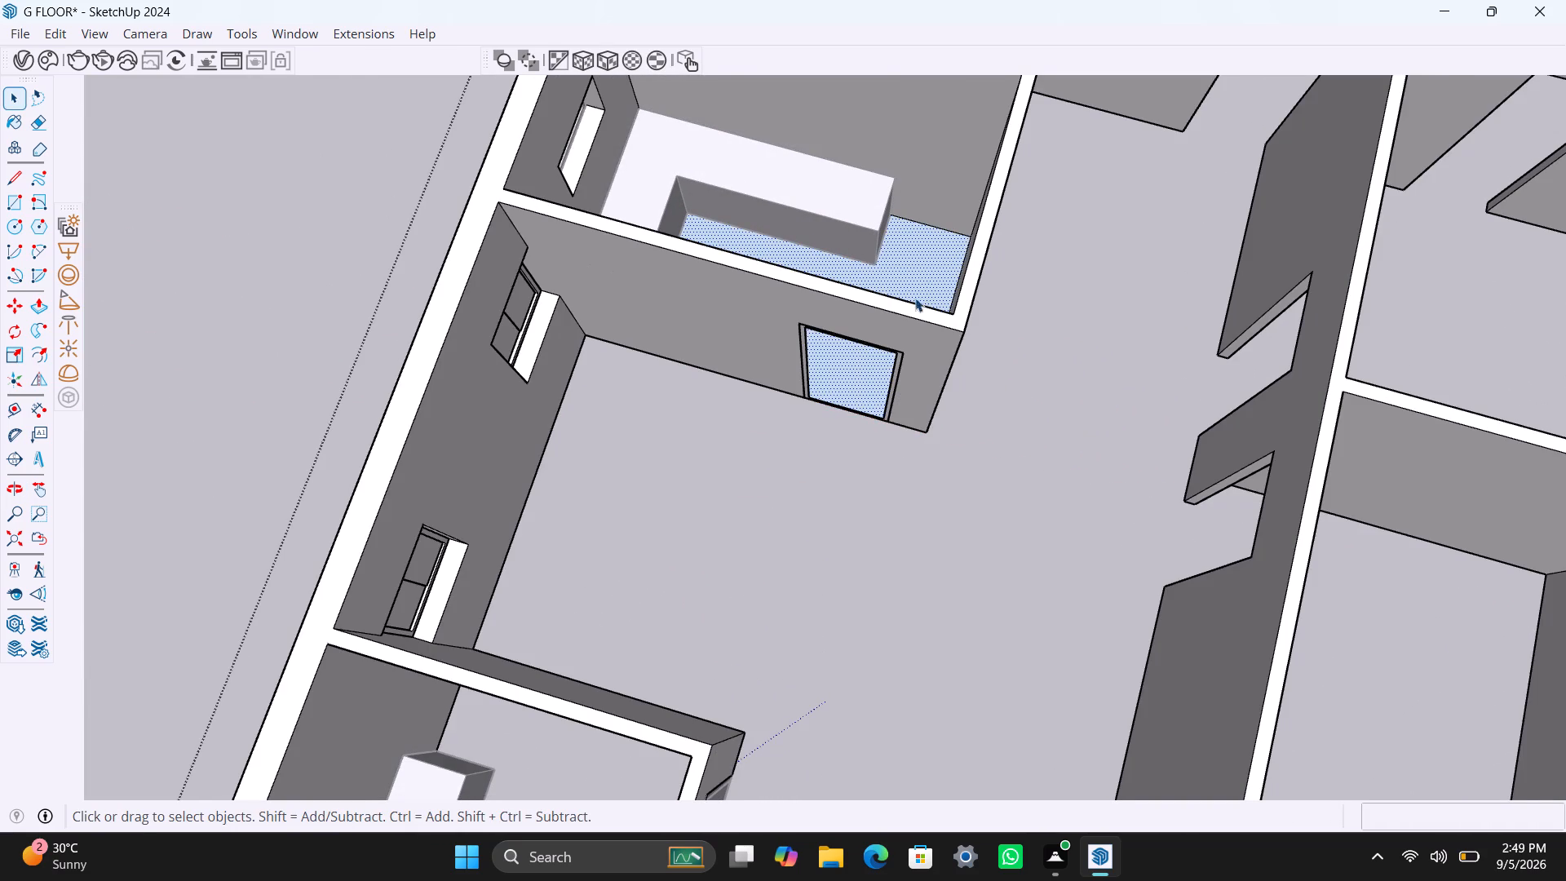
{"action": "key", "text": "Delete"}
Inside the door frame group, extrude the frame face 2.5".
{"action": "scroll", "coordinate": [846, 502], "scroll_direction": "down", "scroll_amount": 2}
{"action": "middle_click_drag", "start_coordinate": [796, 473], "coordinate": [807, 409]}
{"action": "scroll", "coordinate": [812, 398], "scroll_direction": "up", "scroll_amount": 12}
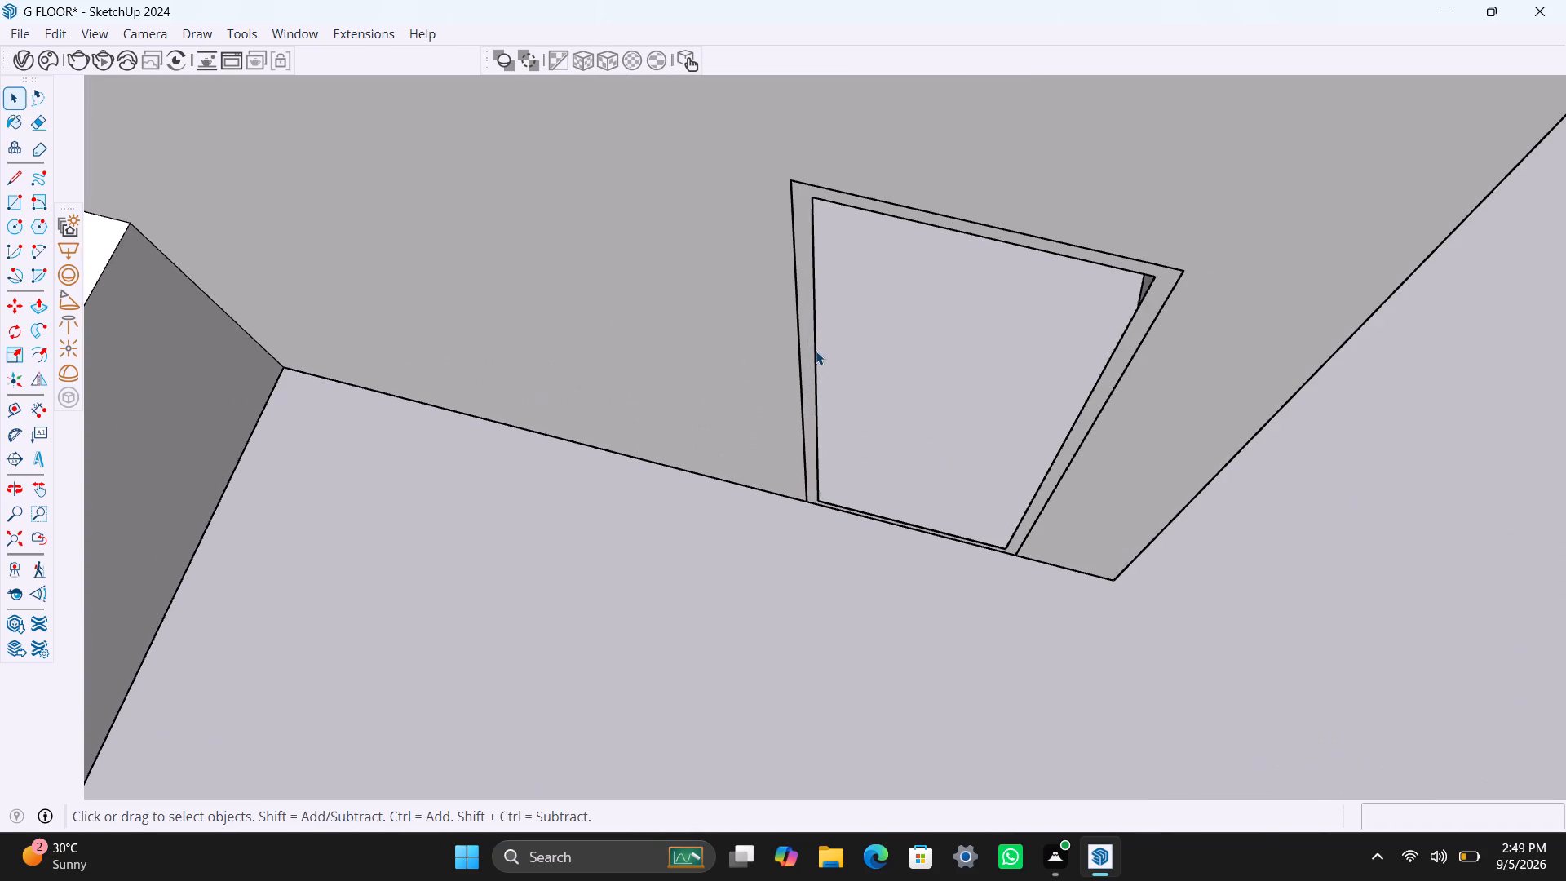
{"action": "left_click", "coordinate": [807, 274]}
{"action": "left_click", "coordinate": [806, 274]}
{"action": "scroll", "coordinate": [806, 276], "scroll_direction": "up", "scroll_amount": 3}
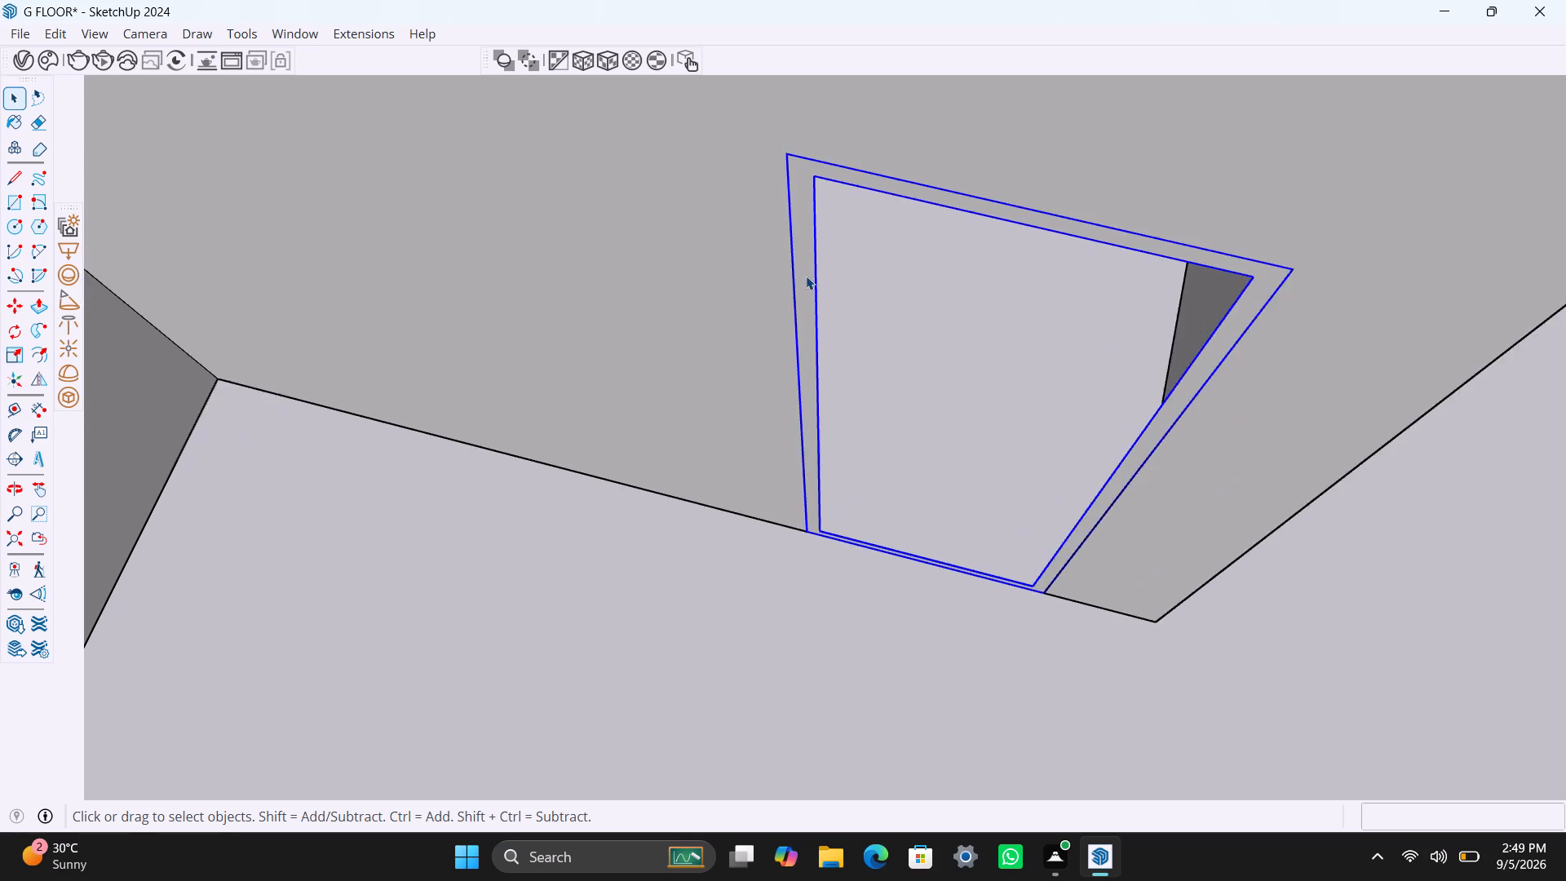
{"action": "triple_click", "coordinate": [806, 275]}
{"action": "left_click", "coordinate": [799, 285]}
{"action": "key", "text": "p"}
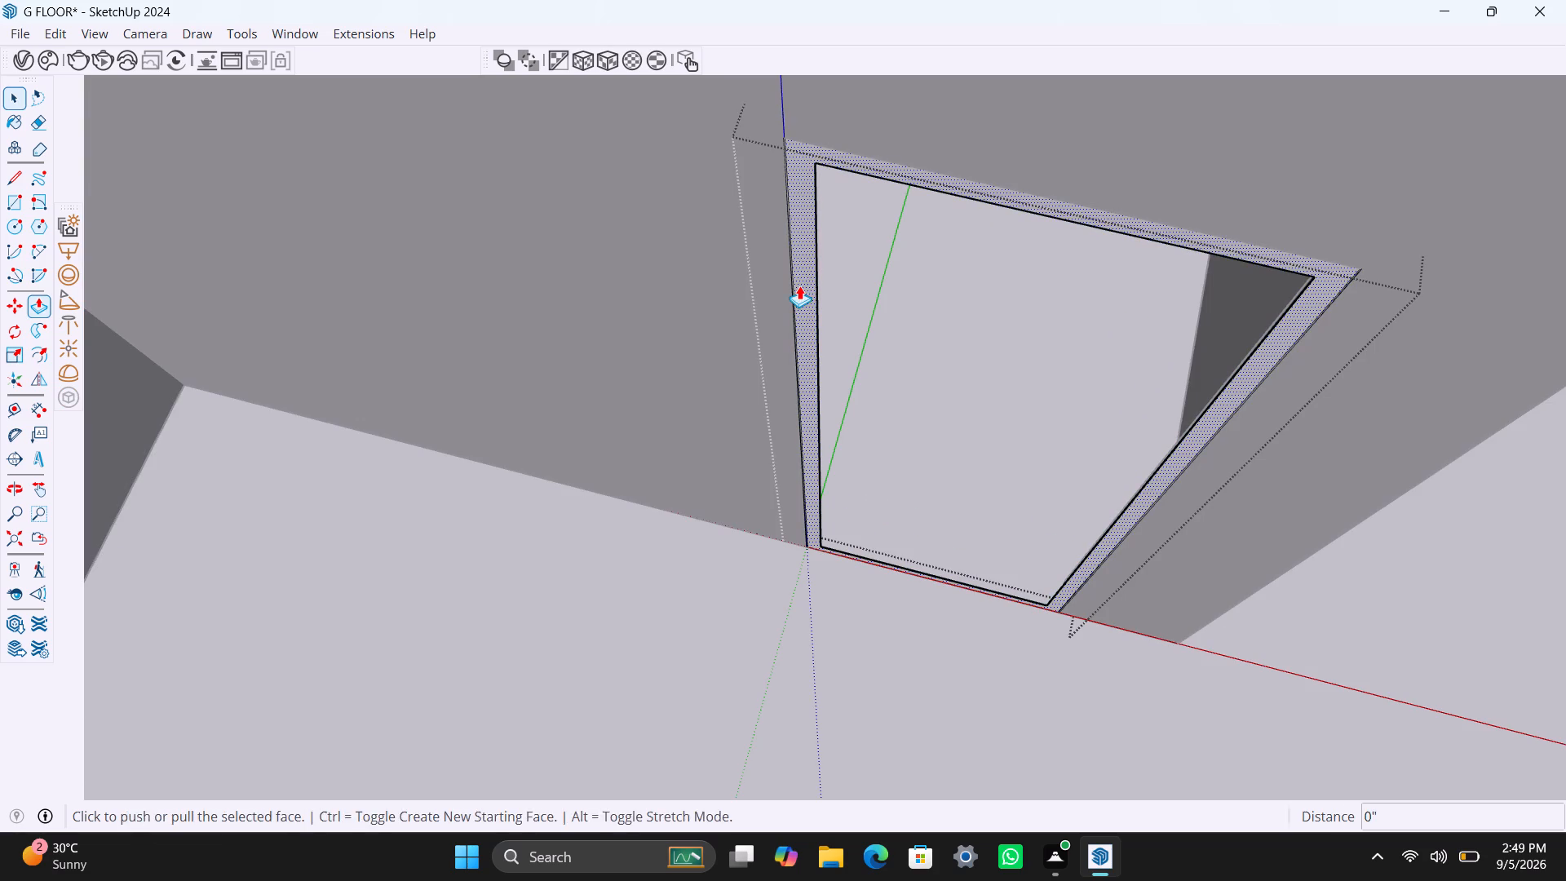
{"action": "left_click", "coordinate": [799, 286]}
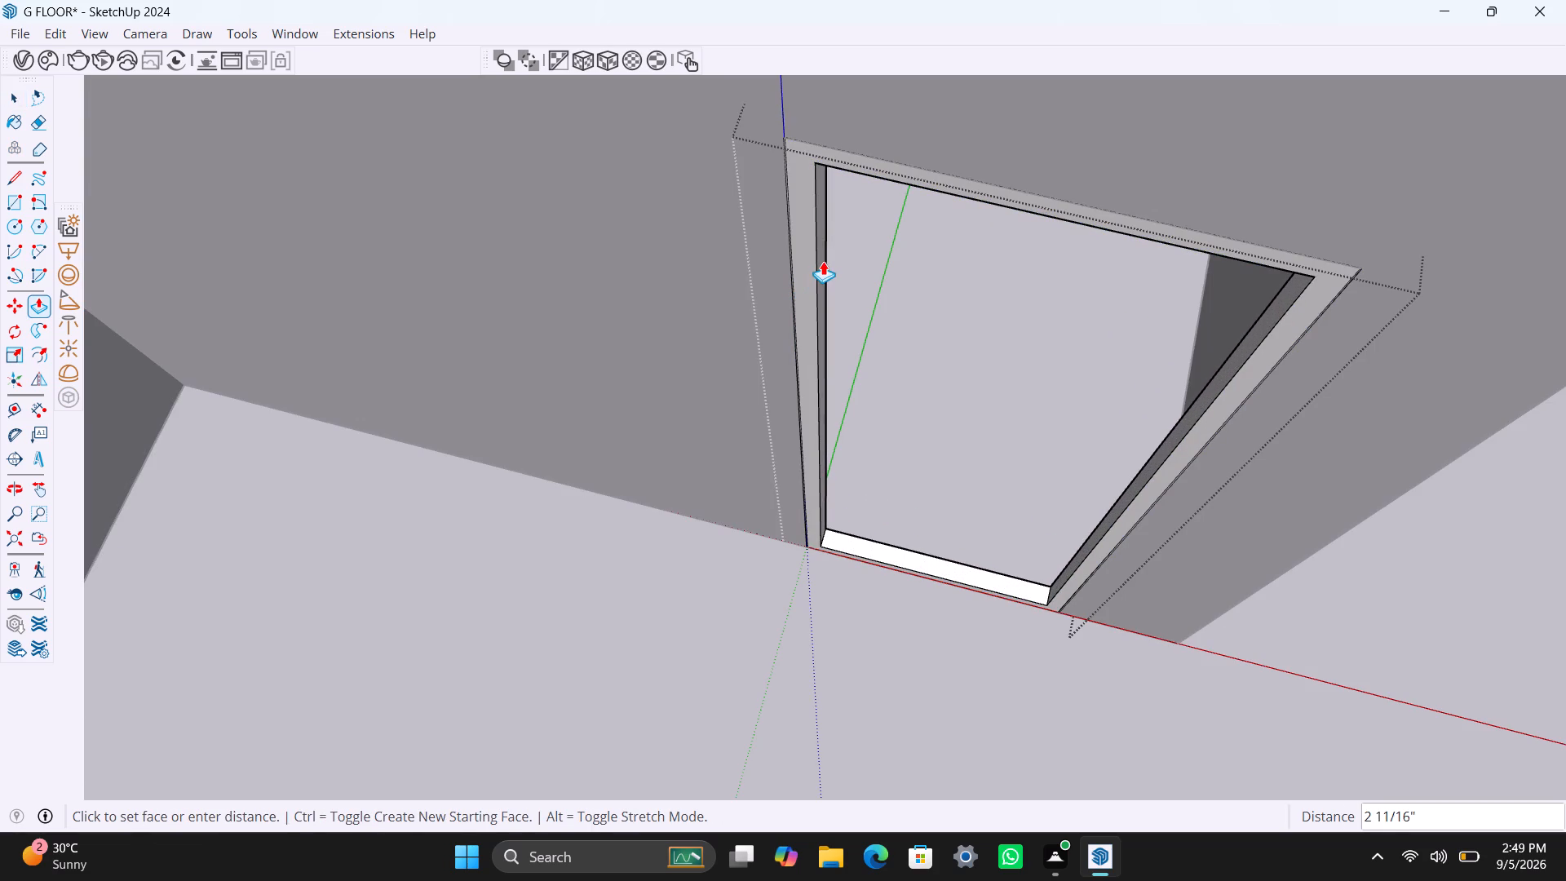
{"action": "type", "text": "2.5"}
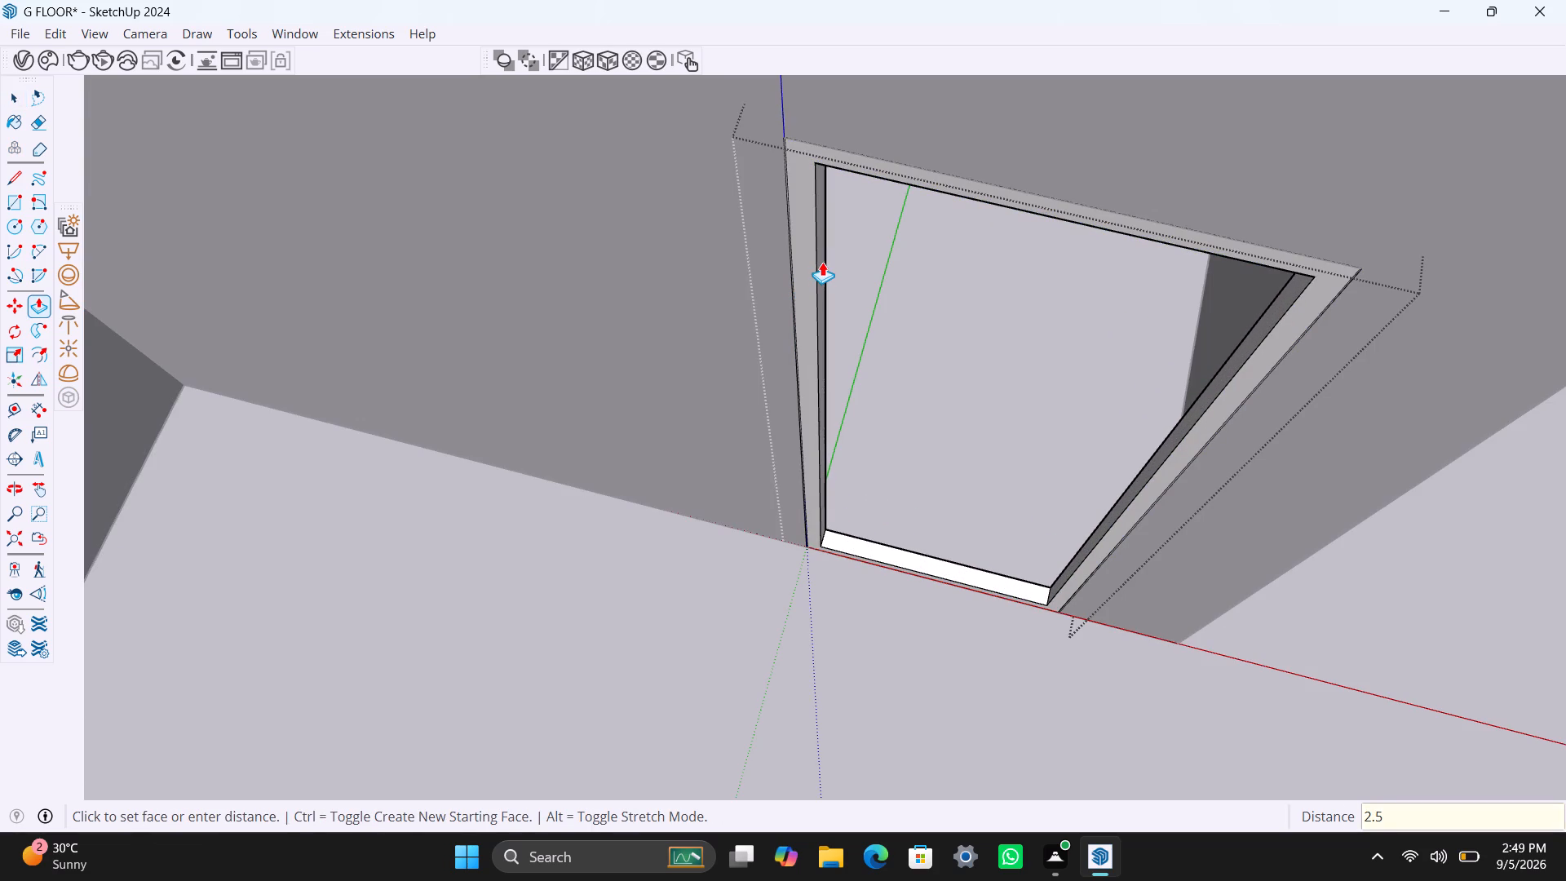
{"action": "key", "text": "shift+quotedbl"}
{"action": "key", "text": "Return"}
{"action": "key", "text": "space"}
Draw a rectangle filling the inside of the door frame and group it as the door panel.
{"action": "scroll", "coordinate": [741, 530], "scroll_direction": "down", "scroll_amount": 10}
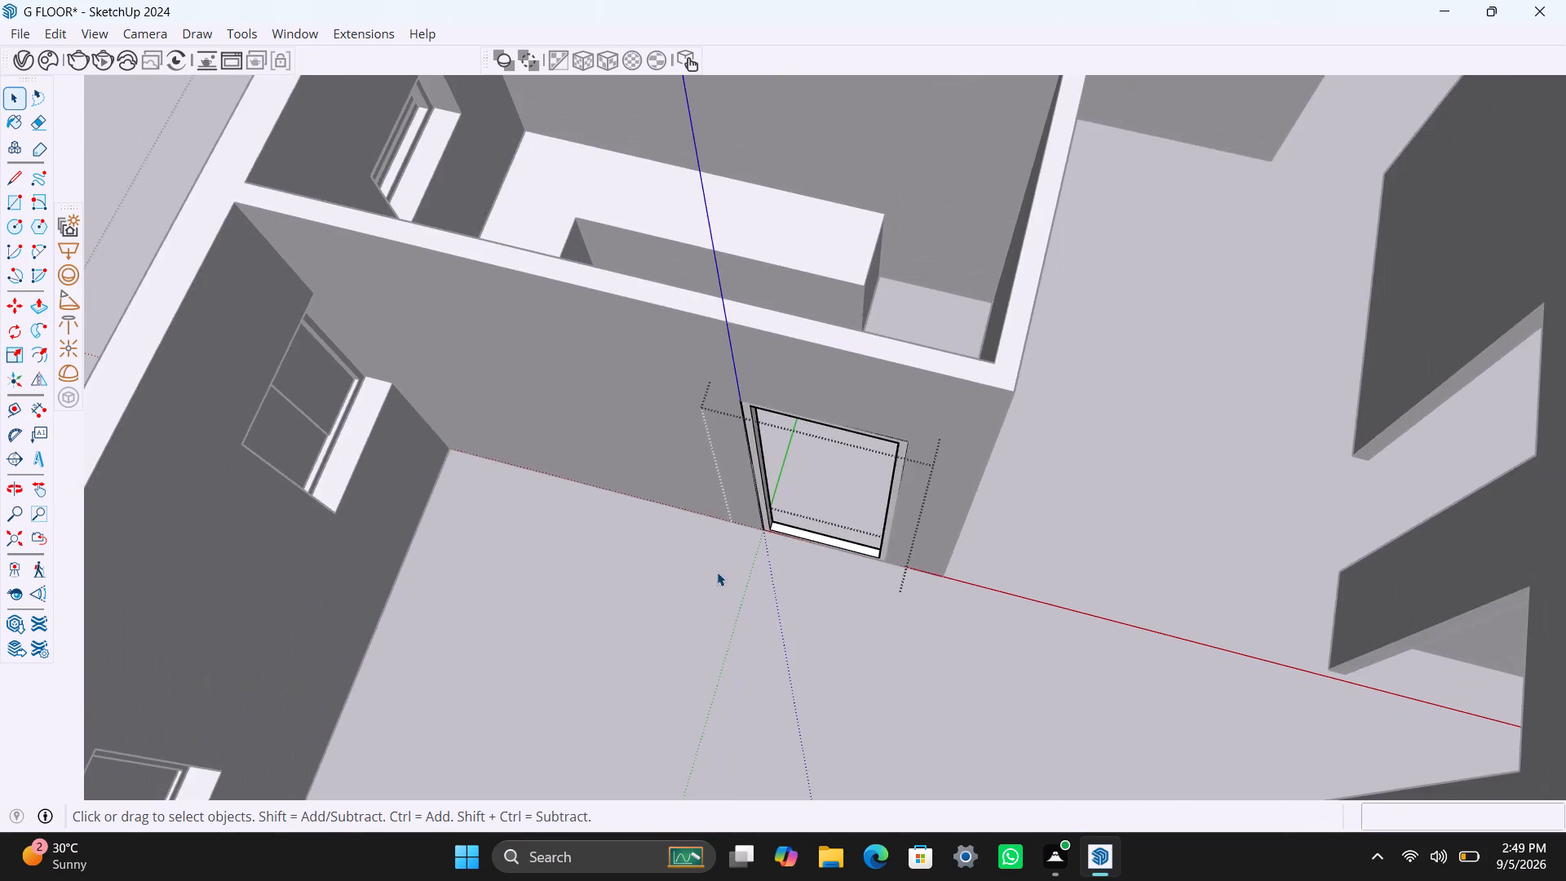
{"action": "middle_click_drag", "start_coordinate": [731, 564], "coordinate": [845, 498]}
{"action": "scroll", "coordinate": [804, 385], "scroll_direction": "up", "scroll_amount": 6}
{"action": "middle_click_drag", "start_coordinate": [777, 369], "coordinate": [742, 314]}
{"action": "key", "text": "r"}
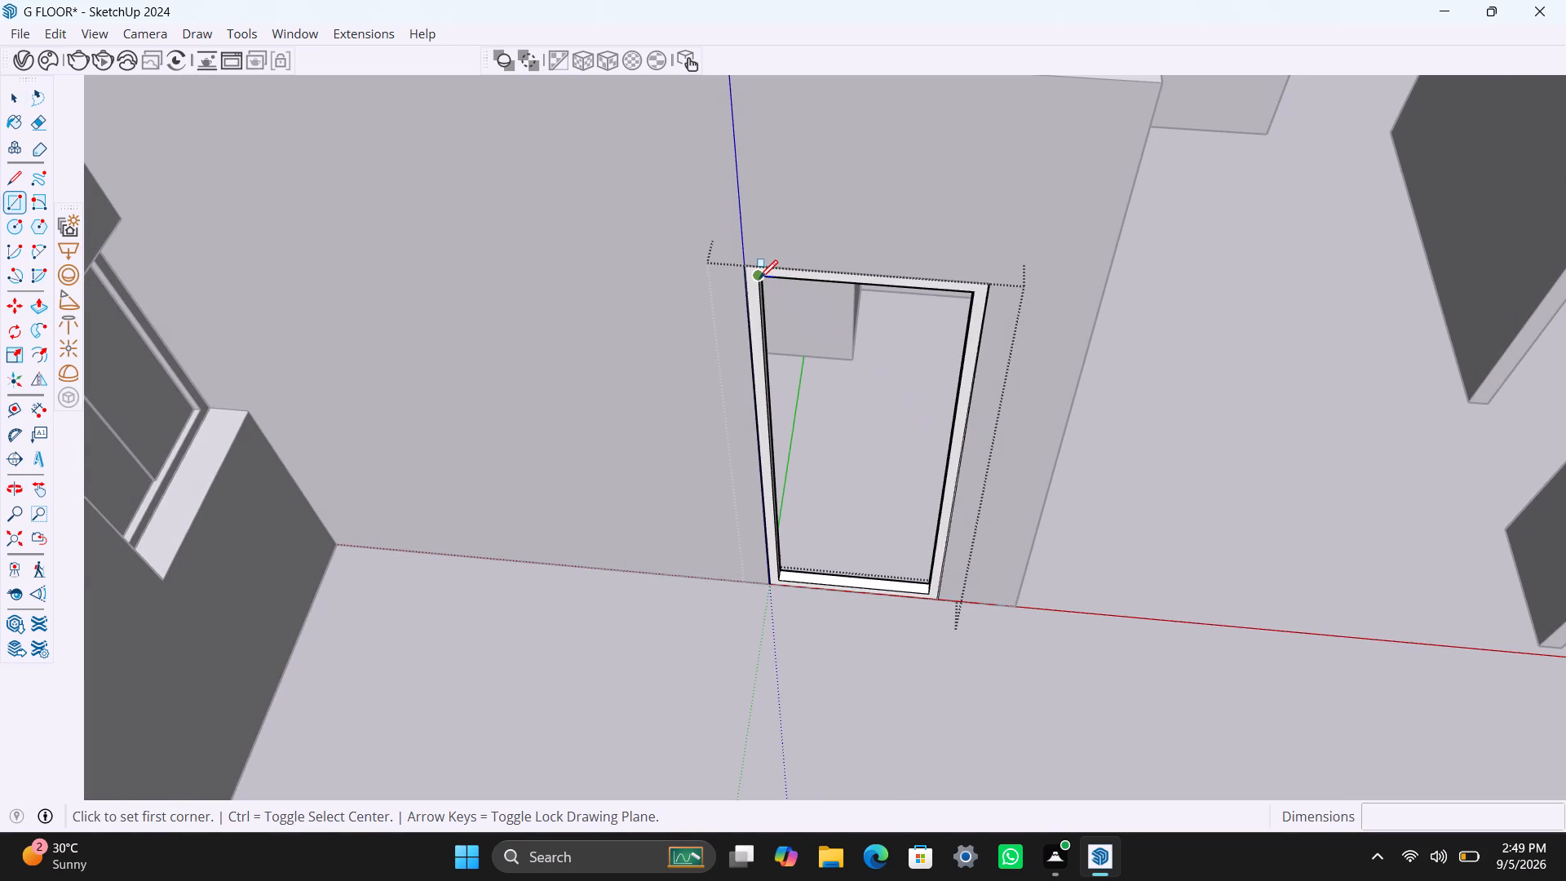
{"action": "left_click", "coordinate": [759, 278]}
{"action": "left_click", "coordinate": [929, 591]}
{"action": "key", "text": "space"}
{"action": "double_click", "coordinate": [856, 494]}
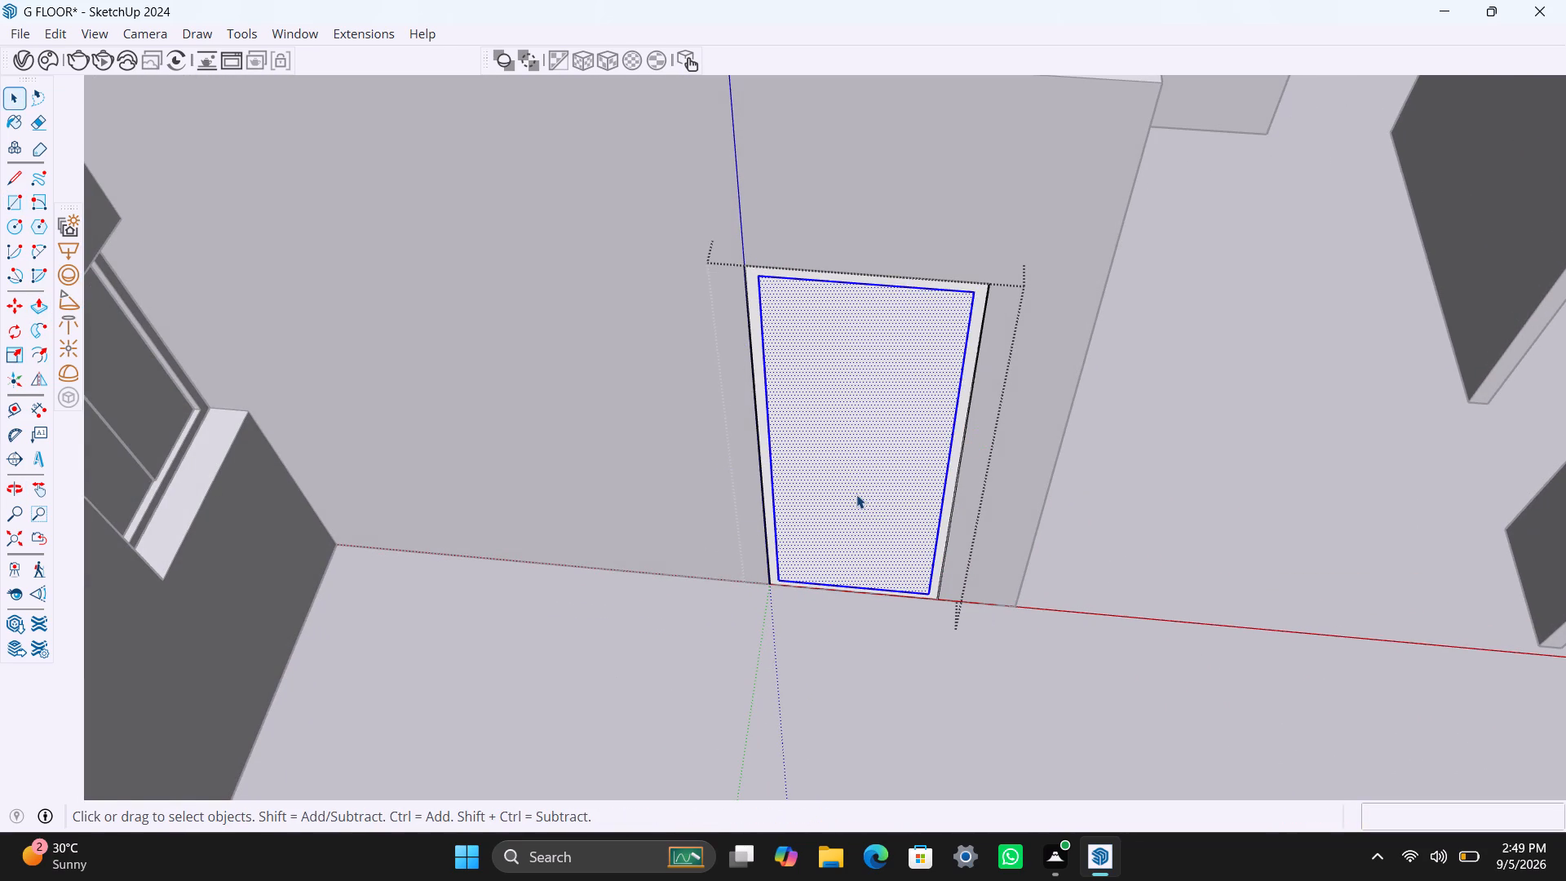
{"action": "right_click", "coordinate": [855, 494]}
{"action": "left_click", "coordinate": [937, 206]}
Inside the door panel group, extrude the panel face 18 mm.
{"action": "triple_click", "coordinate": [844, 437]}
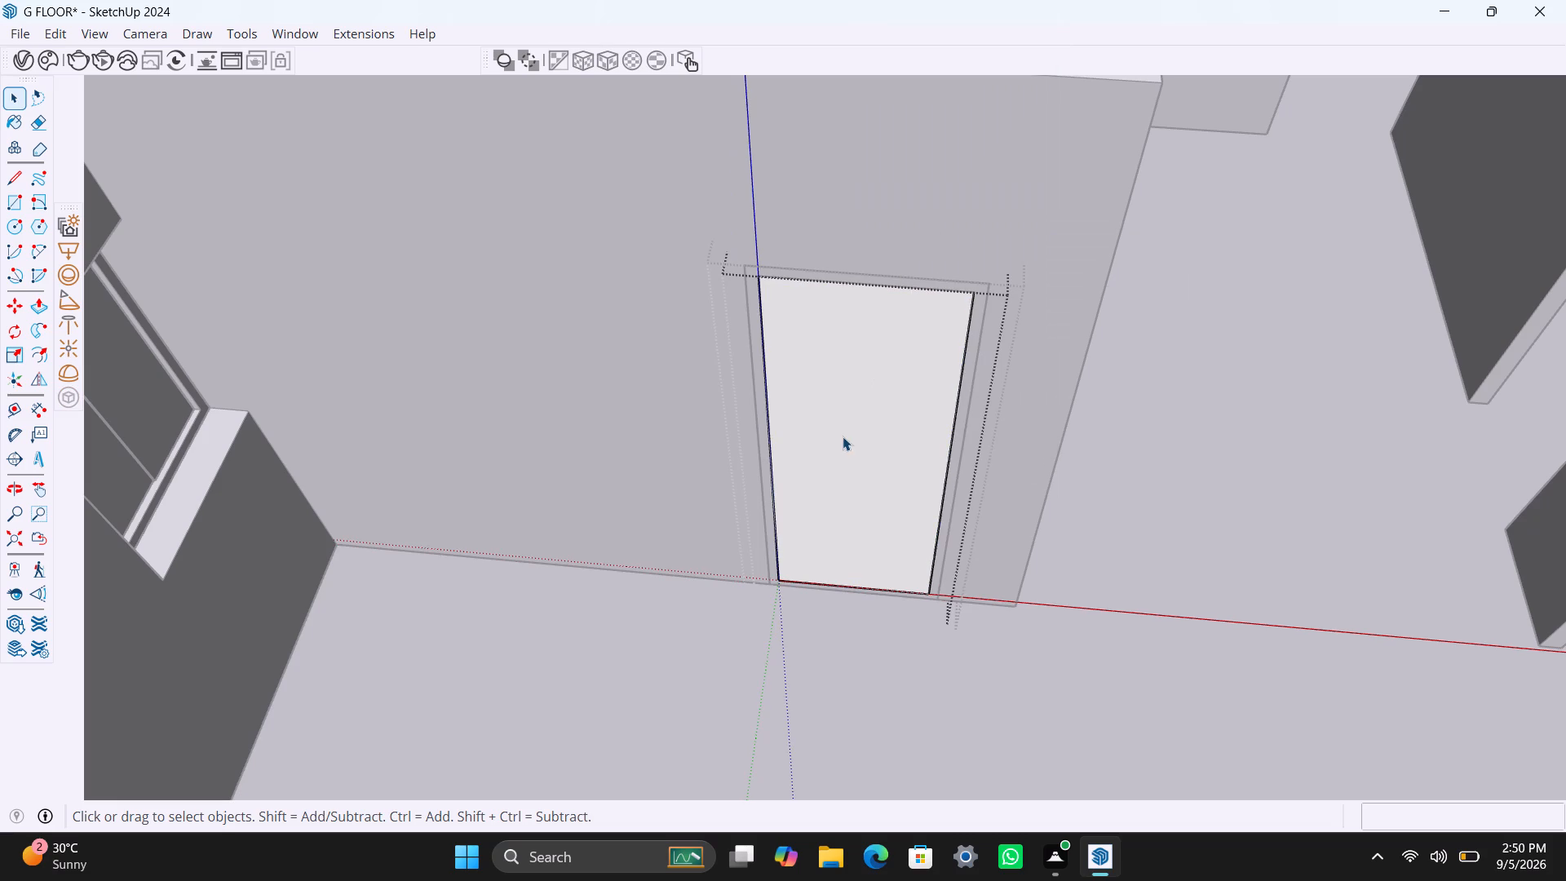
{"action": "key", "text": "p"}
{"action": "left_click", "coordinate": [842, 436]}
{"action": "type", "text": "18m"}
{"action": "key", "text": "m"}
{"action": "key", "text": "Return"}
{"action": "key", "text": "space"}
Draw a vertical handle rectangle about 1 1/2" by 8 3/4" near the door panel's edge at mid-height and group it.
{"action": "key", "text": "r"}
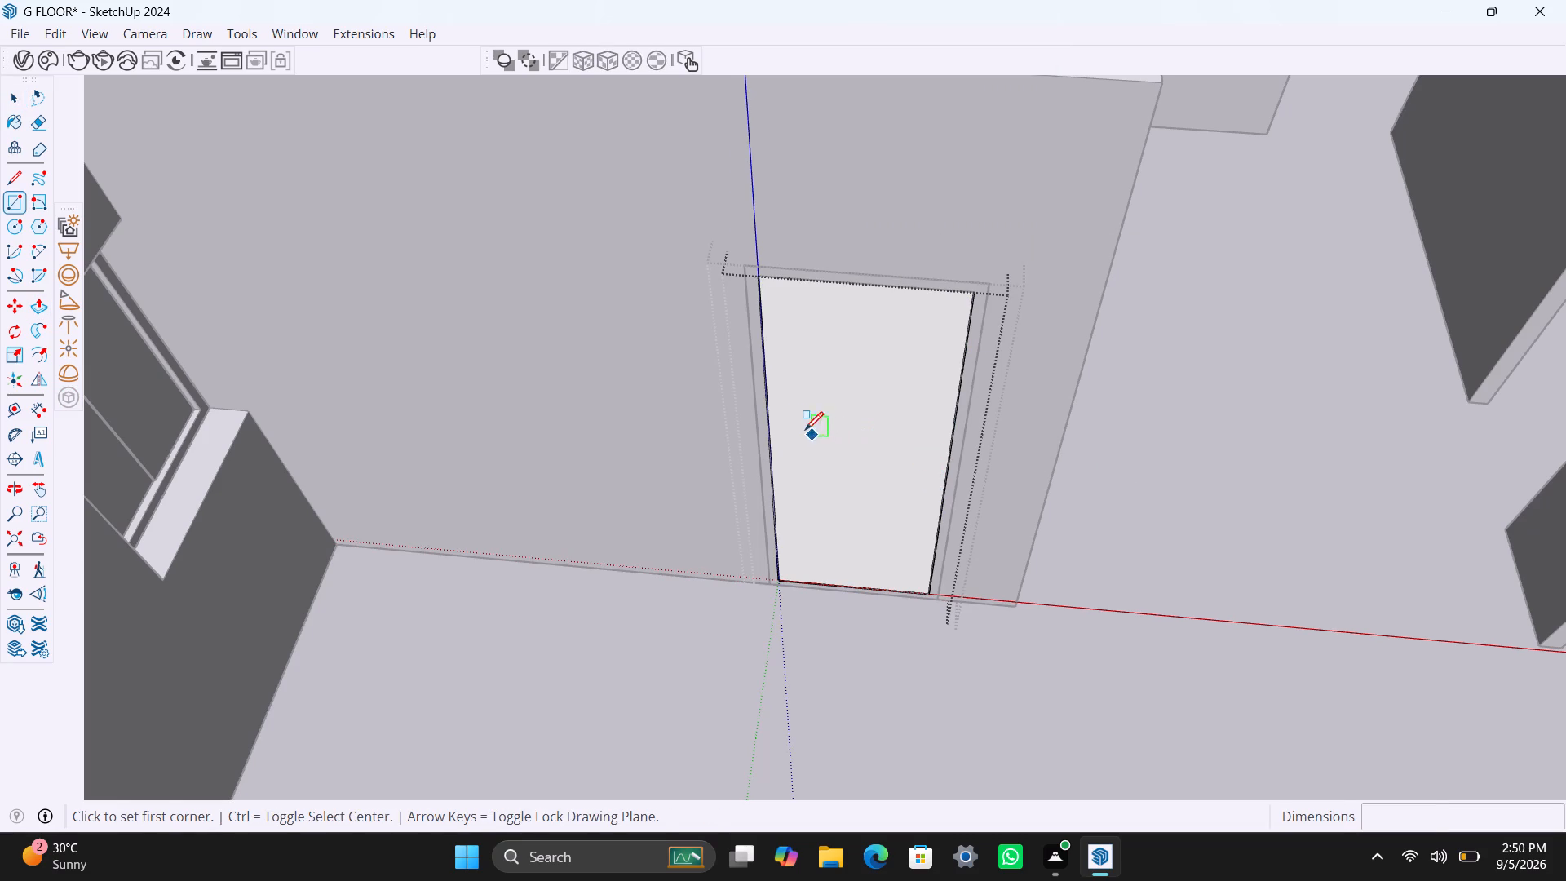
{"action": "left_click", "coordinate": [791, 423]}
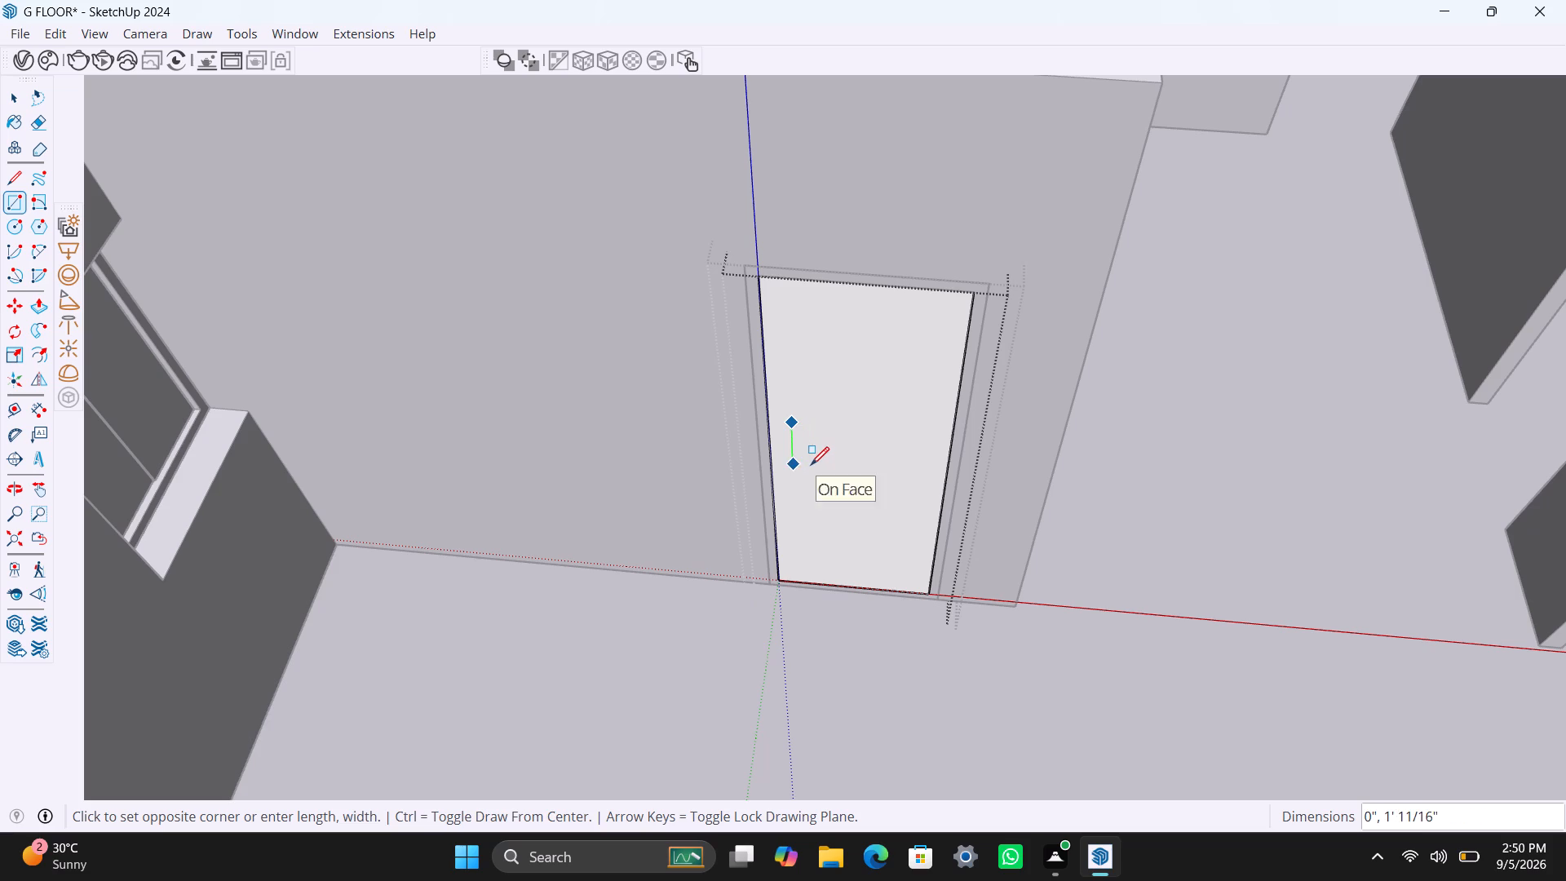
{"action": "scroll", "coordinate": [801, 464], "scroll_direction": "up", "scroll_amount": 5}
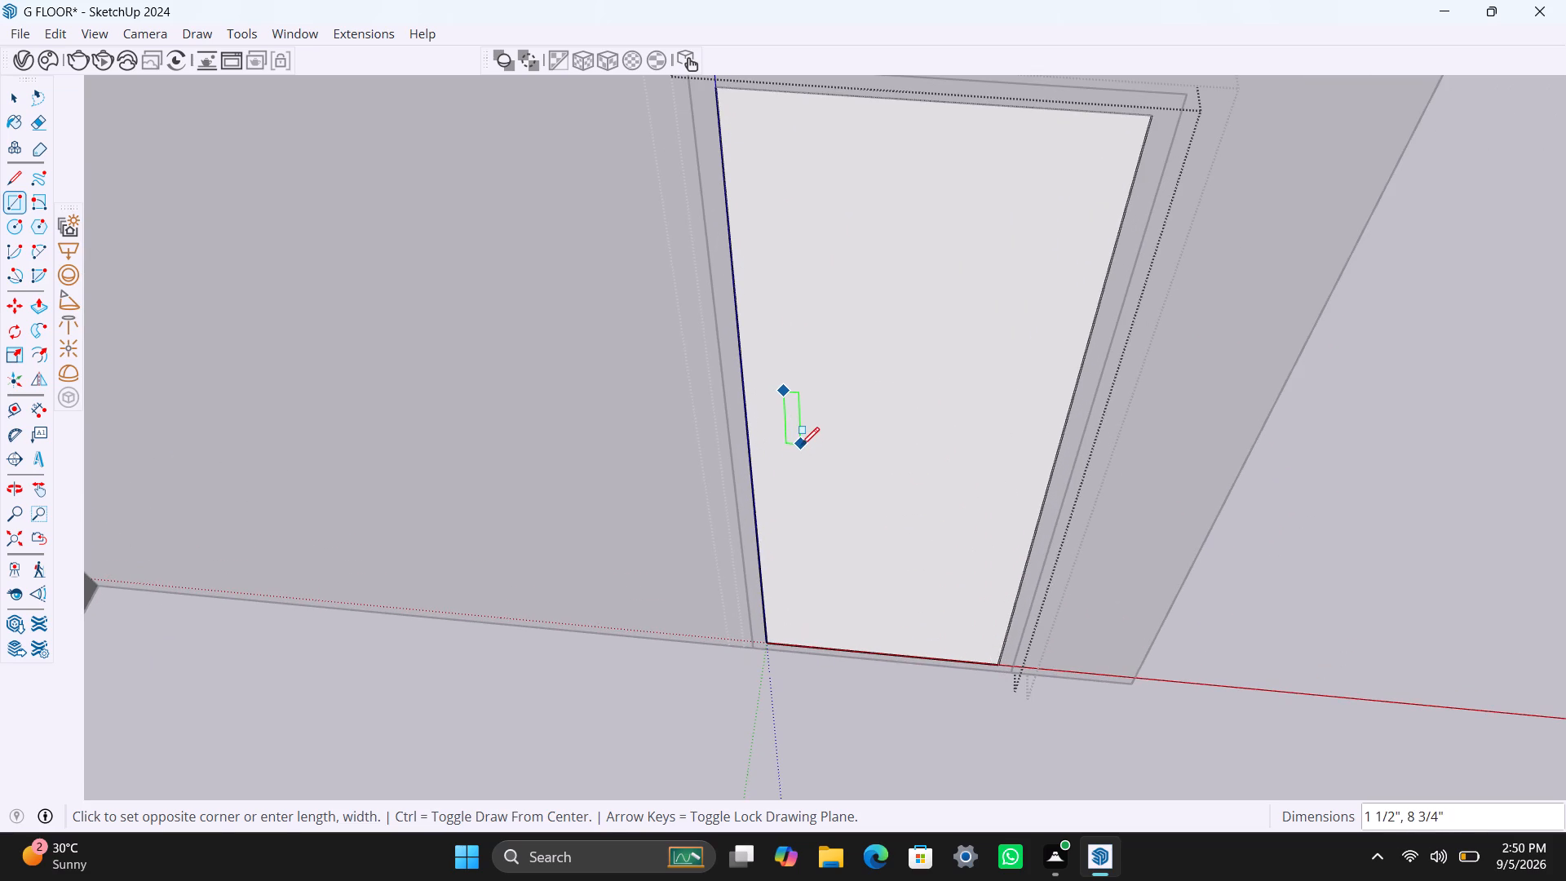
{"action": "left_click", "coordinate": [801, 445]}
{"action": "key", "text": "space"}
{"action": "double_click", "coordinate": [792, 427]}
{"action": "right_click", "coordinate": [791, 427]}
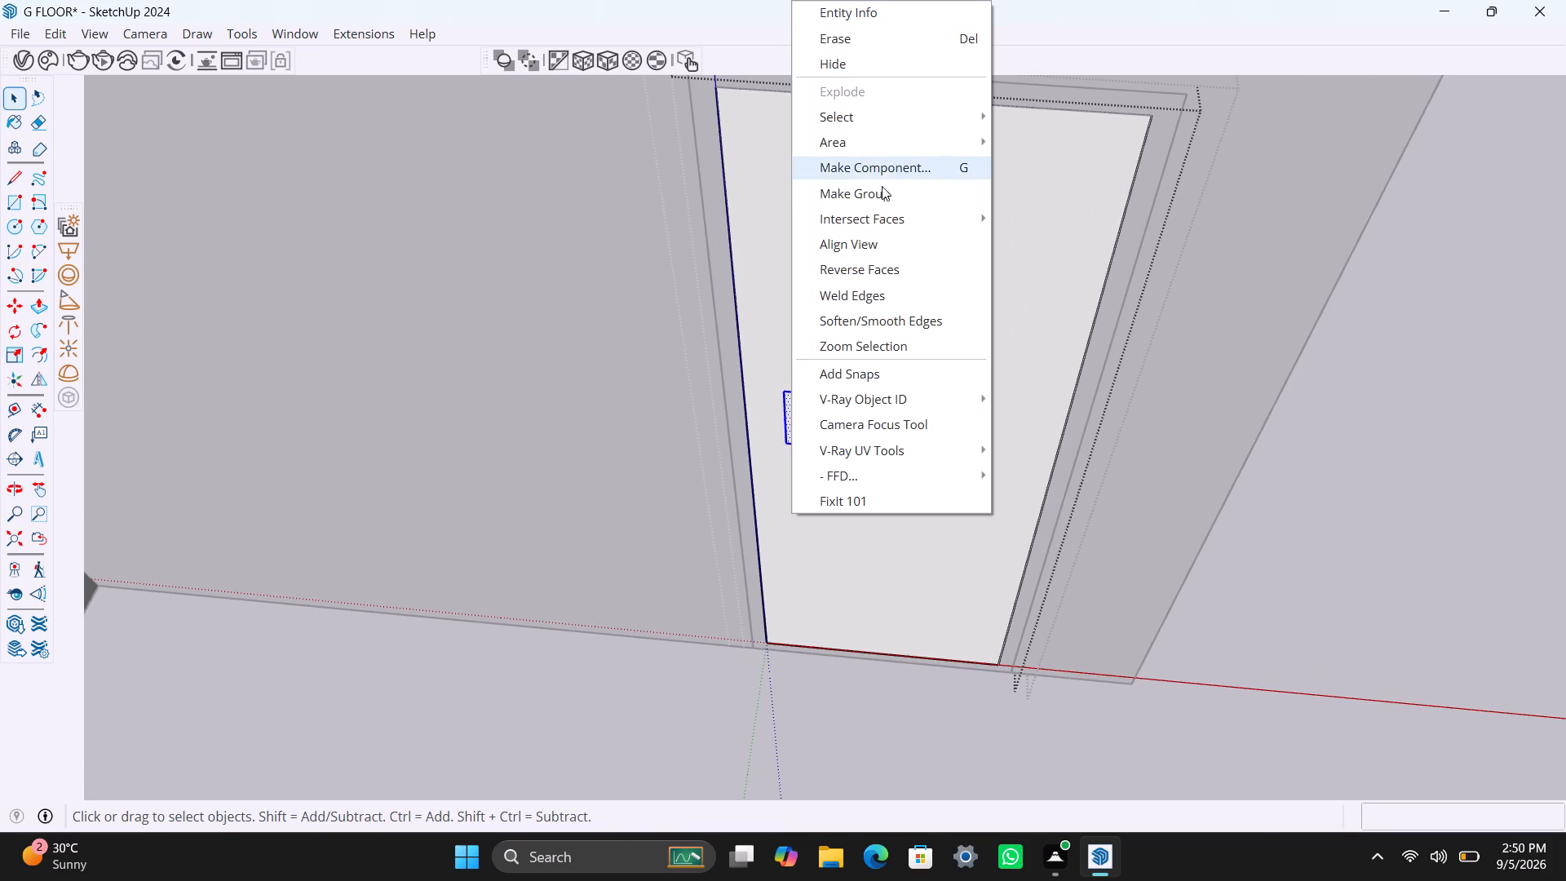
{"action": "left_click", "coordinate": [878, 195]}
Extrude the handle face about 7/16" out from the door panel, and exit the nested door groups.
{"action": "triple_click", "coordinate": [794, 410]}
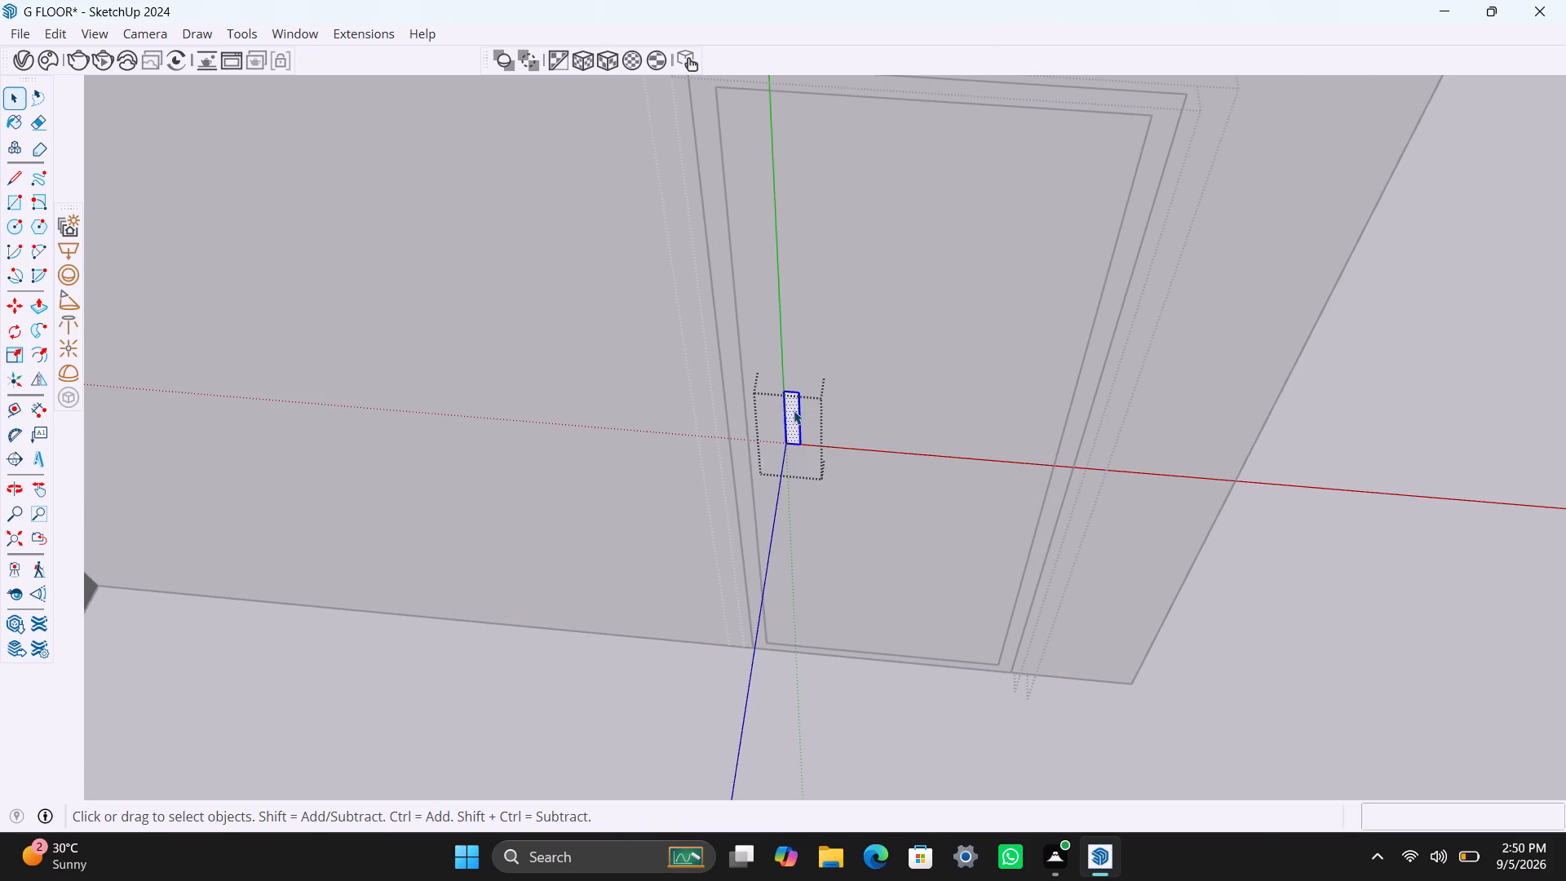
{"action": "key", "text": "p"}
{"action": "left_click", "coordinate": [794, 409]}
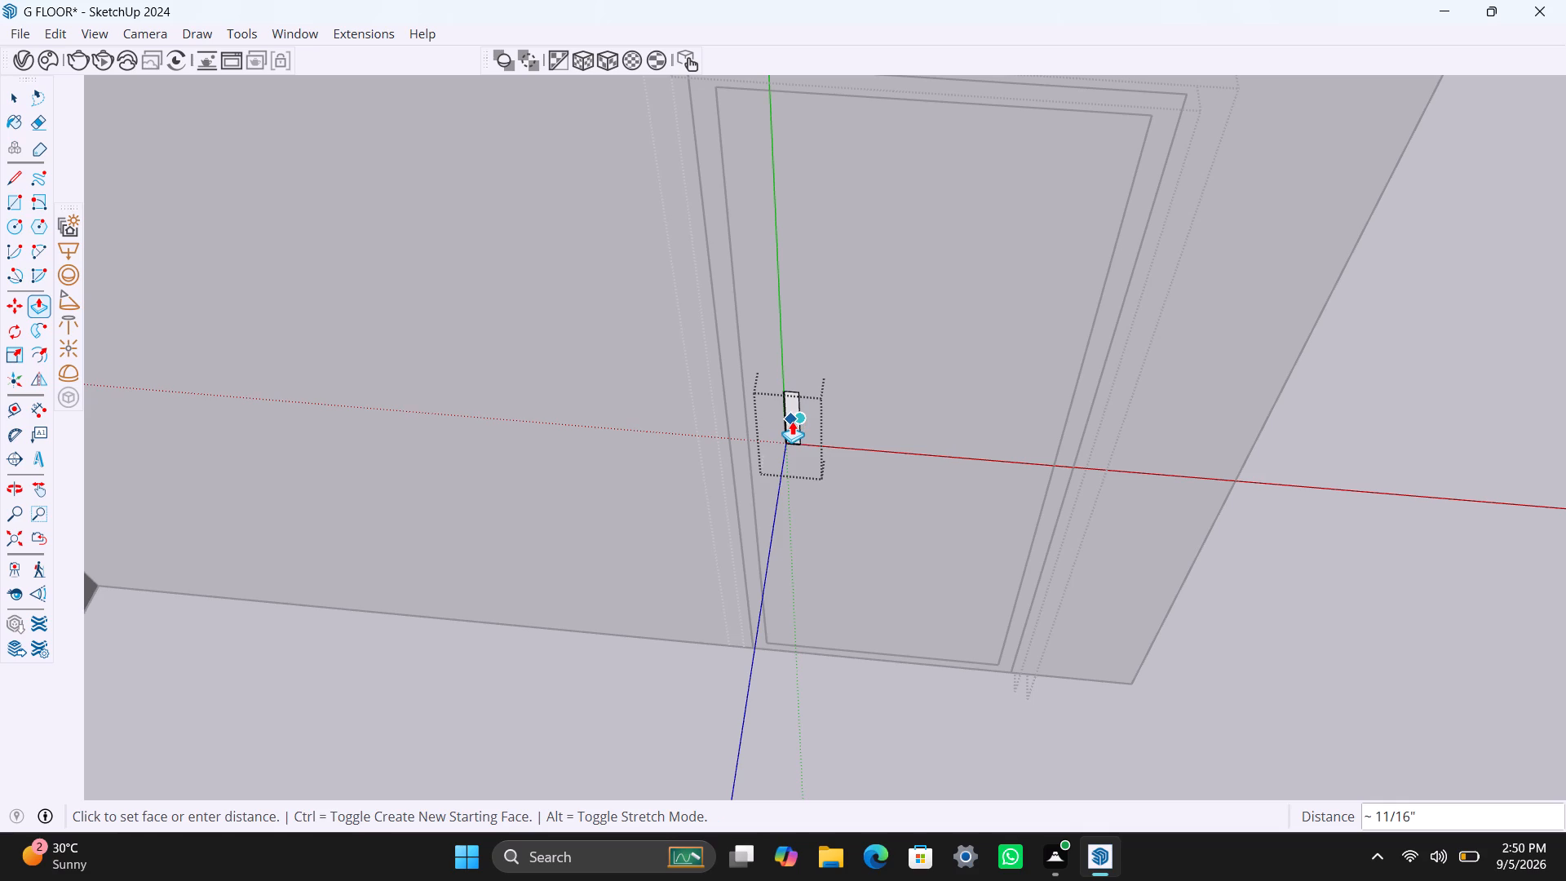
{"action": "left_click", "coordinate": [787, 408]}
{"action": "key", "text": "ctrl+z"}
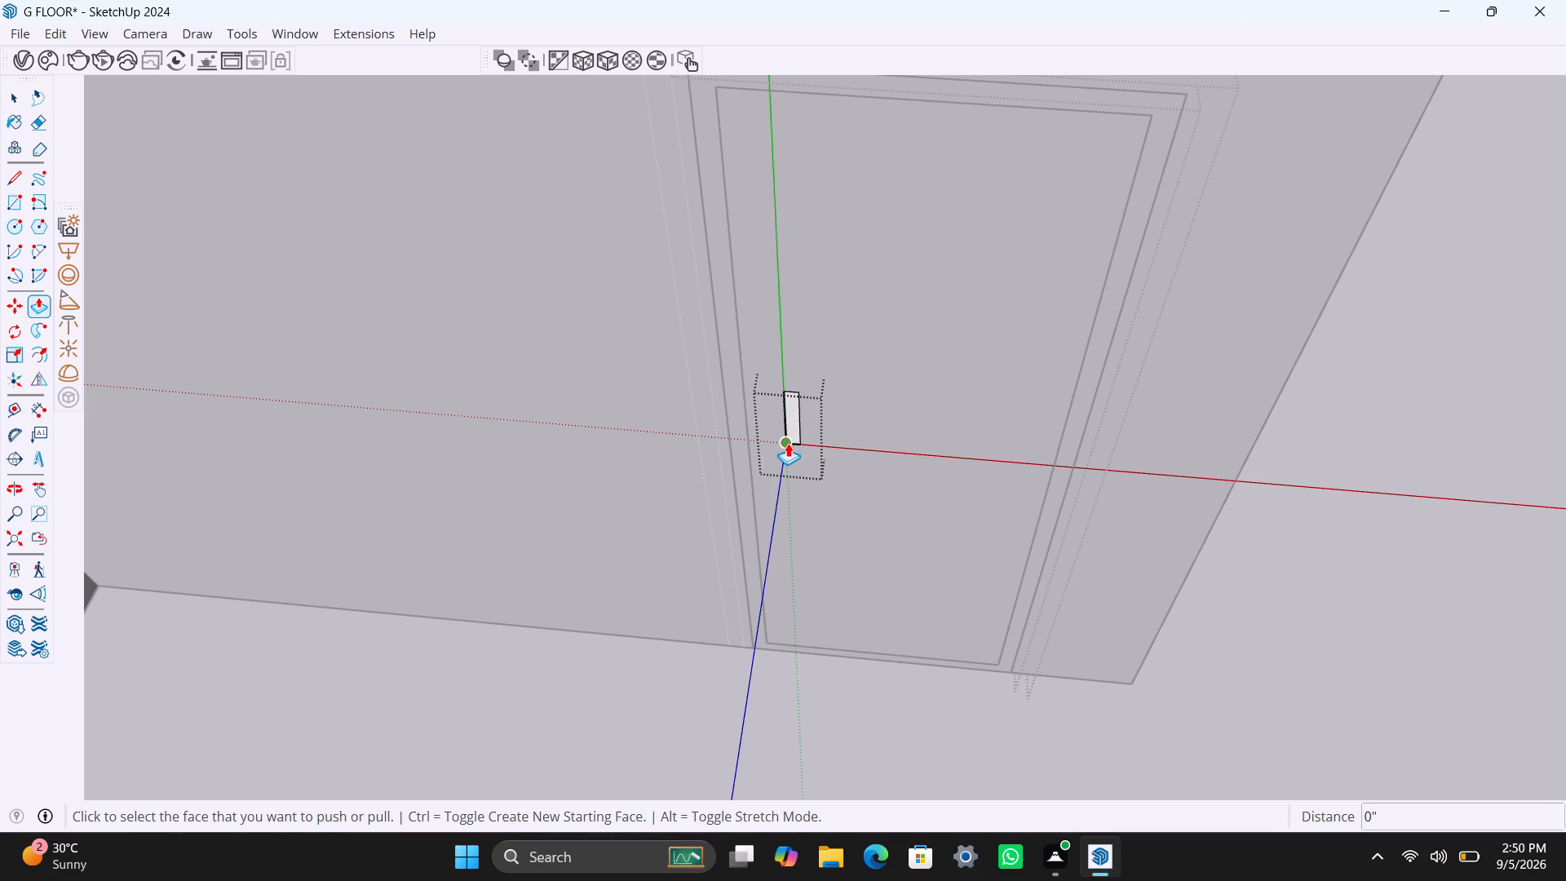
{"action": "left_click", "coordinate": [791, 428]}
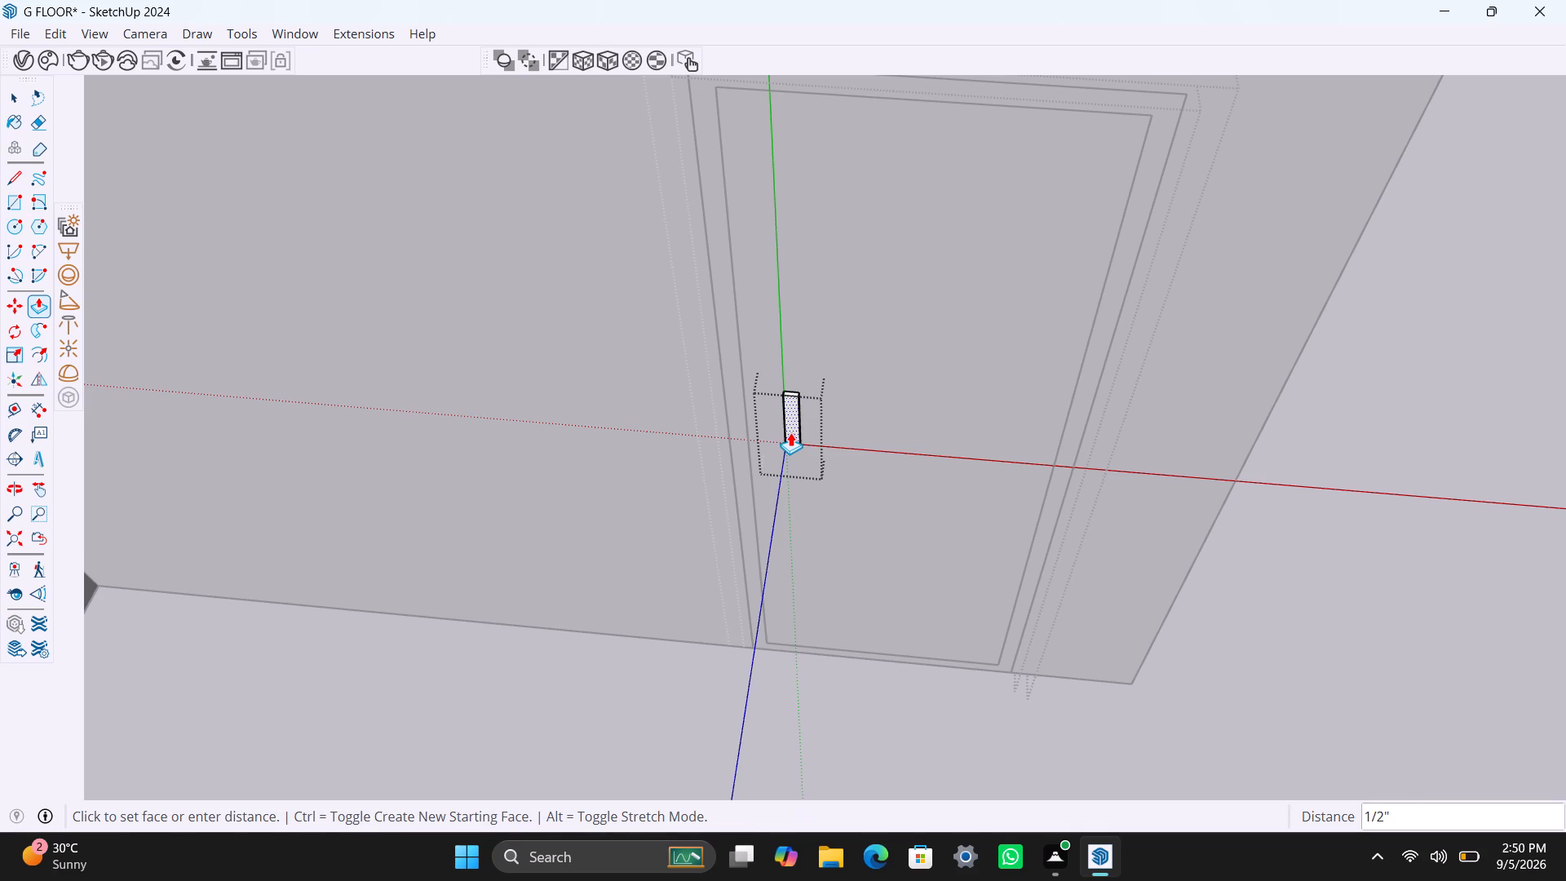
{"action": "scroll", "coordinate": [790, 432], "scroll_direction": "up", "scroll_amount": 4}
{"action": "left_click", "coordinate": [790, 430]}
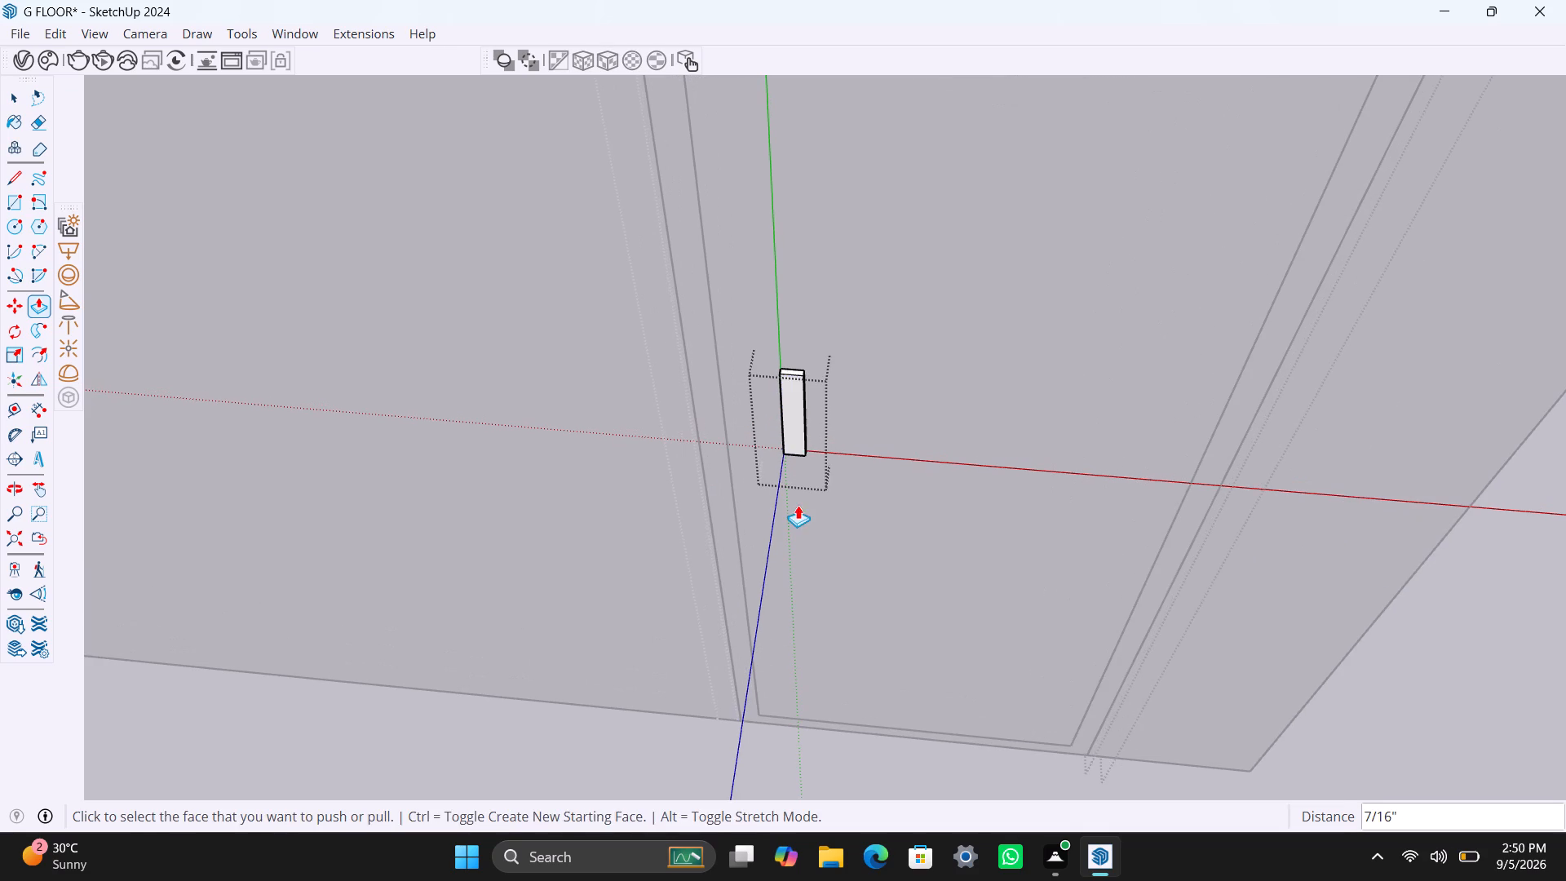
{"action": "key", "text": "space"}
{"action": "scroll", "coordinate": [697, 529], "scroll_direction": "down", "scroll_amount": 16}
{"action": "left_click", "coordinate": [937, 527]}
{"action": "scroll", "coordinate": [830, 603], "scroll_direction": "down", "scroll_amount": 3}
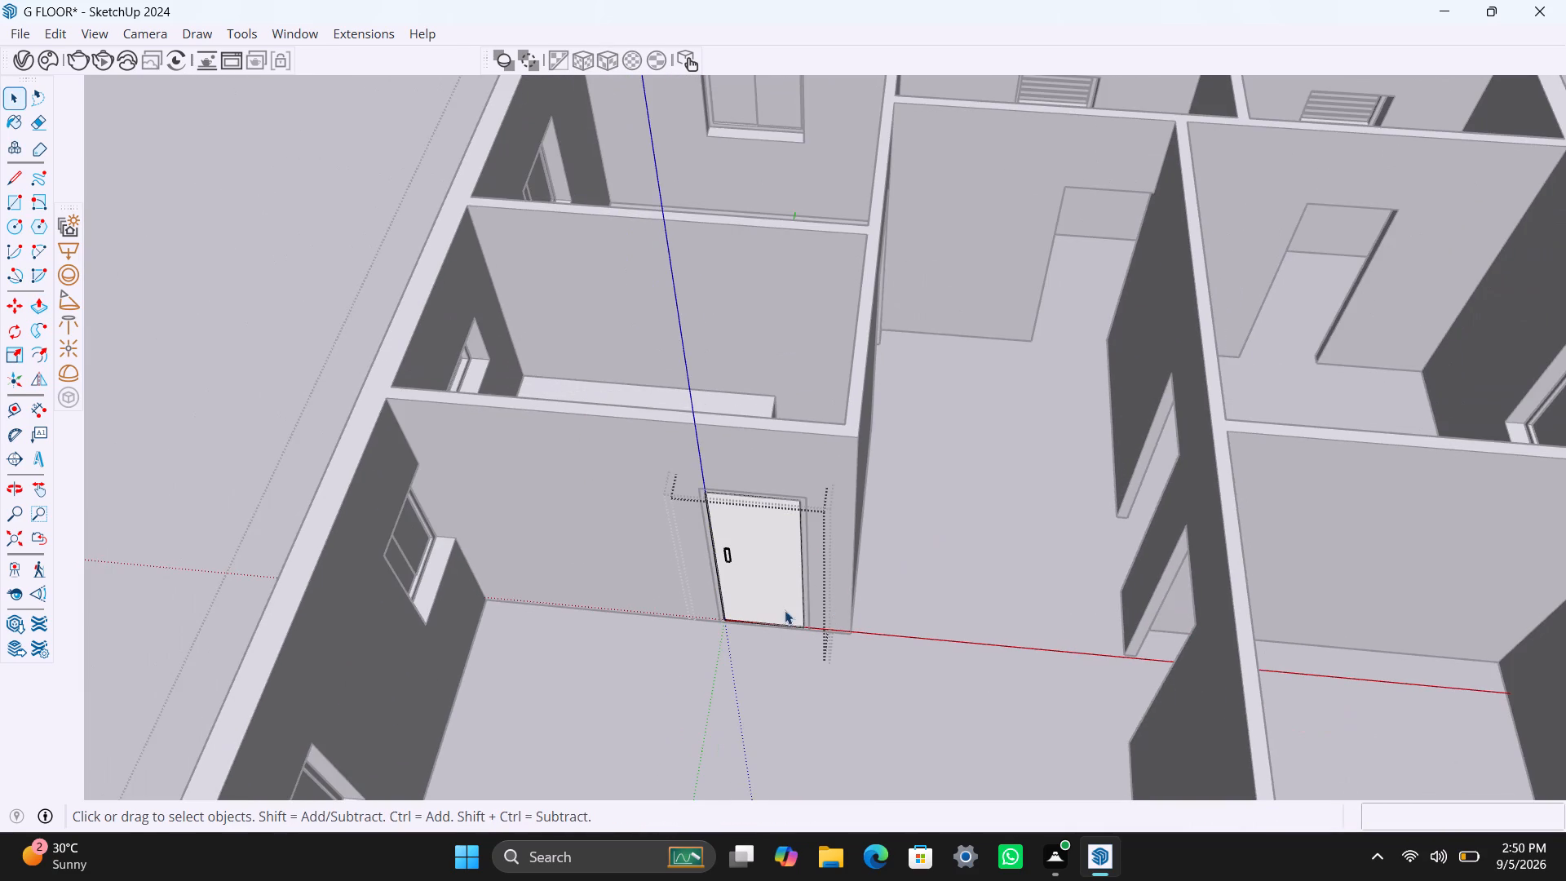
{"action": "scroll", "coordinate": [805, 626], "scroll_direction": "down", "scroll_amount": 9}
{"action": "middle_click_drag", "start_coordinate": [793, 657], "coordinate": [1290, 714]}
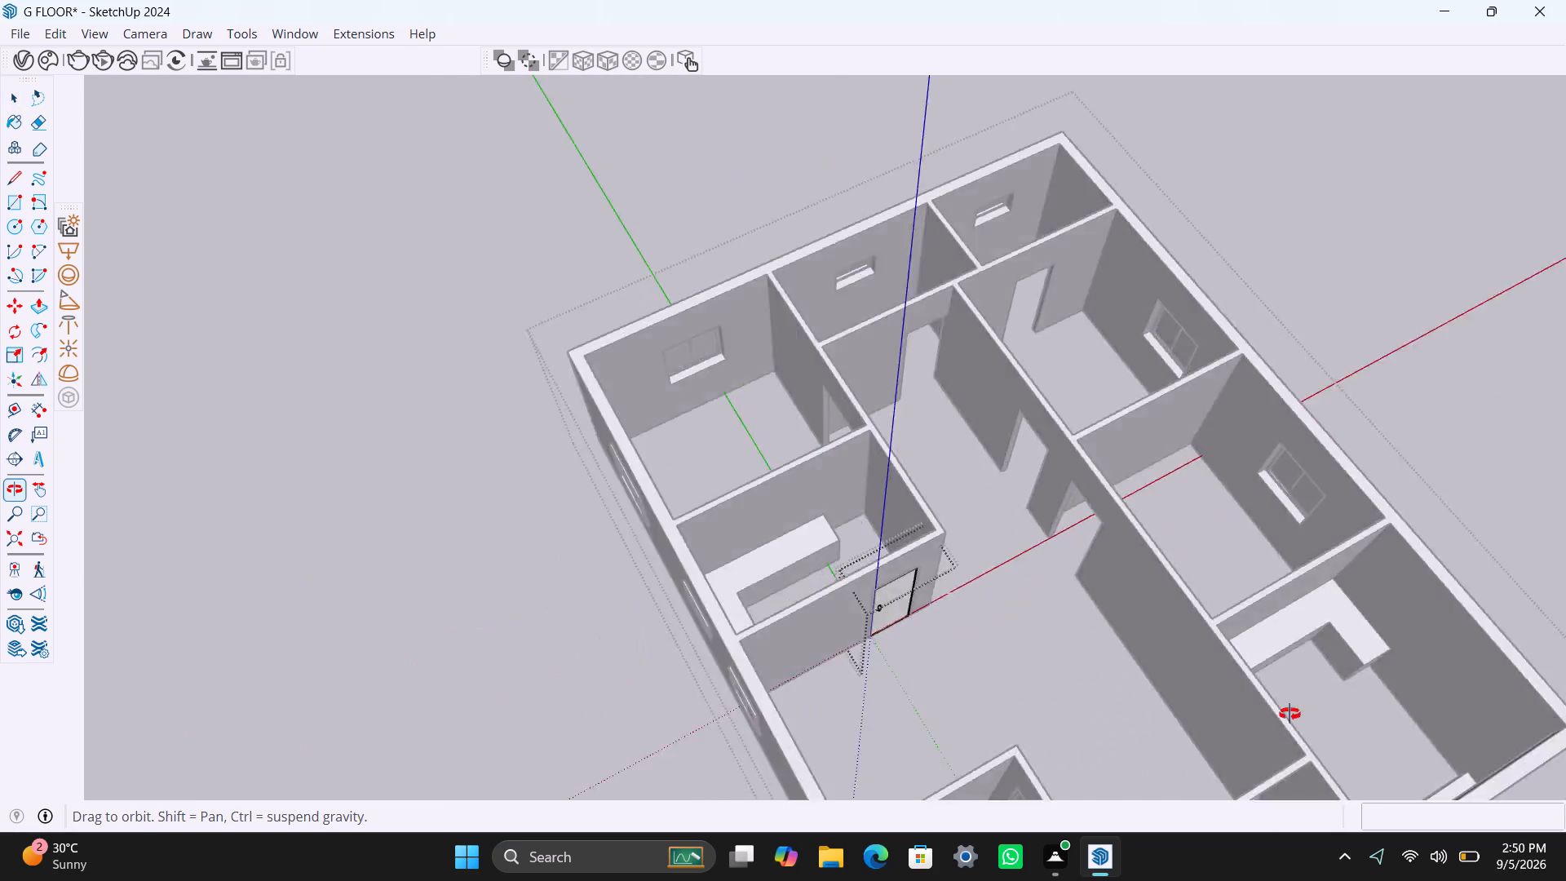
{"action": "middle_click_drag", "start_coordinate": [1290, 714], "coordinate": [1298, 711]}
{"action": "scroll", "coordinate": [1115, 470], "scroll_direction": "up", "scroll_amount": 3}
{"action": "left_click", "coordinate": [1061, 537]}
{"action": "left_click", "coordinate": [1034, 612]}
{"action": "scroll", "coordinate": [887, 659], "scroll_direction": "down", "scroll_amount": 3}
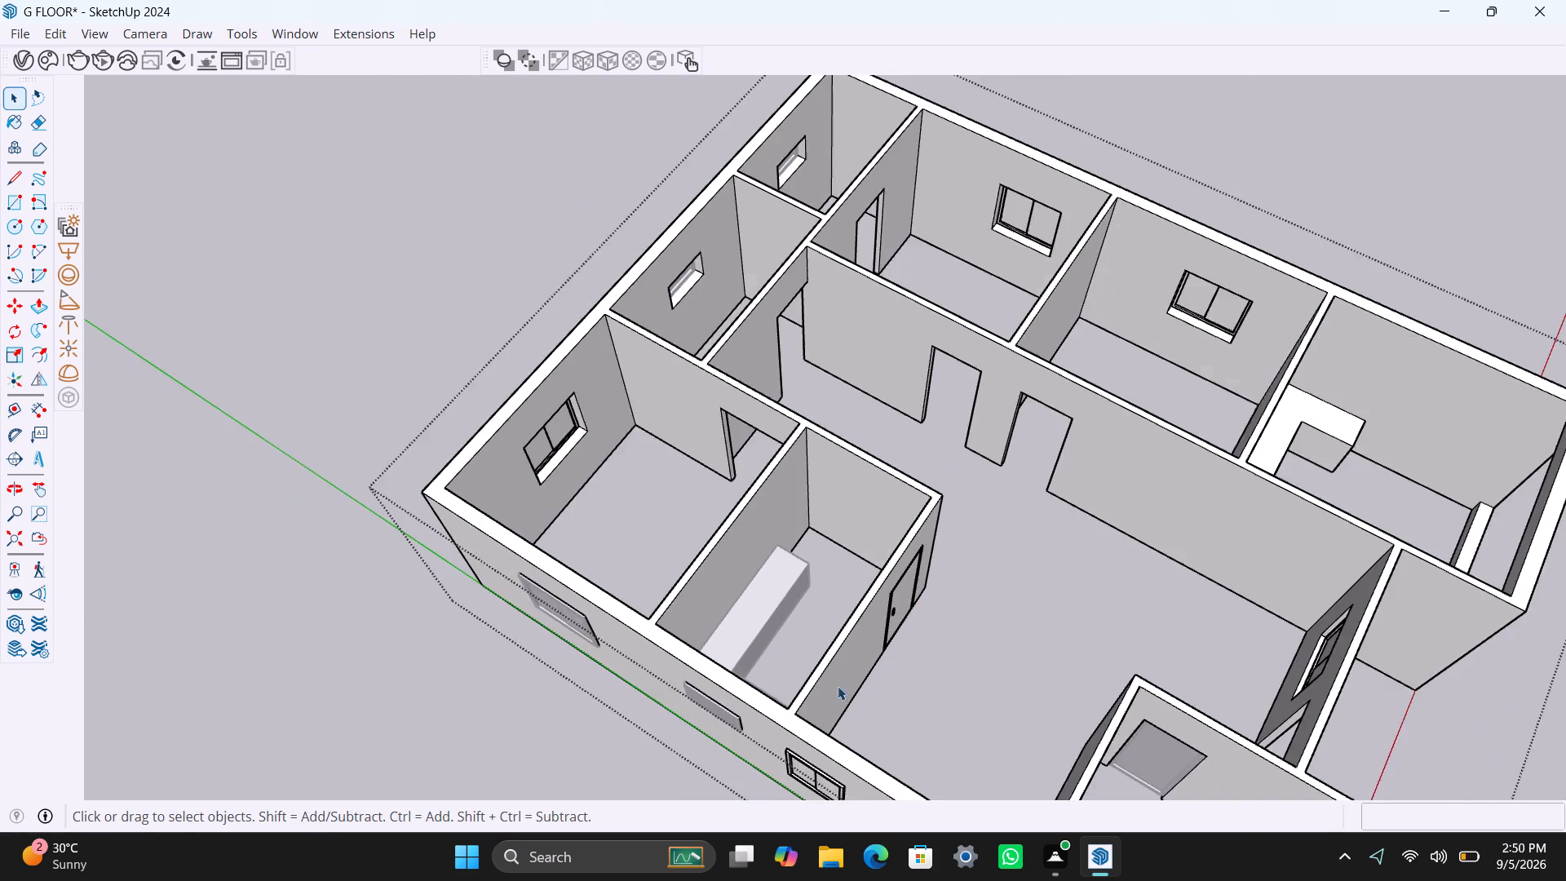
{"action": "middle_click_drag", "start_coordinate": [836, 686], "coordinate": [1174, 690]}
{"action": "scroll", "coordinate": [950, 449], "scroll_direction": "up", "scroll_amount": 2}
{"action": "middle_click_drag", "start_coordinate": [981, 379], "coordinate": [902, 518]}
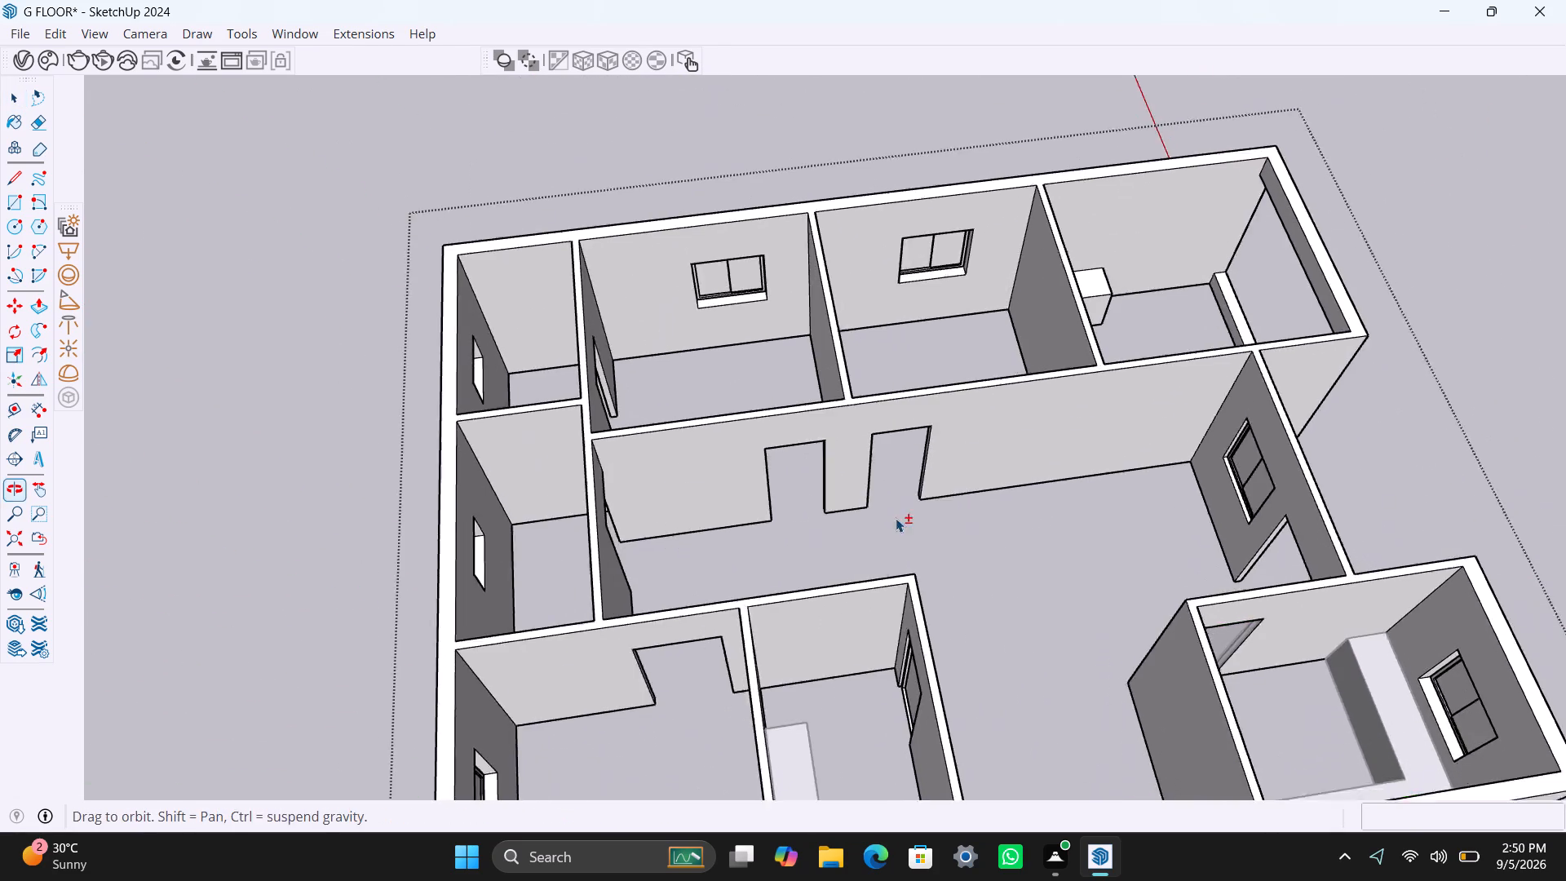
Draw a rectangle filling the right-hand one of the two adjacent doorways in the long hall wall and group it.
{"action": "scroll", "coordinate": [863, 489], "scroll_direction": "up", "scroll_amount": 3}
{"action": "middle_click_drag", "start_coordinate": [922, 498], "coordinate": [858, 498]}
{"action": "scroll", "coordinate": [816, 428], "scroll_direction": "up", "scroll_amount": 3}
{"action": "middle_click_drag", "start_coordinate": [809, 462], "coordinate": [790, 418]}
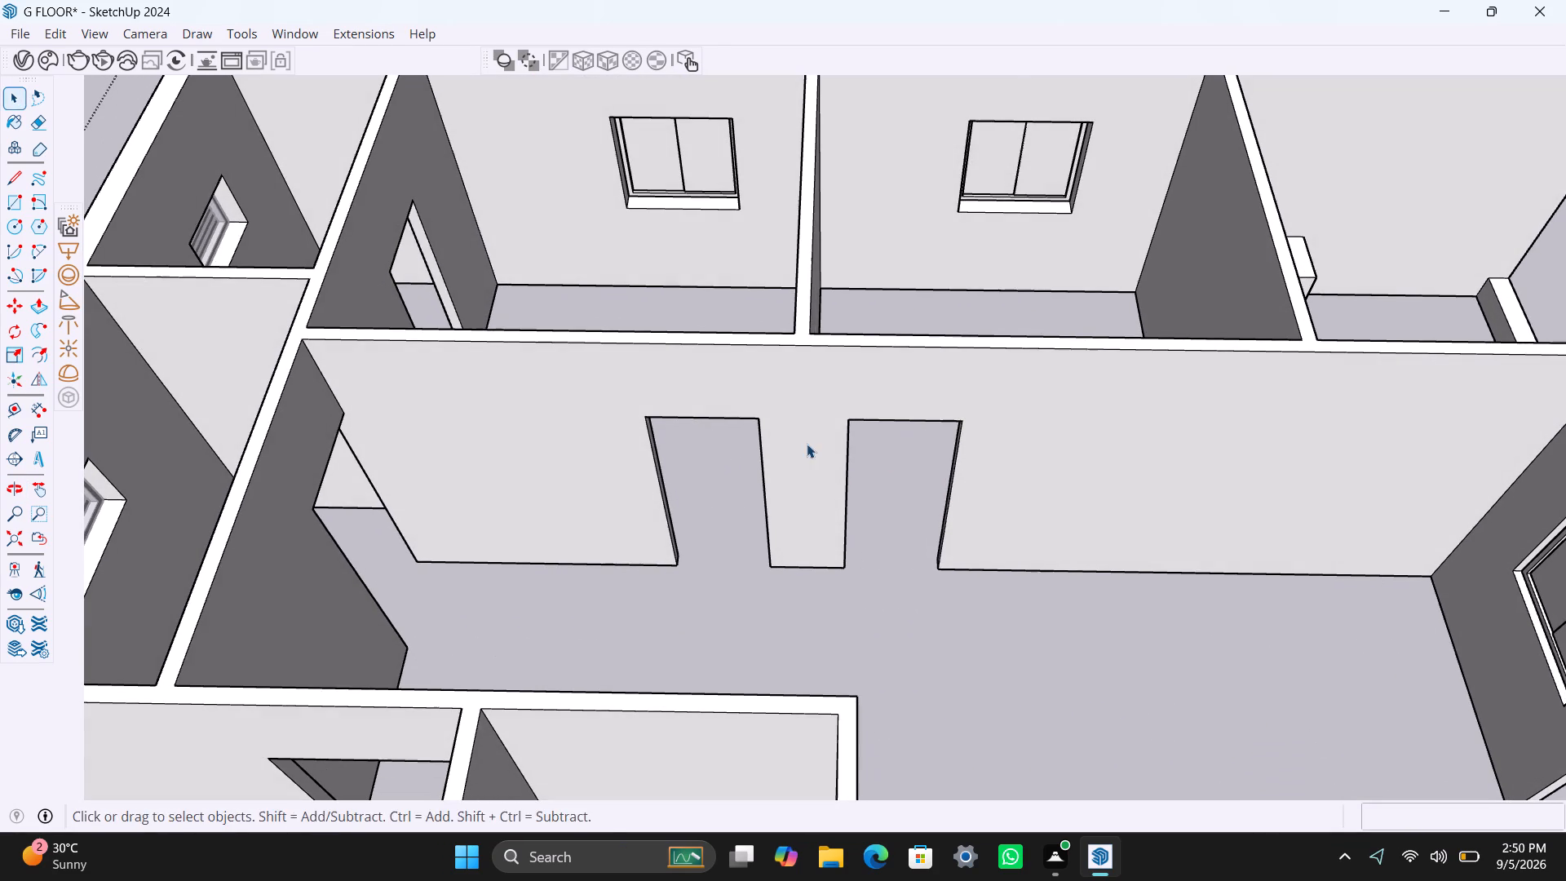
{"action": "key", "text": "r"}
{"action": "left_click", "coordinate": [853, 420]}
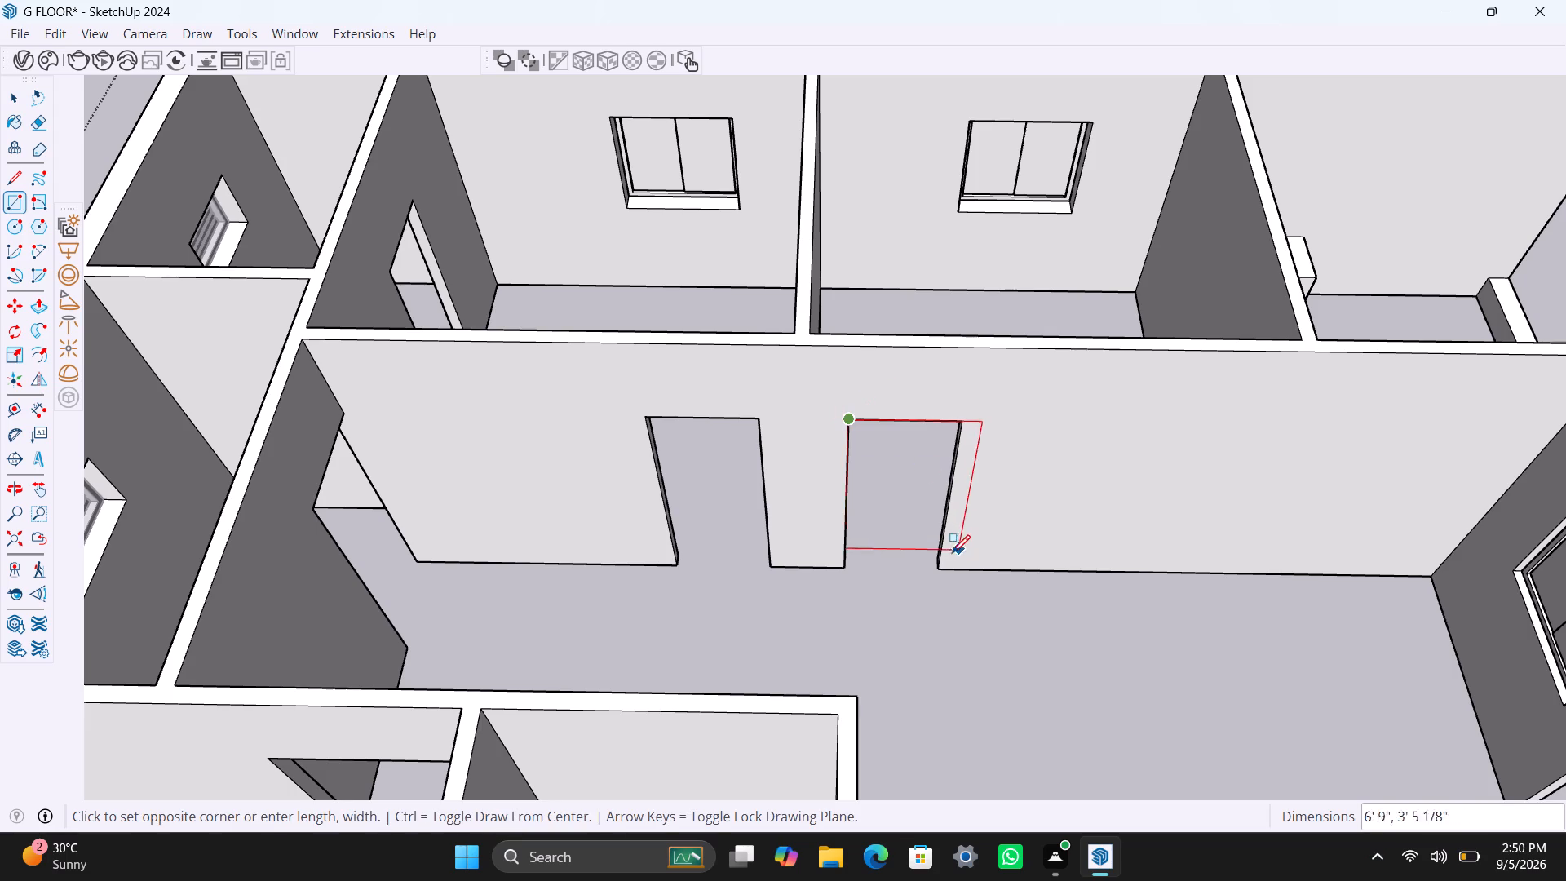
{"action": "left_click", "coordinate": [940, 561]}
{"action": "key", "text": "space"}
{"action": "double_click", "coordinate": [894, 520]}
{"action": "right_click", "coordinate": [891, 520]}
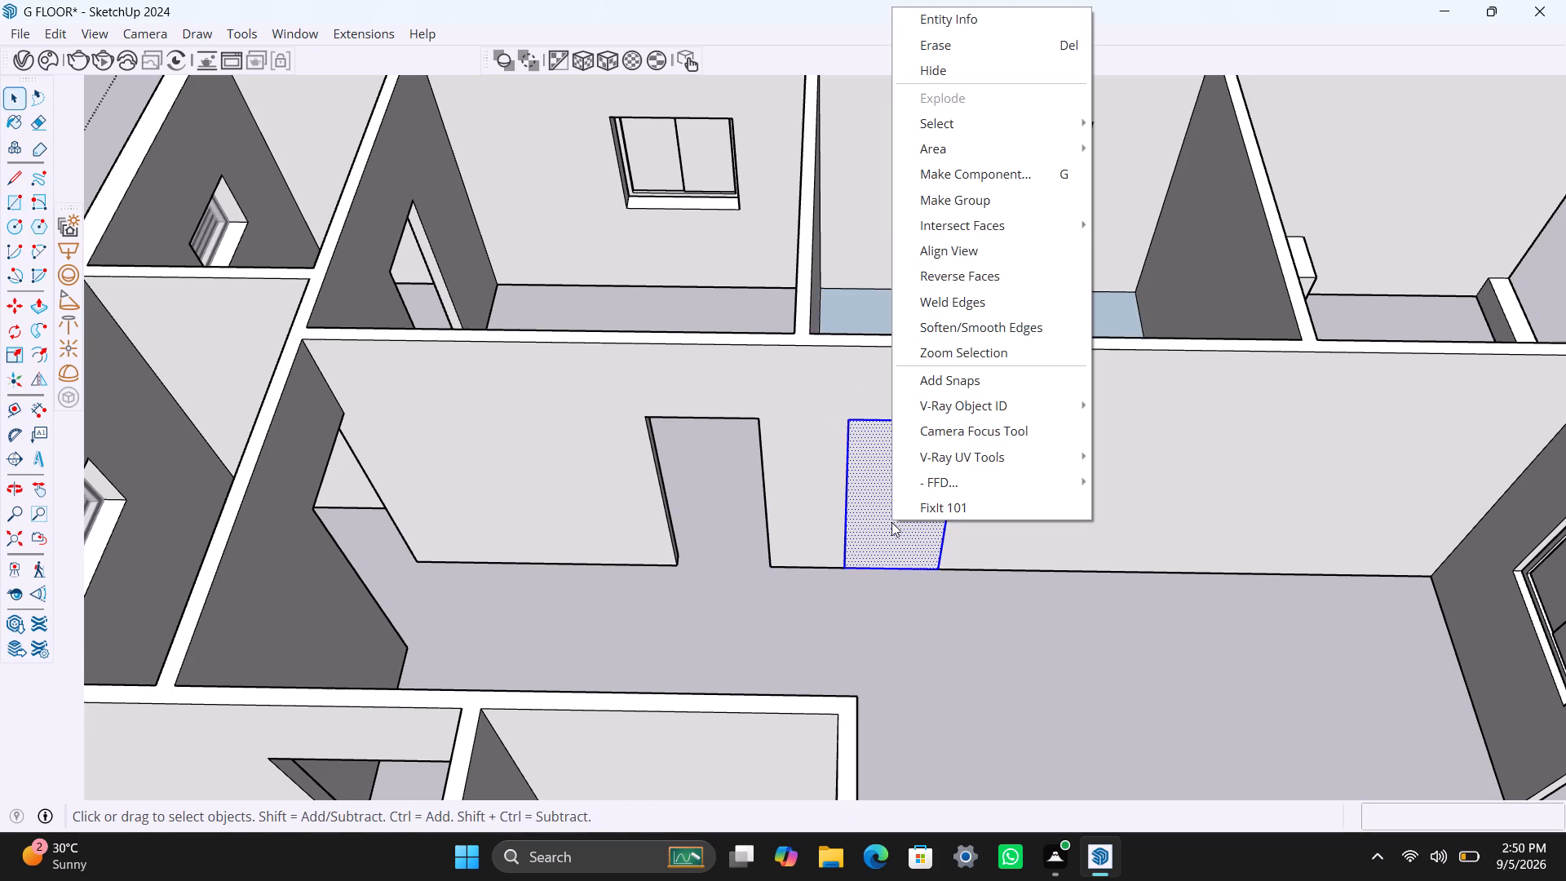
{"action": "left_click", "coordinate": [968, 213]}
{"action": "left_click", "coordinate": [967, 202]}
Inside the new doorway group, offset the face outline 2" inward and delete the inner face to leave a frame.
{"action": "double_click", "coordinate": [906, 480]}
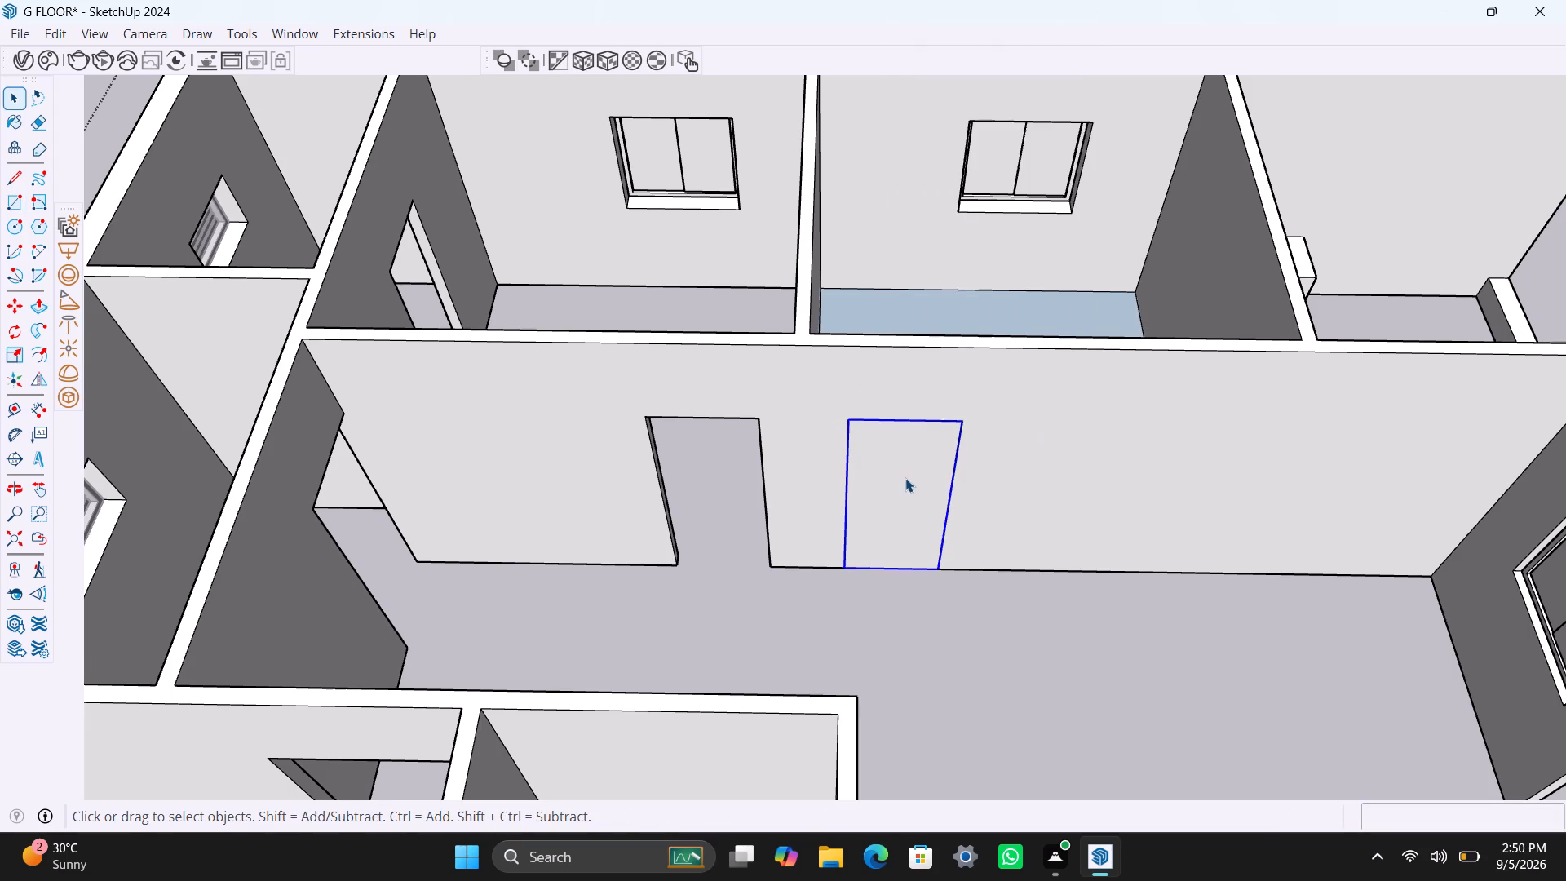
{"action": "left_click", "coordinate": [900, 474]}
{"action": "key", "text": "f"}
{"action": "left_click", "coordinate": [869, 453]}
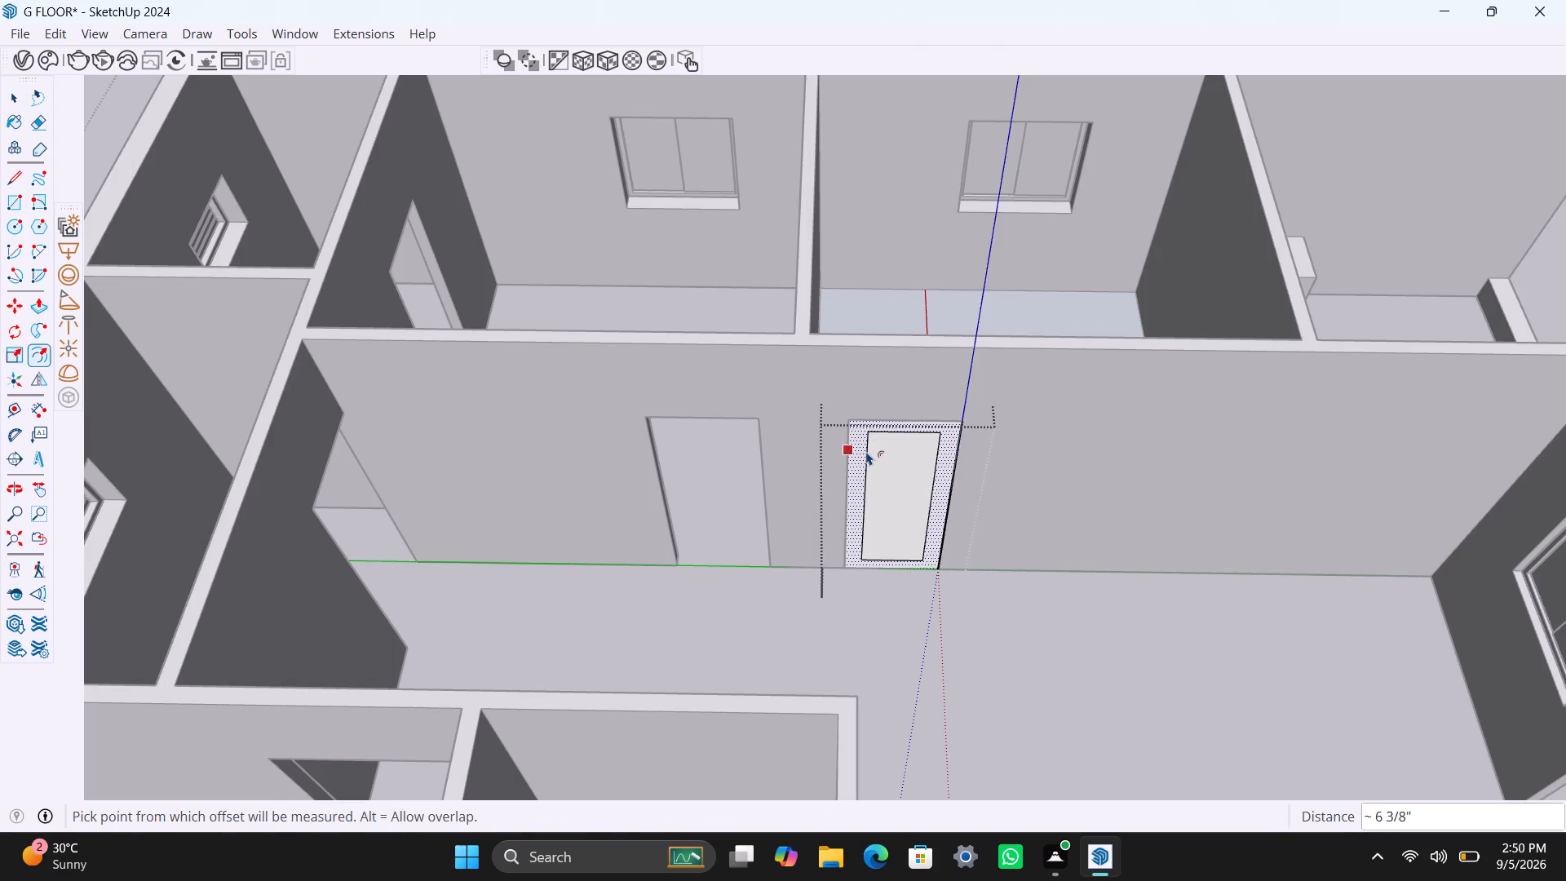
{"action": "type", "text": "2\""}
{"action": "key", "text": "Return"}
{"action": "key", "text": "space"}
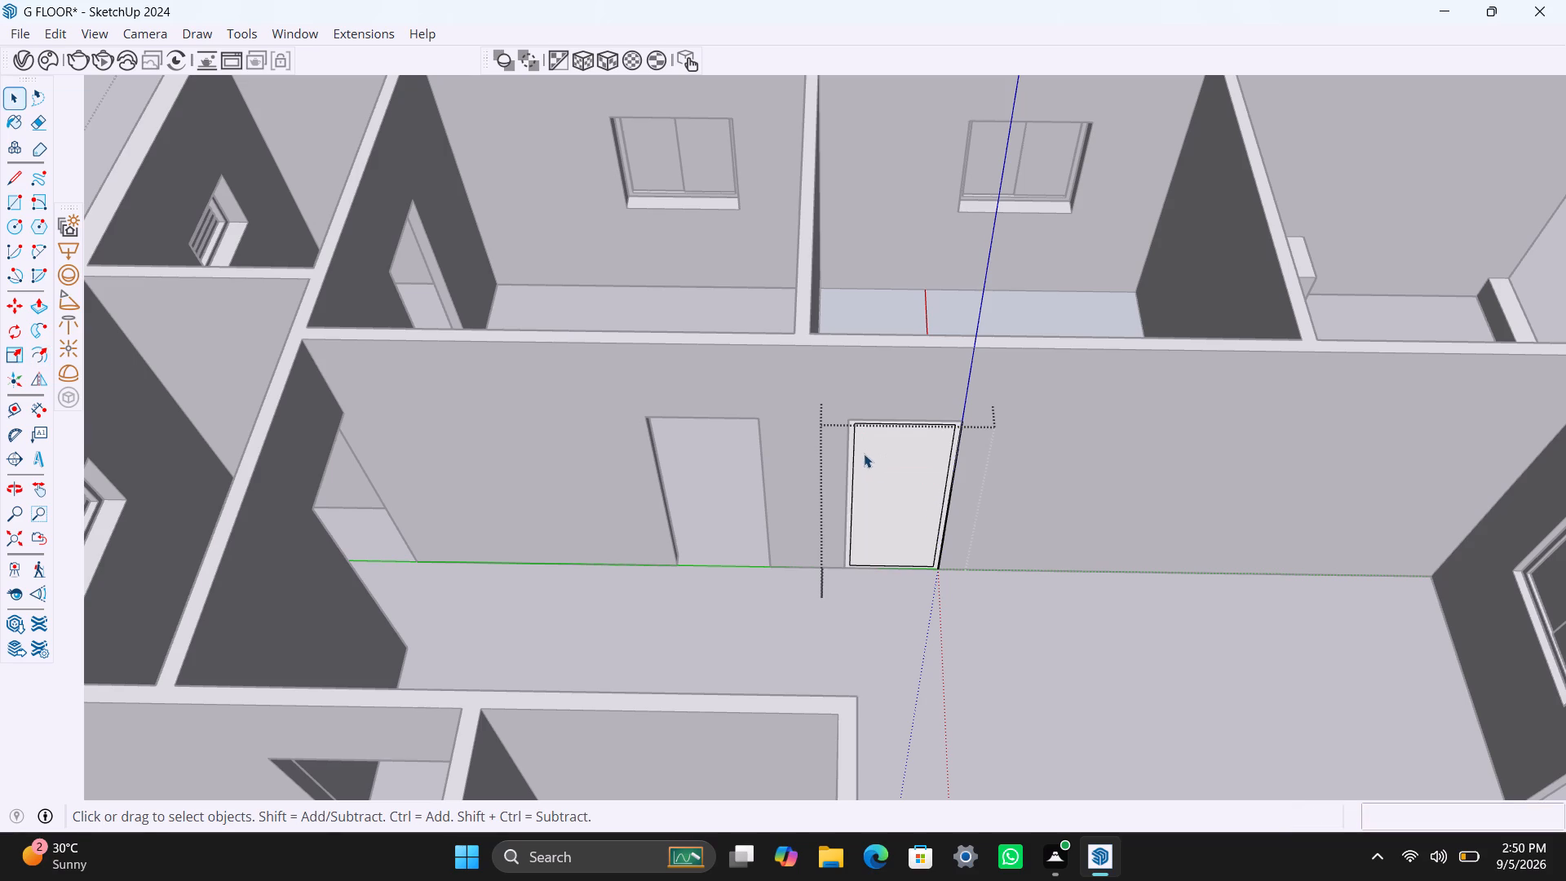
{"action": "left_click", "coordinate": [881, 473]}
{"action": "key", "text": "Delete"}
Extrude the door frame face 2.5".
{"action": "scroll", "coordinate": [849, 510], "scroll_direction": "up", "scroll_amount": 8}
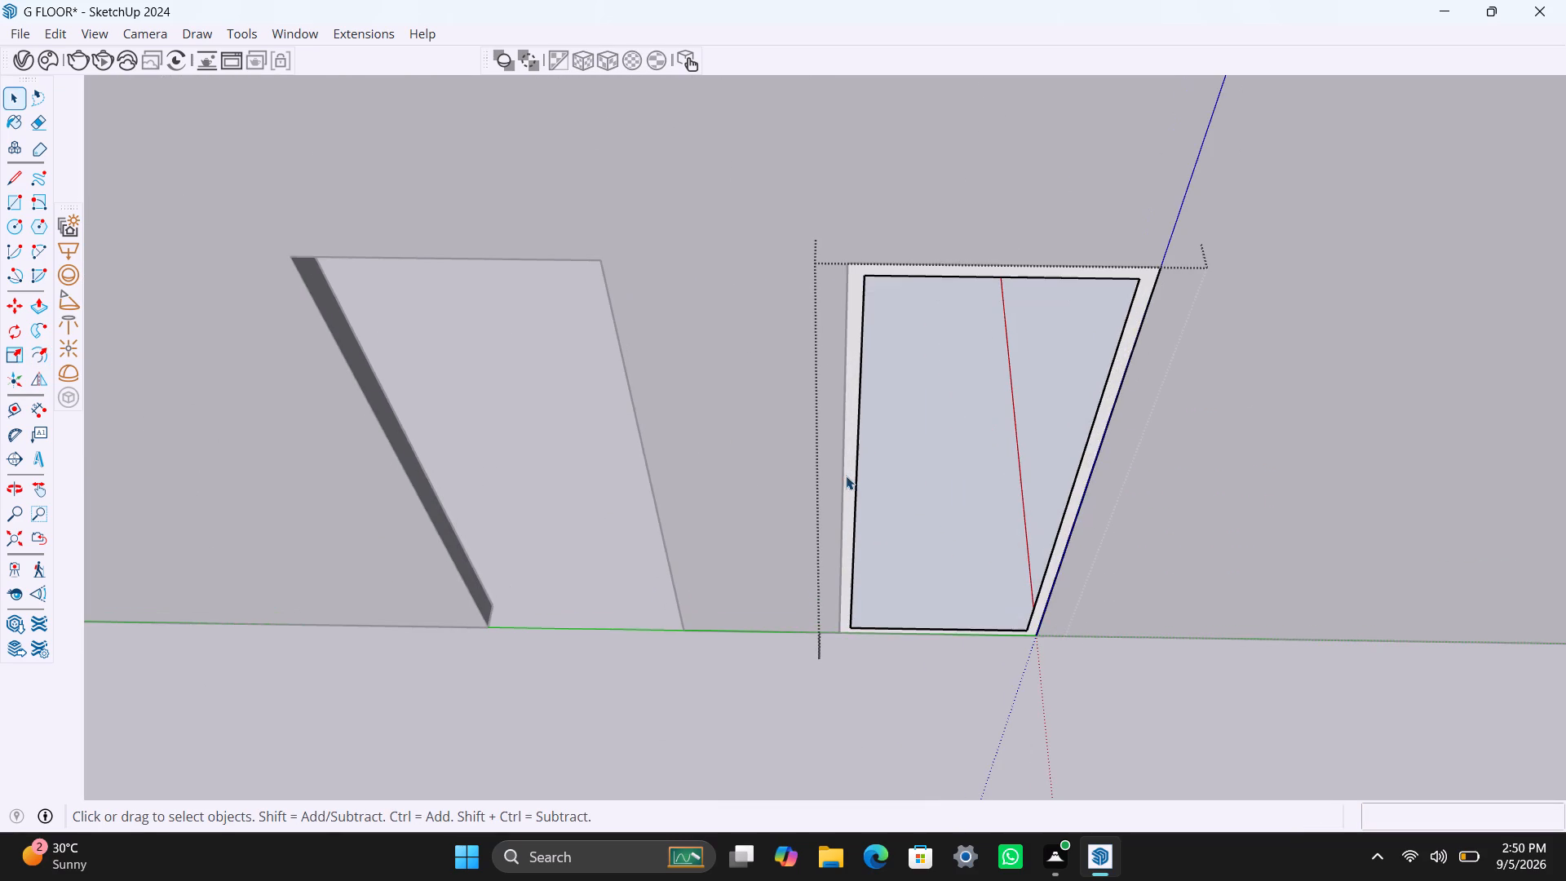
{"action": "left_click", "coordinate": [847, 467]}
{"action": "key", "text": "p"}
{"action": "left_click", "coordinate": [848, 465]}
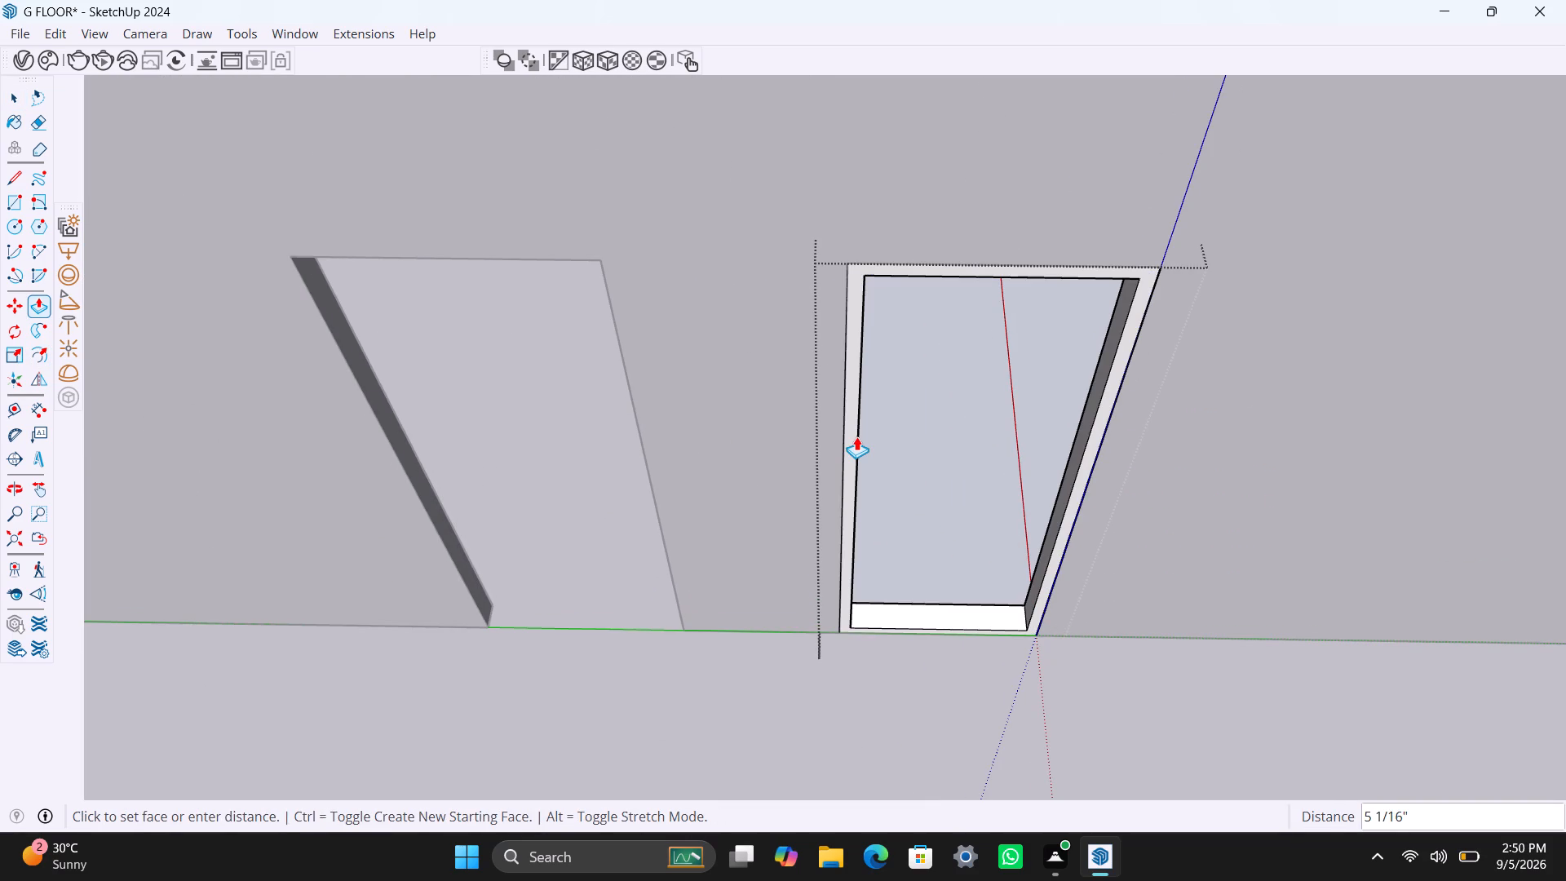
{"action": "type", "text": "2.5\""}
{"action": "key", "text": "Return"}
{"action": "key", "text": "space"}
Draw a rectangle filling the inside of the door frame and group it as the door panel.
{"action": "key", "text": "r"}
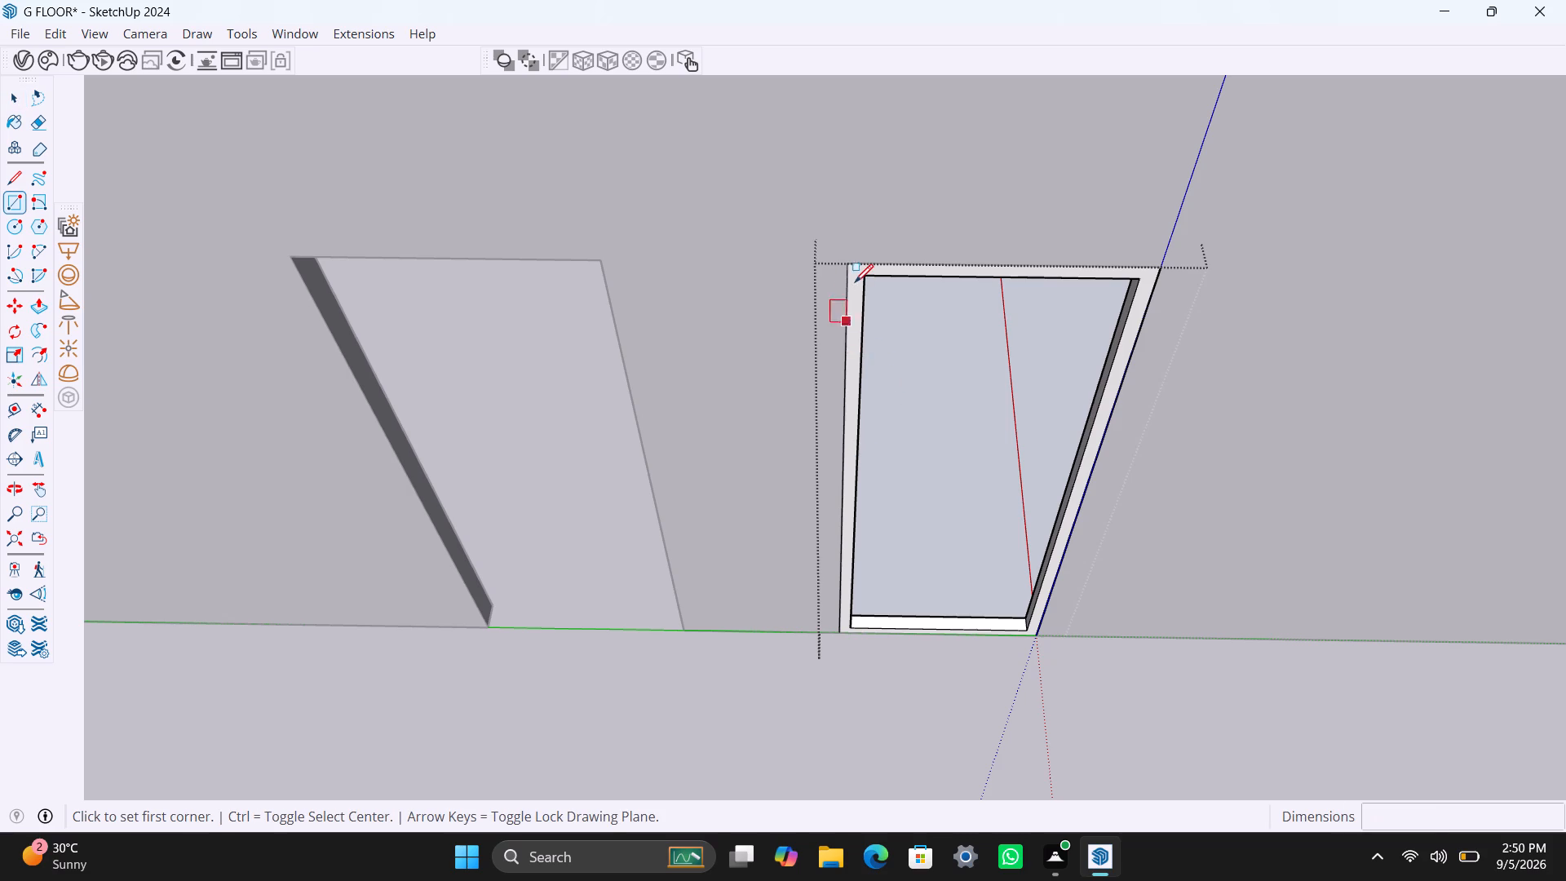
{"action": "left_click", "coordinate": [871, 281]}
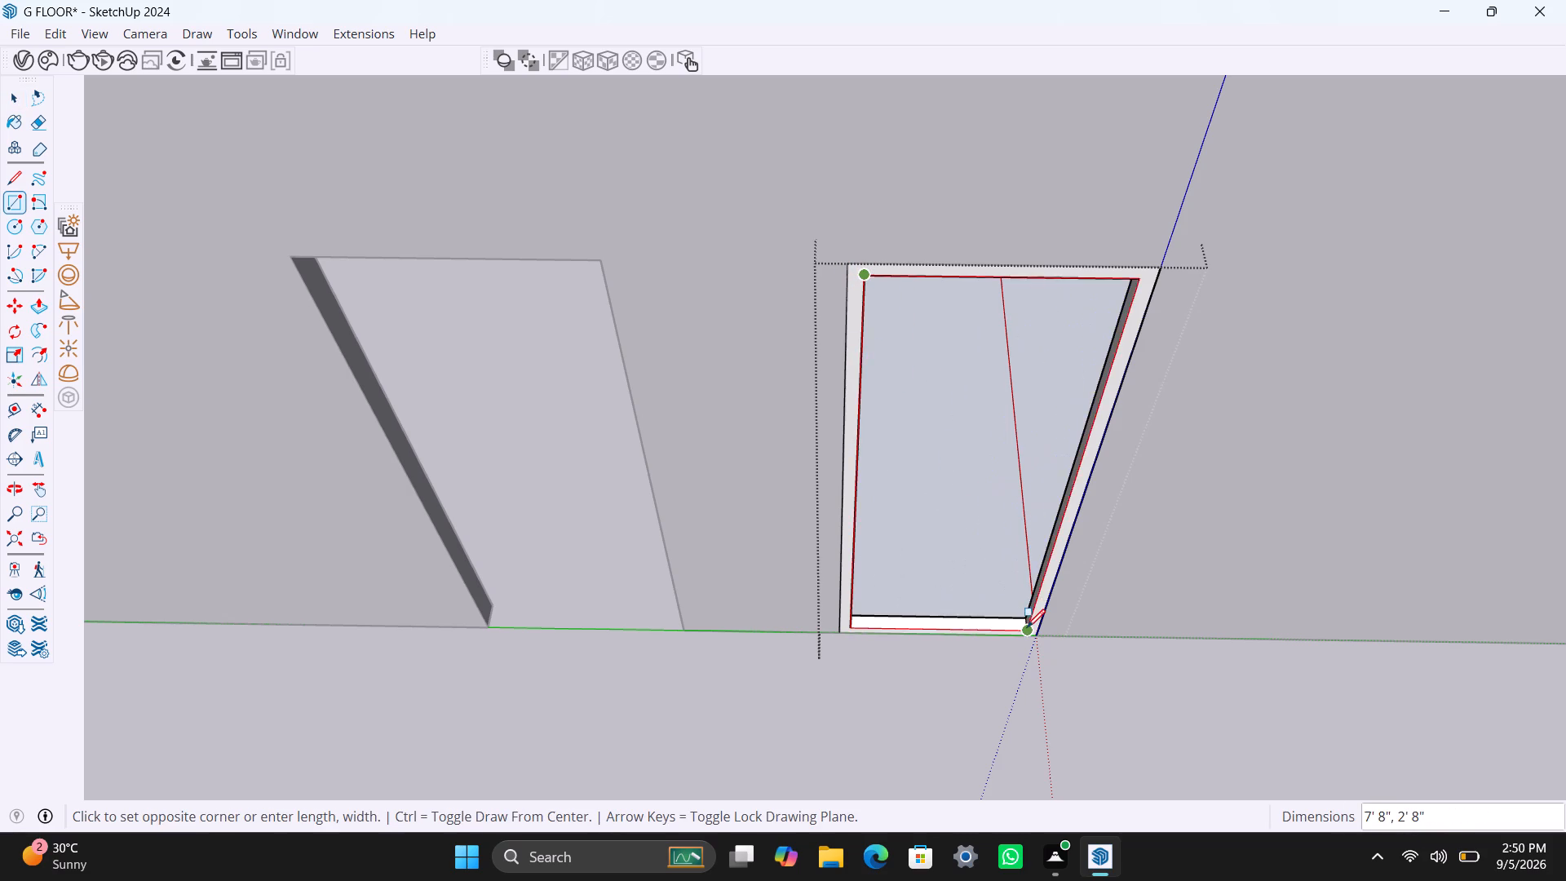
{"action": "left_click", "coordinate": [1027, 627]}
{"action": "key", "text": "space"}
{"action": "double_click", "coordinate": [972, 540]}
{"action": "right_click", "coordinate": [972, 541]}
{"action": "left_click", "coordinate": [1079, 241]}
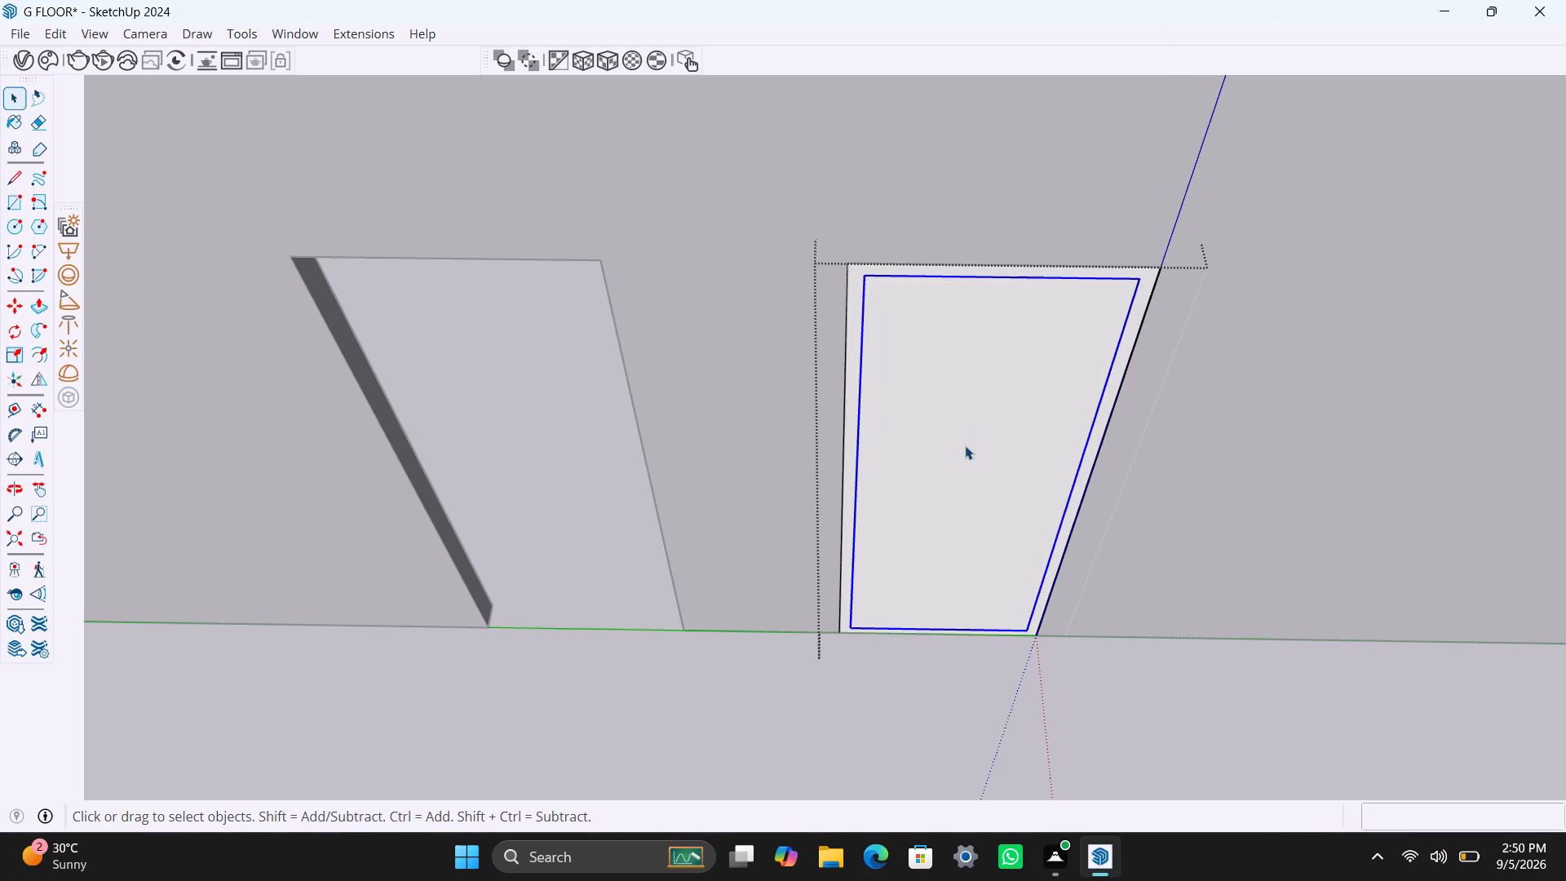
Inside the door panel group, extrude the panel face 18 mm.
{"action": "triple_click", "coordinate": [958, 452]}
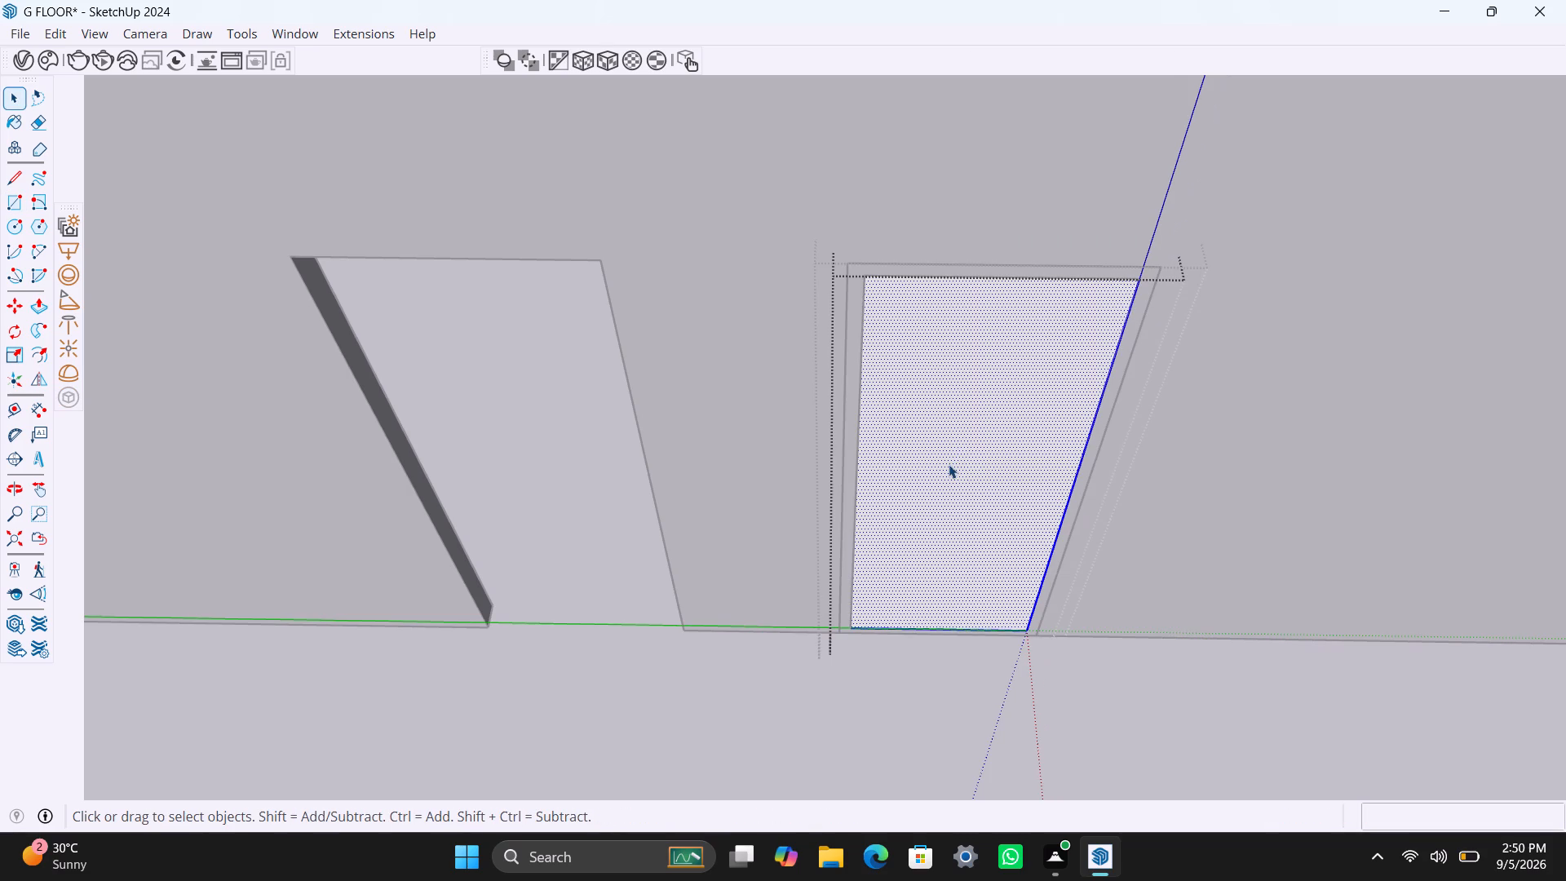
{"action": "key", "text": "p"}
{"action": "left_click", "coordinate": [948, 465]}
{"action": "type", "text": "18mm"}
{"action": "key", "text": "Return"}
{"action": "key", "text": "space"}
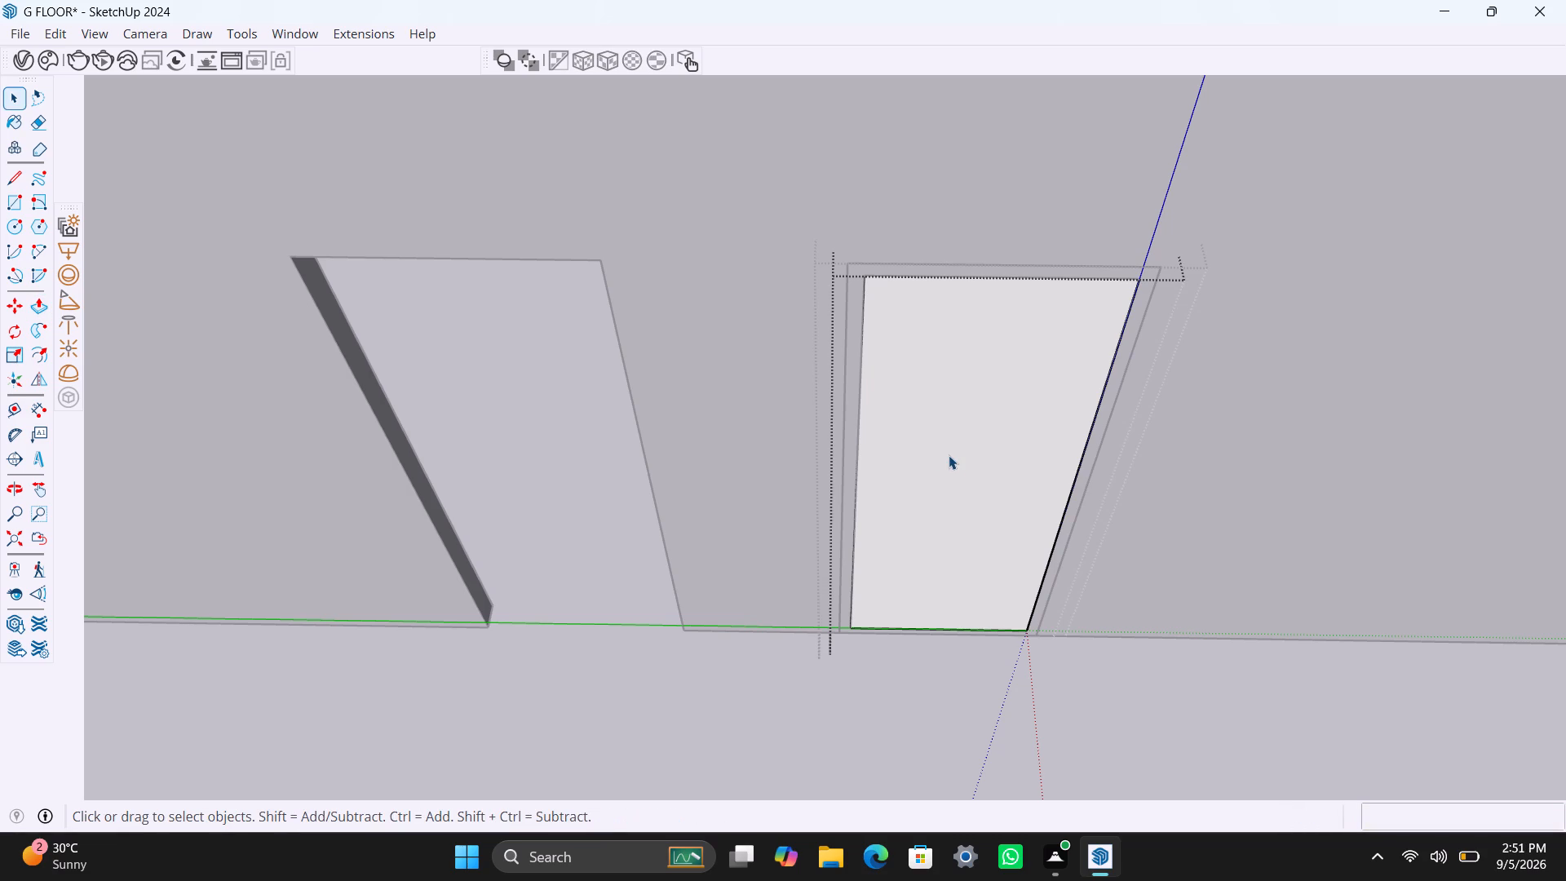
Draw a vertical handle rectangle about 7/8" by 5" near the door panel's left edge at mid-height and group it.
{"action": "key", "text": "r"}
{"action": "left_click", "coordinate": [883, 471]}
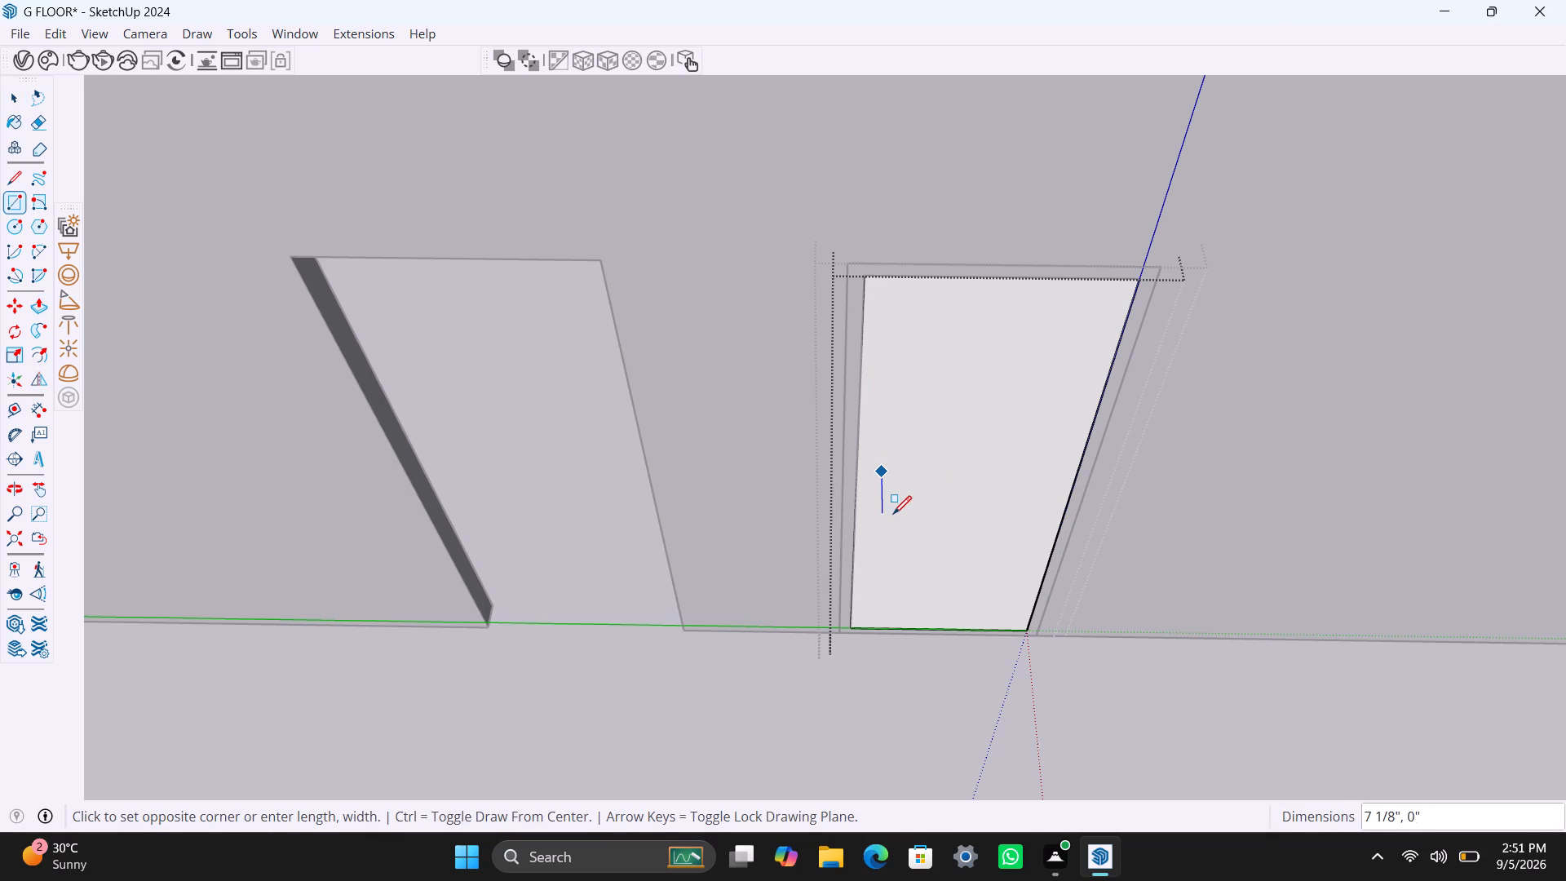
{"action": "scroll", "coordinate": [885, 508], "scroll_direction": "up", "scroll_amount": 2}
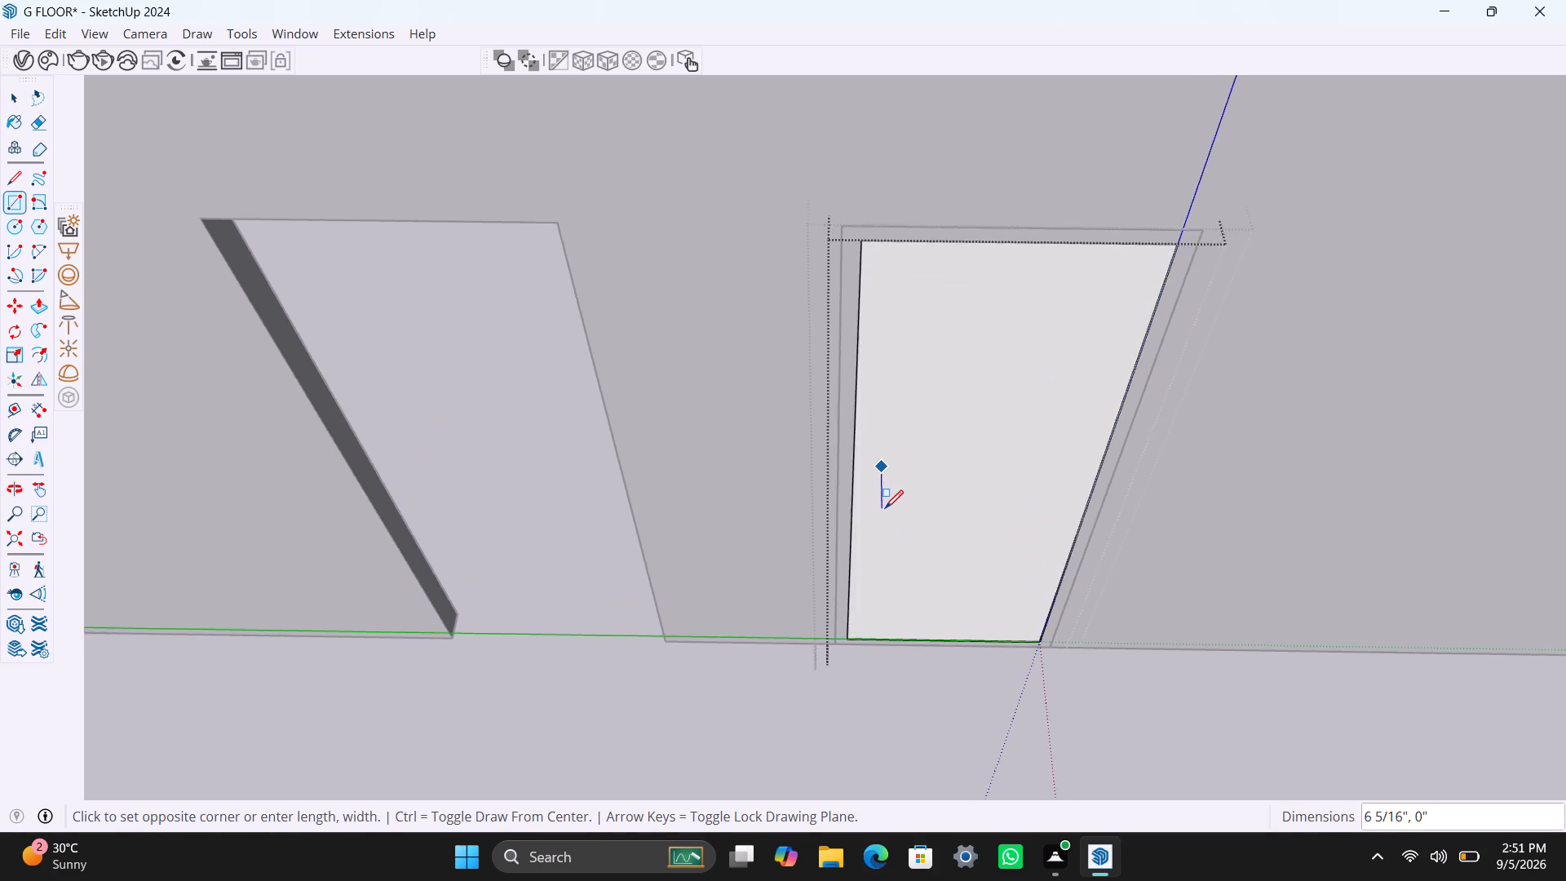
{"action": "scroll", "coordinate": [885, 508], "scroll_direction": "up", "scroll_amount": 3}
{"action": "key", "text": "Escape"}
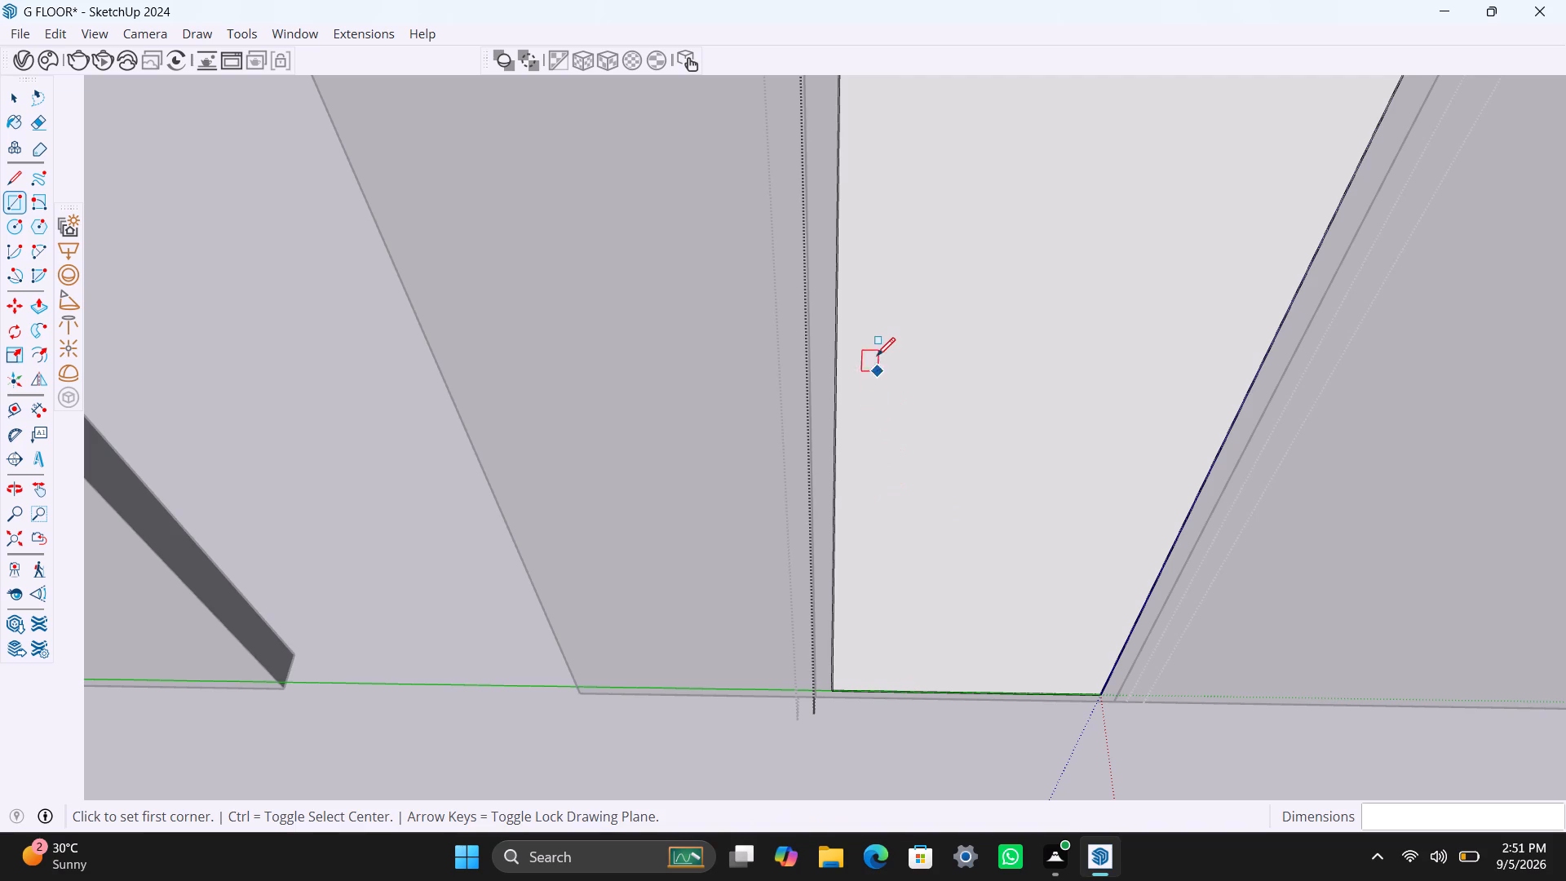
{"action": "left_click", "coordinate": [877, 355]}
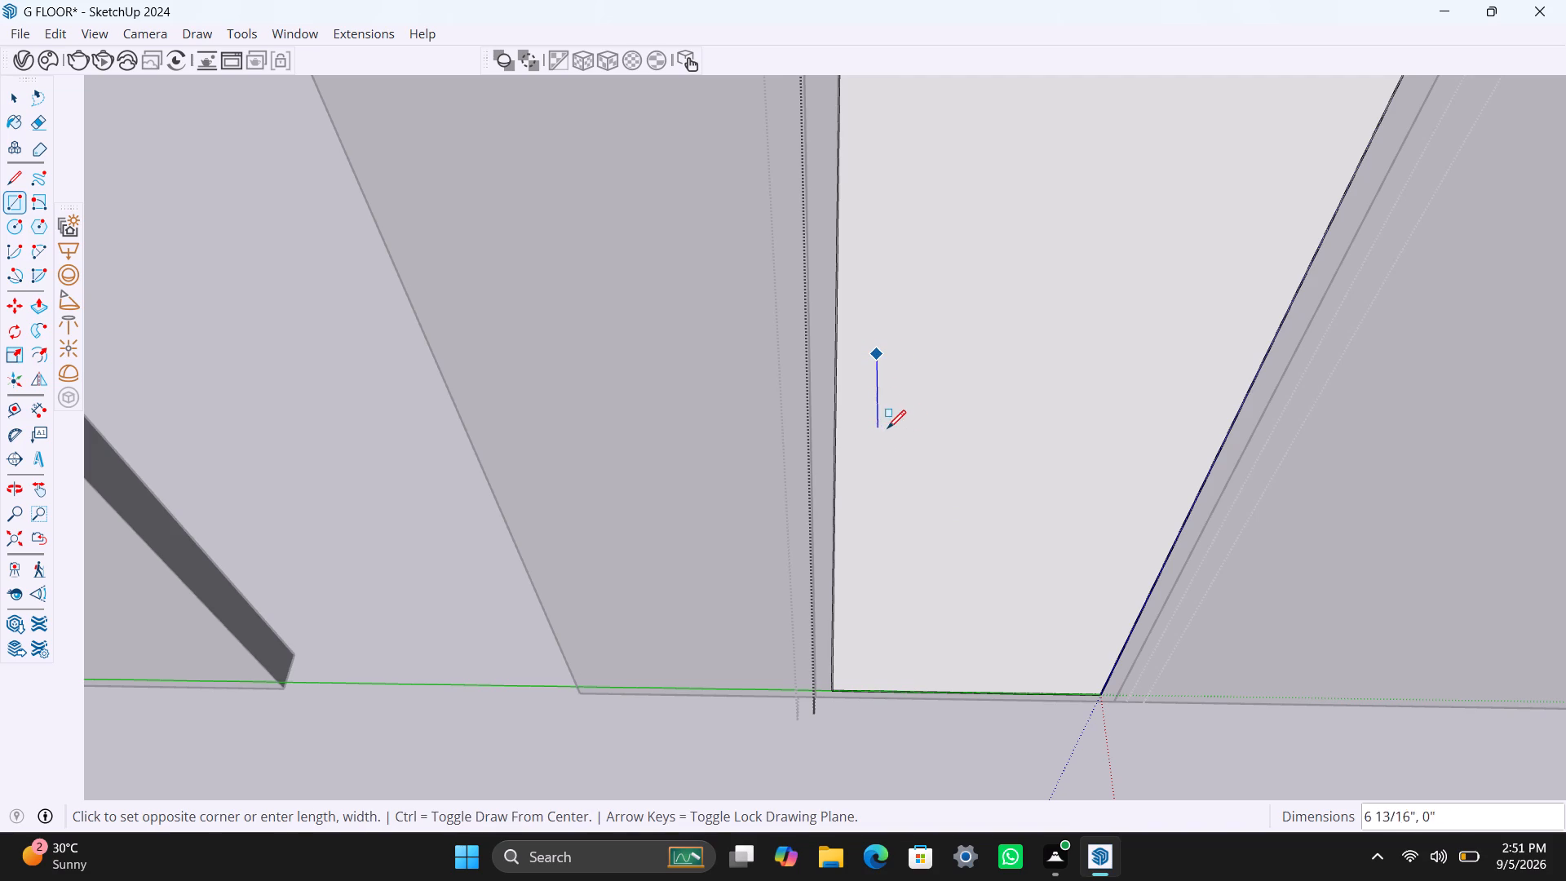
{"action": "scroll", "coordinate": [887, 428], "scroll_direction": "up", "scroll_amount": 2}
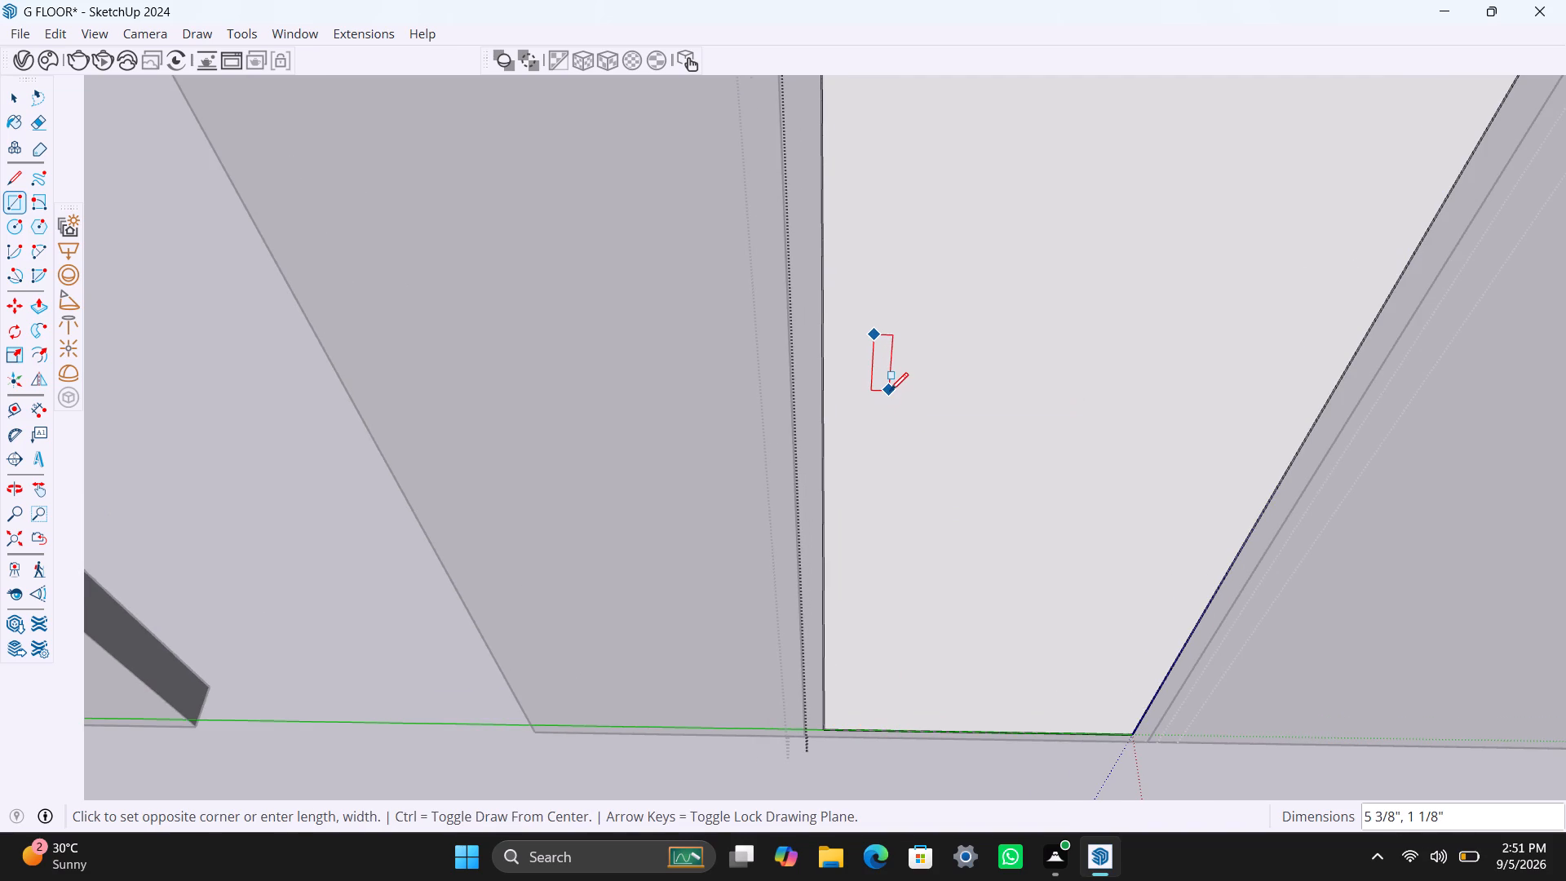
{"action": "scroll", "coordinate": [890, 391], "scroll_direction": "up", "scroll_amount": 1}
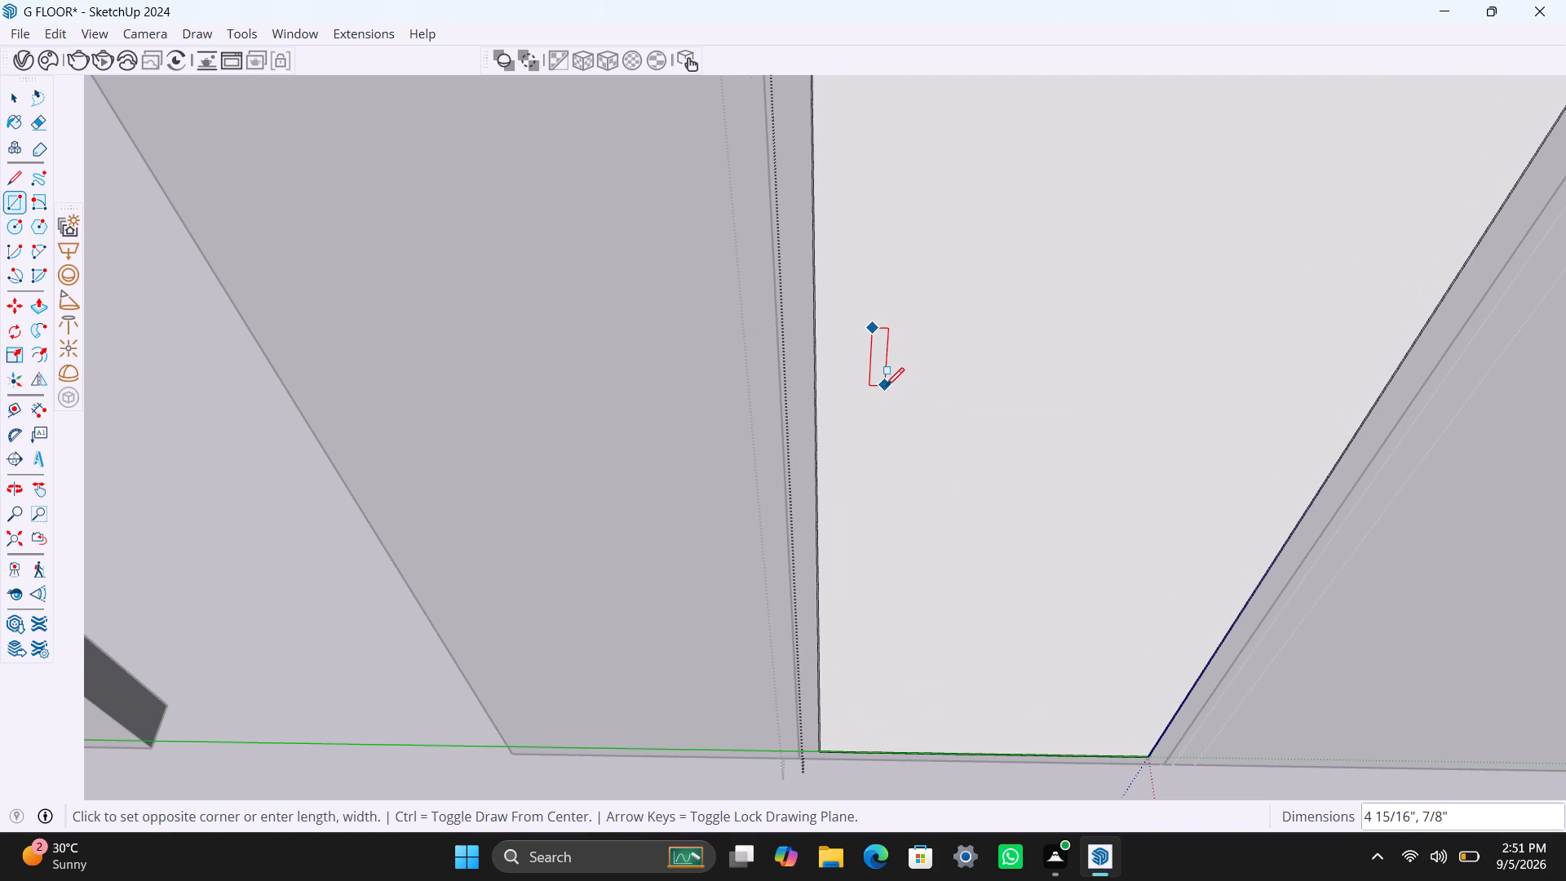
{"action": "left_click", "coordinate": [886, 386]}
{"action": "key", "text": "space"}
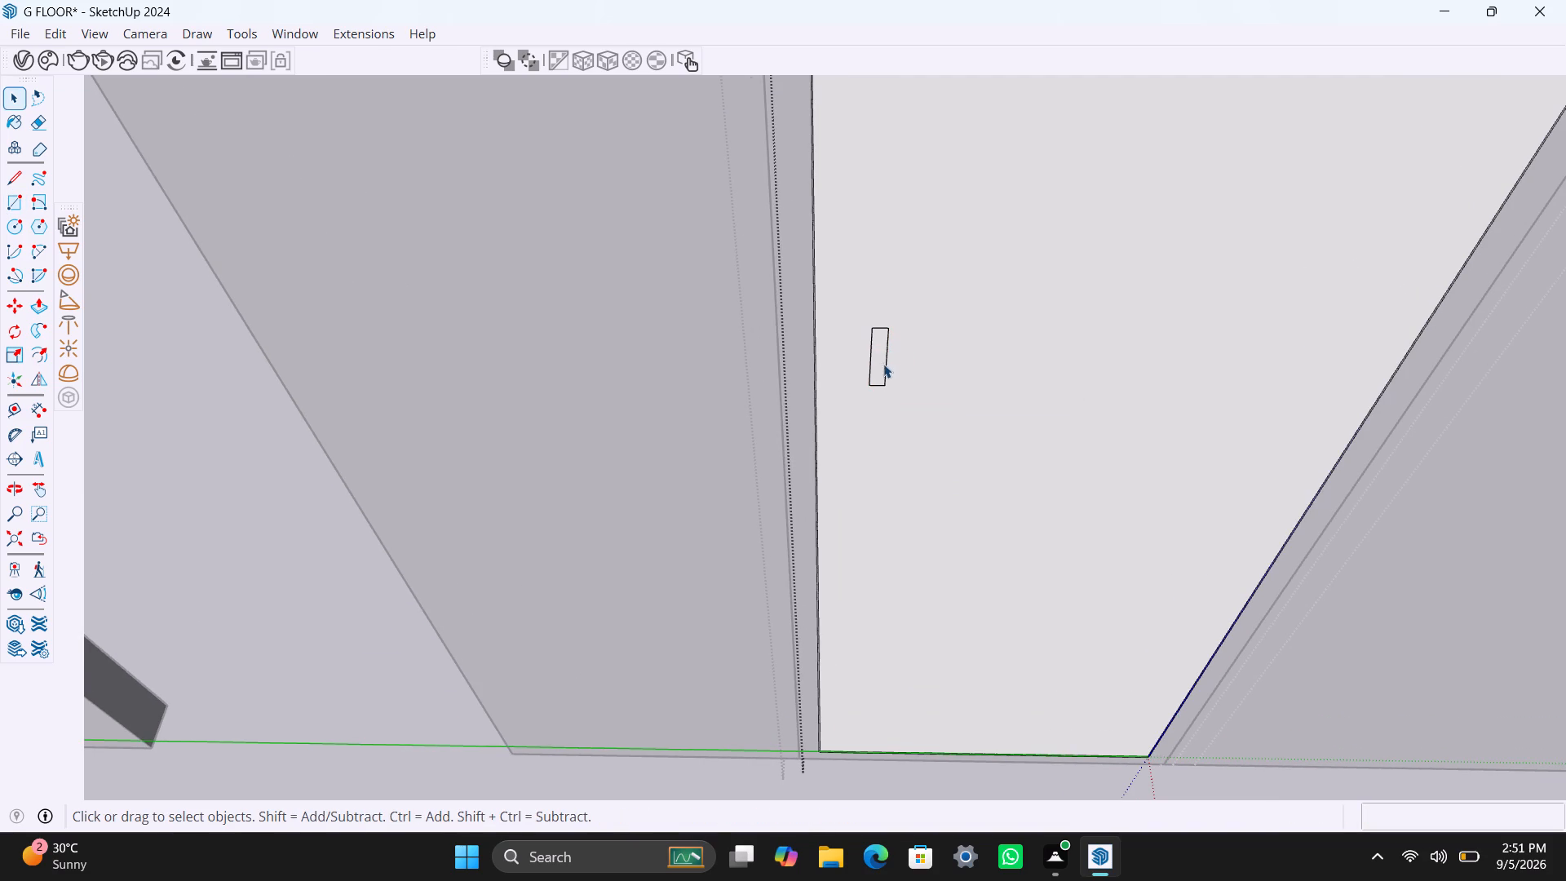
{"action": "double_click", "coordinate": [878, 357]}
{"action": "right_click", "coordinate": [878, 357]}
{"action": "left_click", "coordinate": [949, 547]}
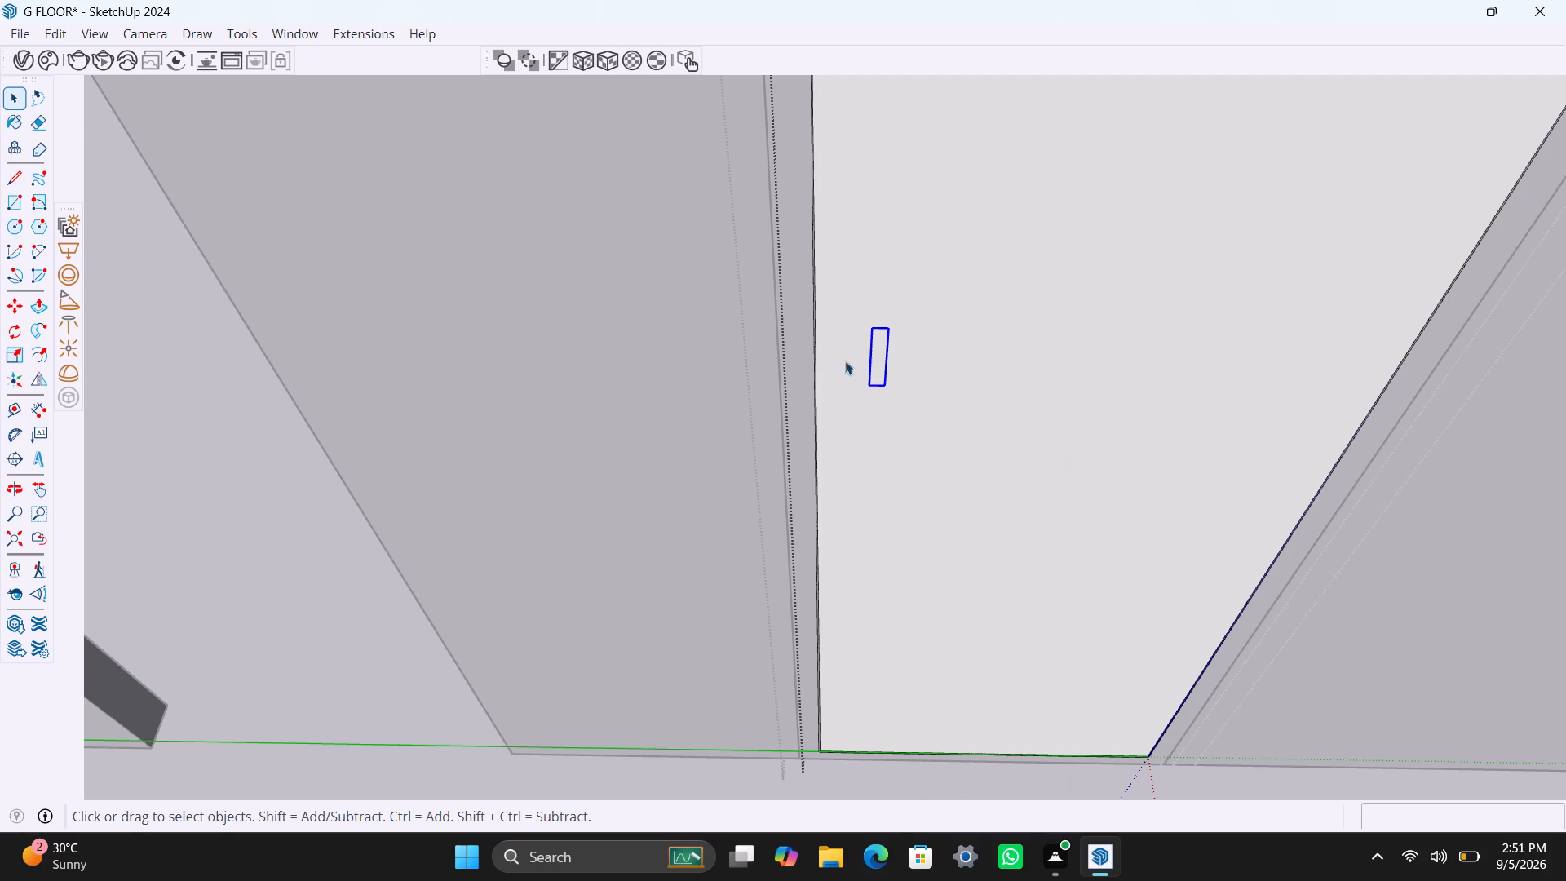
Extrude the handle face about 5/16" out from the door panel, and exit the handle group.
{"action": "triple_click", "coordinate": [878, 352]}
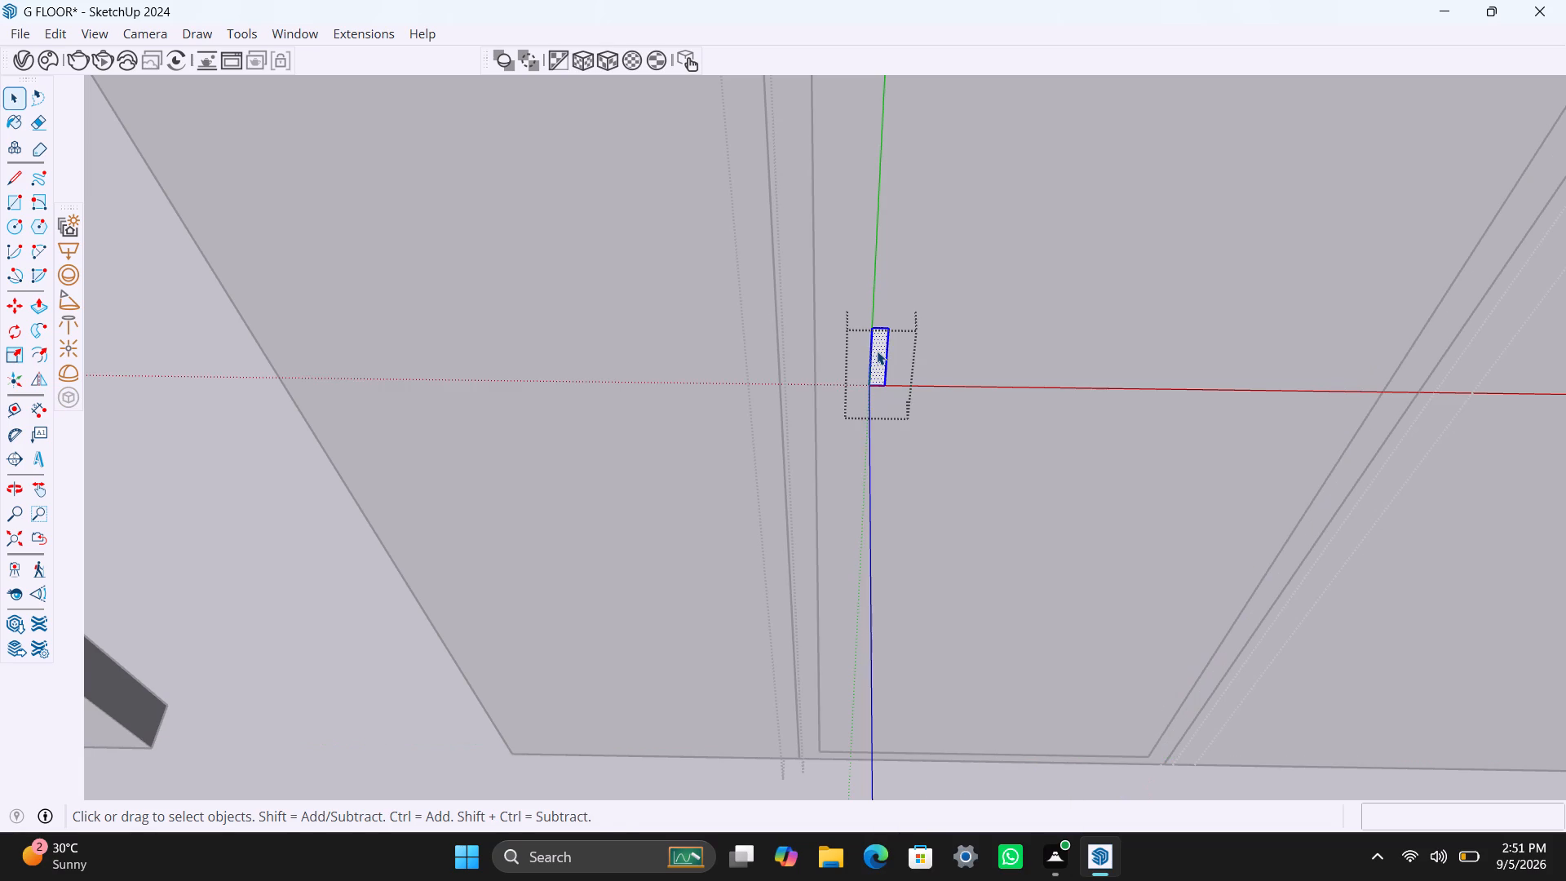
{"action": "key", "text": "p"}
{"action": "left_click", "coordinate": [877, 351]}
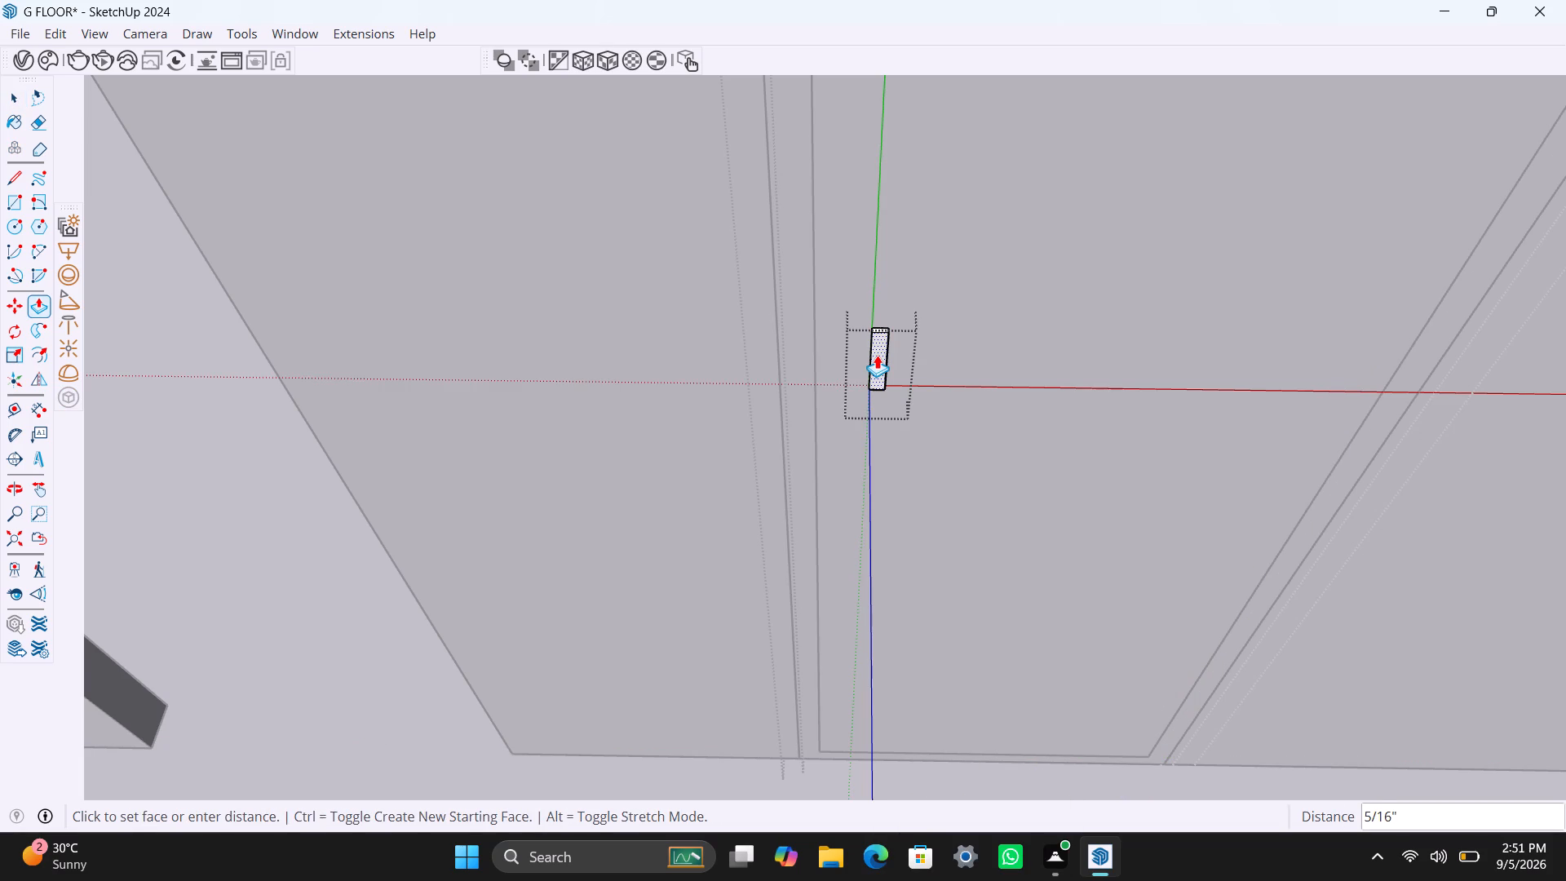
{"action": "left_click", "coordinate": [877, 356]}
{"action": "key", "text": "space"}
{"action": "scroll", "coordinate": [702, 420], "scroll_direction": "down", "scroll_amount": 2}
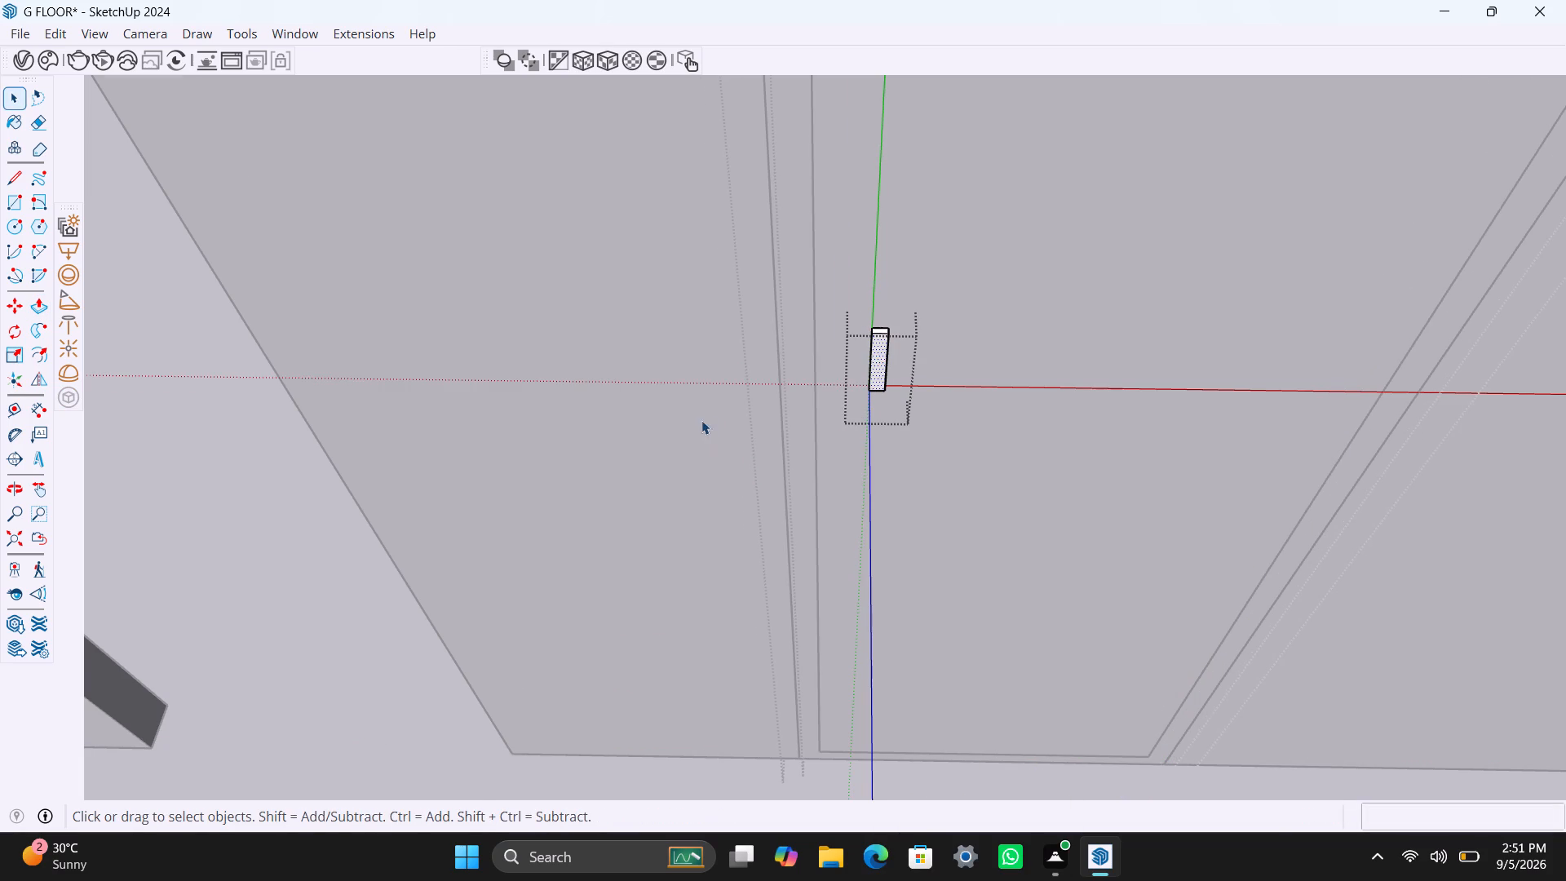
{"action": "scroll", "coordinate": [701, 420], "scroll_direction": "down", "scroll_amount": 6}
{"action": "key", "text": "space"}
{"action": "left_click", "coordinate": [676, 657]}
{"action": "scroll", "coordinate": [577, 555], "scroll_direction": "down", "scroll_amount": 6}
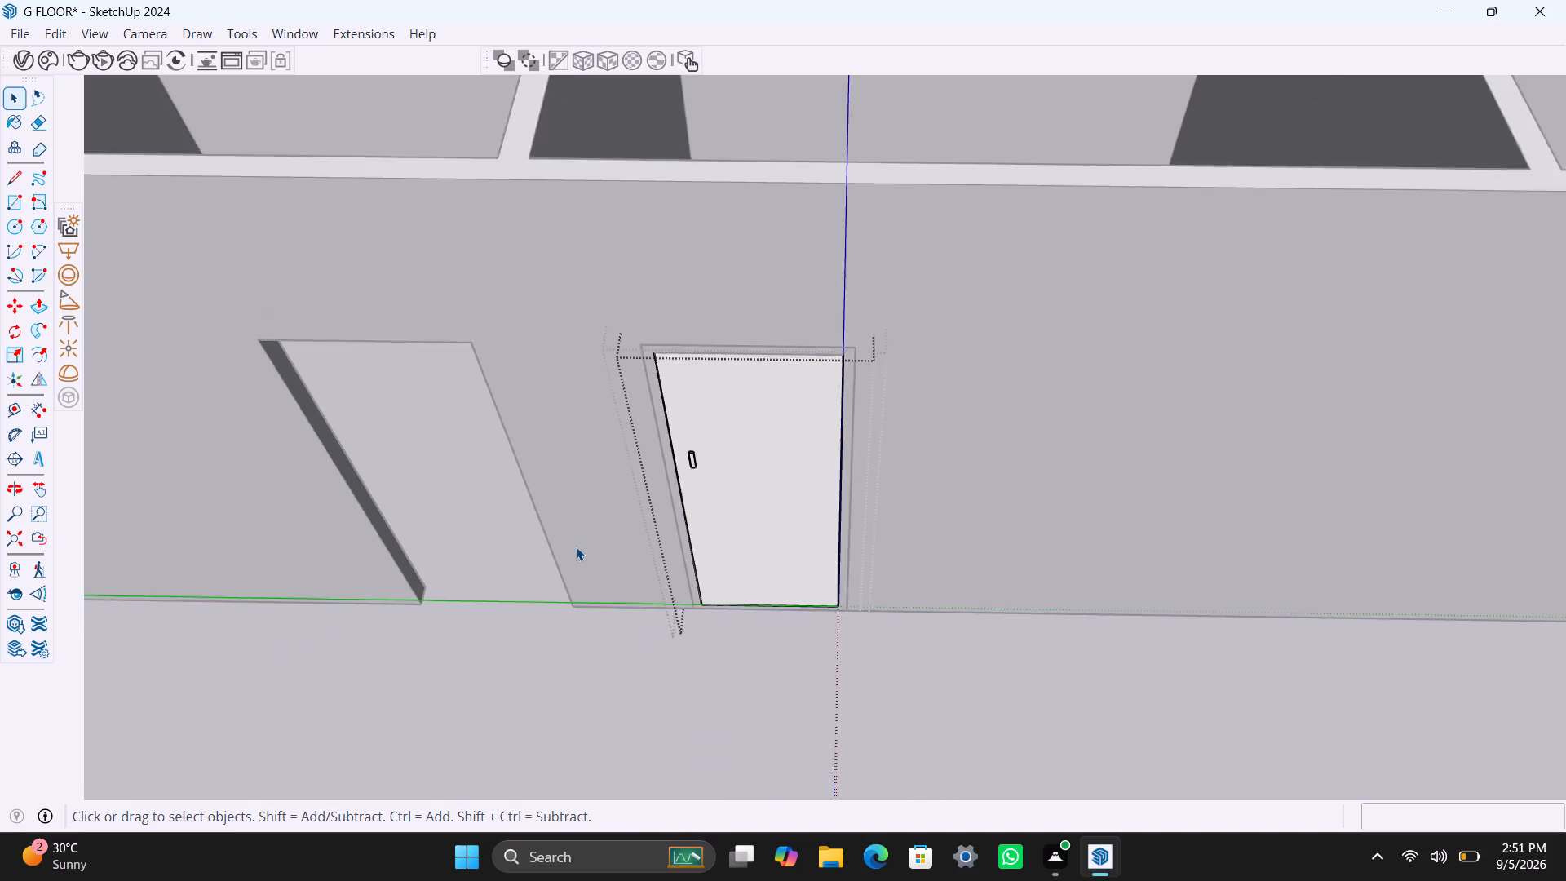
Reopen the handle group, lengthen the handle downward by extruding its bottom end face, and return to the door panel group.
{"action": "middle_click_drag", "start_coordinate": [651, 541], "coordinate": [758, 520]}
{"action": "scroll", "coordinate": [834, 462], "scroll_direction": "up", "scroll_amount": 3}
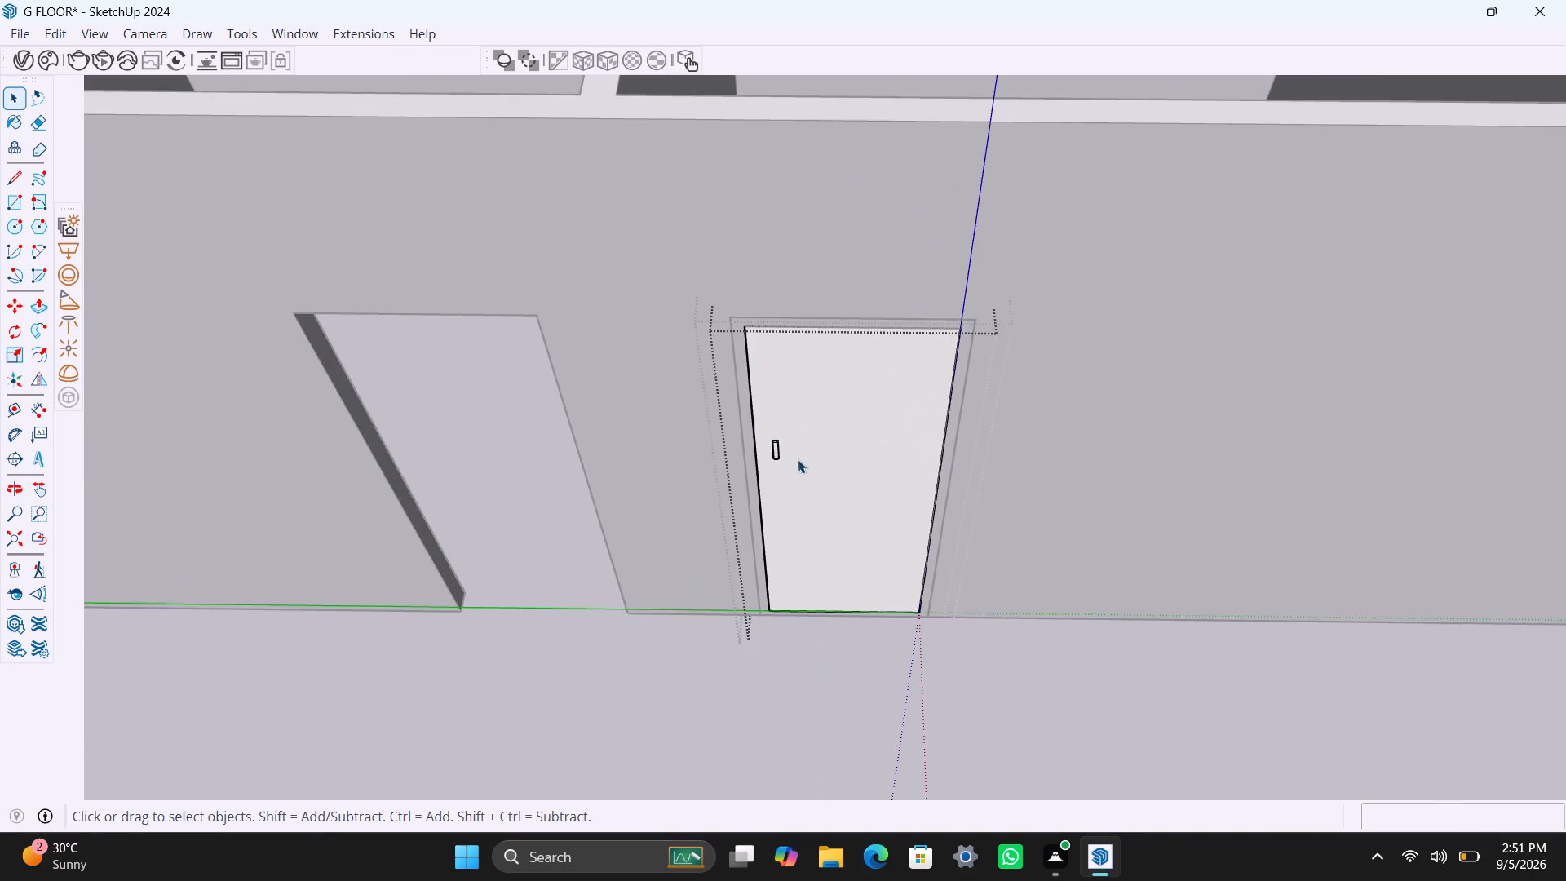
{"action": "middle_click_drag", "start_coordinate": [802, 462], "coordinate": [771, 334]}
{"action": "scroll", "coordinate": [755, 425], "scroll_direction": "up", "scroll_amount": 4}
{"action": "middle_click_drag", "start_coordinate": [807, 498], "coordinate": [792, 416]}
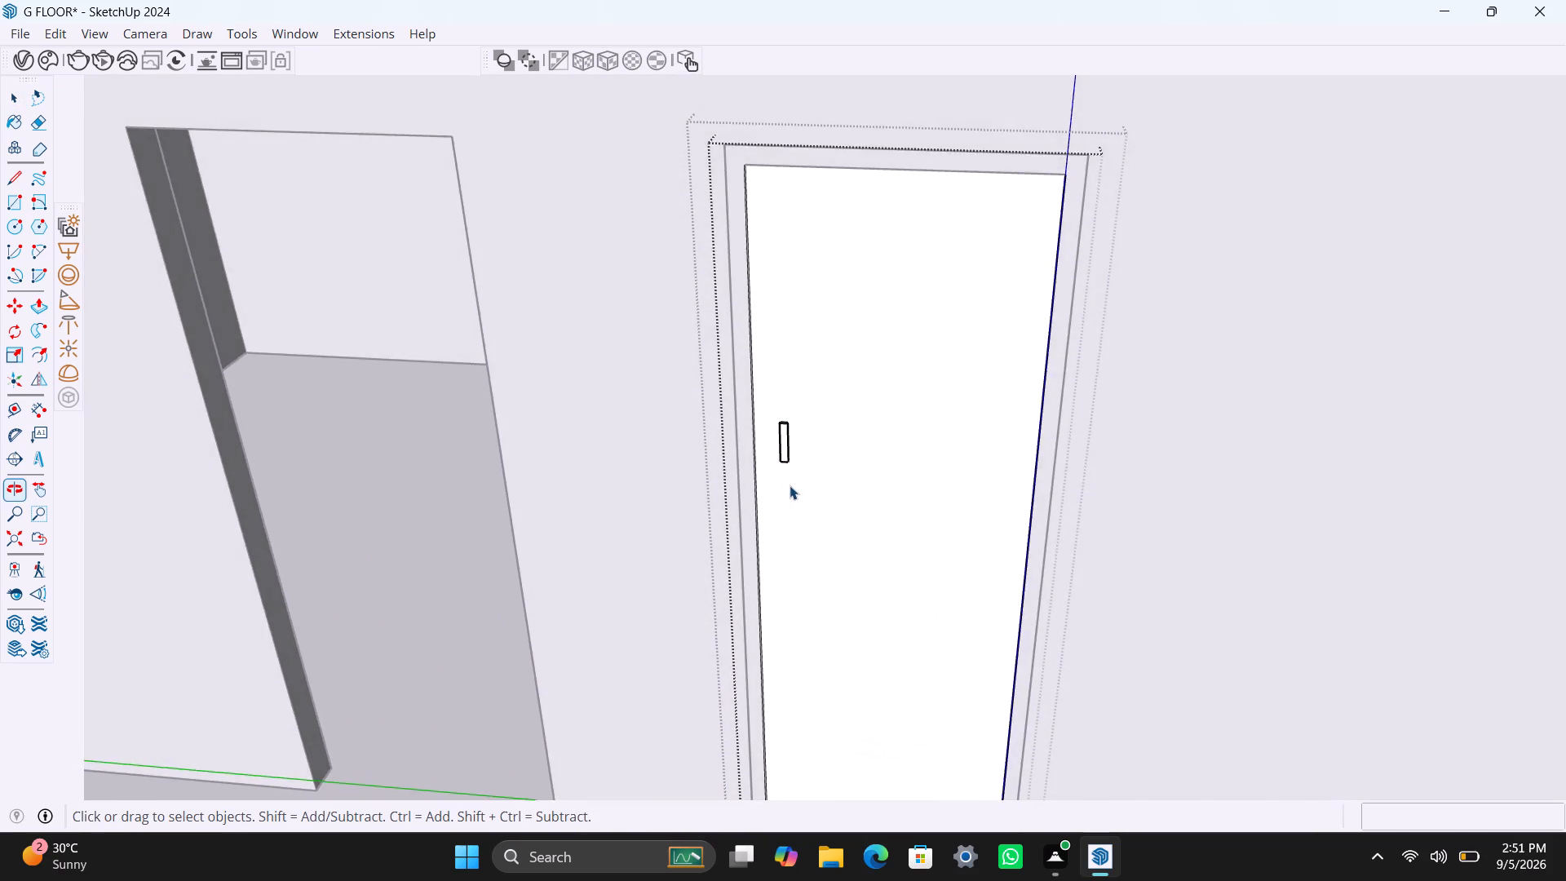
{"action": "scroll", "coordinate": [788, 486], "scroll_direction": "up", "scroll_amount": 9}
{"action": "middle_click_drag", "start_coordinate": [781, 448], "coordinate": [810, 166]}
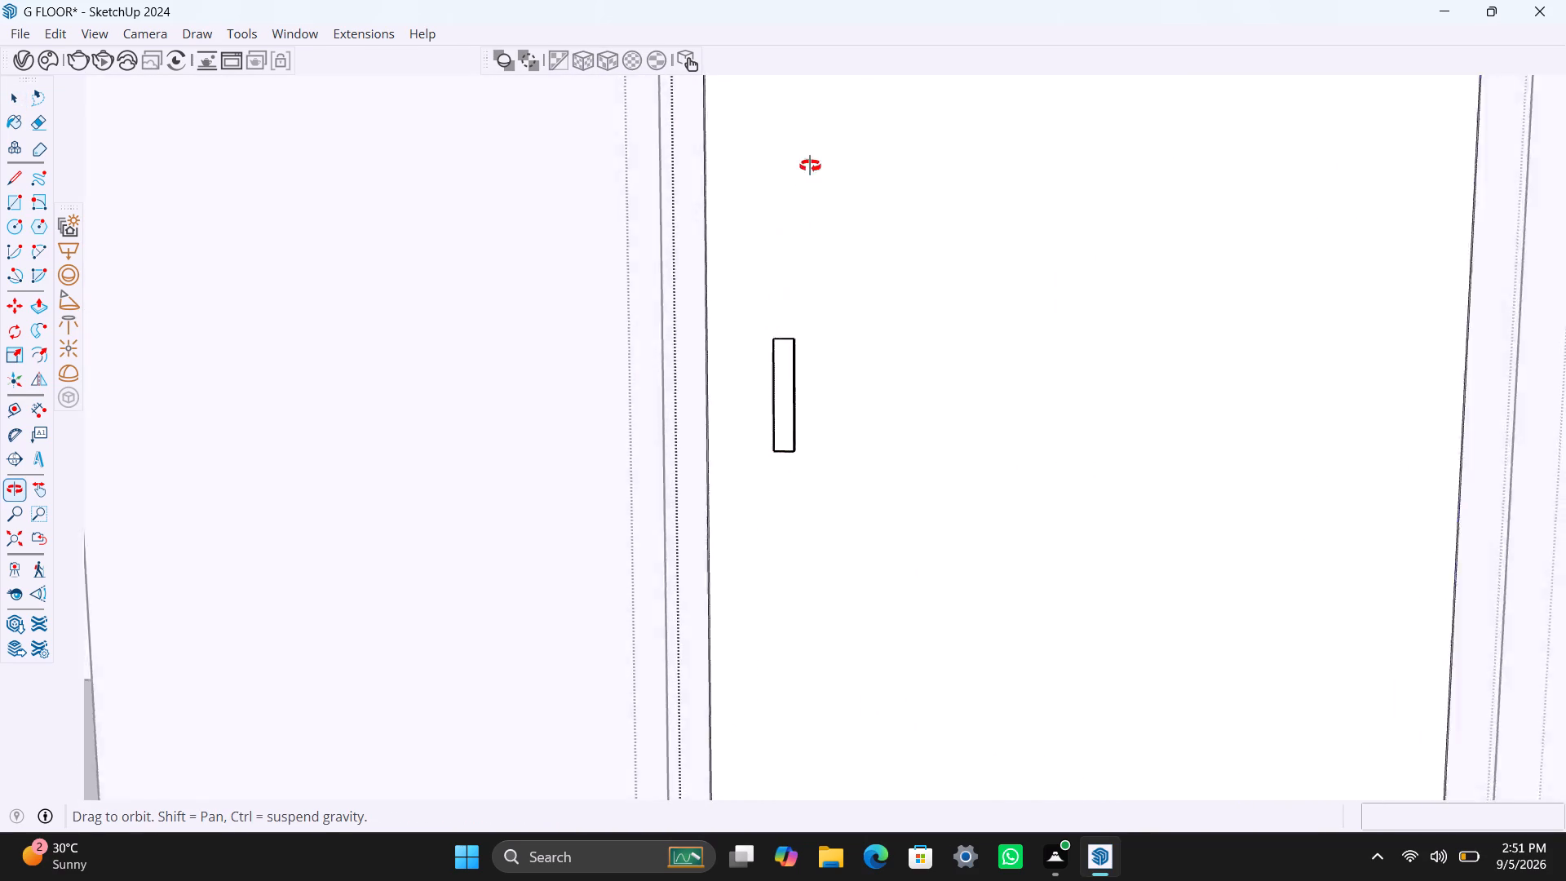
{"action": "middle_click_drag", "start_coordinate": [810, 166], "coordinate": [847, 75]}
{"action": "scroll", "coordinate": [802, 386], "scroll_direction": "up", "scroll_amount": 6}
{"action": "scroll", "coordinate": [780, 477], "scroll_direction": "up", "scroll_amount": 4}
{"action": "left_click", "coordinate": [779, 471]}
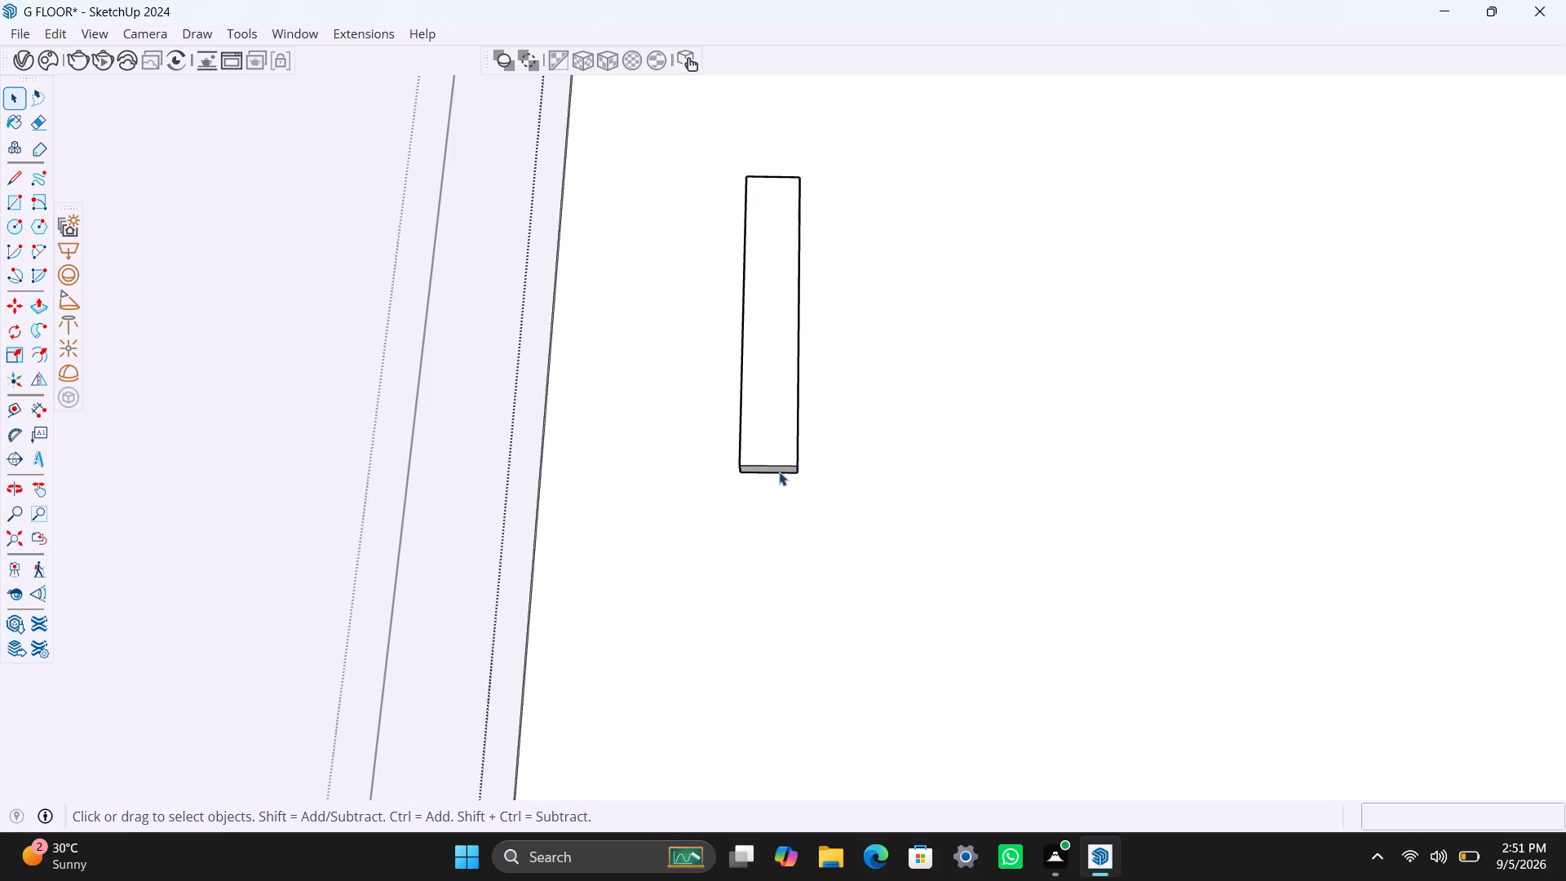
{"action": "double_click", "coordinate": [780, 469]}
{"action": "double_click", "coordinate": [780, 467]}
{"action": "scroll", "coordinate": [780, 469], "scroll_direction": "up", "scroll_amount": 4}
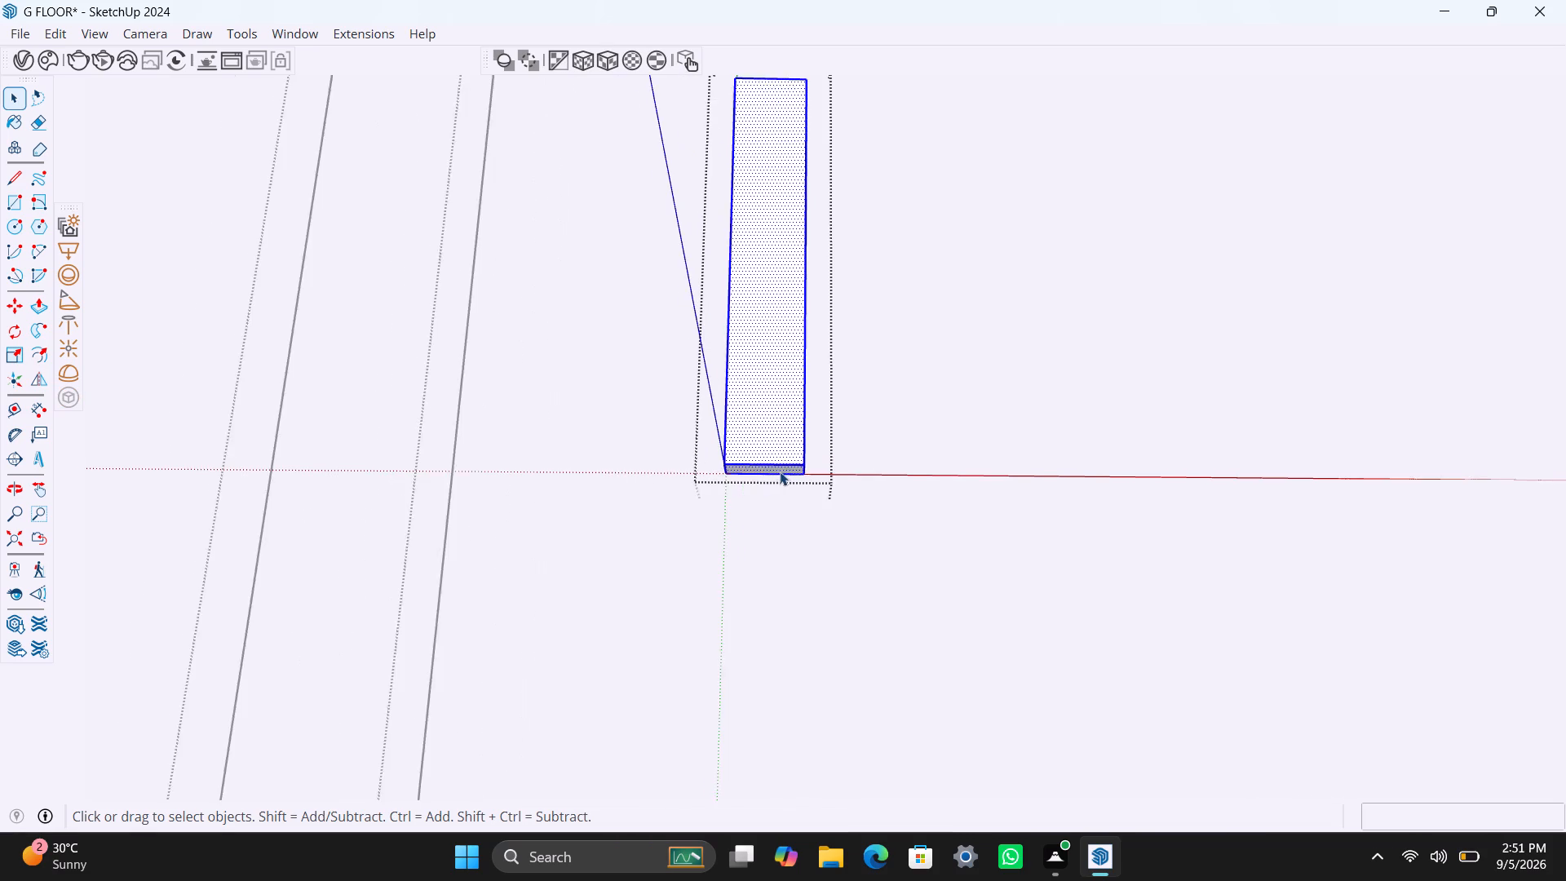
{"action": "left_click", "coordinate": [779, 471]}
{"action": "key", "text": "p"}
{"action": "left_click", "coordinate": [779, 471]}
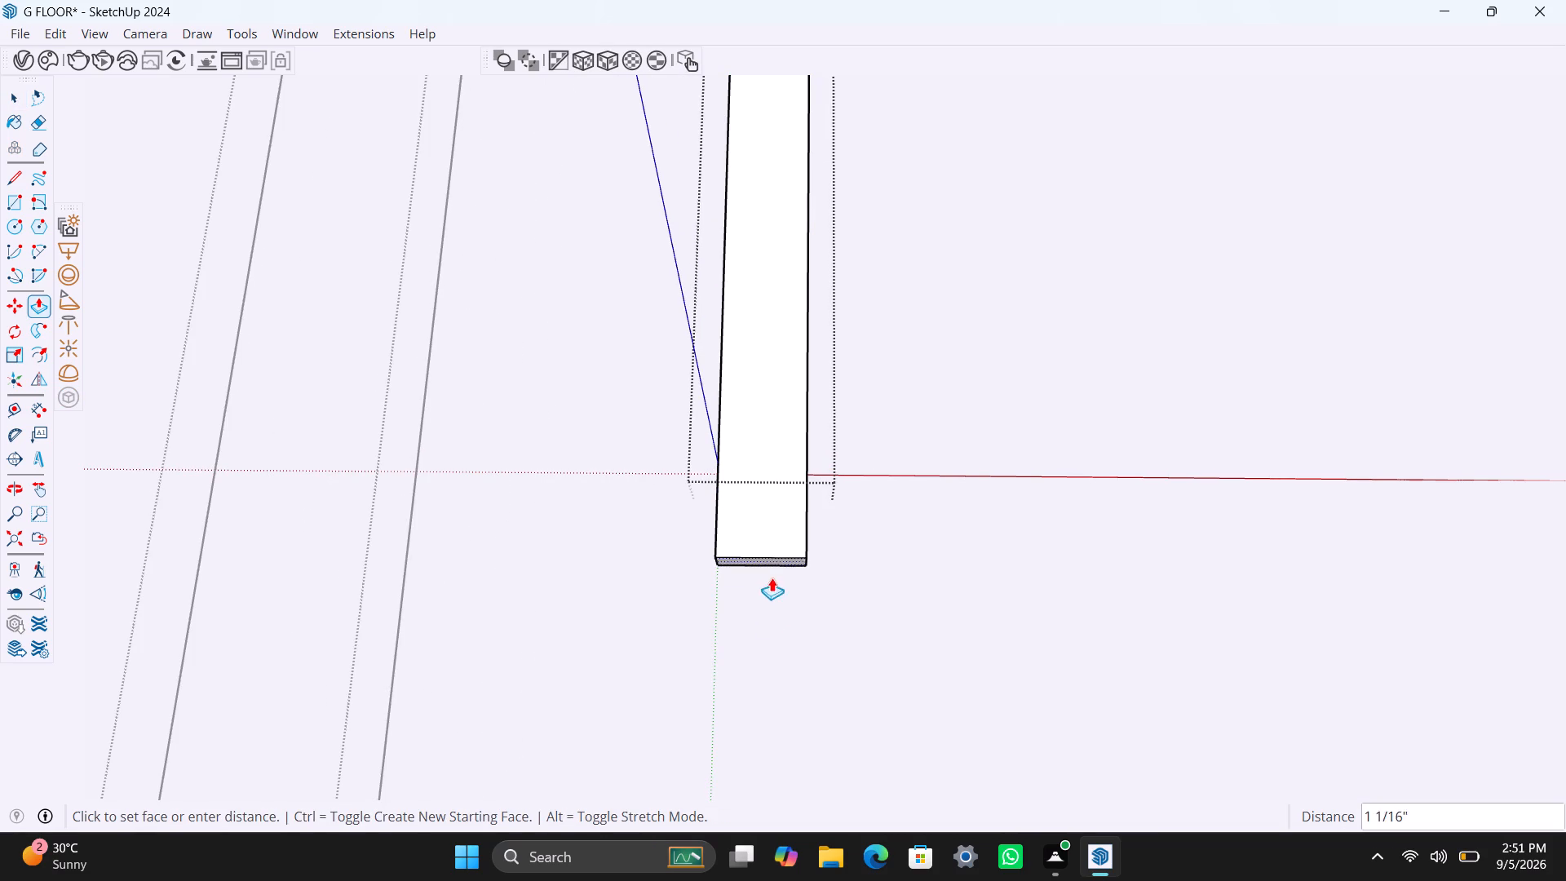
{"action": "left_click", "coordinate": [769, 702]}
{"action": "key", "text": "space"}
{"action": "scroll", "coordinate": [790, 423], "scroll_direction": "down", "scroll_amount": 12}
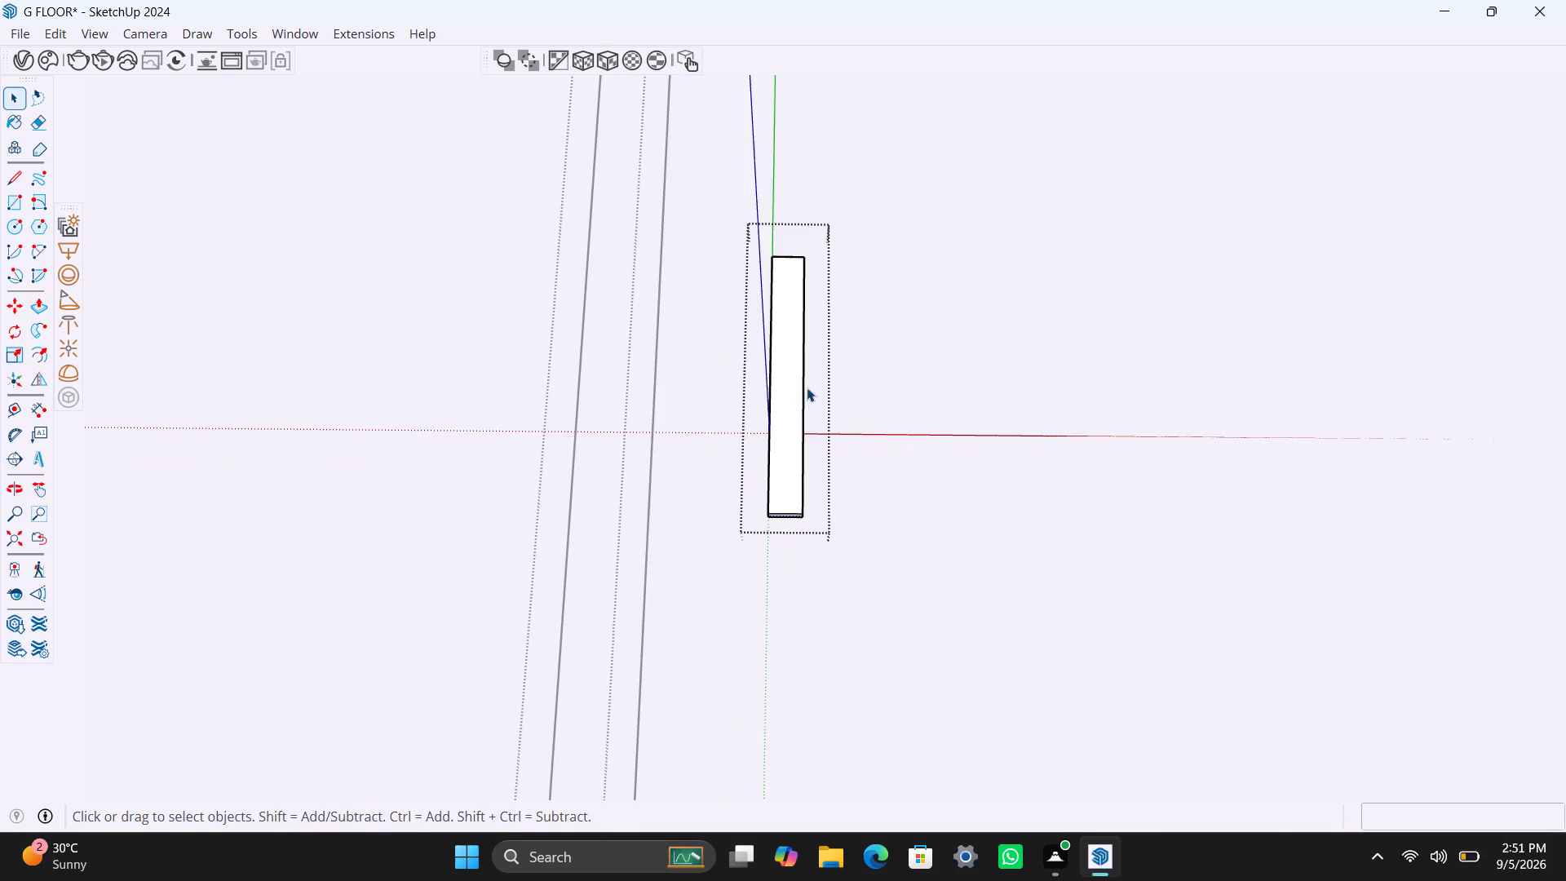
{"action": "middle_click_drag", "start_coordinate": [809, 408], "coordinate": [780, 844]}
{"action": "scroll", "coordinate": [793, 525], "scroll_direction": "down", "scroll_amount": 20}
{"action": "scroll", "coordinate": [793, 525], "scroll_direction": "down", "scroll_amount": 11}
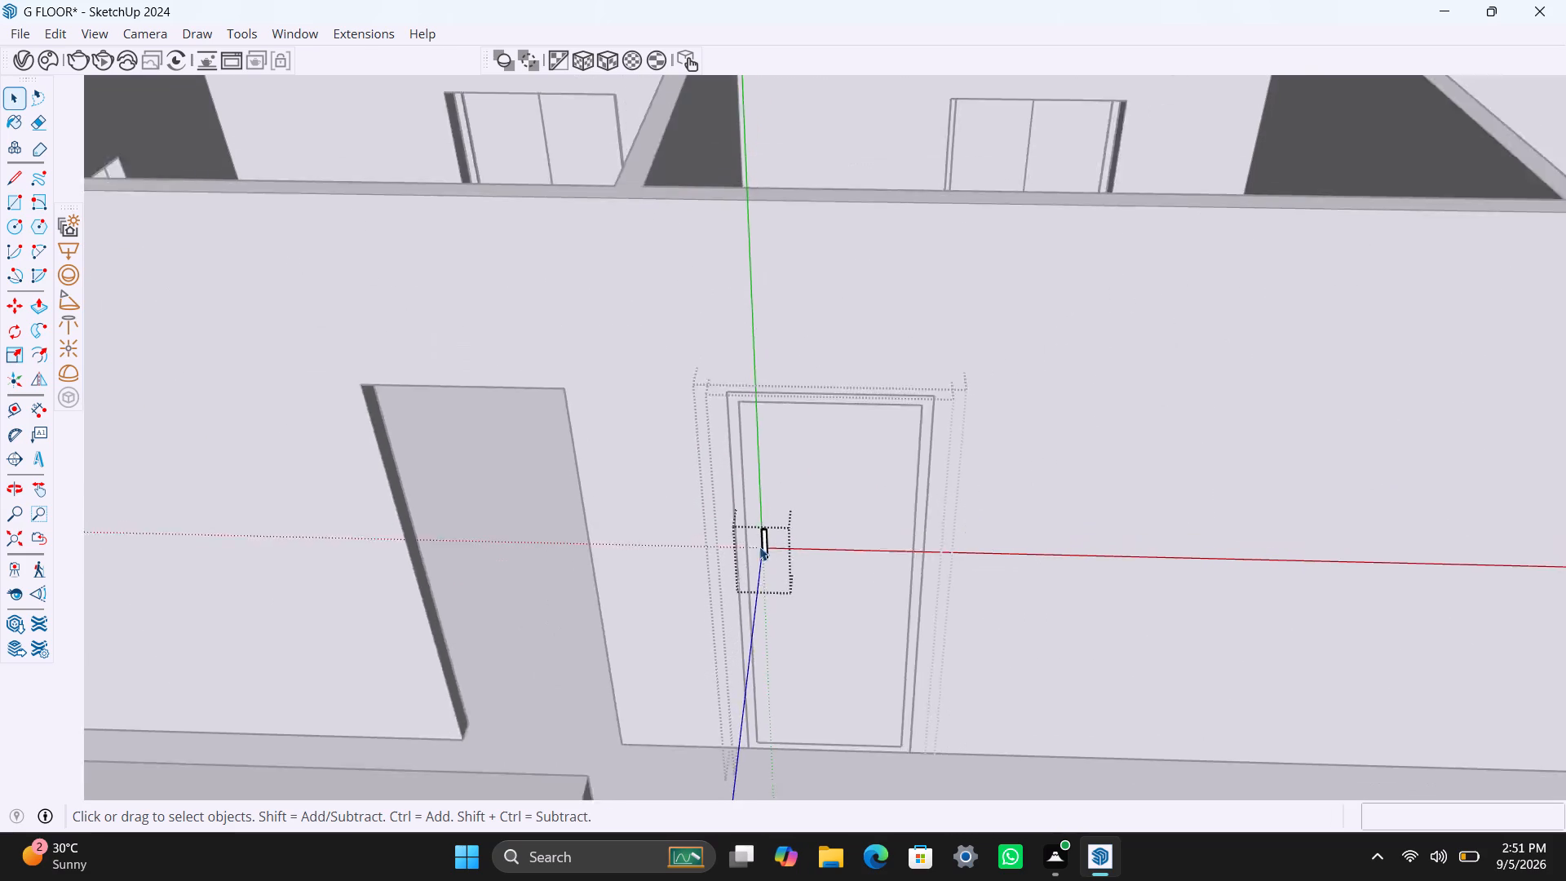
{"action": "scroll", "coordinate": [754, 547], "scroll_direction": "up", "scroll_amount": 3}
{"action": "left_click", "coordinate": [762, 542]}
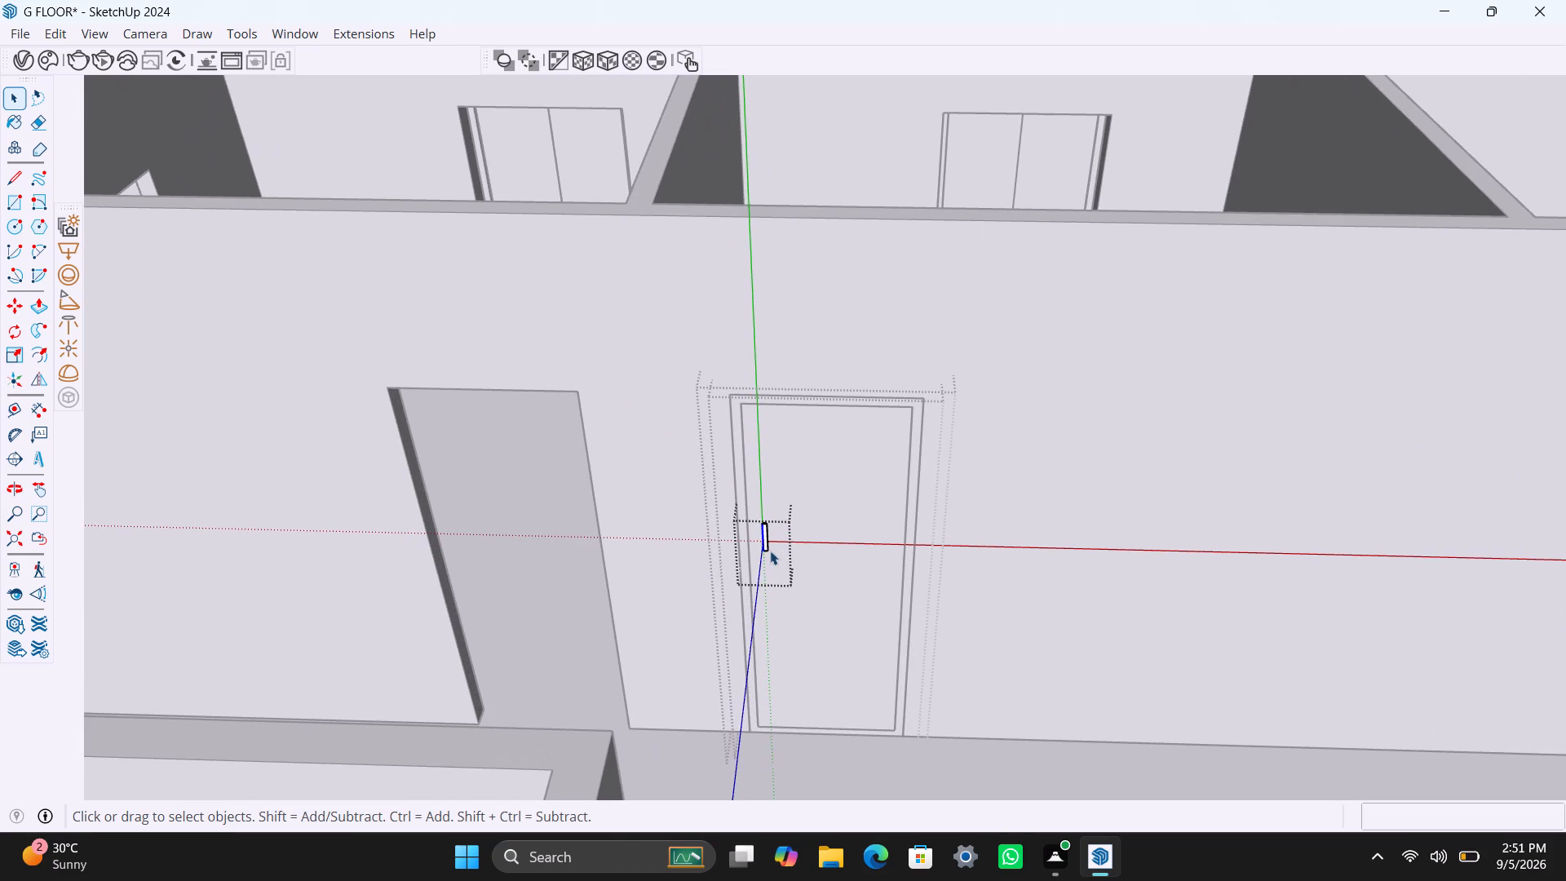
{"action": "left_click", "coordinate": [1033, 514]}
{"action": "left_click", "coordinate": [759, 535]}
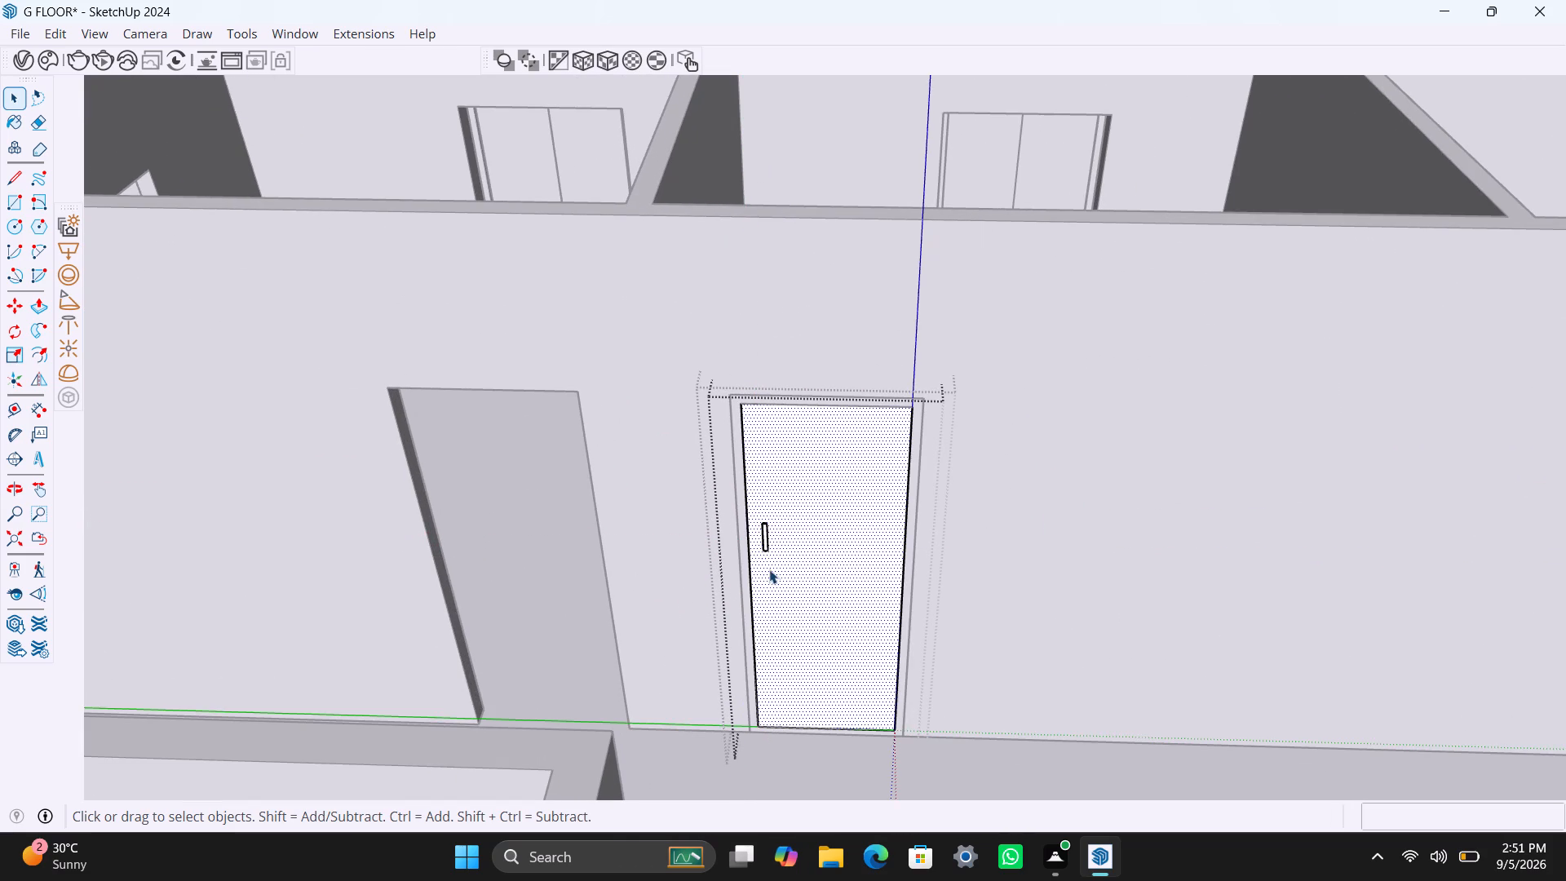
Move the handle about 1' down along the door panel.
{"action": "scroll", "coordinate": [774, 533], "scroll_direction": "up", "scroll_amount": 4}
{"action": "left_click", "coordinate": [764, 547]}
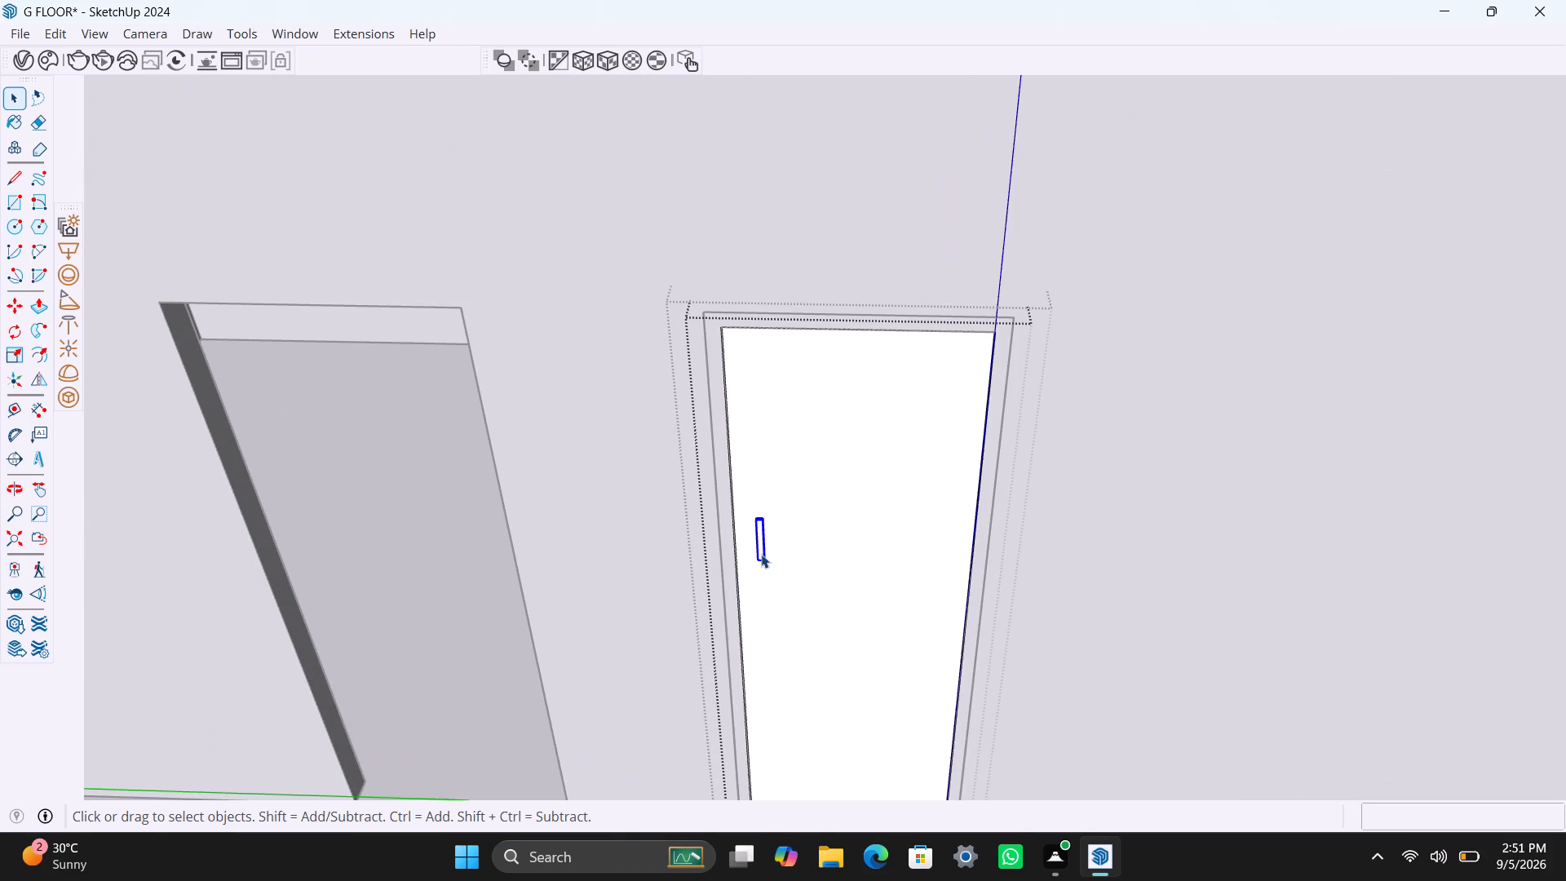
{"action": "key", "text": "m"}
{"action": "left_click", "coordinate": [761, 554]}
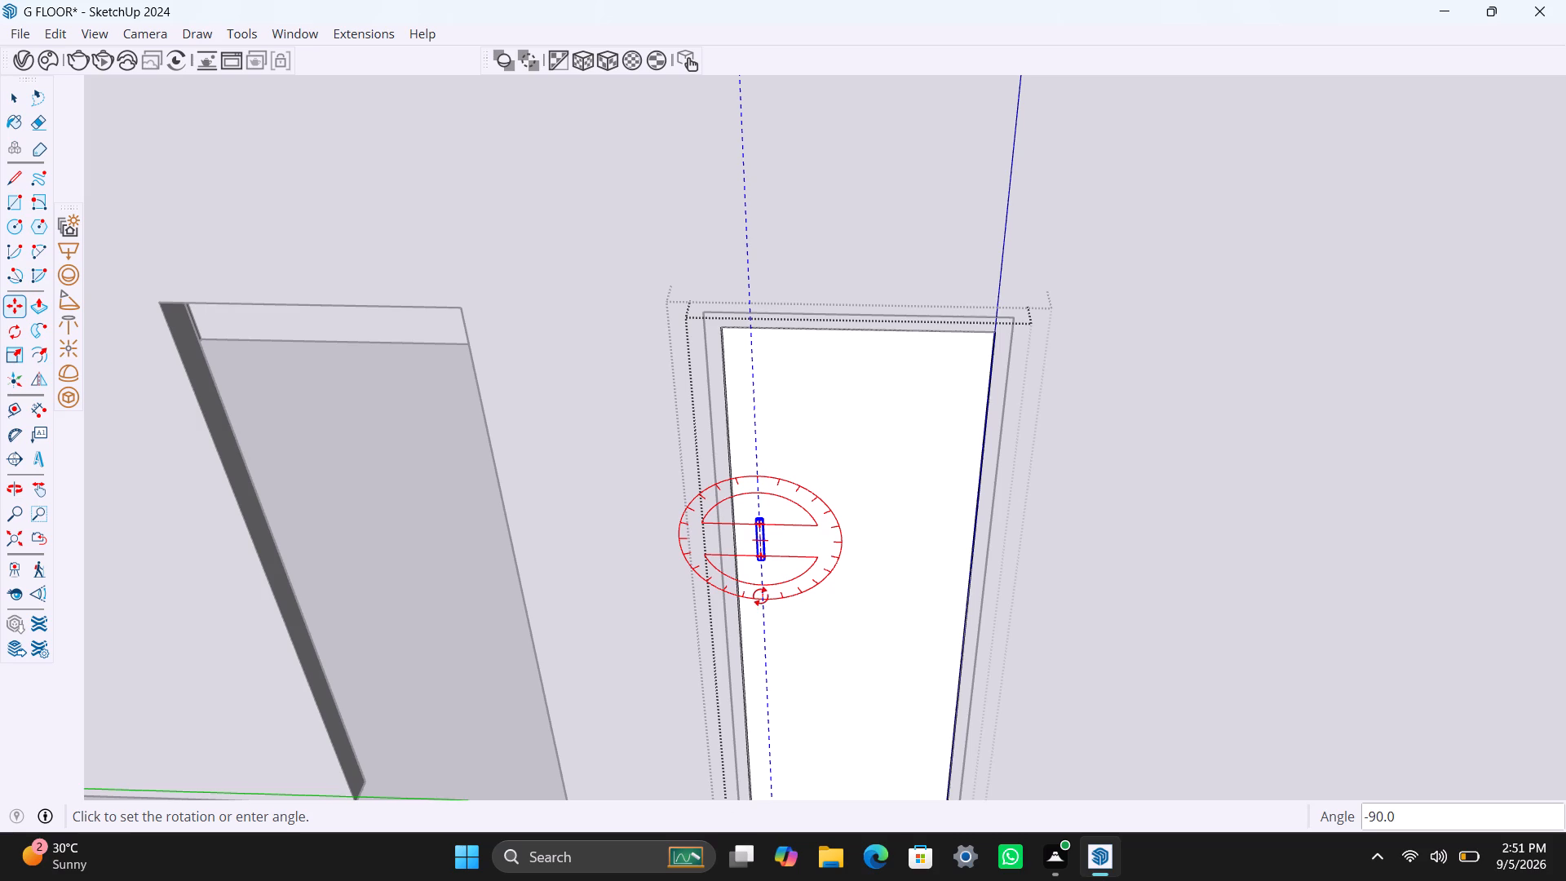
{"action": "key", "text": "Escape"}
{"action": "left_click", "coordinate": [766, 564]}
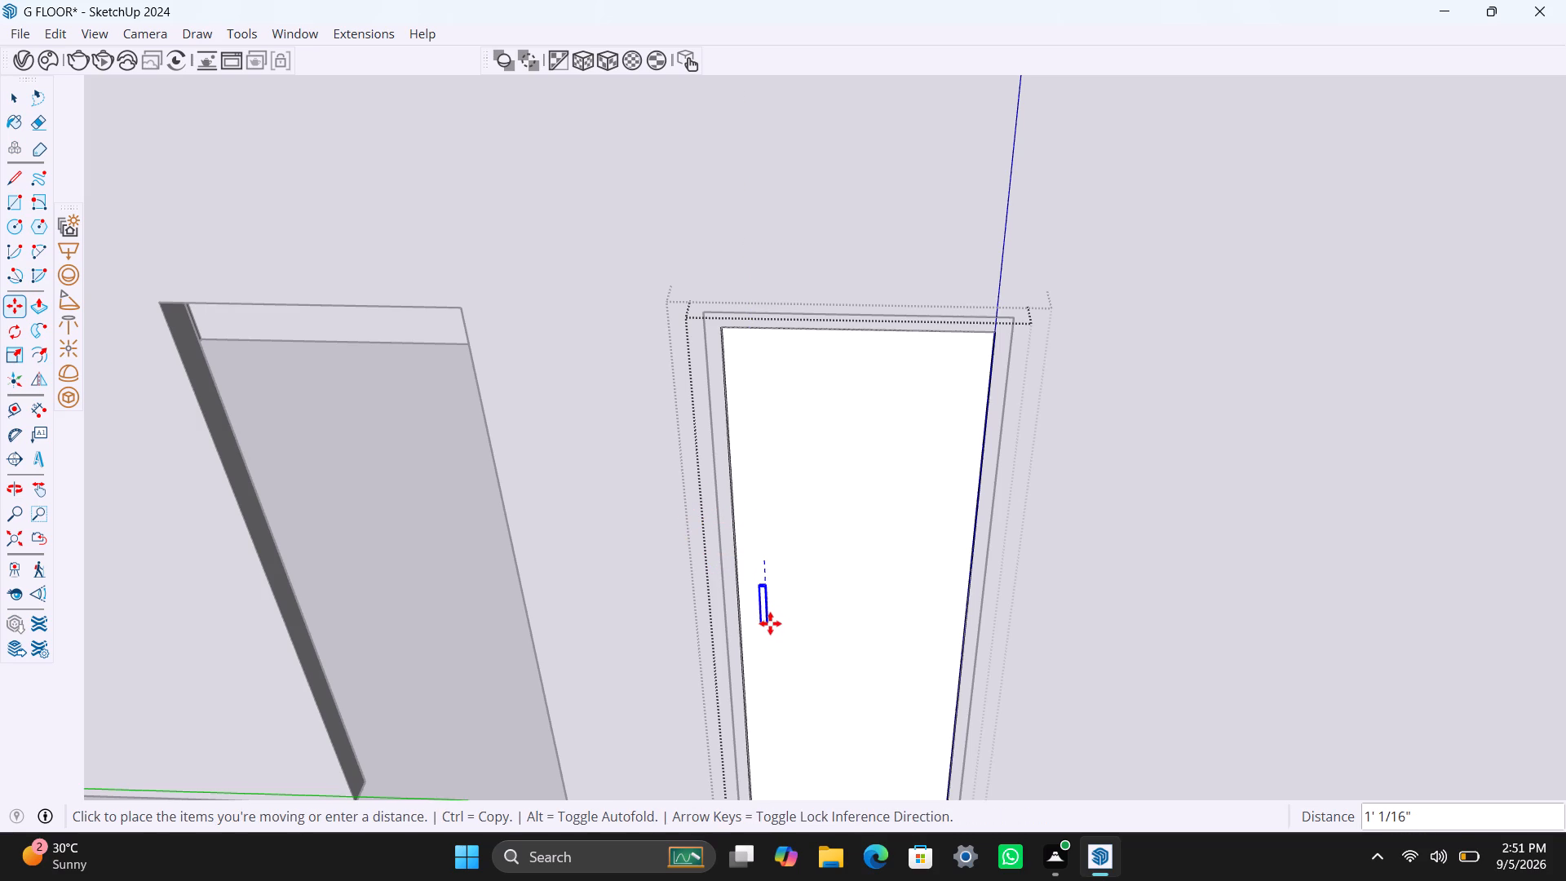
{"action": "left_click", "coordinate": [770, 623]}
{"action": "key", "text": "Escape"}
Exit the nested door panel and door frame groups back to the whole floor model.
{"action": "scroll", "coordinate": [652, 580], "scroll_direction": "down", "scroll_amount": 11}
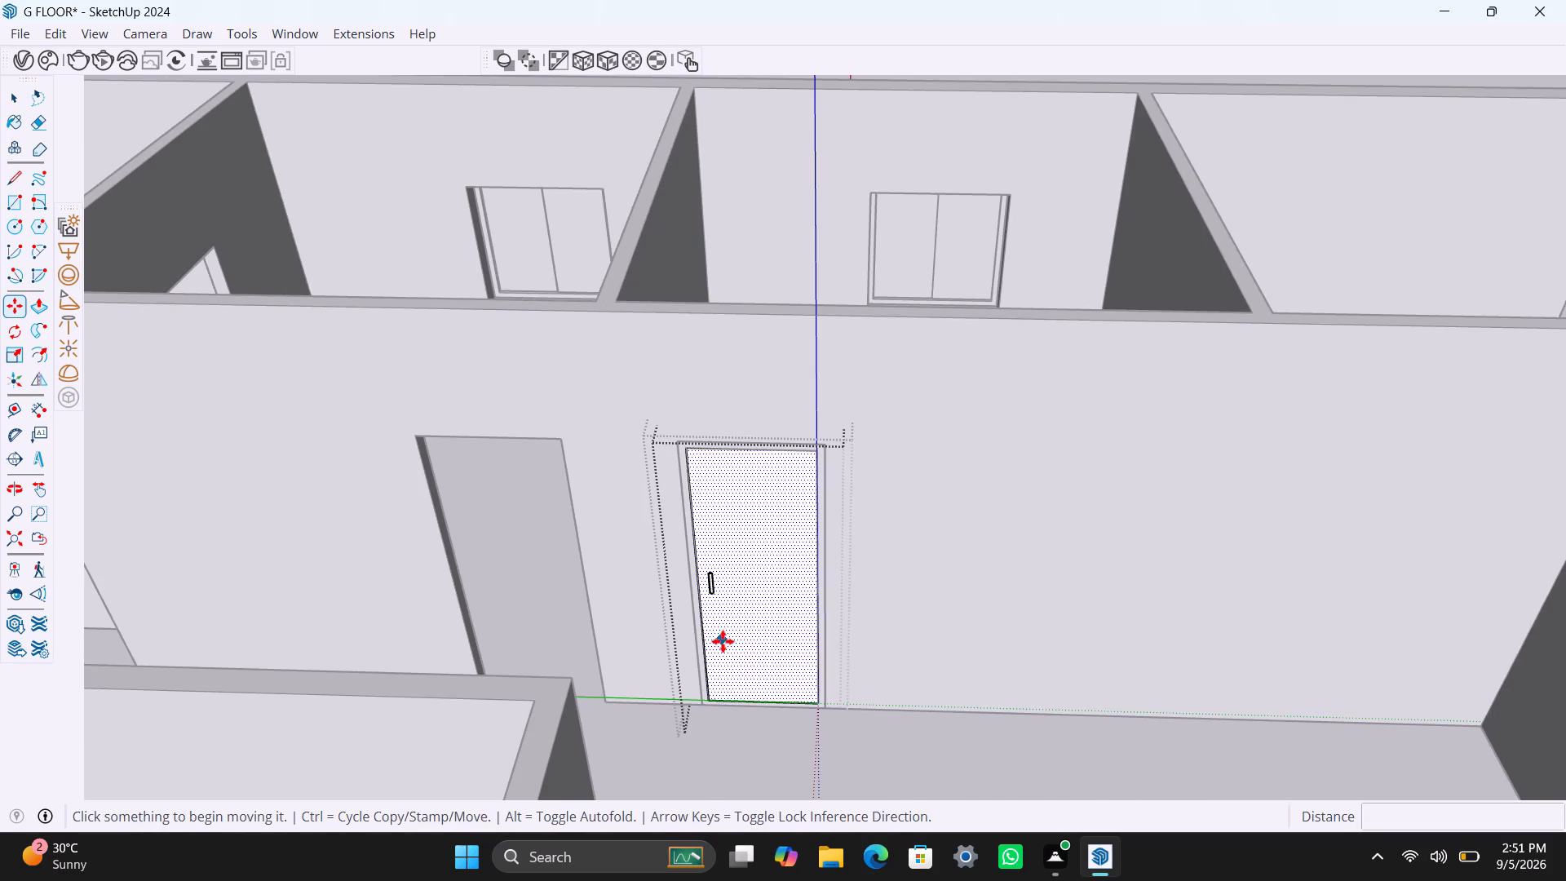
{"action": "middle_click_drag", "start_coordinate": [723, 644], "coordinate": [881, 598]}
{"action": "left_click", "coordinate": [688, 423]}
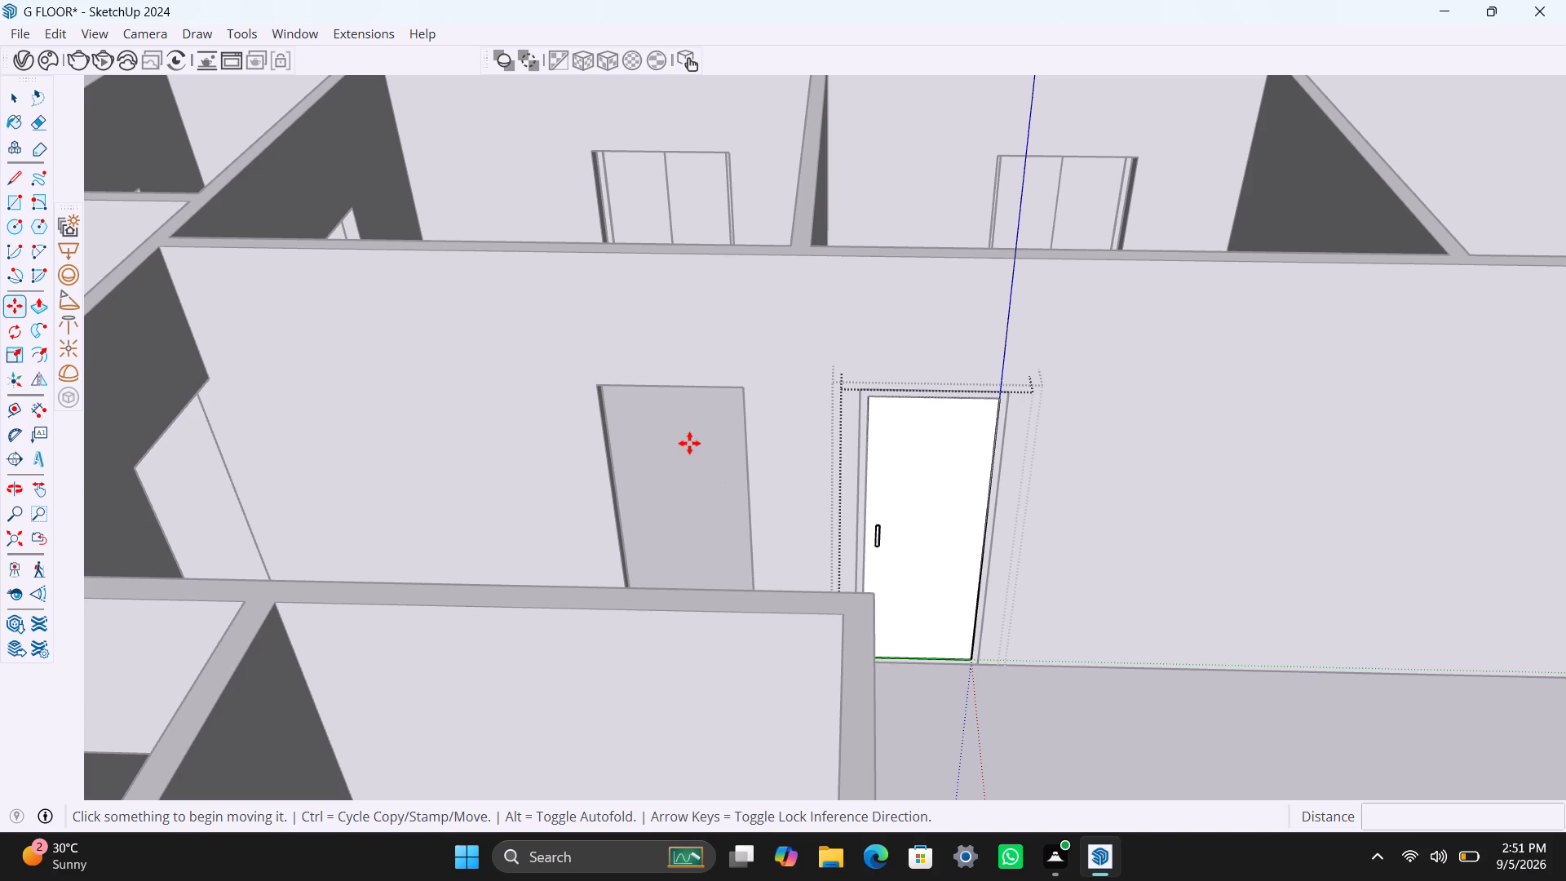
{"action": "key", "text": "Escape"}
{"action": "key", "text": "Escape"}
{"action": "key", "text": "Escape"}
{"action": "left_click", "coordinate": [687, 432]}
{"action": "left_click", "coordinate": [686, 444]}
{"action": "left_click", "coordinate": [700, 445]}
{"action": "key", "text": "Escape"}
{"action": "key", "text": "Escape"}
{"action": "key", "text": "Escape"}
{"action": "key", "text": "space"}
{"action": "left_click", "coordinate": [1112, 702]}
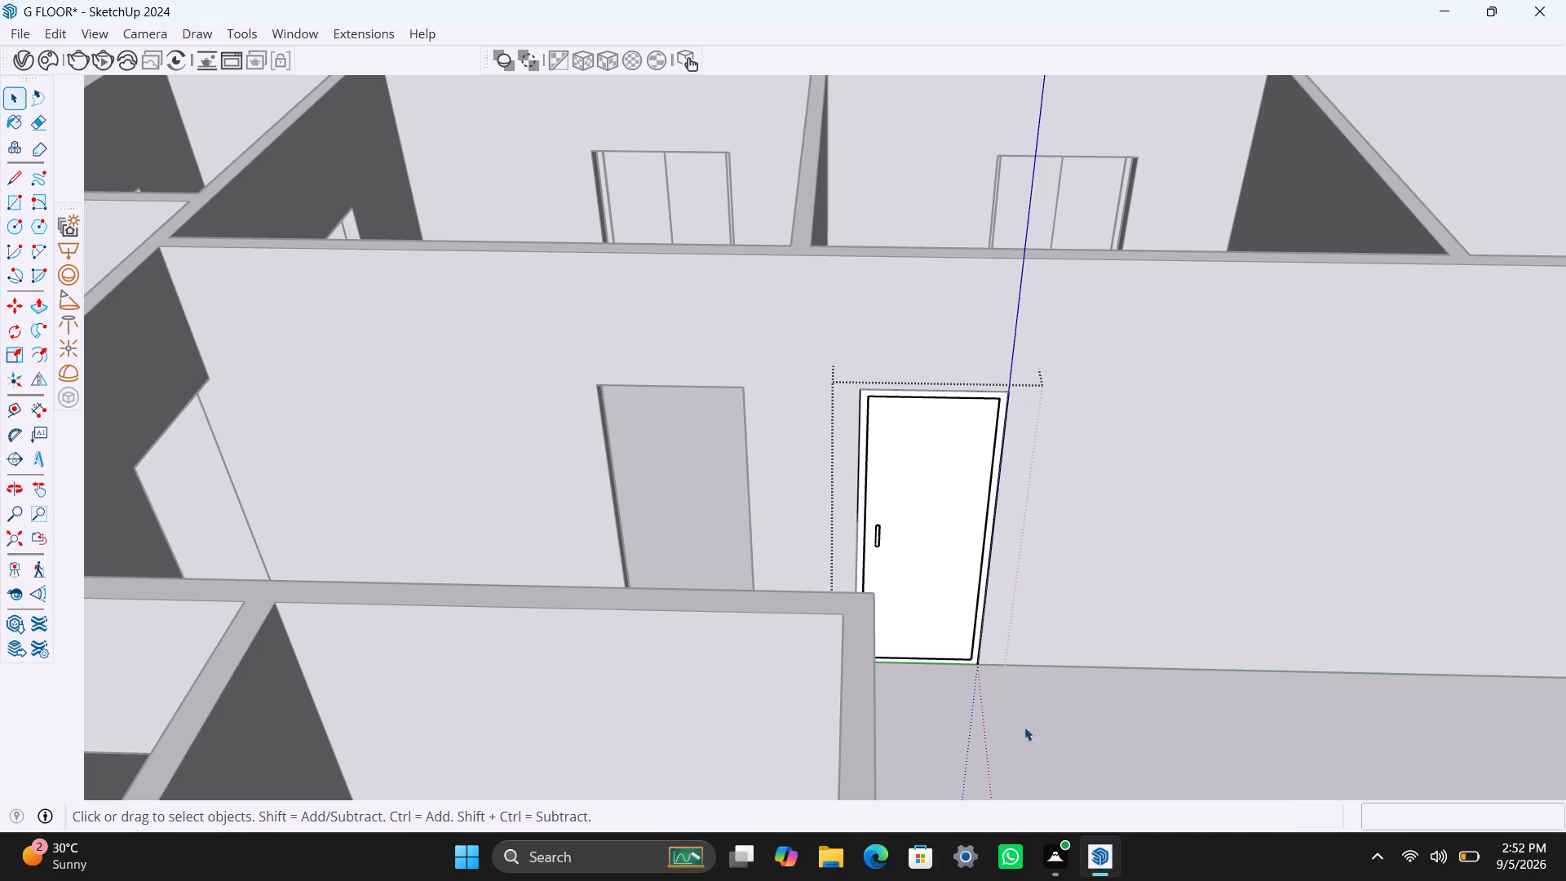
{"action": "left_click", "coordinate": [1053, 726]}
Delete the floor face of the room behind the finished door.
{"action": "scroll", "coordinate": [757, 559], "scroll_direction": "down", "scroll_amount": 4}
{"action": "middle_click_drag", "start_coordinate": [722, 511], "coordinate": [651, 647]}
{"action": "scroll", "coordinate": [629, 506], "scroll_direction": "up", "scroll_amount": 3}
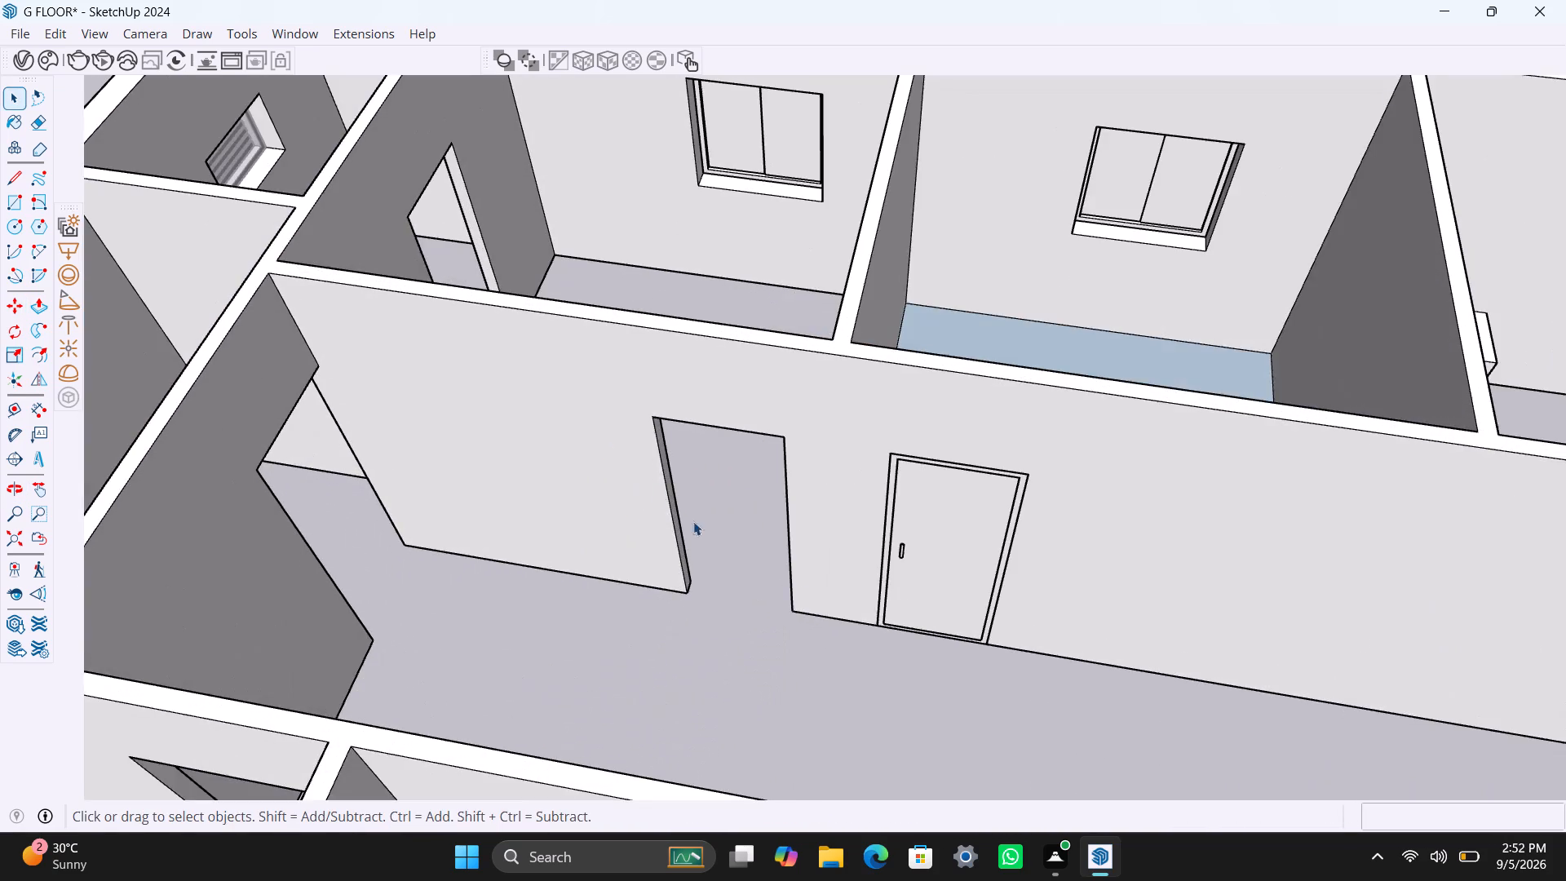
{"action": "middle_click_drag", "start_coordinate": [710, 579], "coordinate": [770, 563]}
{"action": "middle_click_drag", "start_coordinate": [1034, 399], "coordinate": [984, 602]}
{"action": "left_click", "coordinate": [1011, 420]}
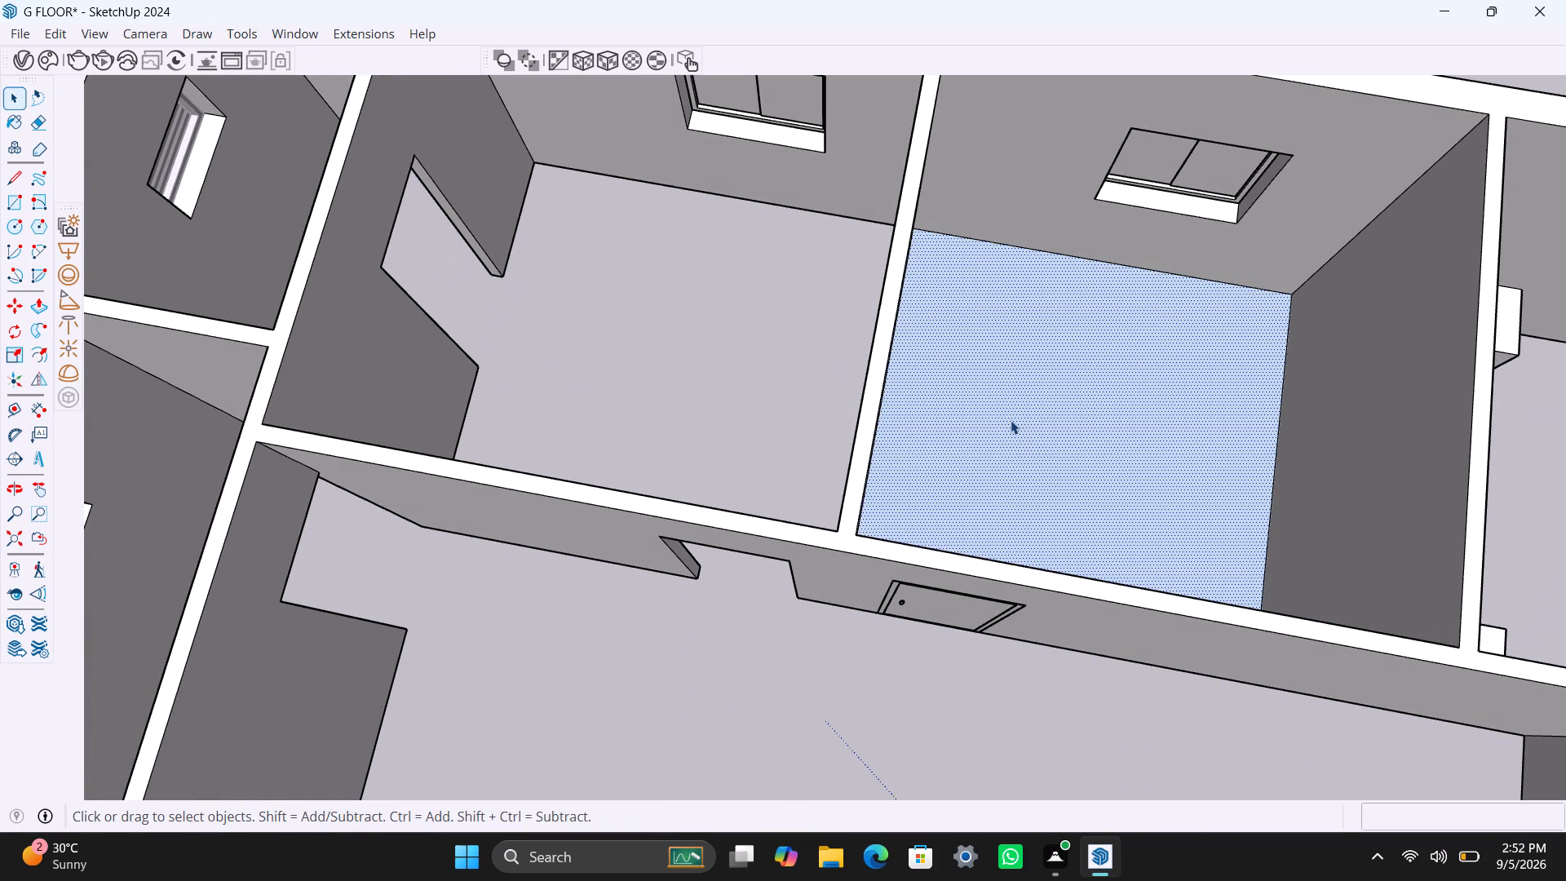
{"action": "key", "text": "Delete"}
Draw a rectangle filling the open doorway beside the finished door, corner to corner, and group it.
{"action": "scroll", "coordinate": [993, 580], "scroll_direction": "down", "scroll_amount": 4}
{"action": "middle_click_drag", "start_coordinate": [838, 654], "coordinate": [908, 434]}
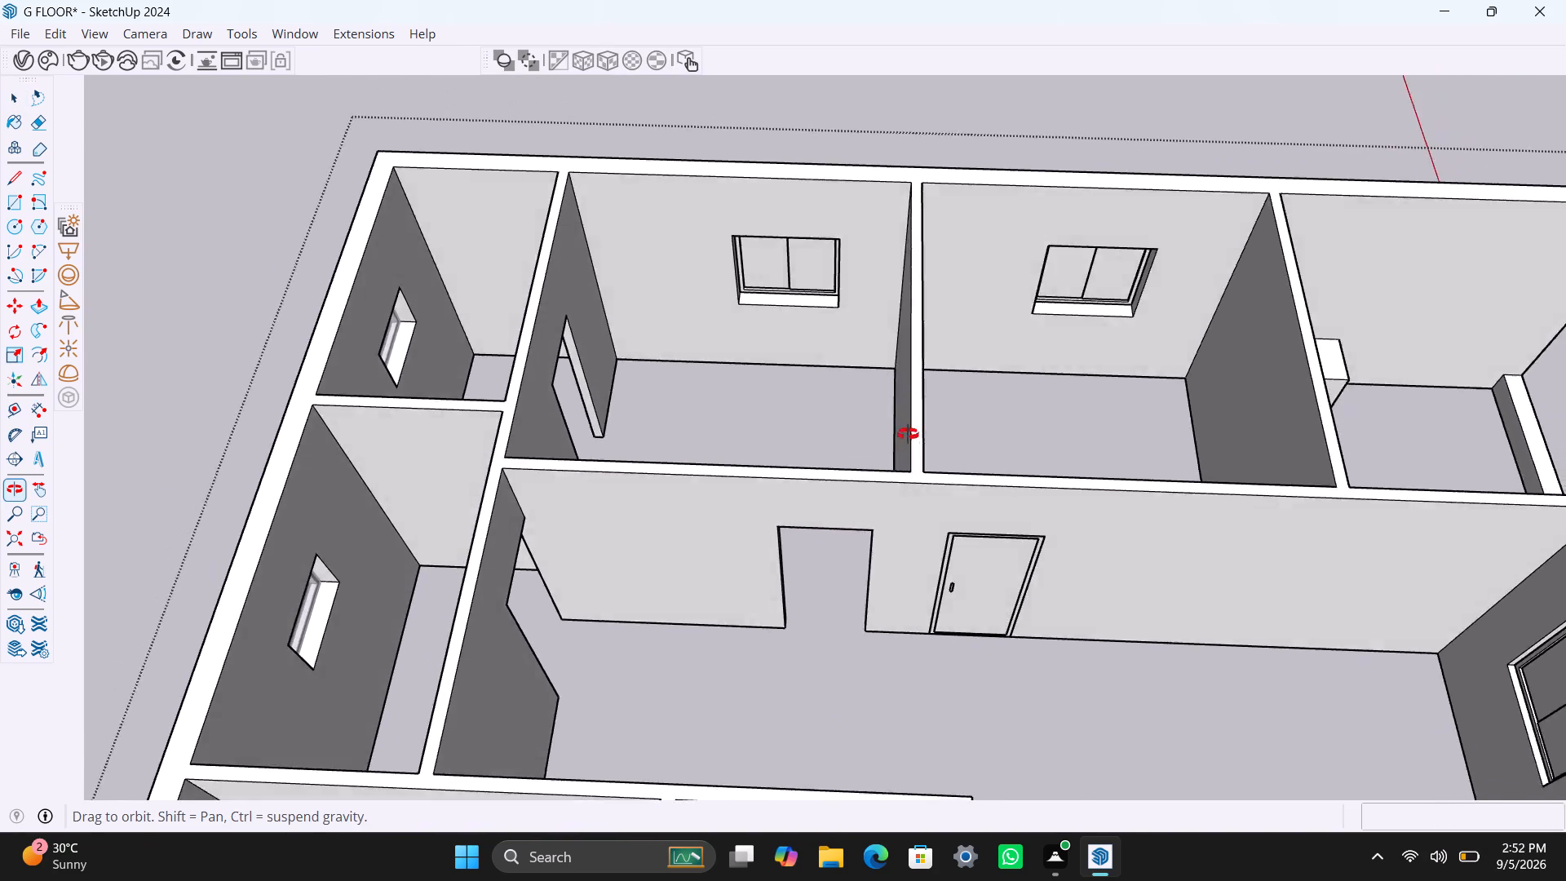
{"action": "middle_click_drag", "start_coordinate": [908, 434], "coordinate": [901, 414]}
{"action": "scroll", "coordinate": [746, 525], "scroll_direction": "up", "scroll_amount": 1}
{"action": "key", "text": "r"}
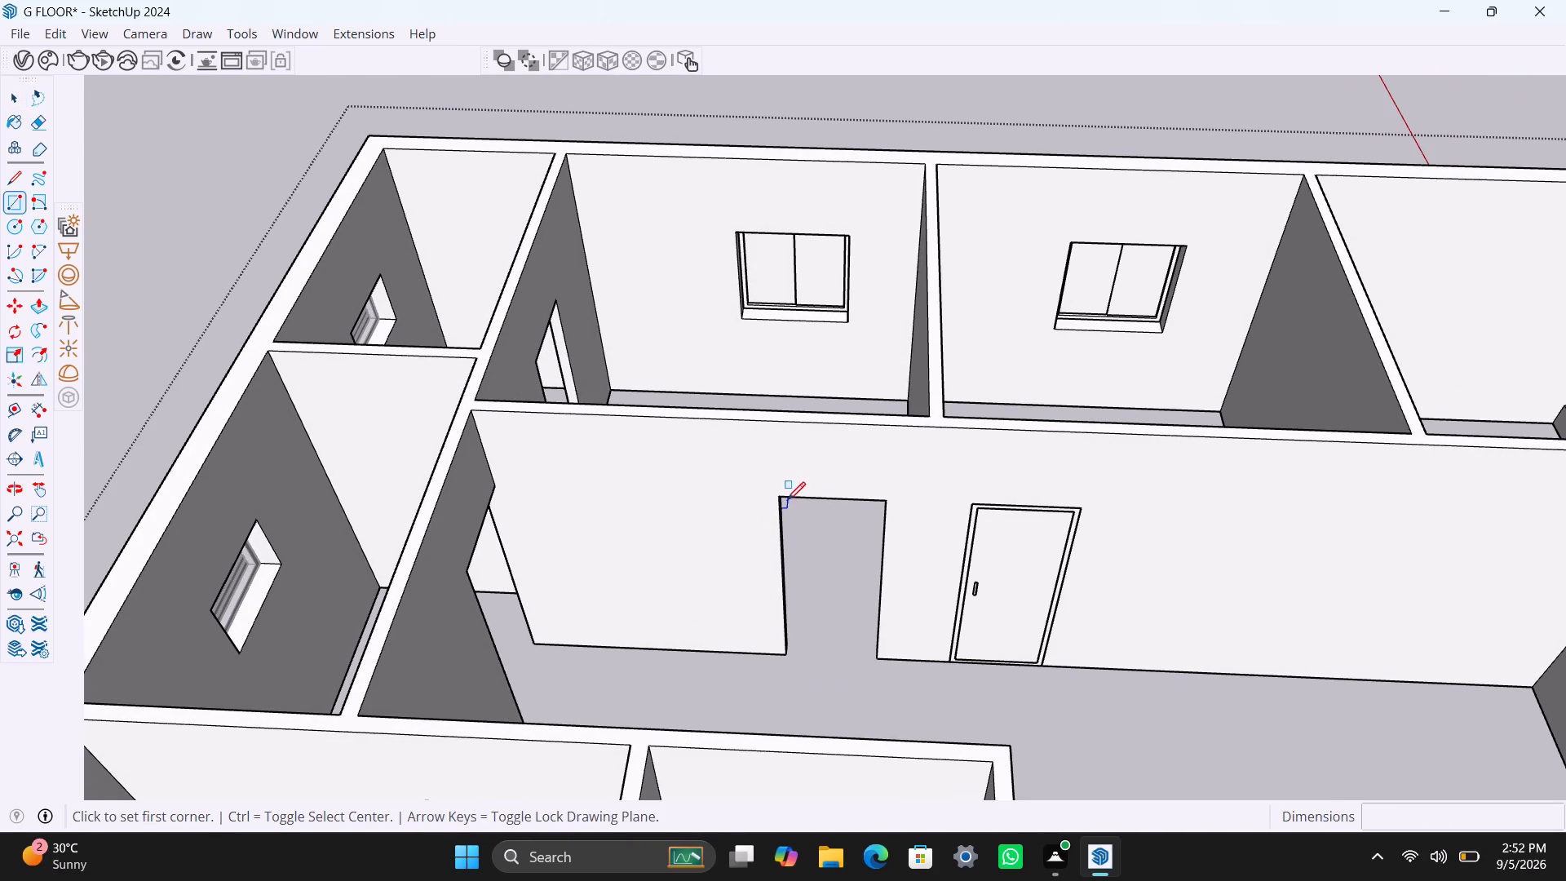
{"action": "left_click", "coordinate": [781, 494]}
{"action": "left_click", "coordinate": [880, 657]}
{"action": "key", "text": "space"}
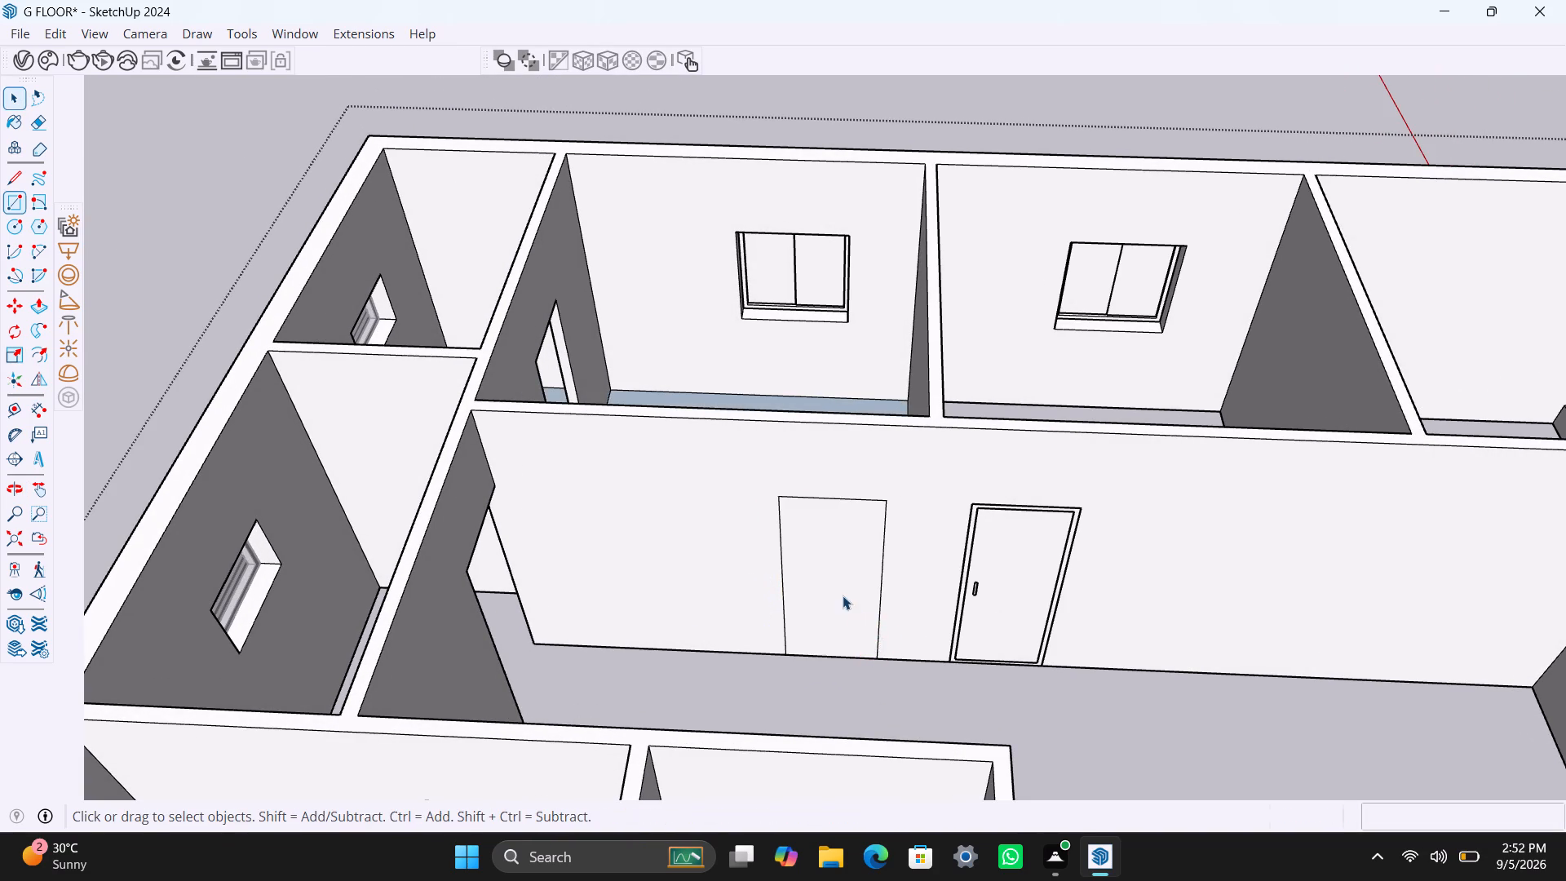
{"action": "double_click", "coordinate": [843, 595]}
{"action": "right_click", "coordinate": [840, 593]}
{"action": "left_click", "coordinate": [871, 277]}
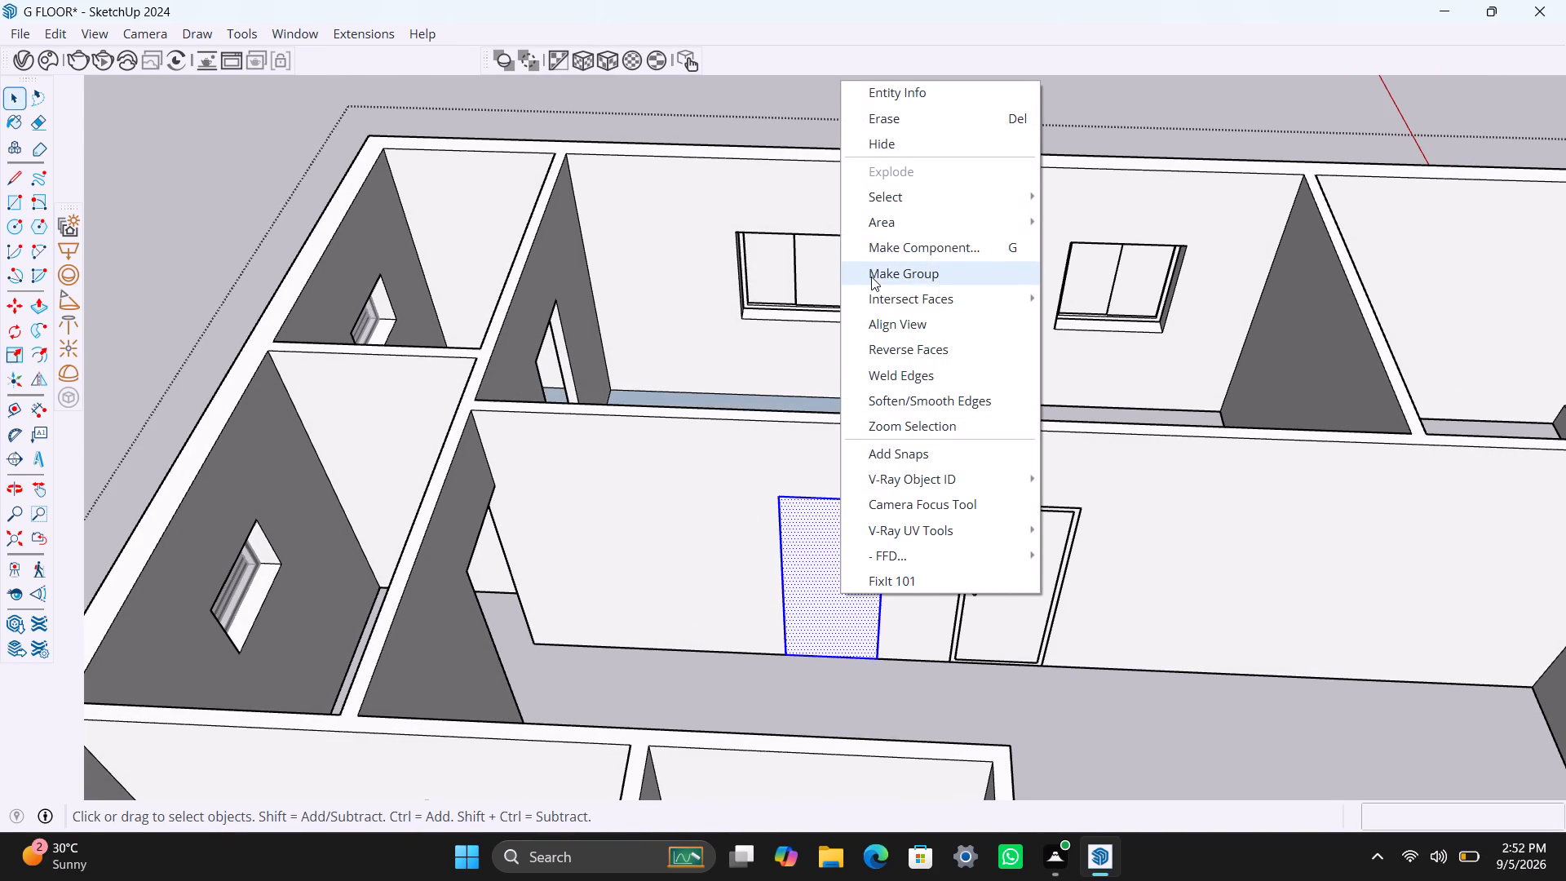
Inside the new door group, offset the face's outline 2" inward and delete the inner face.
{"action": "double_click", "coordinate": [838, 564]}
{"action": "left_click", "coordinate": [828, 553]}
{"action": "key", "text": "f"}
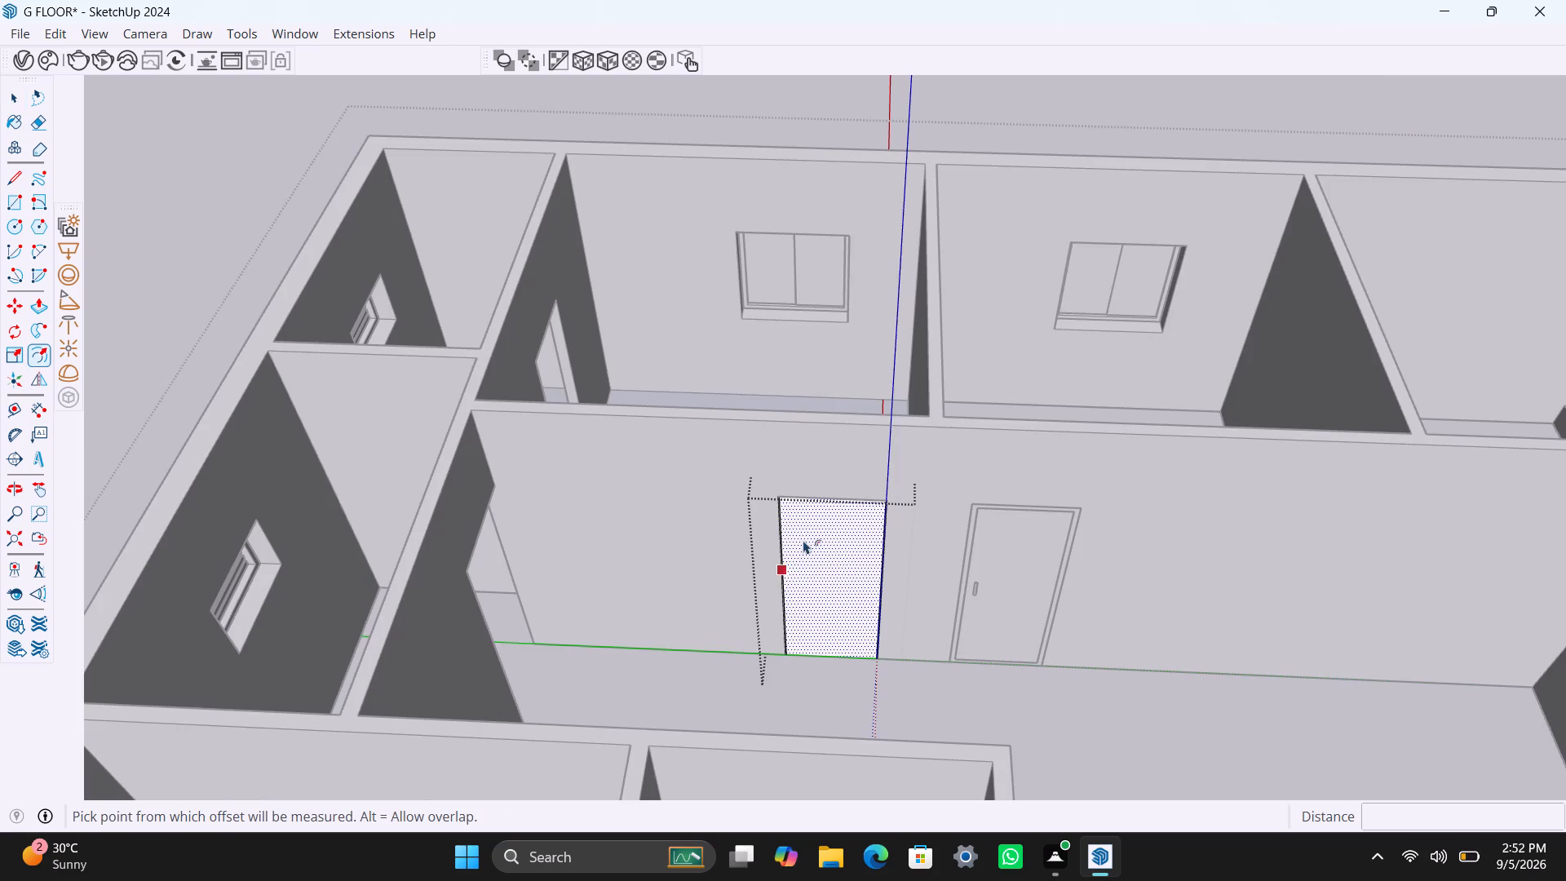
{"action": "left_click", "coordinate": [805, 538]}
{"action": "type", "text": "2\""}
{"action": "key", "text": "Return"}
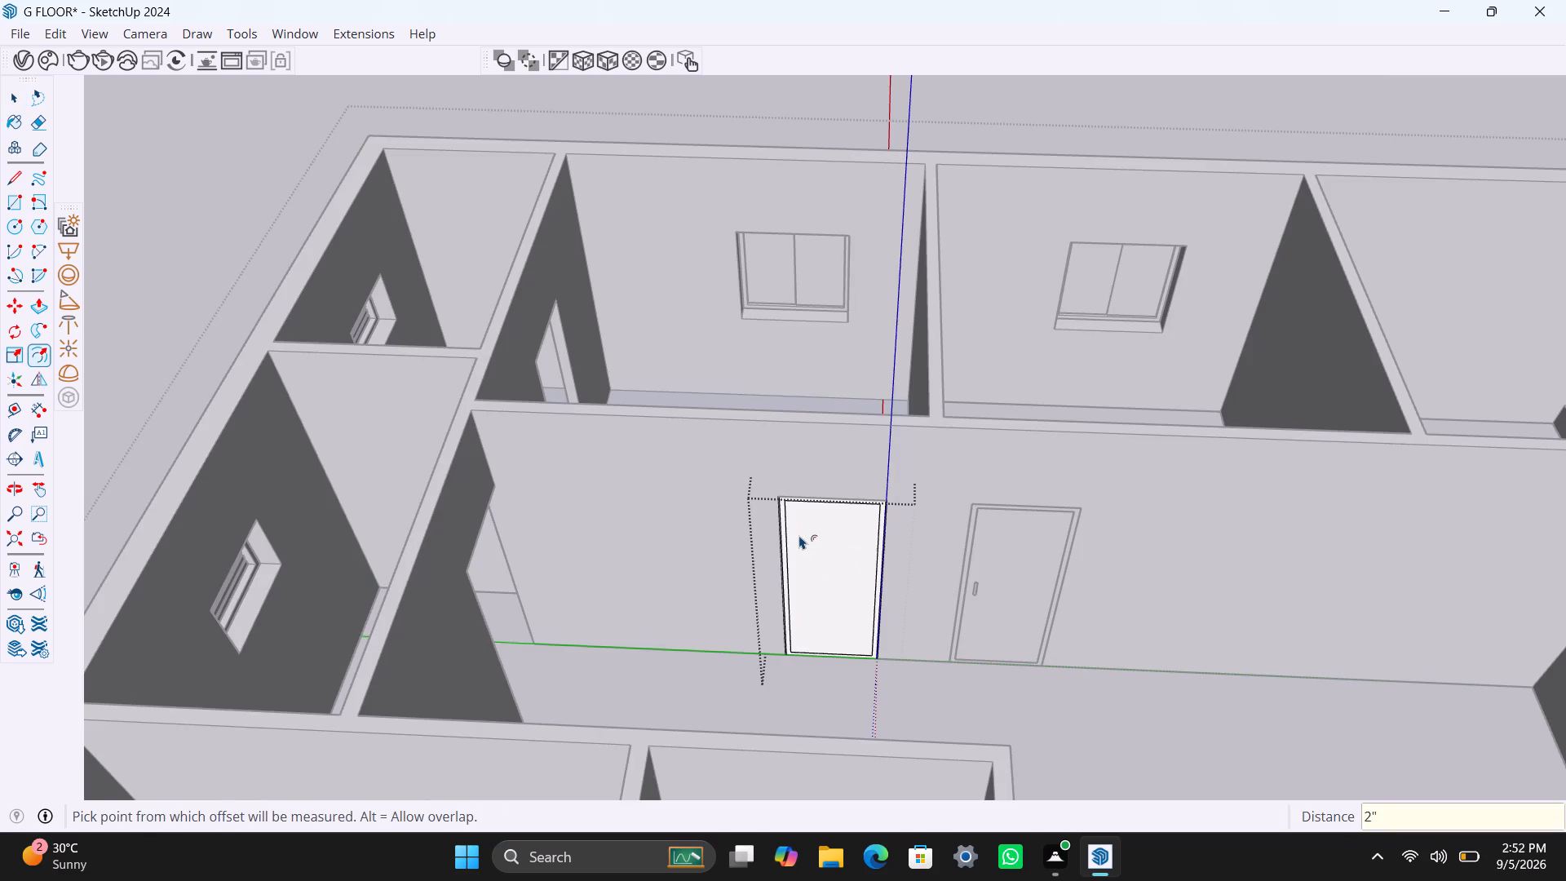
{"action": "key", "text": "space"}
{"action": "left_click", "coordinate": [795, 548]}
{"action": "left_click", "coordinate": [818, 555]}
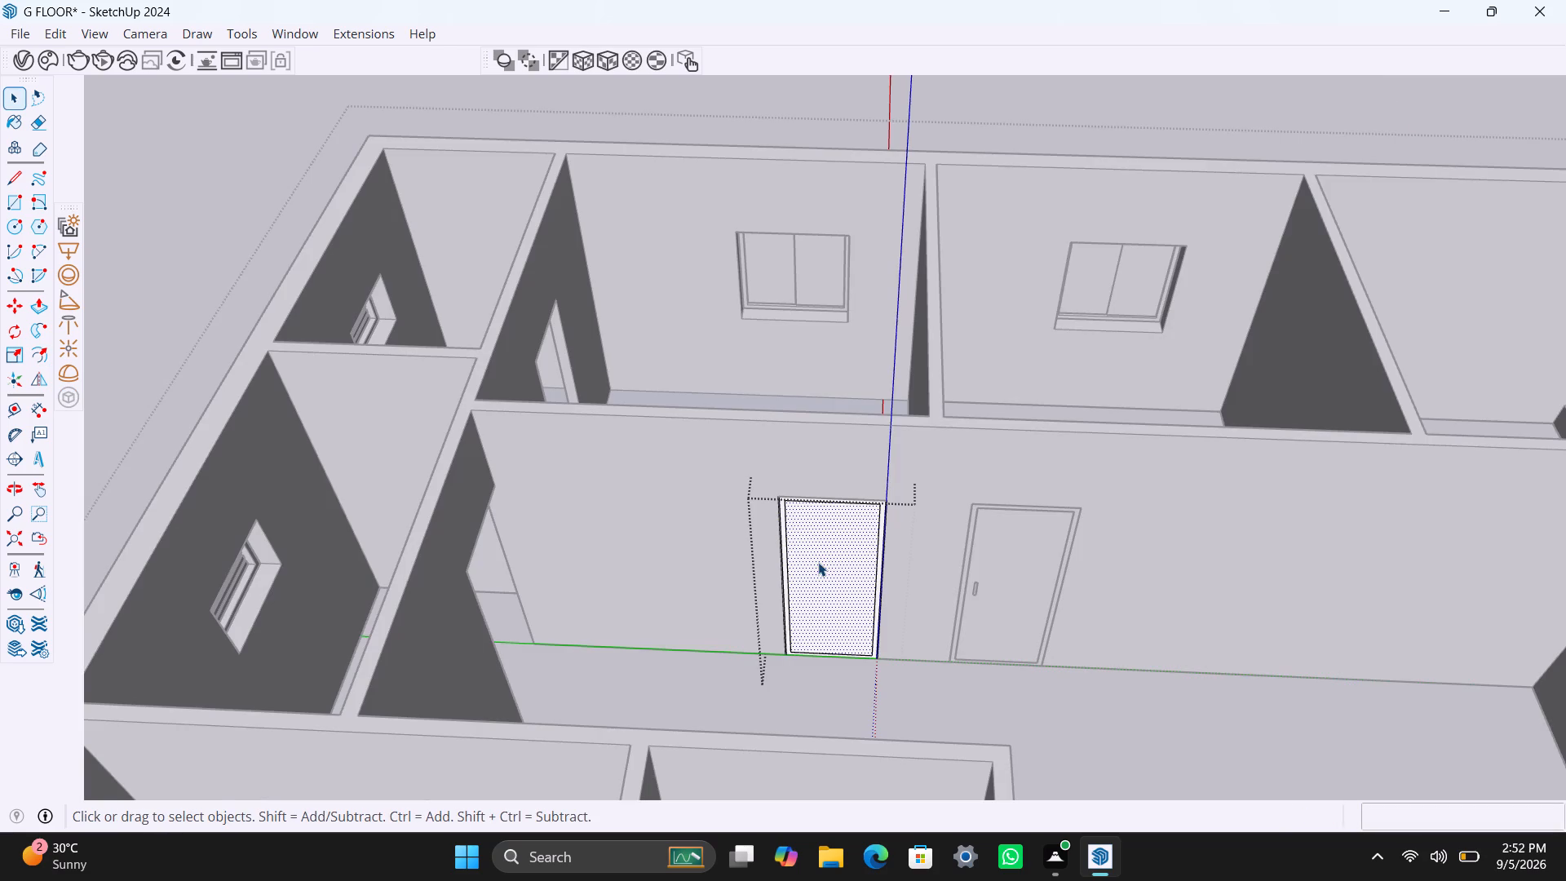
{"action": "key", "text": "Delete"}
Extrude the door frame face 2.5".
{"action": "scroll", "coordinate": [800, 609], "scroll_direction": "up", "scroll_amount": 9}
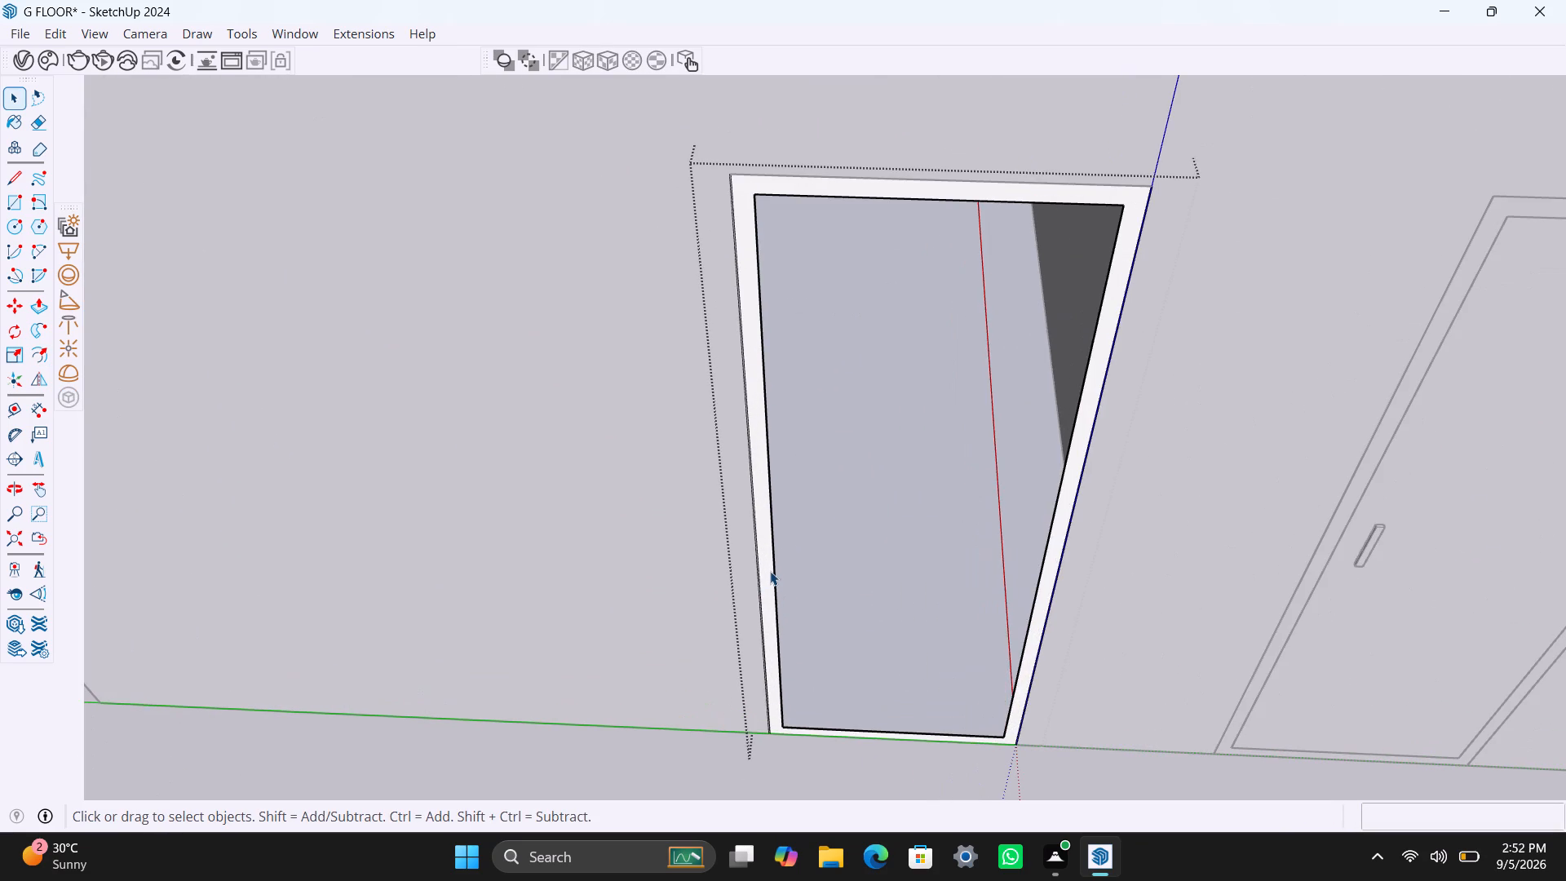
{"action": "left_click", "coordinate": [770, 565]}
{"action": "key", "text": "p"}
{"action": "left_click", "coordinate": [770, 566]}
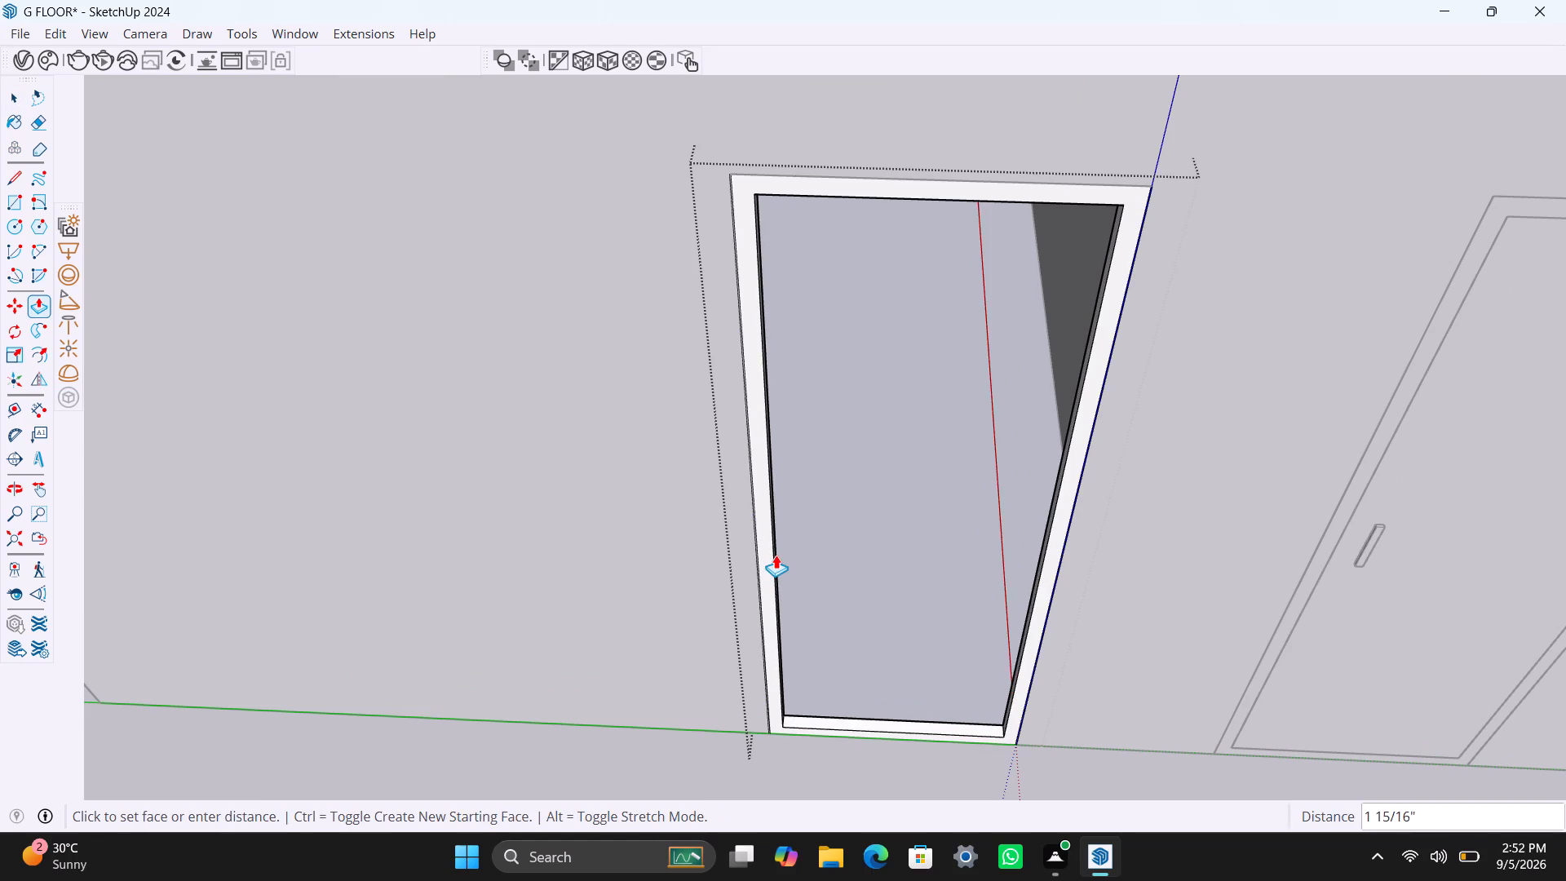
{"action": "type", "text": "2.5\""}
{"action": "key", "text": "Return"}
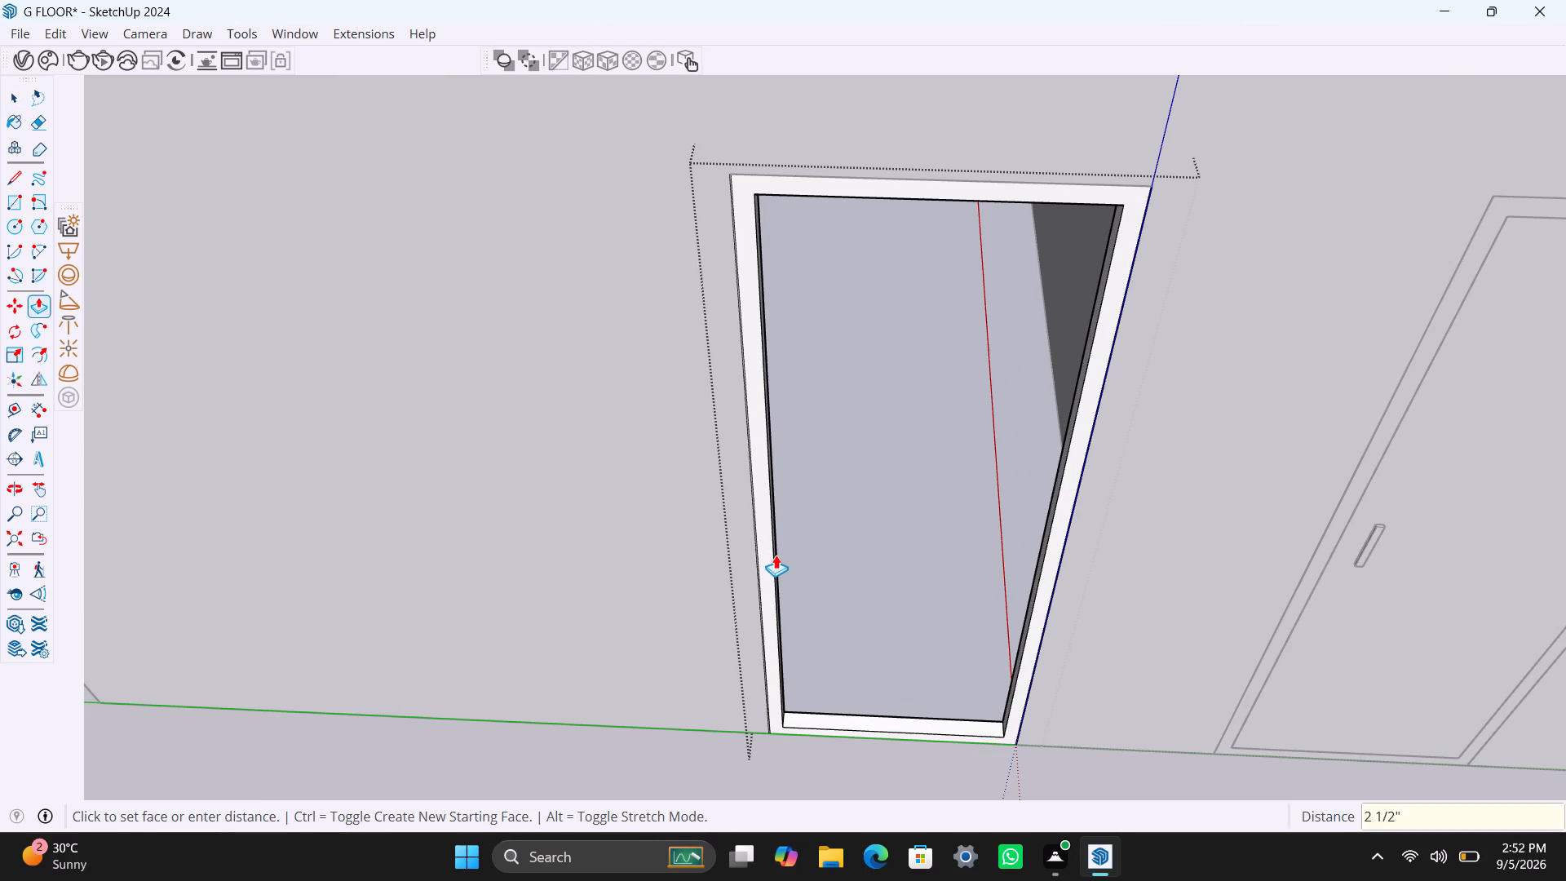
{"action": "key", "text": "space"}
Draw a 7' 8" by 2' 8" panel rectangle filling the frame opening and group it.
{"action": "key", "text": "r"}
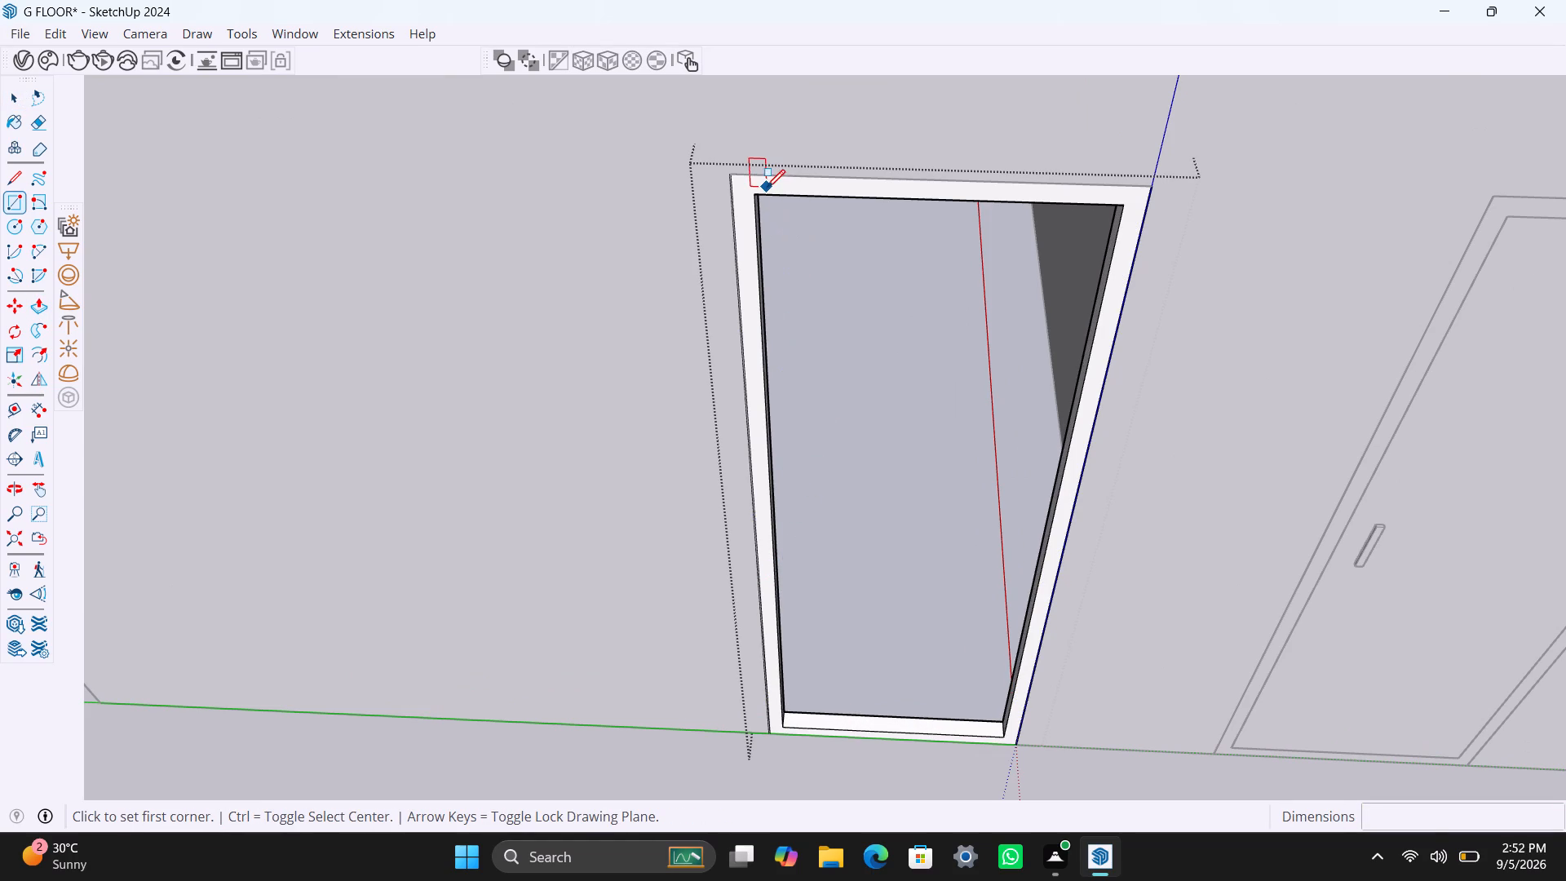
{"action": "left_click", "coordinate": [759, 196]}
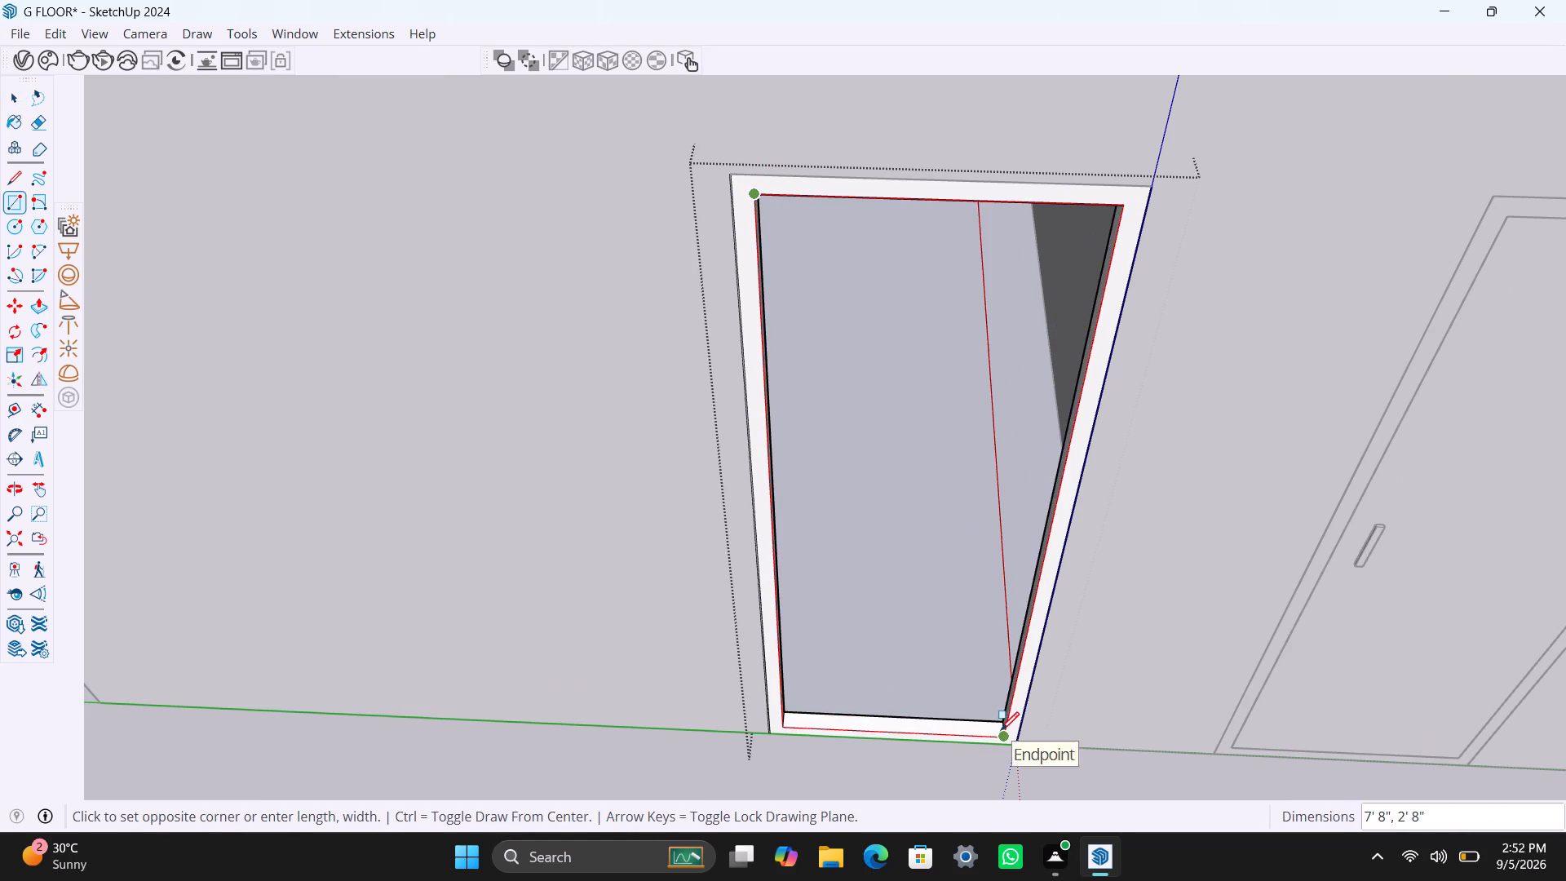
{"action": "left_click", "coordinate": [1001, 730]}
{"action": "key", "text": "space"}
{"action": "double_click", "coordinate": [930, 604]}
{"action": "right_click", "coordinate": [927, 601]}
{"action": "left_click", "coordinate": [1040, 306]}
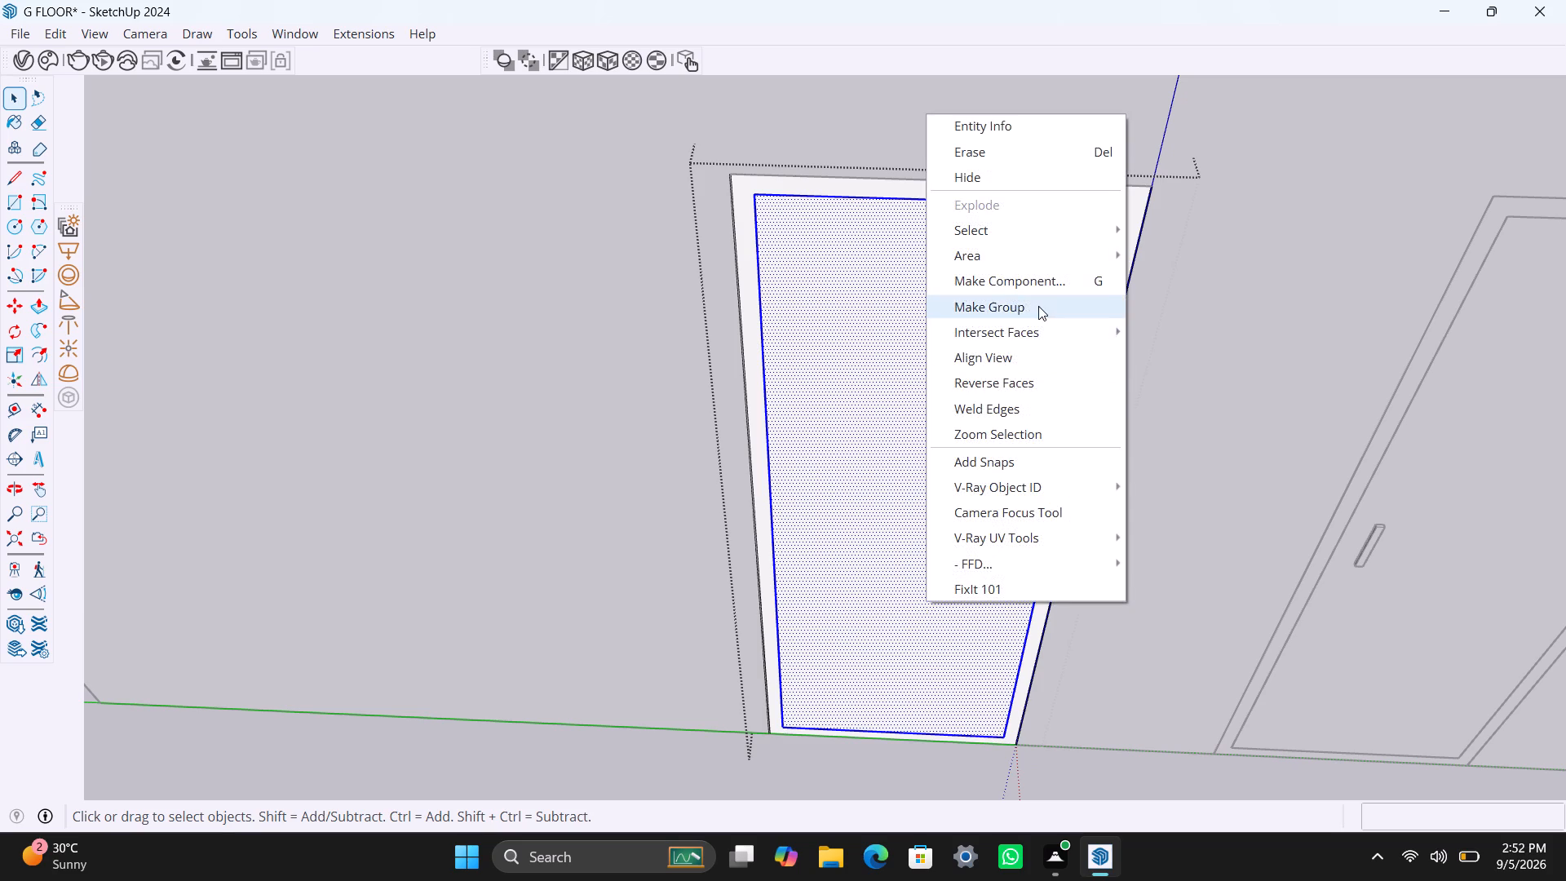
Inside the door panel group, extrude the panel face 18 mm.
{"action": "triple_click", "coordinate": [897, 503]}
{"action": "key", "text": "p"}
{"action": "left_click", "coordinate": [897, 502]}
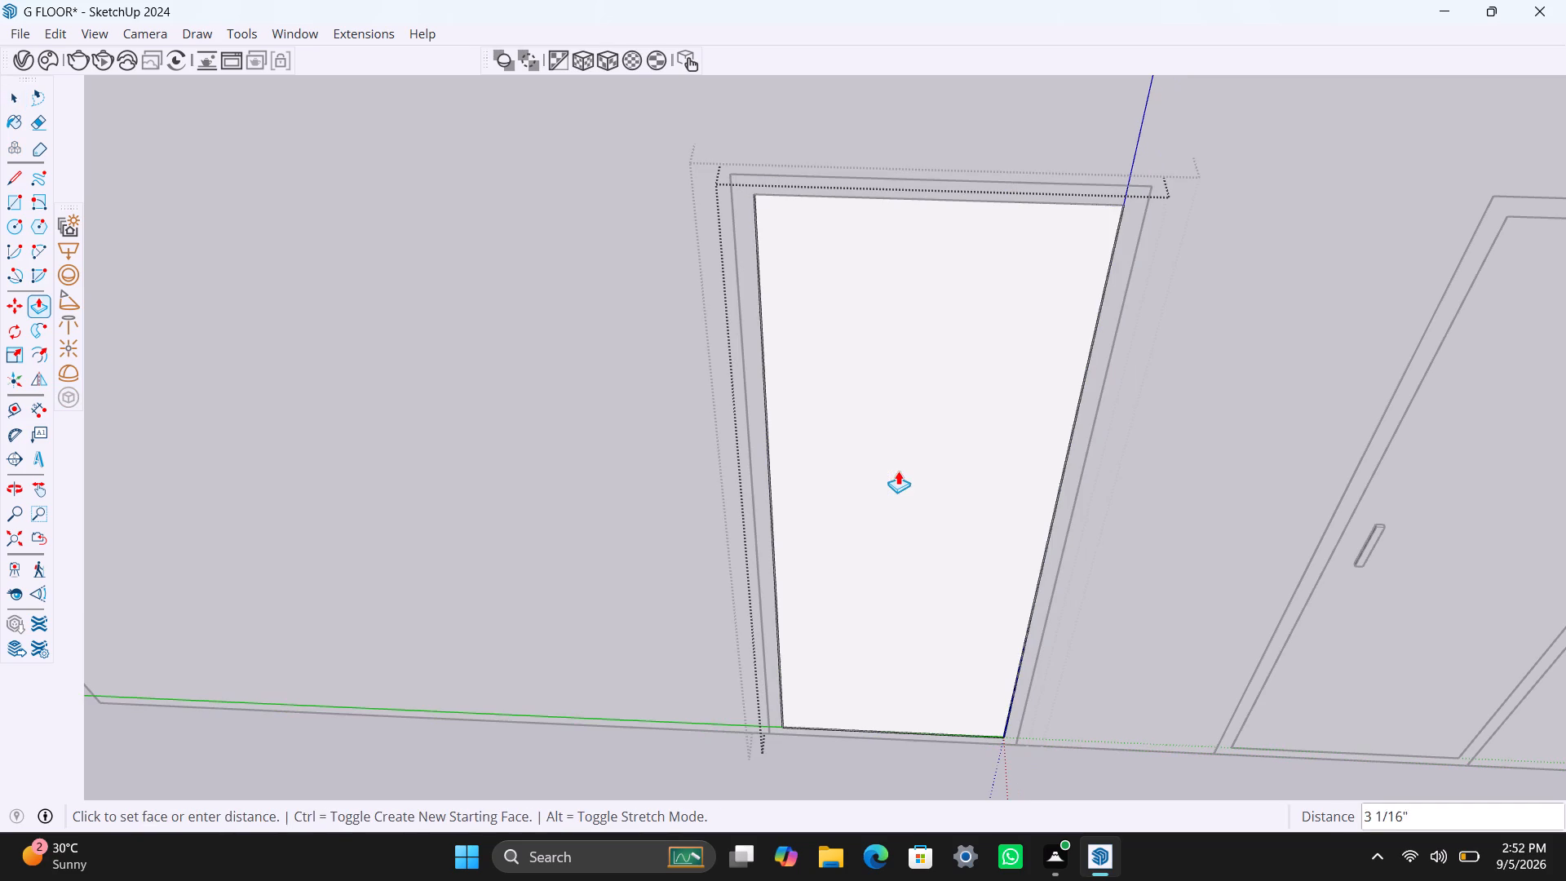
{"action": "type", "text": "18mm"}
{"action": "key", "text": "Return"}
{"action": "key", "text": "space"}
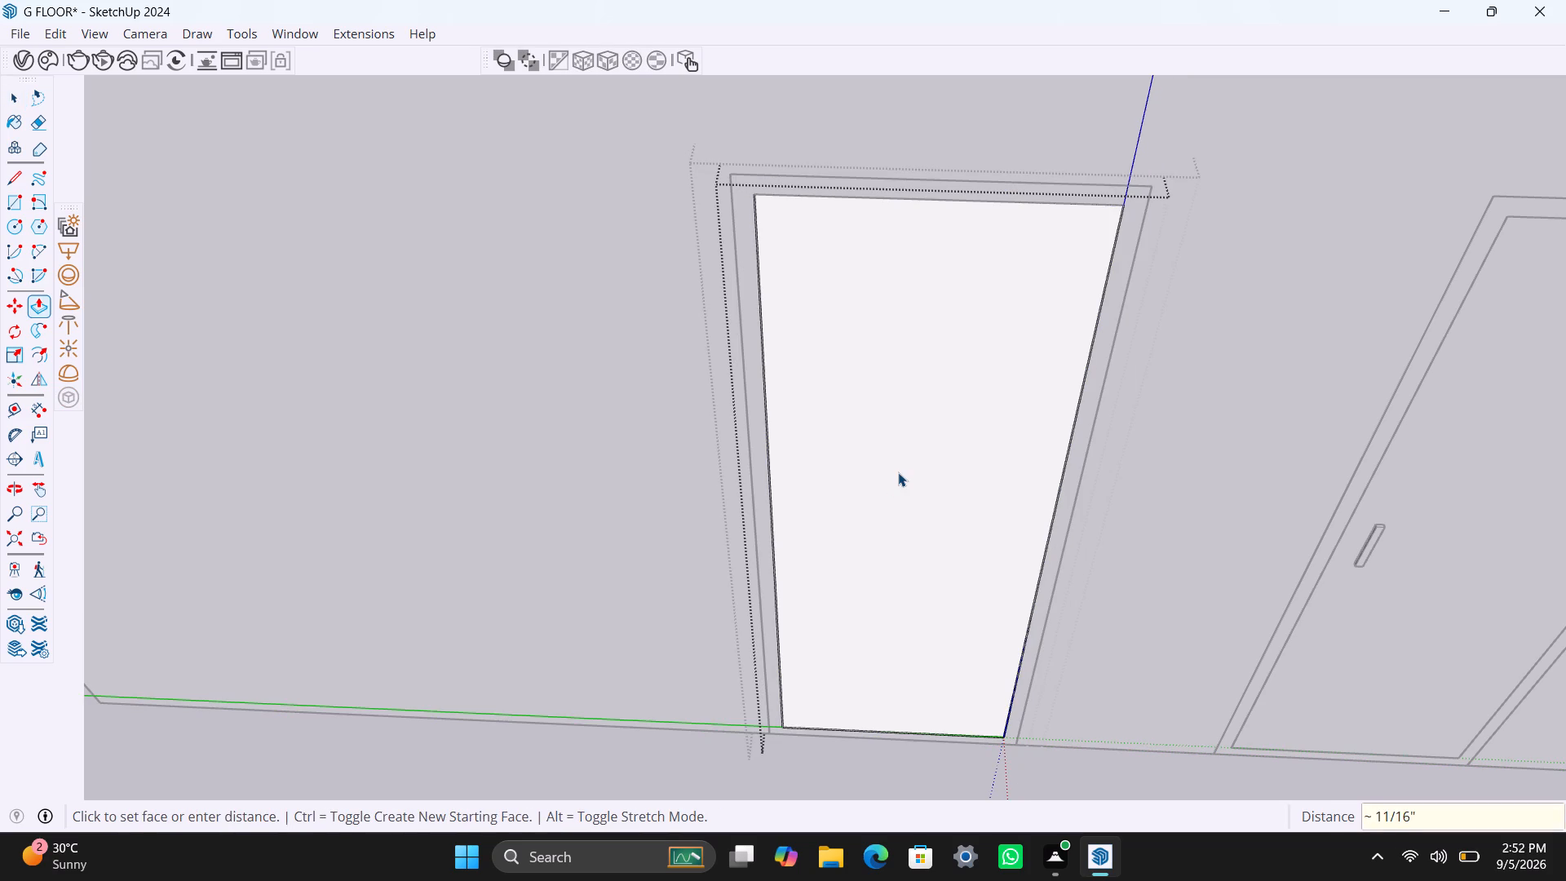
Draw a vertical handle rectangle about 10" by 1 11/16" near the door panel's left edge at mid-height and group it.
{"action": "key", "text": "r"}
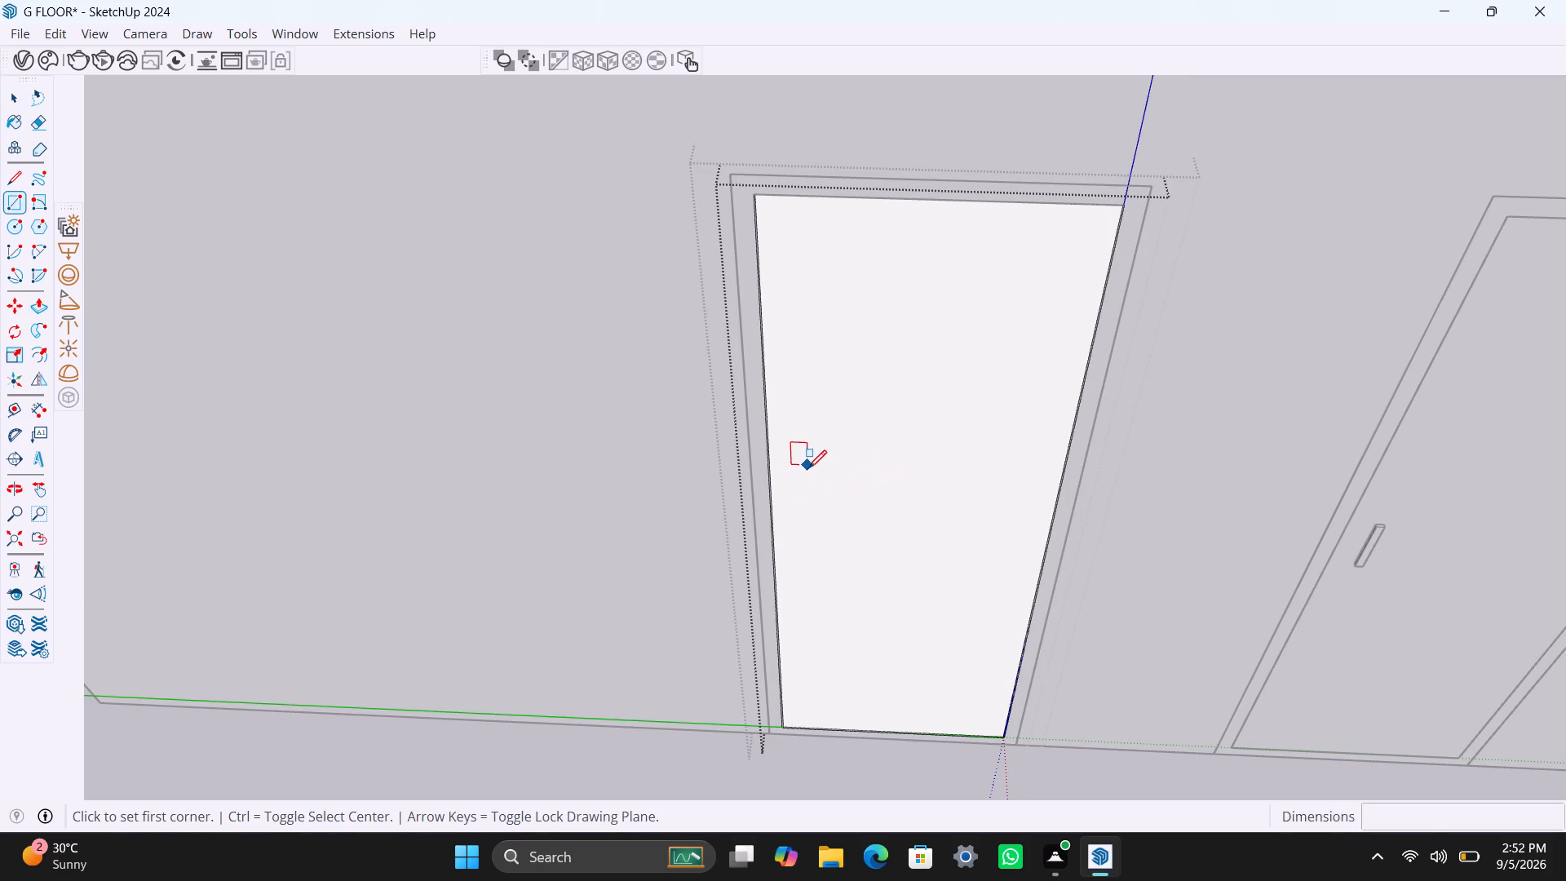
{"action": "left_click", "coordinate": [792, 480]}
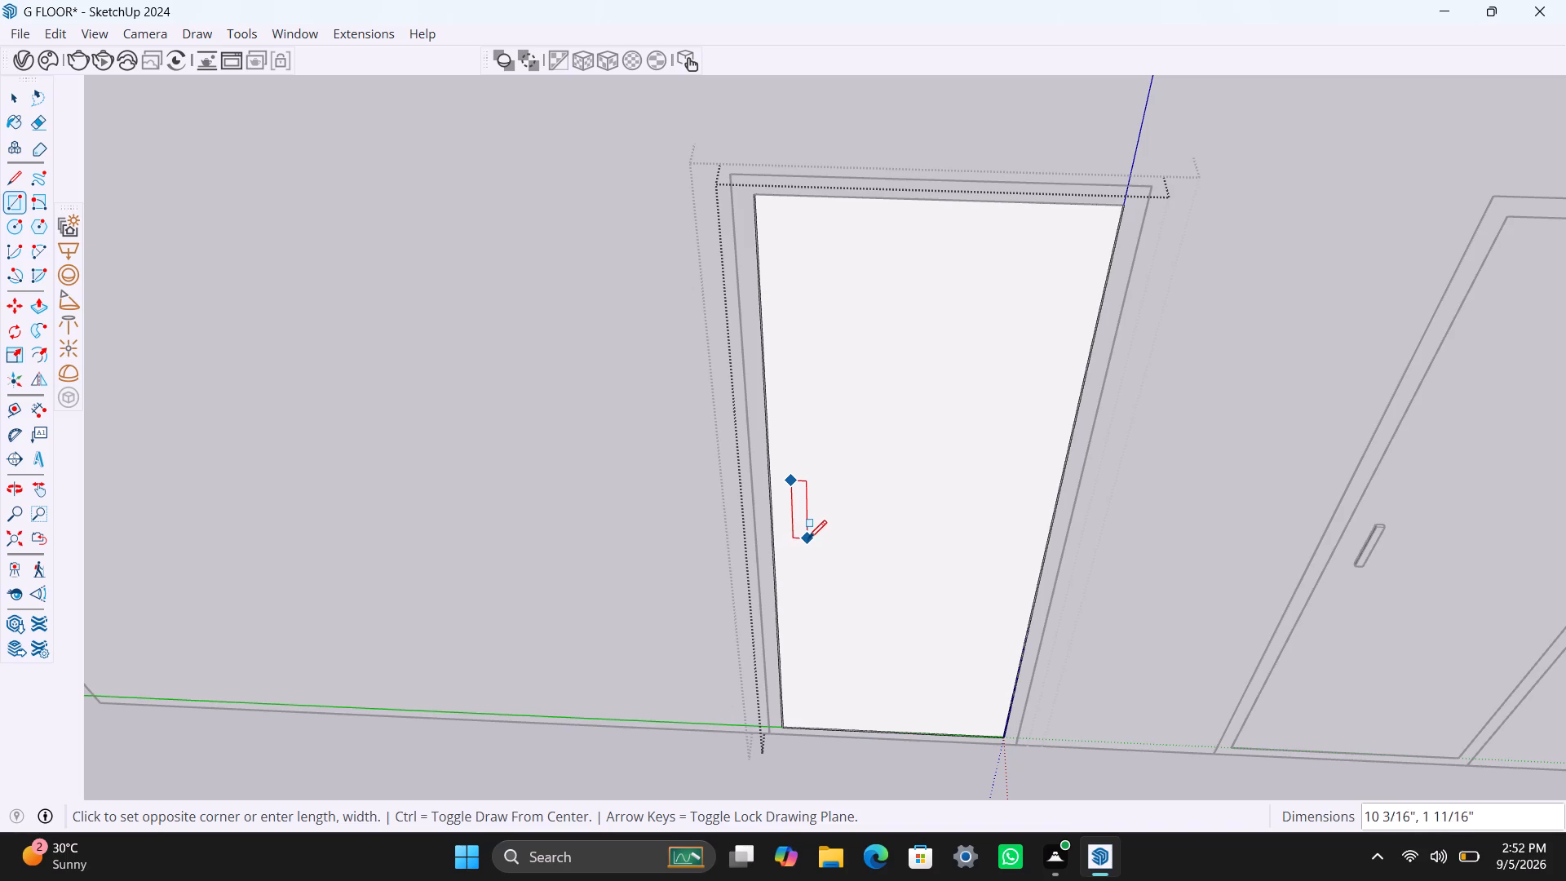
{"action": "left_click", "coordinate": [806, 534]}
{"action": "key", "text": "space"}
{"action": "double_click", "coordinate": [802, 520]}
{"action": "right_click", "coordinate": [797, 516]}
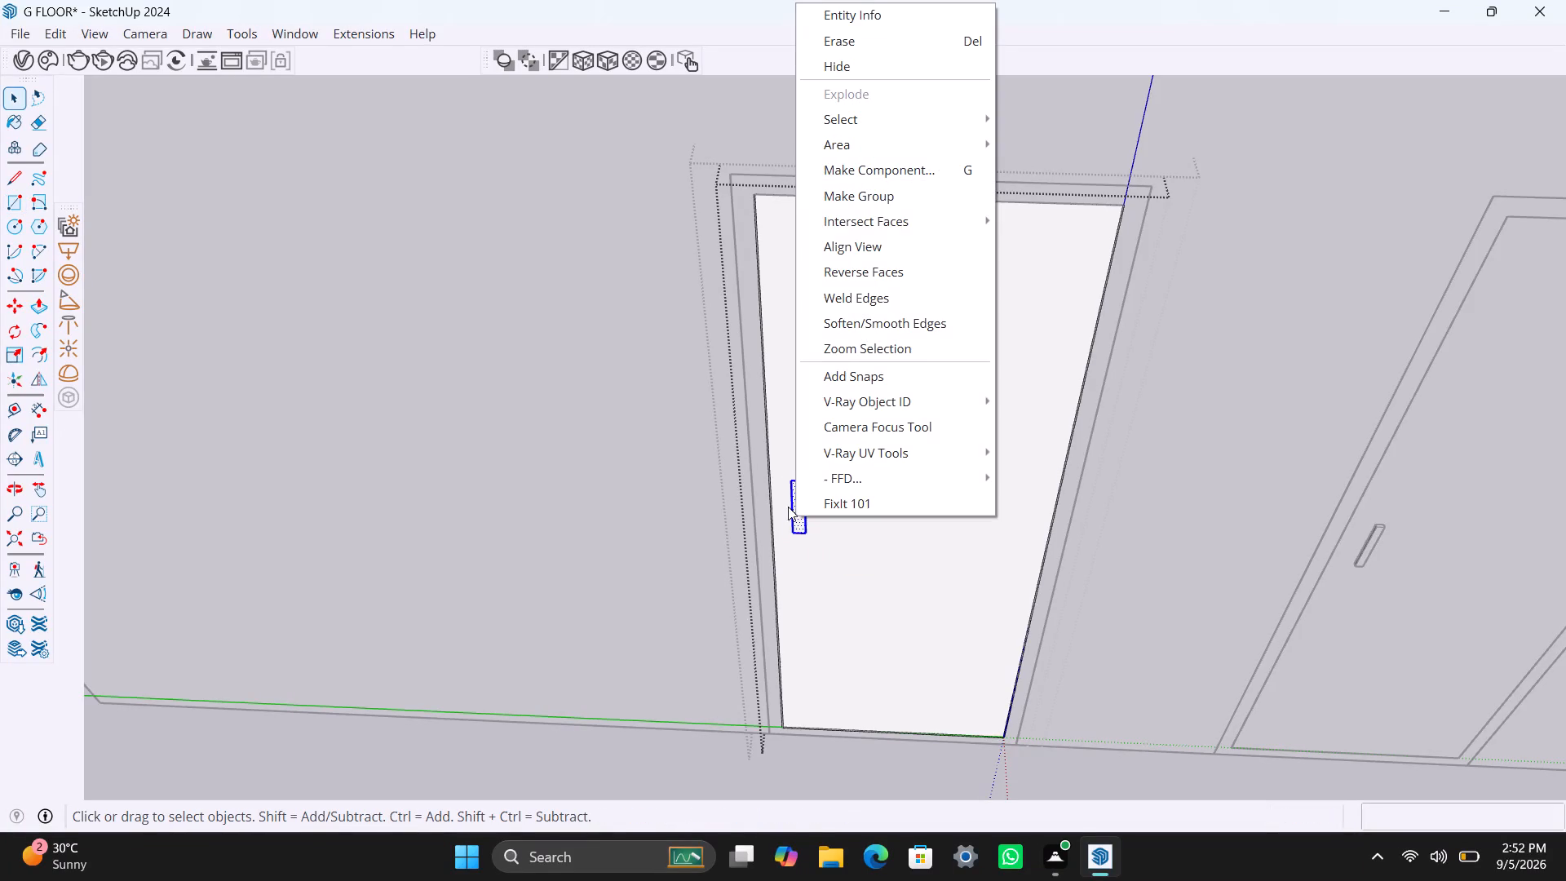
{"action": "left_click", "coordinate": [870, 192]}
Extrude the handle face about 3/8" out from the door panel, and exit all the door groups.
{"action": "scroll", "coordinate": [798, 524], "scroll_direction": "up", "scroll_amount": 2}
{"action": "triple_click", "coordinate": [798, 503]}
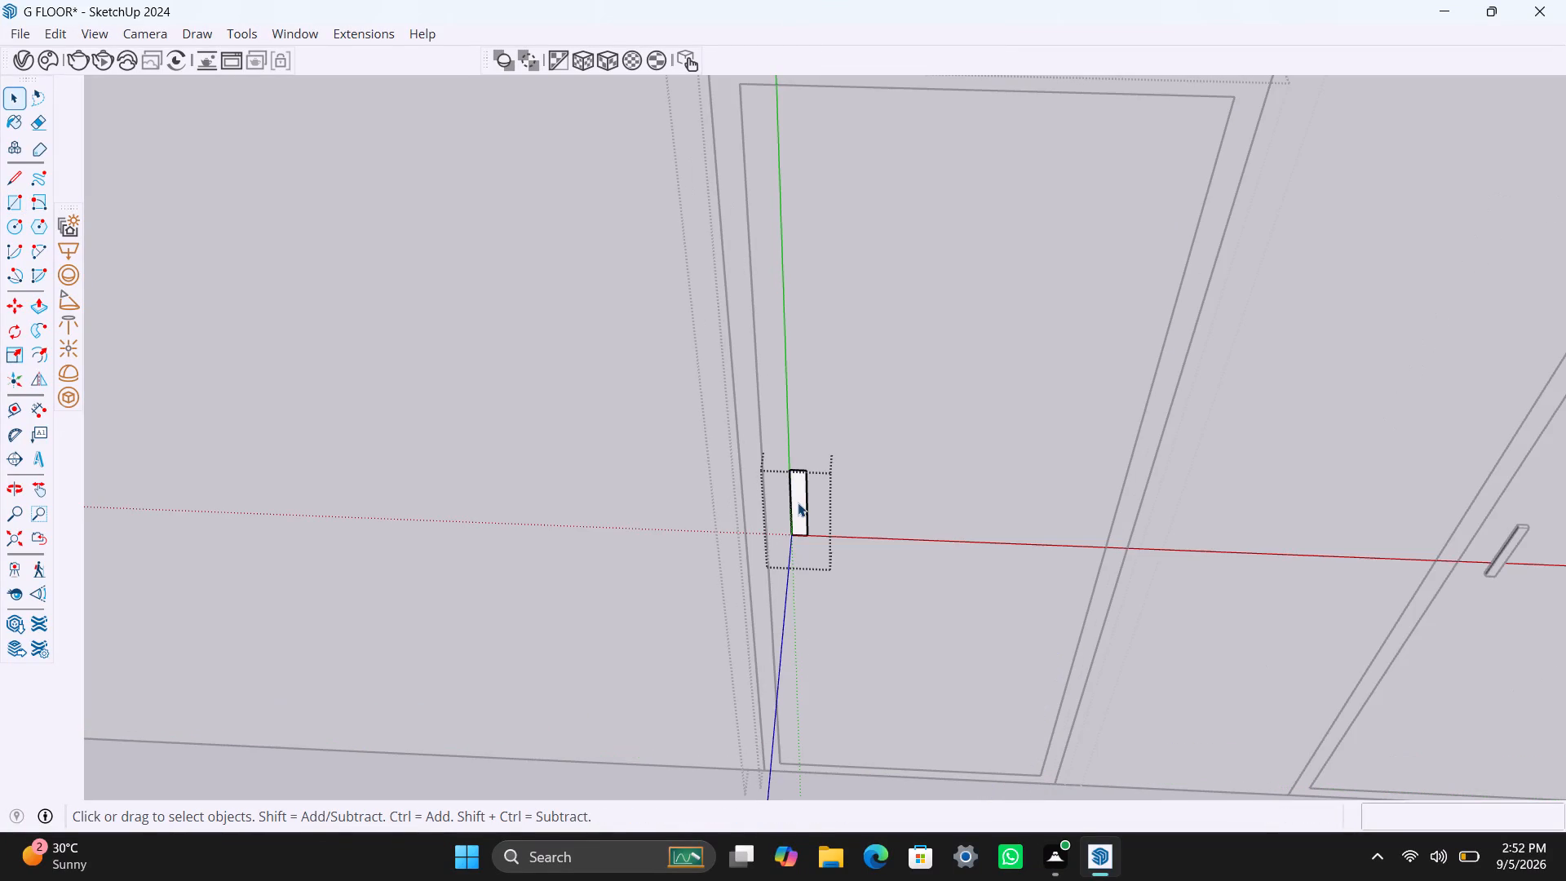
{"action": "key", "text": "p"}
{"action": "left_click", "coordinate": [798, 502]}
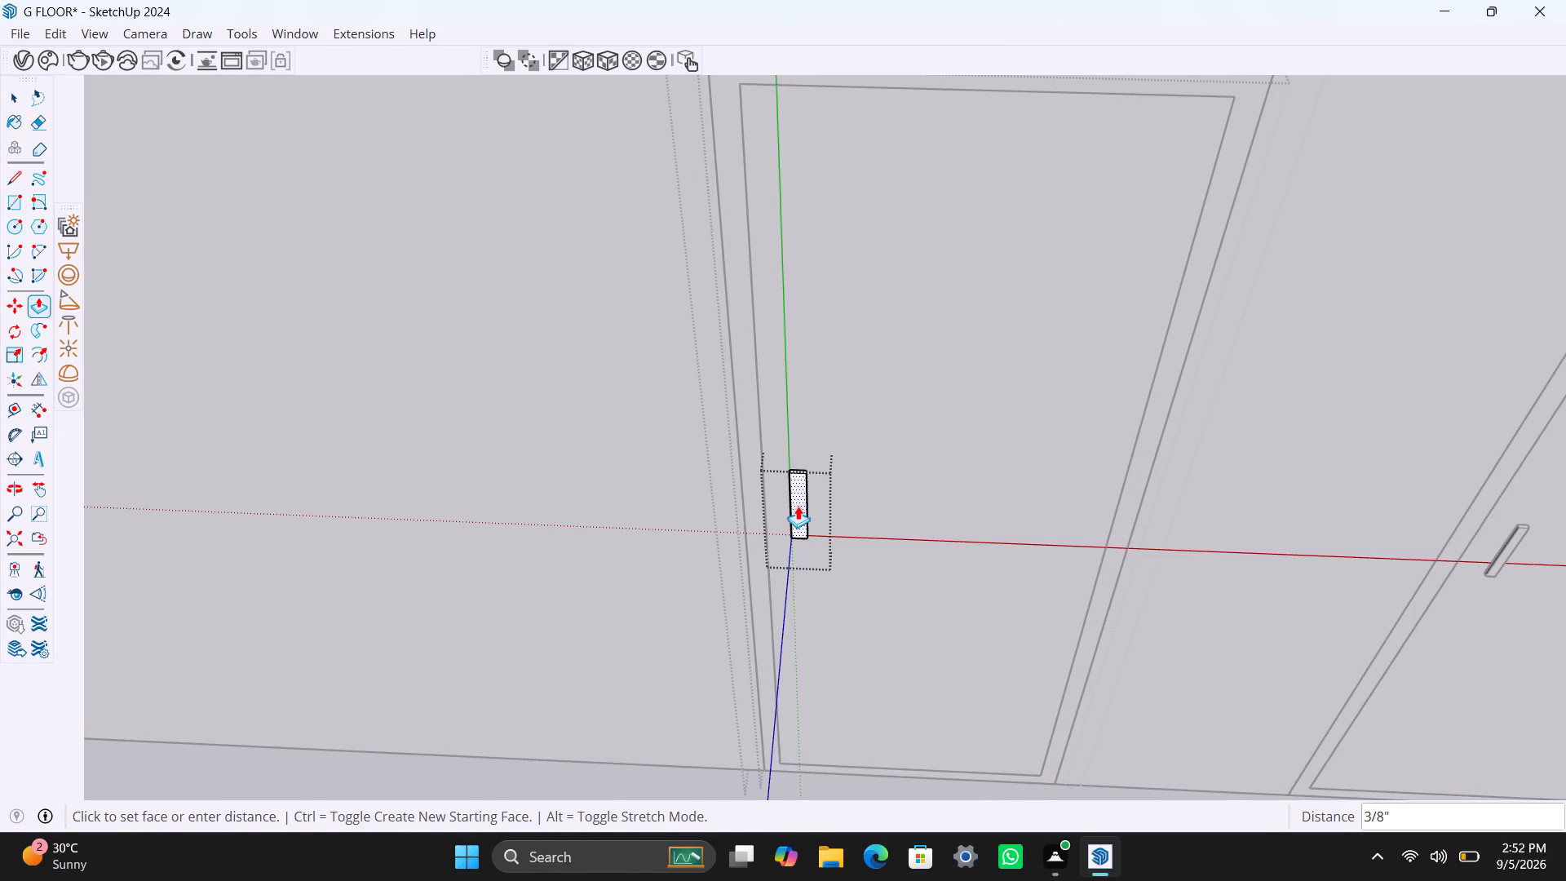
{"action": "left_click", "coordinate": [798, 507]}
{"action": "key", "text": "space"}
{"action": "scroll", "coordinate": [670, 537], "scroll_direction": "down", "scroll_amount": 11}
{"action": "left_click", "coordinate": [657, 518]}
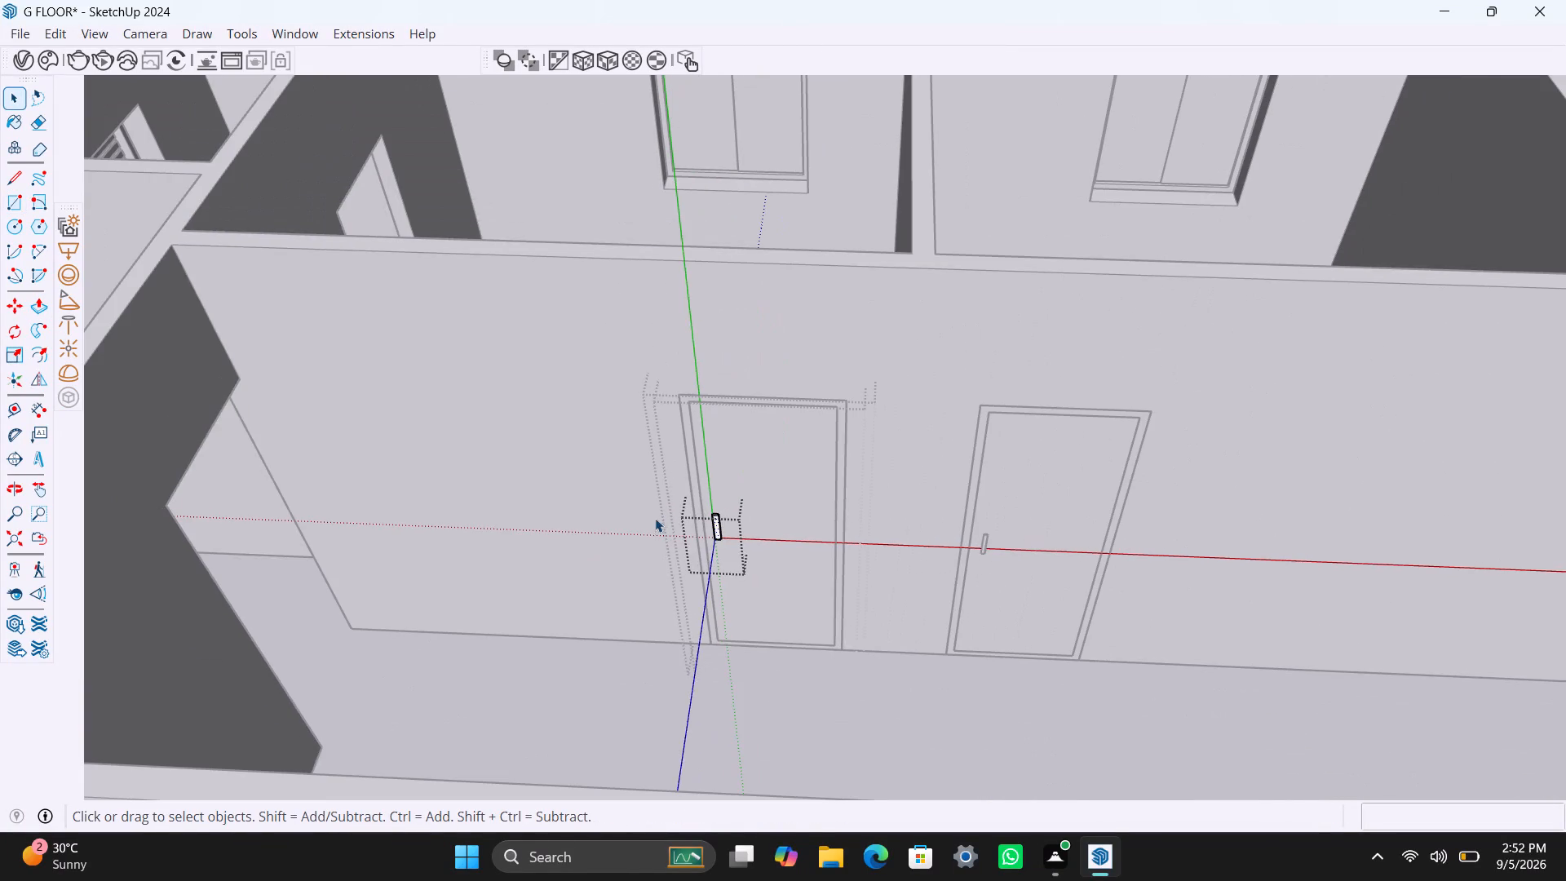
{"action": "scroll", "coordinate": [518, 571], "scroll_direction": "down", "scroll_amount": 9}
{"action": "middle_click_drag", "start_coordinate": [714, 575], "coordinate": [341, 690]}
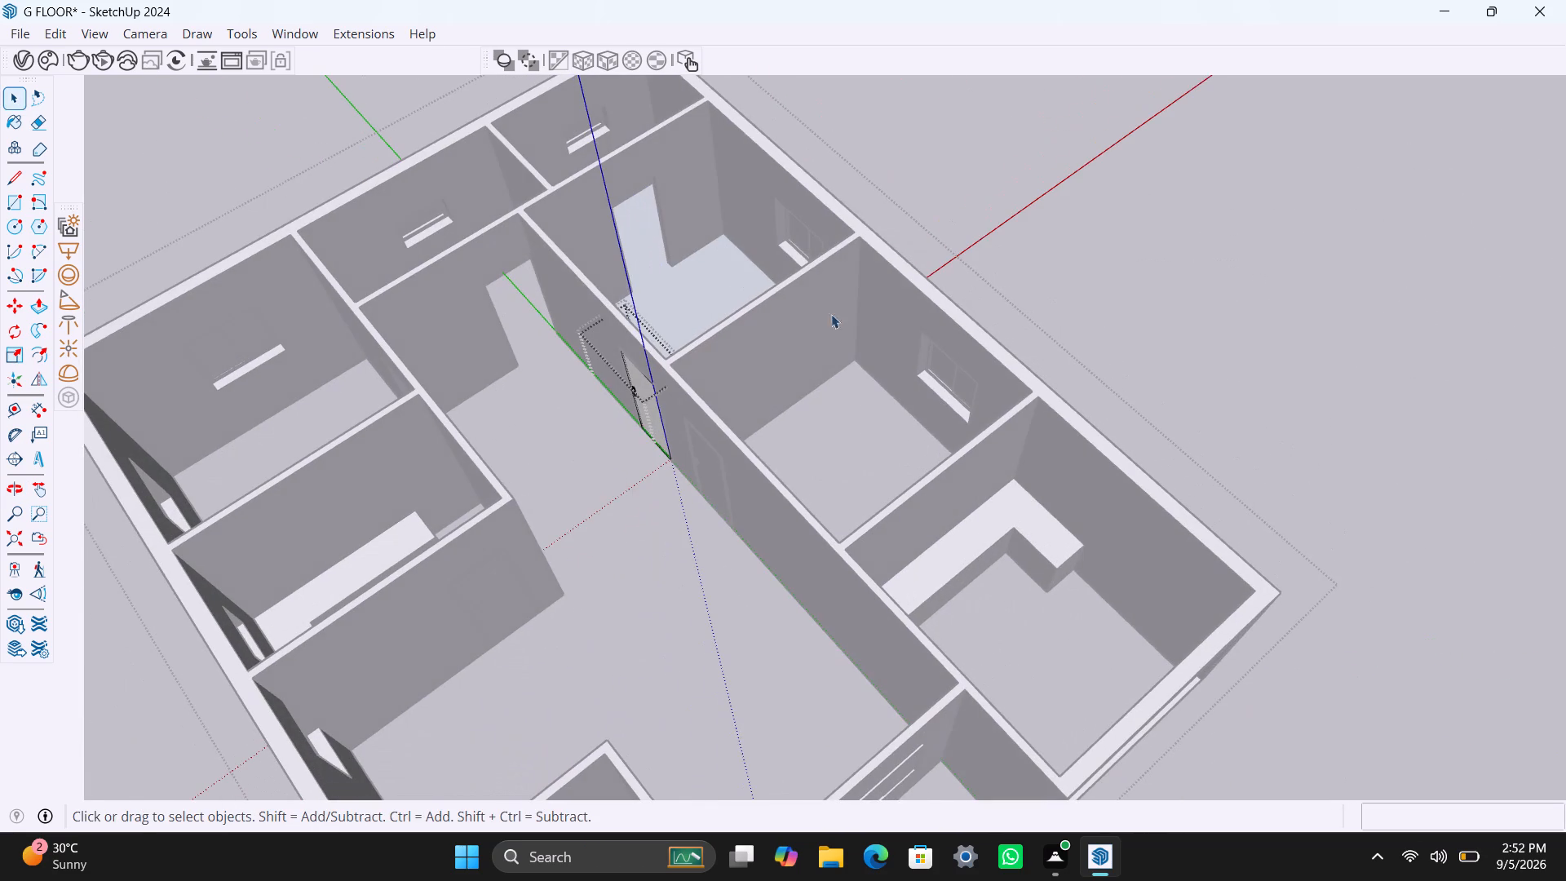
{"action": "left_click", "coordinate": [1116, 260]}
{"action": "double_click", "coordinate": [1141, 270]}
Delete the floor face of the room behind the newly added door.
{"action": "scroll", "coordinate": [780, 405], "scroll_direction": "up", "scroll_amount": 2}
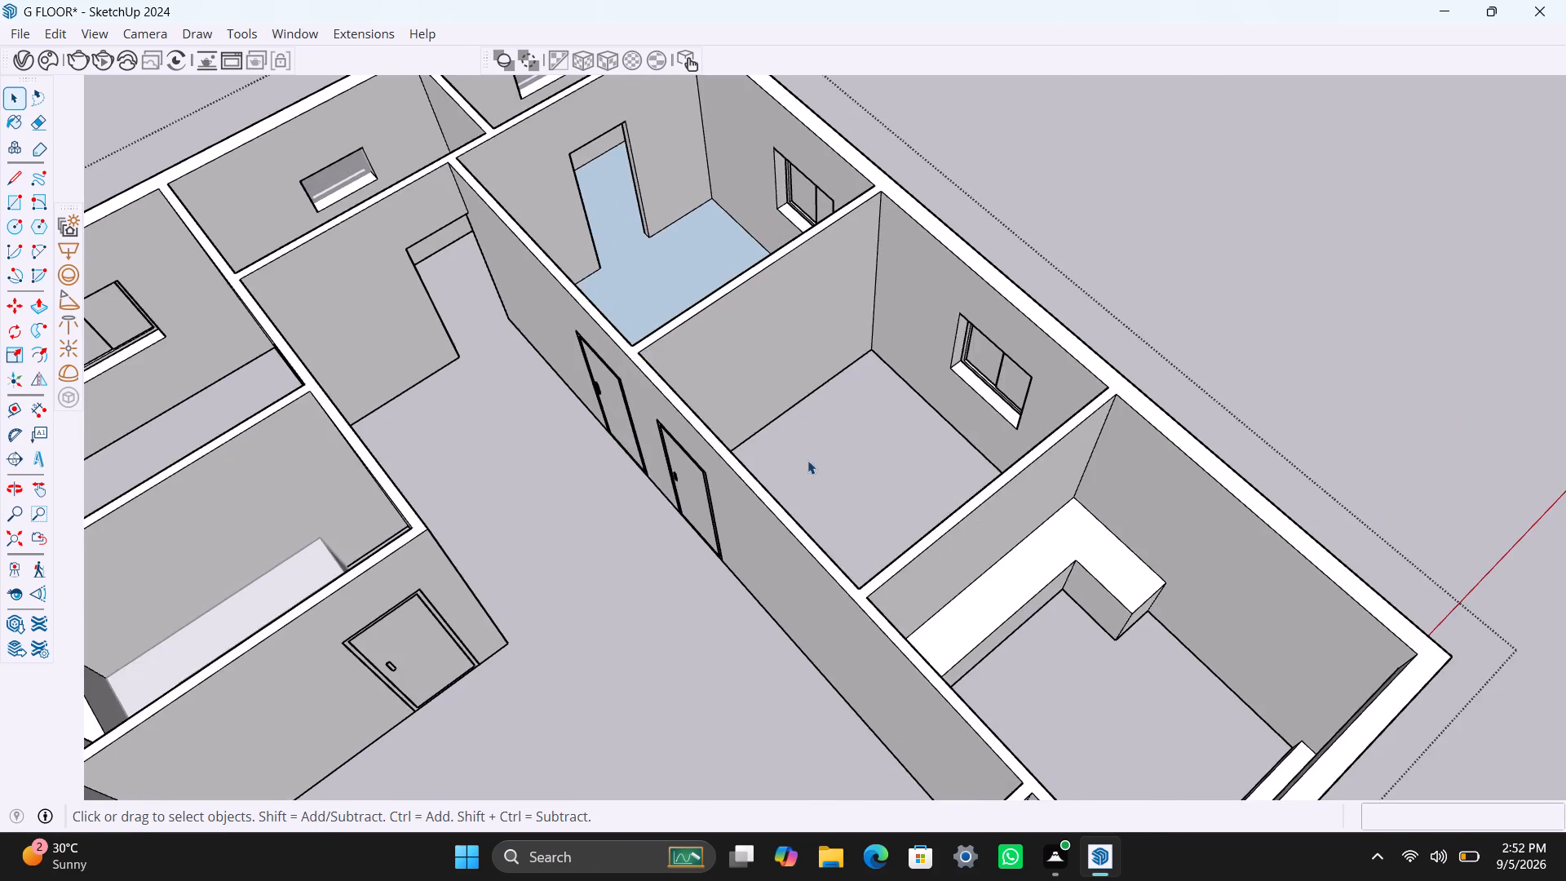
{"action": "middle_click_drag", "start_coordinate": [807, 463], "coordinate": [408, 512]}
{"action": "scroll", "coordinate": [865, 214], "scroll_direction": "up", "scroll_amount": 2}
{"action": "left_click", "coordinate": [865, 212]}
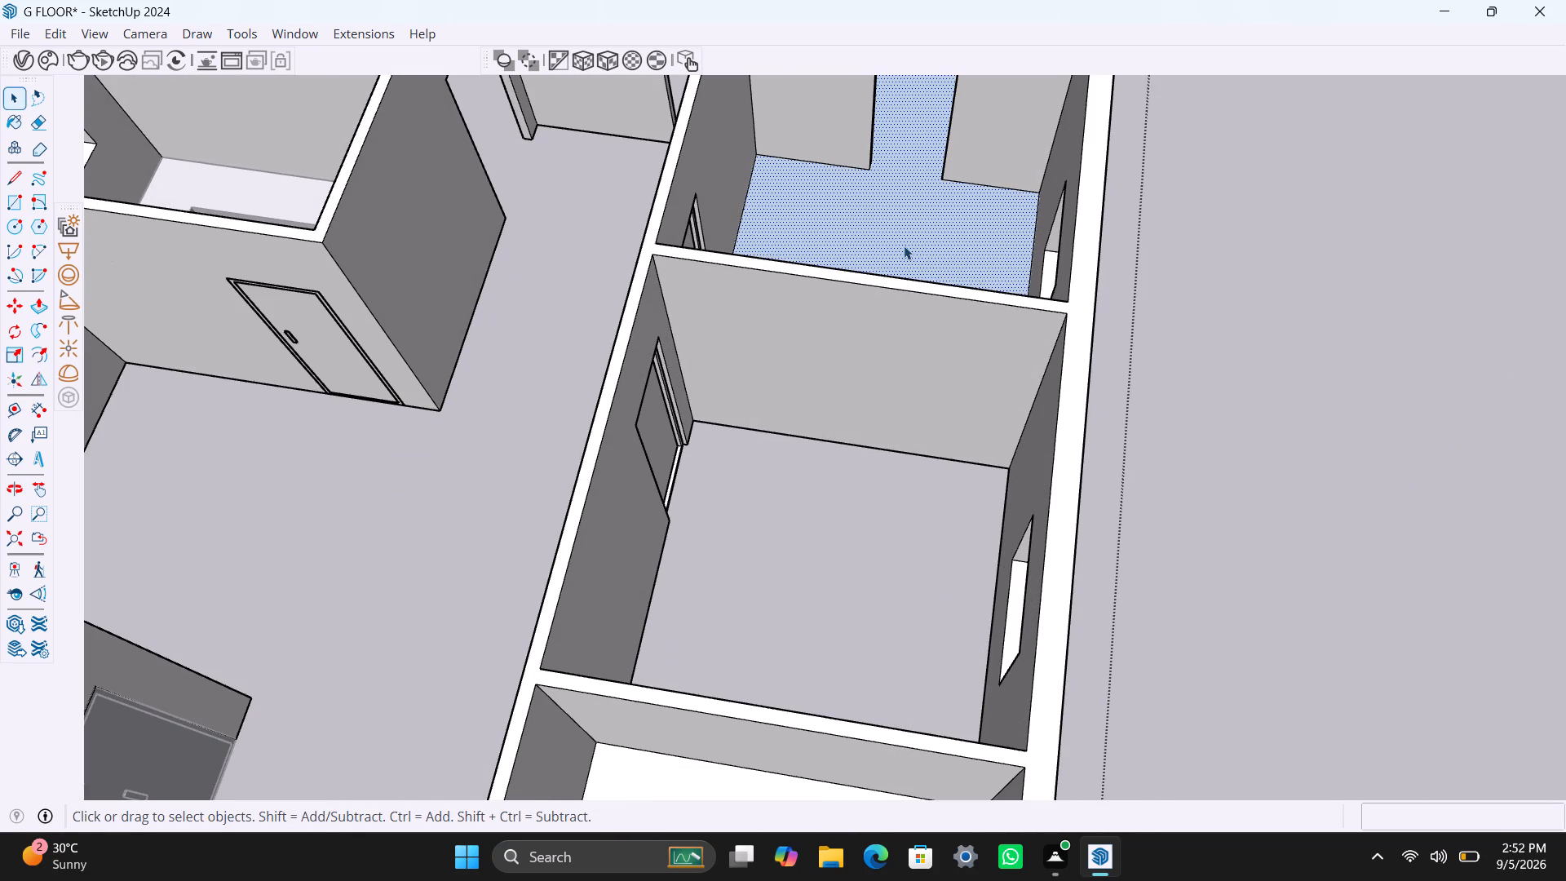
{"action": "key", "text": "Delete"}
Draw a rectangle filling the doorway opening in the far wall of the same room and group it.
{"action": "scroll", "coordinate": [846, 456], "scroll_direction": "down", "scroll_amount": 9}
{"action": "middle_click_drag", "start_coordinate": [818, 489], "coordinate": [844, 633]}
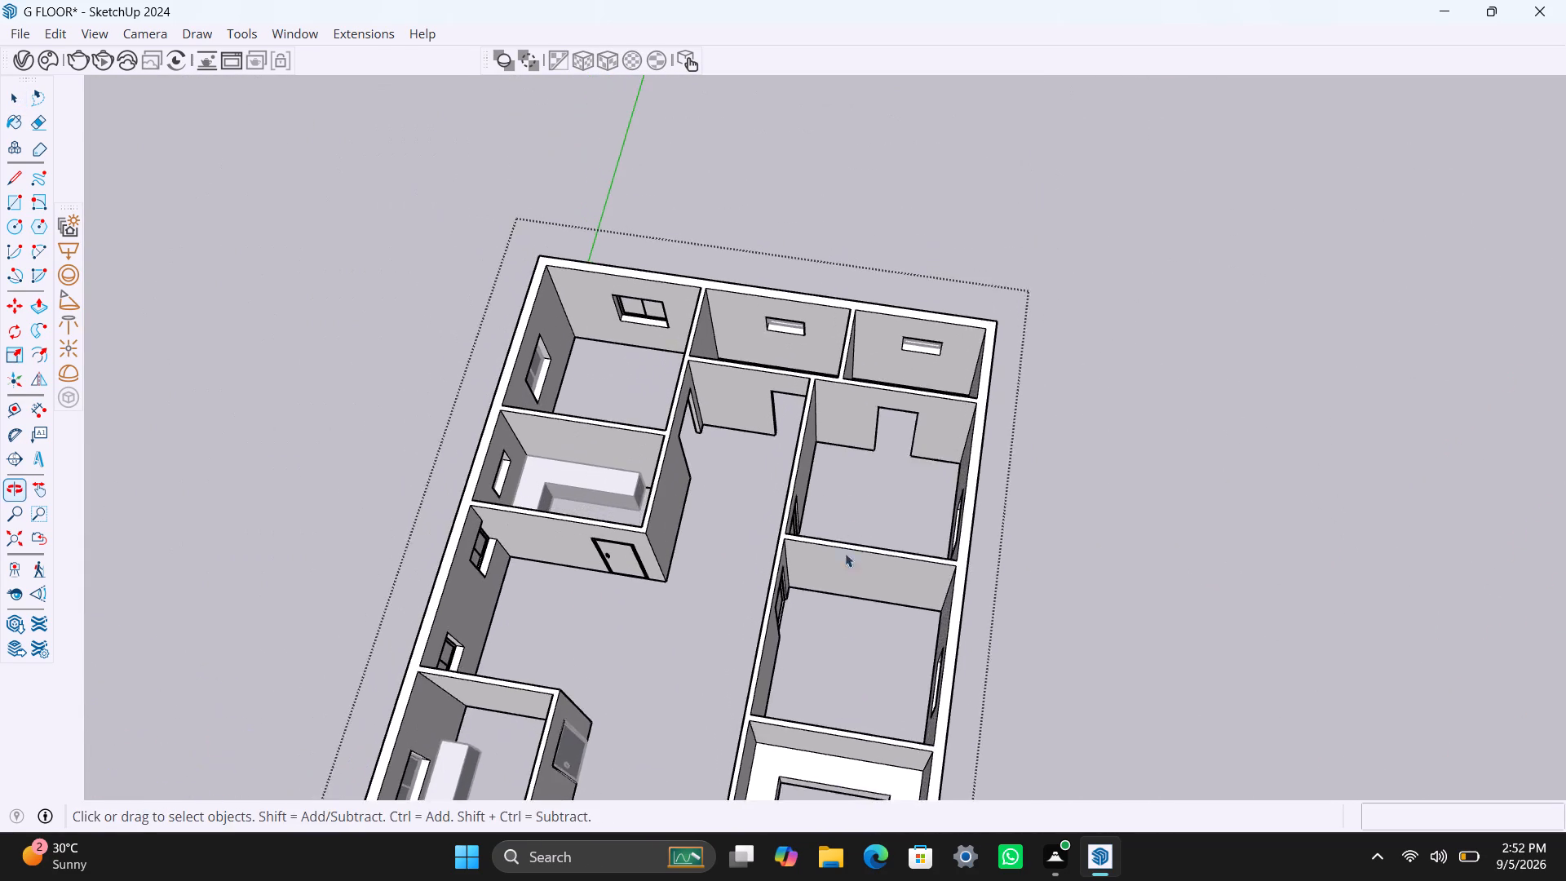
{"action": "scroll", "coordinate": [849, 508], "scroll_direction": "up", "scroll_amount": 2}
{"action": "middle_click_drag", "start_coordinate": [867, 533], "coordinate": [914, 535]}
{"action": "scroll", "coordinate": [891, 420], "scroll_direction": "up", "scroll_amount": 5}
{"action": "key", "text": "r"}
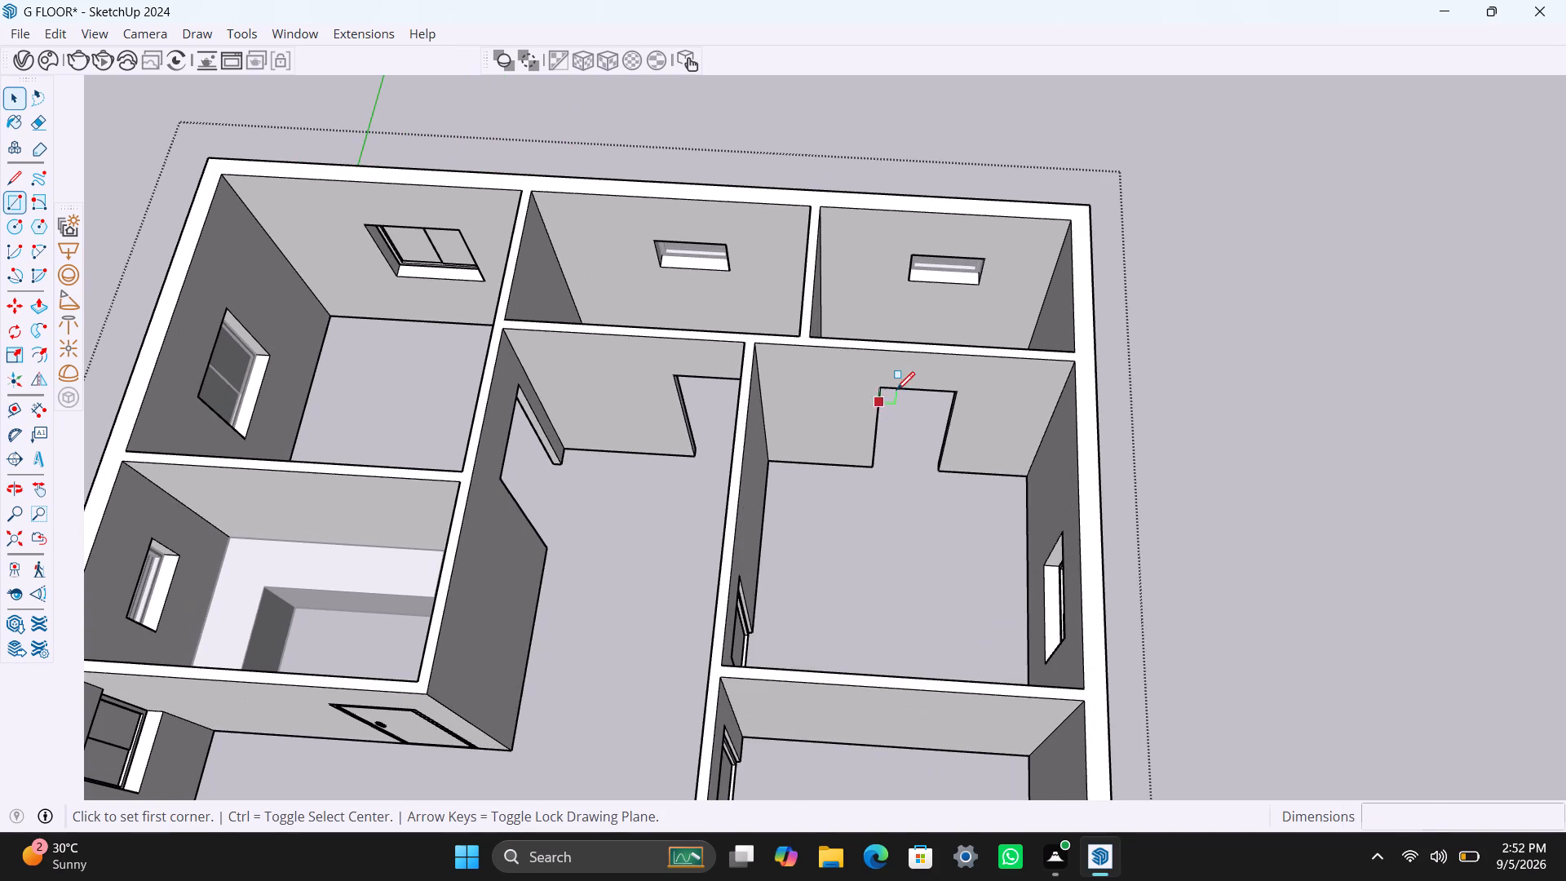
{"action": "left_click", "coordinate": [881, 392]}
{"action": "left_click", "coordinate": [943, 469]}
{"action": "key", "text": "space"}
{"action": "double_click", "coordinate": [924, 437]}
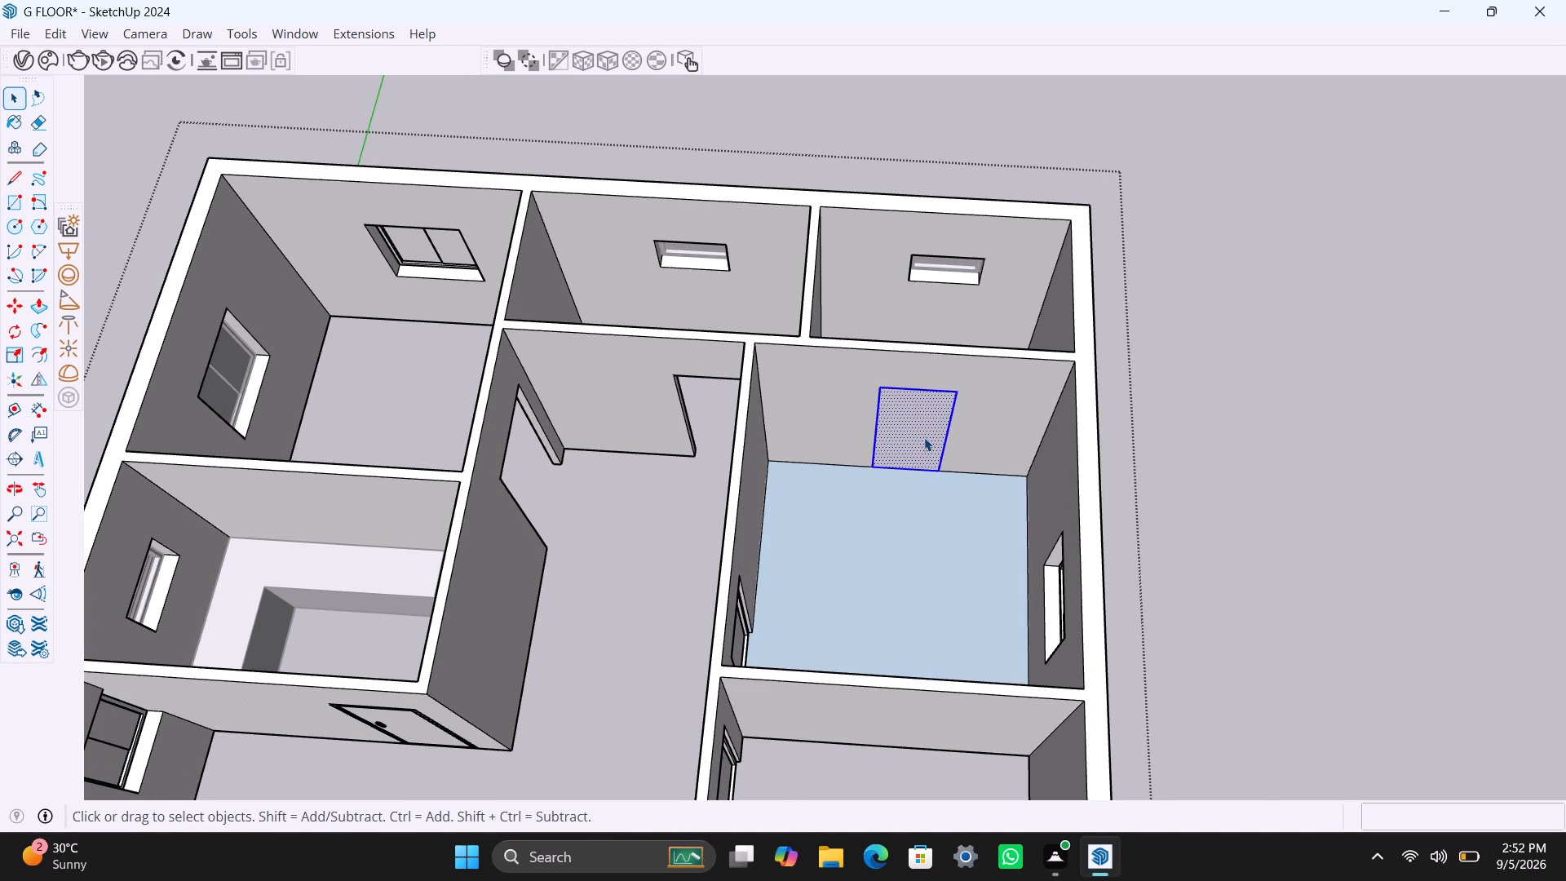
{"action": "right_click", "coordinate": [919, 437]}
{"action": "left_click", "coordinate": [1025, 189]}
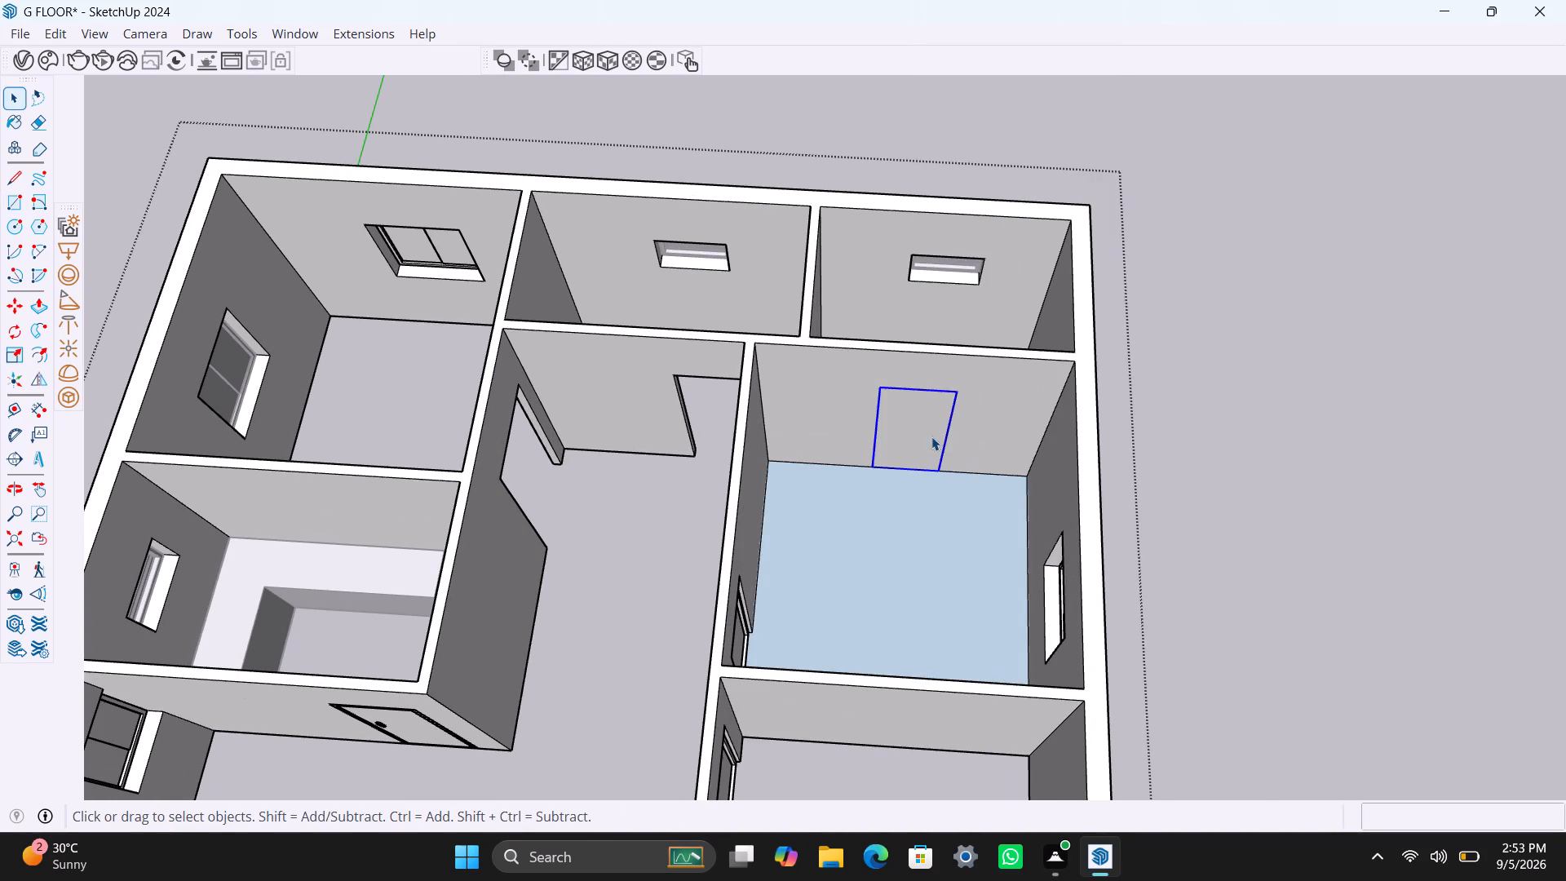
Inside the new group, offset the doorway rectangle's edges inward by 2" and delete the inner face to leave a frame.
{"action": "scroll", "coordinate": [931, 436], "scroll_direction": "up", "scroll_amount": 3}
{"action": "double_click", "coordinate": [885, 426]}
{"action": "left_click", "coordinate": [878, 401]}
{"action": "scroll", "coordinate": [870, 421], "scroll_direction": "up", "scroll_amount": 1}
{"action": "key", "text": "f"}
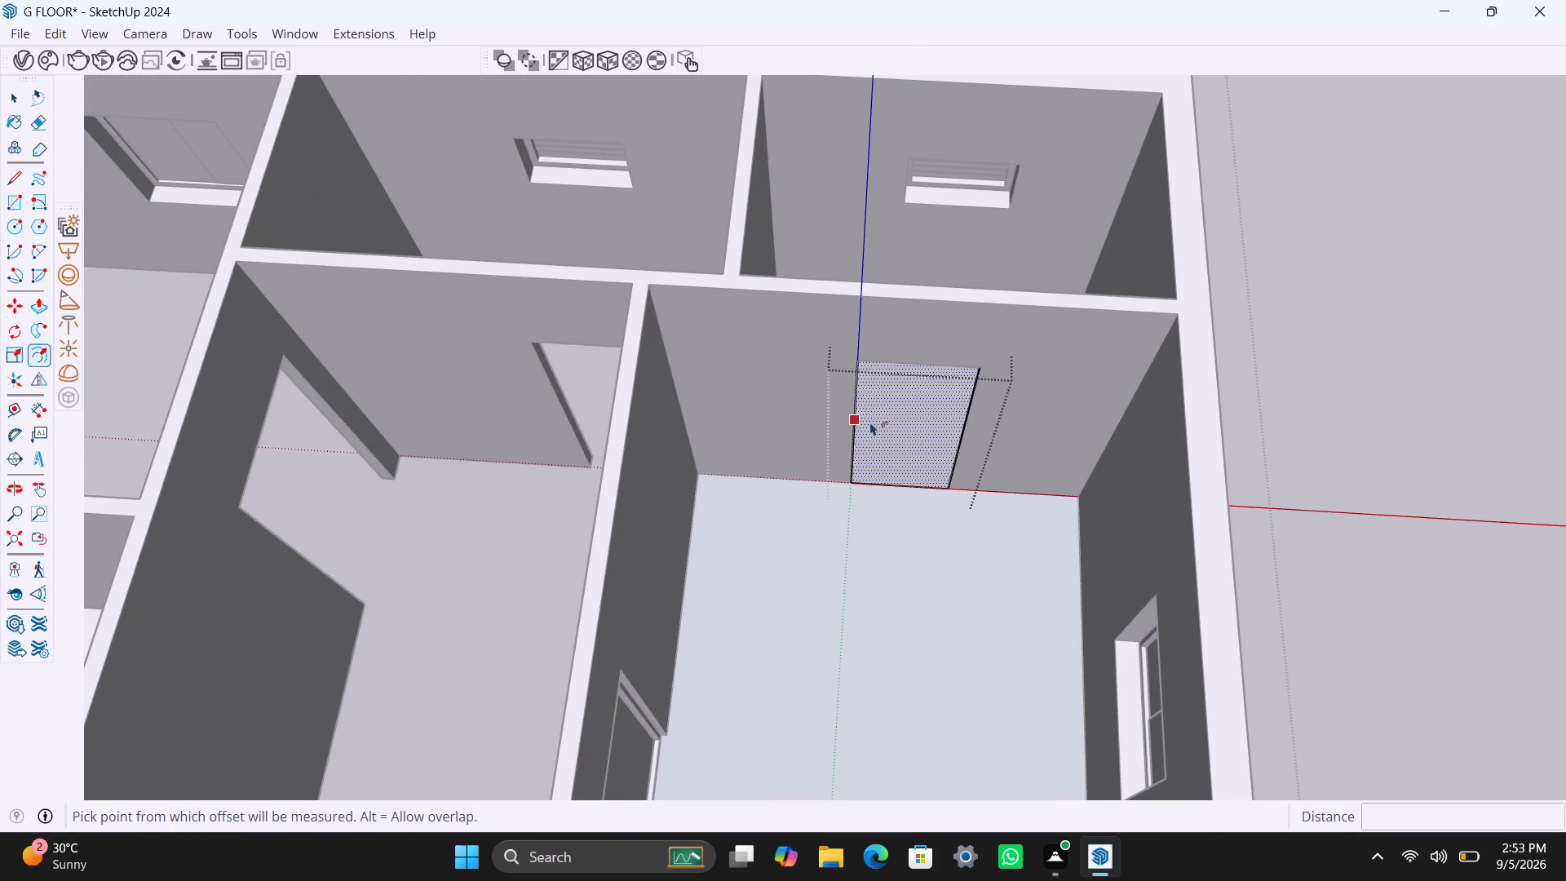
{"action": "left_click", "coordinate": [873, 404]}
{"action": "type", "text": "2\""}
{"action": "key", "text": "Return"}
{"action": "key", "text": "space"}
{"action": "left_click", "coordinate": [882, 417]}
{"action": "key", "text": "Delete"}
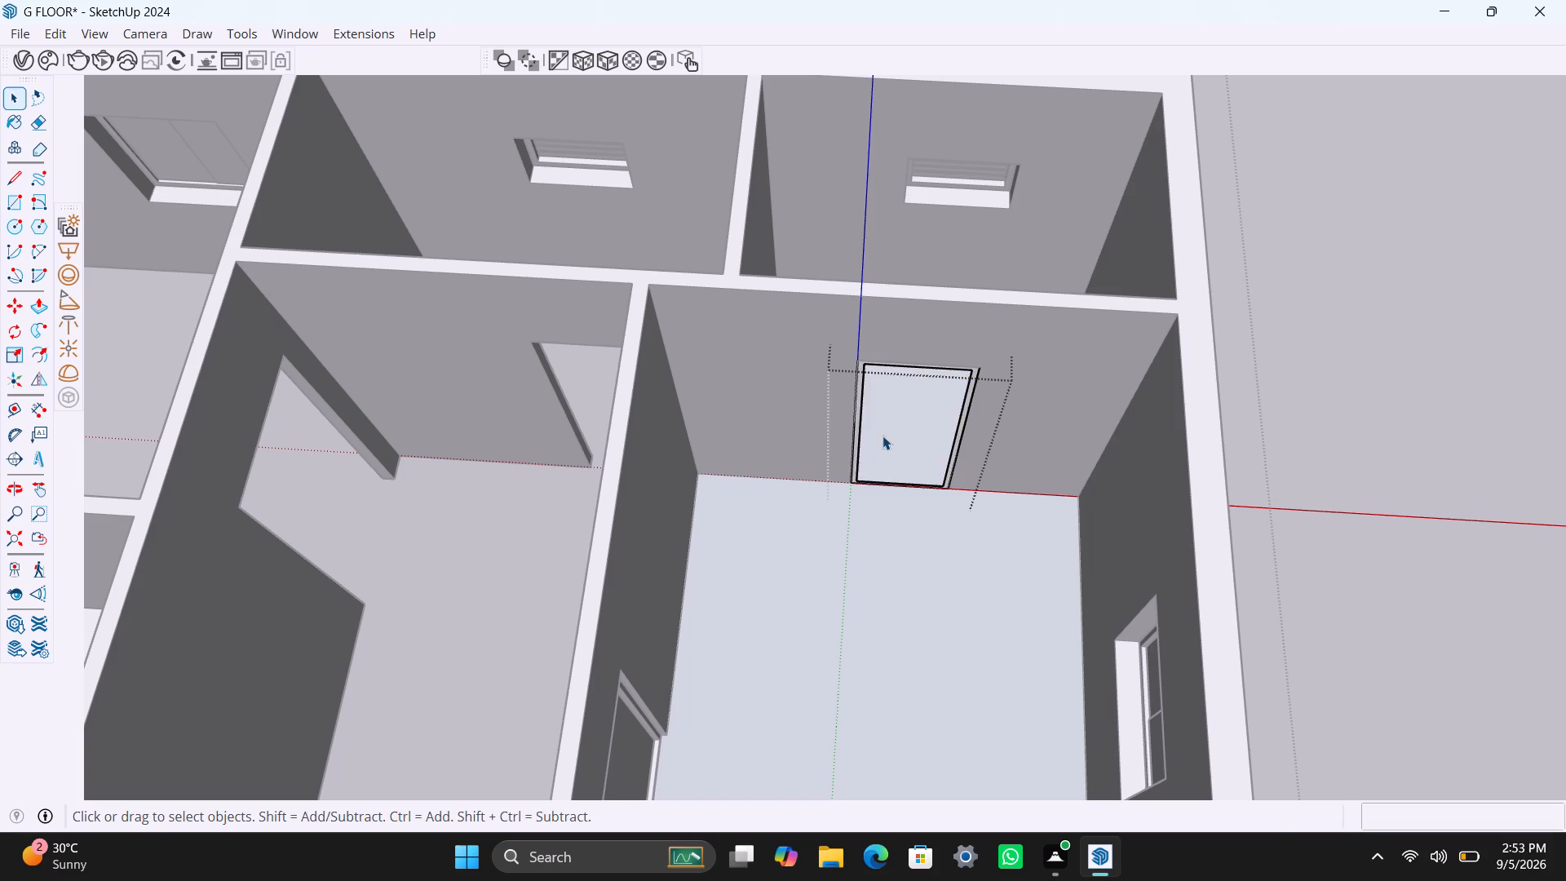
Exit the frame group and delete the room's floor face and the leftover face filling the doorway opening.
{"action": "scroll", "coordinate": [875, 440], "scroll_direction": "up", "scroll_amount": 8}
{"action": "left_click", "coordinate": [916, 475]}
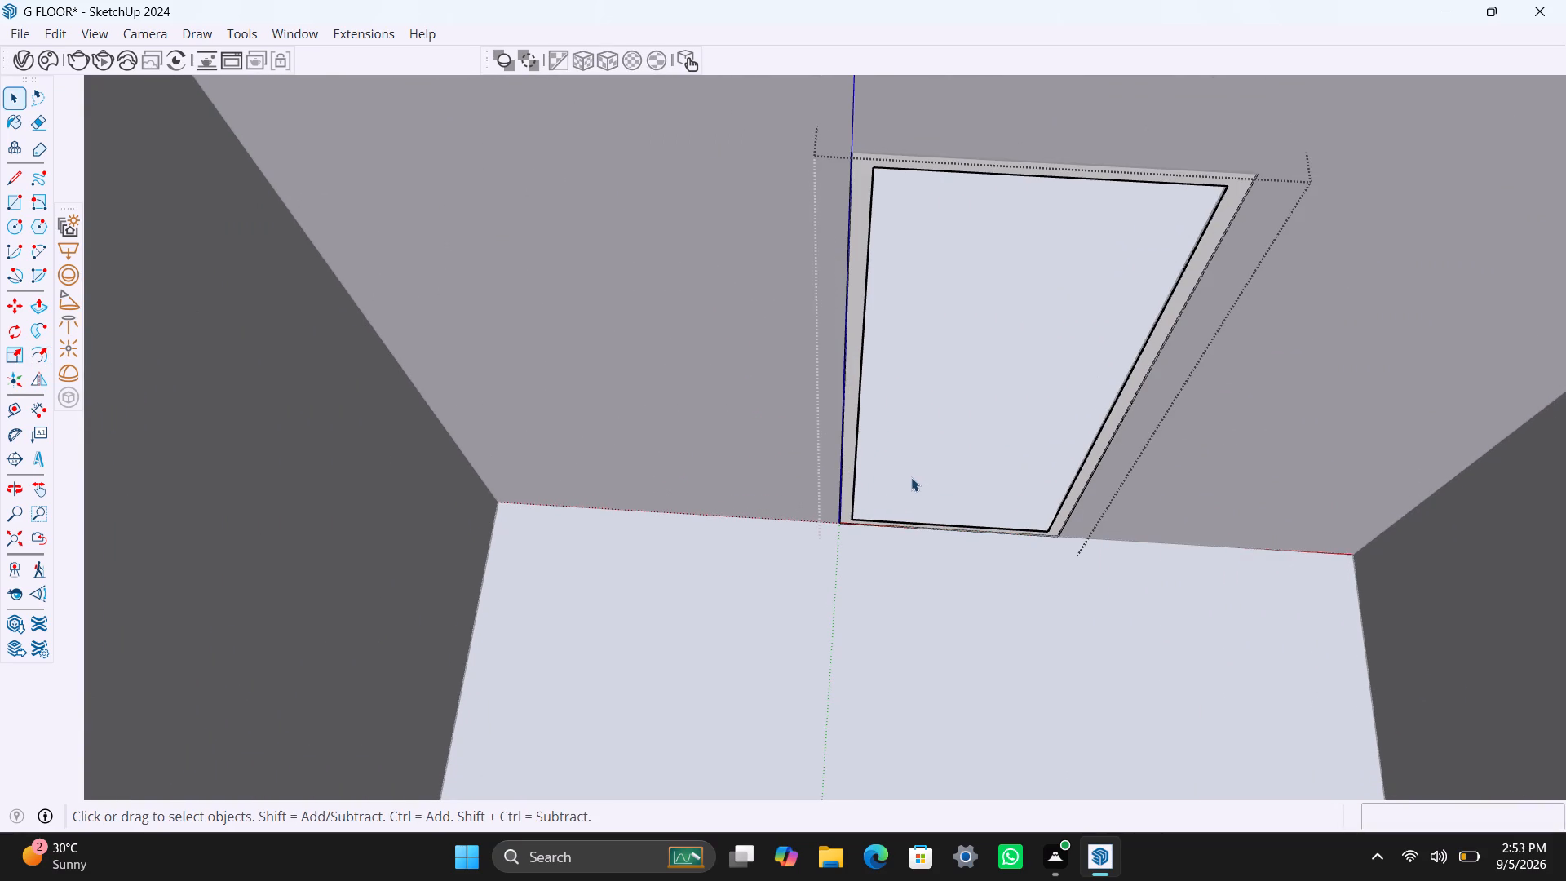
{"action": "left_click", "coordinate": [943, 632]}
{"action": "left_click", "coordinate": [966, 648]}
{"action": "key", "text": "Delete"}
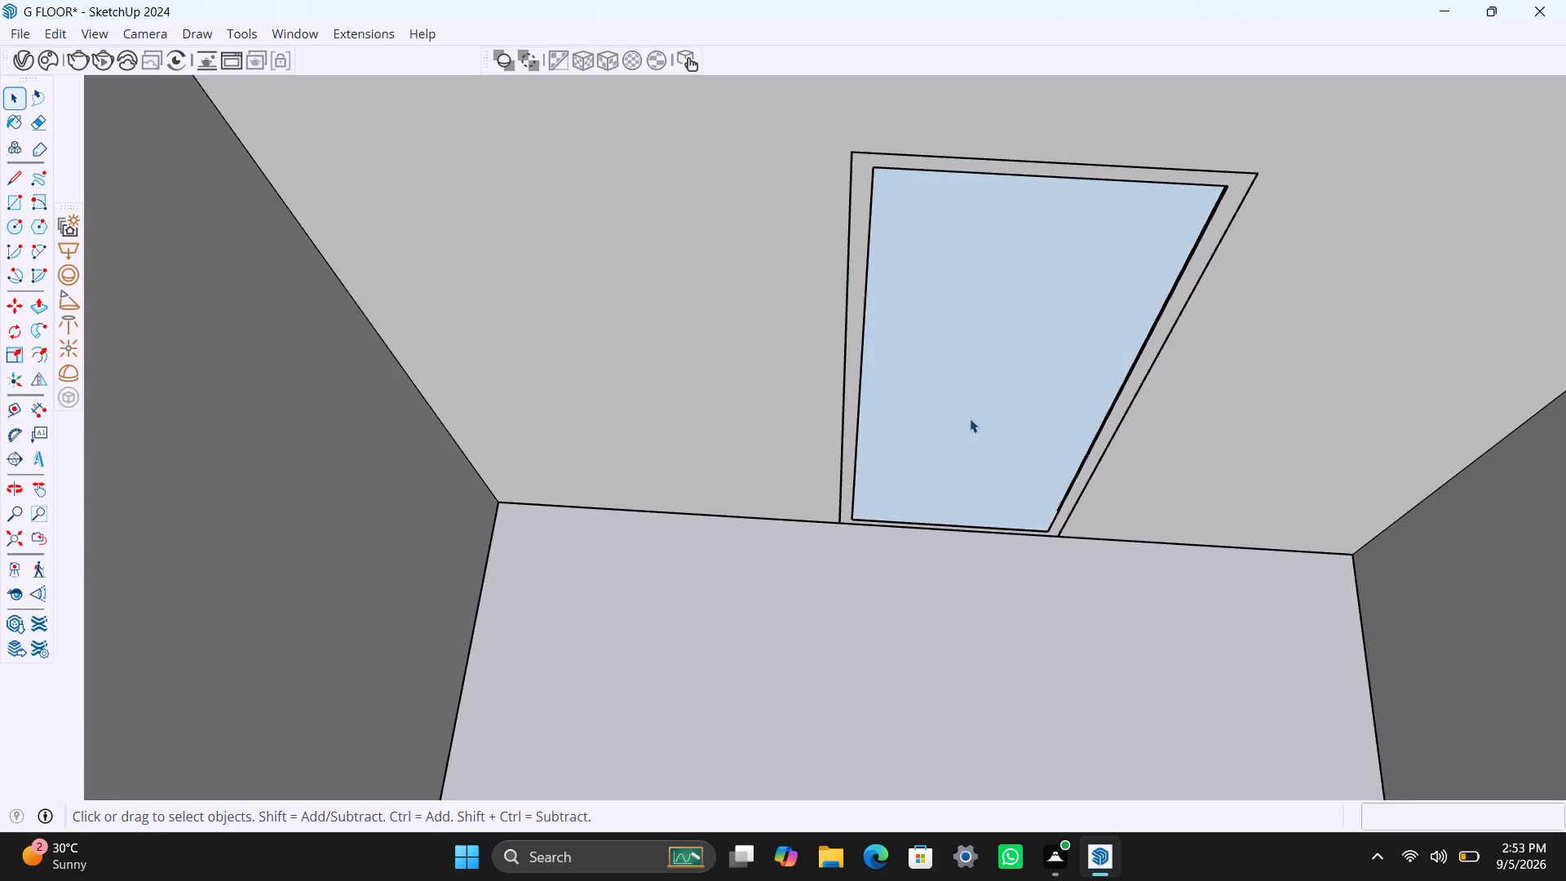
{"action": "left_click", "coordinate": [969, 420]}
{"action": "key", "text": "Delete"}
Inside the door frame group, extrude the frame face 2.5".
{"action": "scroll", "coordinate": [843, 401], "scroll_direction": "up", "scroll_amount": 2}
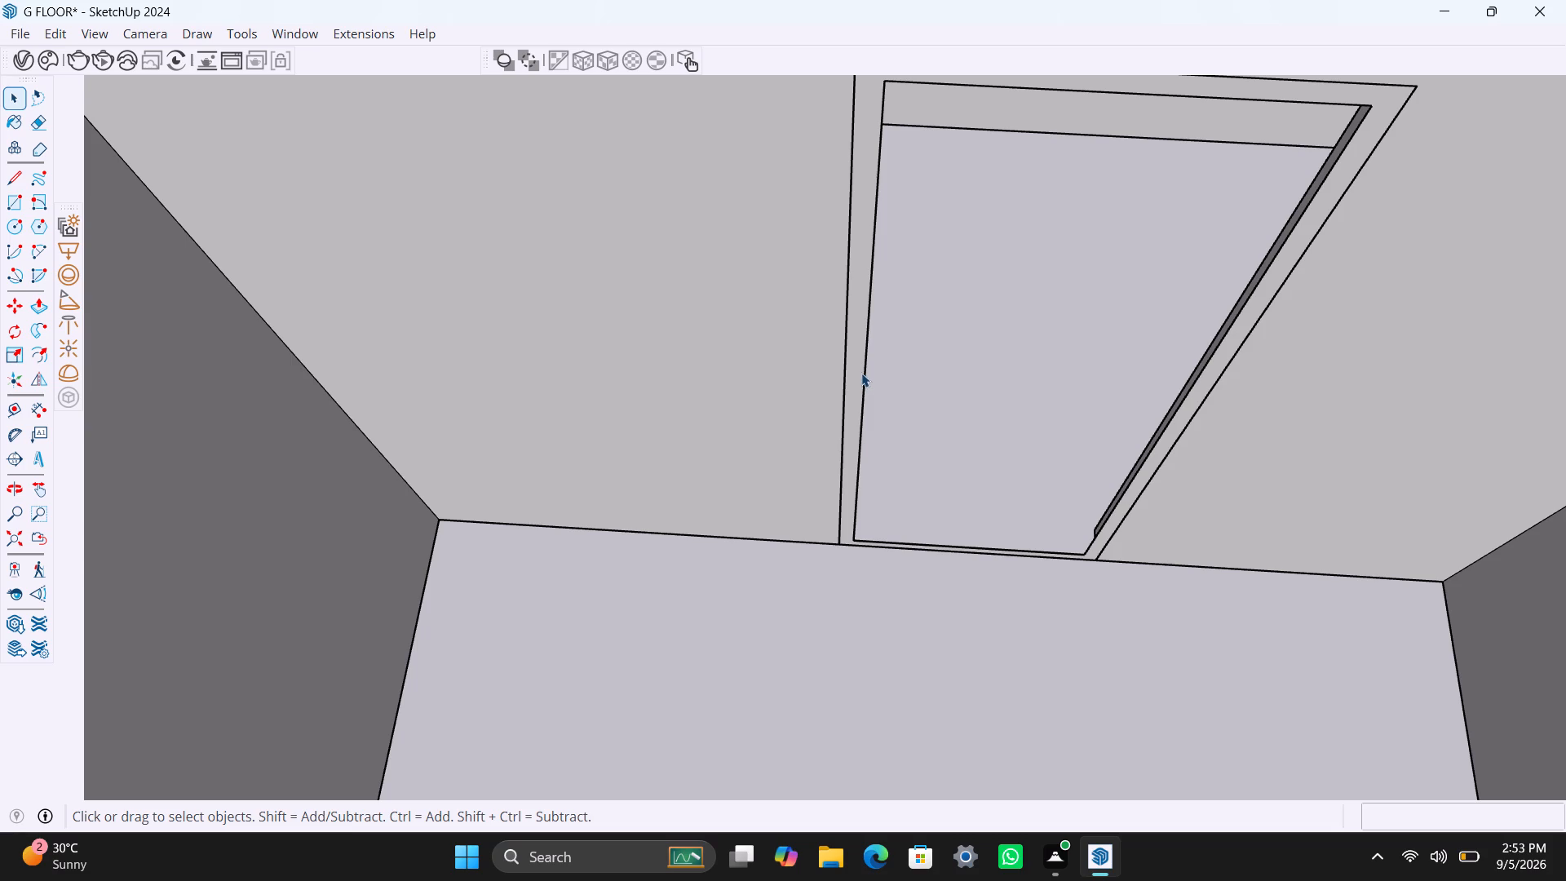
{"action": "left_click", "coordinate": [861, 372]}
{"action": "triple_click", "coordinate": [859, 371]}
{"action": "left_click", "coordinate": [859, 371]}
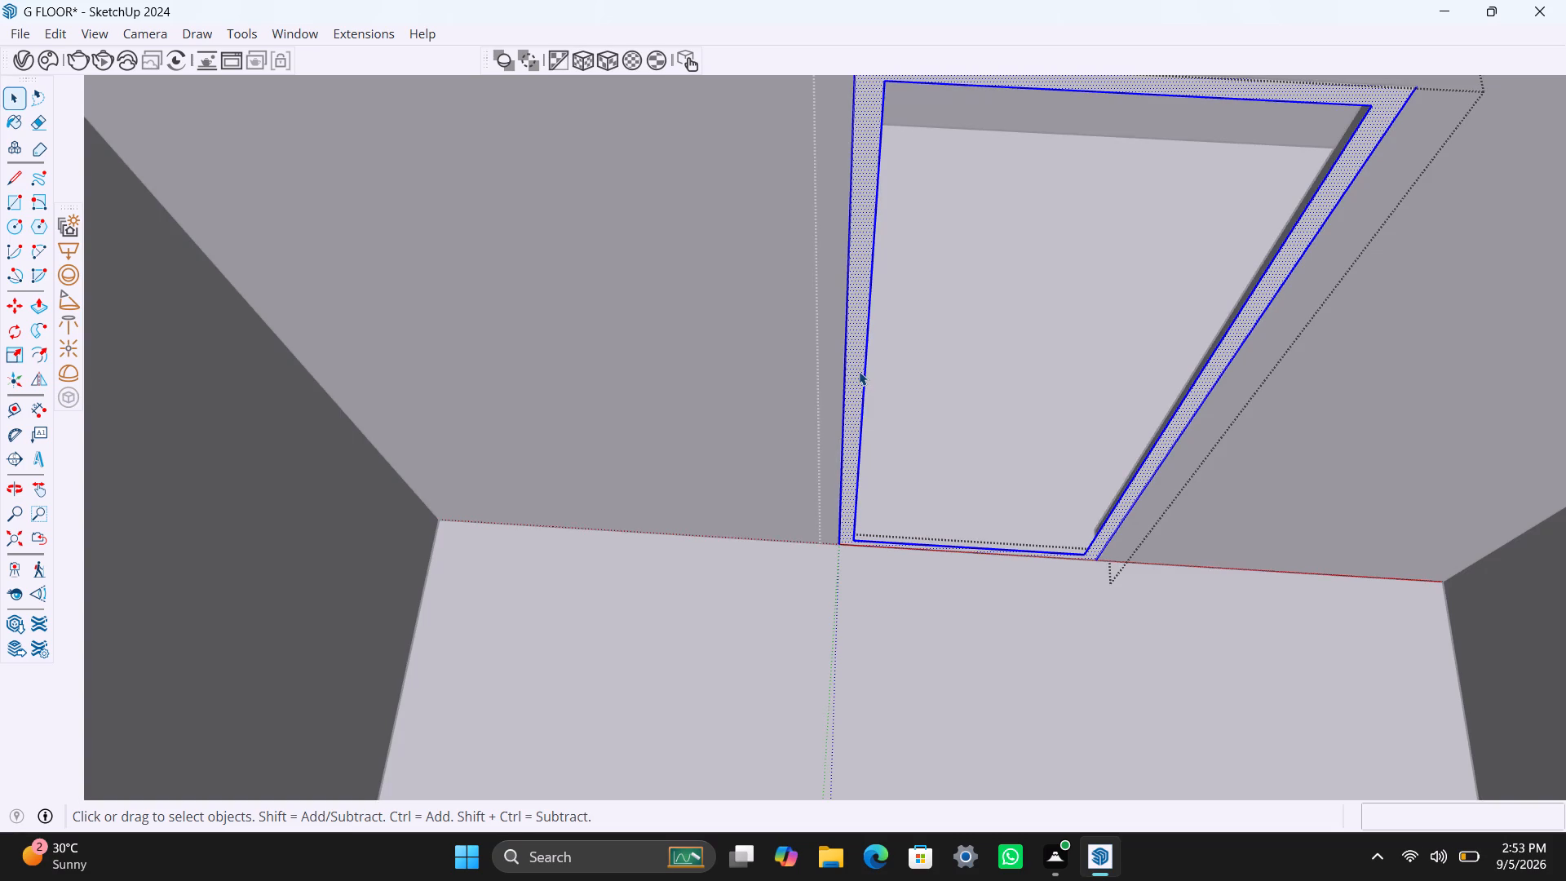
{"action": "key", "text": "p"}
{"action": "left_click", "coordinate": [858, 374]}
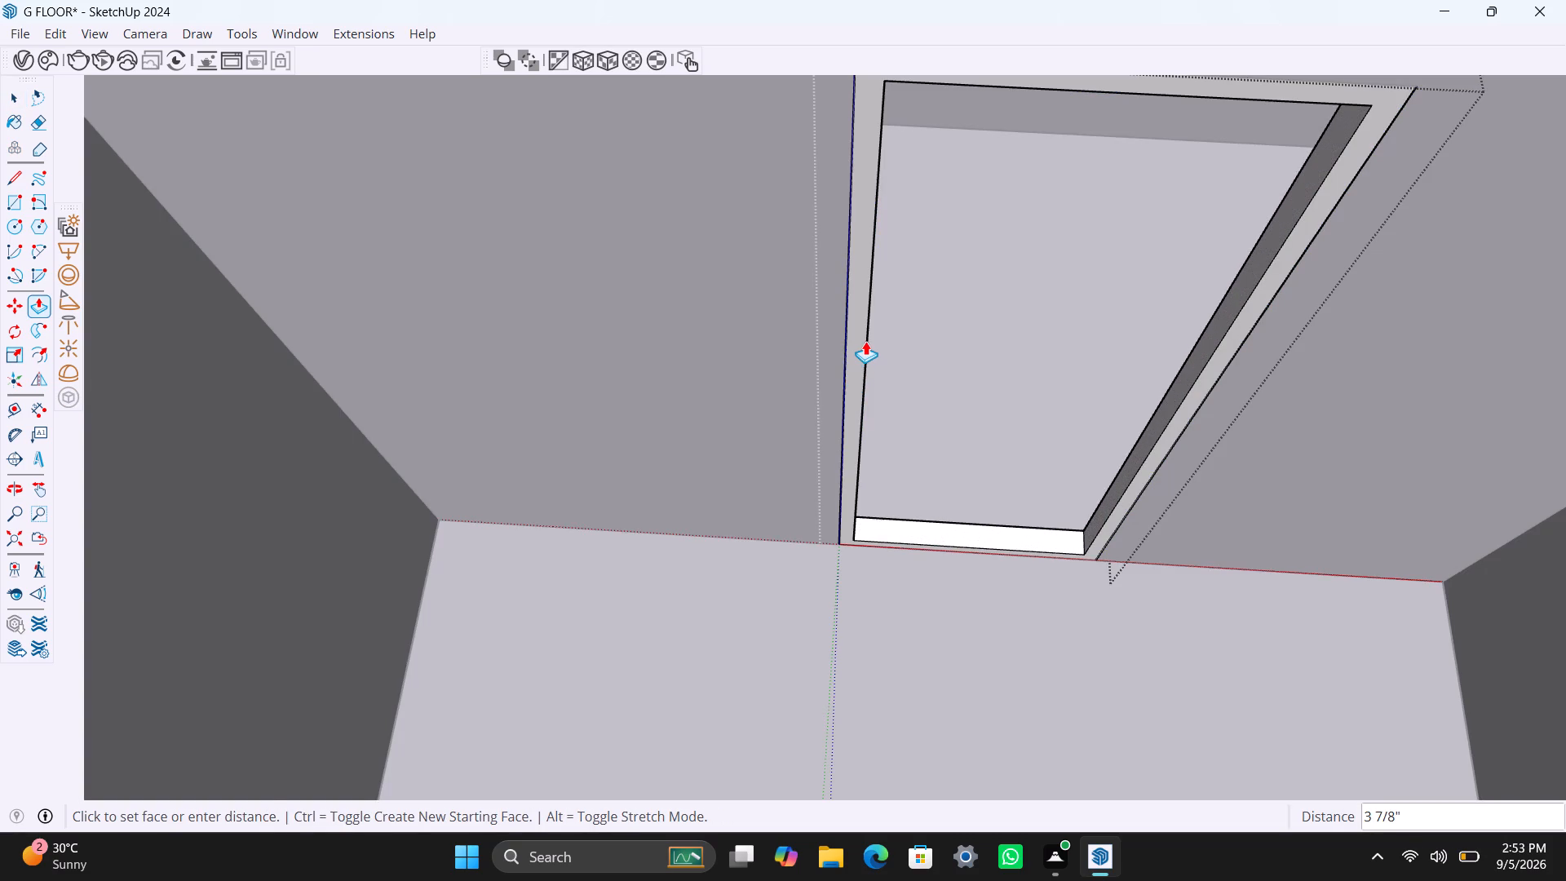
{"action": "type", "text": "2."}
{"action": "type", "text": "5\""}
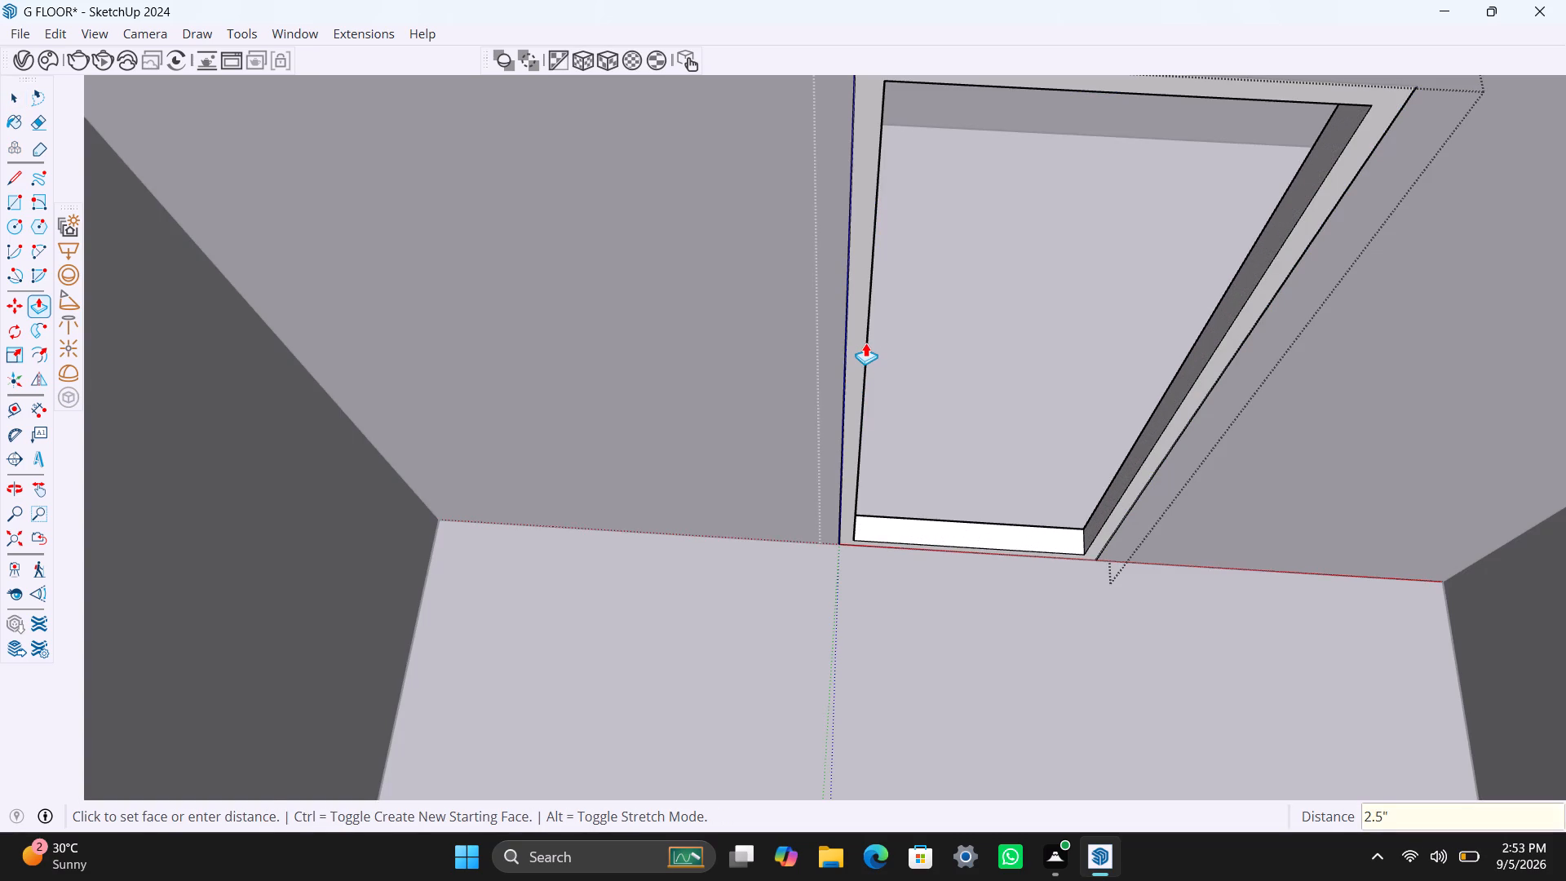
{"action": "key", "text": "Return"}
{"action": "key", "text": "space"}
Draw a 2' 8" by 7' 8" door panel rectangle inside the frame opening and group it.
{"action": "scroll", "coordinate": [800, 592], "scroll_direction": "down", "scroll_amount": 8}
{"action": "middle_click_drag", "start_coordinate": [761, 498], "coordinate": [741, 435]}
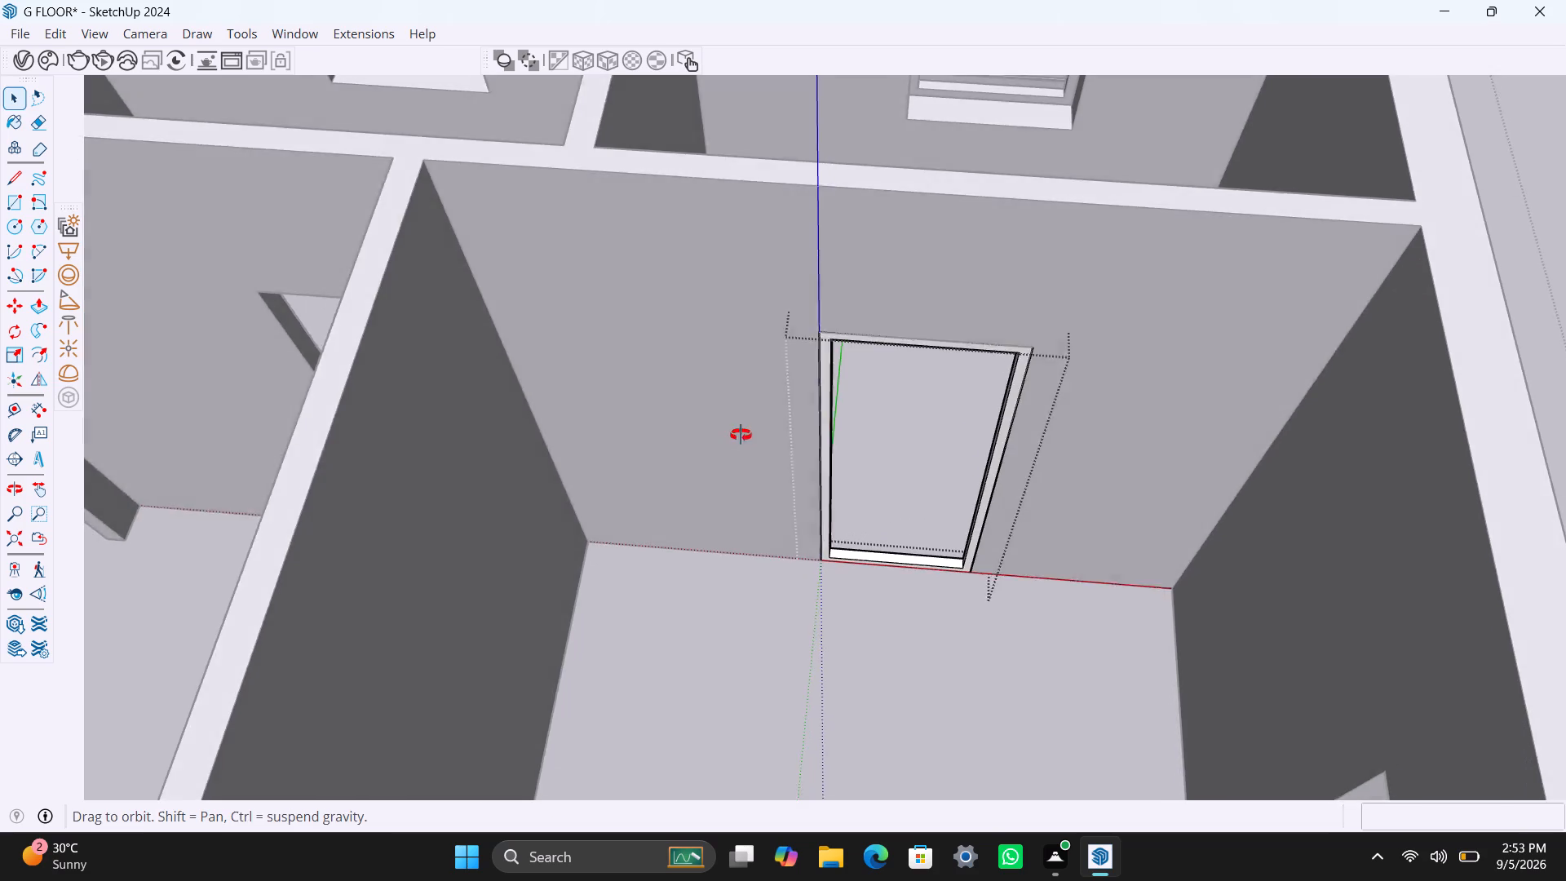
{"action": "middle_click_drag", "start_coordinate": [741, 435], "coordinate": [740, 433]}
{"action": "scroll", "coordinate": [832, 361], "scroll_direction": "up", "scroll_amount": 2}
{"action": "key", "text": "r"}
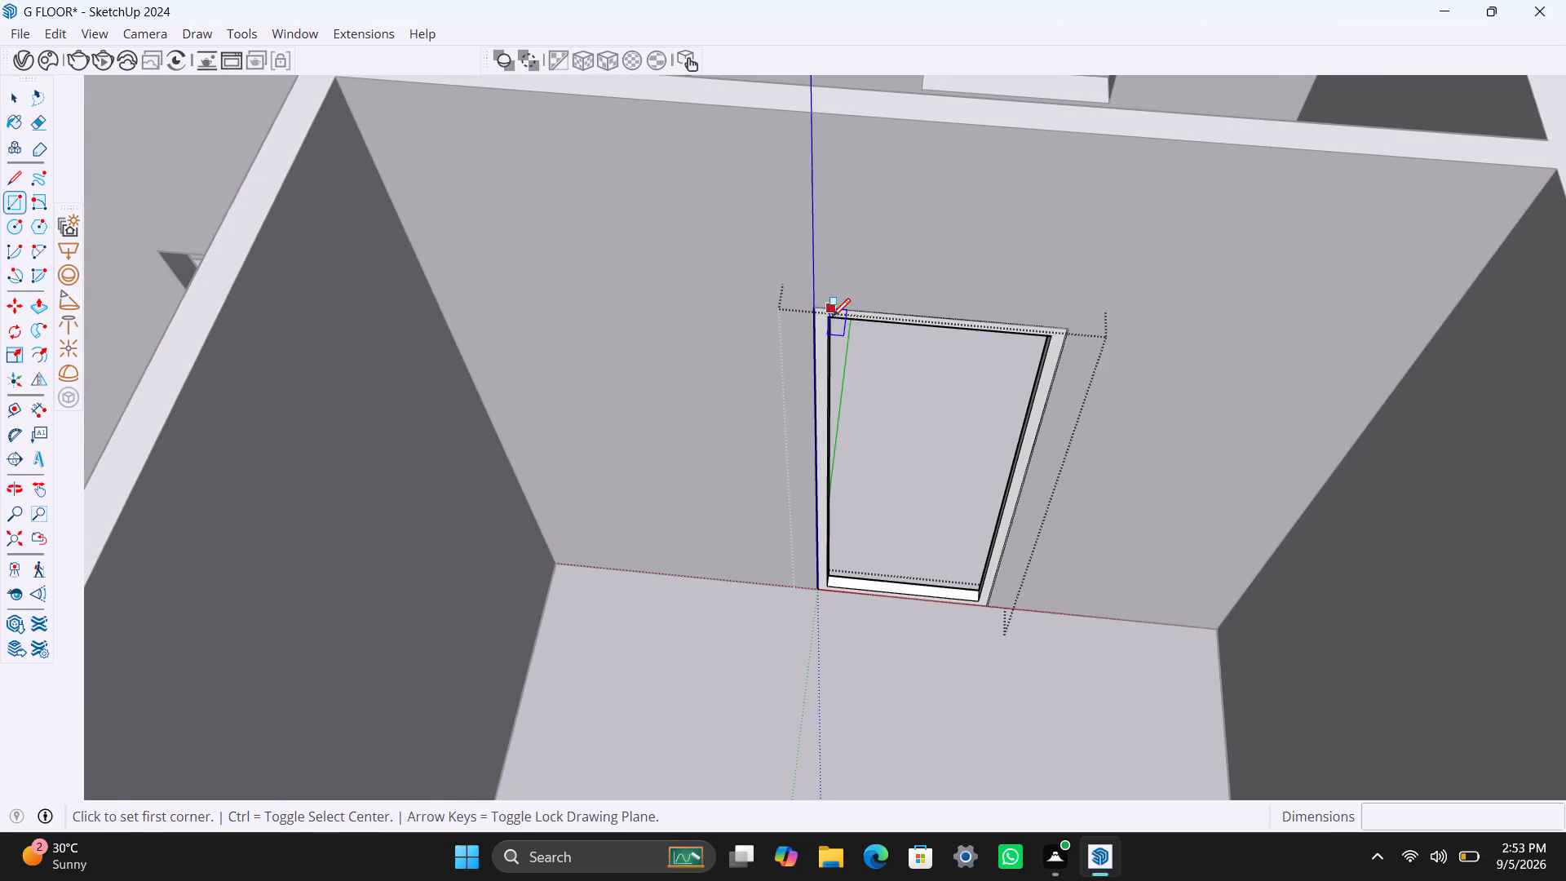
{"action": "left_click", "coordinate": [830, 317]}
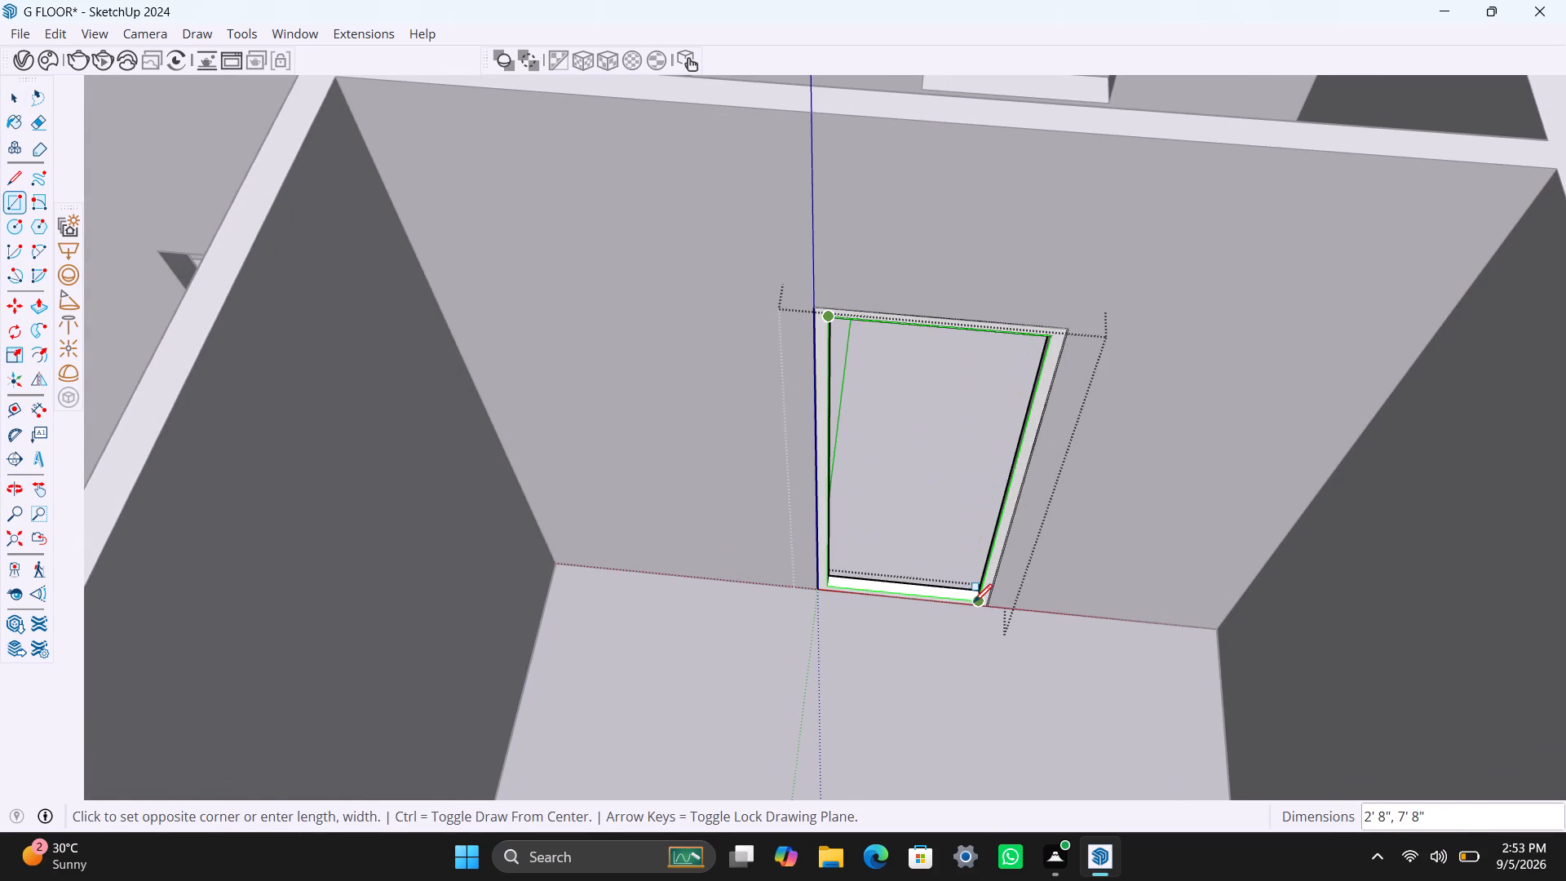
{"action": "left_click", "coordinate": [974, 602]}
{"action": "key", "text": "space"}
{"action": "double_click", "coordinate": [943, 515]}
{"action": "right_click", "coordinate": [940, 517]}
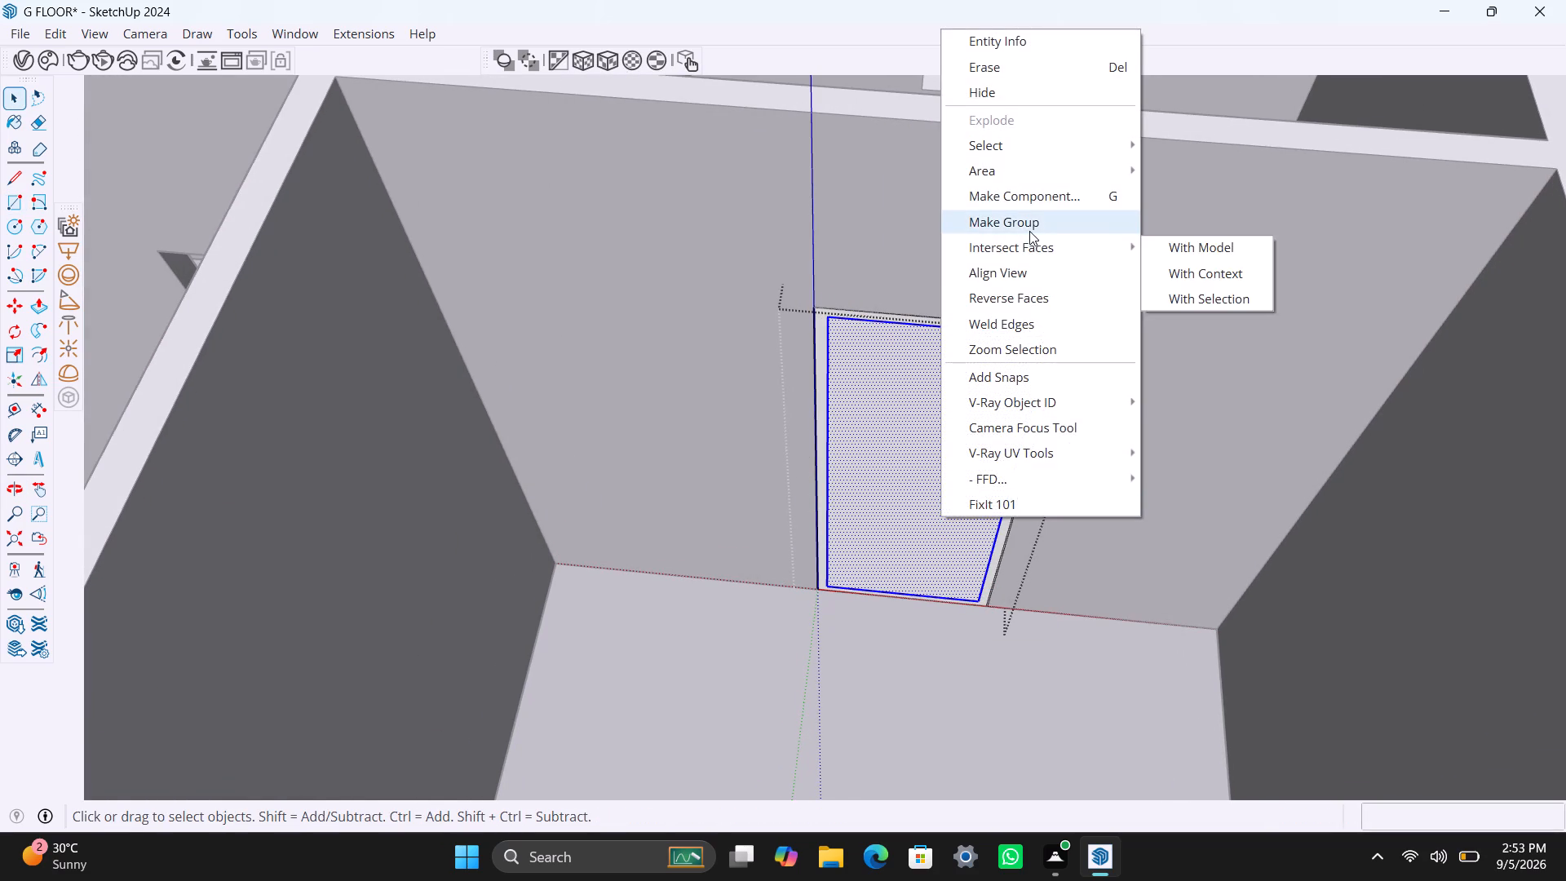
{"action": "left_click", "coordinate": [1029, 231]}
Inside the door panel group, extrude the panel face 18 mm.
{"action": "triple_click", "coordinate": [950, 433]}
{"action": "key", "text": "p"}
{"action": "left_click", "coordinate": [950, 433]}
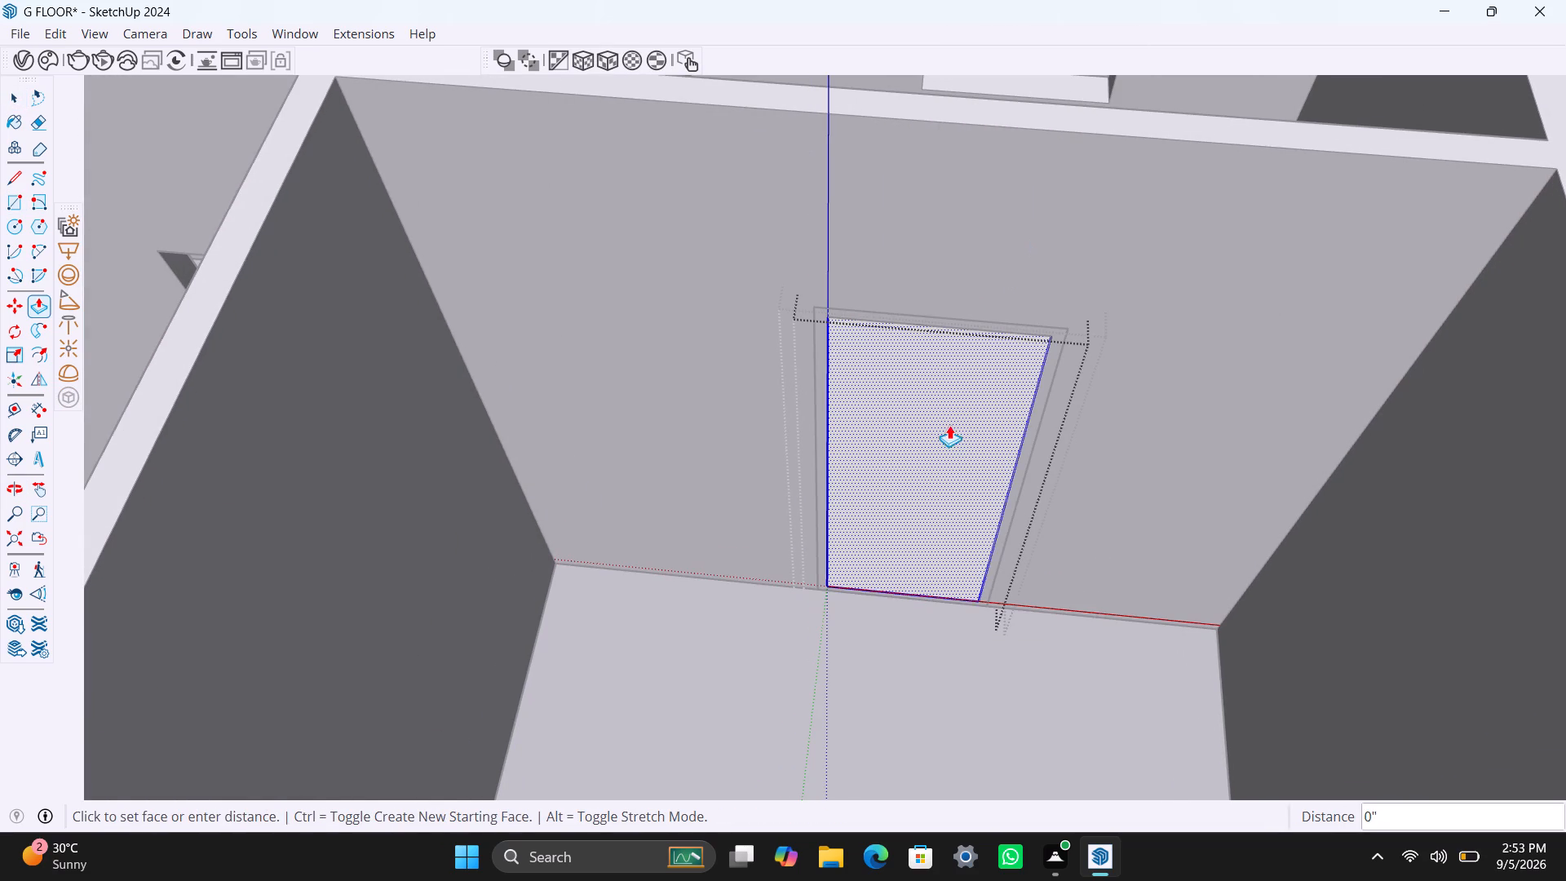
{"action": "type", "text": "18mm"}
{"action": "key", "text": "Return"}
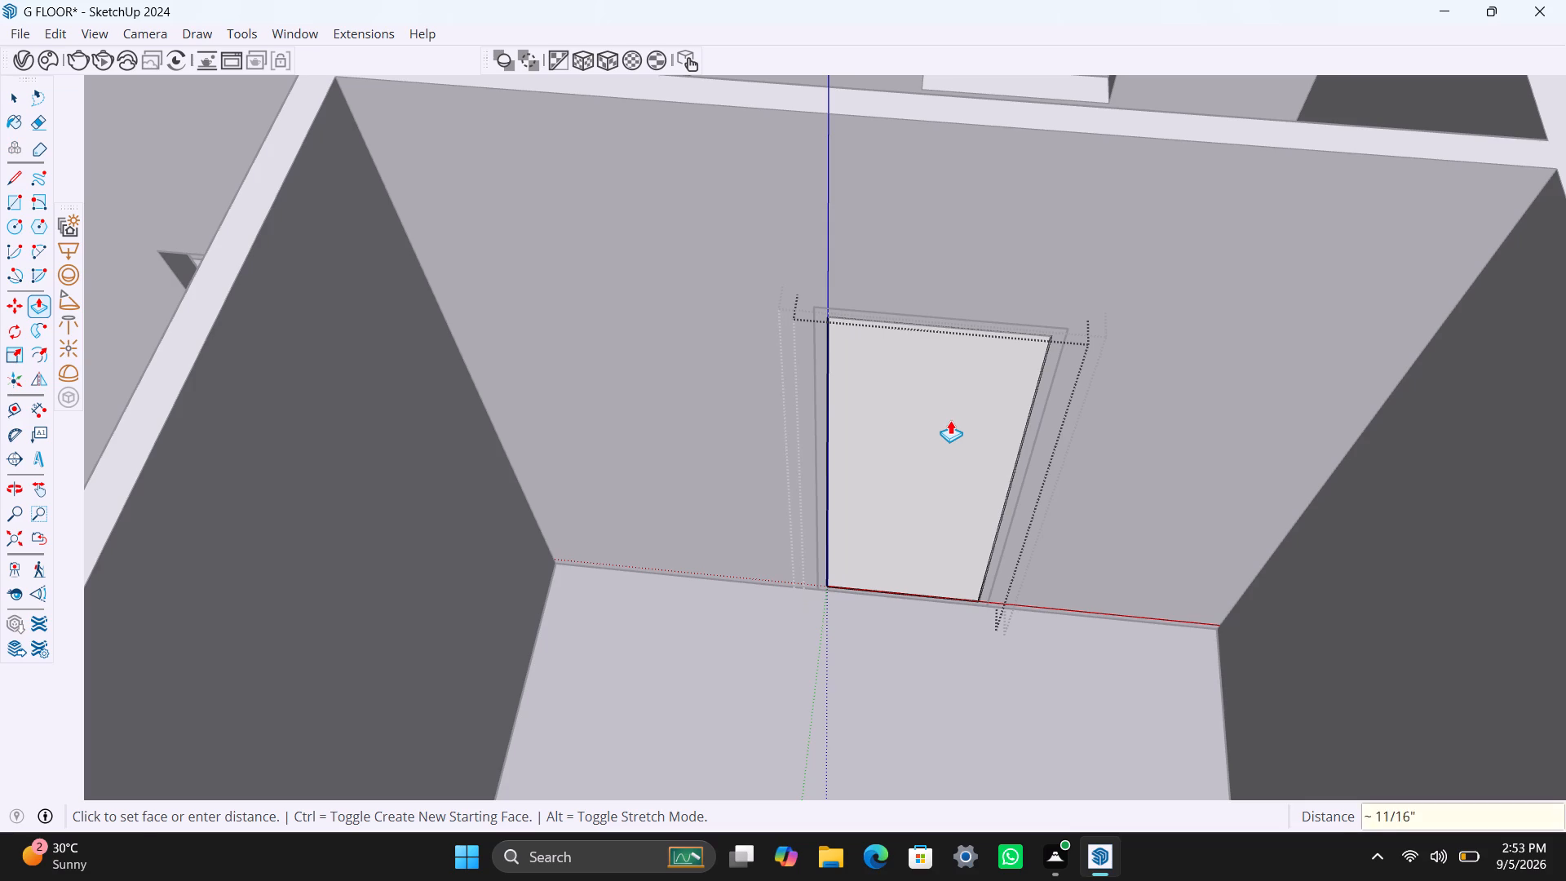
{"action": "key", "text": "space"}
Draw a vertical handle rectangle about 8 5/8" by 1 5/8" near the door panel's left edge at mid-height and group it.
{"action": "key", "text": "r"}
{"action": "scroll", "coordinate": [847, 511], "scroll_direction": "up", "scroll_amount": 1}
{"action": "middle_click_drag", "start_coordinate": [855, 514], "coordinate": [857, 426]}
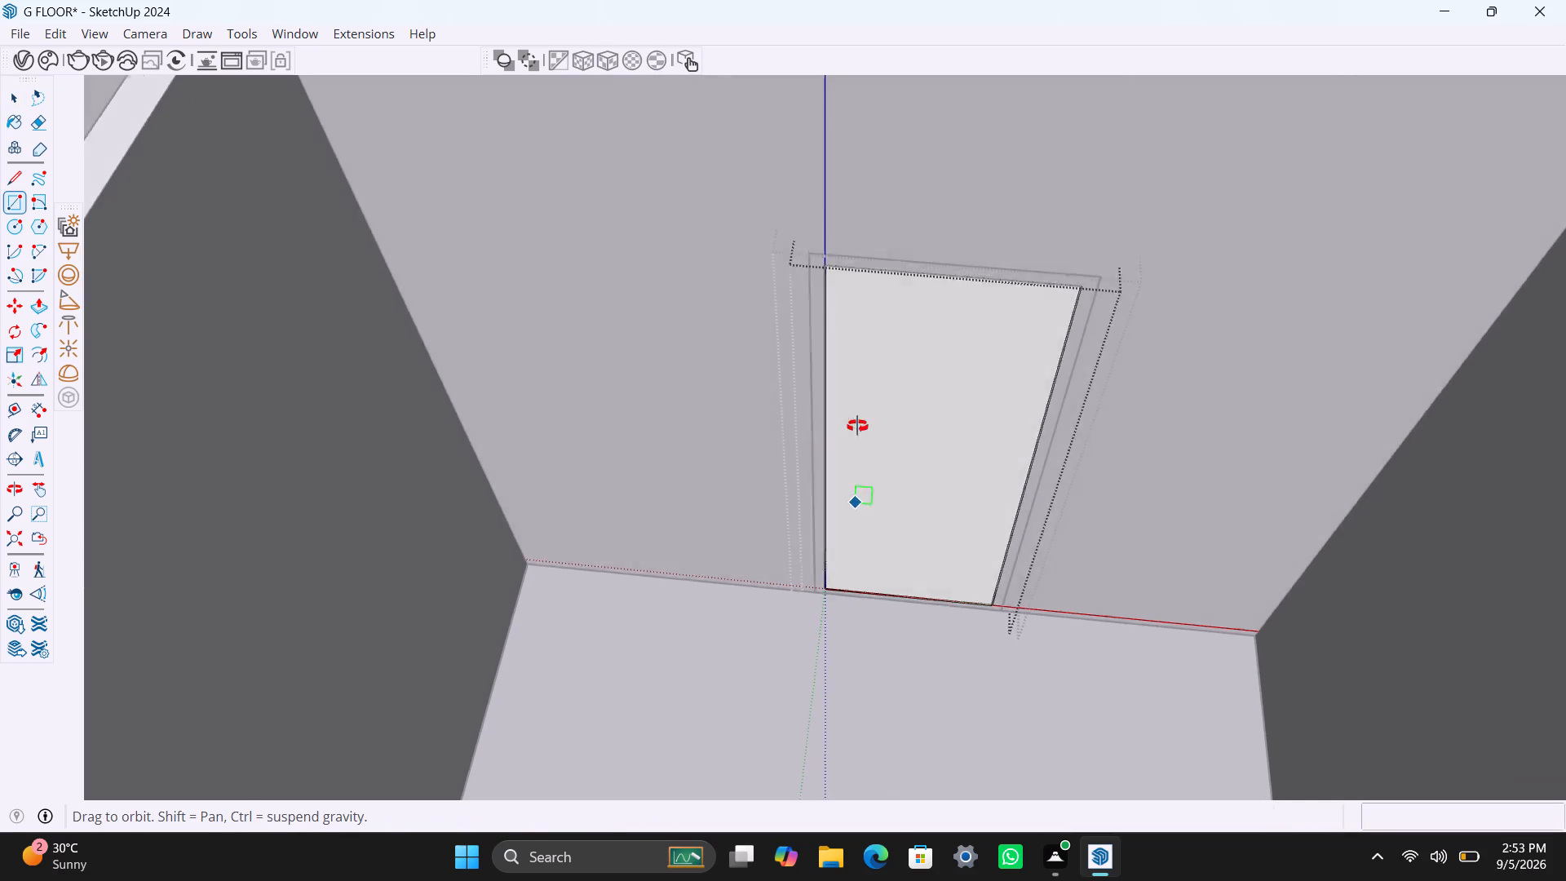
{"action": "middle_click_drag", "start_coordinate": [857, 426], "coordinate": [857, 405]}
{"action": "left_click", "coordinate": [857, 322]}
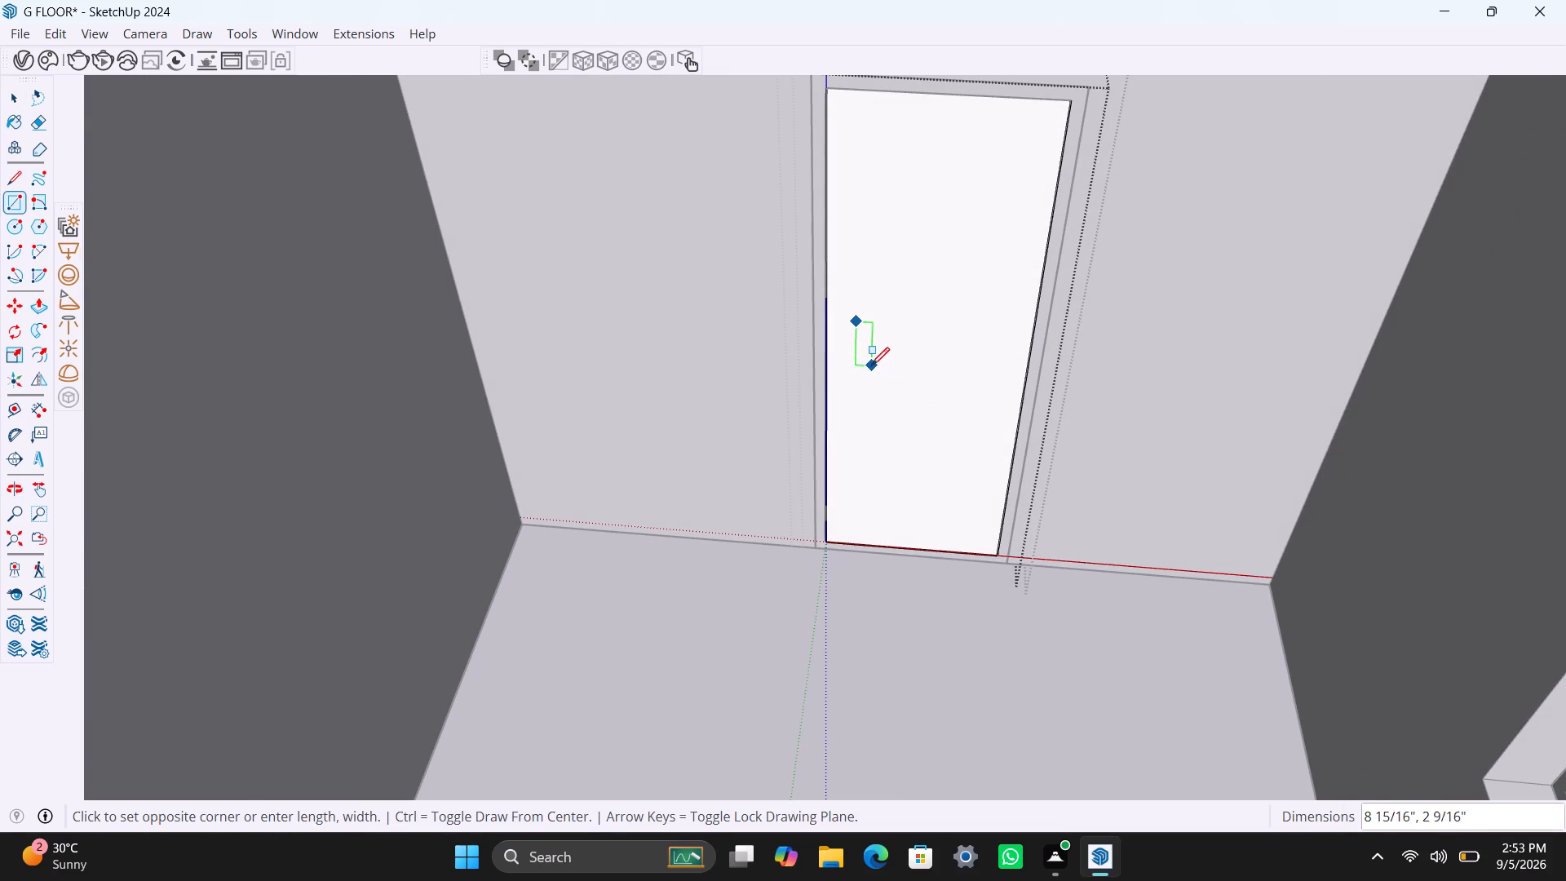
{"action": "scroll", "coordinate": [869, 360], "scroll_direction": "up", "scroll_amount": 2}
{"action": "left_click", "coordinate": [865, 365]}
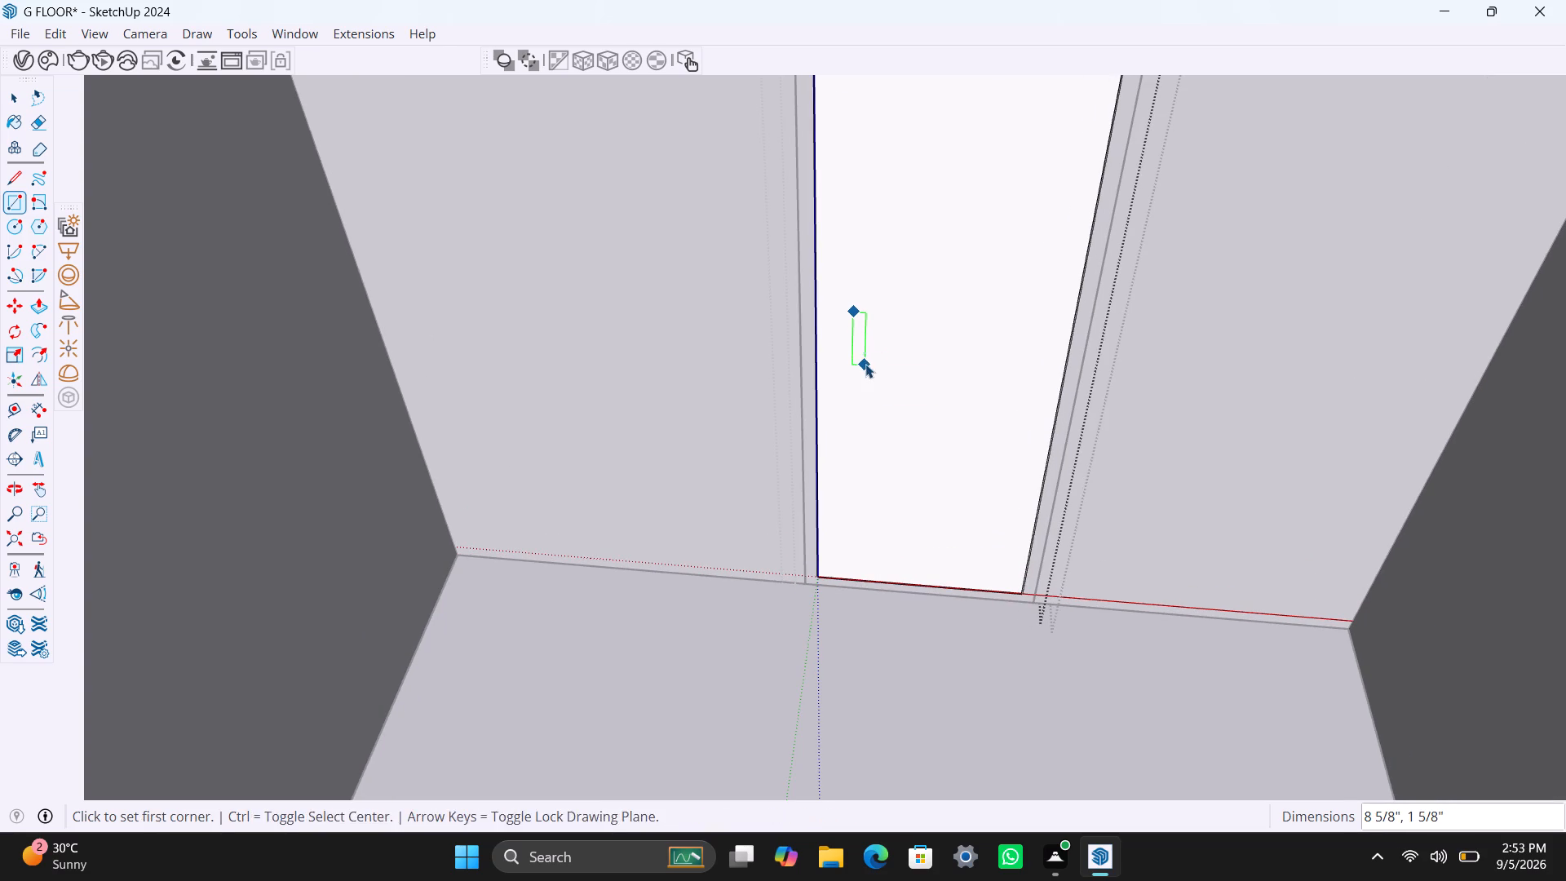
{"action": "key", "text": "space"}
{"action": "double_click", "coordinate": [856, 348]}
{"action": "right_click", "coordinate": [855, 349]}
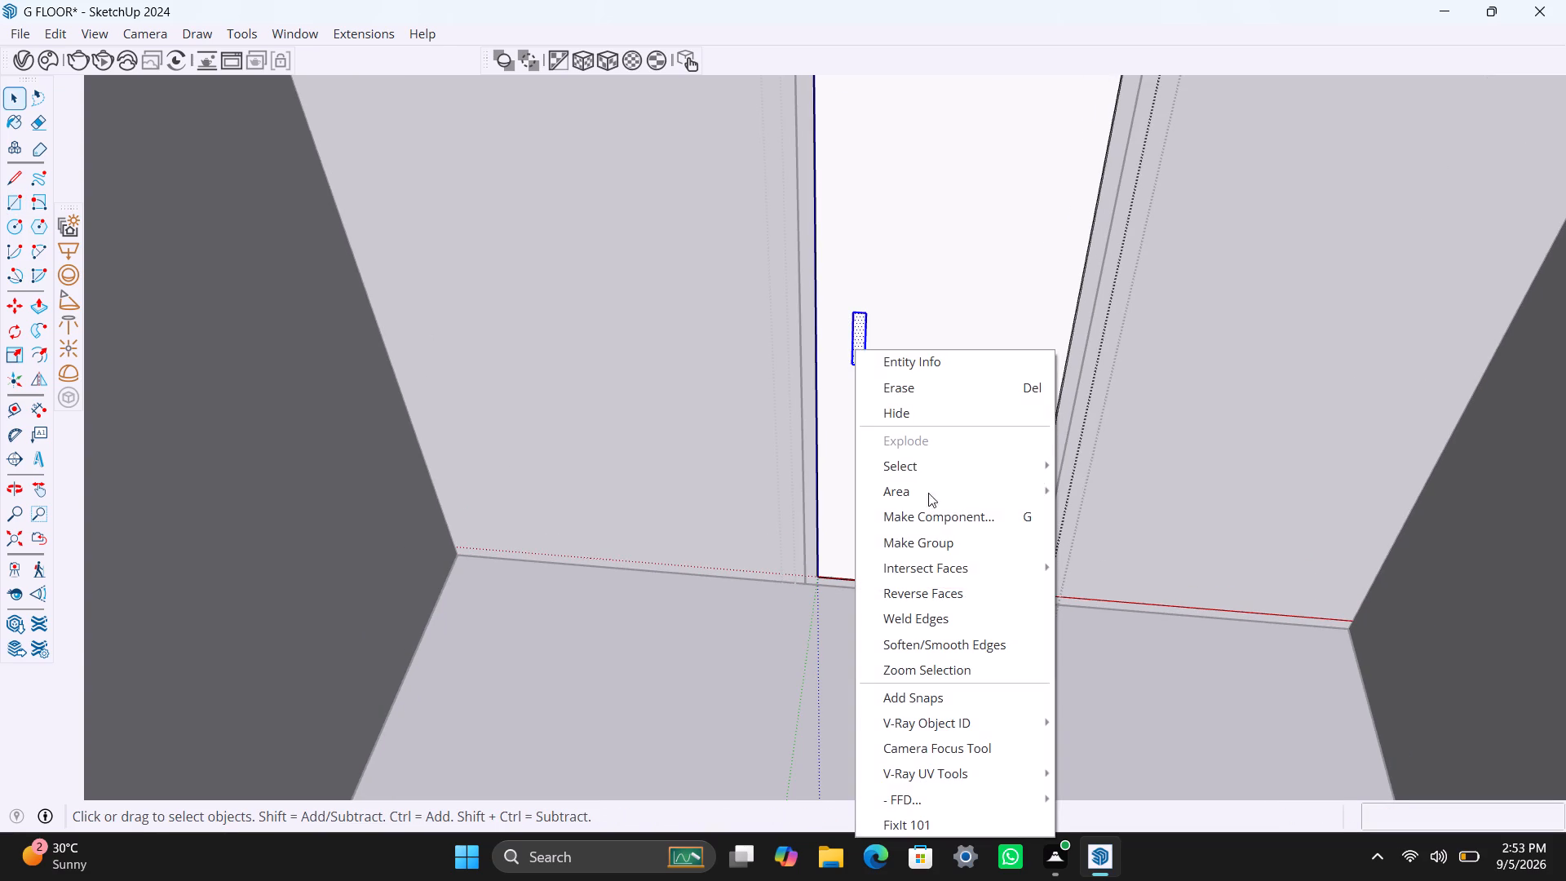
{"action": "left_click", "coordinate": [926, 538]}
Extrude the handle face about 13/16" out from the door panel, and exit all the door groups.
{"action": "double_click", "coordinate": [859, 353]}
{"action": "left_click", "coordinate": [859, 348]}
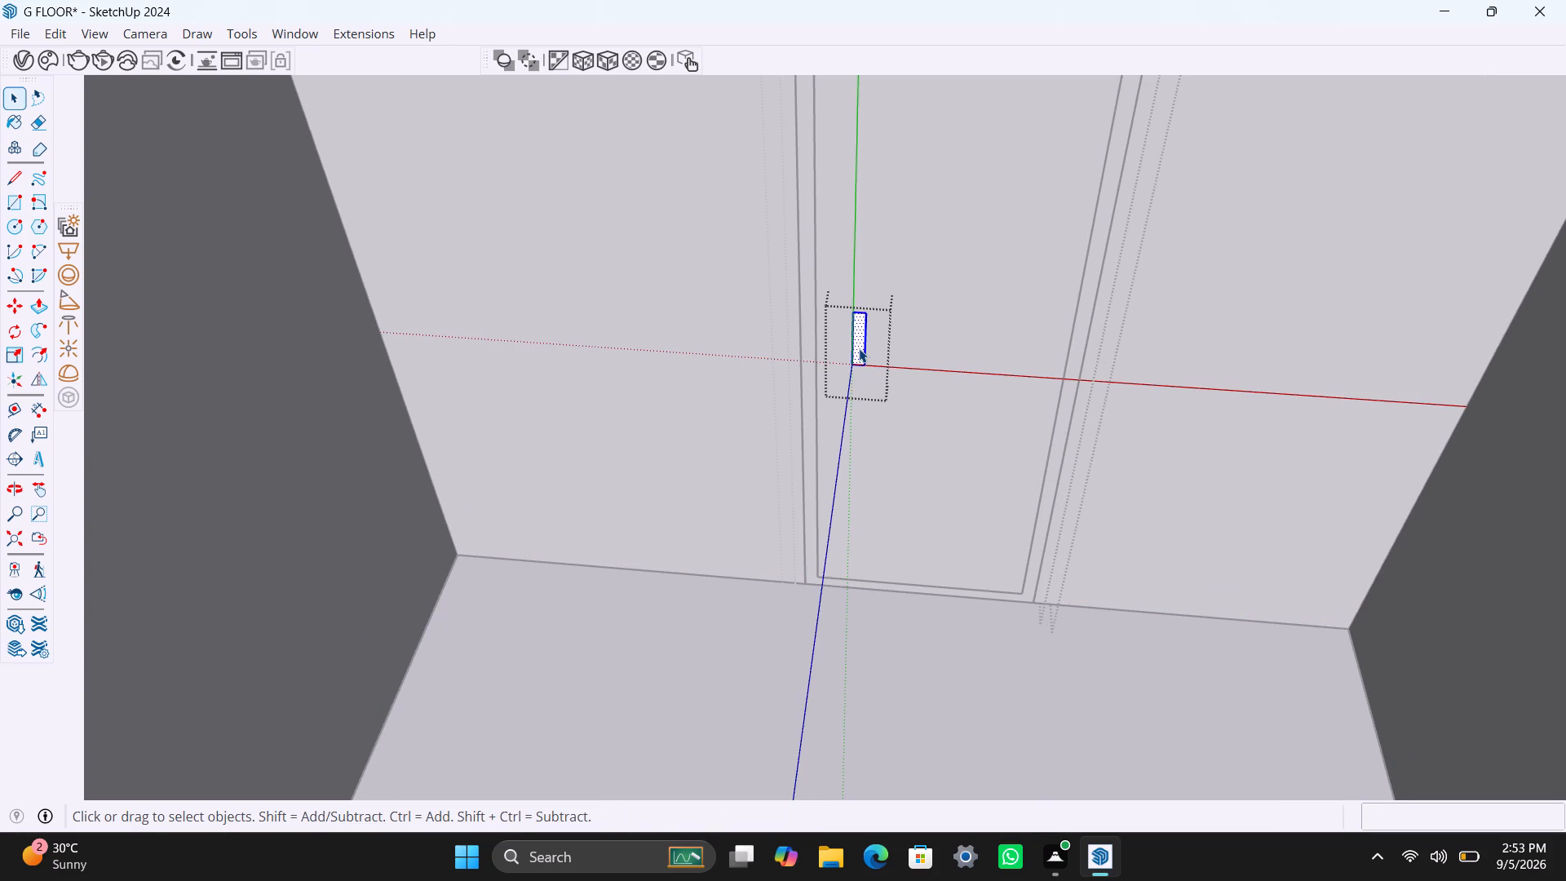
{"action": "key", "text": "p"}
{"action": "left_click", "coordinate": [859, 349]}
{"action": "left_click", "coordinate": [859, 352]}
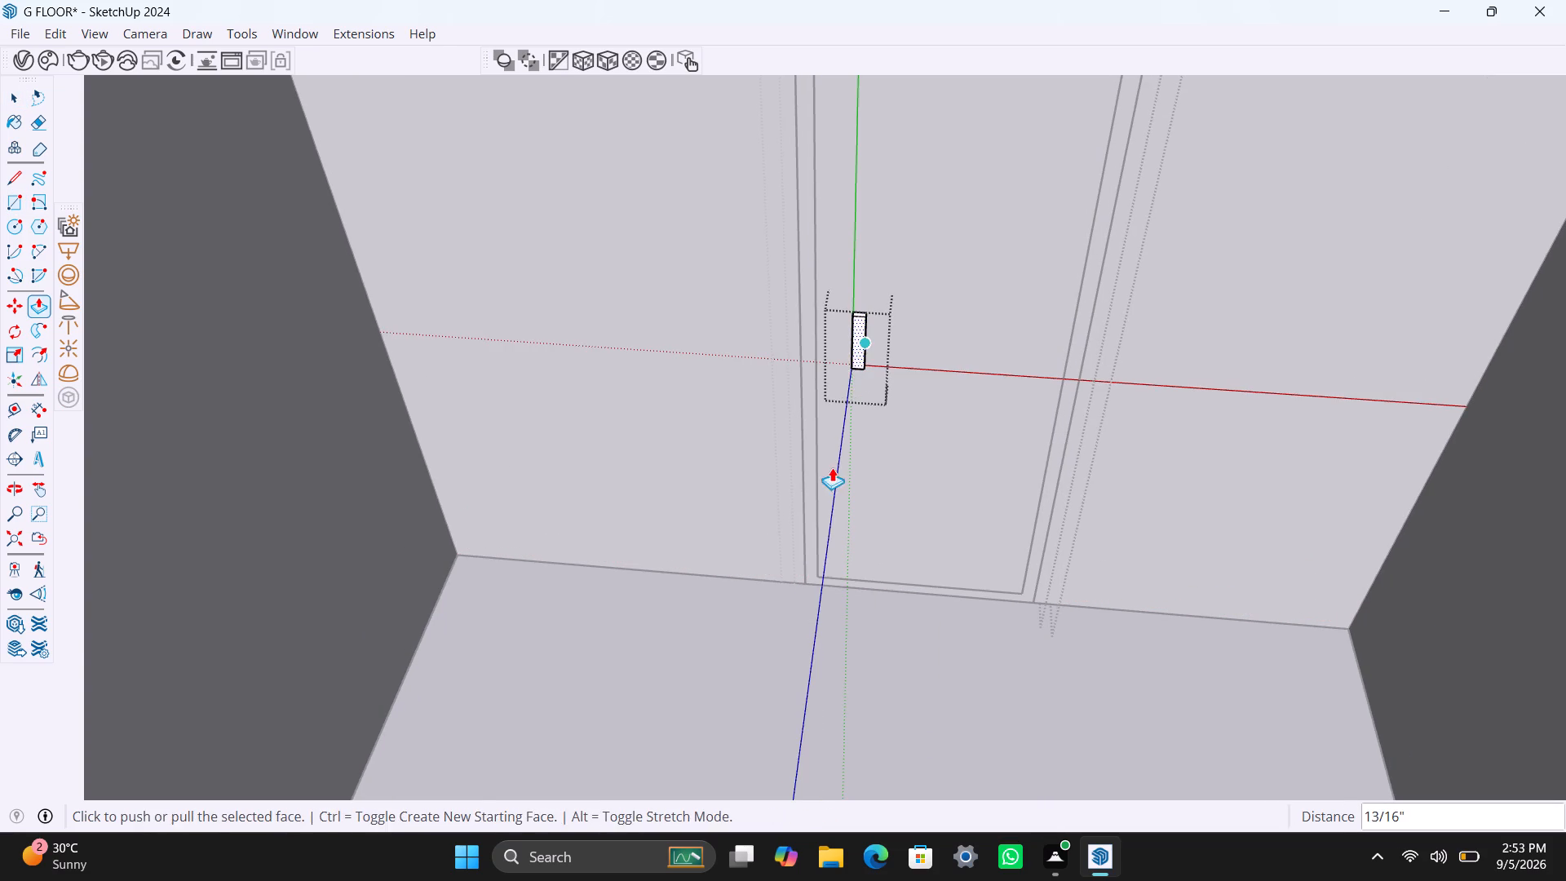
{"action": "key", "text": "space"}
{"action": "scroll", "coordinate": [677, 553], "scroll_direction": "down", "scroll_amount": 9}
{"action": "middle_click_drag", "start_coordinate": [684, 551], "coordinate": [939, 557], "text": "shift"}
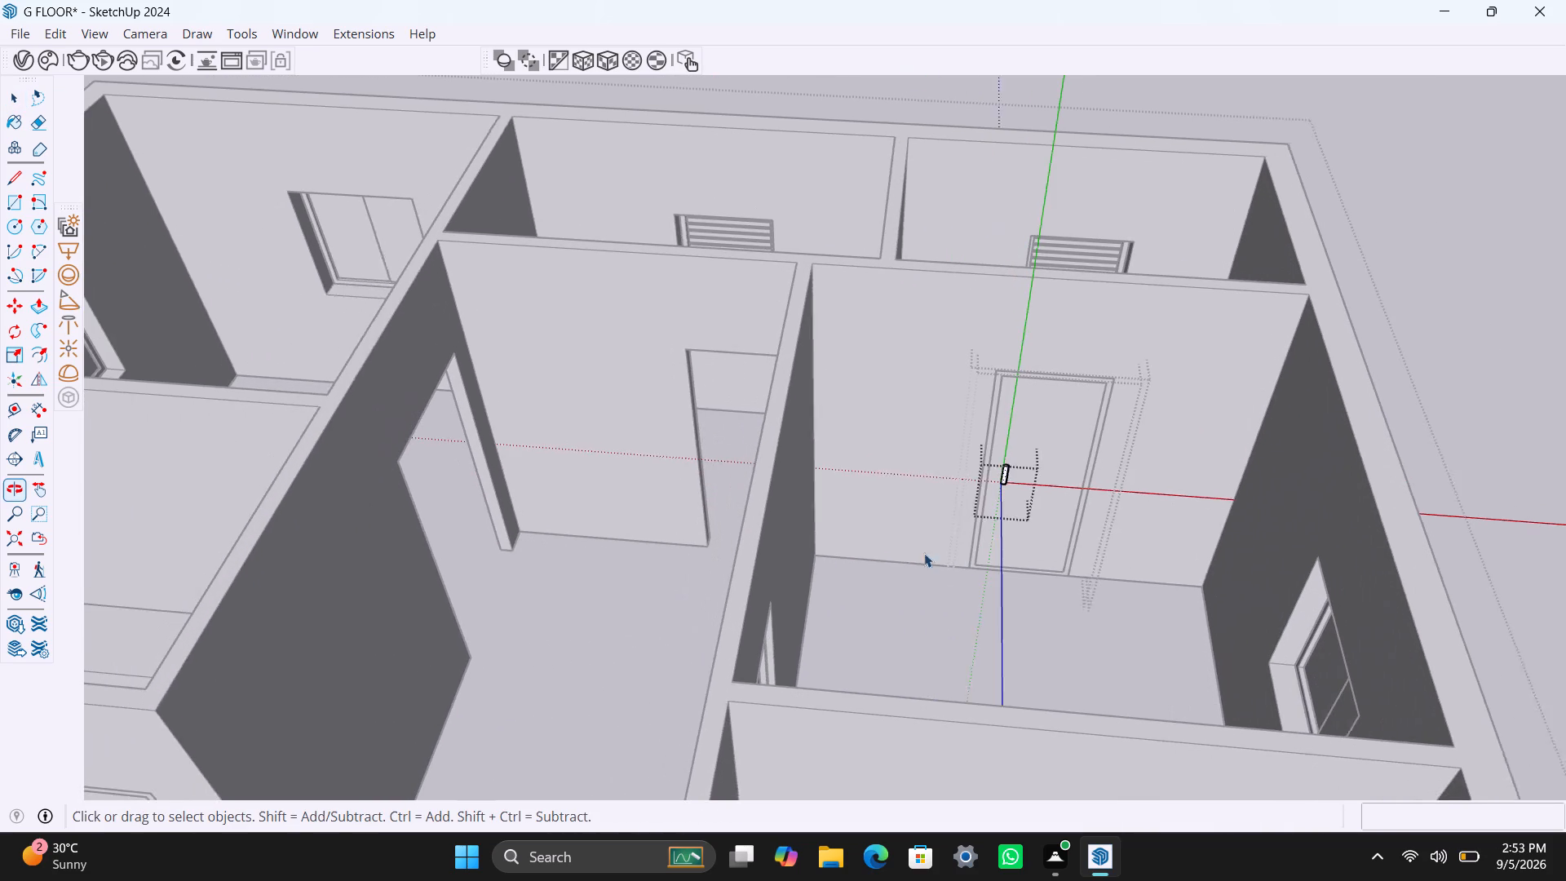
{"action": "key", "text": "space"}
{"action": "left_click", "coordinate": [683, 600]}
{"action": "scroll", "coordinate": [626, 629], "scroll_direction": "down", "scroll_amount": 3}
{"action": "middle_click_drag", "start_coordinate": [608, 670], "coordinate": [644, 677]}
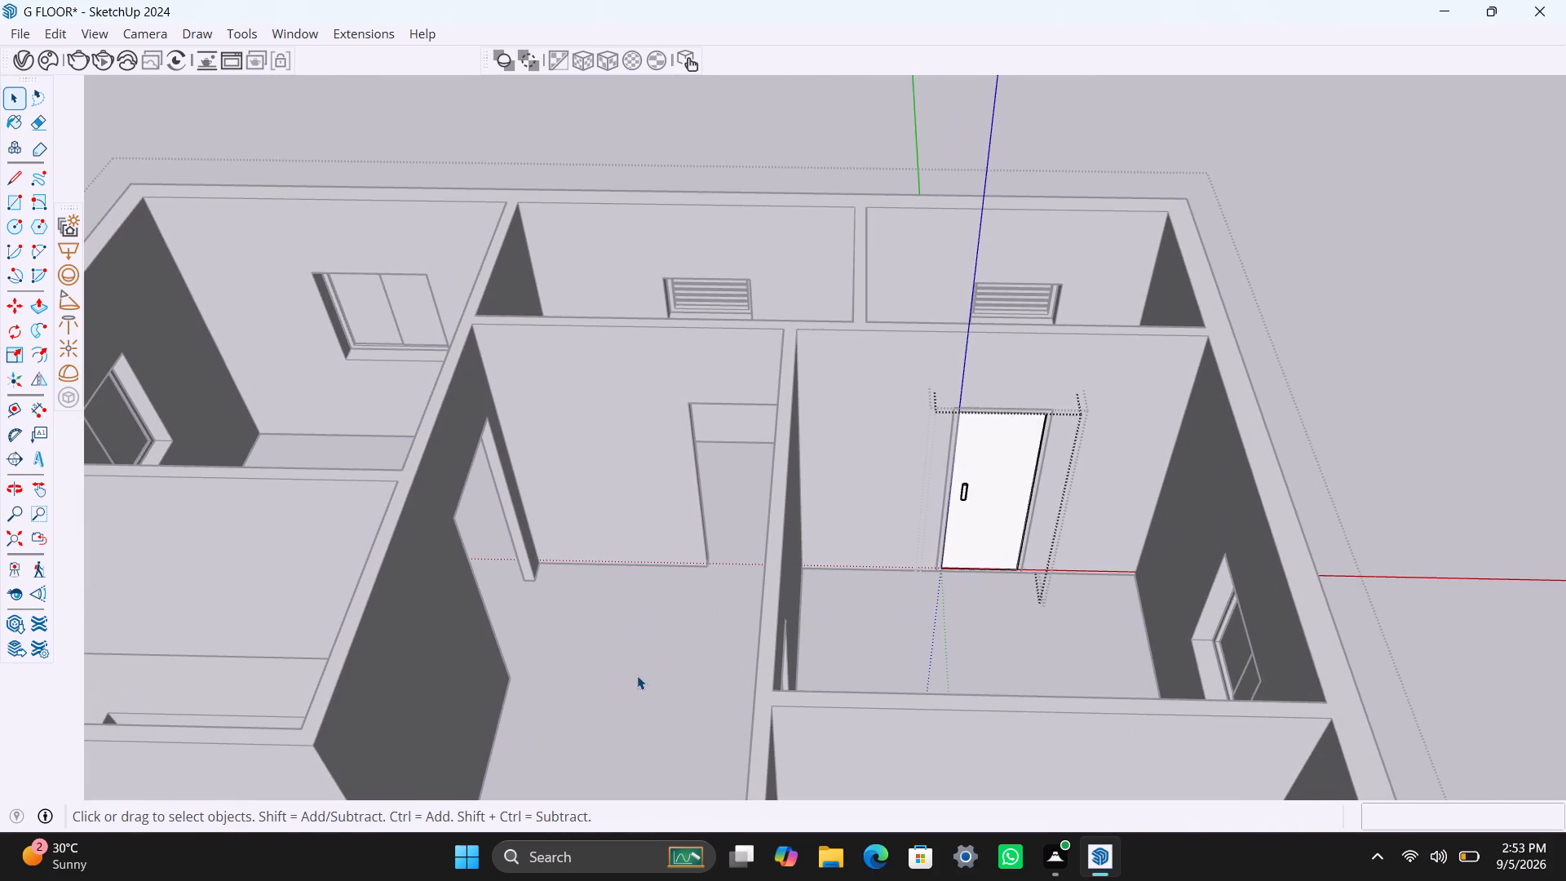
{"action": "triple_click", "coordinate": [637, 675]}
Draw an 8' by 3' rectangle filling the doorway opening at the far end of the hallway and group it.
{"action": "scroll", "coordinate": [634, 675], "scroll_direction": "down", "scroll_amount": 3}
{"action": "middle_click_drag", "start_coordinate": [634, 685], "coordinate": [746, 702]}
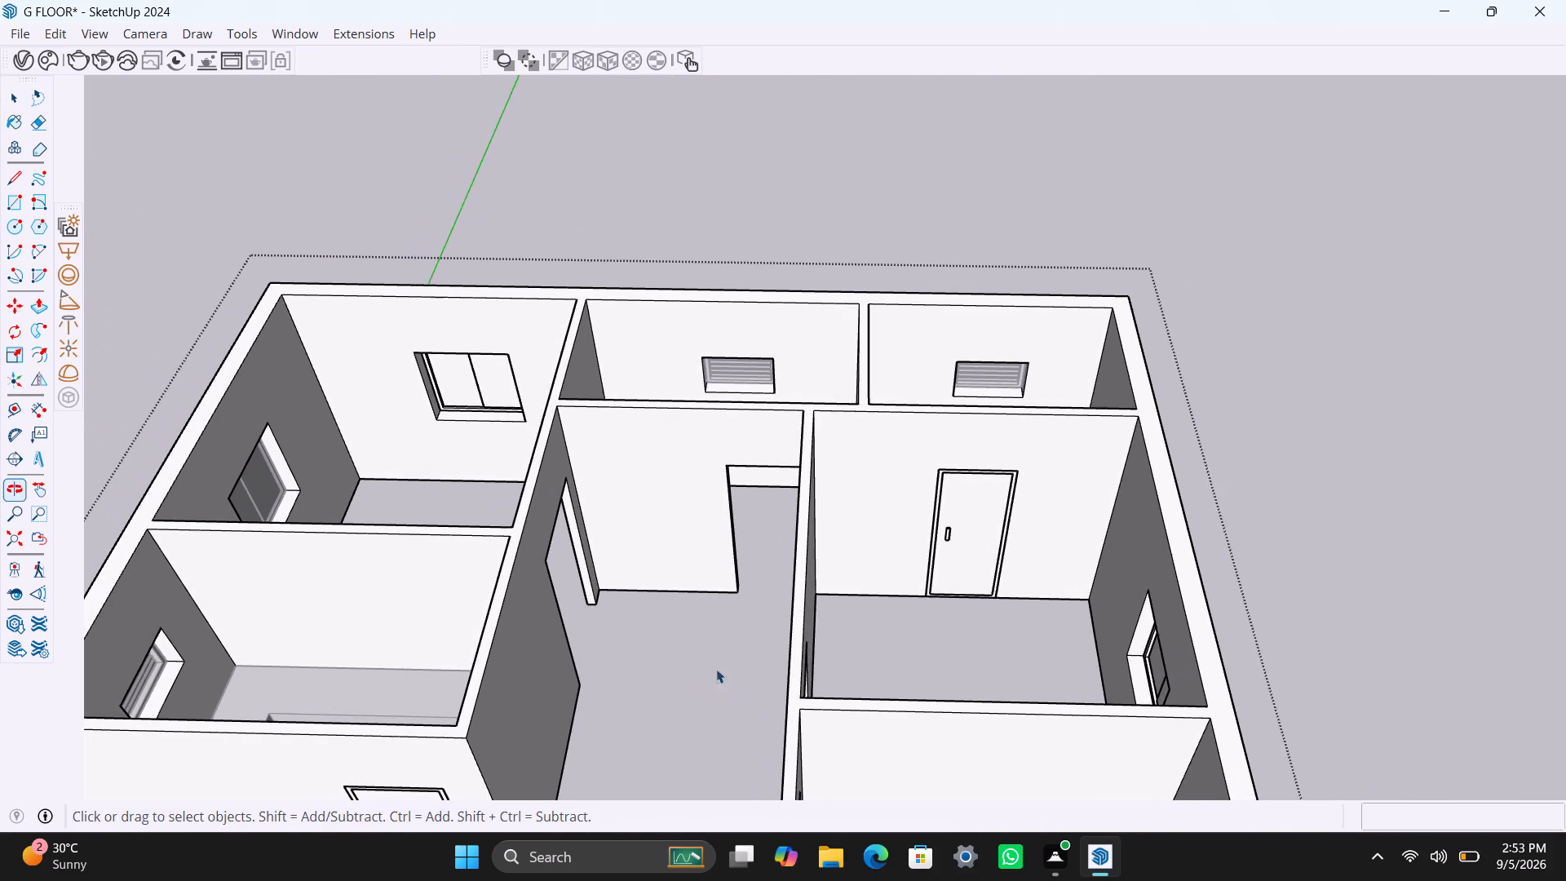
{"action": "scroll", "coordinate": [700, 644], "scroll_direction": "up", "scroll_amount": 2}
{"action": "middle_click_drag", "start_coordinate": [704, 674], "coordinate": [782, 675]}
{"action": "scroll", "coordinate": [747, 659], "scroll_direction": "up", "scroll_amount": 1}
{"action": "key", "text": "r"}
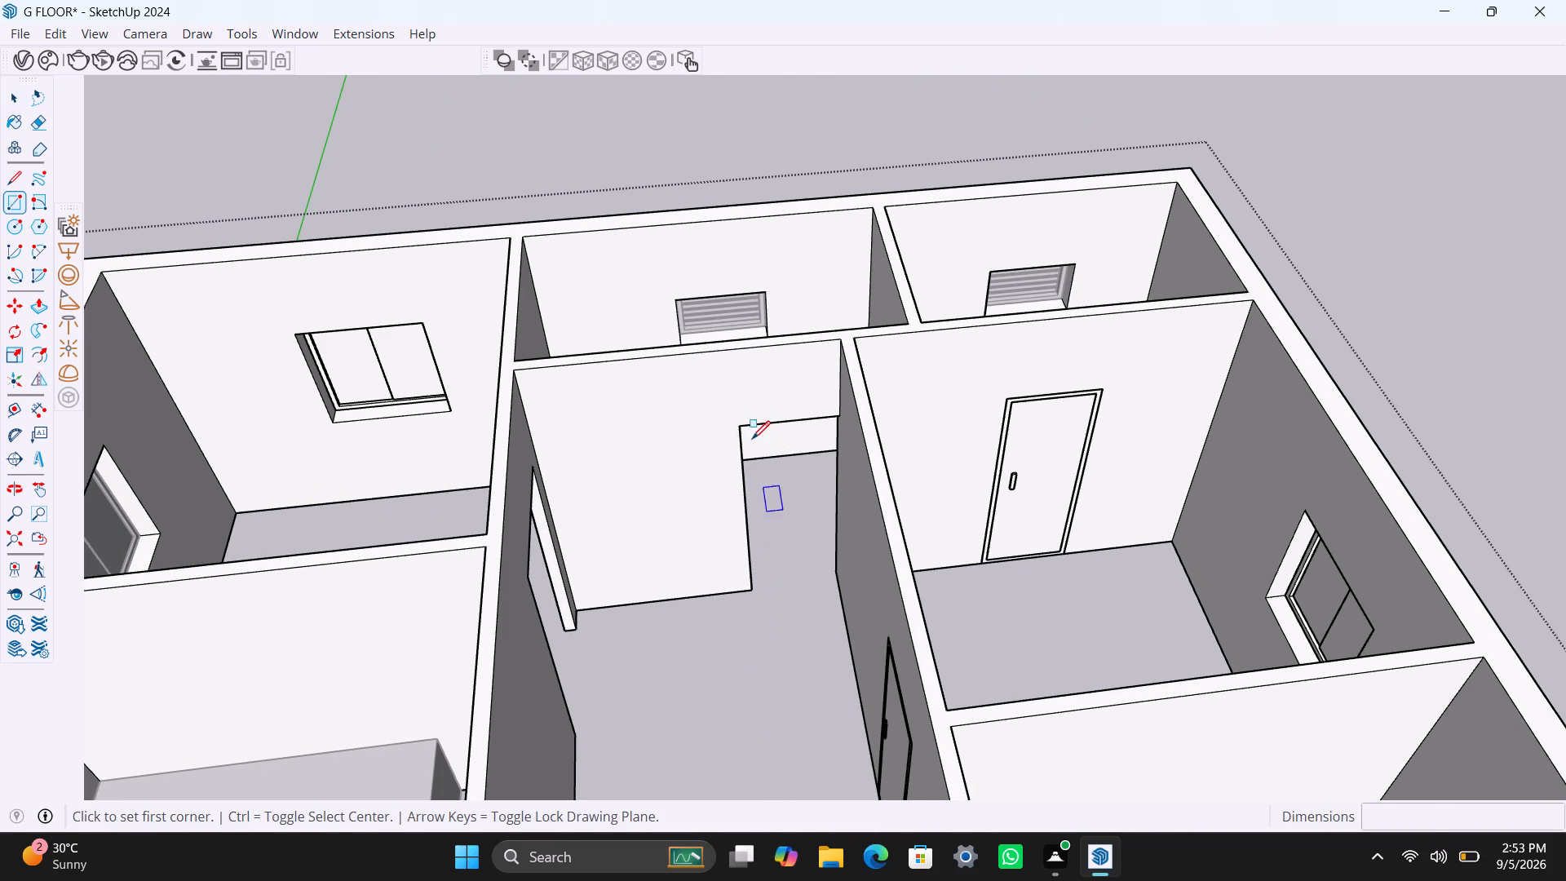
{"action": "left_click", "coordinate": [743, 432]}
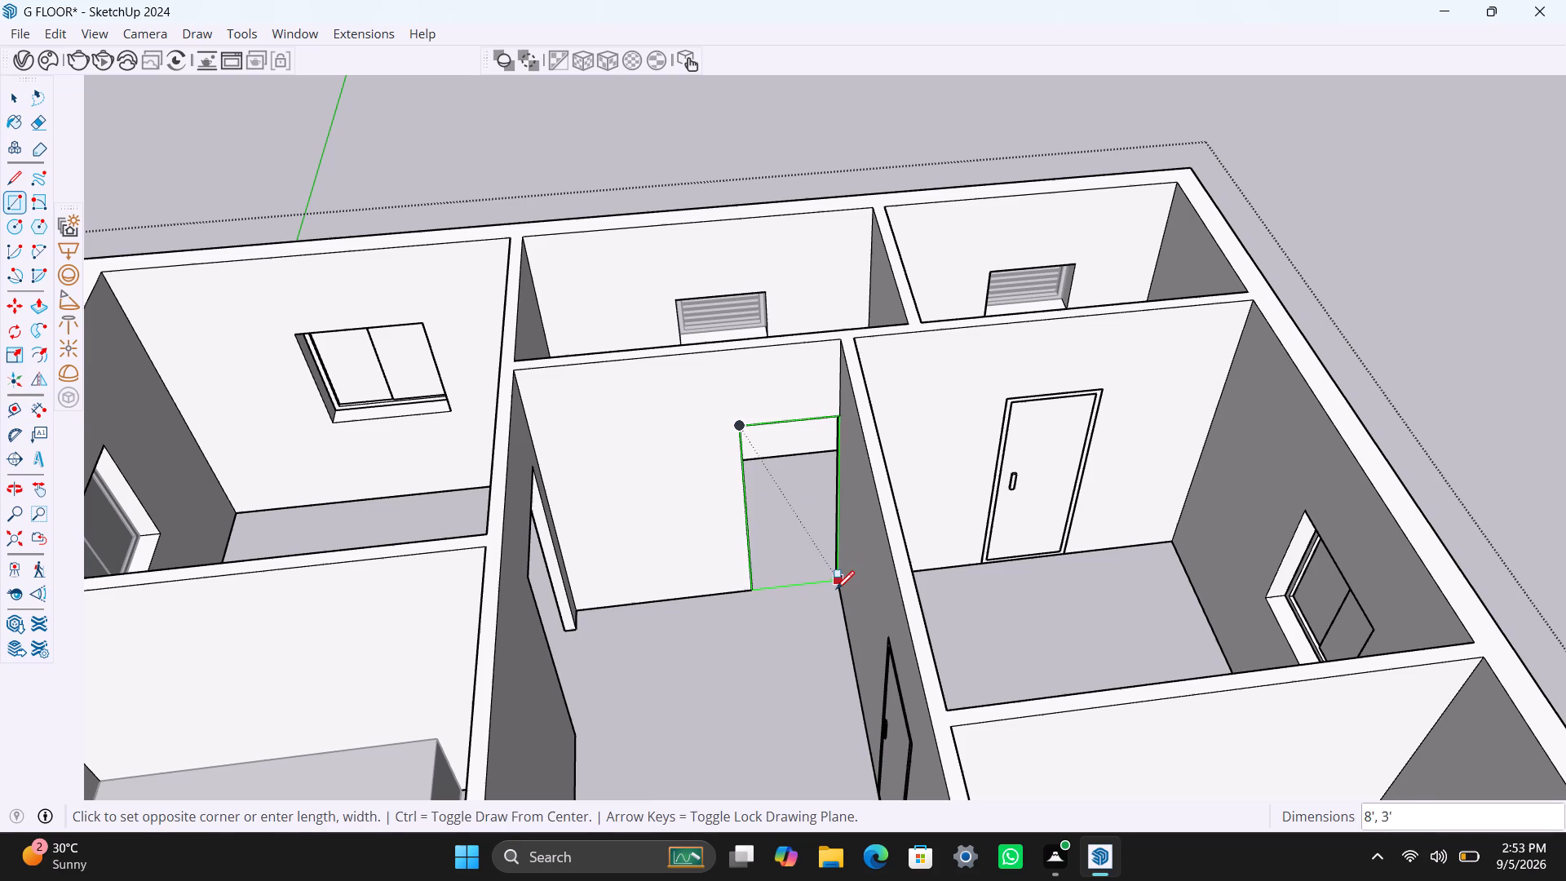
{"action": "left_click", "coordinate": [836, 589]}
{"action": "key", "text": "space"}
{"action": "double_click", "coordinate": [807, 523]}
{"action": "right_click", "coordinate": [805, 523]}
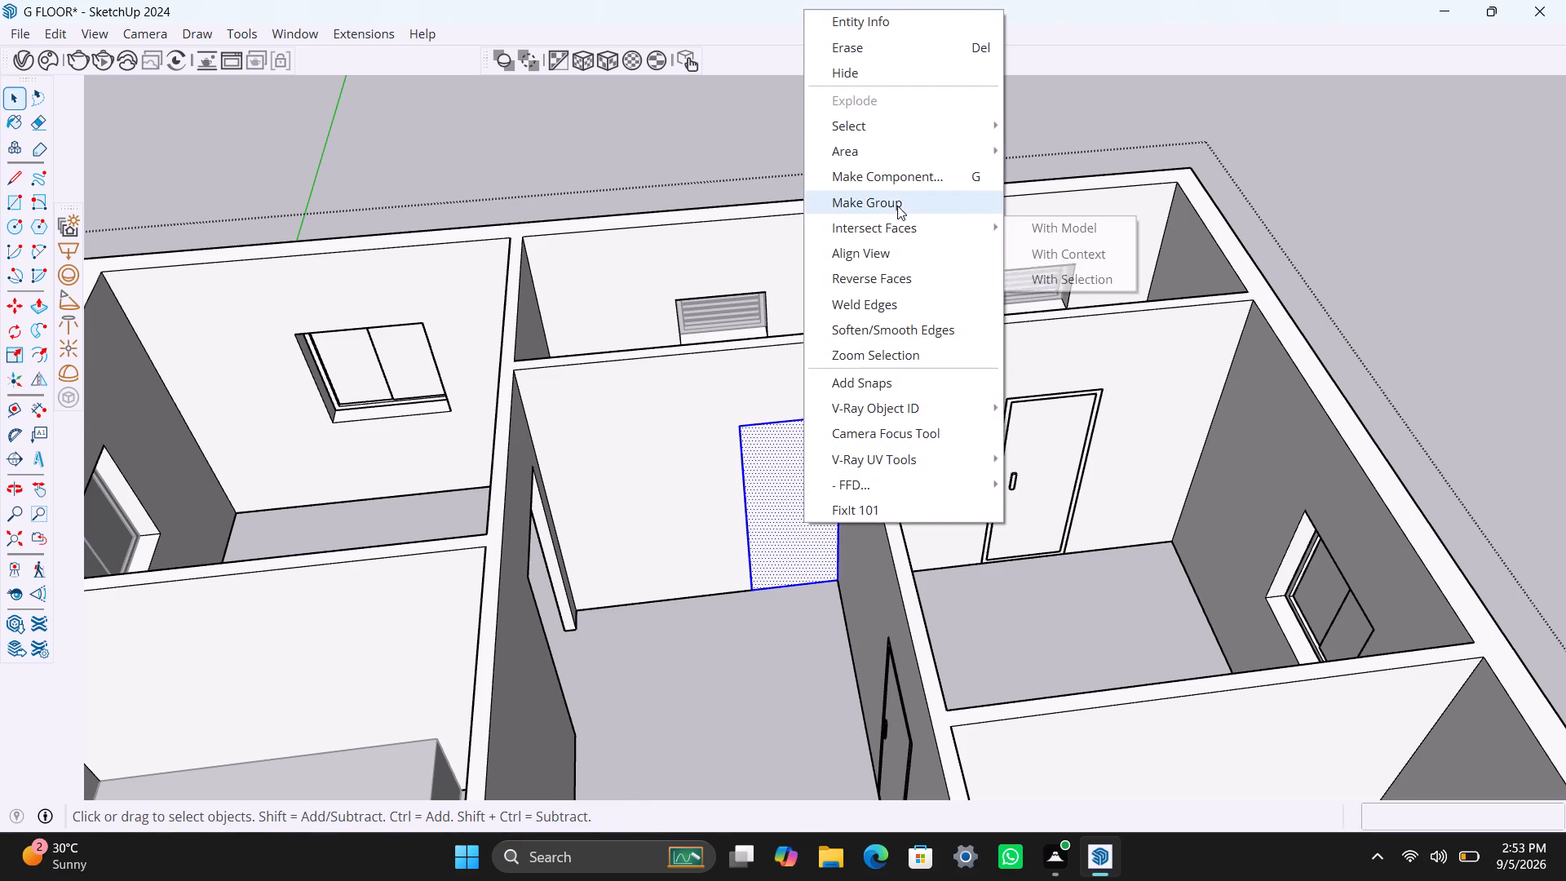
{"action": "left_click", "coordinate": [897, 204]}
Inside the hallway doorway group, offset the rectangle's edges inward by 2" and delete the inner face to leave a frame.
{"action": "double_click", "coordinate": [797, 480]}
{"action": "left_click", "coordinate": [792, 473]}
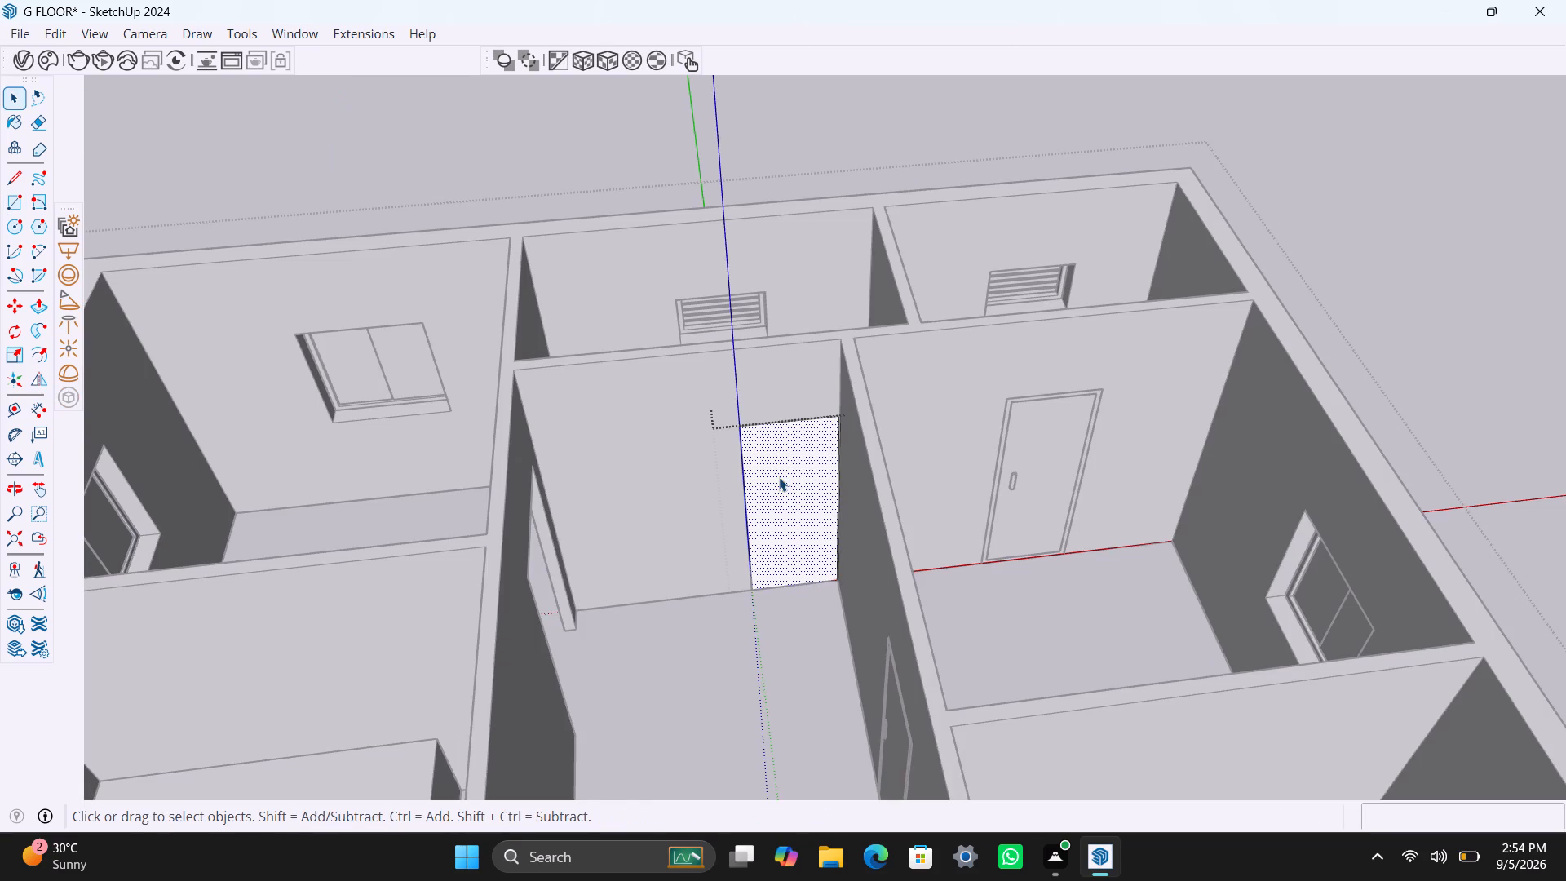
{"action": "key", "text": "f"}
{"action": "left_click", "coordinate": [768, 458]}
{"action": "key", "text": "2"}
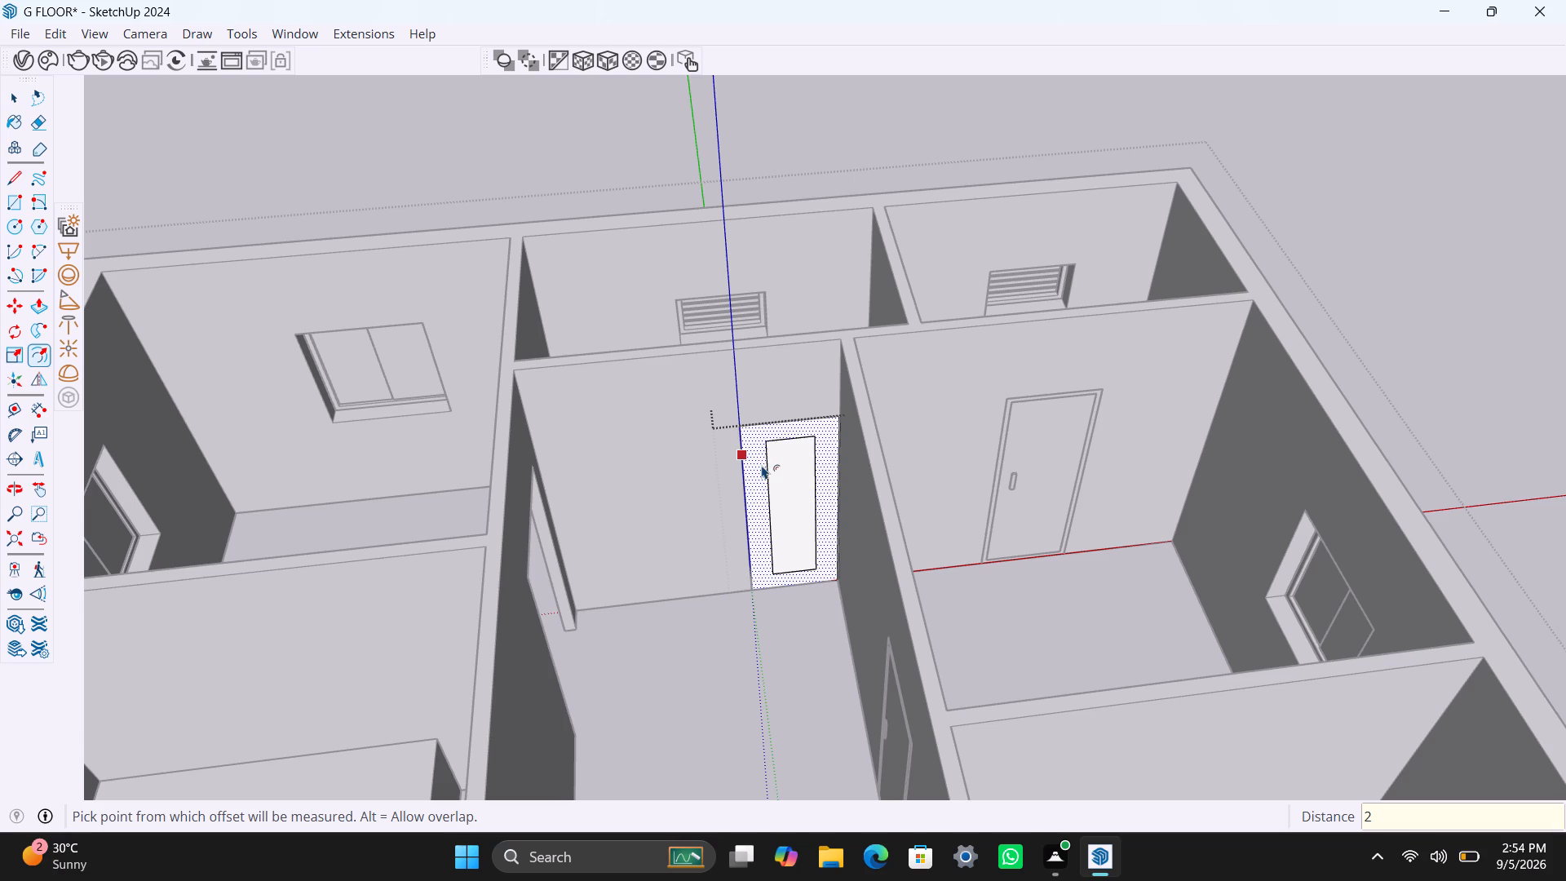
{"action": "key", "text": "shift+quotedbl"}
{"action": "key", "text": "Return"}
{"action": "key", "text": "space"}
{"action": "left_click", "coordinate": [781, 489]}
{"action": "key", "text": "Delete"}
Extrude the hallway door's frame face by 2.5".
{"action": "scroll", "coordinate": [769, 531], "scroll_direction": "up", "scroll_amount": 2}
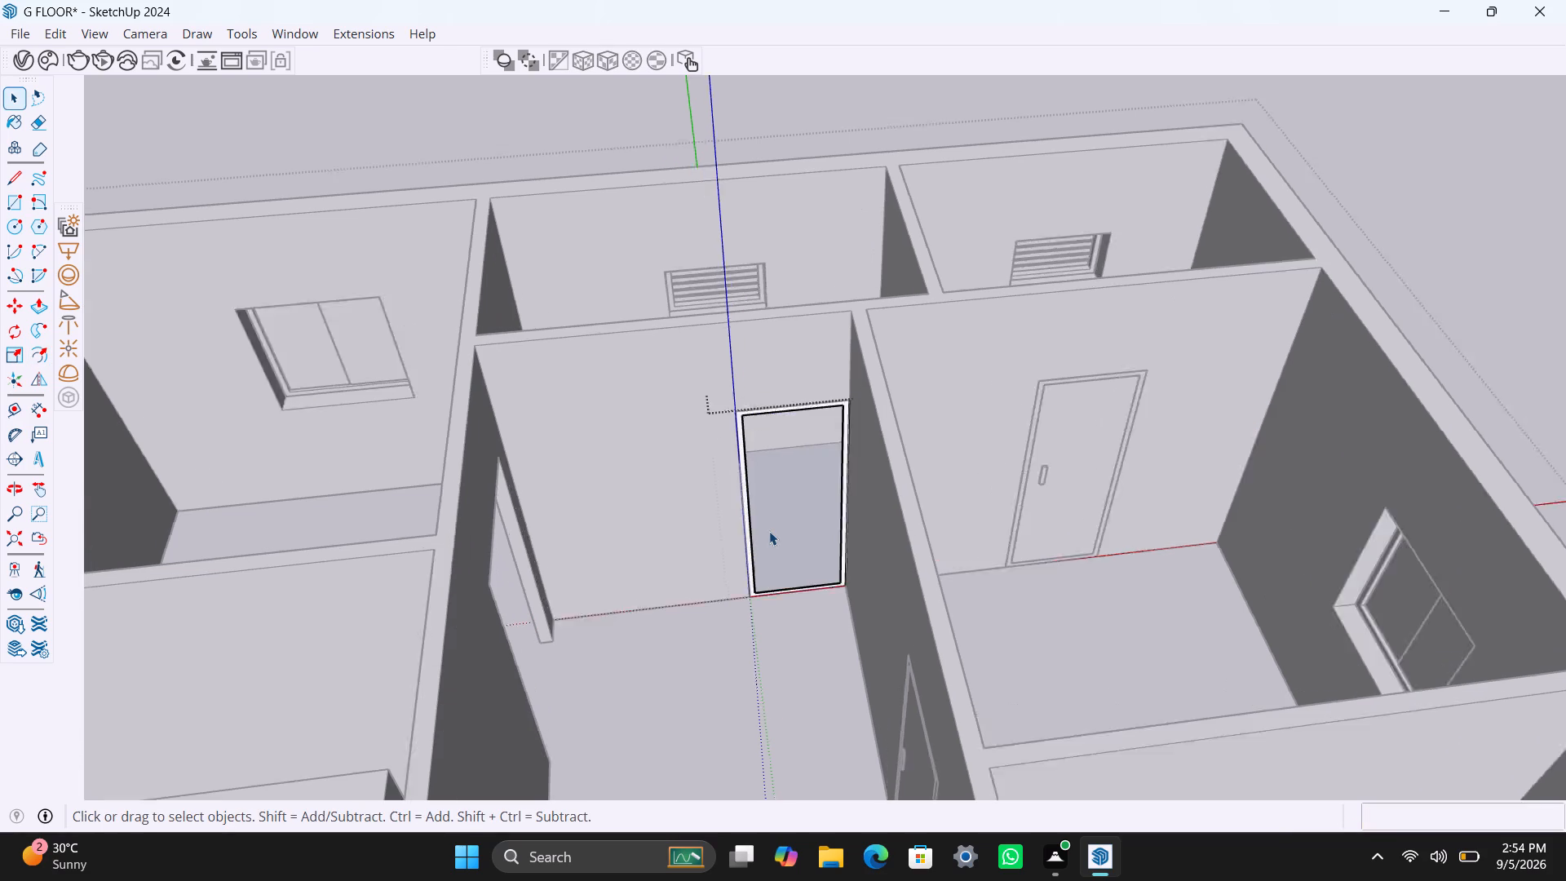
{"action": "scroll", "coordinate": [769, 531], "scroll_direction": "up", "scroll_amount": 4}
{"action": "left_click", "coordinate": [737, 523]}
{"action": "scroll", "coordinate": [737, 525], "scroll_direction": "up", "scroll_amount": 2}
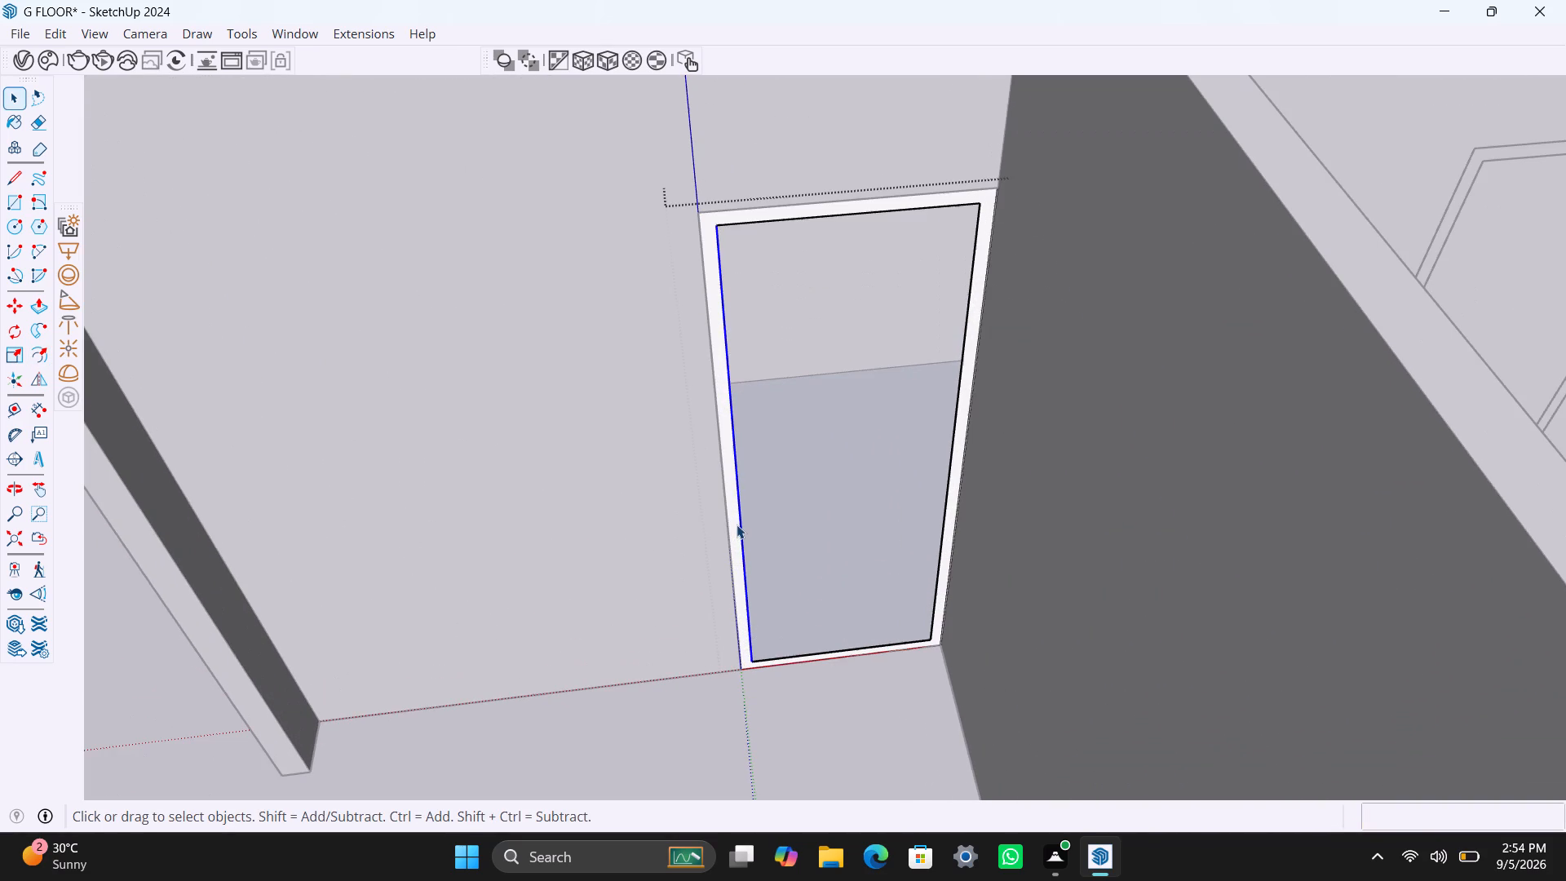
{"action": "left_click", "coordinate": [734, 507]}
{"action": "key", "text": "p"}
{"action": "left_click", "coordinate": [734, 507]}
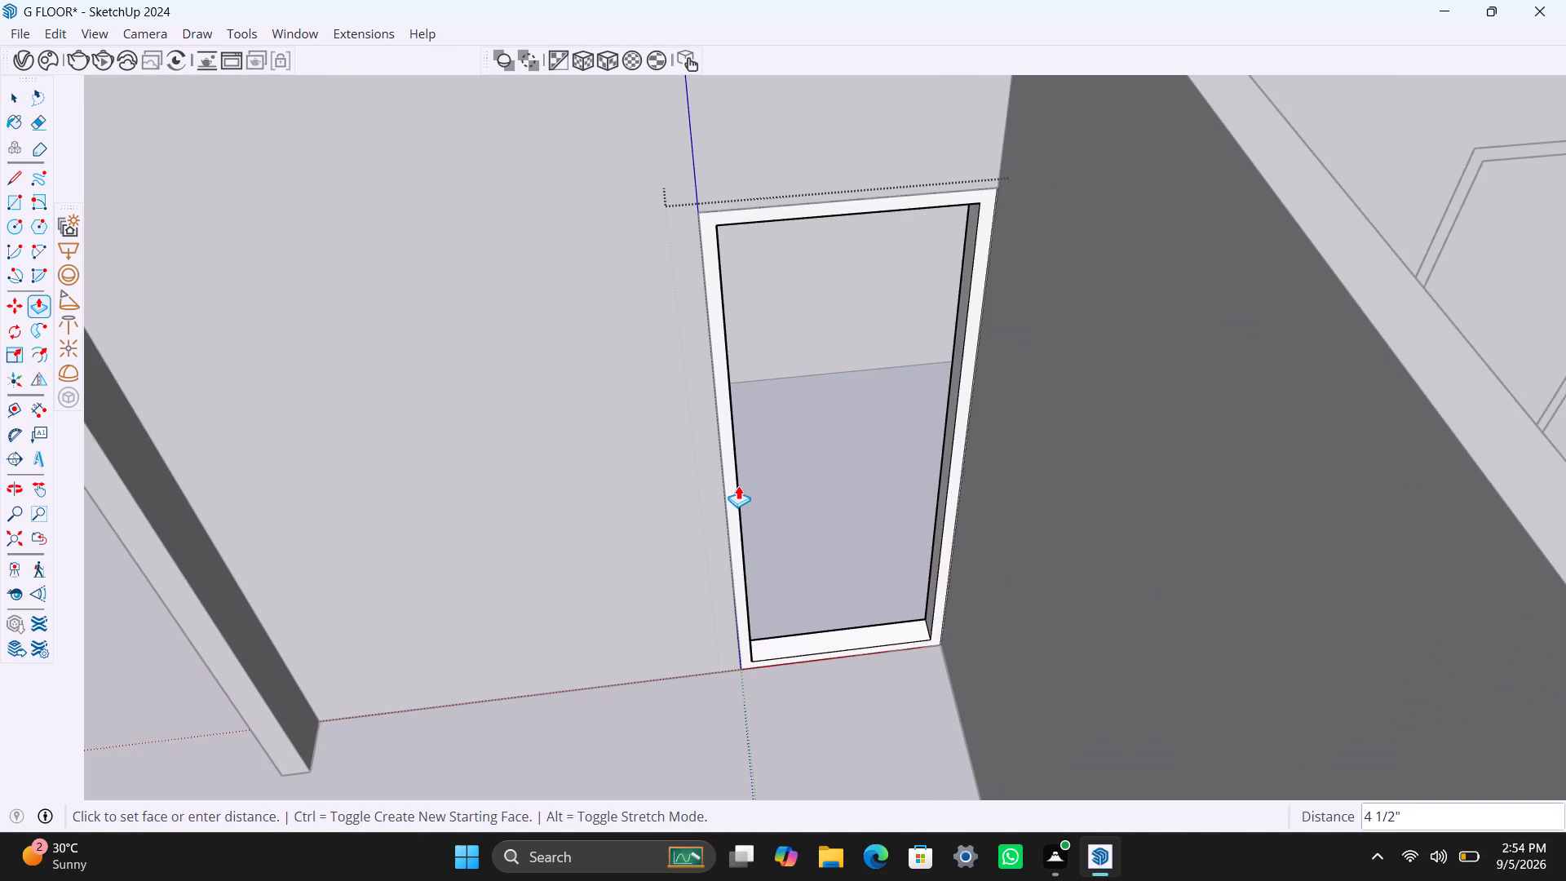
{"action": "type", "text": "2.5\""}
{"action": "key", "text": "Return"}
{"action": "key", "text": "space"}
Draw a door panel rectangle filling the inside of the hallway door frame and group it.
{"action": "key", "text": "r"}
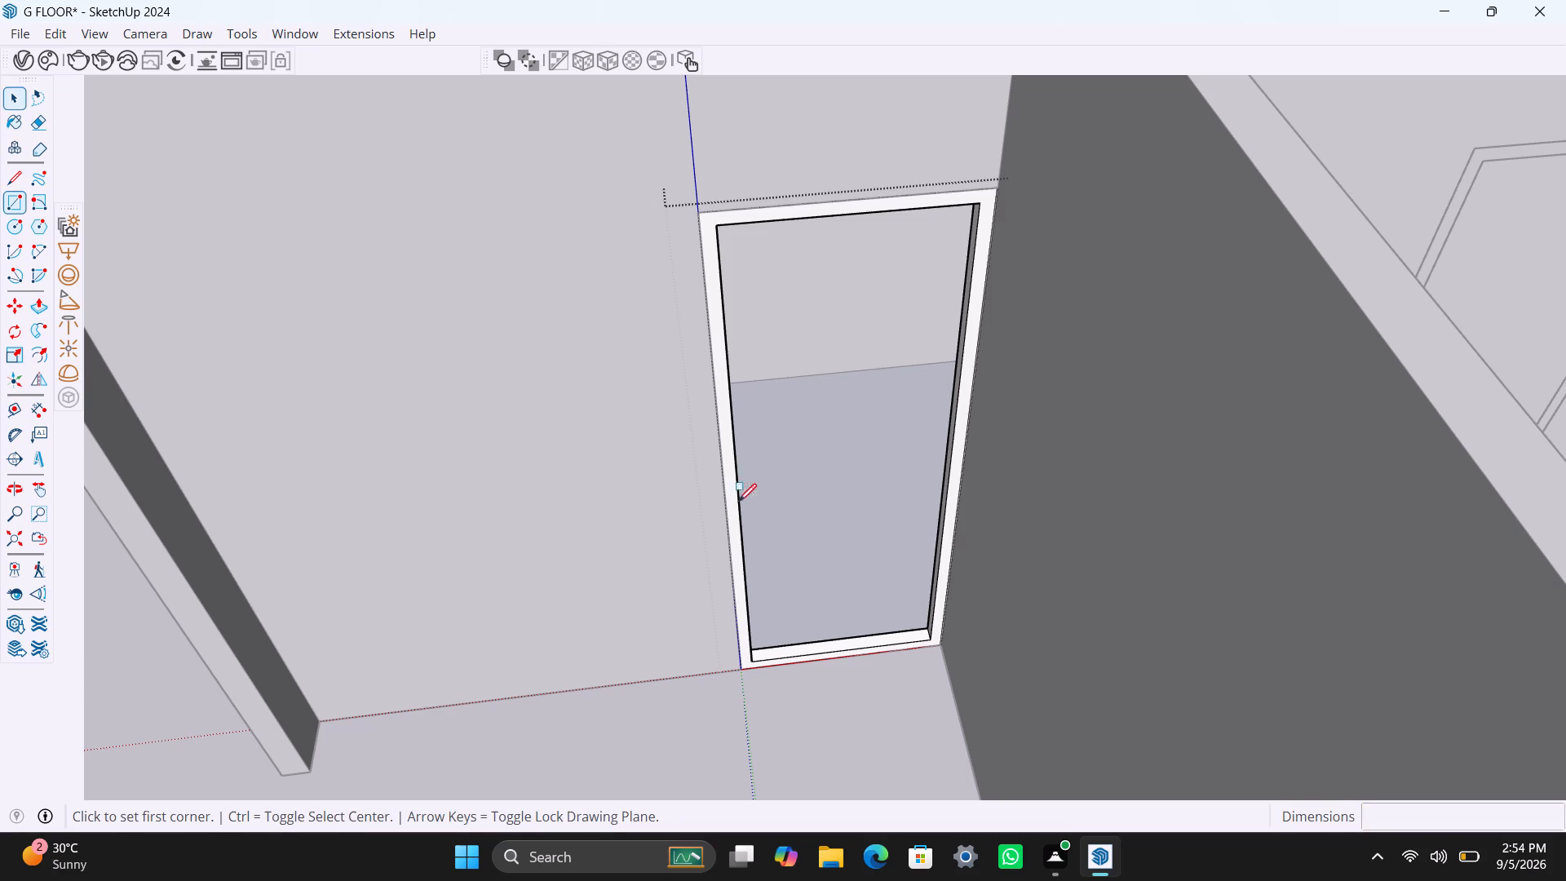
{"action": "left_click", "coordinate": [723, 224]}
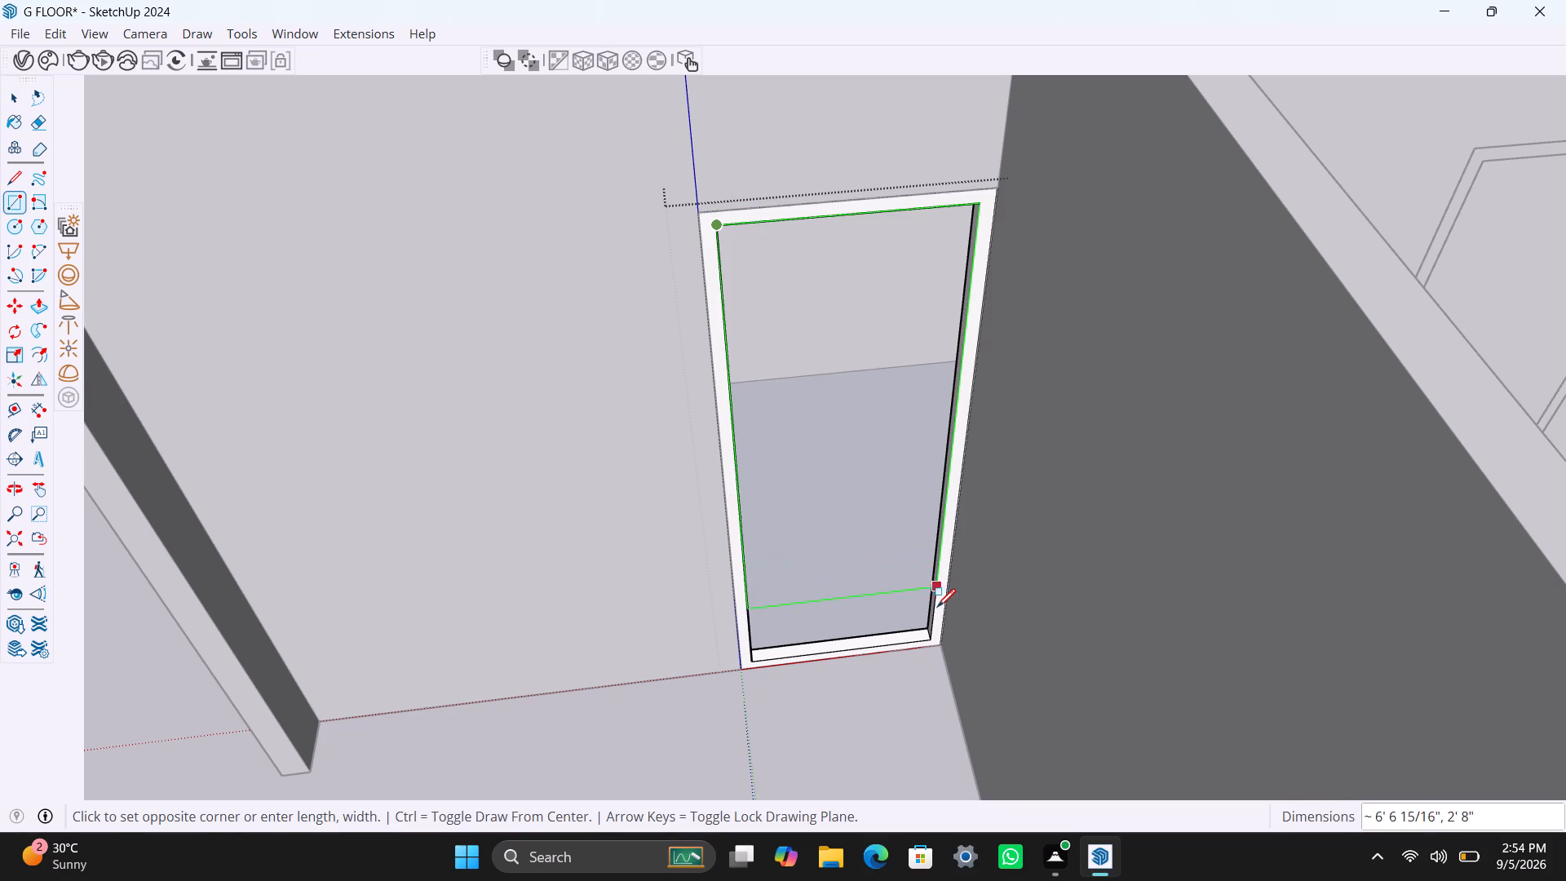
{"action": "left_click", "coordinate": [931, 635]}
{"action": "key", "text": "space"}
{"action": "double_click", "coordinate": [841, 547]}
{"action": "right_click", "coordinate": [840, 547]}
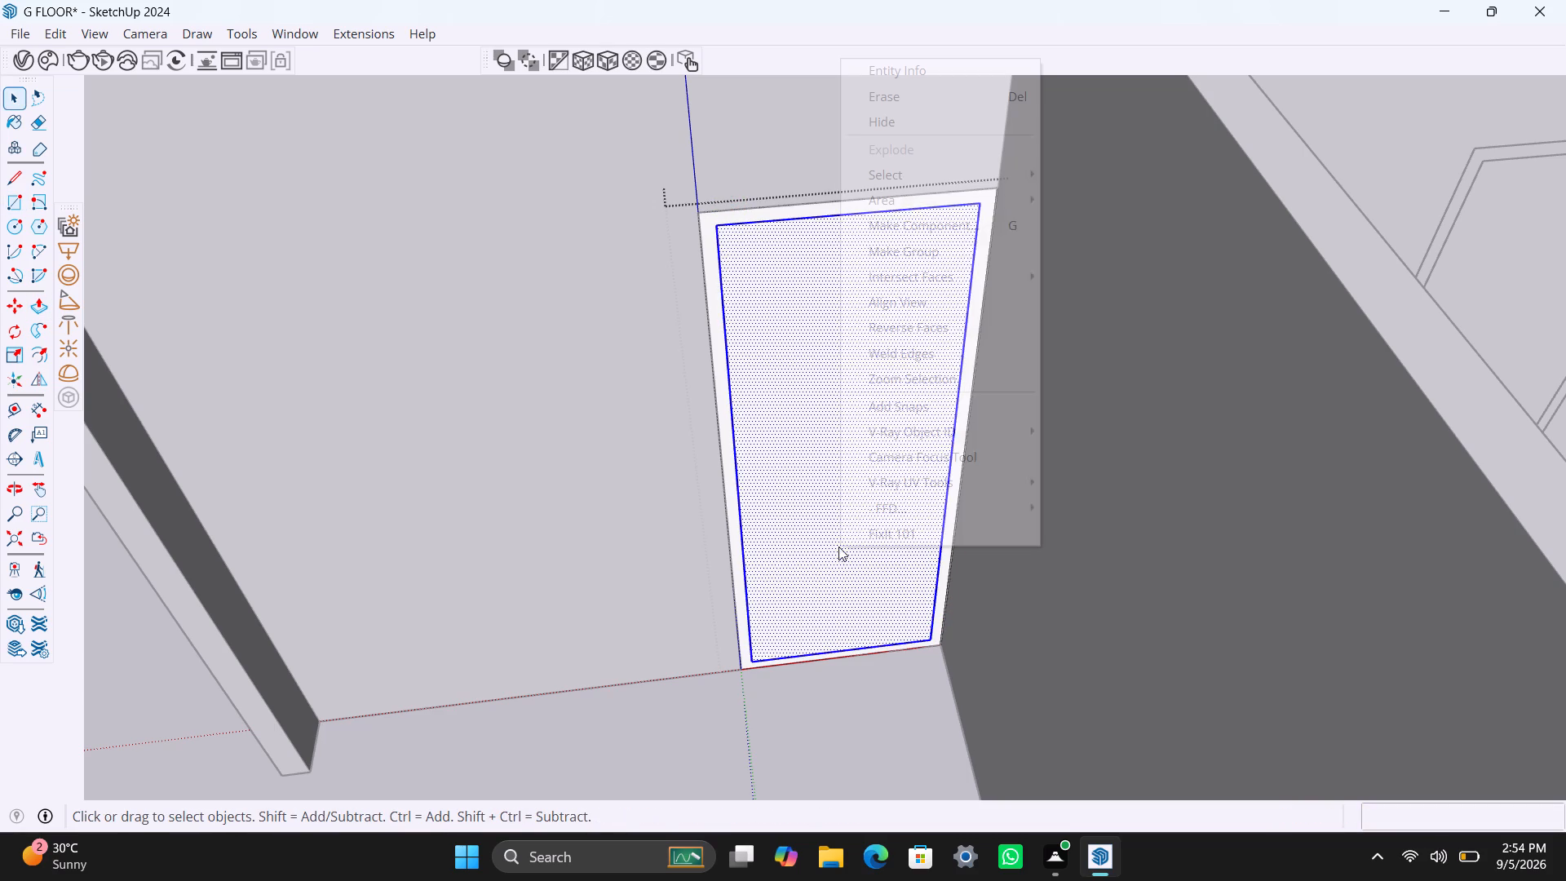
{"action": "left_click", "coordinate": [894, 255]}
Inside the hallway door's panel group, extrude the panel face by 18 mm.
{"action": "triple_click", "coordinate": [830, 432]}
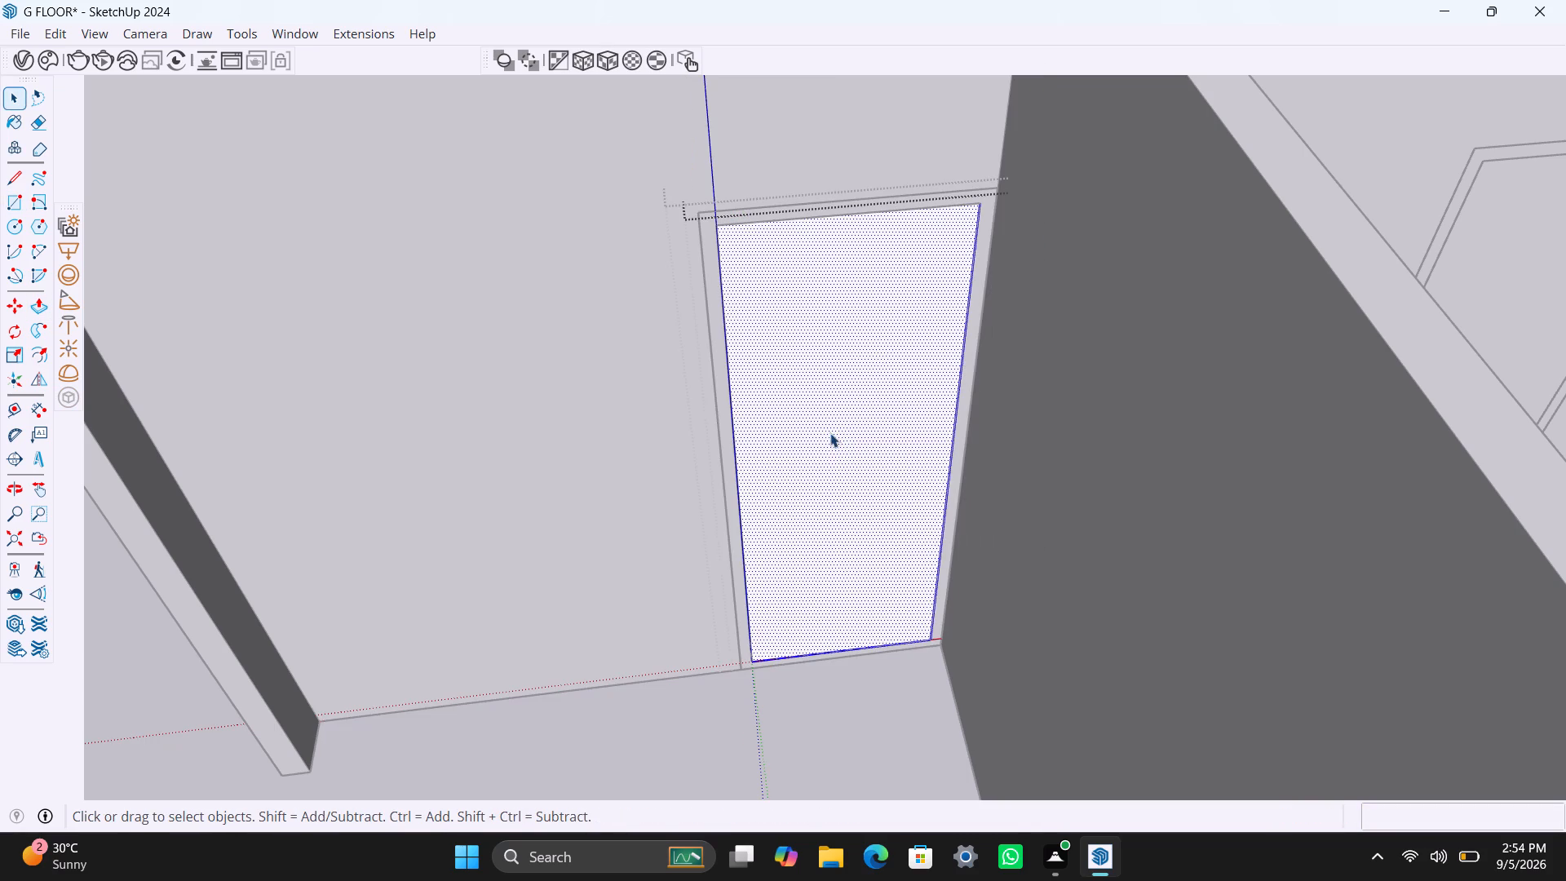
{"action": "key", "text": "p"}
{"action": "left_click", "coordinate": [830, 436]}
{"action": "key", "text": "1"}
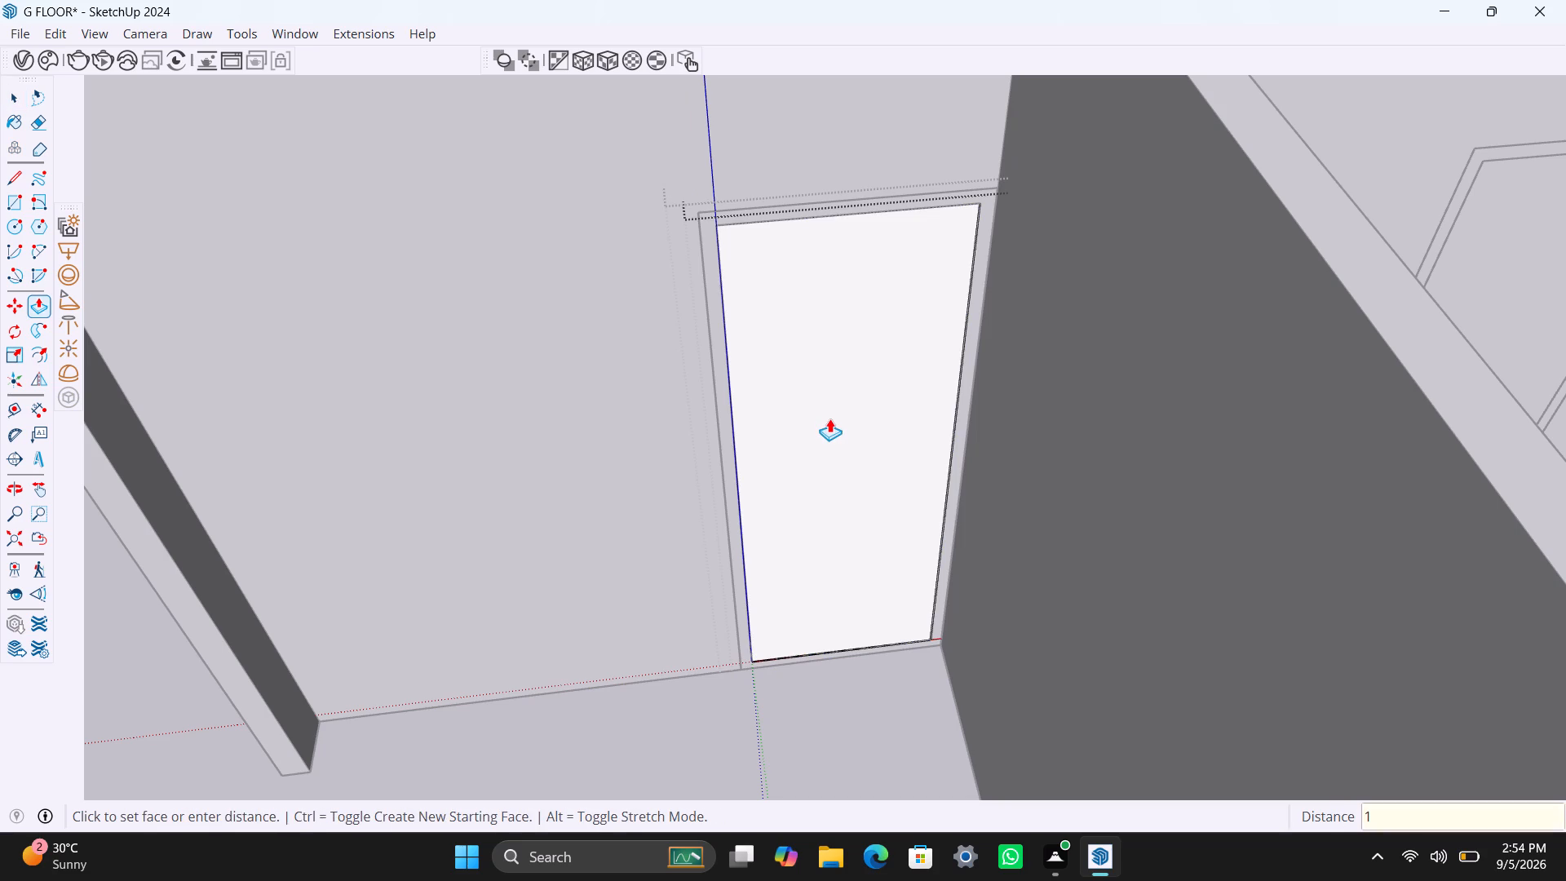
{"action": "type", "text": "8mm"}
{"action": "key", "text": "Return"}
{"action": "key", "text": "space"}
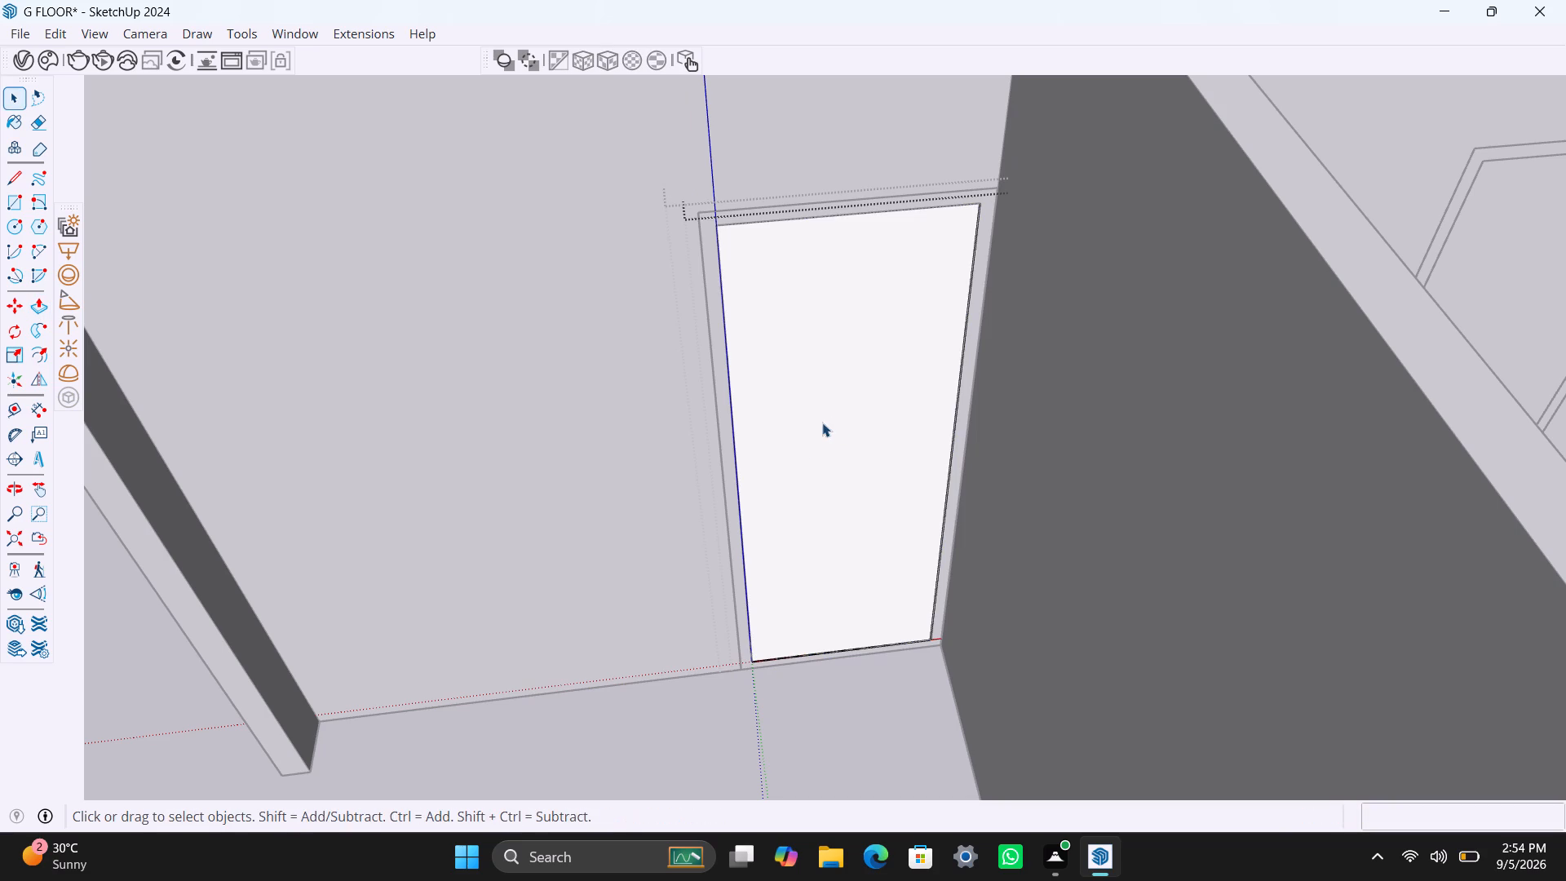
Draw a vertical handle rectangle about 8" by 1 5/16" near the hallway door panel's left edge at mid-height and group it.
{"action": "key", "text": "r"}
{"action": "left_click", "coordinate": [772, 458]}
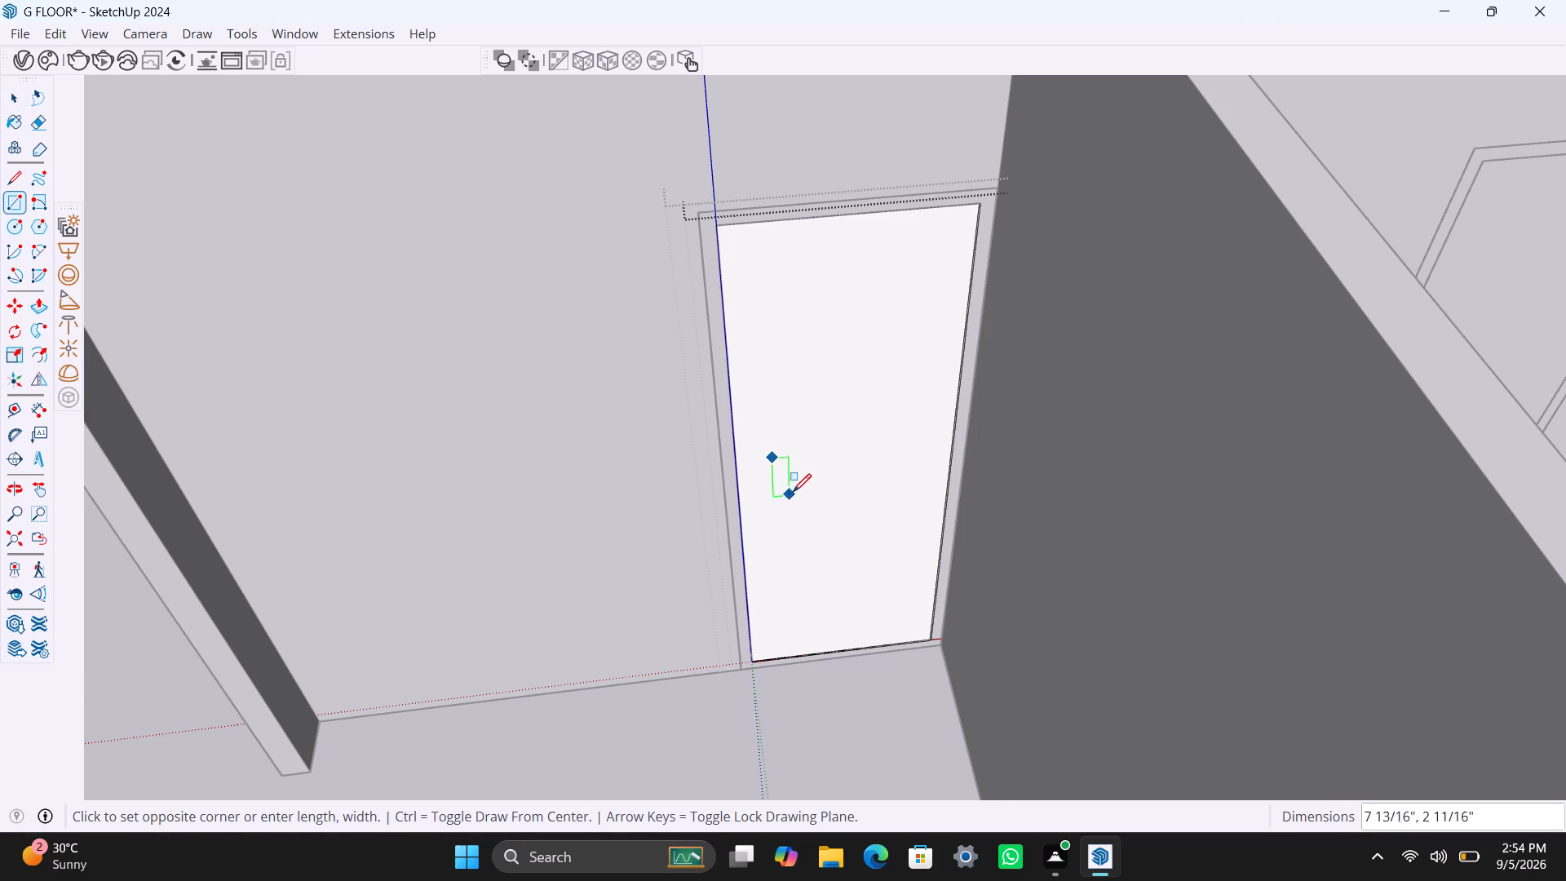
{"action": "scroll", "coordinate": [784, 497], "scroll_direction": "up", "scroll_amount": 2}
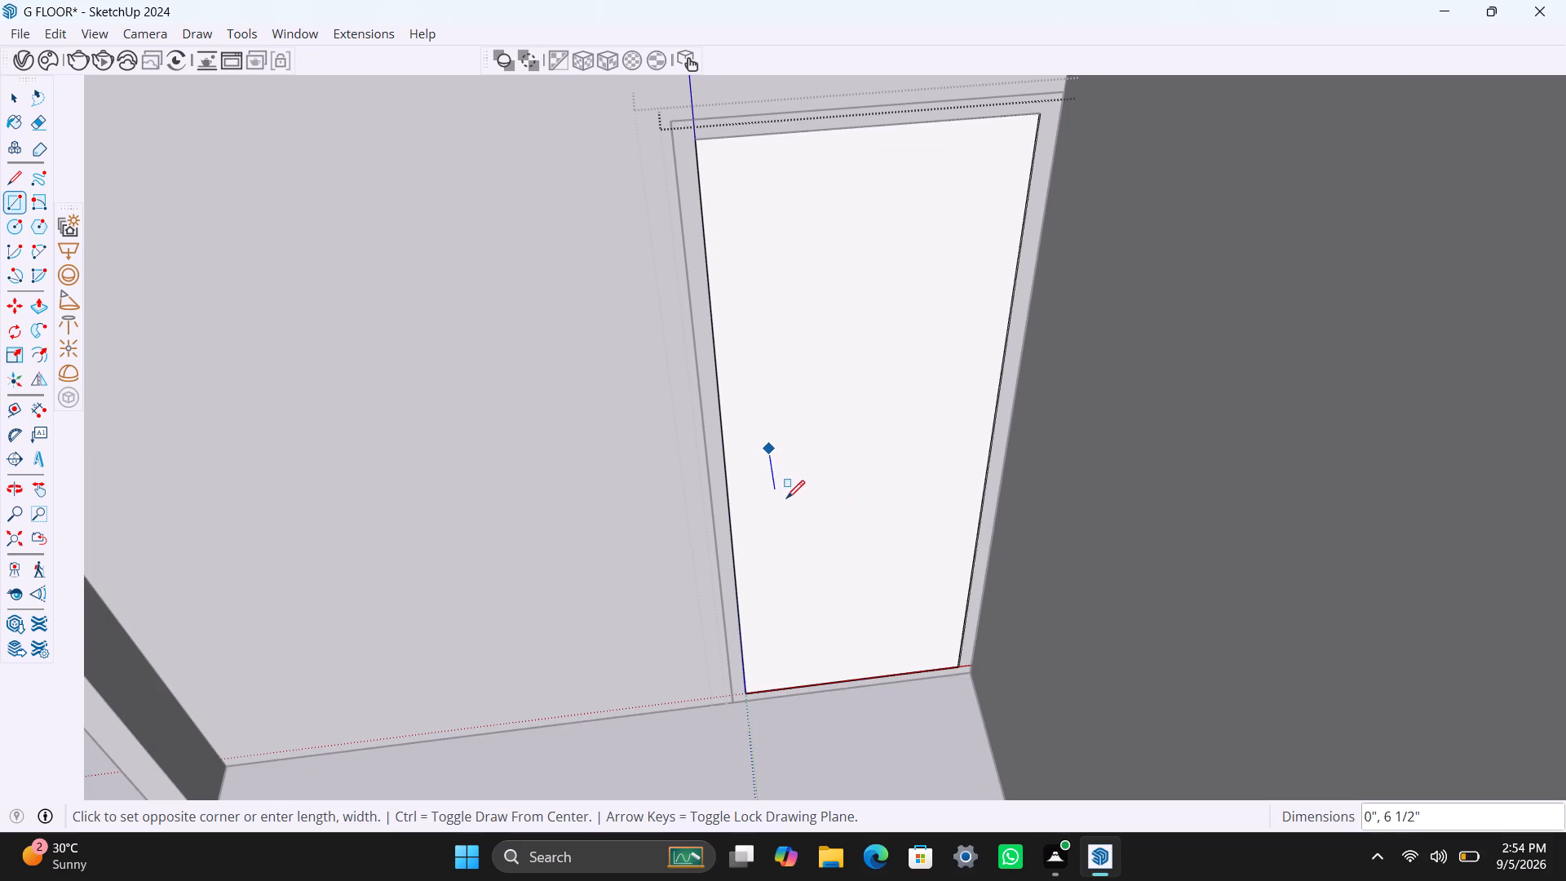
{"action": "scroll", "coordinate": [796, 502], "scroll_direction": "up", "scroll_amount": 6}
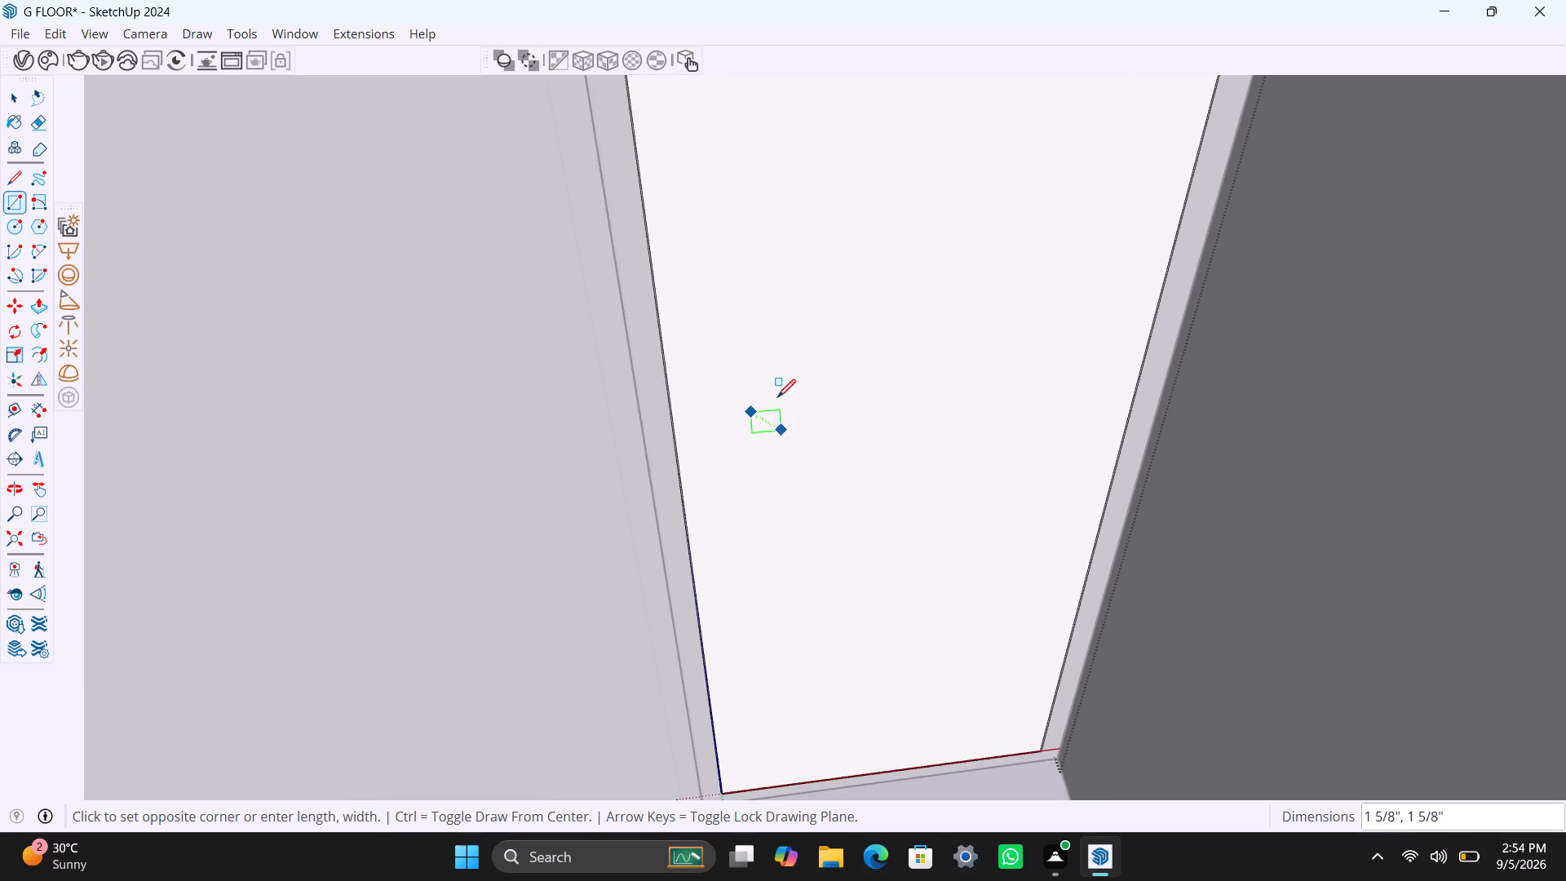
{"action": "scroll", "coordinate": [755, 311], "scroll_direction": "down", "scroll_amount": 2}
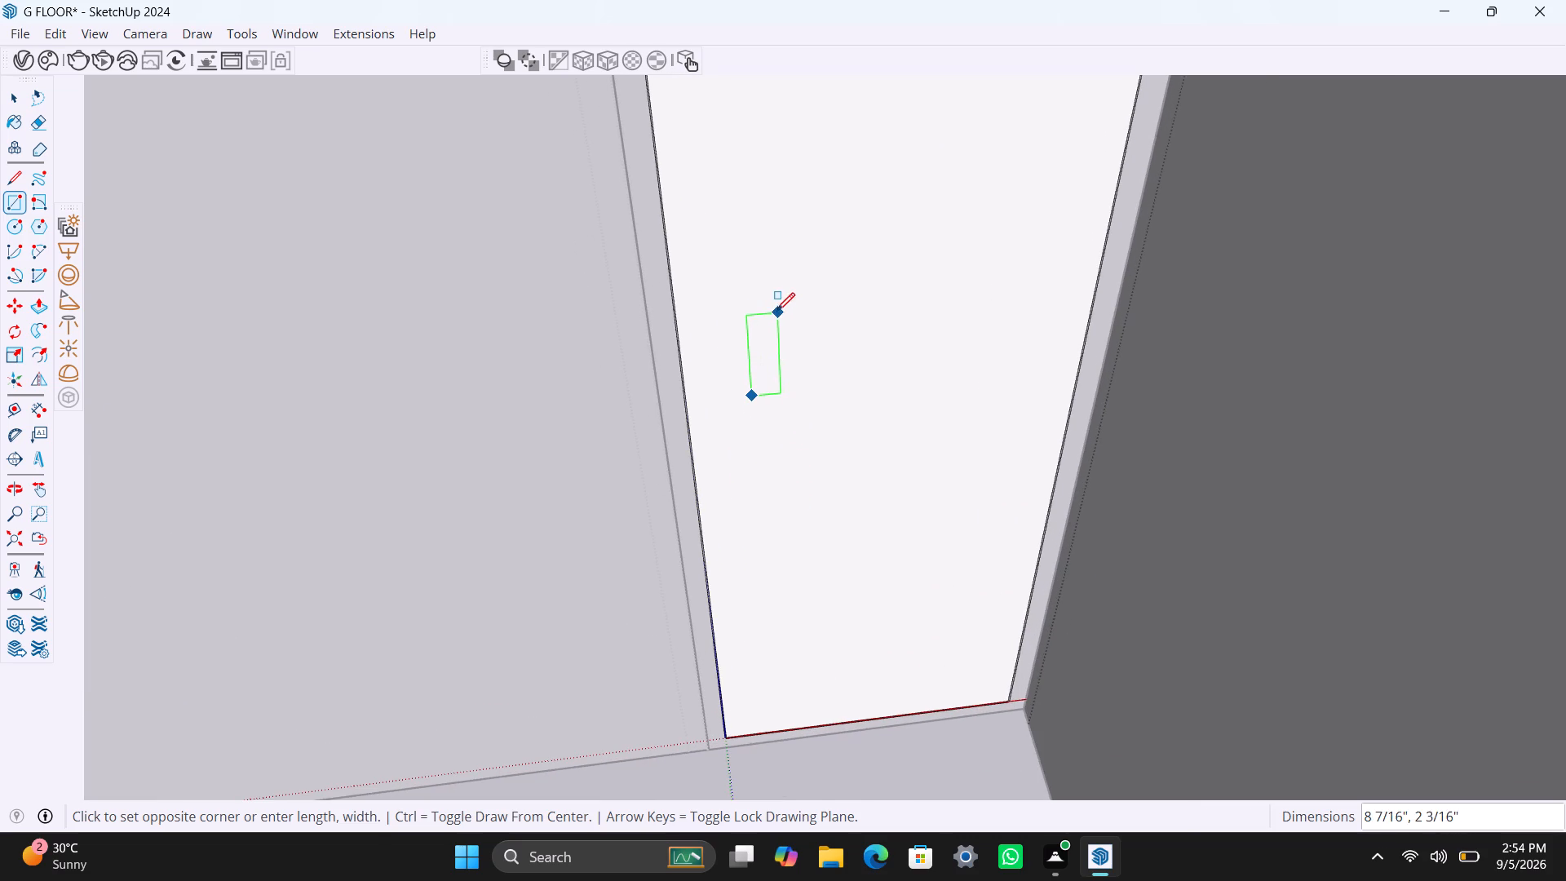
{"action": "scroll", "coordinate": [767, 315], "scroll_direction": "down", "scroll_amount": 6}
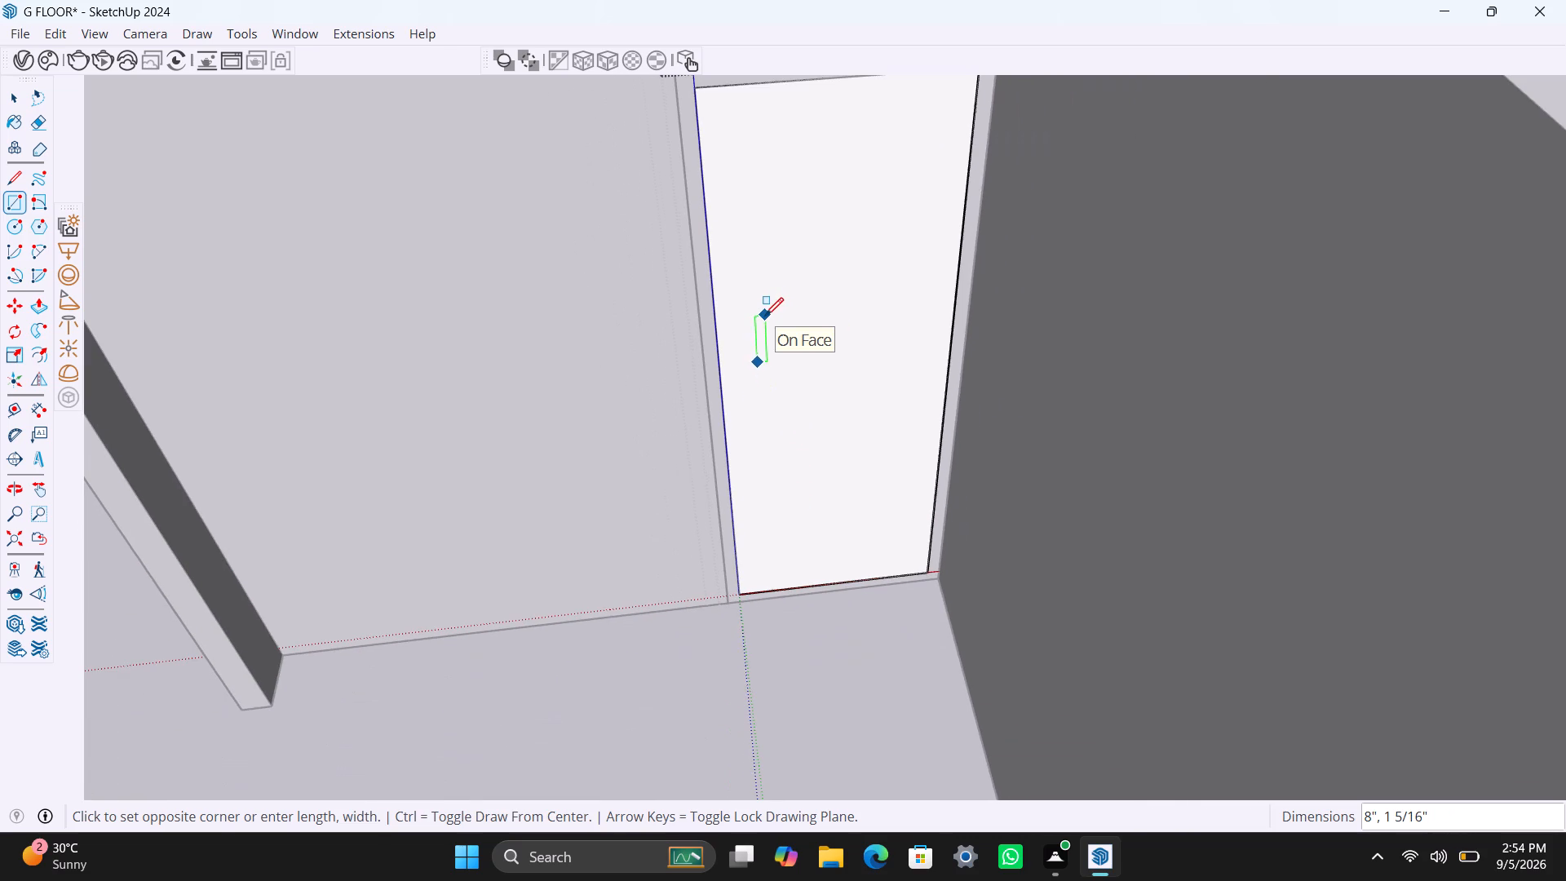
{"action": "left_click", "coordinate": [765, 316]}
{"action": "key", "text": "space"}
{"action": "double_click", "coordinate": [761, 343]}
{"action": "right_click", "coordinate": [759, 343]}
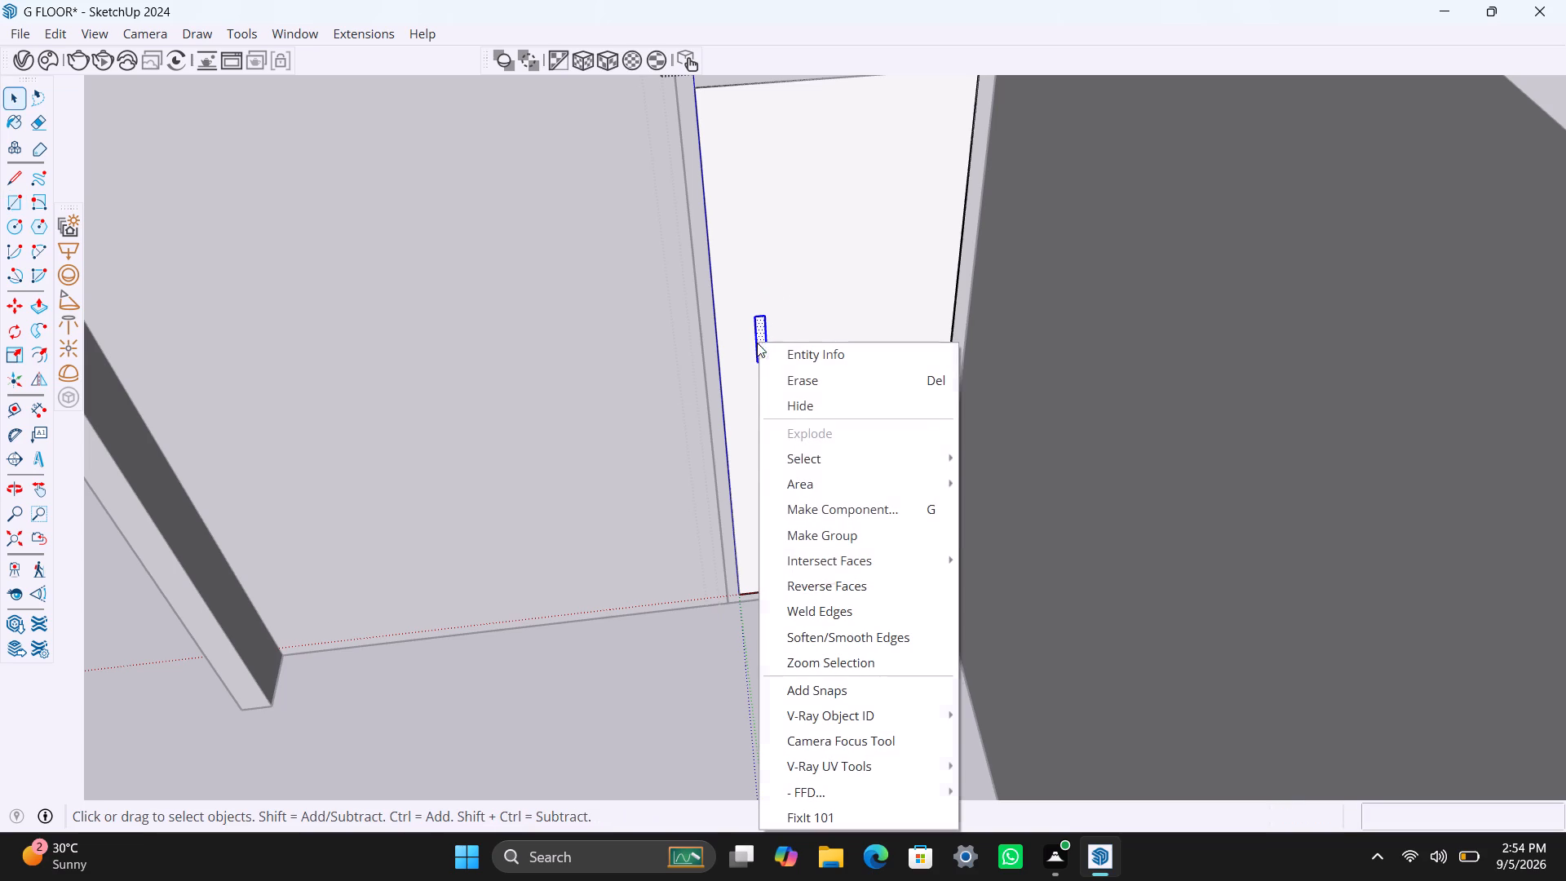
{"action": "left_click", "coordinate": [840, 533]}
Extrude the handle face about 1/2" out from the hallway door panel and exit the handle group.
{"action": "scroll", "coordinate": [763, 382], "scroll_direction": "up", "scroll_amount": 5}
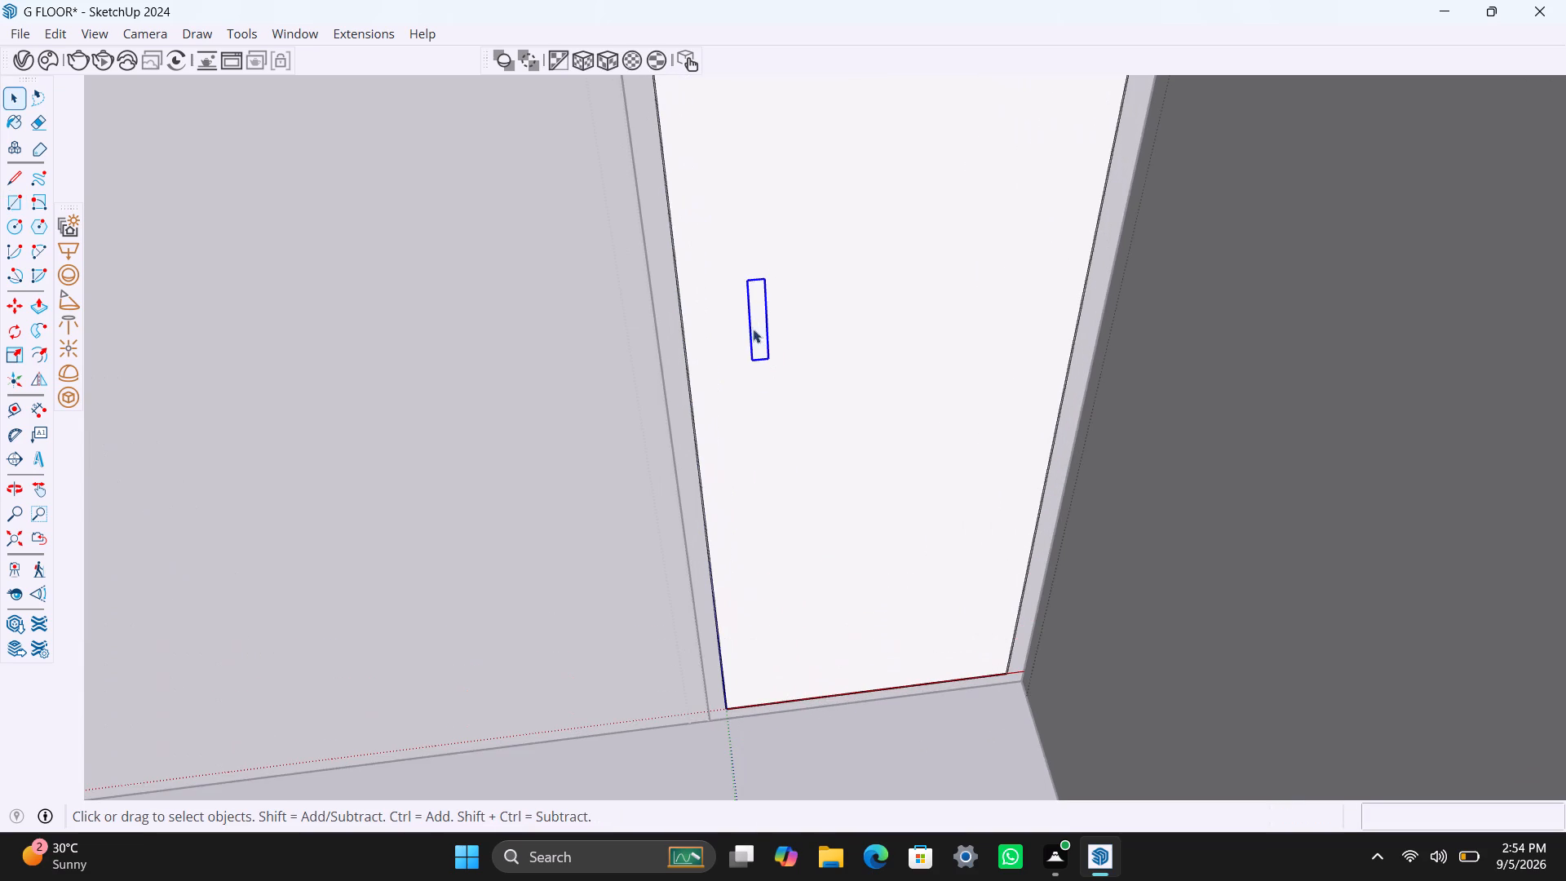
{"action": "left_click", "coordinate": [769, 317]}
{"action": "triple_click", "coordinate": [759, 321]}
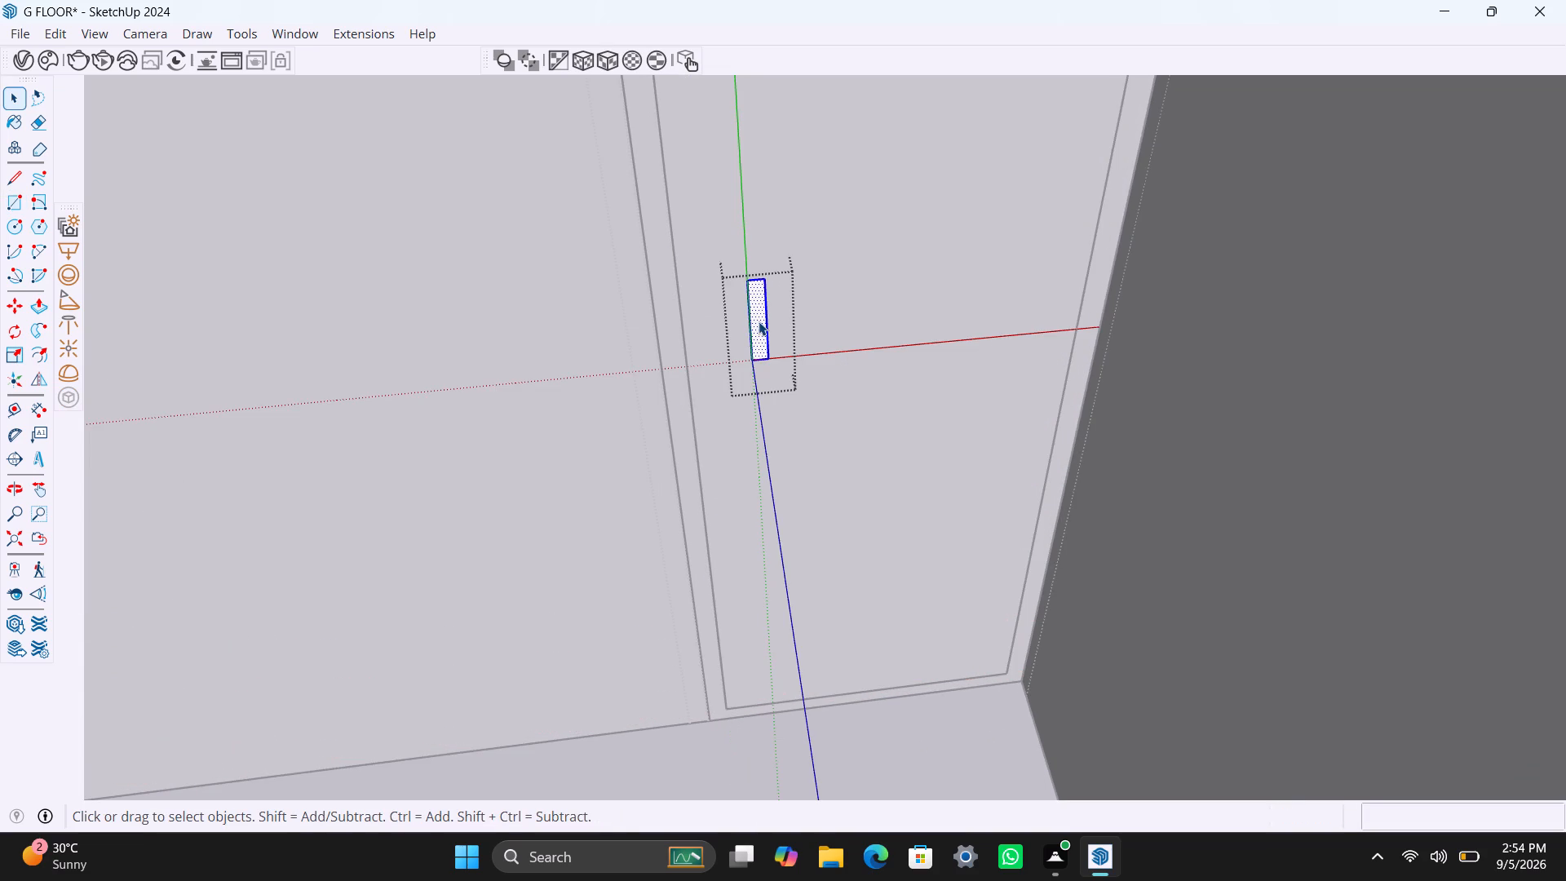
{"action": "key", "text": "p"}
{"action": "left_click", "coordinate": [759, 321]}
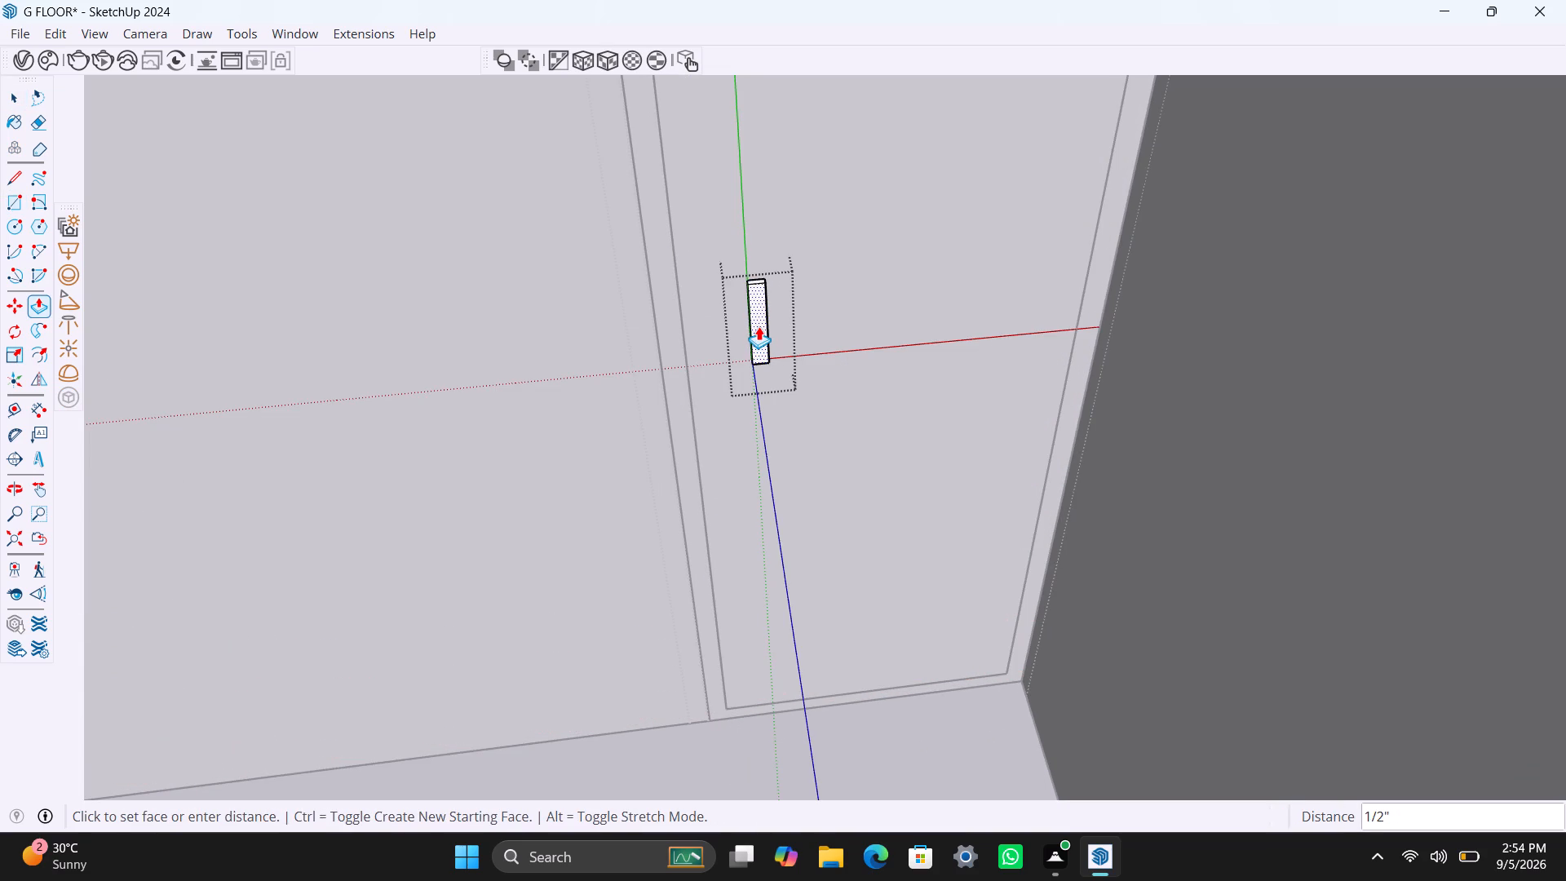
{"action": "left_click", "coordinate": [759, 326]}
{"action": "key", "text": "space"}
{"action": "scroll", "coordinate": [479, 495], "scroll_direction": "down", "scroll_amount": 10}
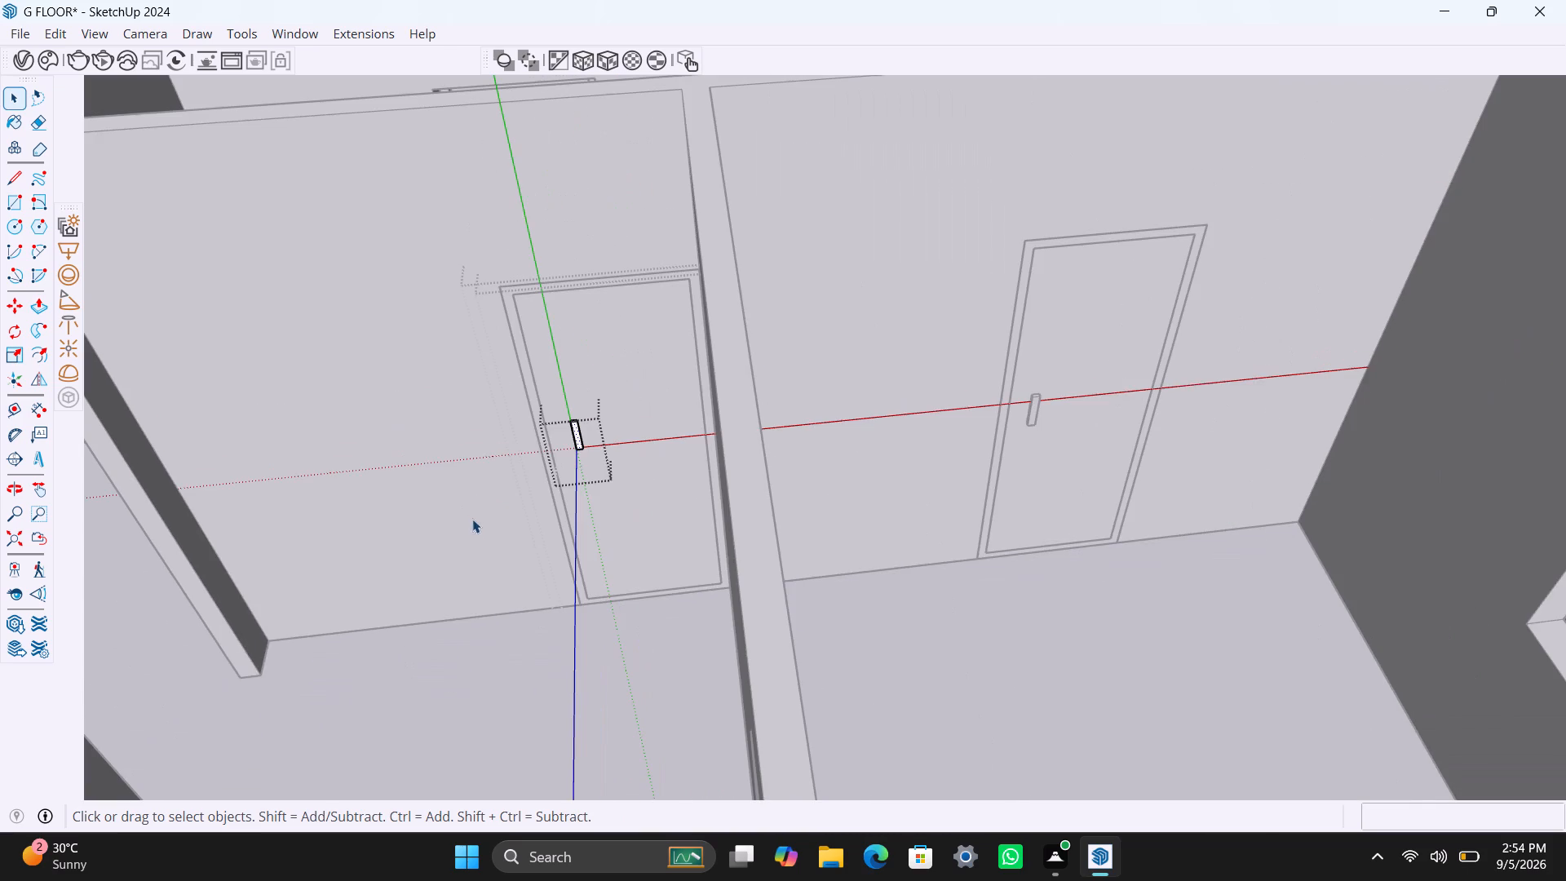
{"action": "key", "text": "space"}
{"action": "left_click", "coordinate": [489, 676]}
{"action": "scroll", "coordinate": [453, 632], "scroll_direction": "down", "scroll_amount": 10}
{"action": "left_click_drag", "start_coordinate": [462, 595], "coordinate": [493, 585]}
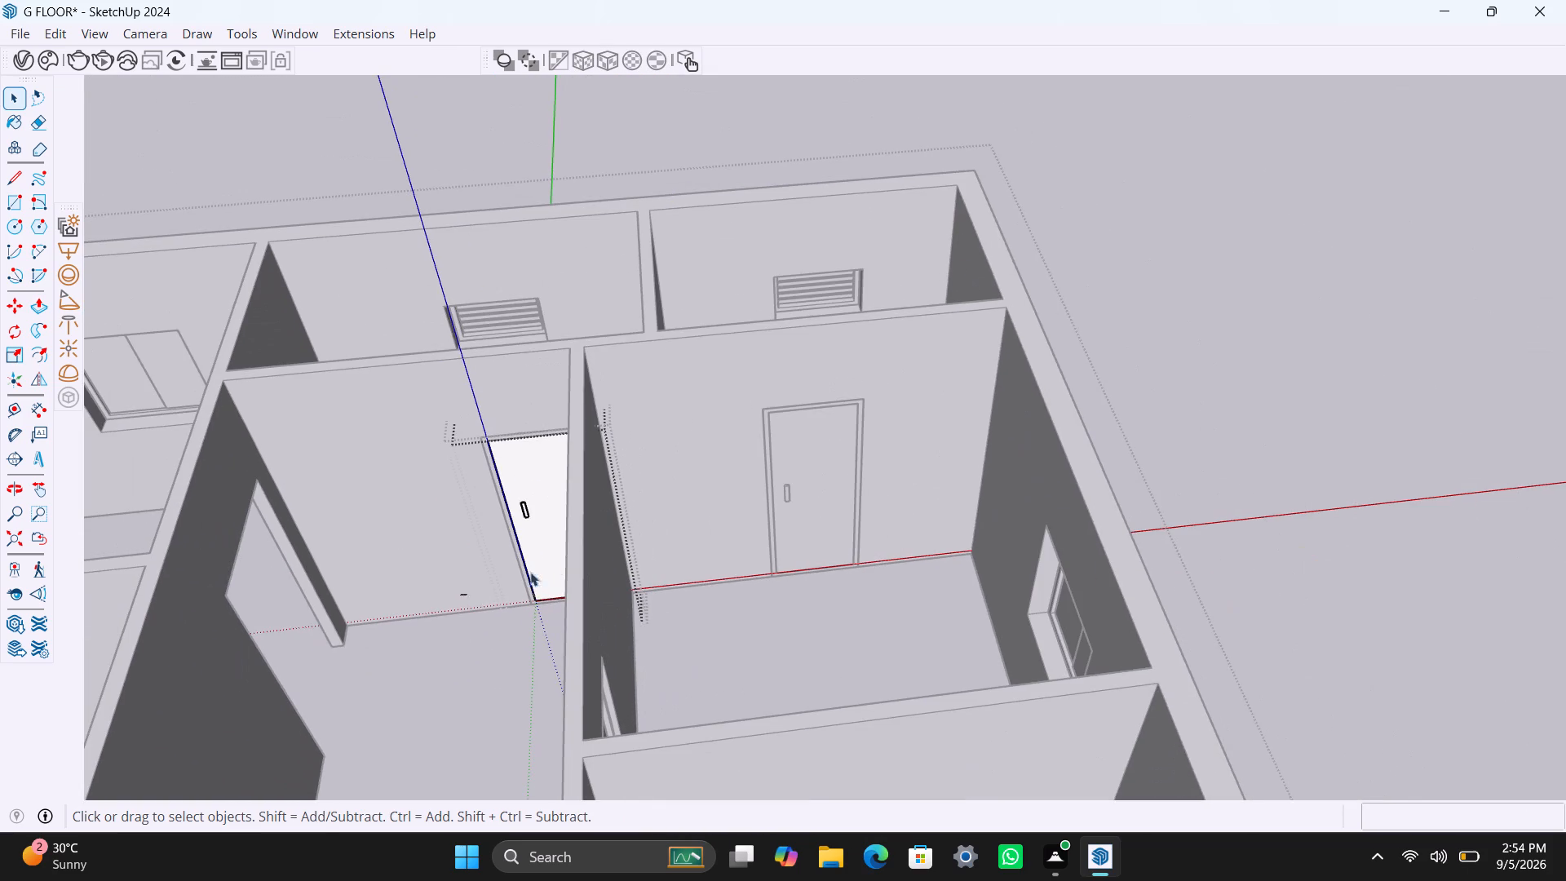
Exit the remaining door groups and delete the extra floor face in the small room behind the hallway door.
{"action": "middle_click_drag", "start_coordinate": [674, 570], "coordinate": [235, 697]}
{"action": "scroll", "coordinate": [458, 449], "scroll_direction": "down", "scroll_amount": 5}
{"action": "middle_click_drag", "start_coordinate": [715, 423], "coordinate": [479, 529]}
{"action": "scroll", "coordinate": [537, 405], "scroll_direction": "down", "scroll_amount": 3}
{"action": "middle_click_drag", "start_coordinate": [611, 379], "coordinate": [777, 614], "text": "shift"}
{"action": "scroll", "coordinate": [779, 453], "scroll_direction": "up", "scroll_amount": 3}
{"action": "key", "text": "space"}
{"action": "left_click", "coordinate": [781, 423]}
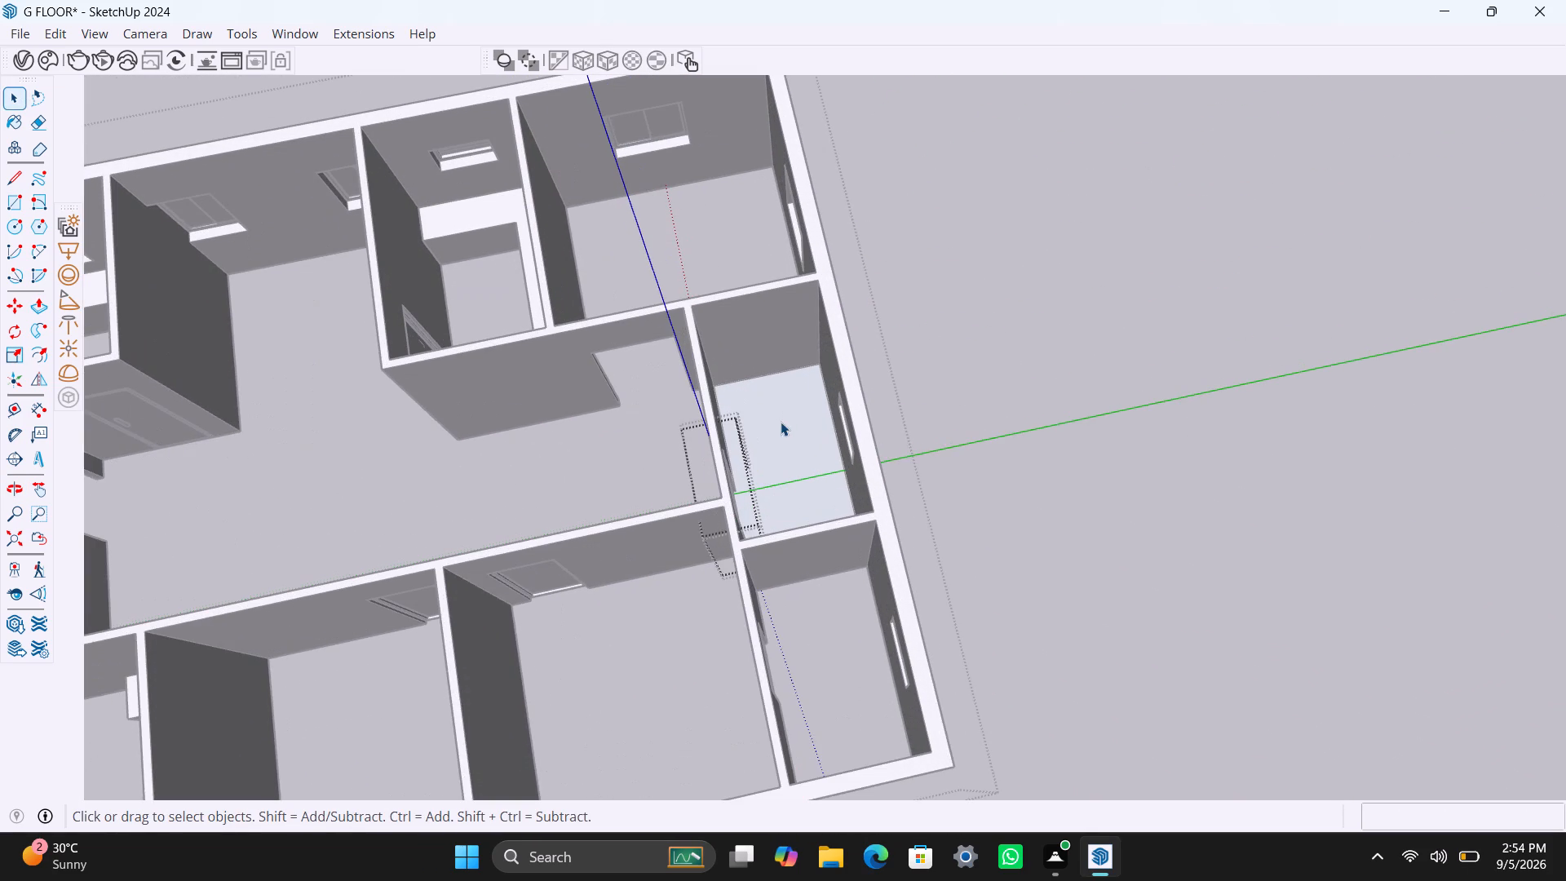
{"action": "left_click", "coordinate": [777, 423]}
{"action": "left_click", "coordinate": [783, 436]}
{"action": "key", "text": "Delete"}
Draw an 8' by 4' rectangle filling the open doorway in the hallway's long side wall and group it.
{"action": "scroll", "coordinate": [648, 534], "scroll_direction": "down", "scroll_amount": 2}
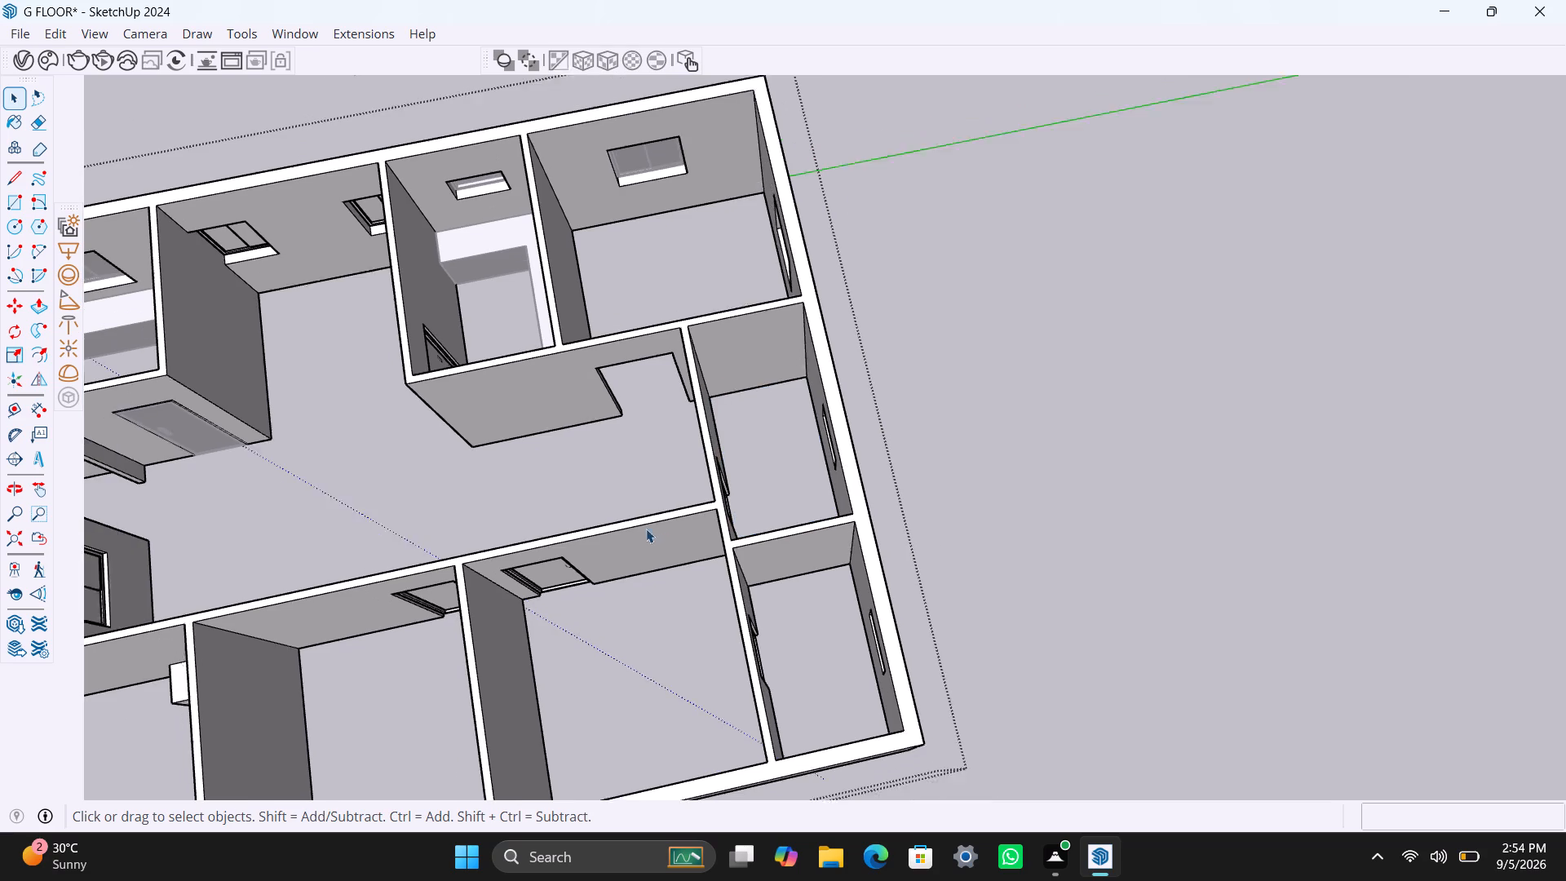
{"action": "middle_click_drag", "start_coordinate": [636, 464], "coordinate": [707, 541]}
{"action": "scroll", "coordinate": [688, 463], "scroll_direction": "up", "scroll_amount": 2}
{"action": "middle_click_drag", "start_coordinate": [682, 476], "coordinate": [613, 337]}
{"action": "scroll", "coordinate": [679, 471], "scroll_direction": "up", "scroll_amount": 1}
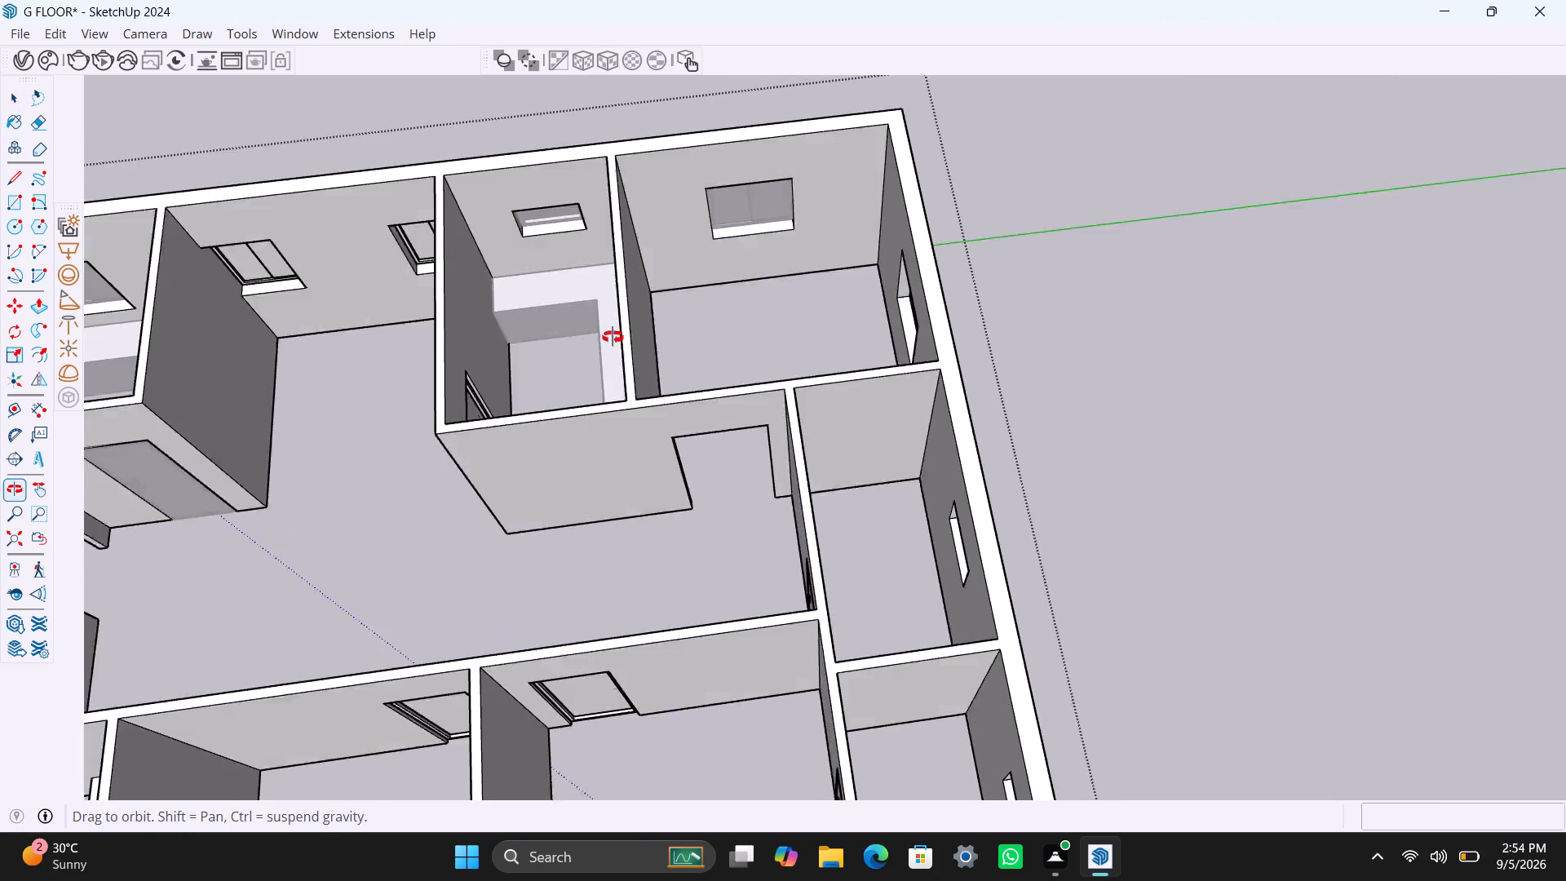
{"action": "middle_click_drag", "start_coordinate": [613, 337], "coordinate": [613, 336]}
{"action": "scroll", "coordinate": [631, 401], "scroll_direction": "up", "scroll_amount": 4}
{"action": "key", "text": "r"}
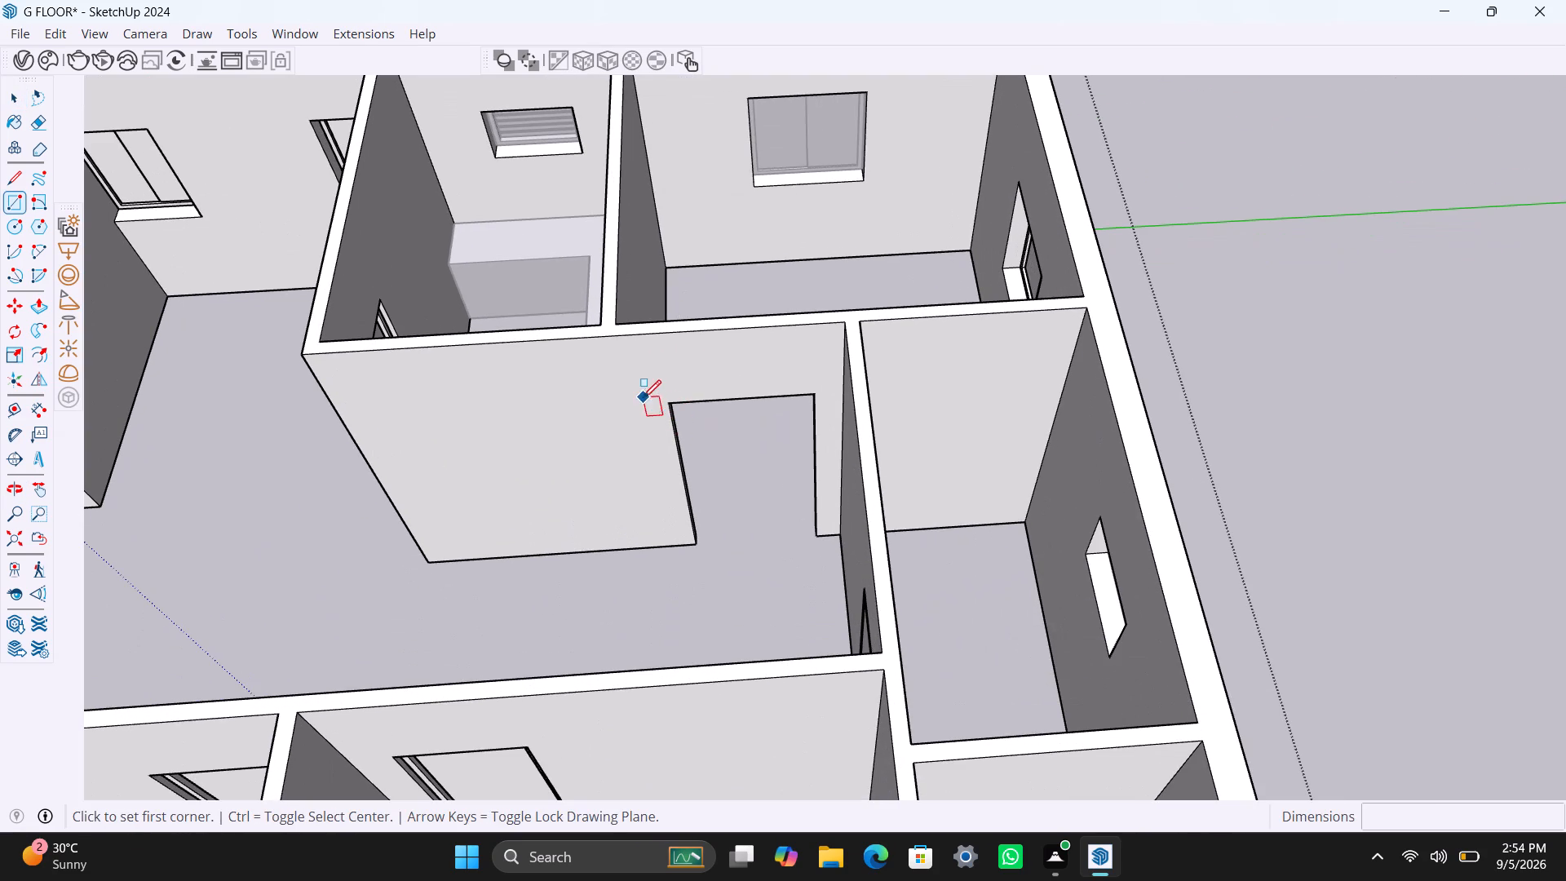
{"action": "left_click", "coordinate": [668, 405]}
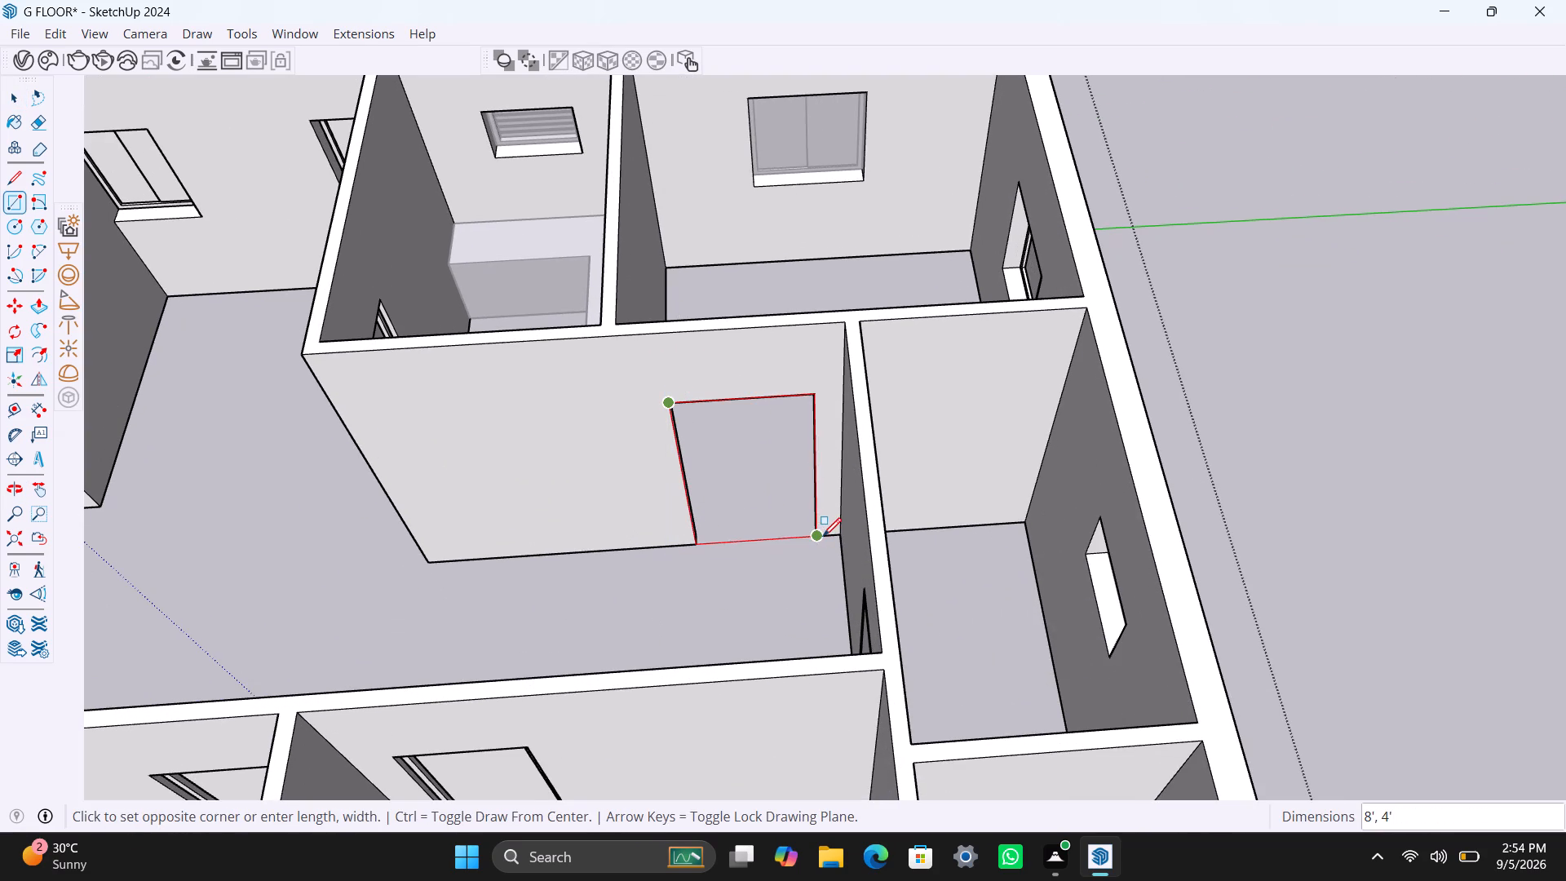
{"action": "left_click", "coordinate": [823, 535]}
{"action": "key", "text": "space"}
{"action": "double_click", "coordinate": [749, 452]}
{"action": "right_click", "coordinate": [739, 454]}
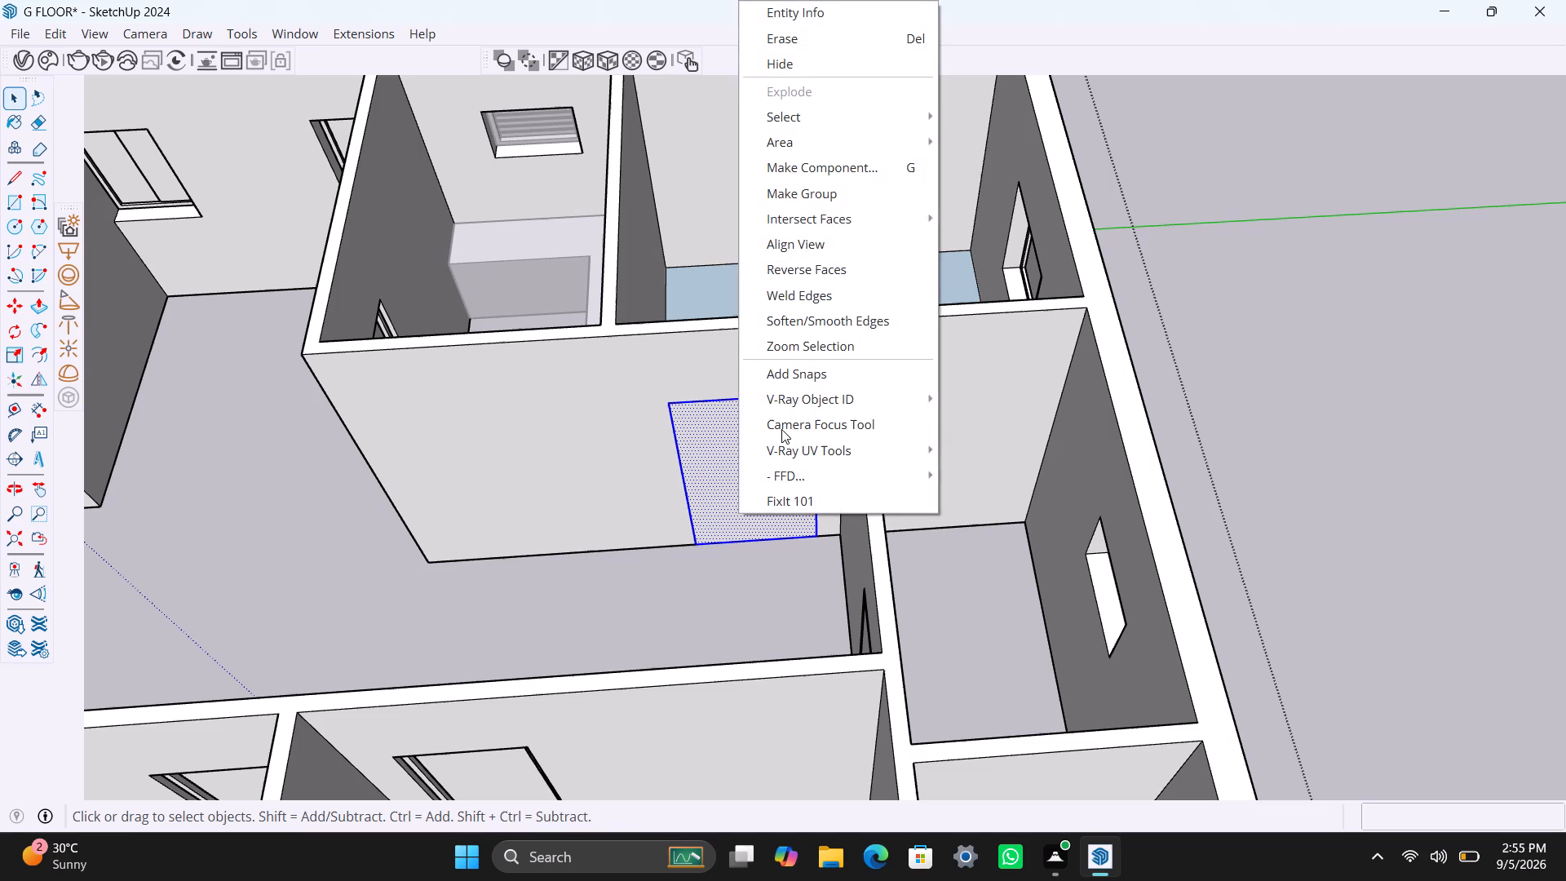
{"action": "left_click", "coordinate": [820, 202]}
Inside the 4' wide doorway group, offset the rectangle's edges inward by 2" and delete the inner face to leave a frame.
{"action": "triple_click", "coordinate": [697, 425]}
{"action": "triple_click", "coordinate": [700, 432]}
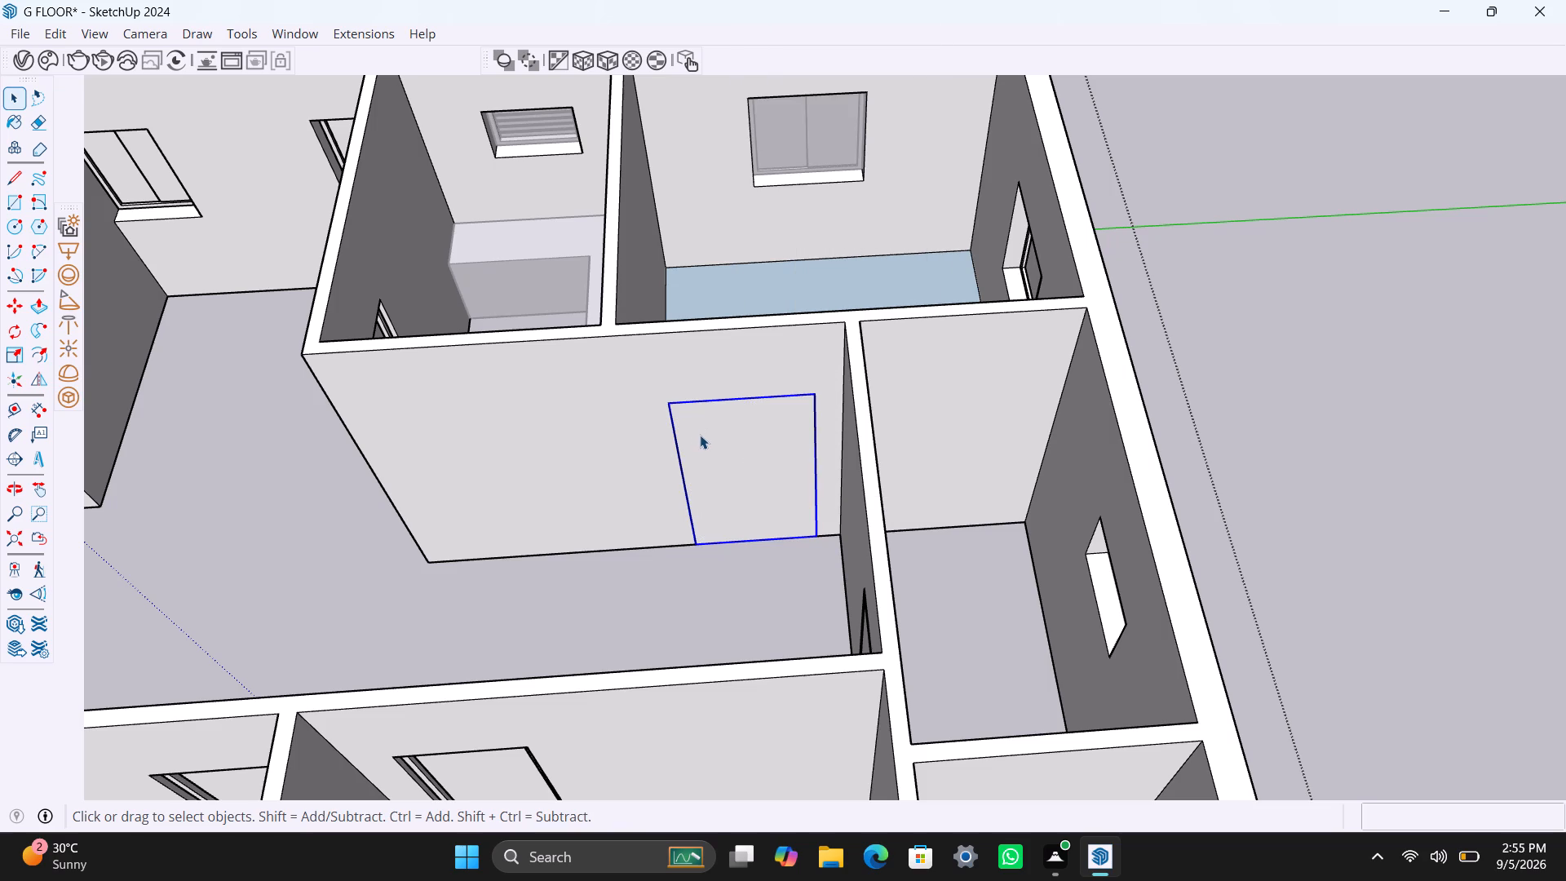
{"action": "double_click", "coordinate": [701, 436]}
{"action": "key", "text": "f"}
{"action": "left_click", "coordinate": [697, 449]}
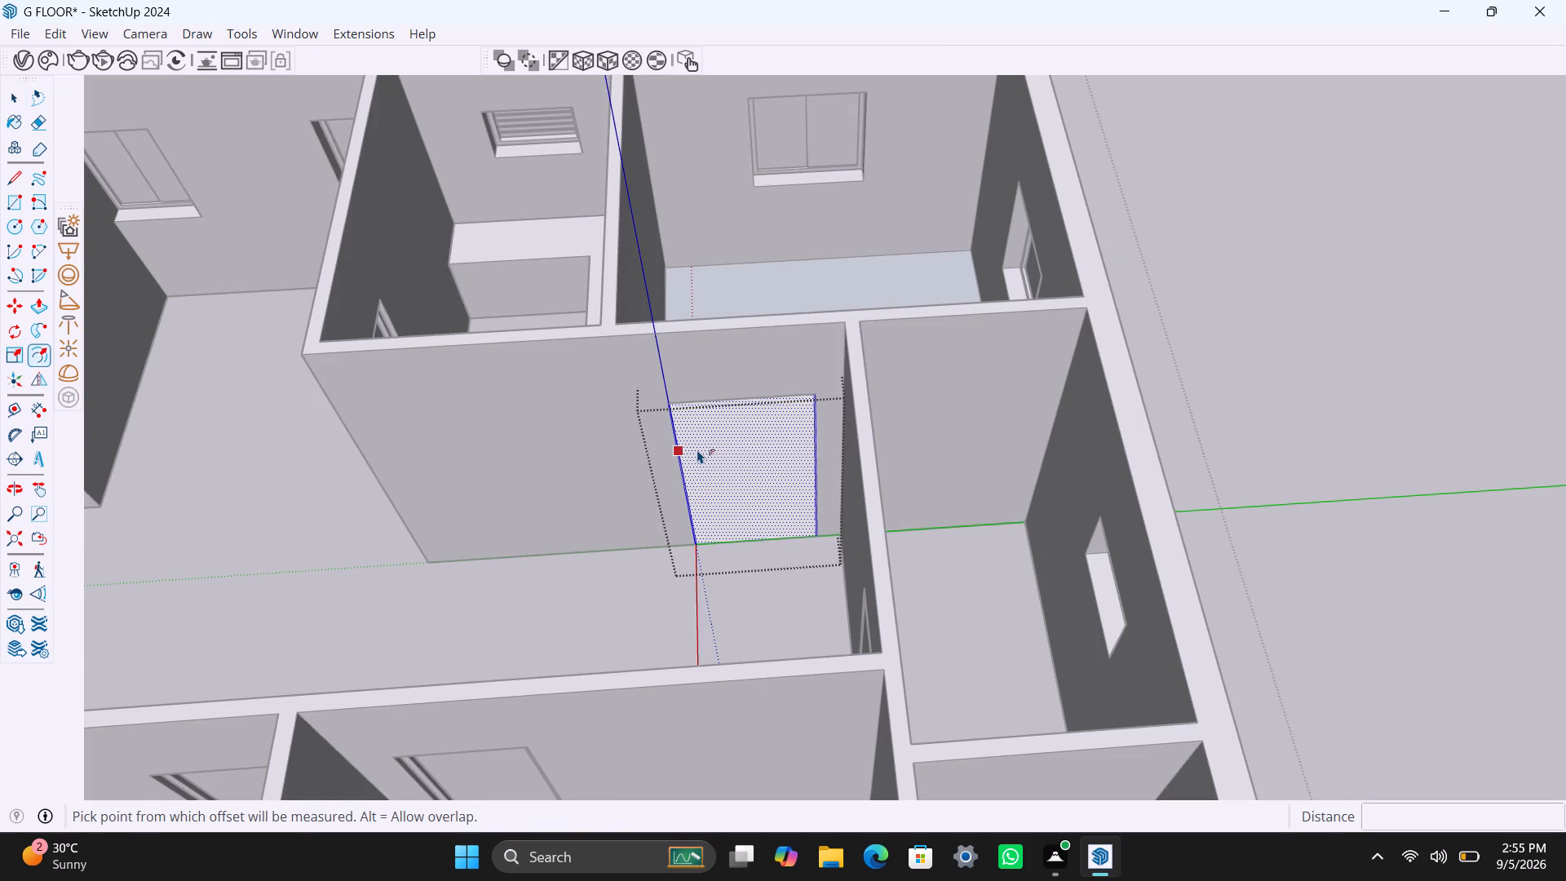
{"action": "key", "text": "2"}
{"action": "key", "text": "shift+quotedbl"}
{"action": "key", "text": "Return"}
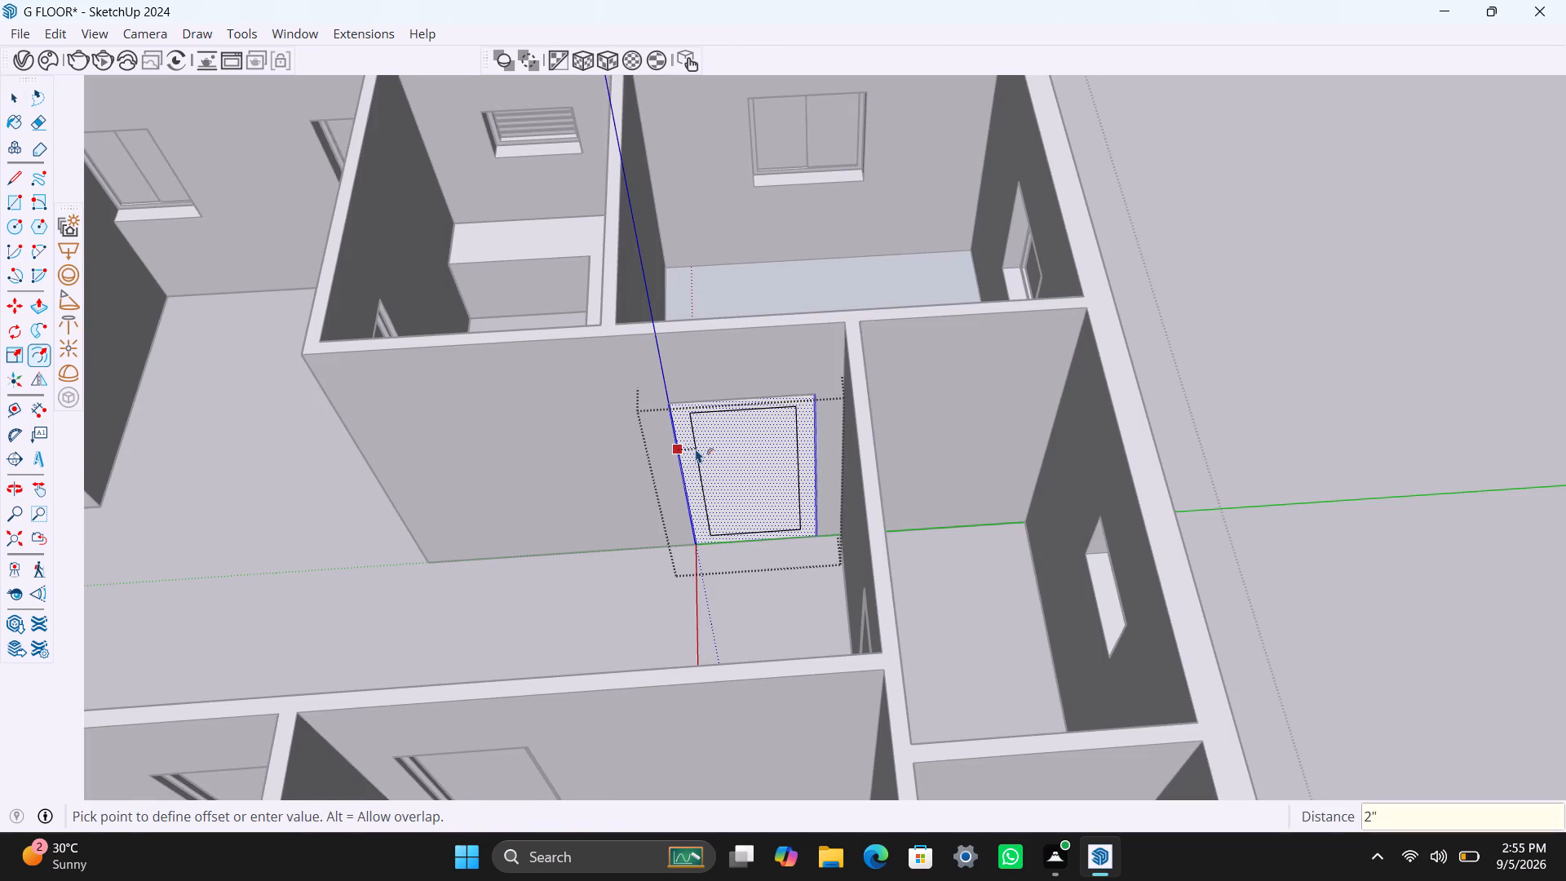
{"action": "key", "text": "space"}
{"action": "left_click", "coordinate": [708, 445]}
{"action": "key", "text": "Delete"}
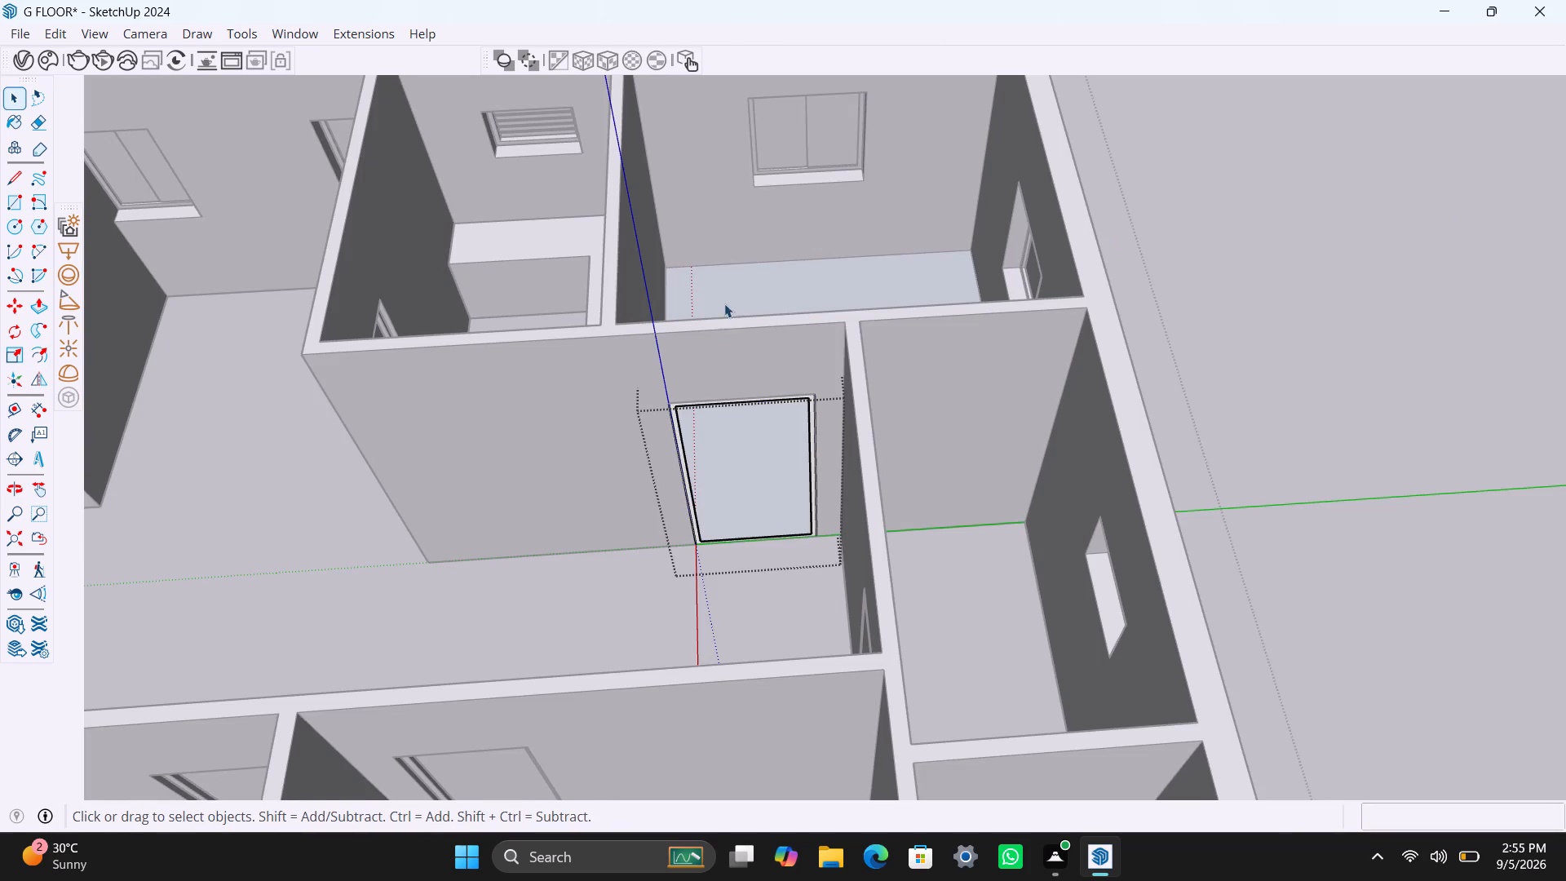
Exit the frame group and delete the extra floor face in the room behind the 4' wide doorway.
{"action": "left_click", "coordinate": [735, 286]}
{"action": "left_click", "coordinate": [743, 292]}
{"action": "key", "text": "Delete"}
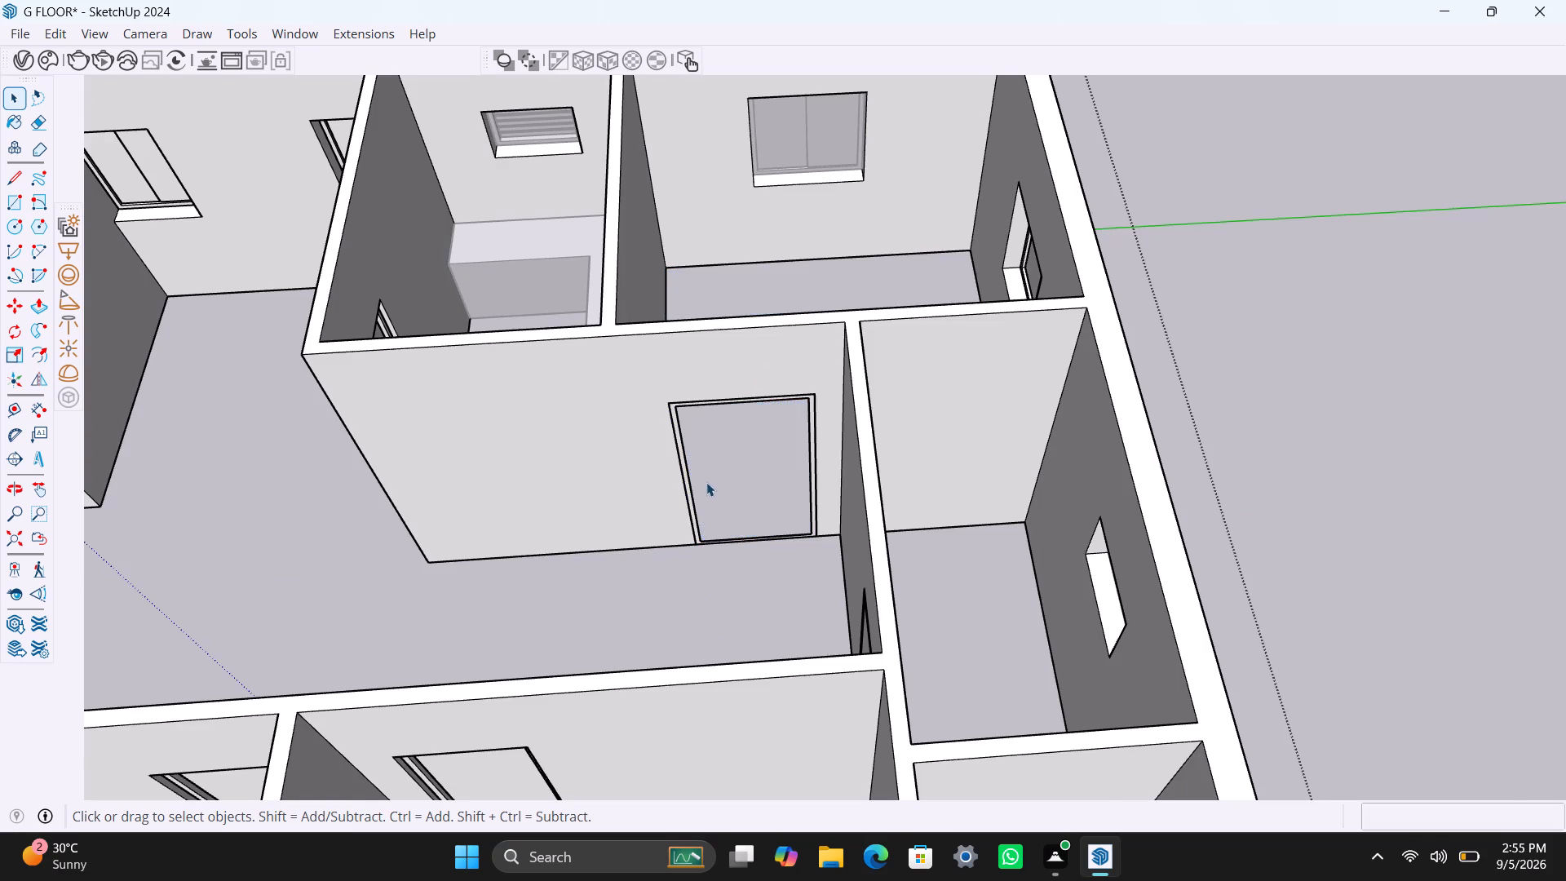
Reopen the 4' wide doorway's frame group and extrude the frame face by 2.5".
{"action": "scroll", "coordinate": [706, 482], "scroll_direction": "up", "scroll_amount": 7}
{"action": "left_click", "coordinate": [683, 502]}
{"action": "triple_click", "coordinate": [679, 494]}
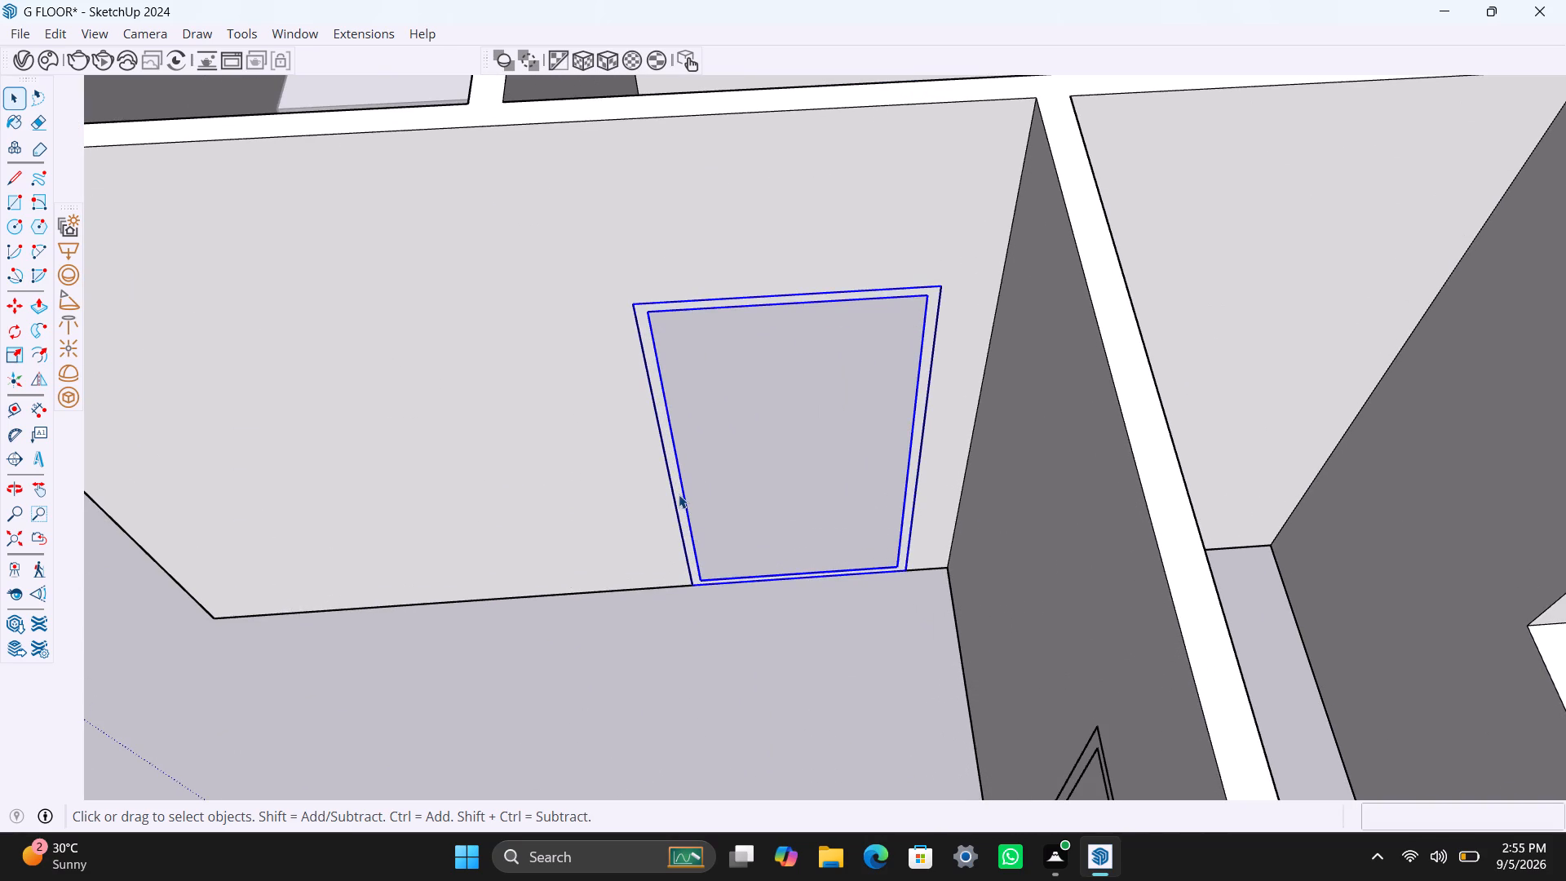
{"action": "scroll", "coordinate": [679, 494], "scroll_direction": "up", "scroll_amount": 3}
{"action": "left_click", "coordinate": [679, 494]}
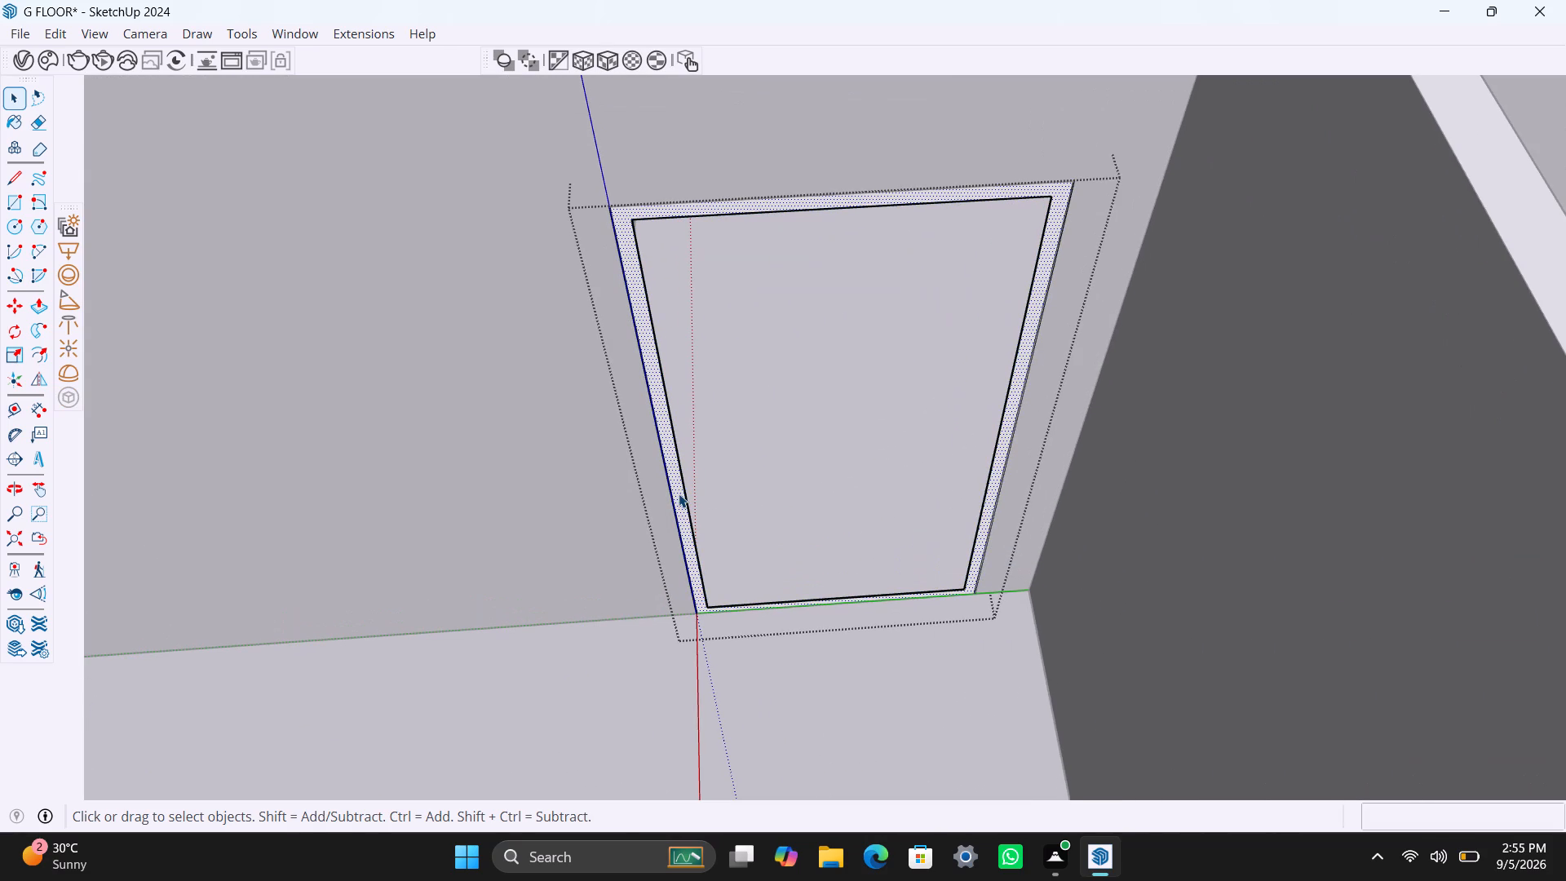
{"action": "key", "text": "p"}
{"action": "left_click", "coordinate": [679, 494]}
{"action": "key", "text": "2"}
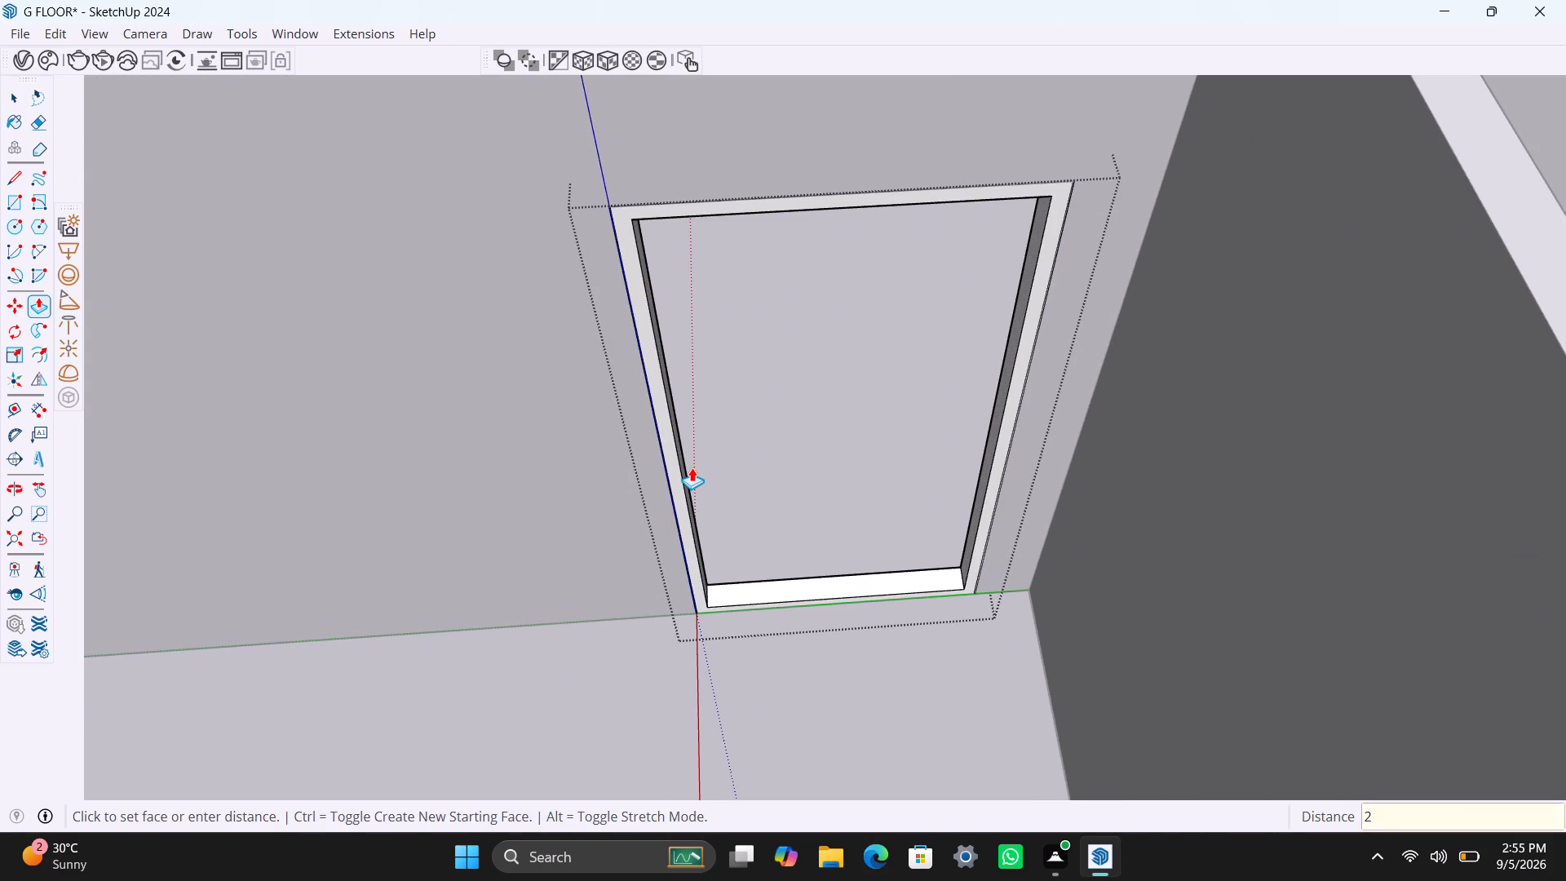
{"action": "type", "text": ".5"}
{"action": "key", "text": "shift+quotedbl"}
{"action": "key", "text": "Return"}
{"action": "key", "text": "space"}
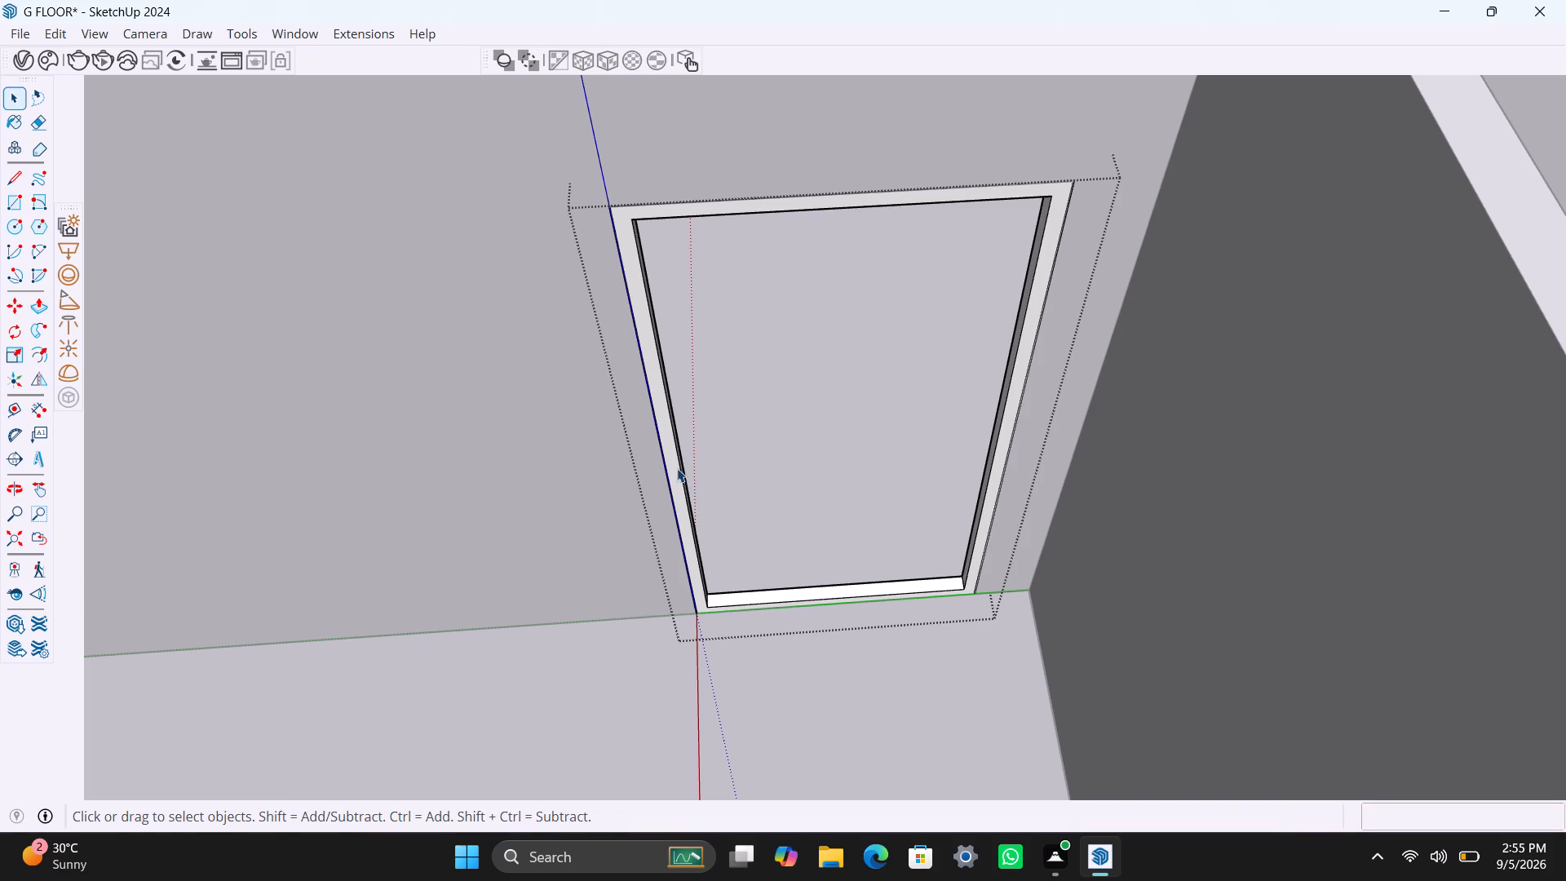
Draw a rectangle filling the inner opening of the 4' wide doorway's frame and group it as the door panel.
{"action": "key", "text": "r"}
{"action": "left_click", "coordinate": [643, 223]}
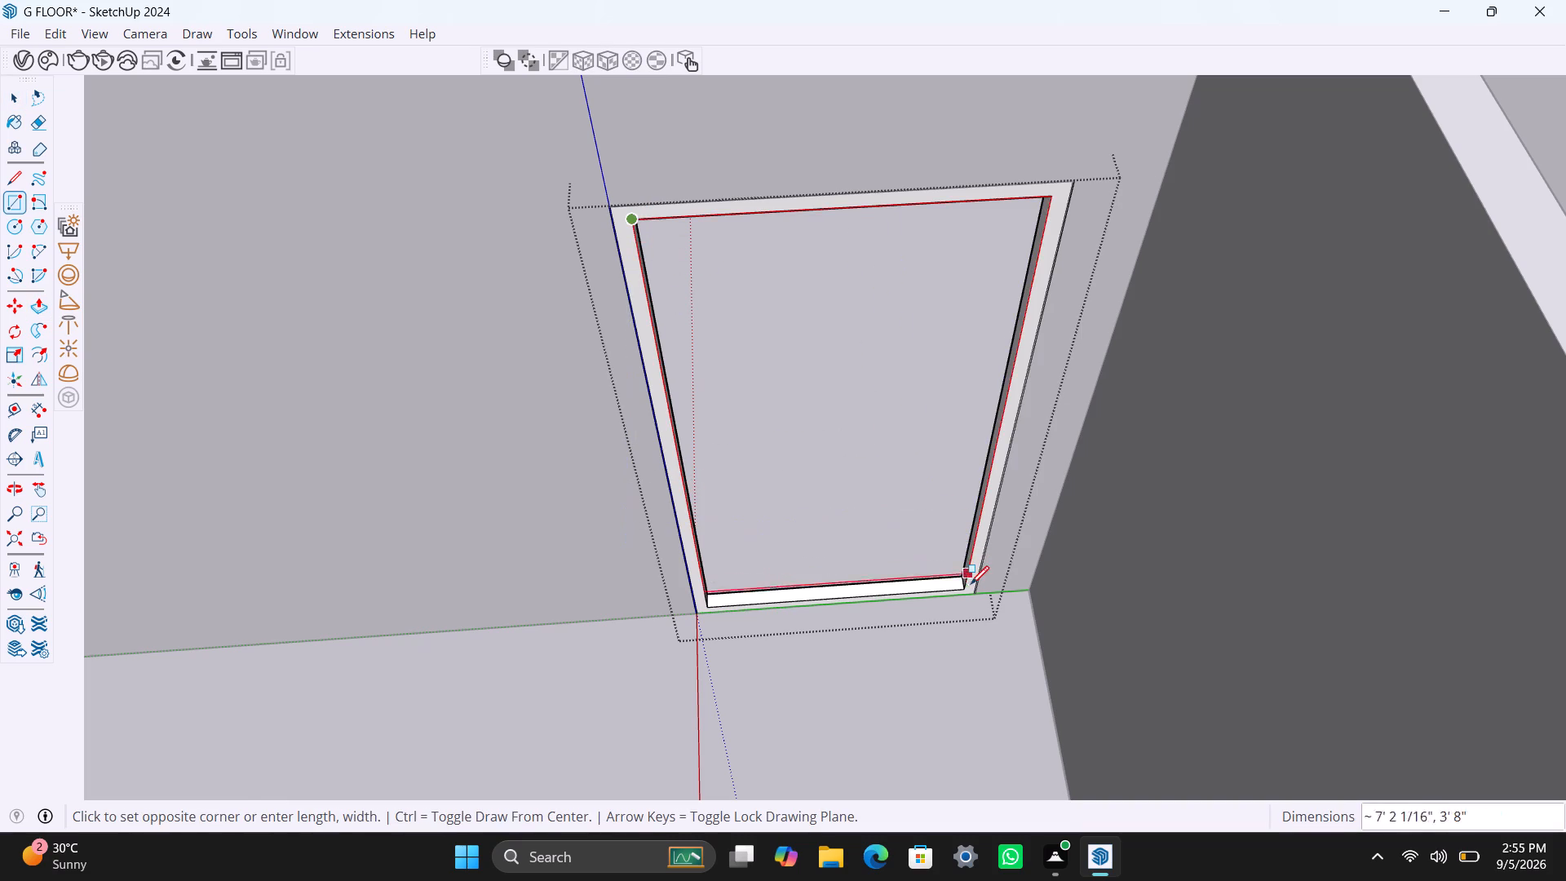
{"action": "left_click", "coordinate": [971, 585]}
{"action": "key", "text": "space"}
{"action": "double_click", "coordinate": [902, 488]}
{"action": "right_click", "coordinate": [902, 488]}
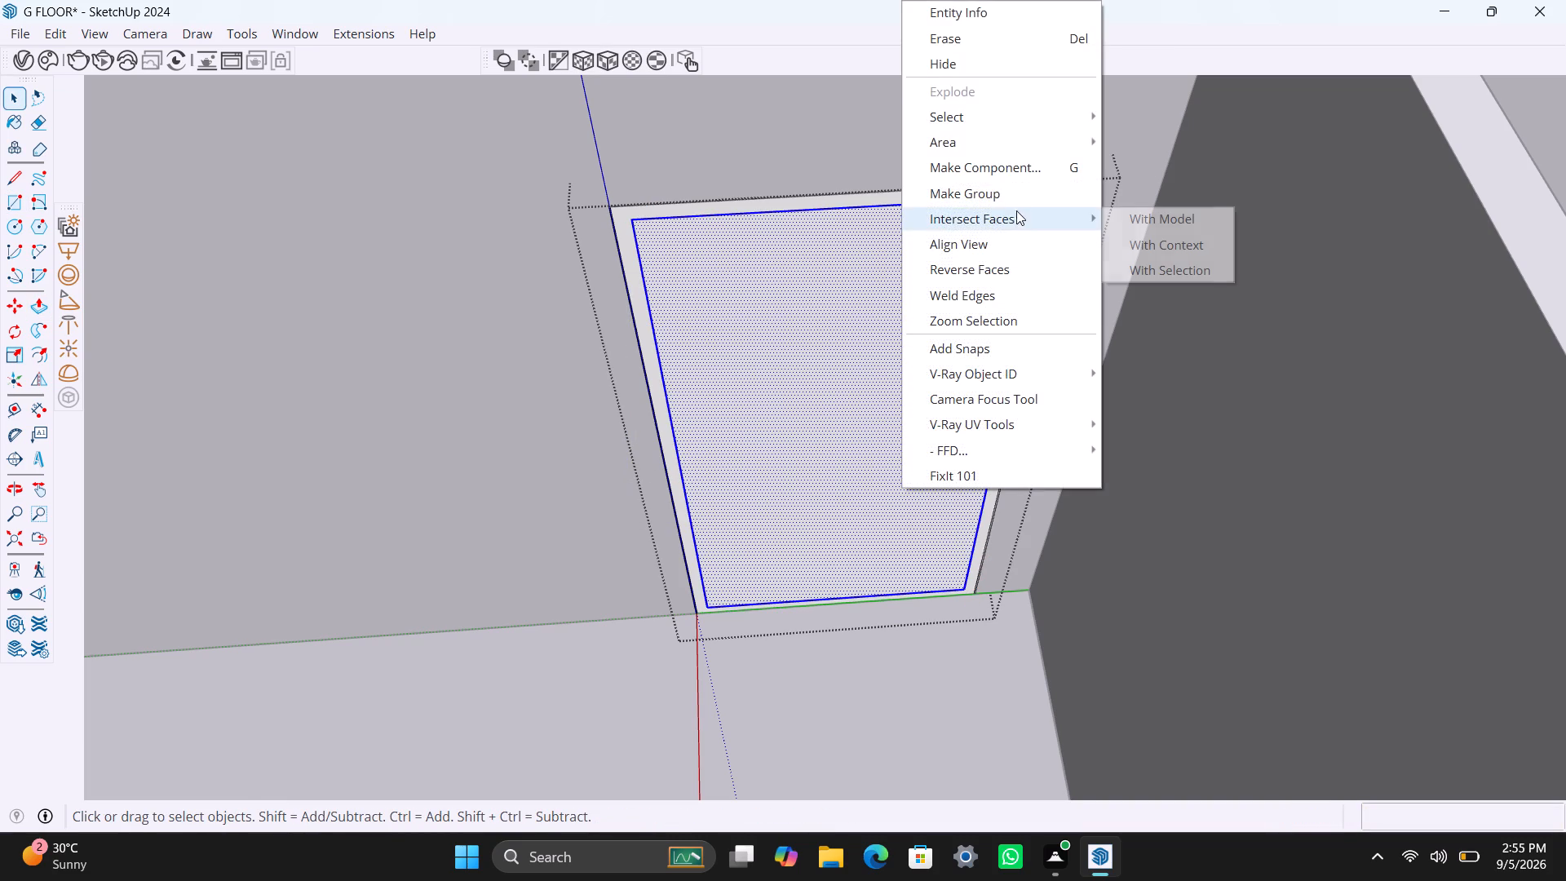
{"action": "left_click", "coordinate": [1014, 205]}
Inside the new panel group, extrude the door face by 18mm.
{"action": "double_click", "coordinate": [860, 469]}
{"action": "left_click", "coordinate": [865, 469]}
{"action": "key", "text": "p"}
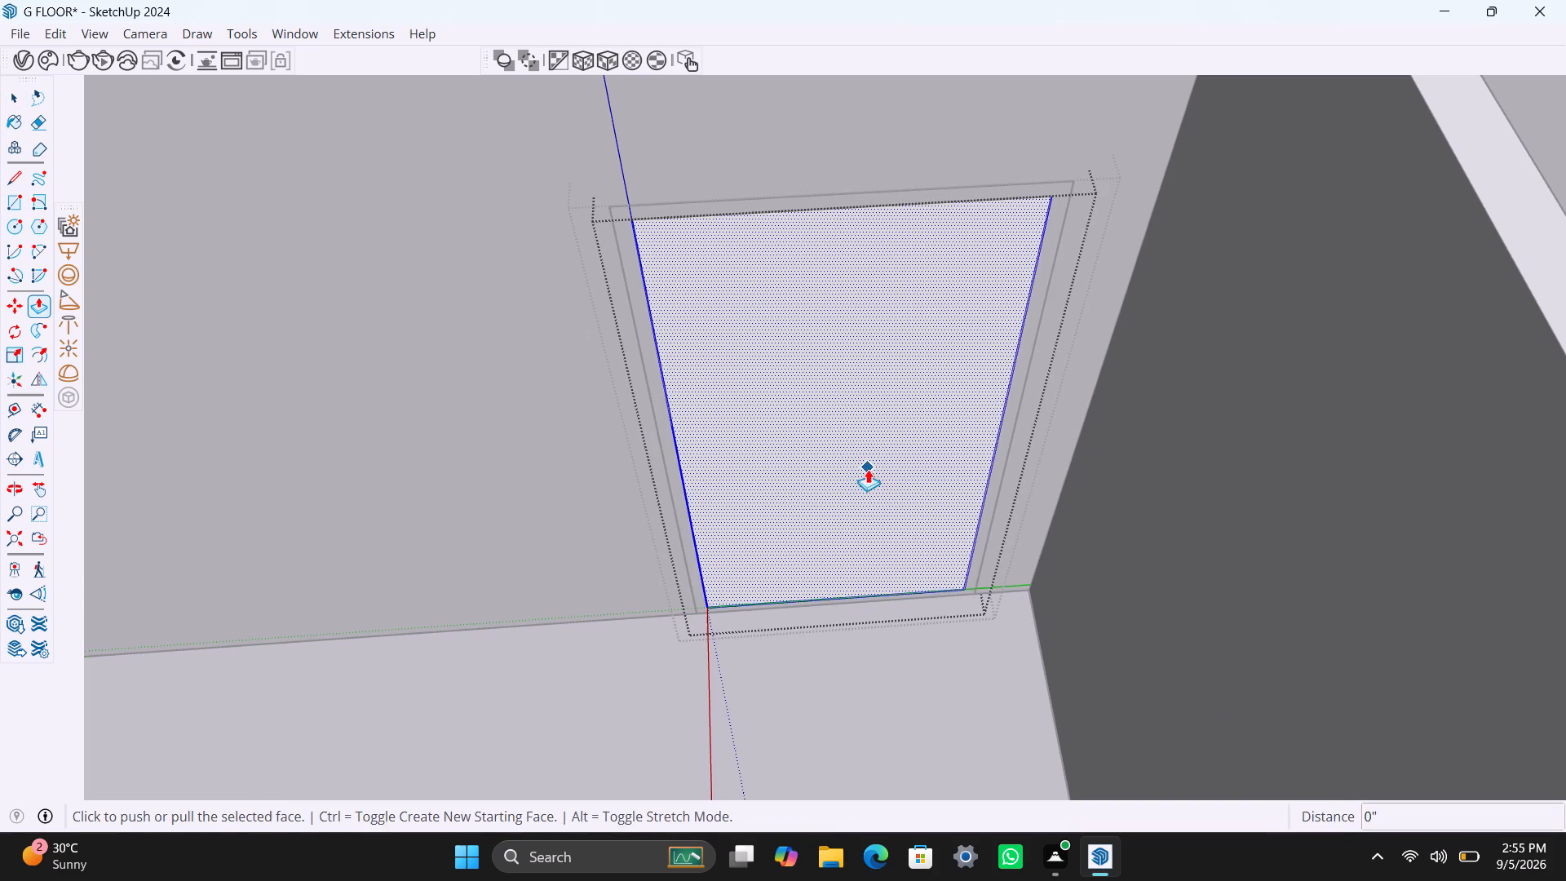
{"action": "left_click", "coordinate": [869, 471]}
{"action": "type", "text": "18mm"}
{"action": "key", "text": "Return"}
{"action": "key", "text": "space"}
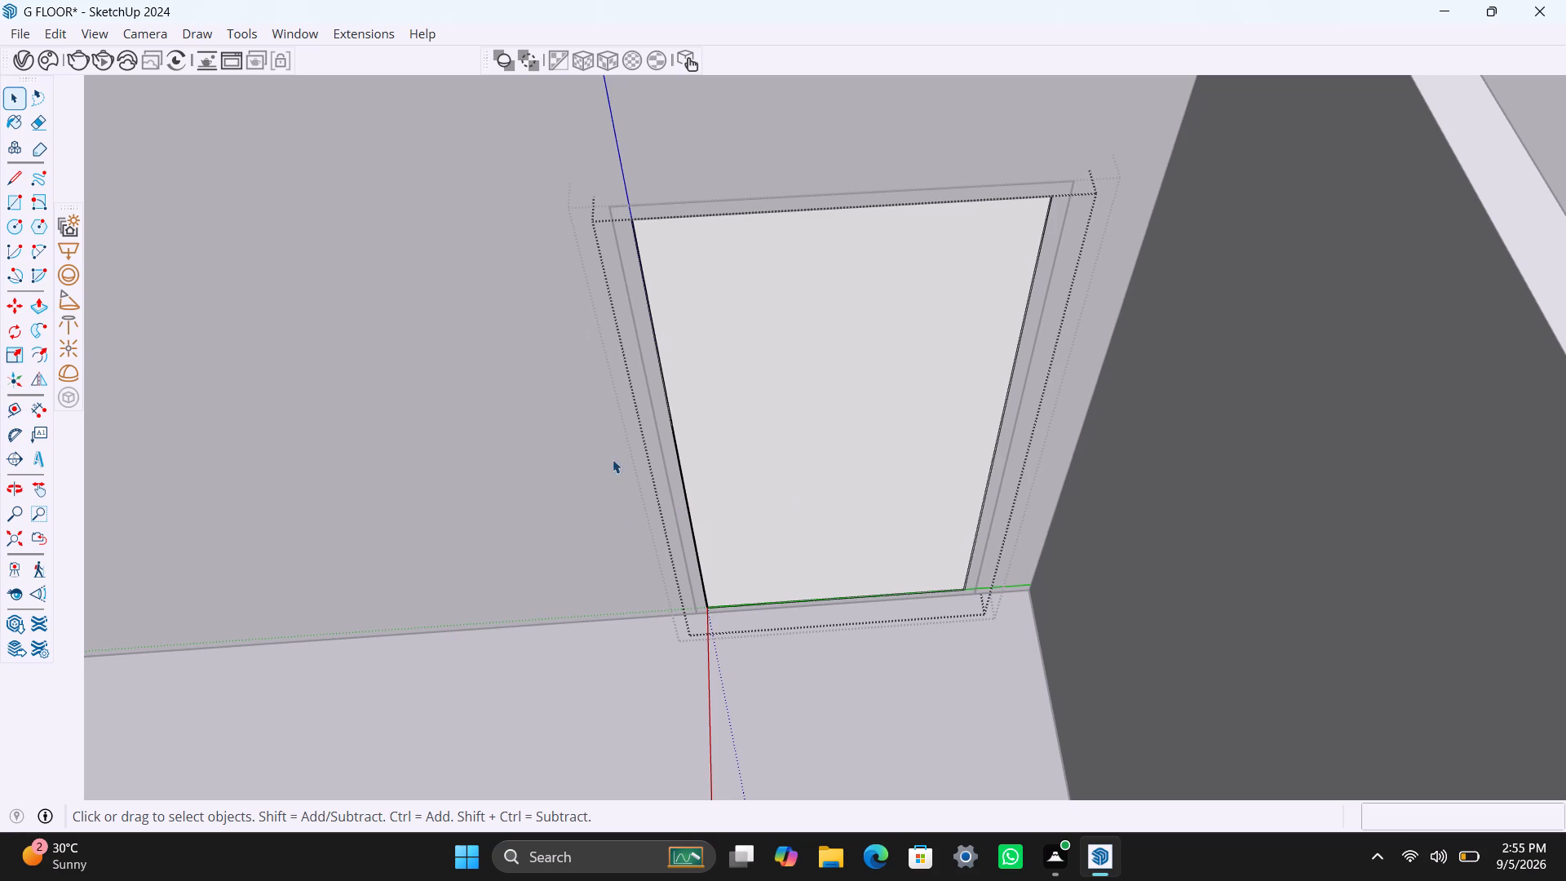
Draw a small upright handle rectangle near the far-left edge of the 4' wide door's panel at mid-height and group it.
{"action": "scroll", "coordinate": [771, 458], "scroll_direction": "down", "scroll_amount": 1}
{"action": "scroll", "coordinate": [739, 445], "scroll_direction": "up", "scroll_amount": 2}
{"action": "middle_click_drag", "start_coordinate": [728, 414], "coordinate": [693, 294]}
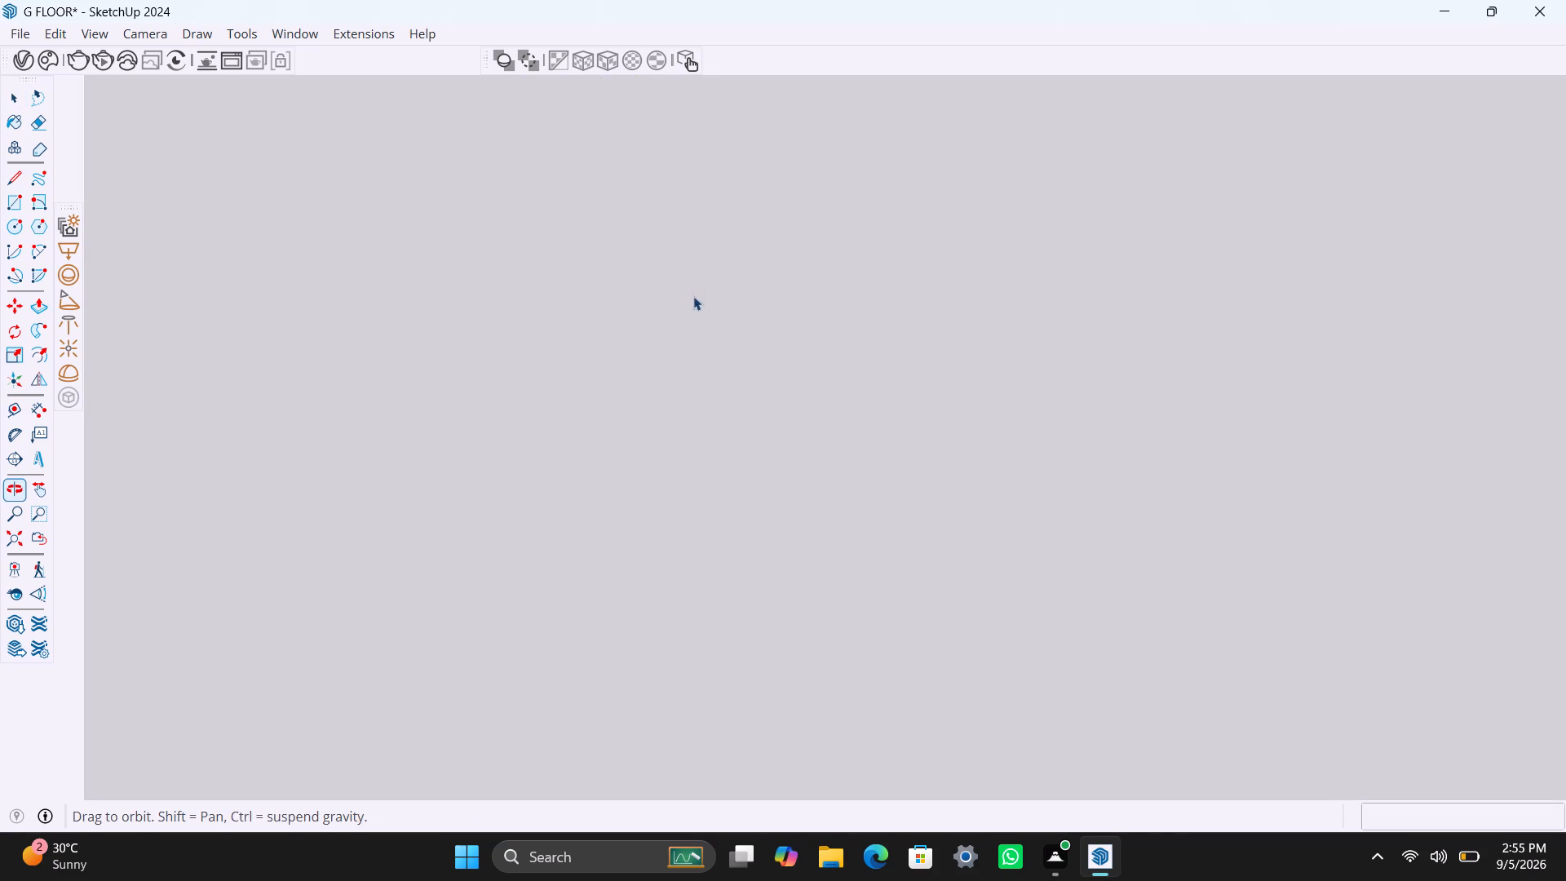
{"action": "scroll", "coordinate": [691, 378], "scroll_direction": "down", "scroll_amount": 6}
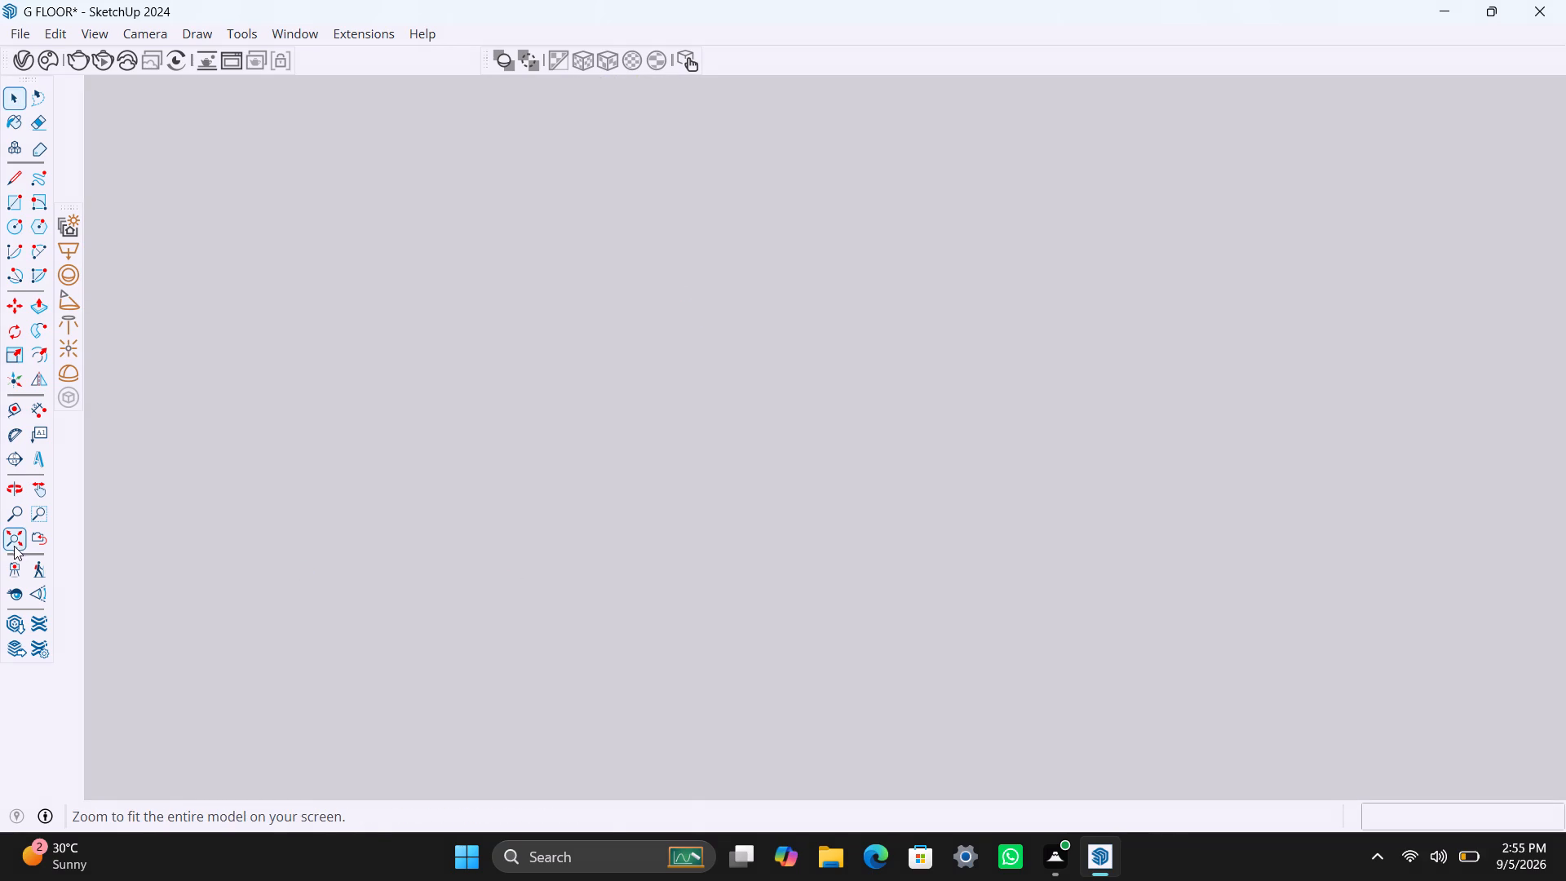
{"action": "left_click", "coordinate": [18, 537]}
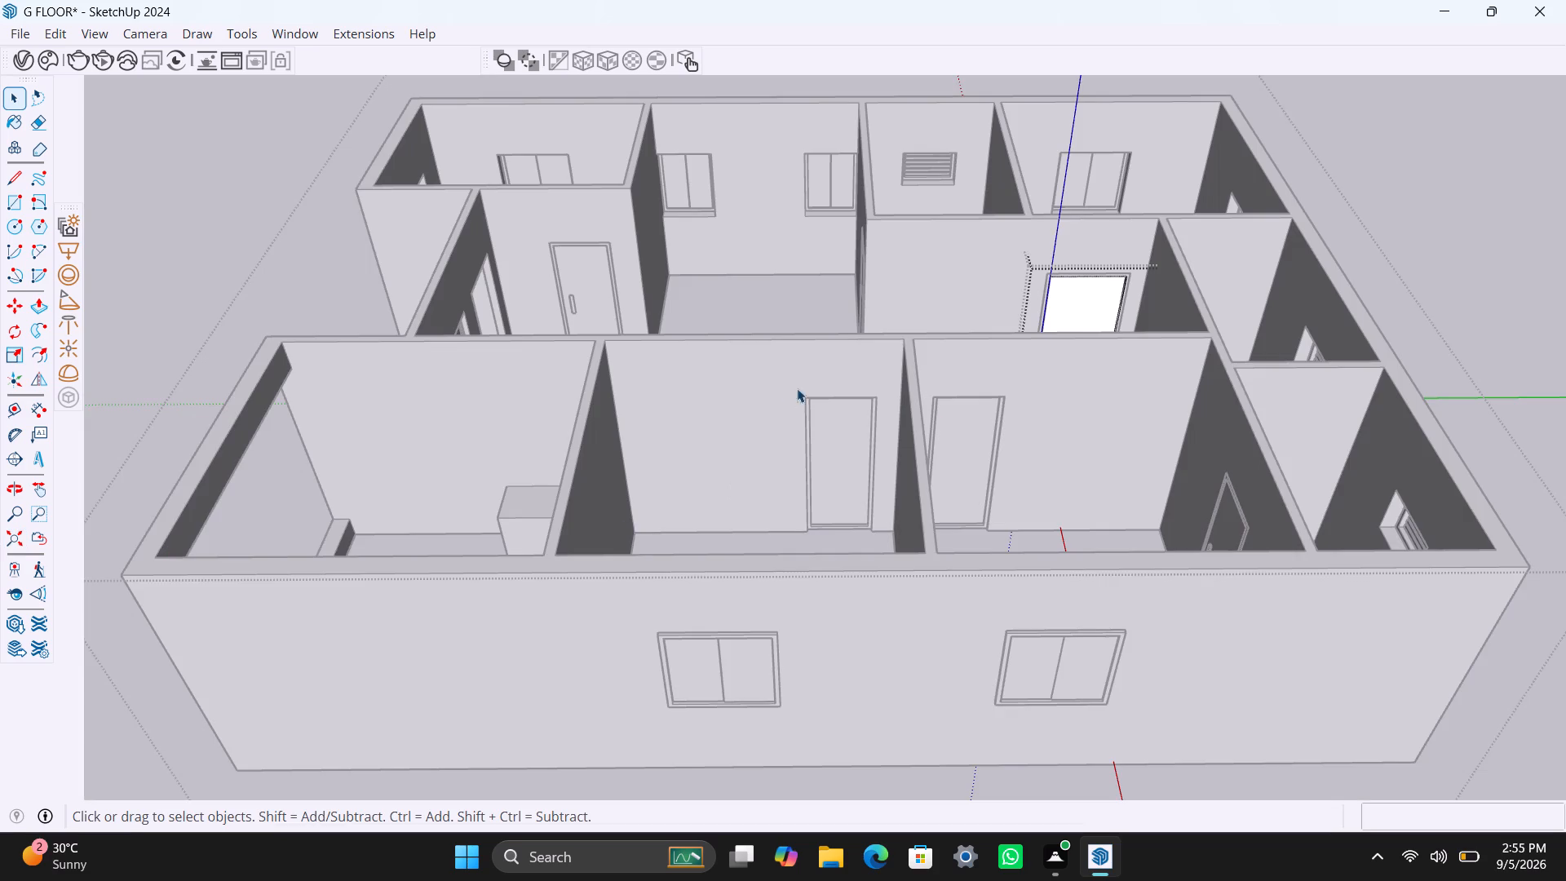
{"action": "scroll", "coordinate": [1083, 288], "scroll_direction": "up", "scroll_amount": 1}
{"action": "scroll", "coordinate": [1105, 294], "scroll_direction": "down", "scroll_amount": 1}
{"action": "middle_click_drag", "start_coordinate": [1076, 342], "coordinate": [982, 639], "text": "shift"}
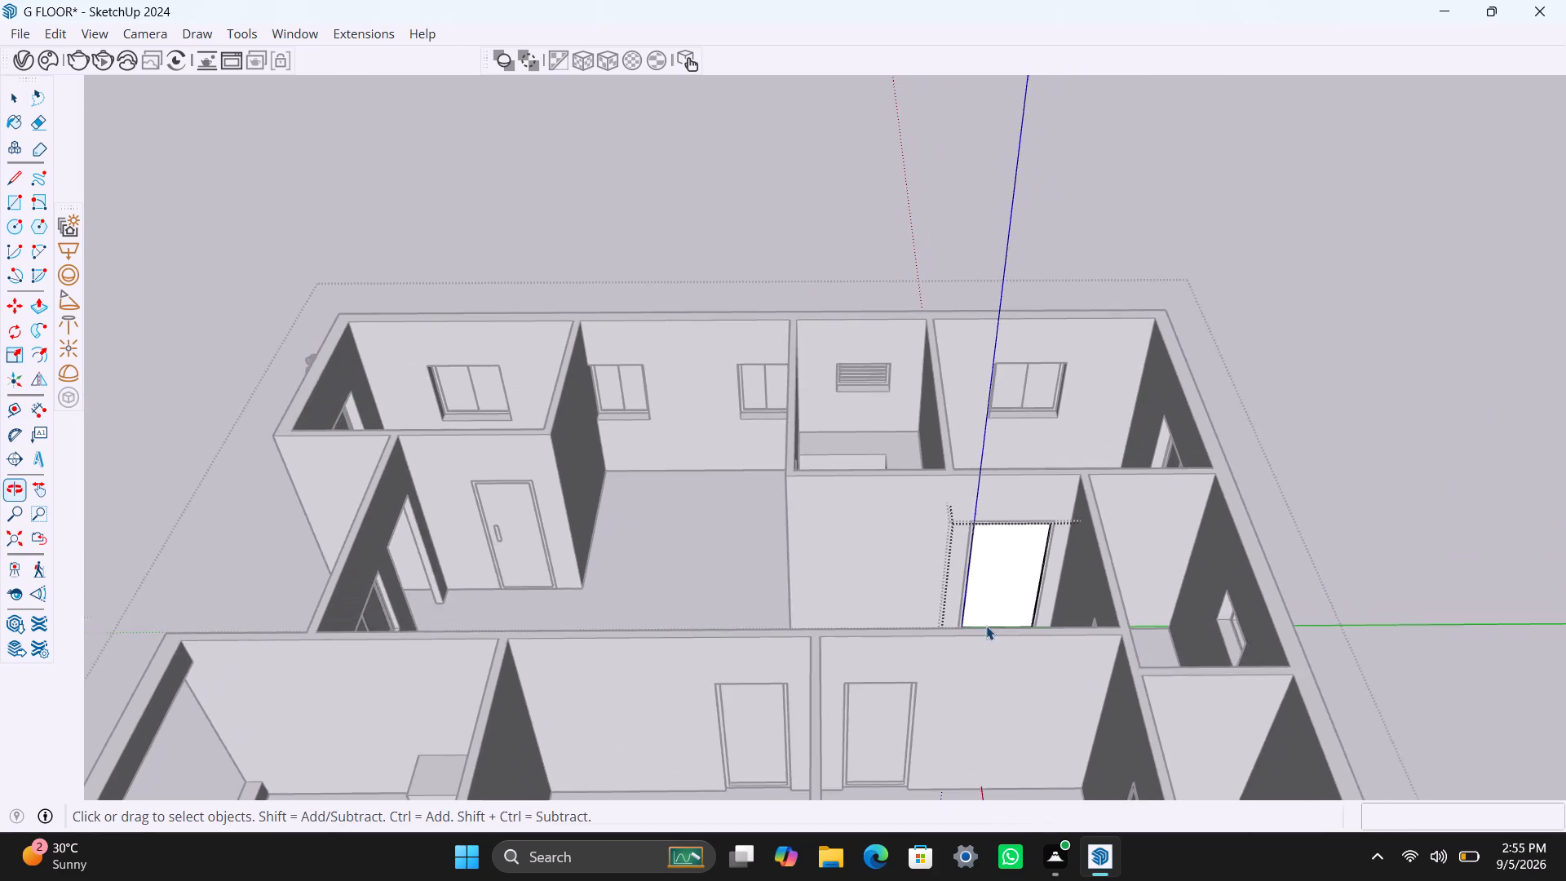
{"action": "scroll", "coordinate": [986, 597], "scroll_direction": "up", "scroll_amount": 2}
{"action": "middle_click_drag", "start_coordinate": [980, 561], "coordinate": [970, 611]}
{"action": "scroll", "coordinate": [977, 604], "scroll_direction": "up", "scroll_amount": 2}
{"action": "middle_click_drag", "start_coordinate": [979, 602], "coordinate": [958, 586]}
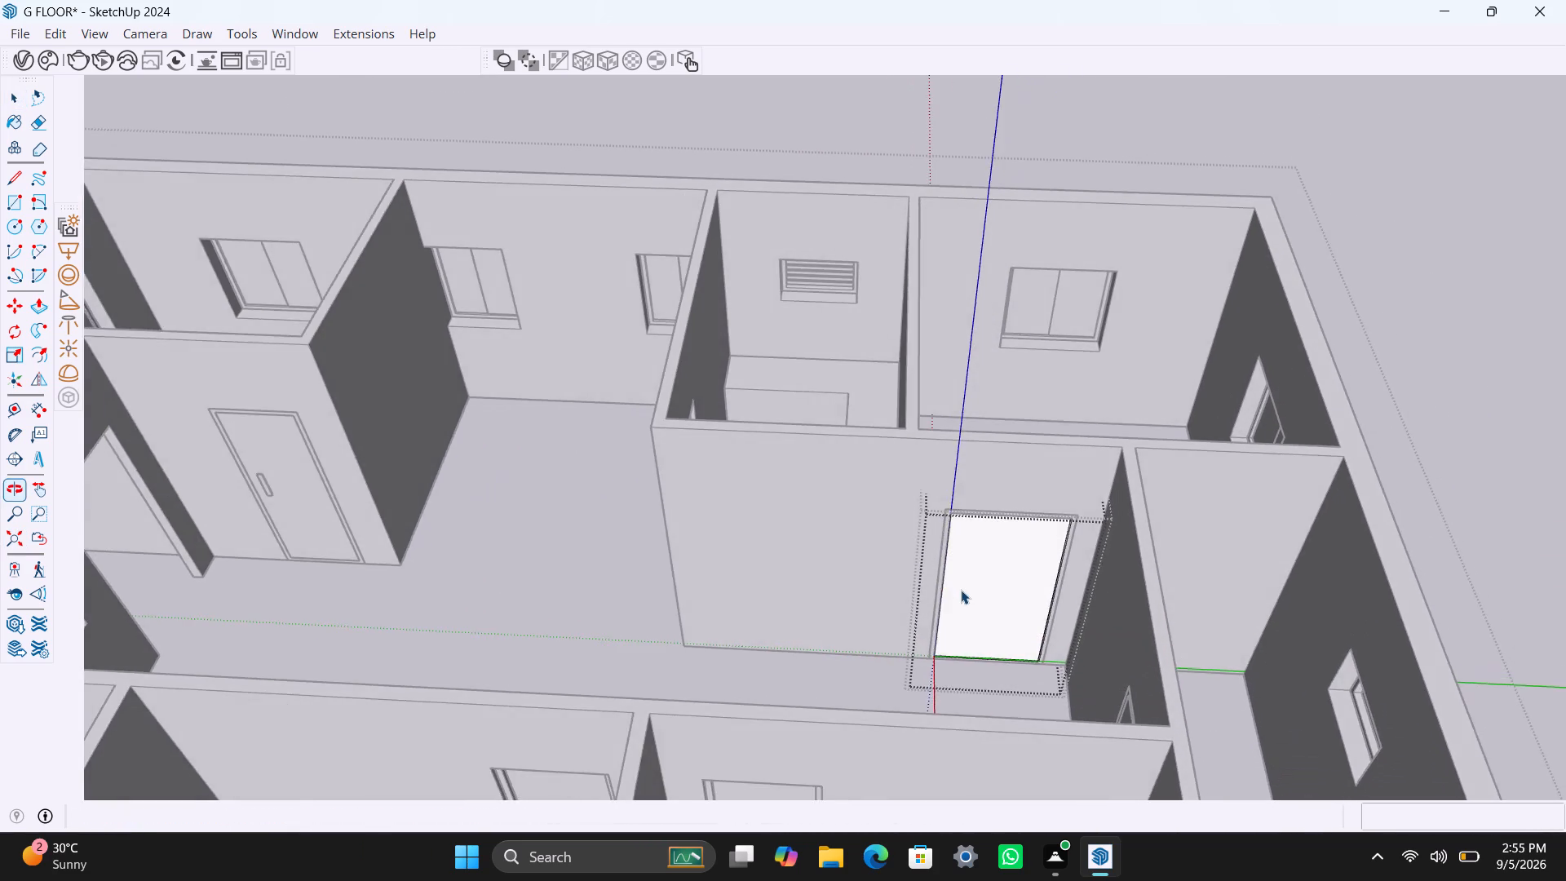
{"action": "scroll", "coordinate": [962, 591], "scroll_direction": "up", "scroll_amount": 4}
{"action": "key", "text": "r"}
{"action": "scroll", "coordinate": [944, 613], "scroll_direction": "up", "scroll_amount": 3}
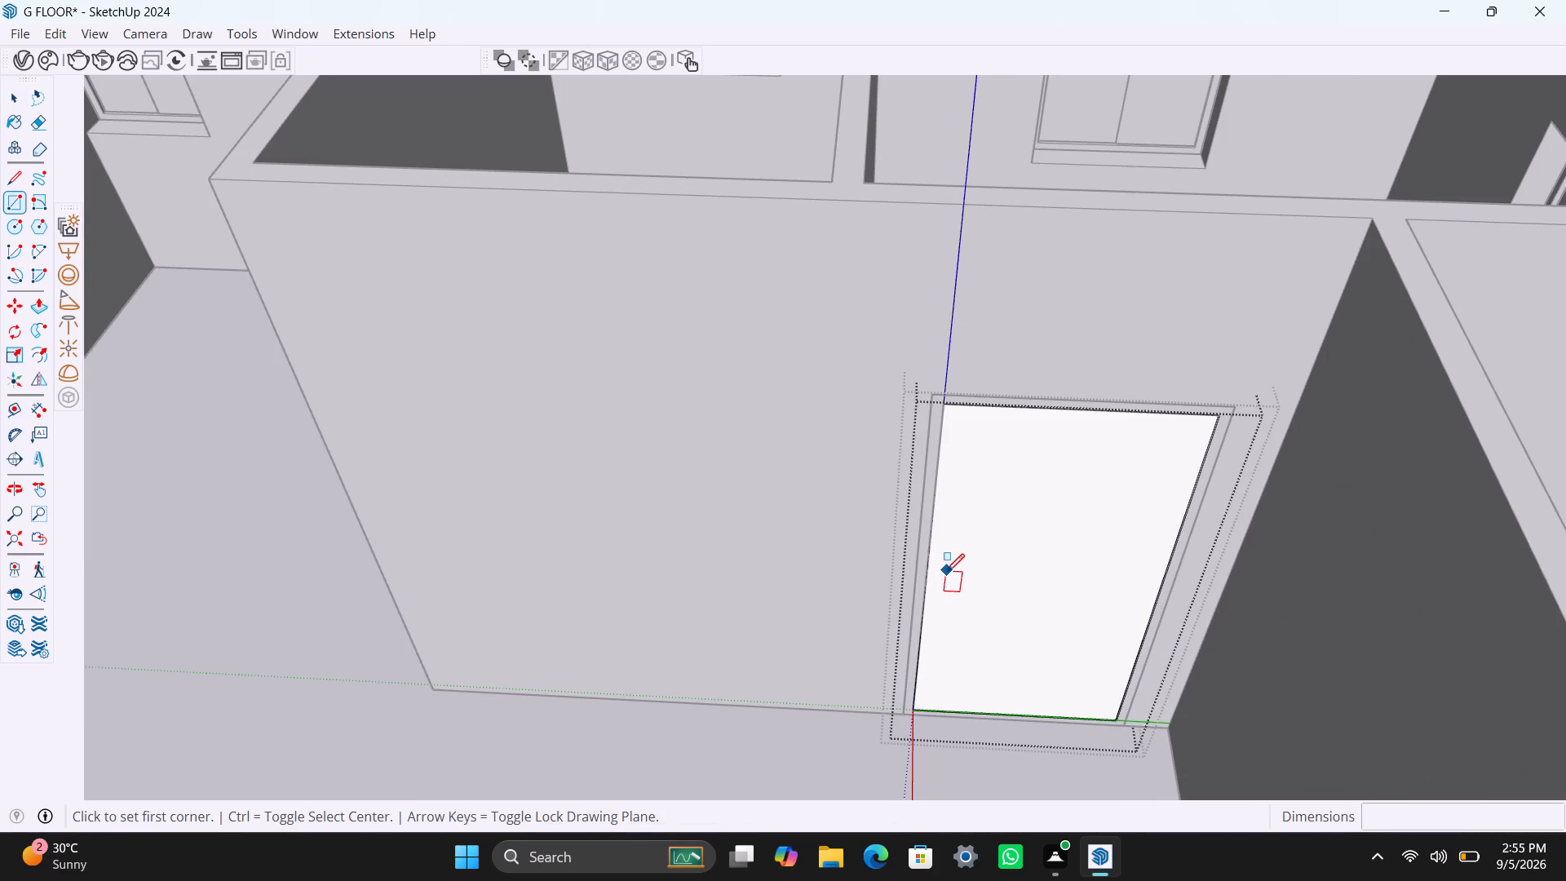
{"action": "left_click", "coordinate": [949, 556]}
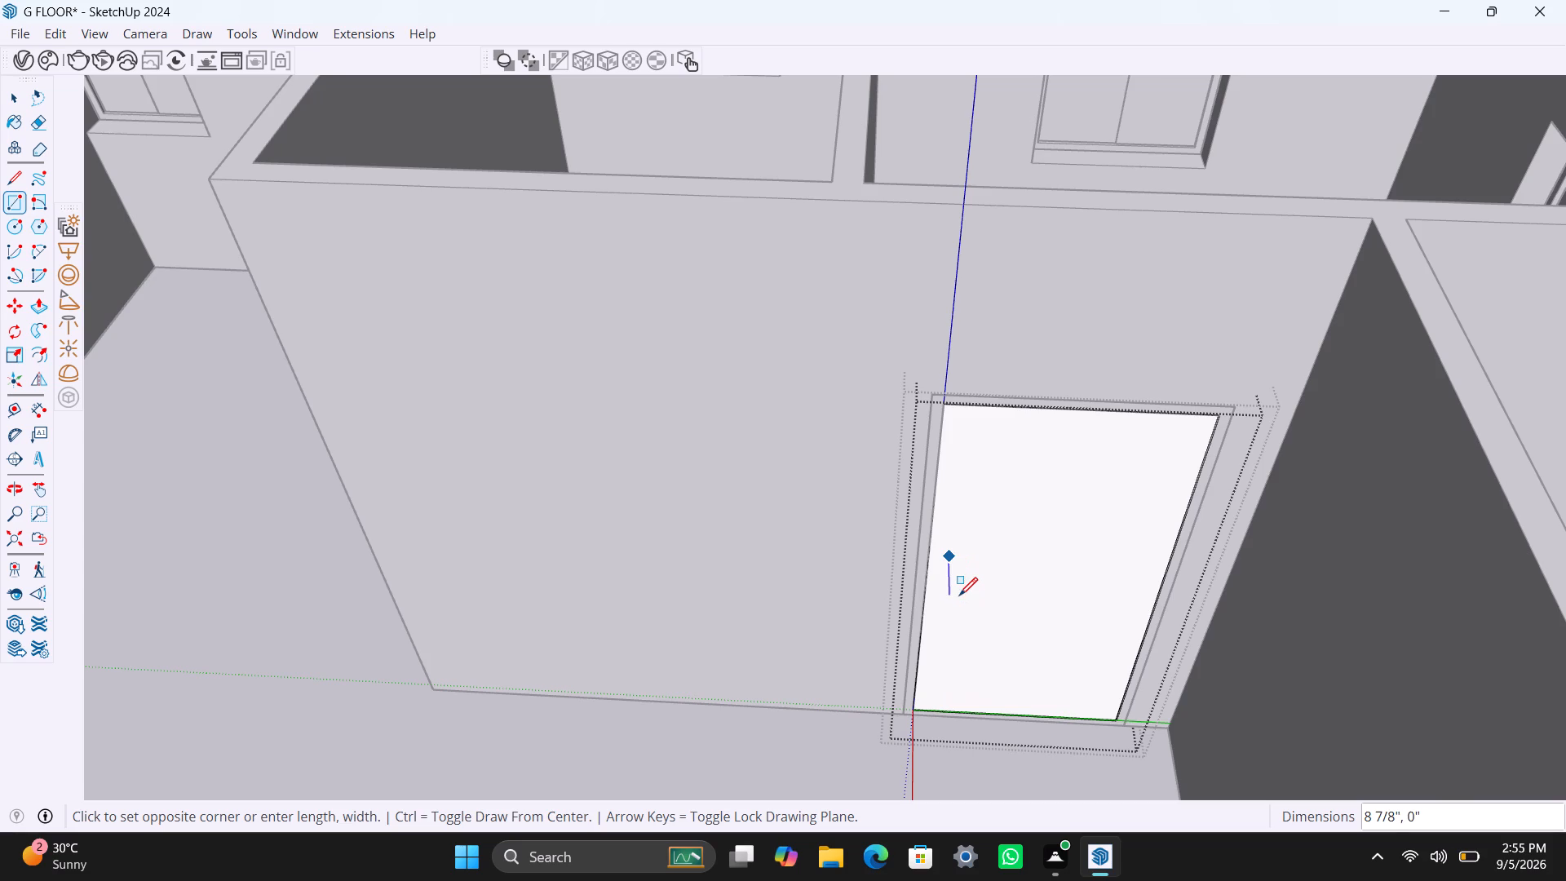
{"action": "scroll", "coordinate": [959, 593], "scroll_direction": "up", "scroll_amount": 5}
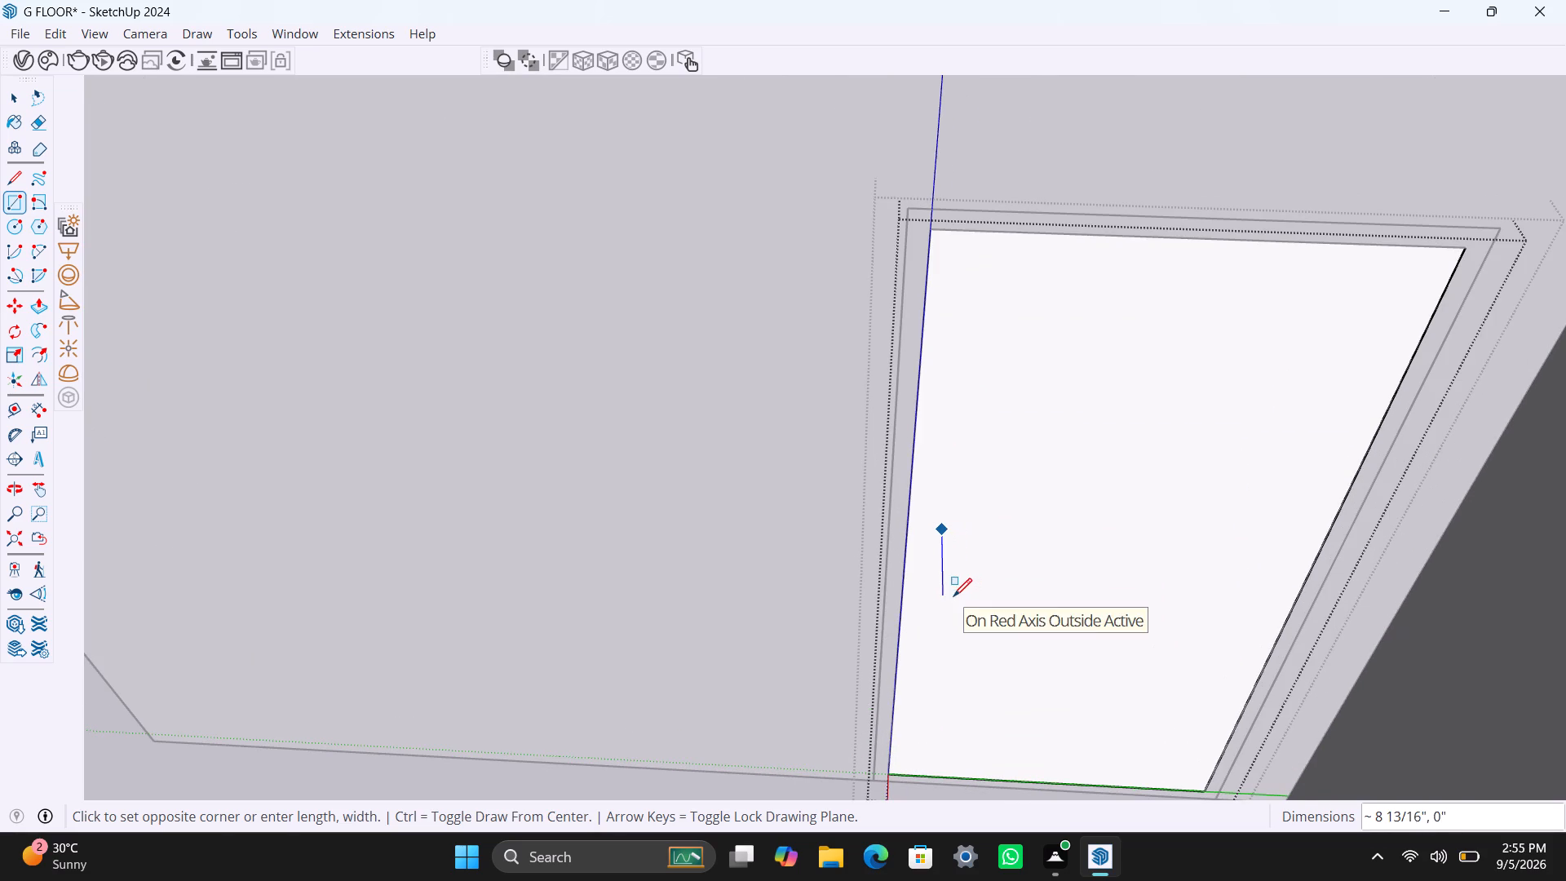
{"action": "left_click", "coordinate": [956, 594]}
{"action": "key", "text": "space"}
{"action": "scroll", "coordinate": [947, 559], "scroll_direction": "down", "scroll_amount": 3}
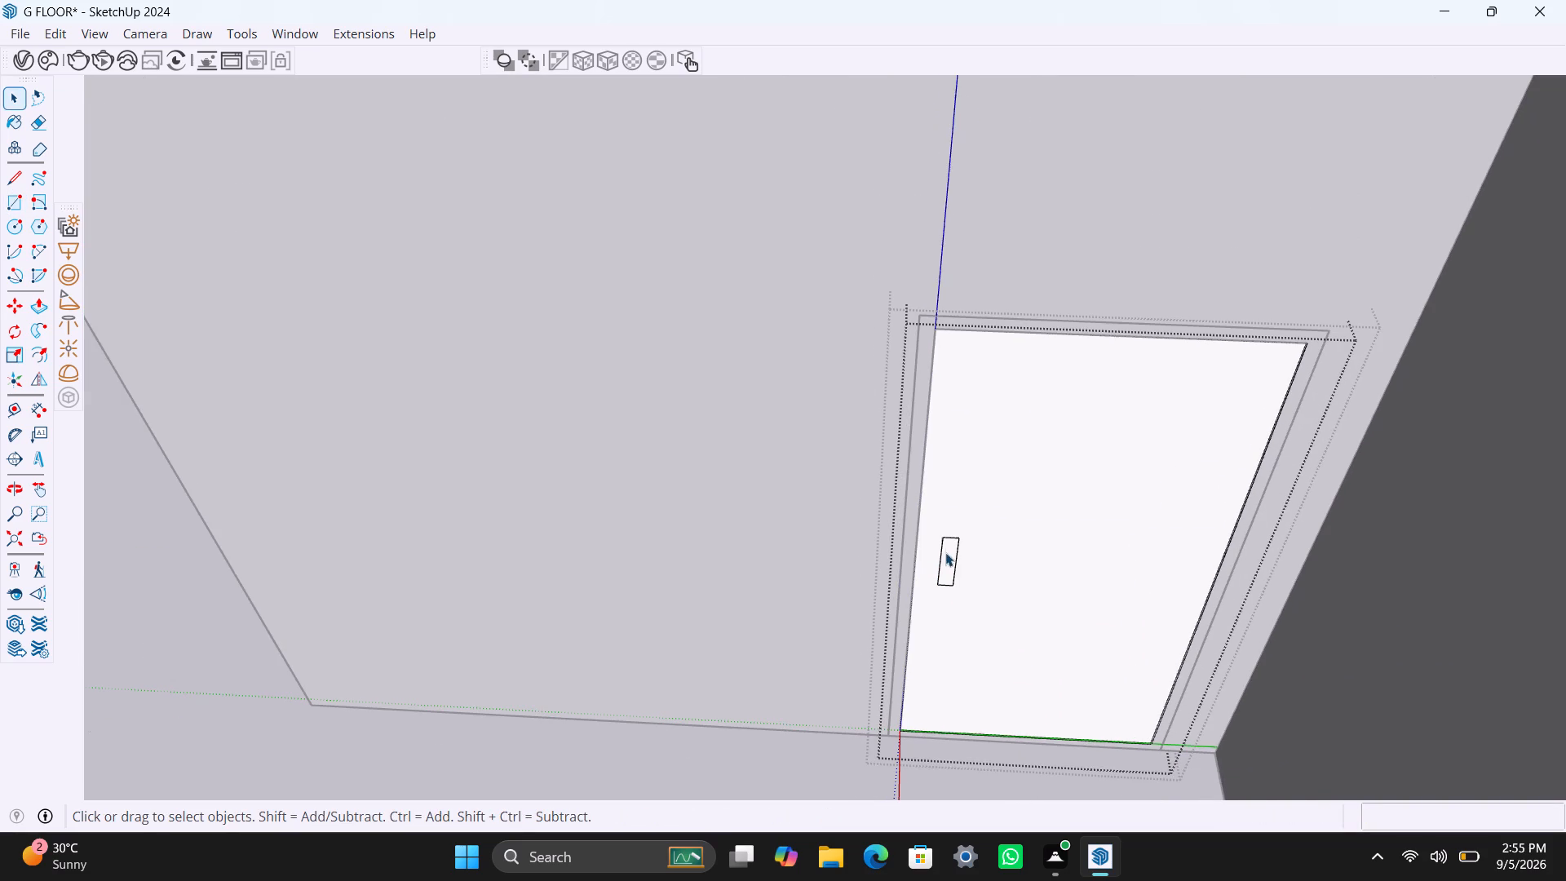
{"action": "left_click", "coordinate": [958, 563]}
{"action": "double_click", "coordinate": [950, 566]}
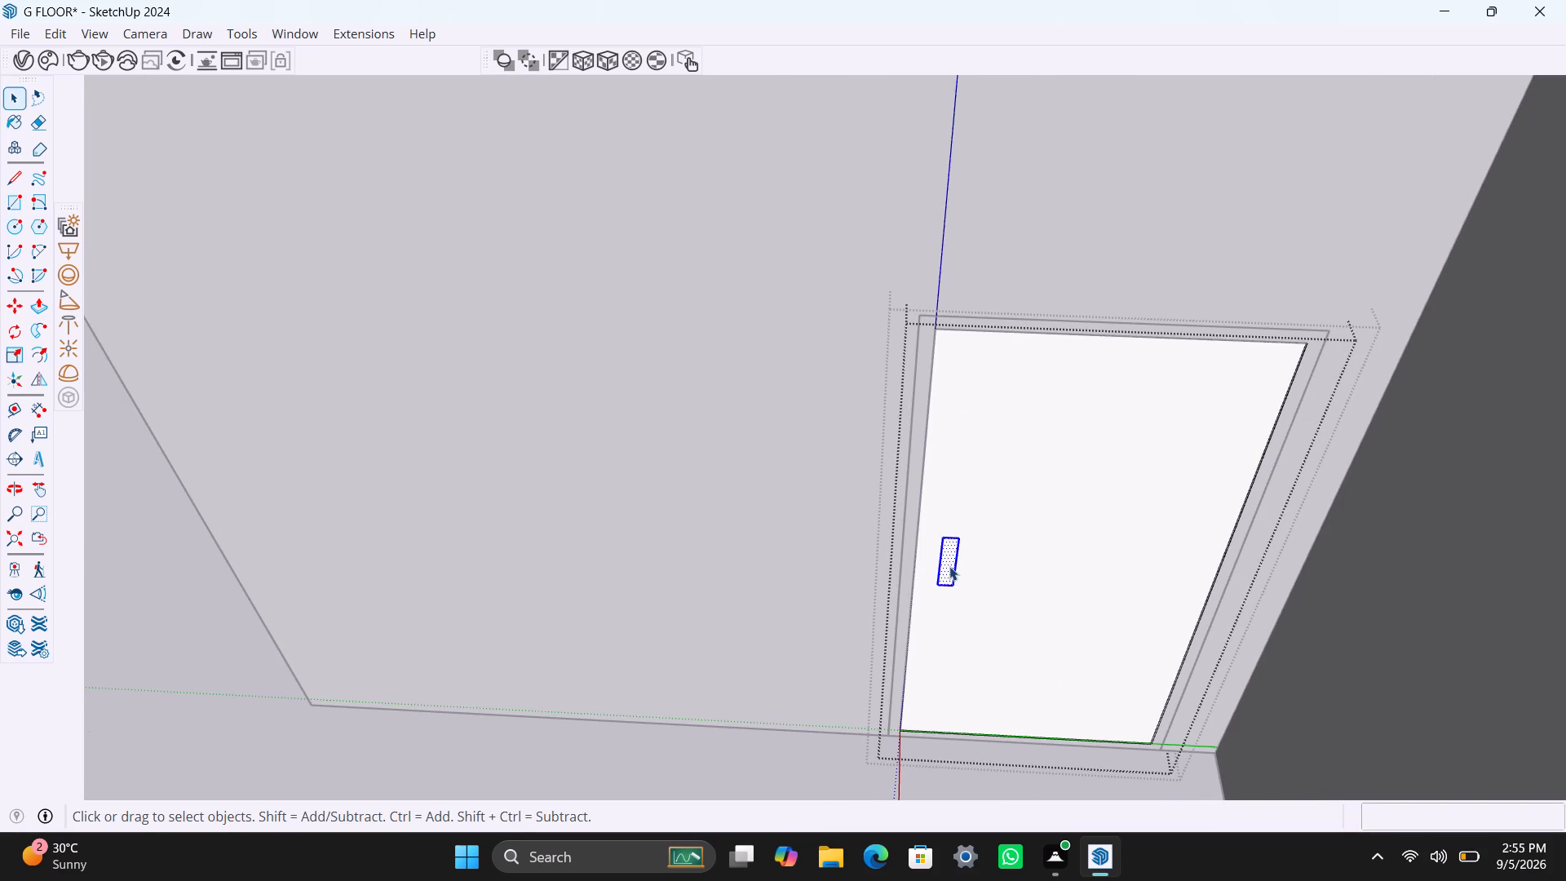
{"action": "right_click", "coordinate": [937, 565]}
{"action": "left_click", "coordinate": [1002, 281]}
Inside the handle group, extrude its face slightly outward from the door panel and exit all the nested groups.
{"action": "scroll", "coordinate": [945, 566], "scroll_direction": "up", "scroll_amount": 4}
{"action": "double_click", "coordinate": [945, 561]}
{"action": "left_click", "coordinate": [945, 556]}
{"action": "left_click", "coordinate": [945, 557]}
{"action": "key", "text": "p"}
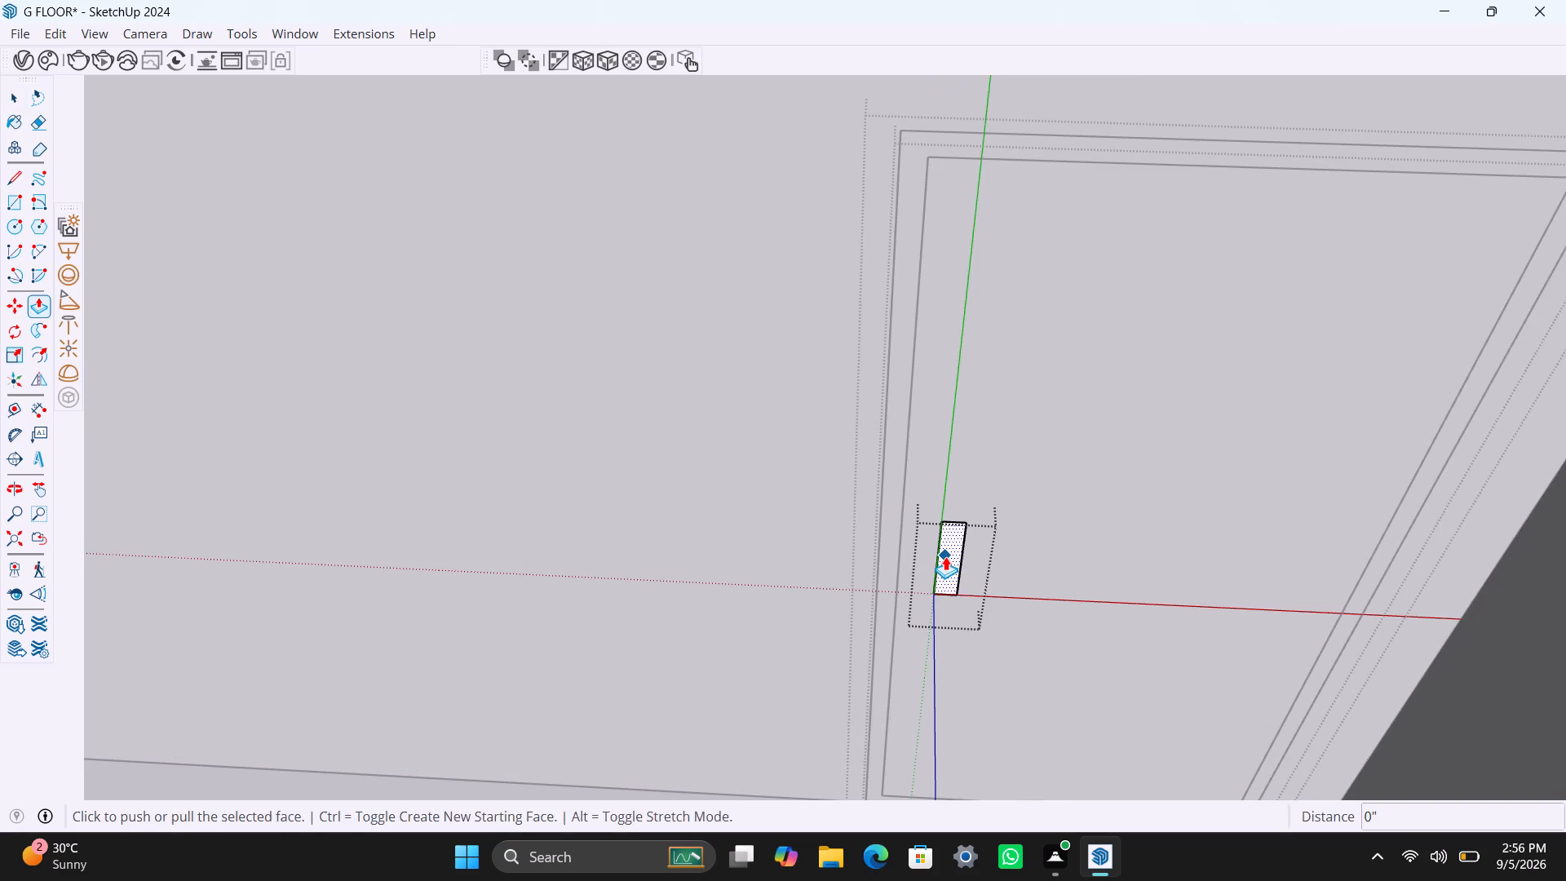
{"action": "left_click", "coordinate": [945, 556]}
{"action": "key", "text": "Escape"}
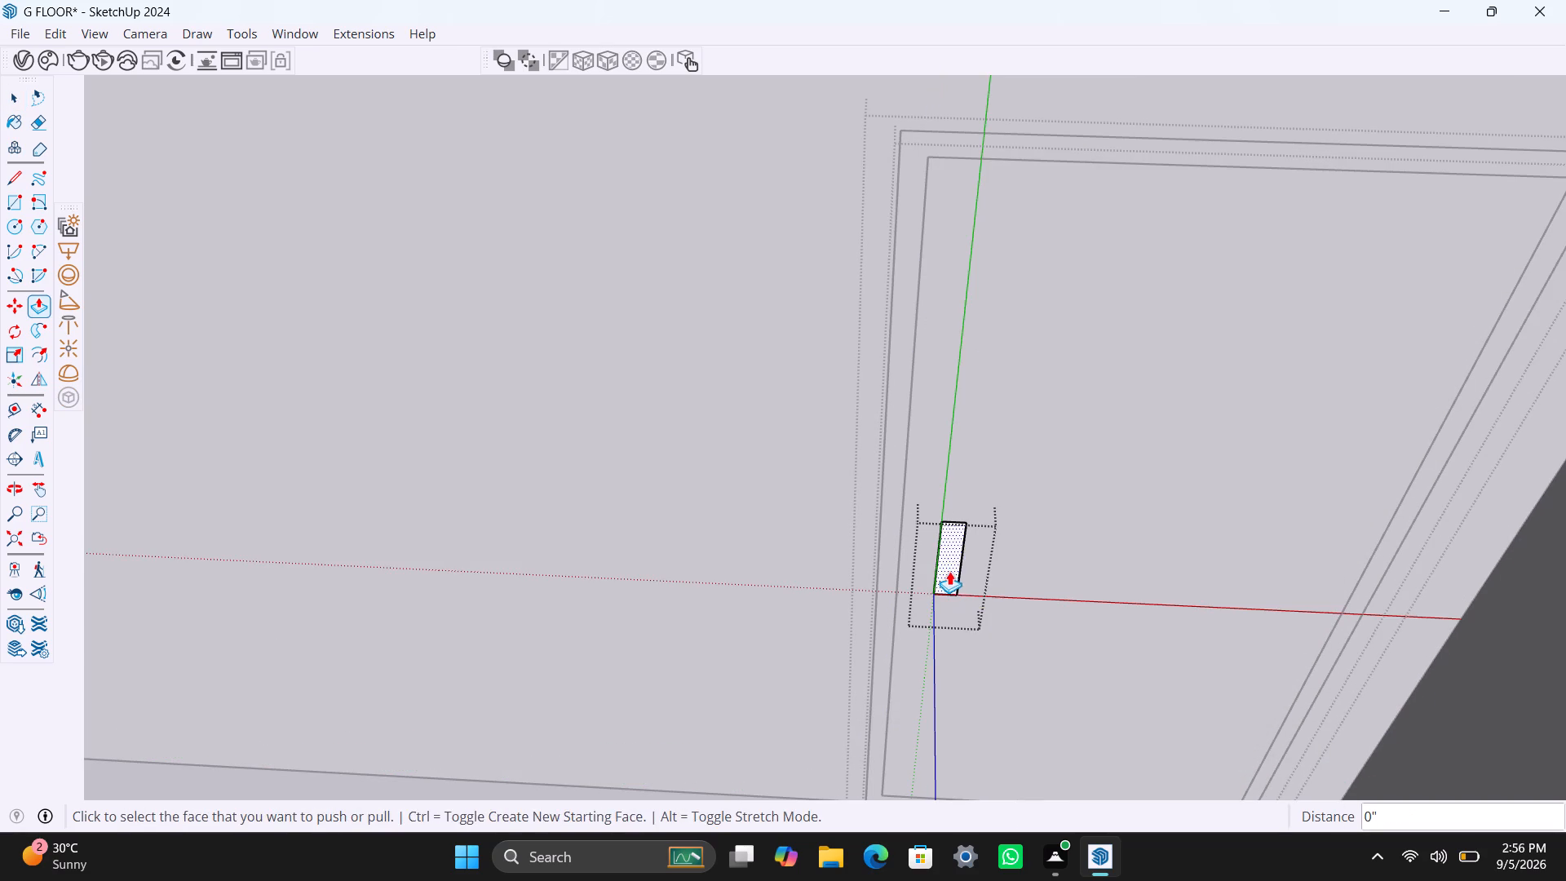
{"action": "left_click", "coordinate": [949, 568]}
{"action": "key", "text": "Escape"}
{"action": "scroll", "coordinate": [949, 569], "scroll_direction": "up", "scroll_amount": 2}
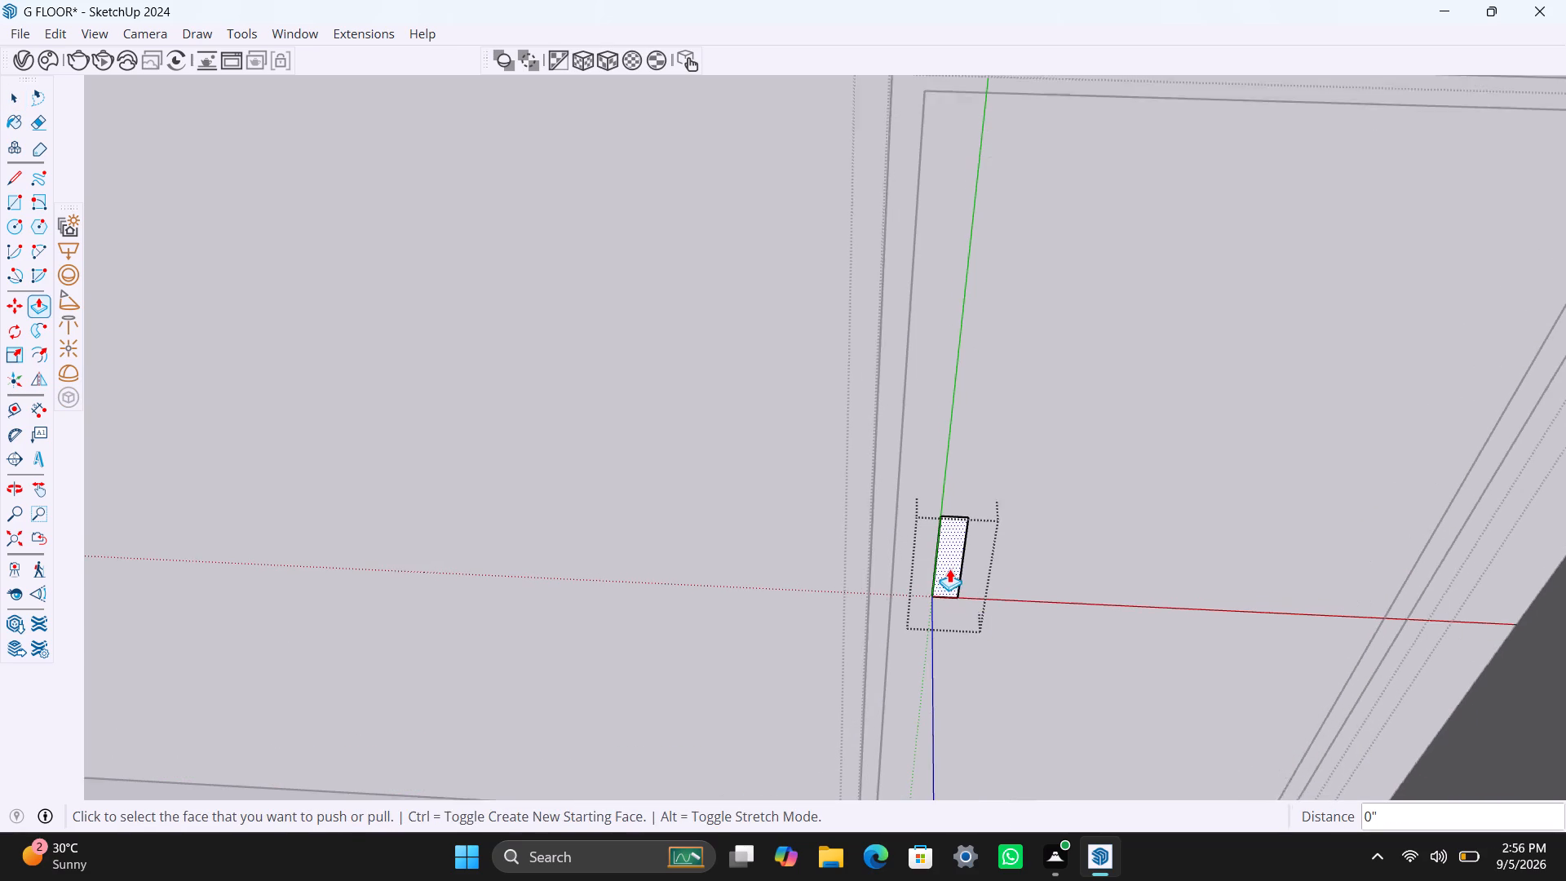
{"action": "left_click", "coordinate": [949, 559]}
{"action": "left_click", "coordinate": [950, 568]}
{"action": "left_click", "coordinate": [1076, 503]}
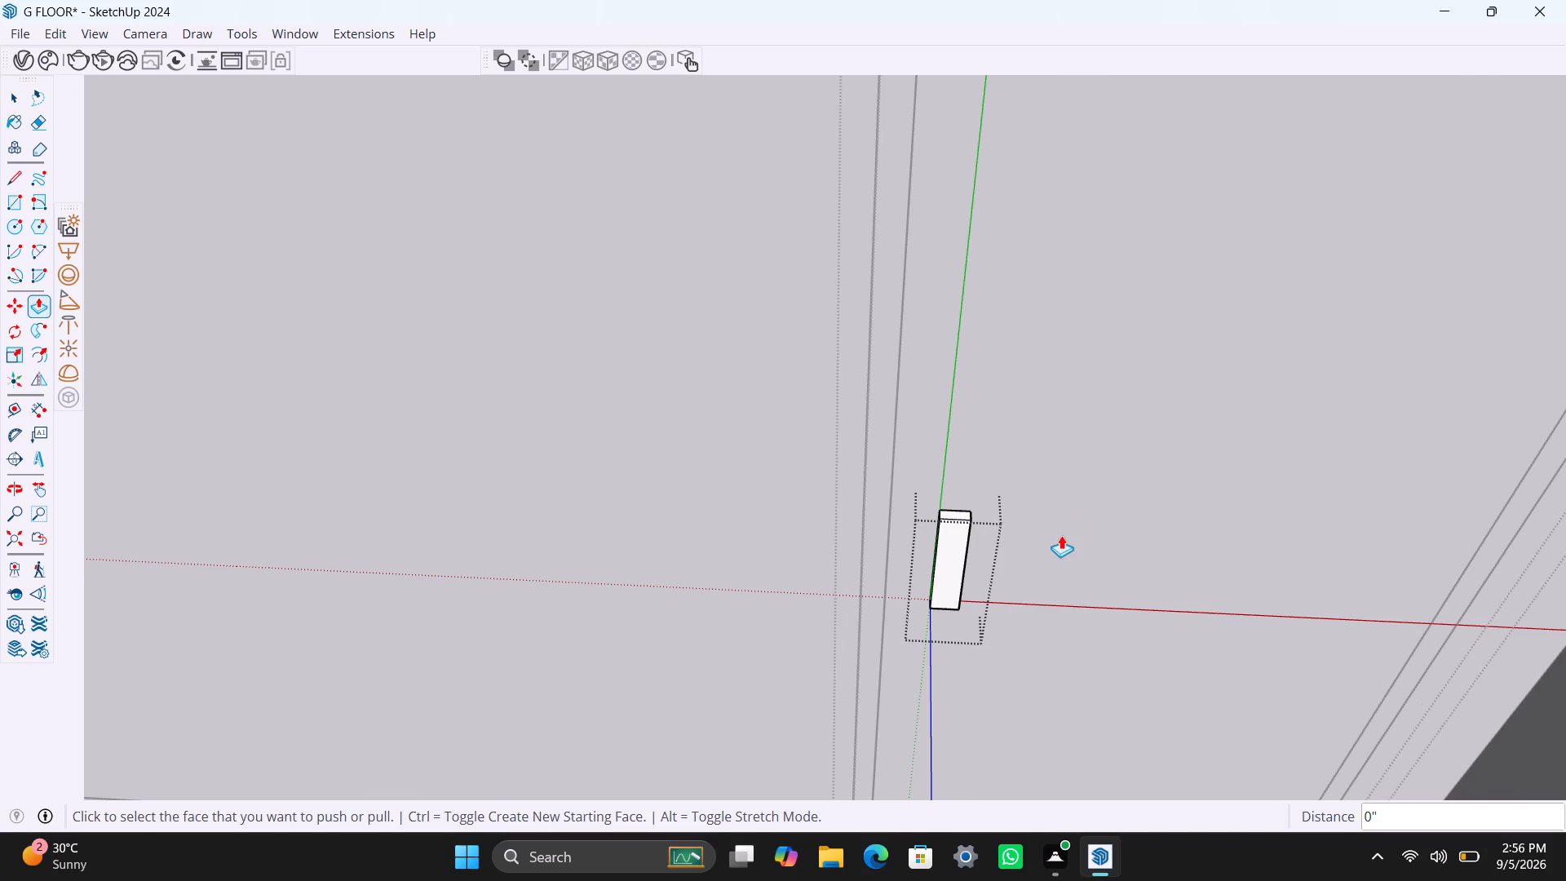
{"action": "key", "text": "space"}
{"action": "left_click", "coordinate": [1046, 469]}
{"action": "scroll", "coordinate": [709, 535], "scroll_direction": "down", "scroll_amount": 11}
{"action": "scroll", "coordinate": [888, 467], "scroll_direction": "down", "scroll_amount": 6}
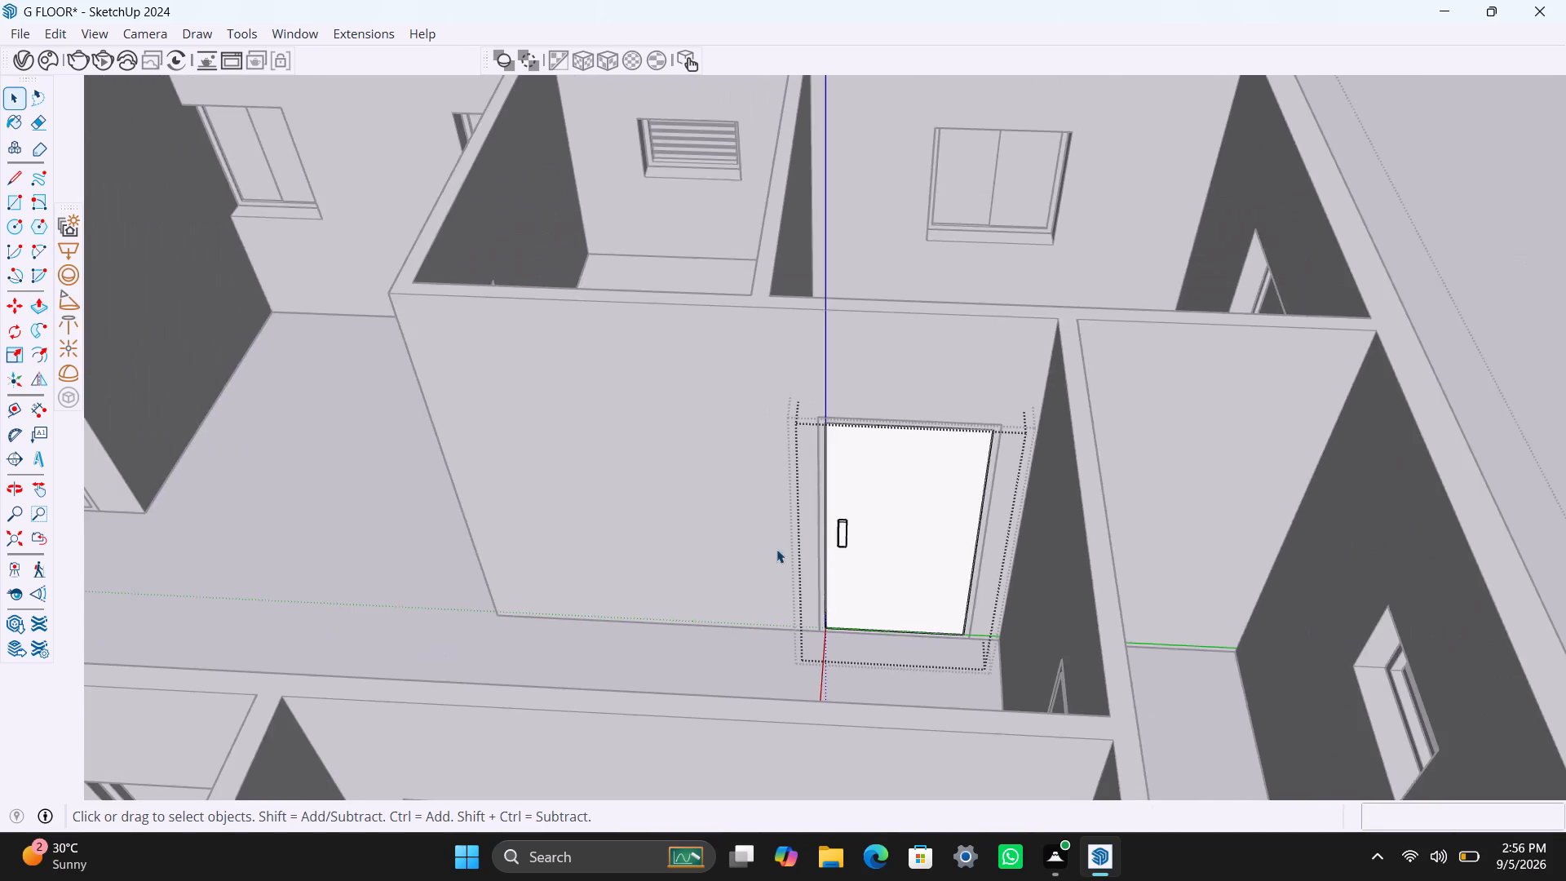
{"action": "scroll", "coordinate": [767, 551], "scroll_direction": "down", "scroll_amount": 9}
{"action": "left_click", "coordinate": [1109, 370]}
{"action": "double_click", "coordinate": [1123, 341]}
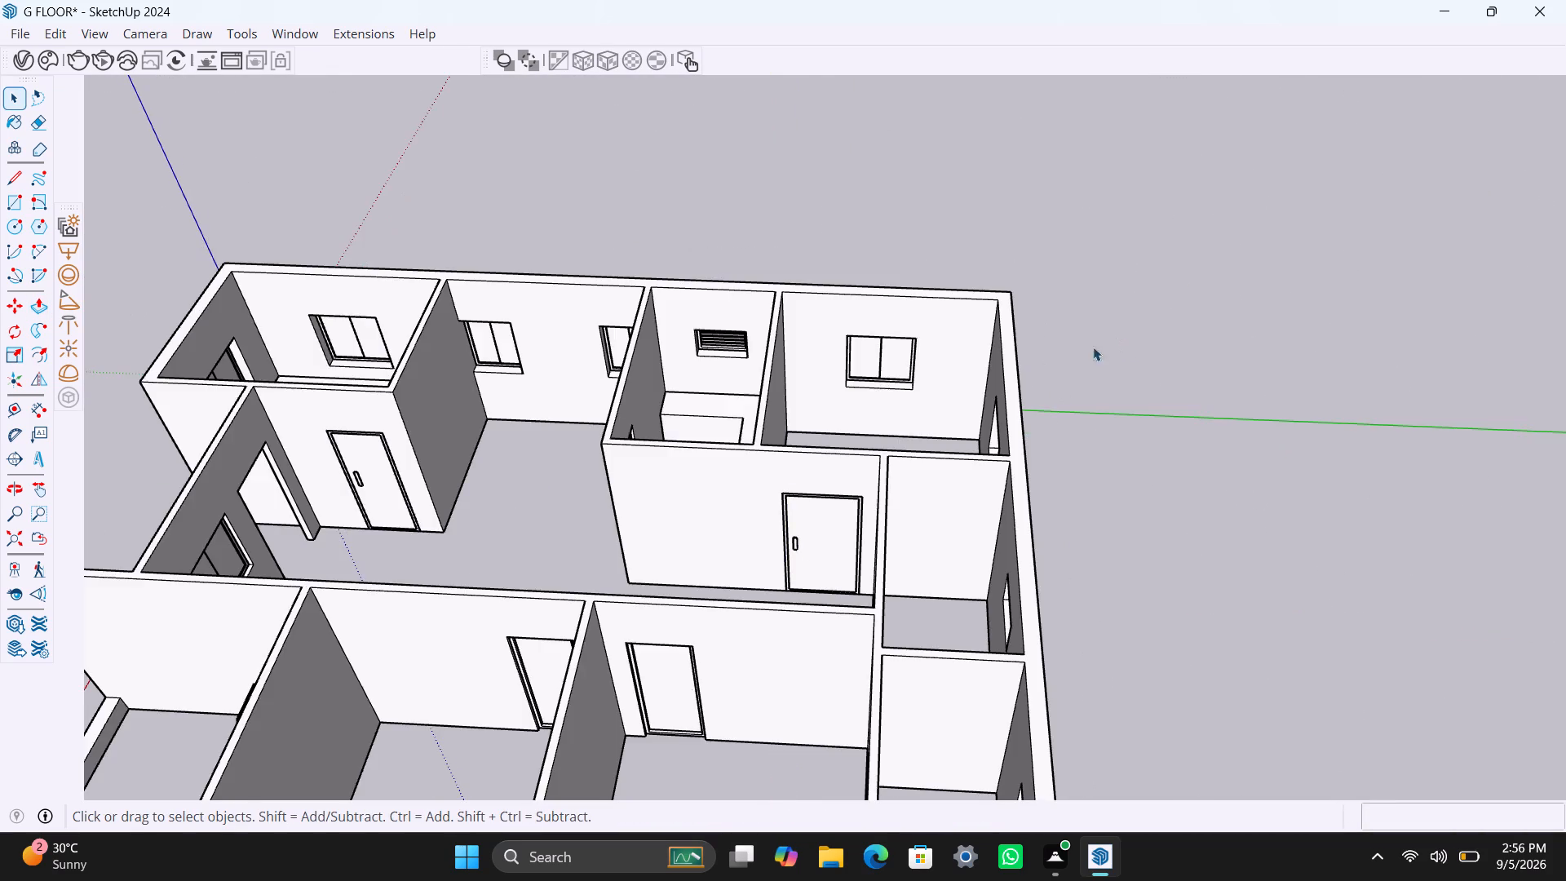
Examine the whole ground floor from several angles to check the doors and find the doorways still open.
{"action": "scroll", "coordinate": [697, 486], "scroll_direction": "down", "scroll_amount": 11}
{"action": "middle_click_drag", "start_coordinate": [604, 667], "coordinate": [1329, 504]}
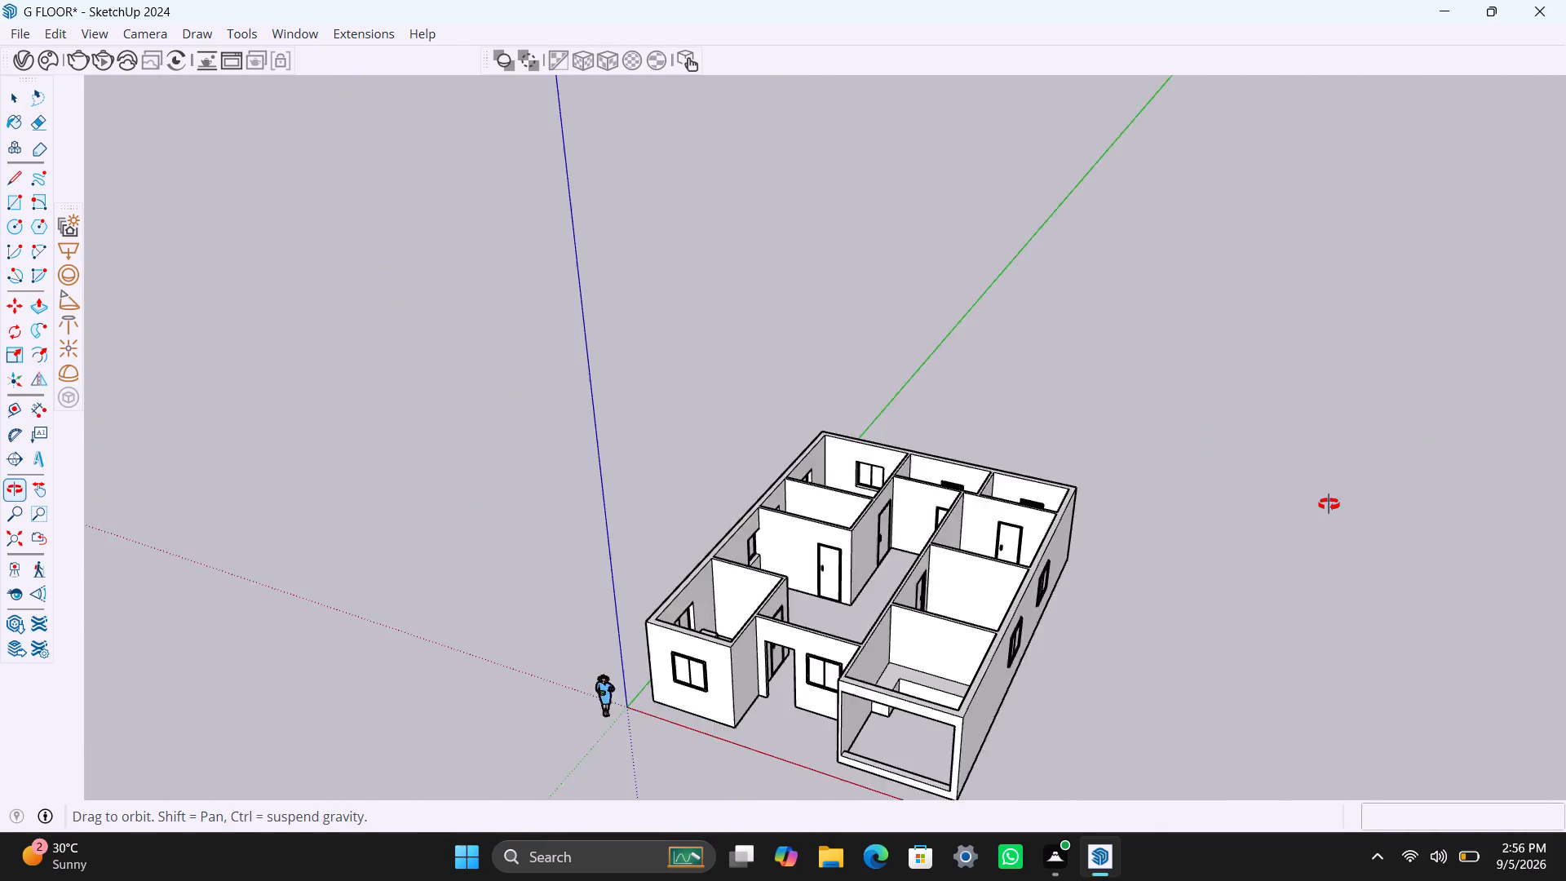
{"action": "middle_click_drag", "start_coordinate": [1329, 504], "coordinate": [1329, 504]}
{"action": "scroll", "coordinate": [983, 536], "scroll_direction": "up", "scroll_amount": 4}
{"action": "scroll", "coordinate": [929, 592], "scroll_direction": "down", "scroll_amount": 9}
{"action": "middle_click_drag", "start_coordinate": [962, 645], "coordinate": [960, 644]}
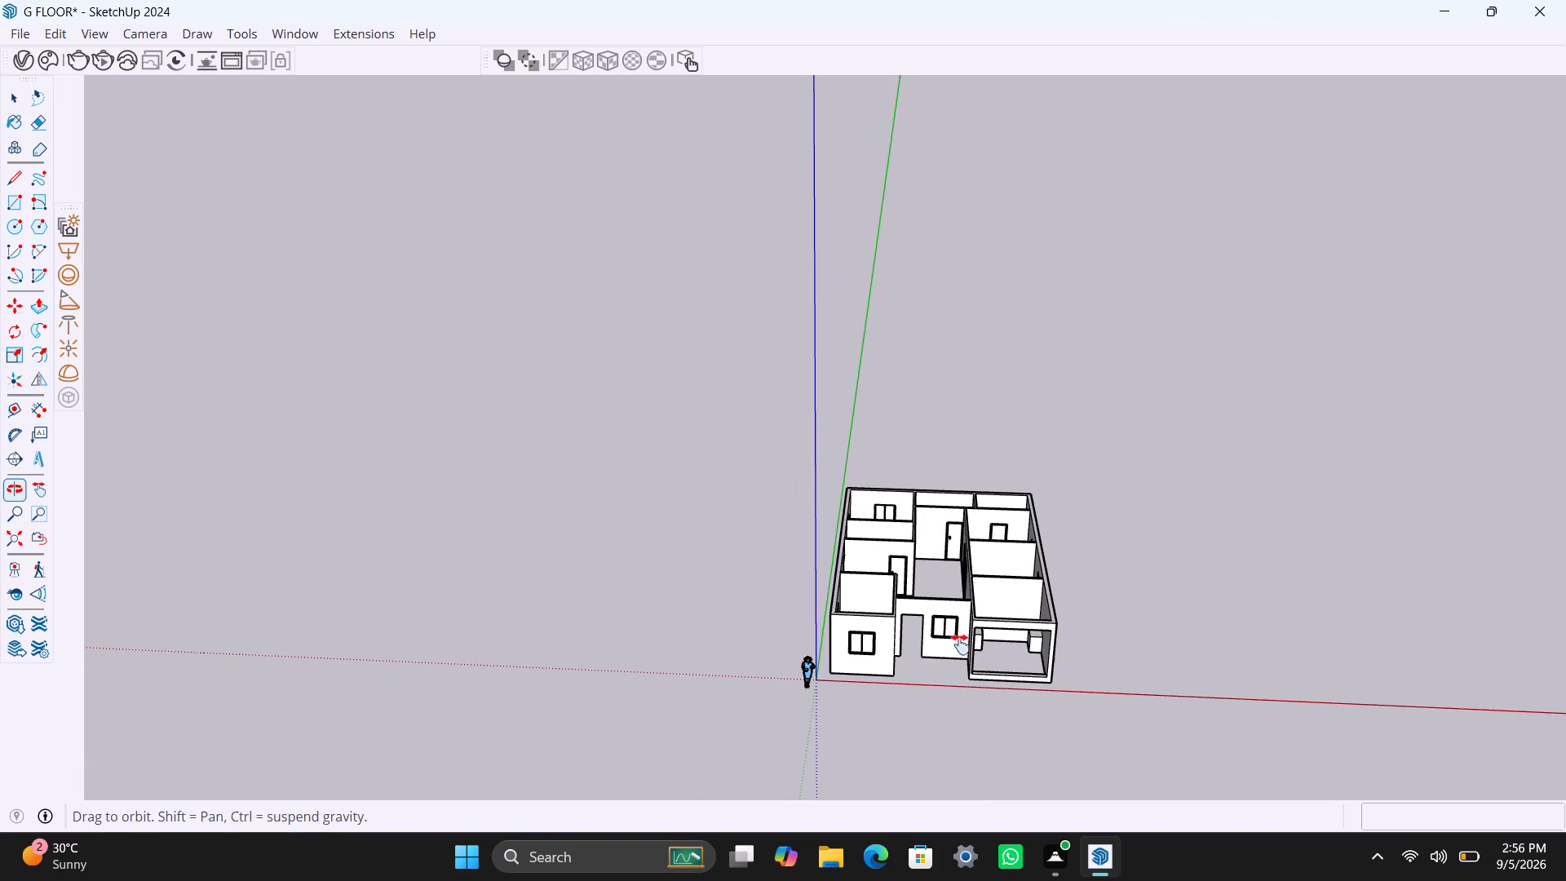
{"action": "middle_click_drag", "start_coordinate": [960, 644], "coordinate": [969, 514]}
{"action": "scroll", "coordinate": [947, 457], "scroll_direction": "up", "scroll_amount": 4}
{"action": "middle_click_drag", "start_coordinate": [947, 459], "coordinate": [933, 806]}
{"action": "scroll", "coordinate": [927, 499], "scroll_direction": "up", "scroll_amount": 3}
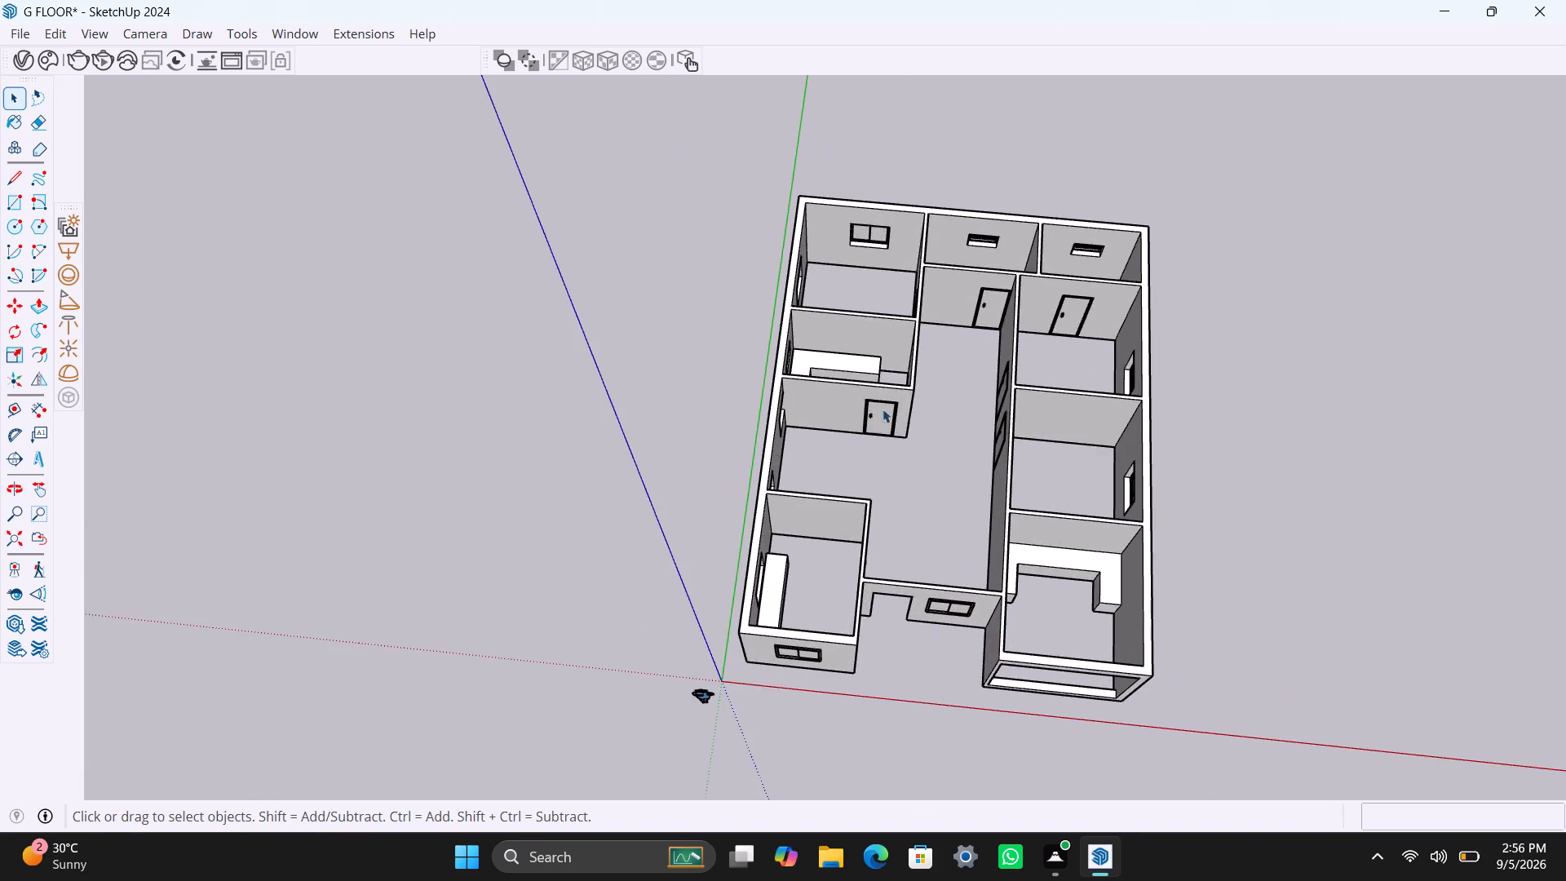
{"action": "middle_click_drag", "start_coordinate": [889, 428], "coordinate": [664, 303]}
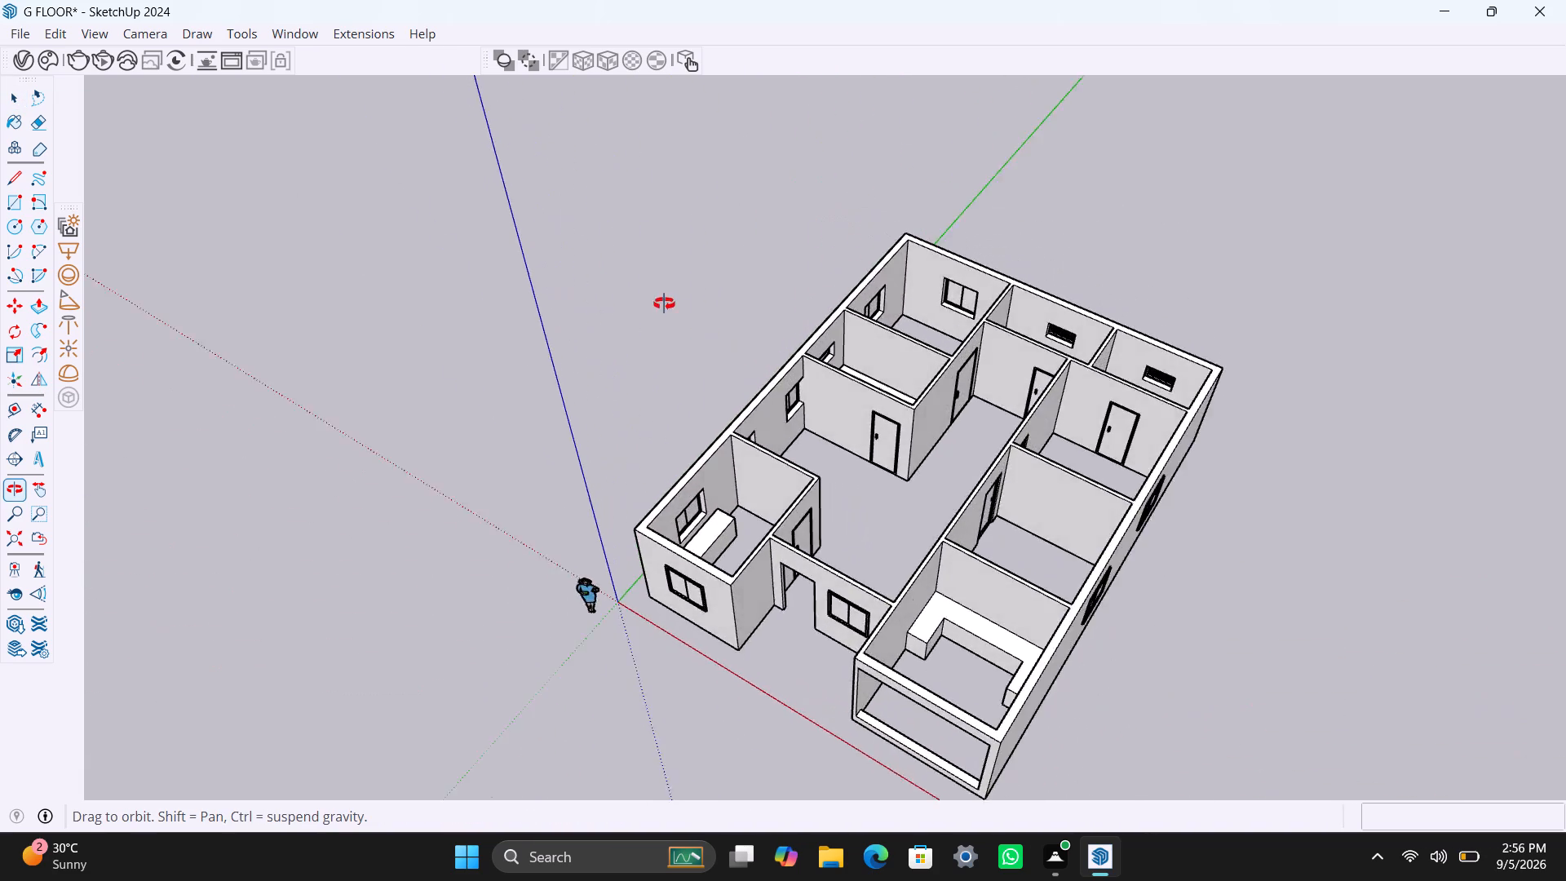
{"action": "middle_click_drag", "start_coordinate": [664, 303], "coordinate": [958, 250]}
{"action": "scroll", "coordinate": [1024, 612], "scroll_direction": "up", "scroll_amount": 2}
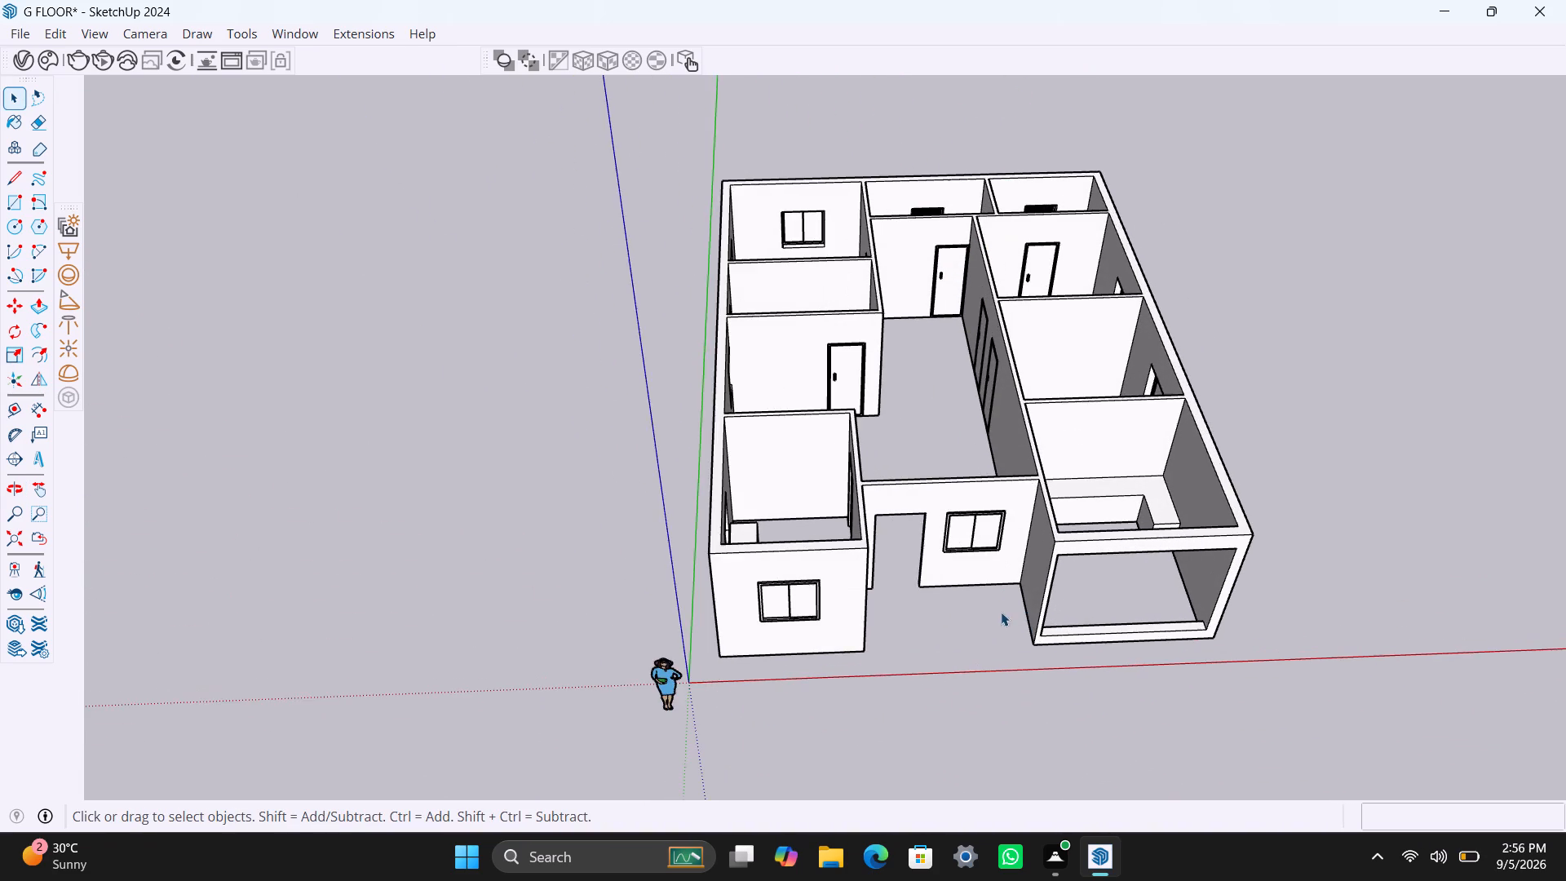
{"action": "scroll", "coordinate": [989, 616], "scroll_direction": "down", "scroll_amount": 2}
Save the model.
{"action": "key", "text": "ctrl+s"}
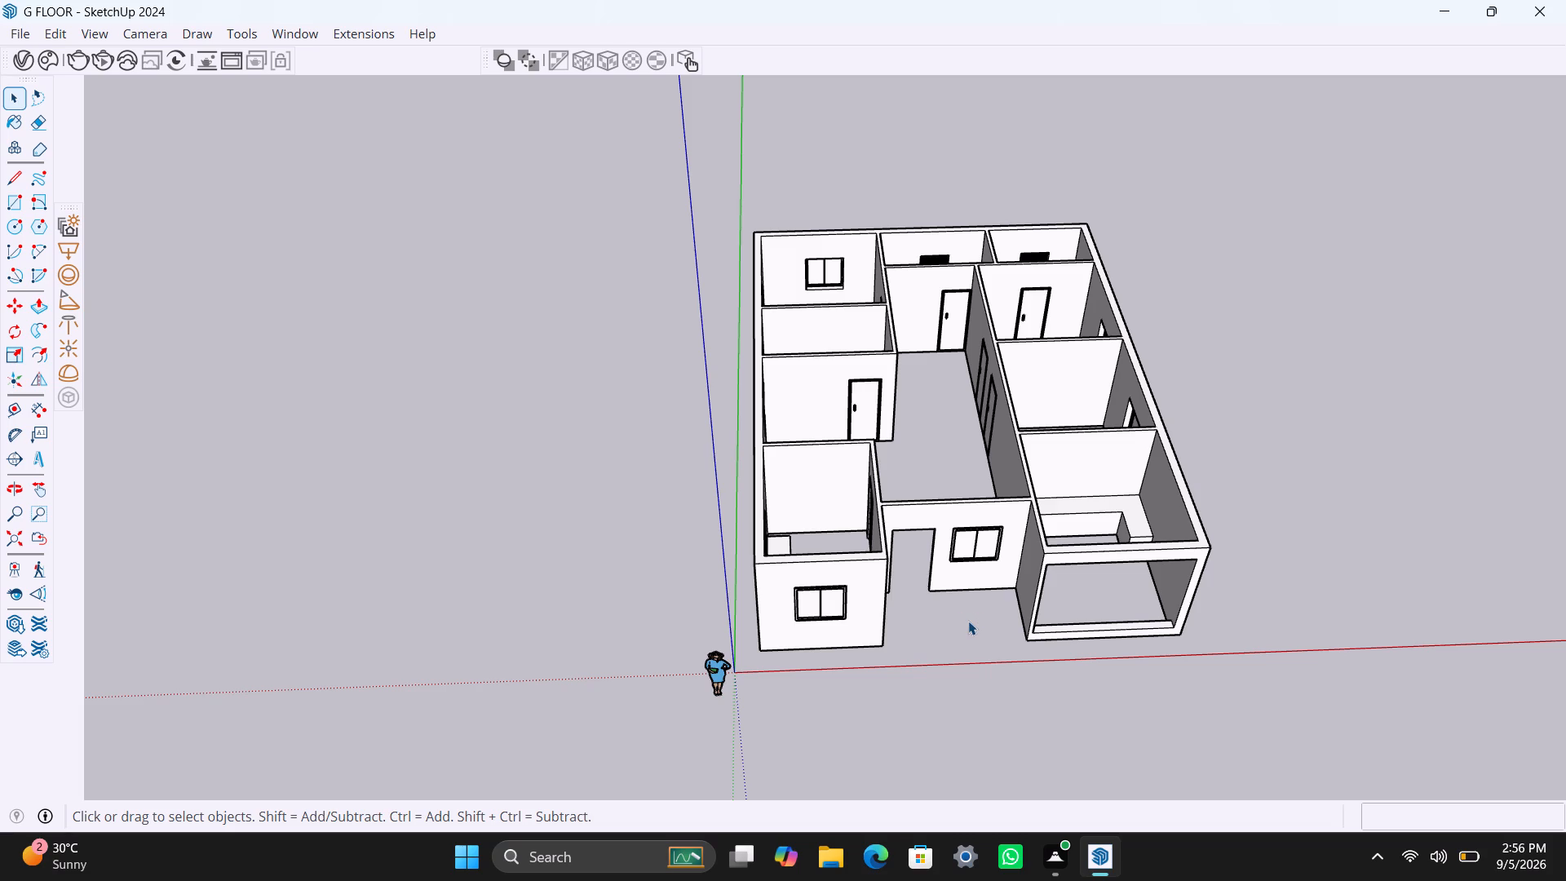
Draw a rectangle filling the open front entrance doorway beside the two-pane window and group it.
{"action": "scroll", "coordinate": [900, 718], "scroll_direction": "down", "scroll_amount": 3}
{"action": "scroll", "coordinate": [921, 663], "scroll_direction": "up", "scroll_amount": 4}
{"action": "middle_click_drag", "start_coordinate": [907, 612], "coordinate": [866, 575]}
{"action": "scroll", "coordinate": [860, 555], "scroll_direction": "up", "scroll_amount": 5}
{"action": "key", "text": "r"}
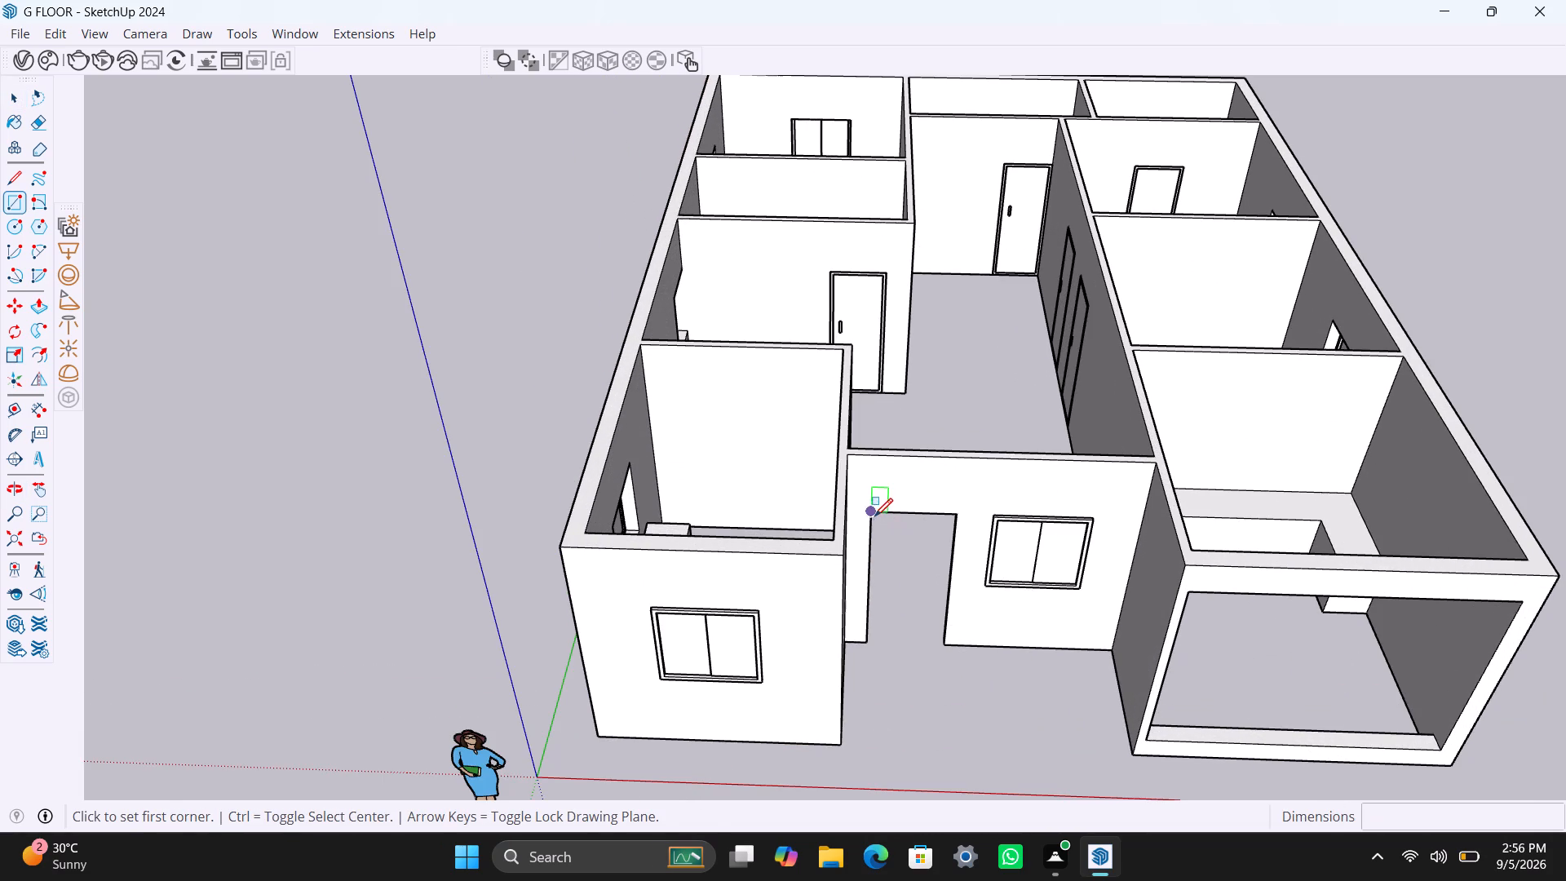
{"action": "left_click", "coordinate": [874, 516]}
{"action": "left_click", "coordinate": [948, 644]}
{"action": "key", "text": "space"}
{"action": "double_click", "coordinate": [921, 586]}
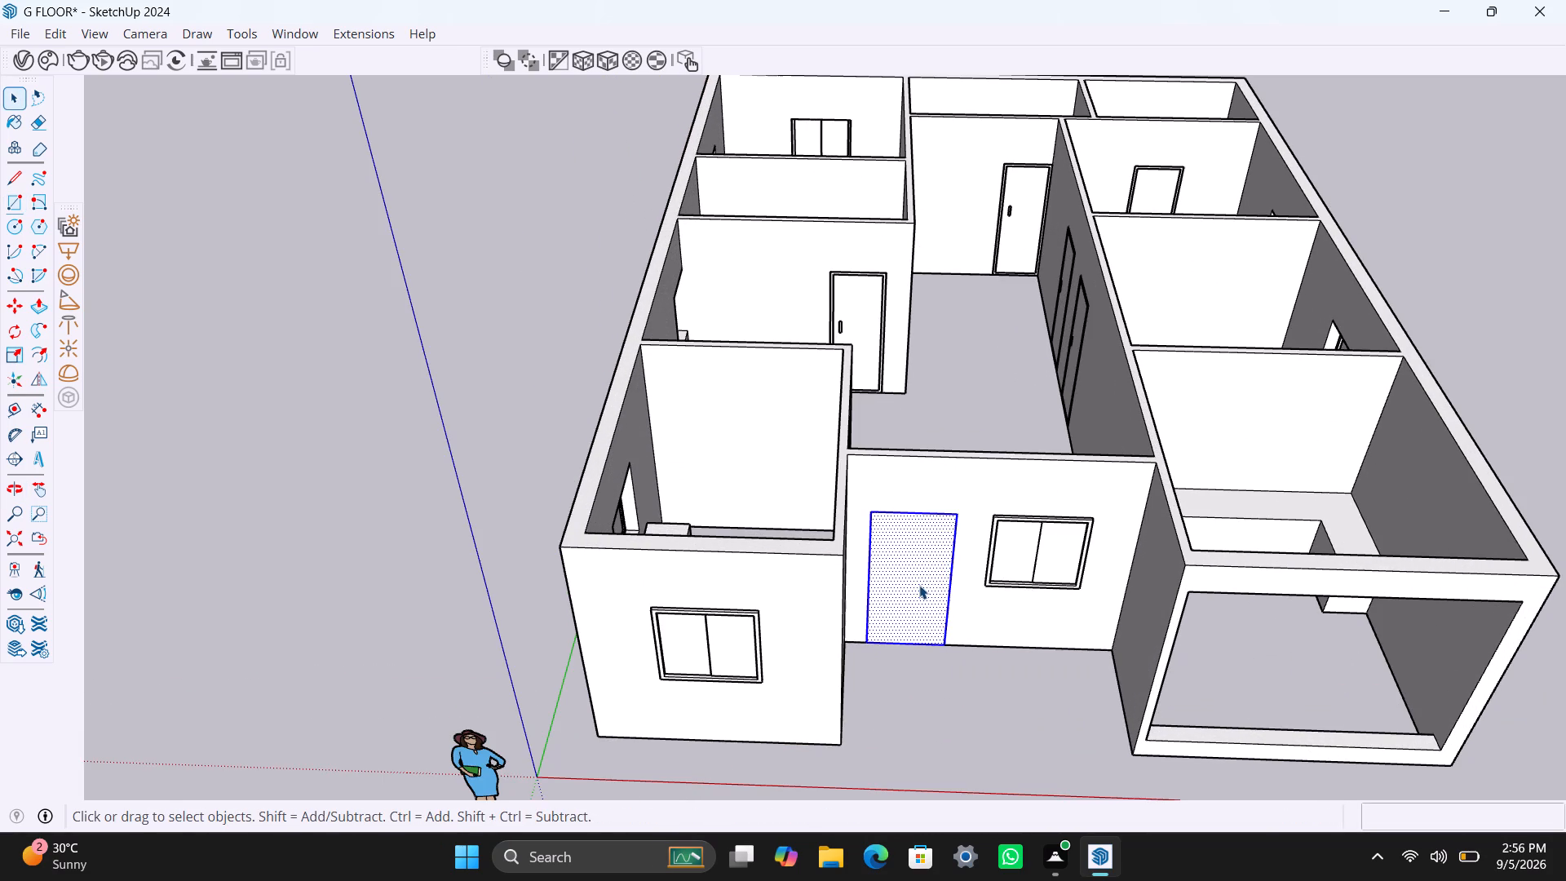
{"action": "right_click", "coordinate": [918, 585]}
{"action": "left_click", "coordinate": [989, 322]}
Inside the front entrance group, offset the rectangle's edges inward by 2" and delete the inner face to leave a frame.
{"action": "double_click", "coordinate": [913, 561]}
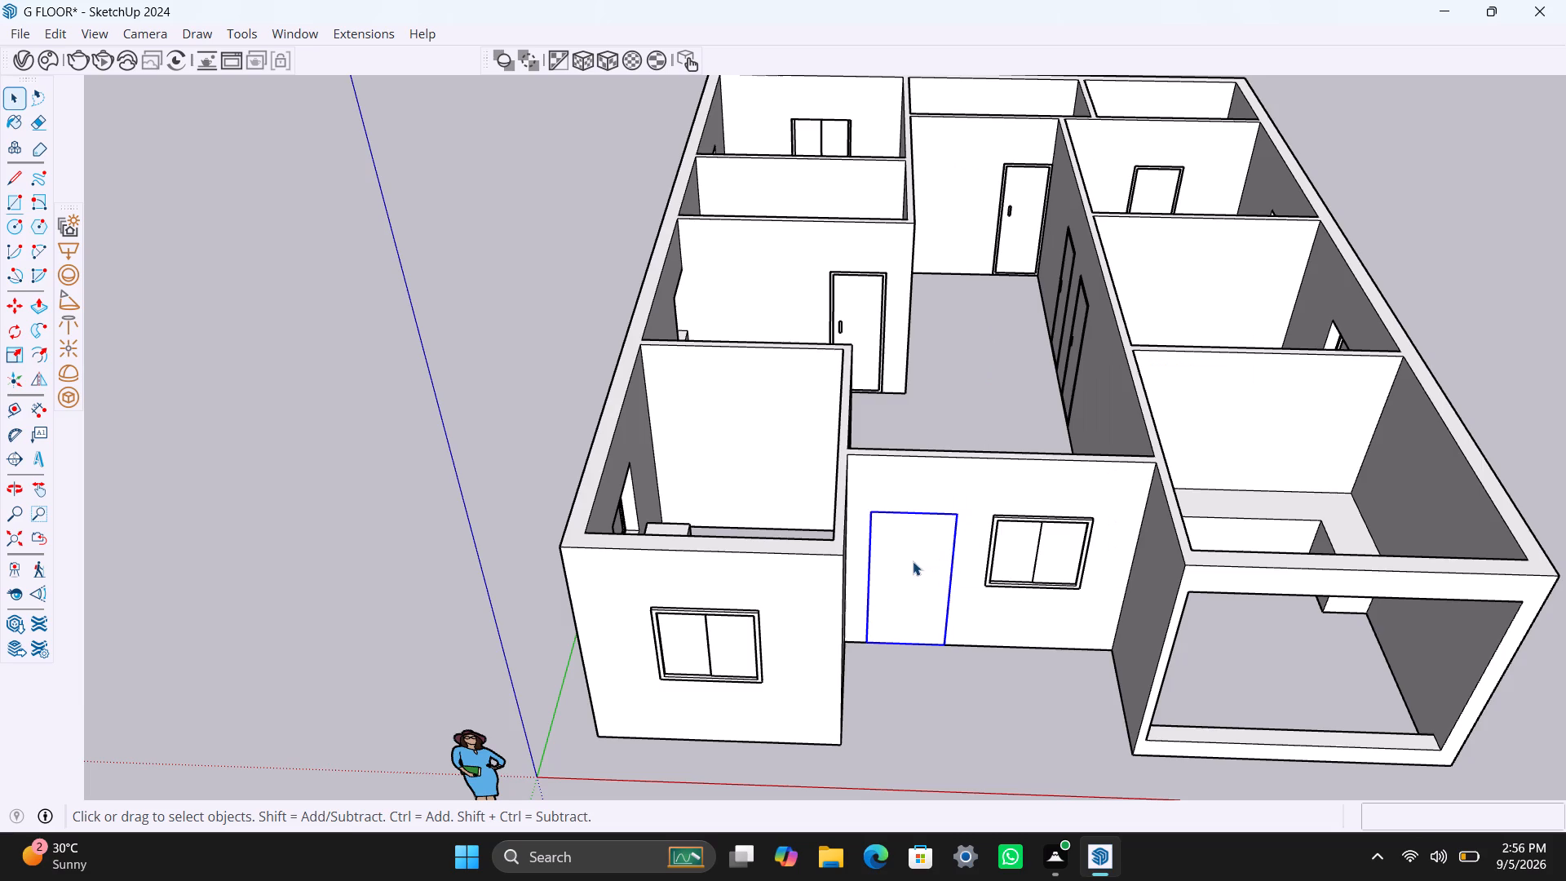
{"action": "left_click", "coordinate": [909, 557]}
{"action": "key", "text": "f"}
{"action": "left_click", "coordinate": [876, 543]}
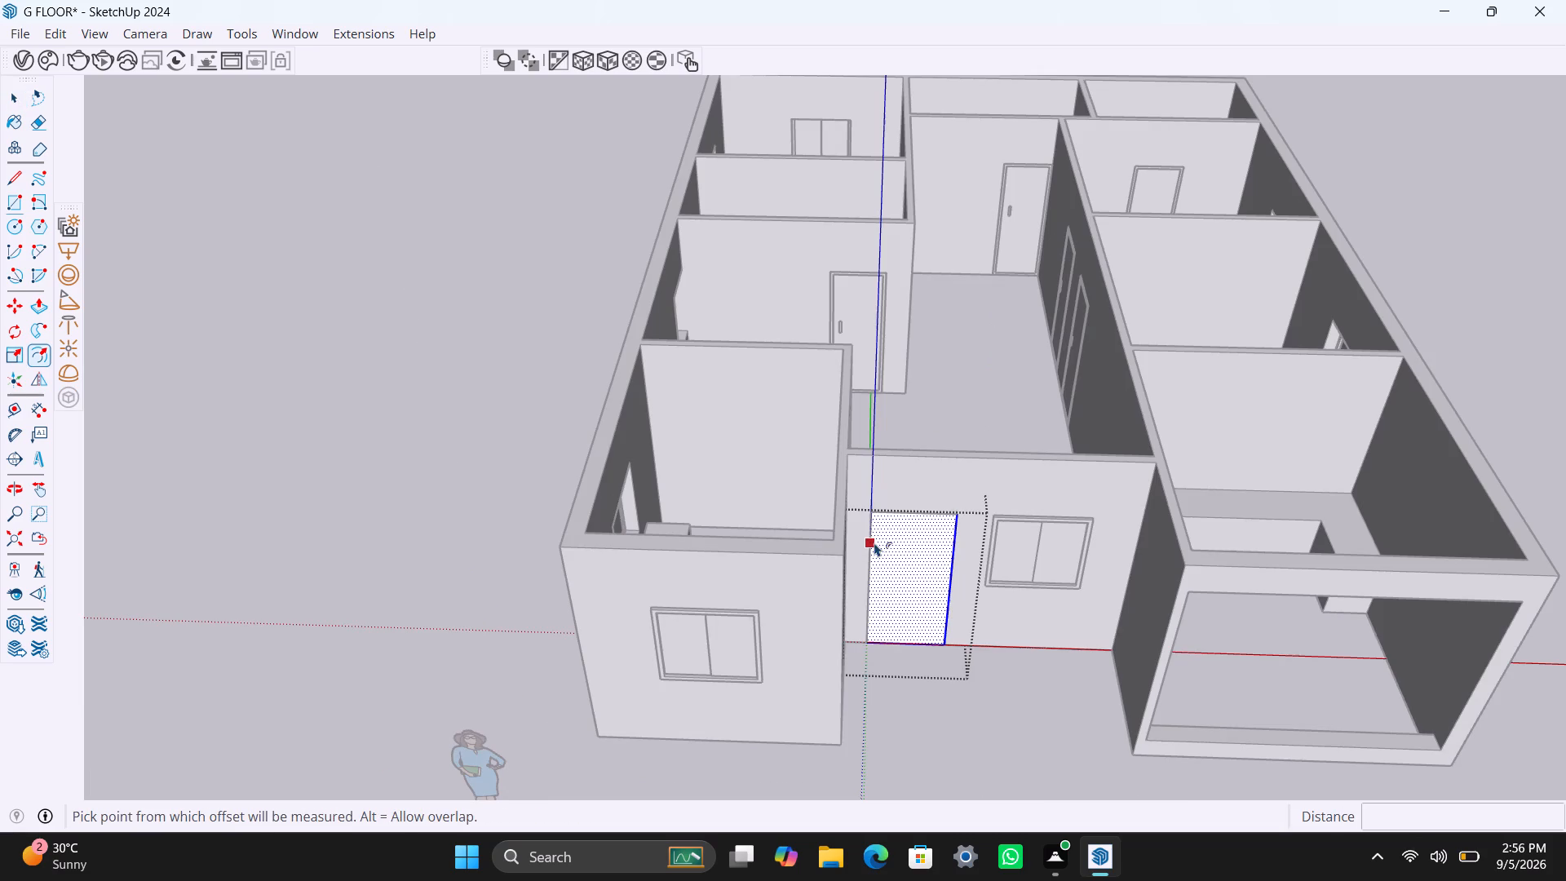
{"action": "type", "text": "2\""}
{"action": "key", "text": "Return"}
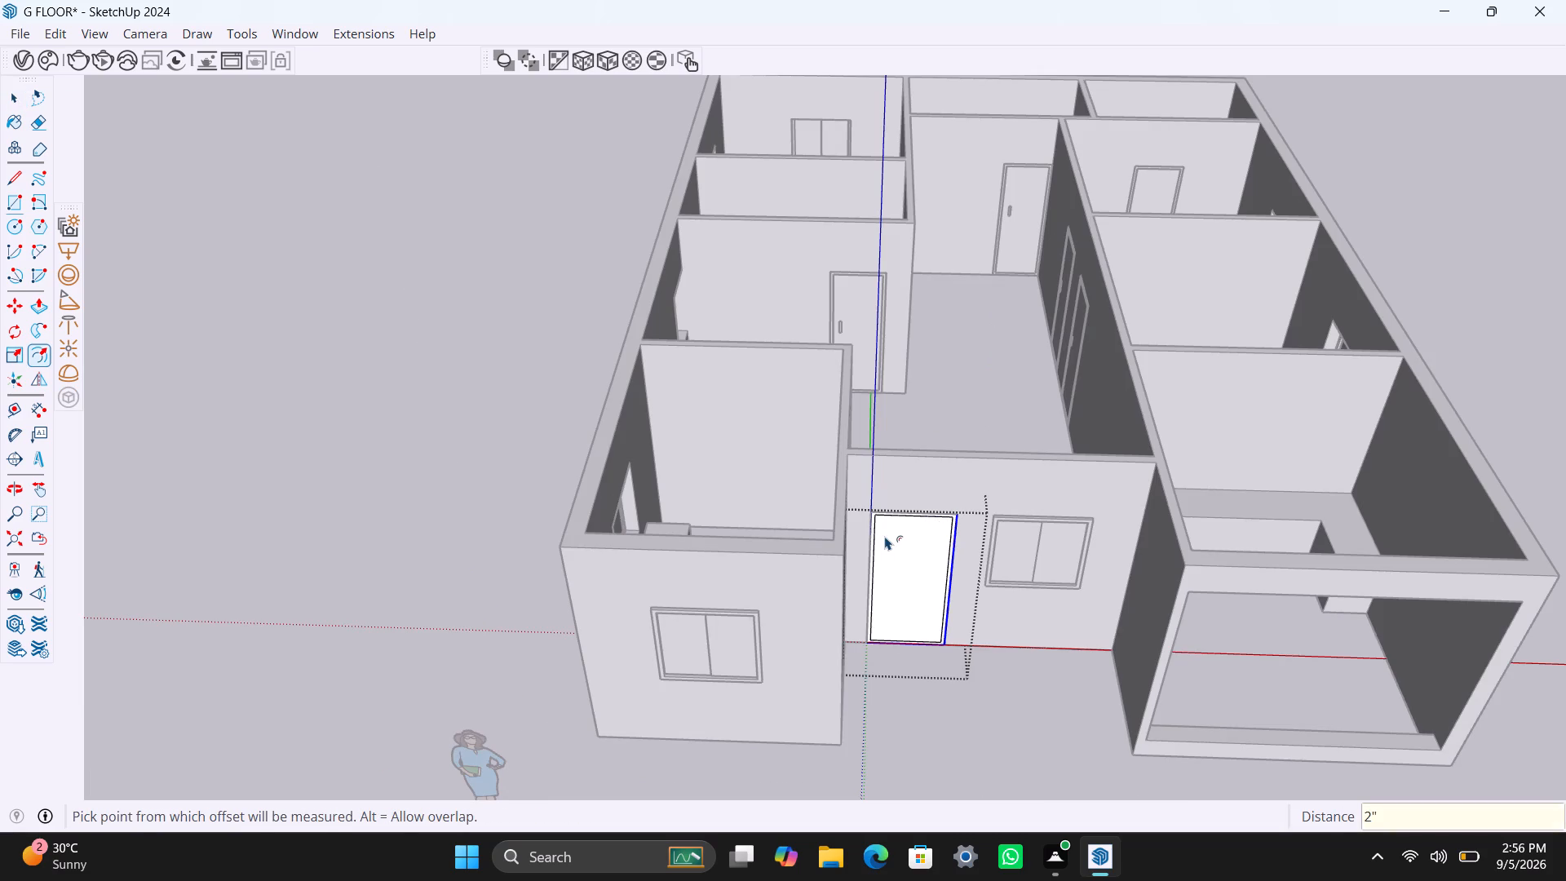
{"action": "key", "text": "space"}
{"action": "scroll", "coordinate": [865, 568], "scroll_direction": "up", "scroll_amount": 7}
{"action": "left_click", "coordinate": [905, 560]}
{"action": "key", "text": "Delete"}
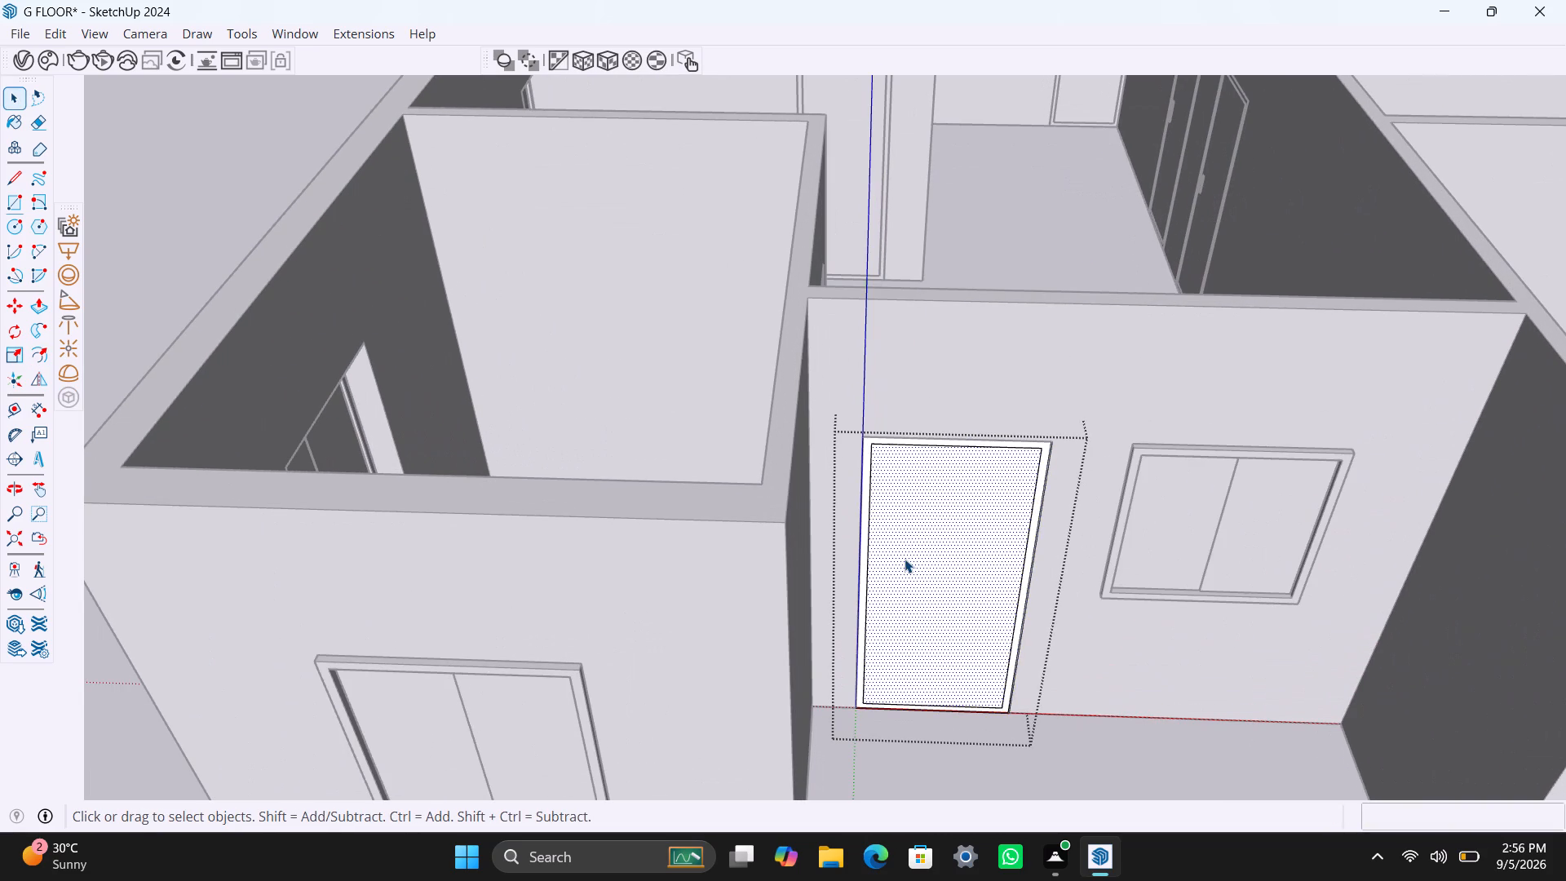
Extrude the front entrance's frame face by 2.5".
{"action": "scroll", "coordinate": [888, 576], "scroll_direction": "up", "scroll_amount": 5}
{"action": "left_click", "coordinate": [867, 520]}
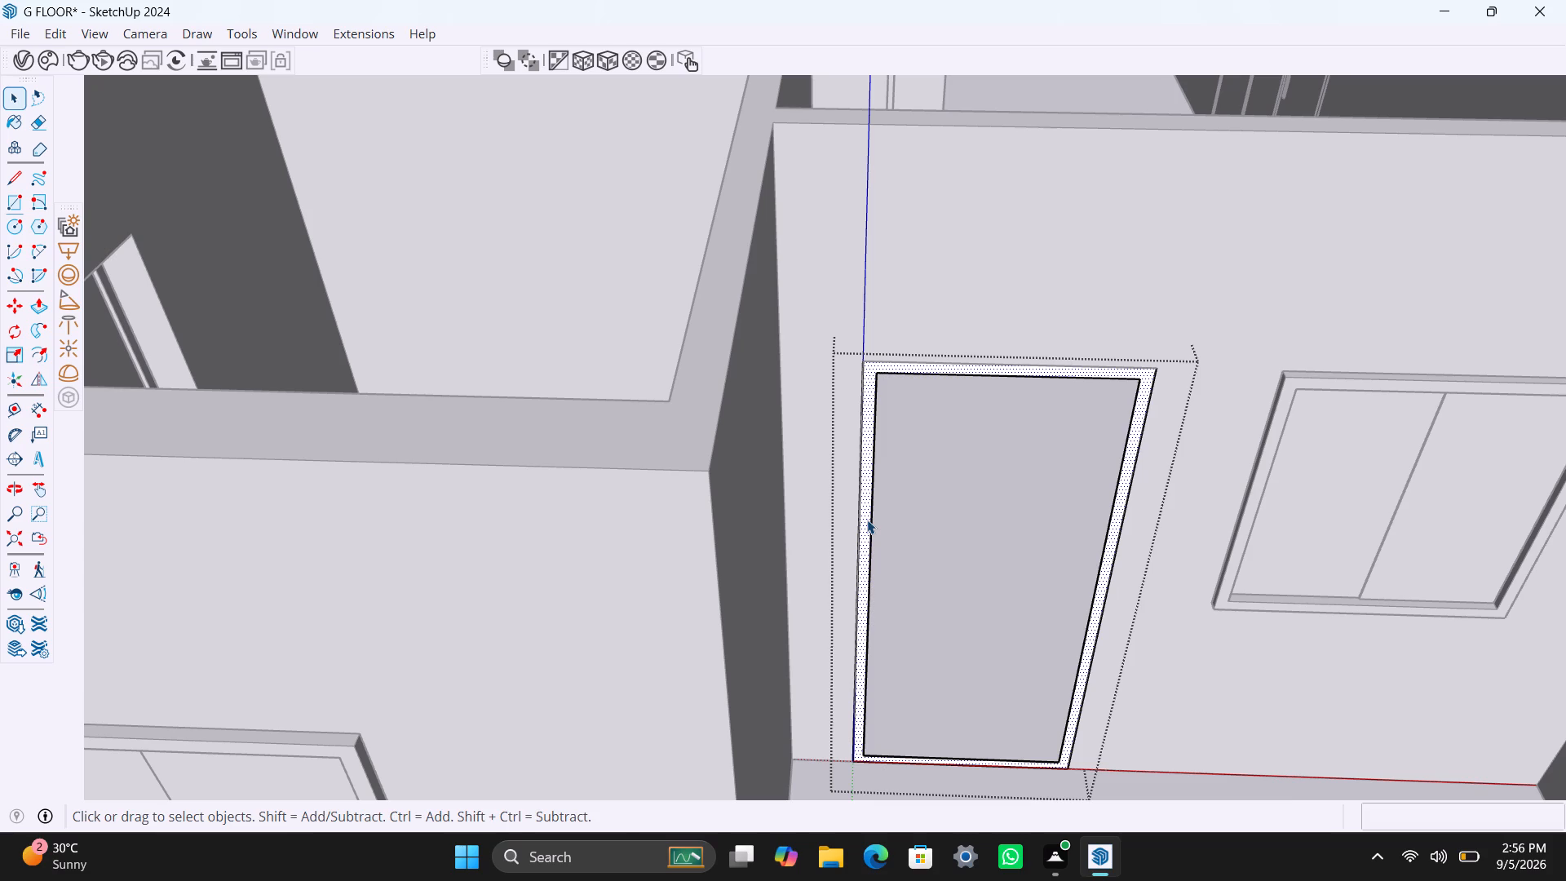
{"action": "key", "text": "p"}
{"action": "left_click", "coordinate": [866, 520]}
{"action": "type", "text": "2.5\""}
{"action": "key", "text": "Return"}
{"action": "key", "text": "space"}
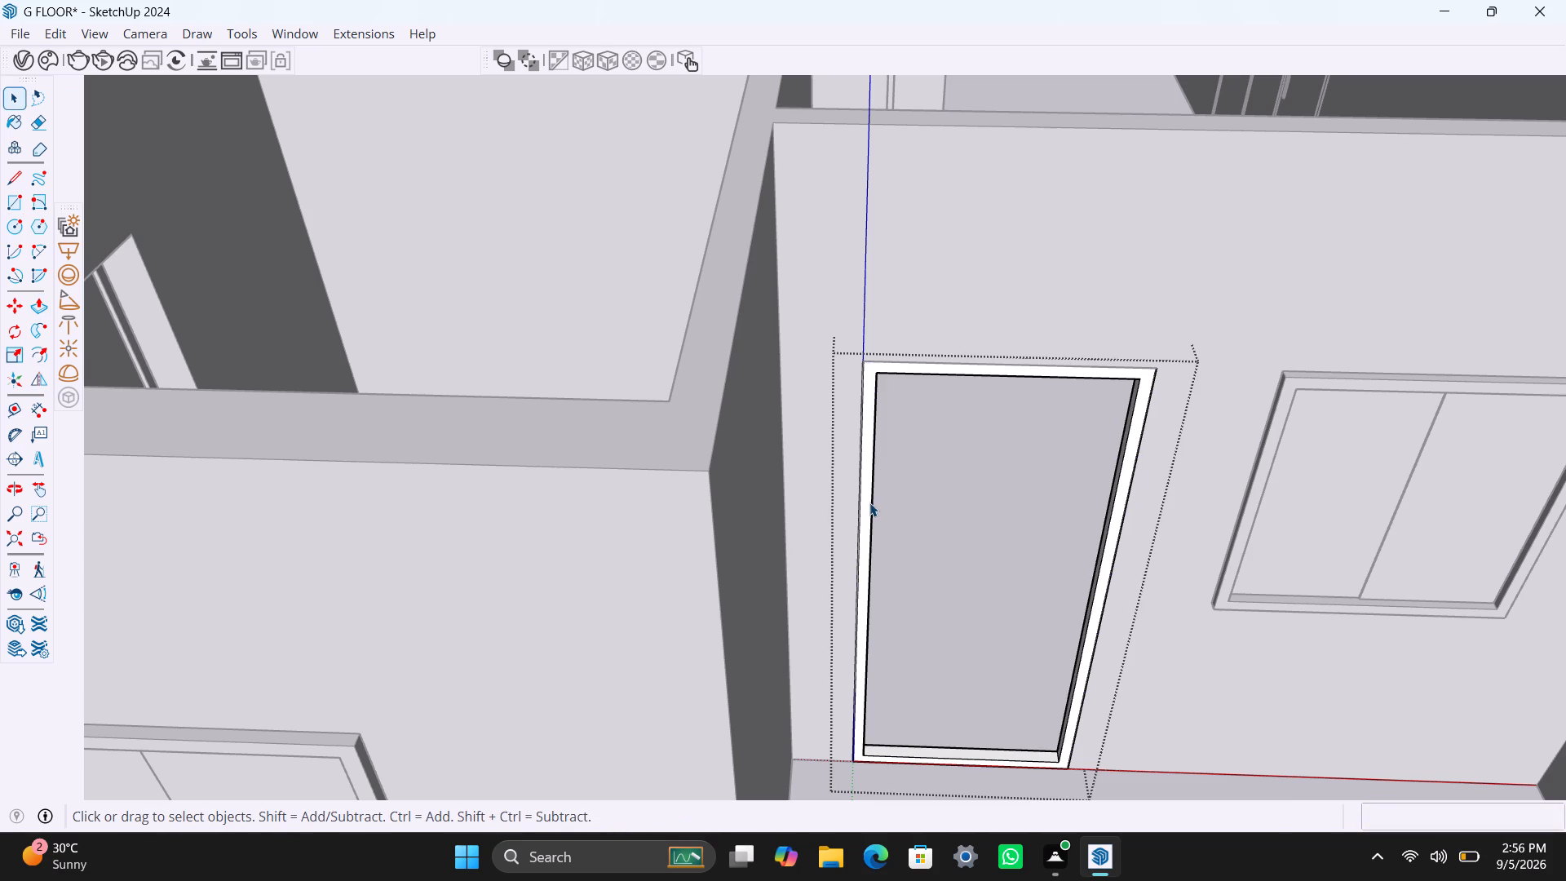
Draw a rectangle filling the opening inside the front entrance frame and make it a group for the door panel.
{"action": "key", "text": "r"}
{"action": "left_click", "coordinate": [877, 375]}
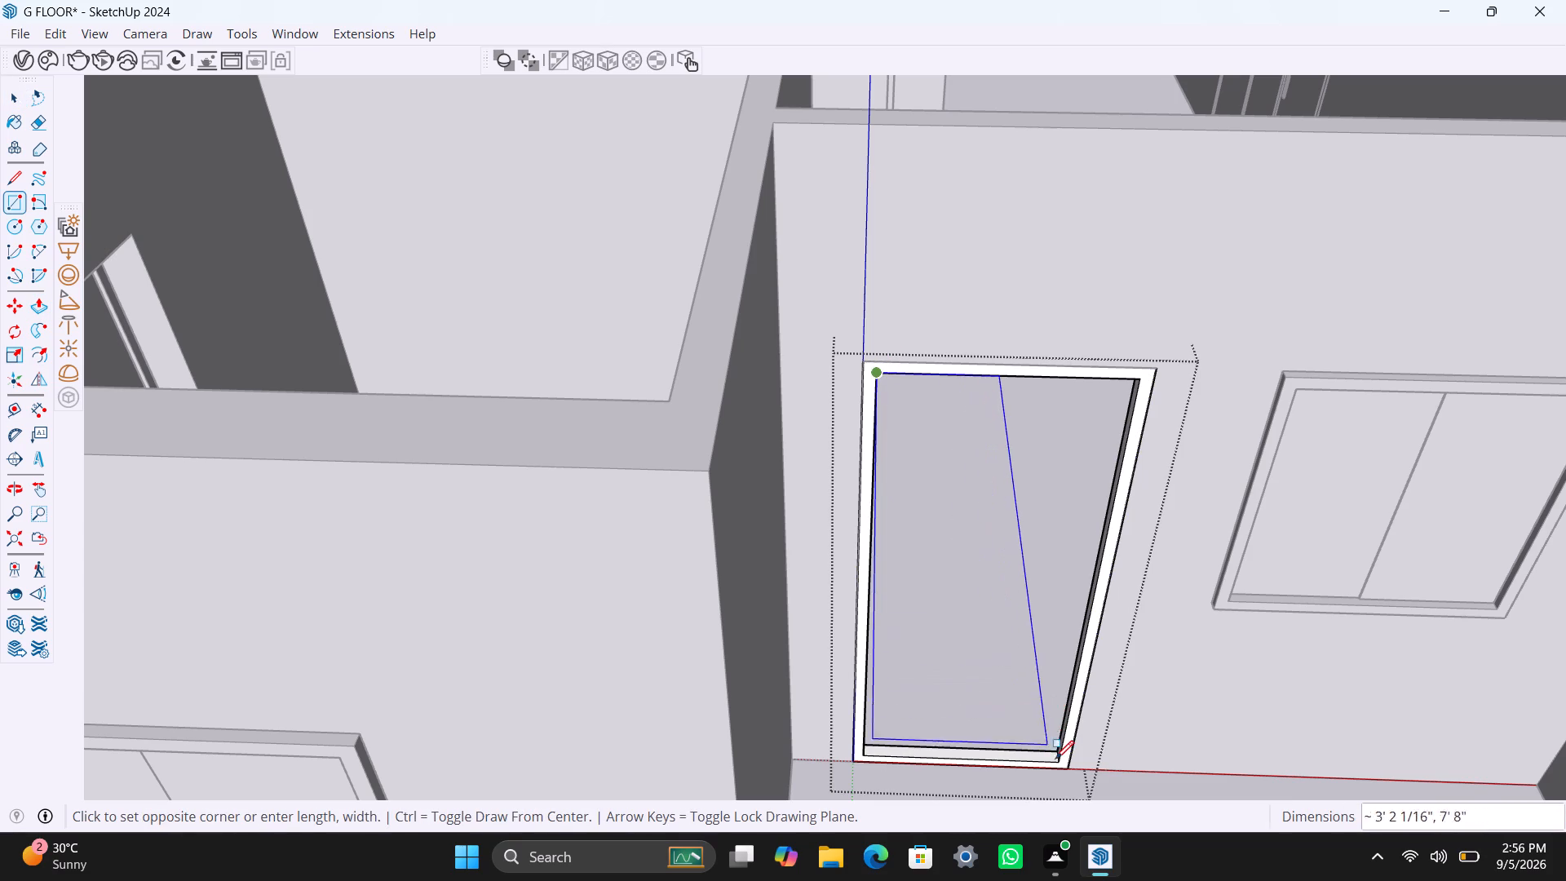
{"action": "left_click", "coordinate": [1056, 759]}
{"action": "key", "text": "space"}
{"action": "double_click", "coordinate": [1008, 637]}
{"action": "right_click", "coordinate": [1006, 637]}
{"action": "left_click", "coordinate": [1085, 340]}
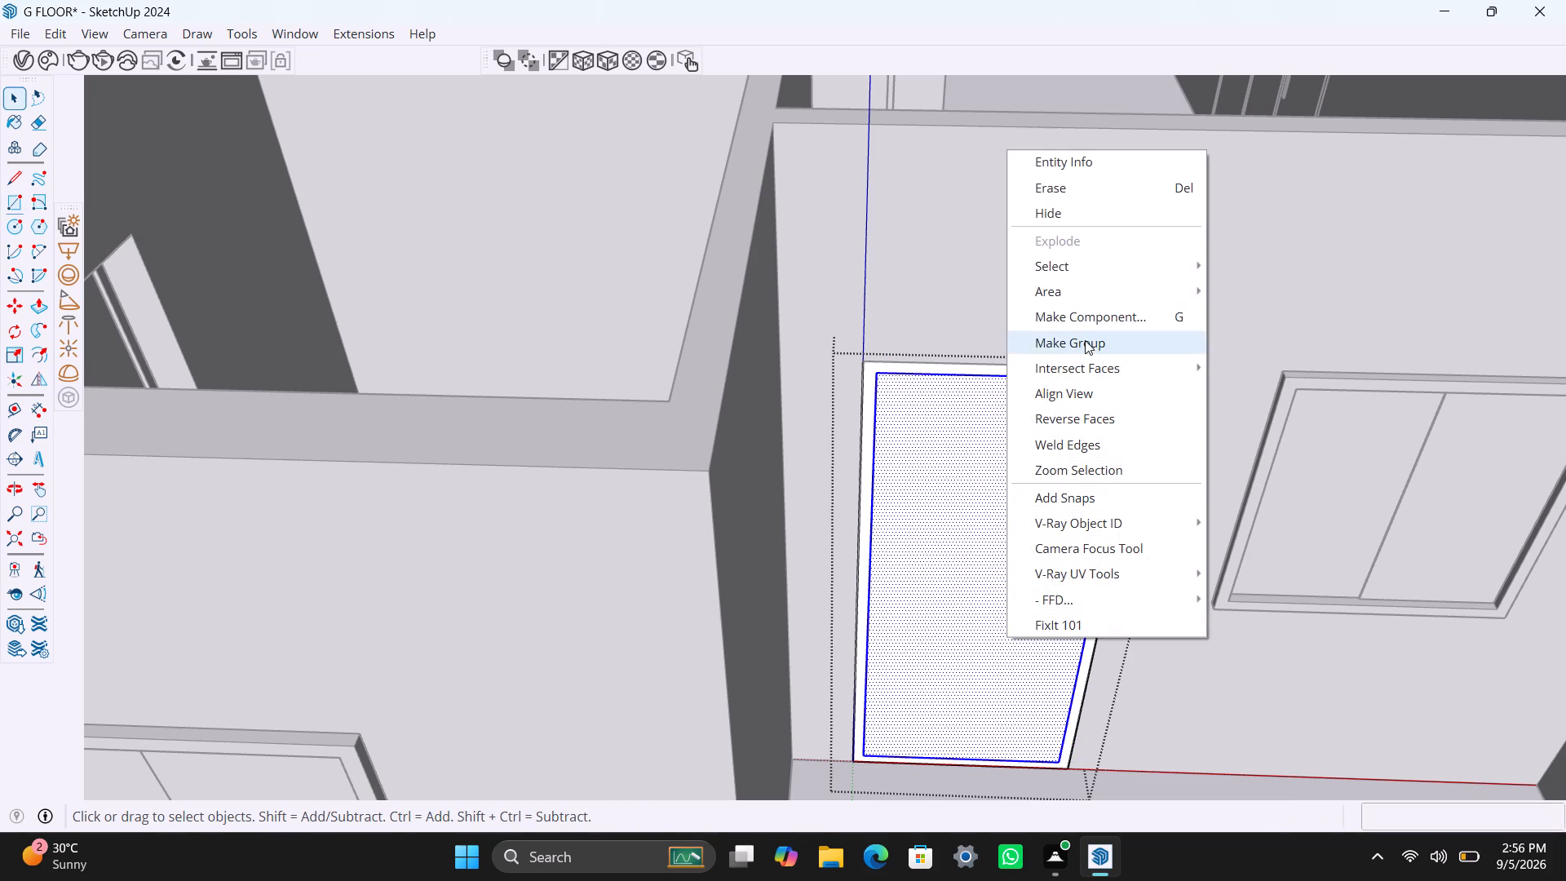
Inside the new panel group, extrude the front entrance door face by 18 mm.
{"action": "triple_click", "coordinate": [1020, 583]}
{"action": "key", "text": "p"}
{"action": "left_click", "coordinate": [1016, 580]}
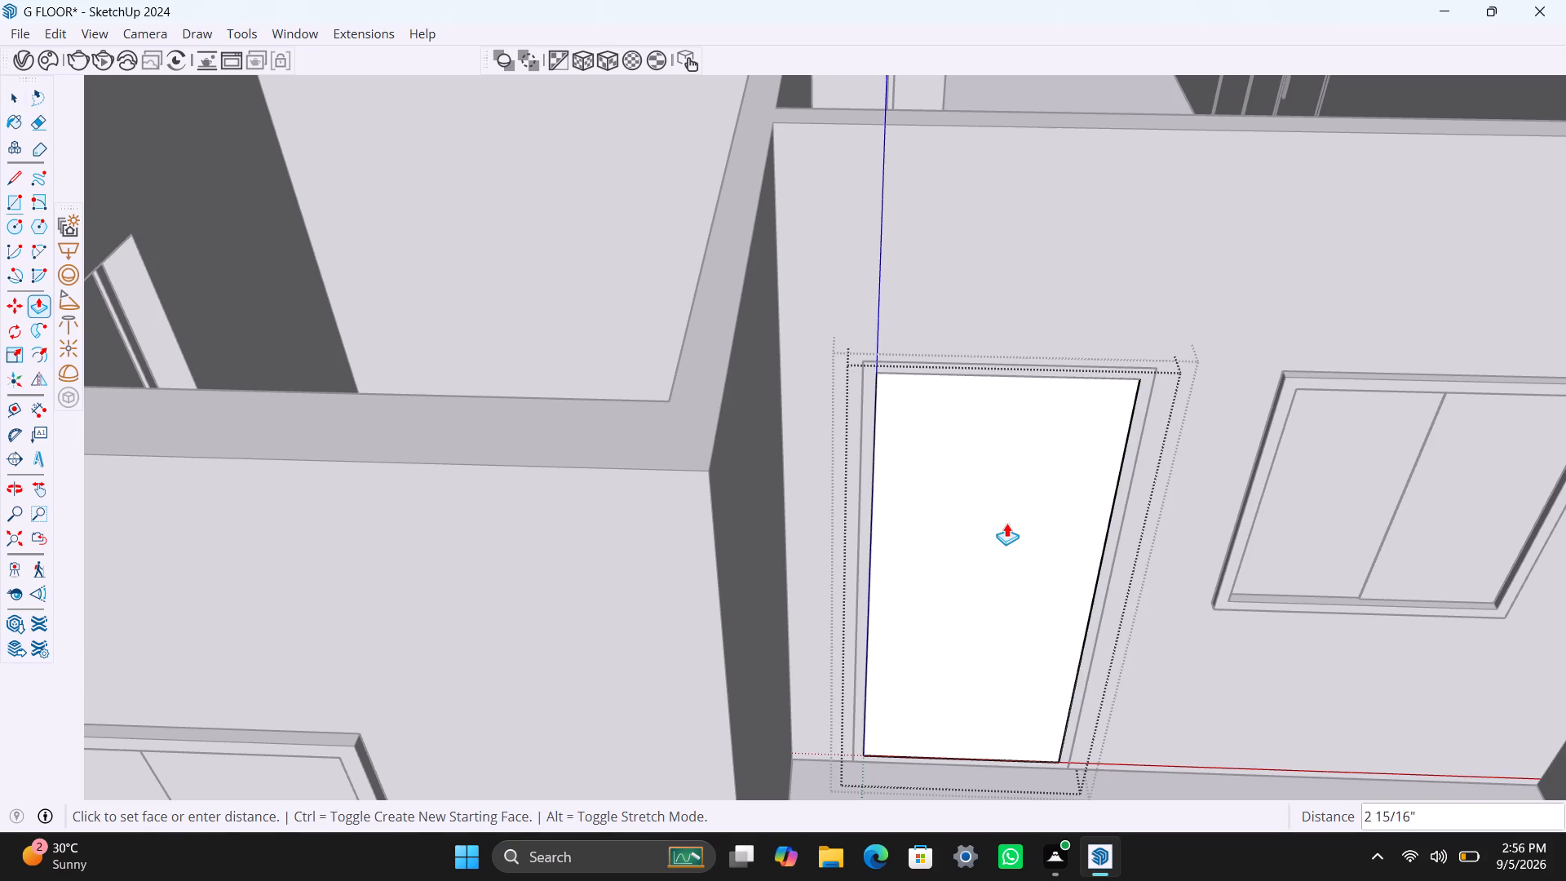
{"action": "type", "text": "18mm"}
{"action": "key", "text": "Return"}
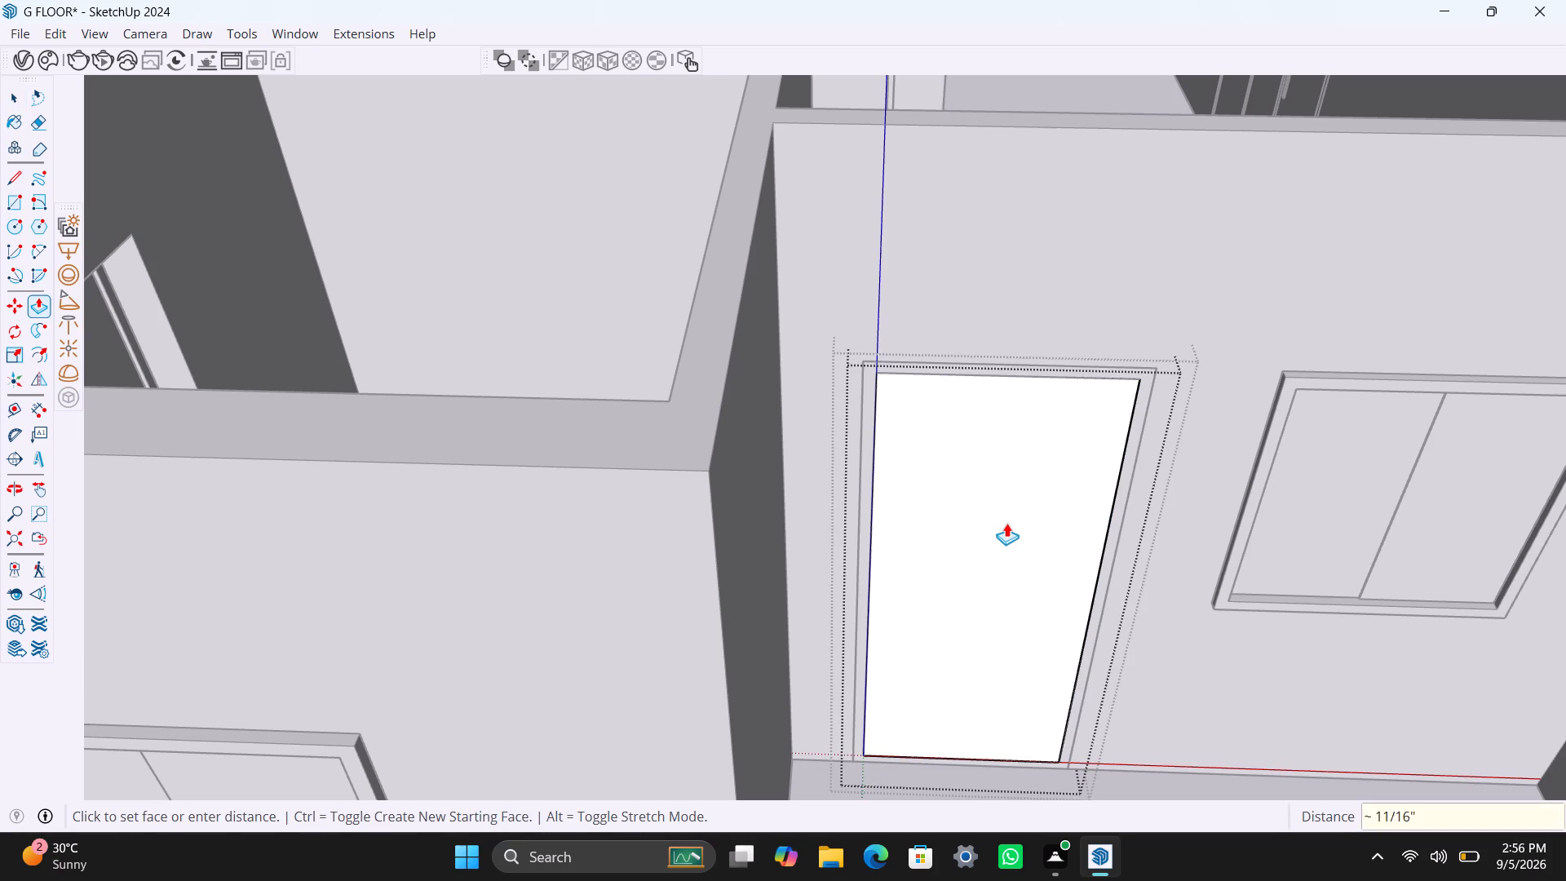
{"action": "key", "text": "space"}
Draw an upright handle rectangle about 10" by 1 3/4" near the latch edge of the front entrance door panel and group it.
{"action": "key", "text": "r"}
{"action": "scroll", "coordinate": [917, 598], "scroll_direction": "up", "scroll_amount": 2}
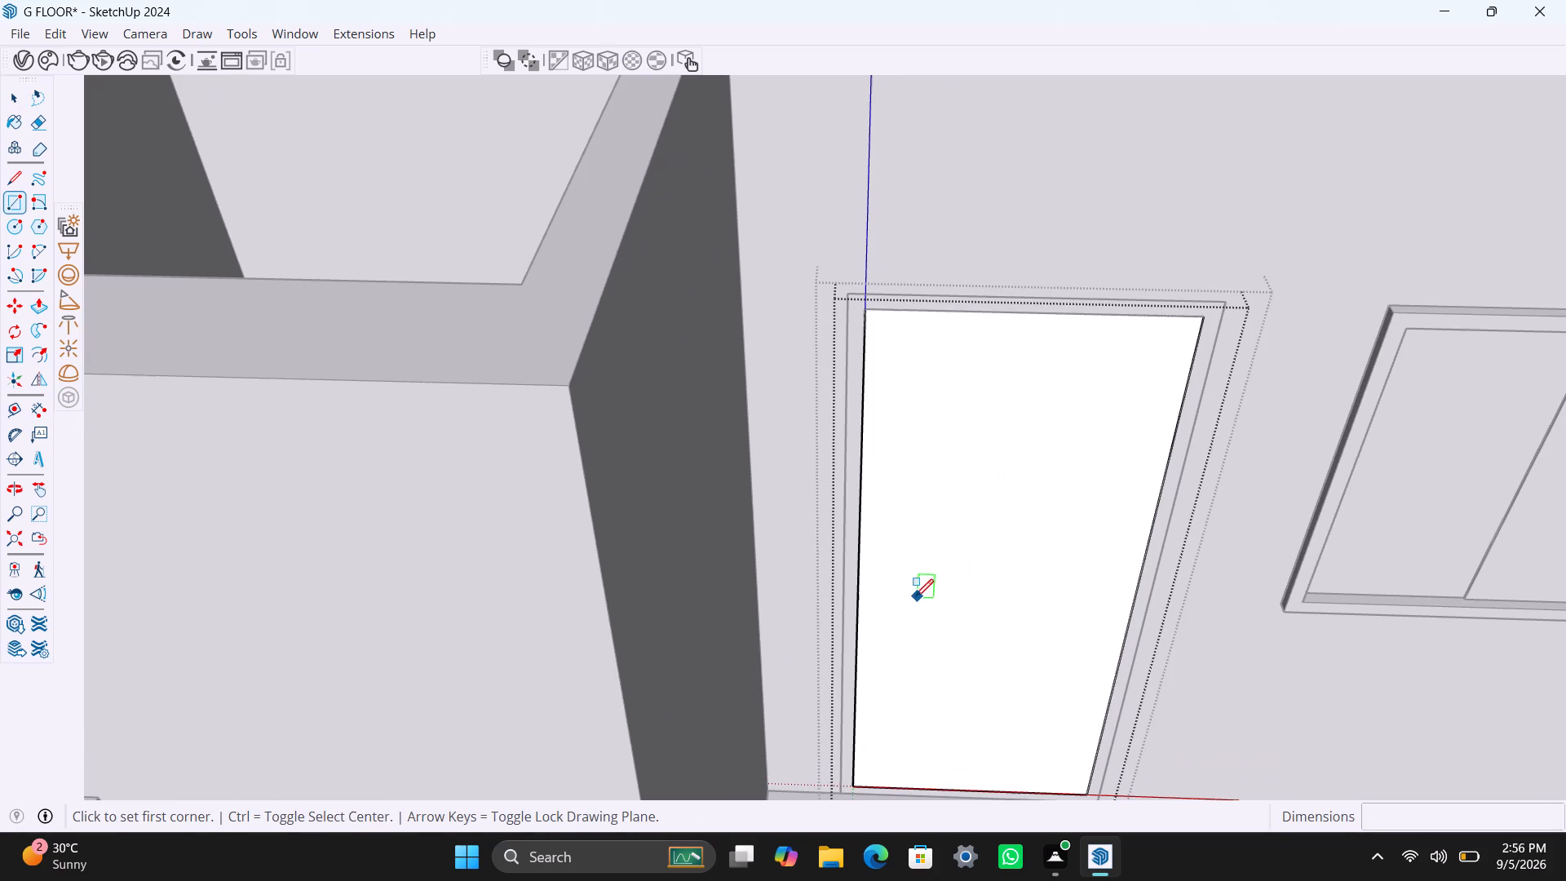
{"action": "left_click", "coordinate": [893, 570]}
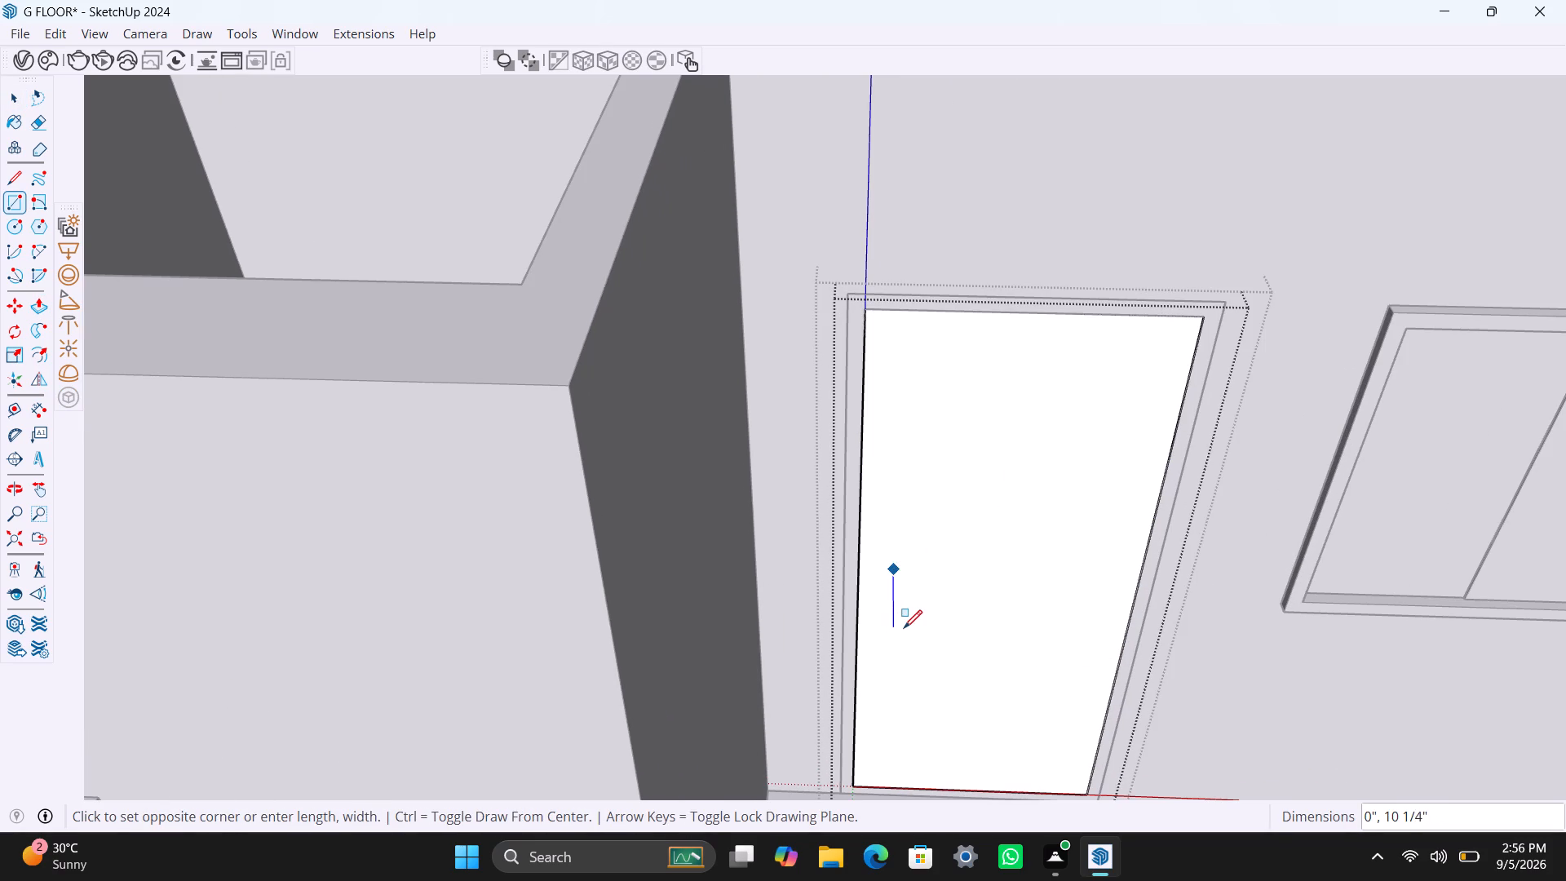
{"action": "scroll", "coordinate": [902, 628], "scroll_direction": "up", "scroll_amount": 3}
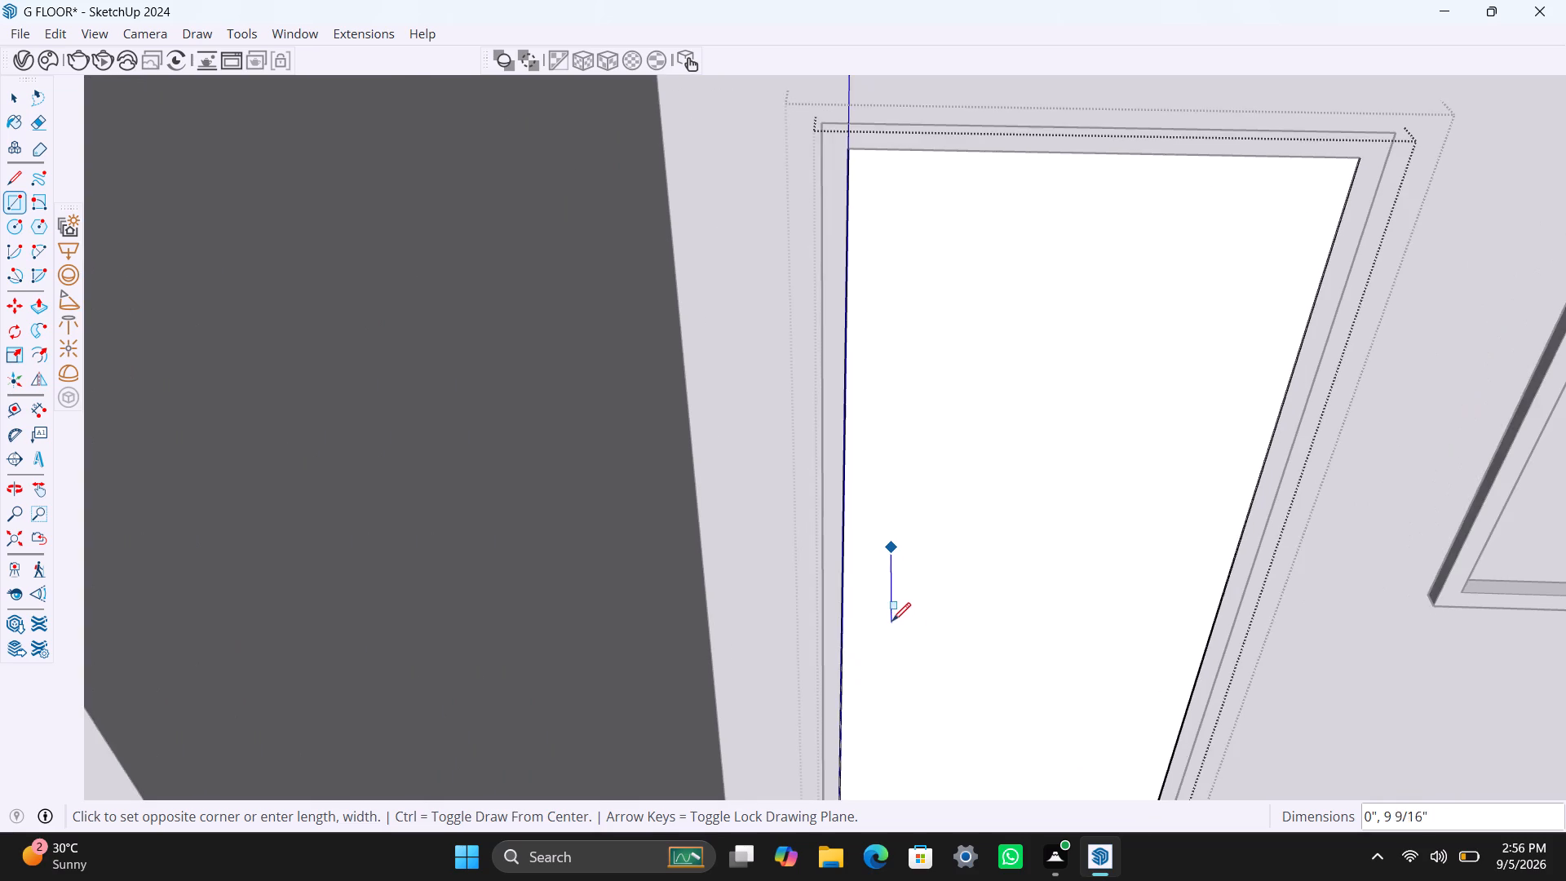
{"action": "scroll", "coordinate": [892, 621], "scroll_direction": "down", "scroll_amount": 7}
{"action": "scroll", "coordinate": [896, 624], "scroll_direction": "up", "scroll_amount": 6}
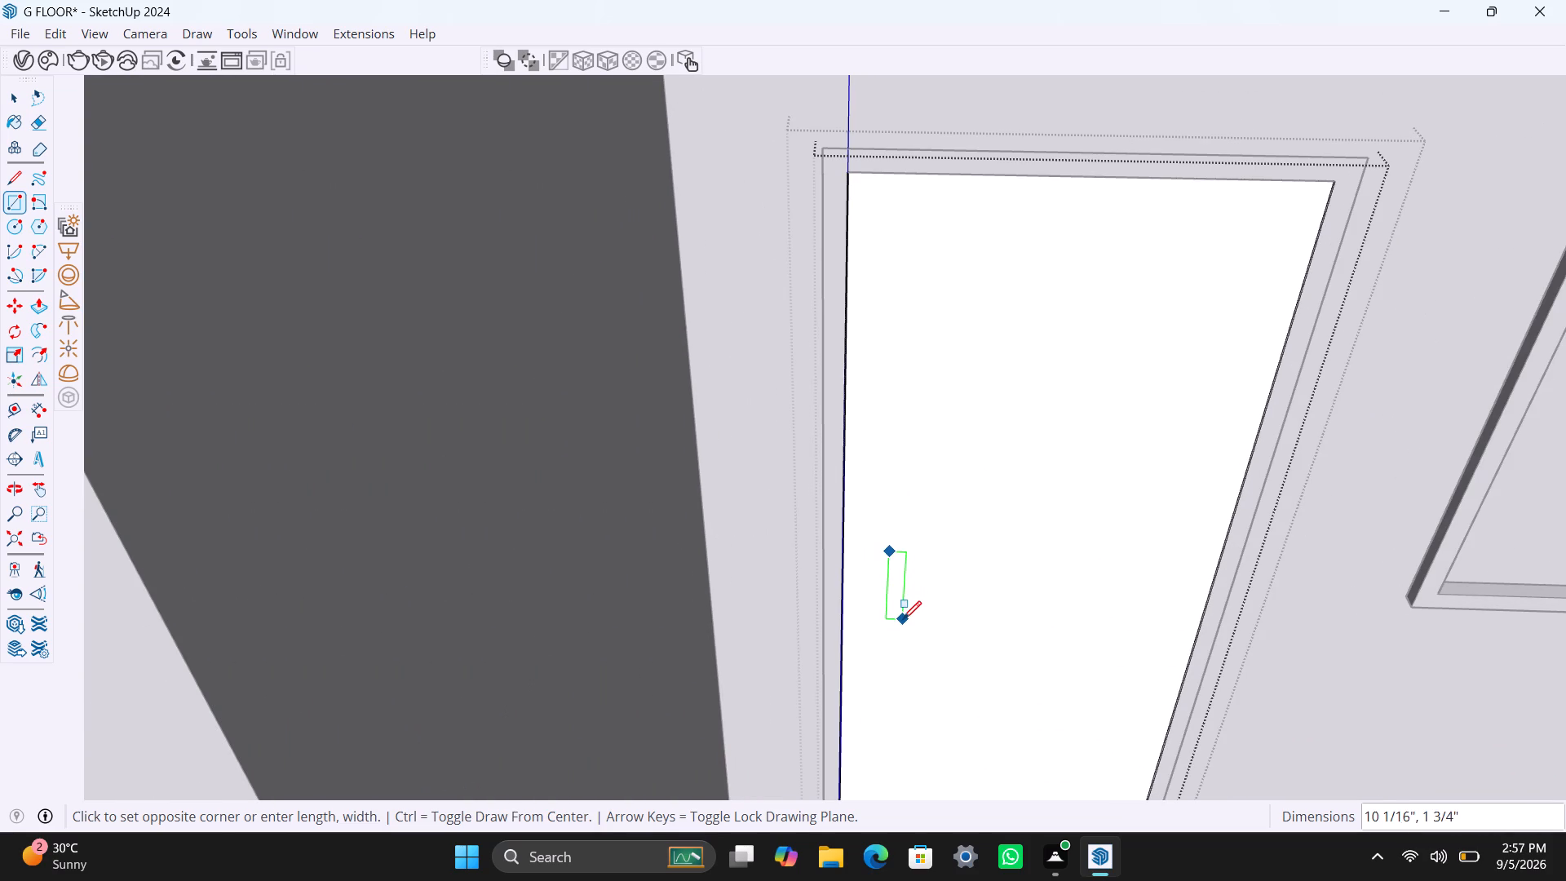
{"action": "left_click", "coordinate": [904, 619]}
{"action": "key", "text": "space"}
{"action": "double_click", "coordinate": [902, 608]}
{"action": "right_click", "coordinate": [870, 591]}
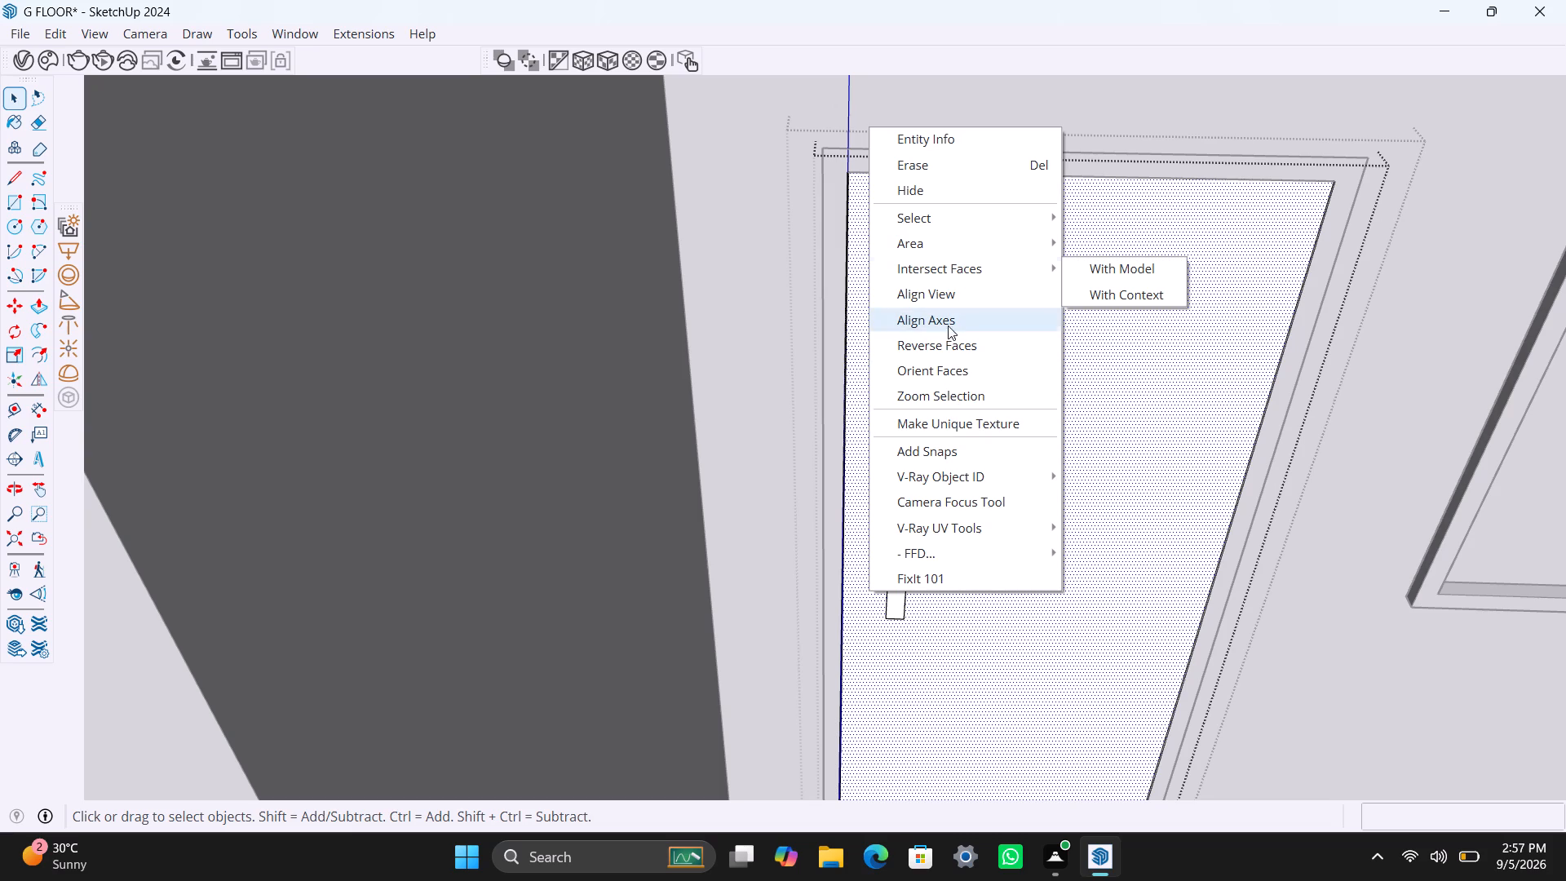
{"action": "left_click", "coordinate": [896, 619]}
{"action": "double_click", "coordinate": [895, 614]}
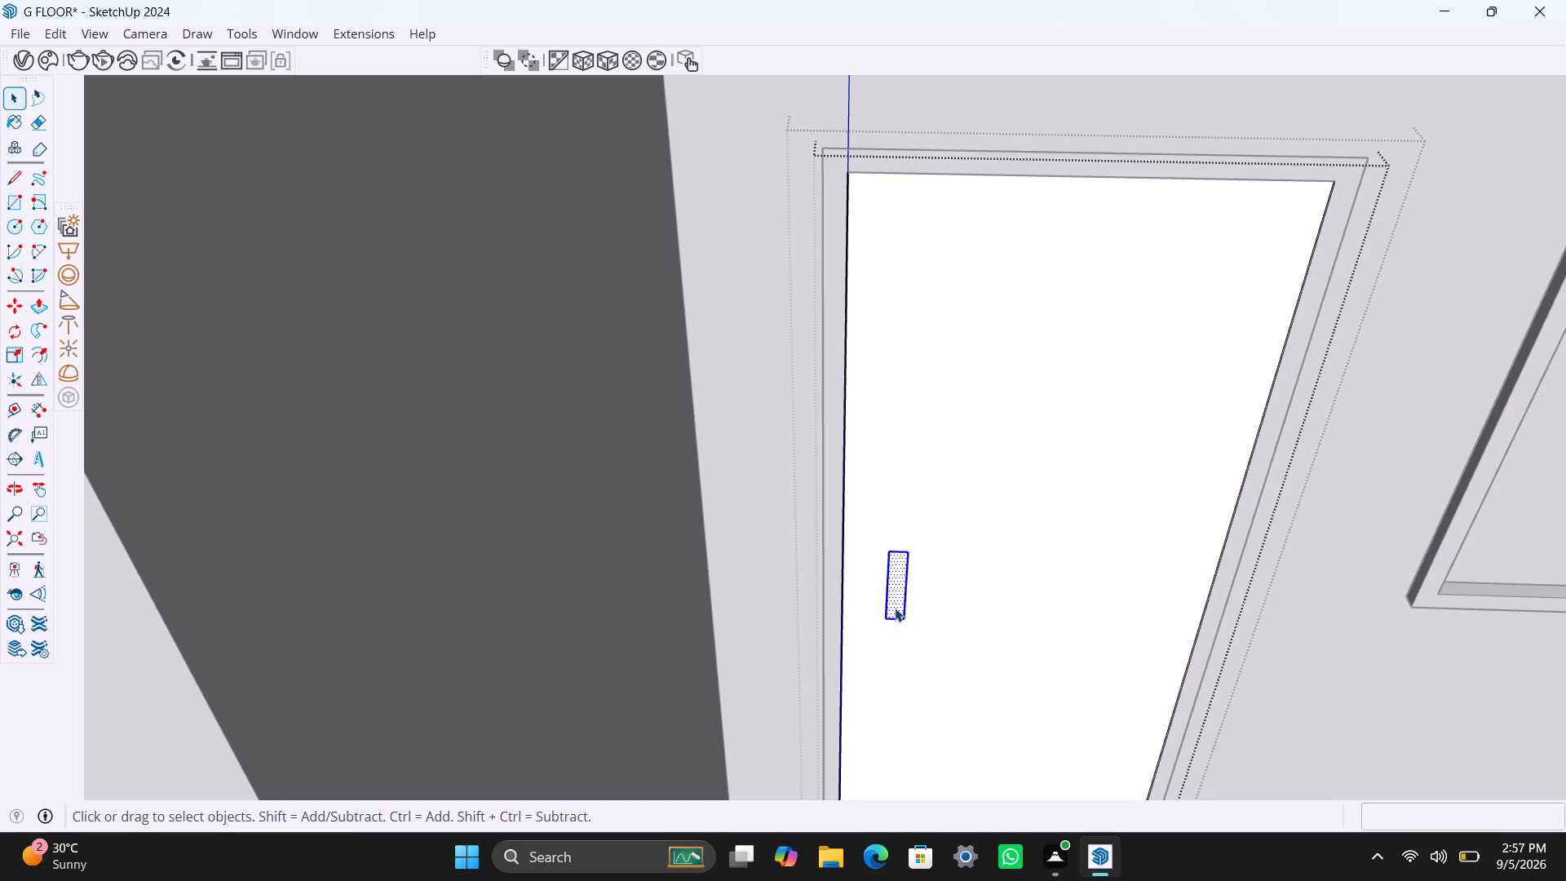
{"action": "right_click", "coordinate": [896, 608]}
{"action": "left_click", "coordinate": [971, 278]}
Extrude the front entrance door's handle face by about 13/16" and leave the nested groups.
{"action": "triple_click", "coordinate": [895, 597]}
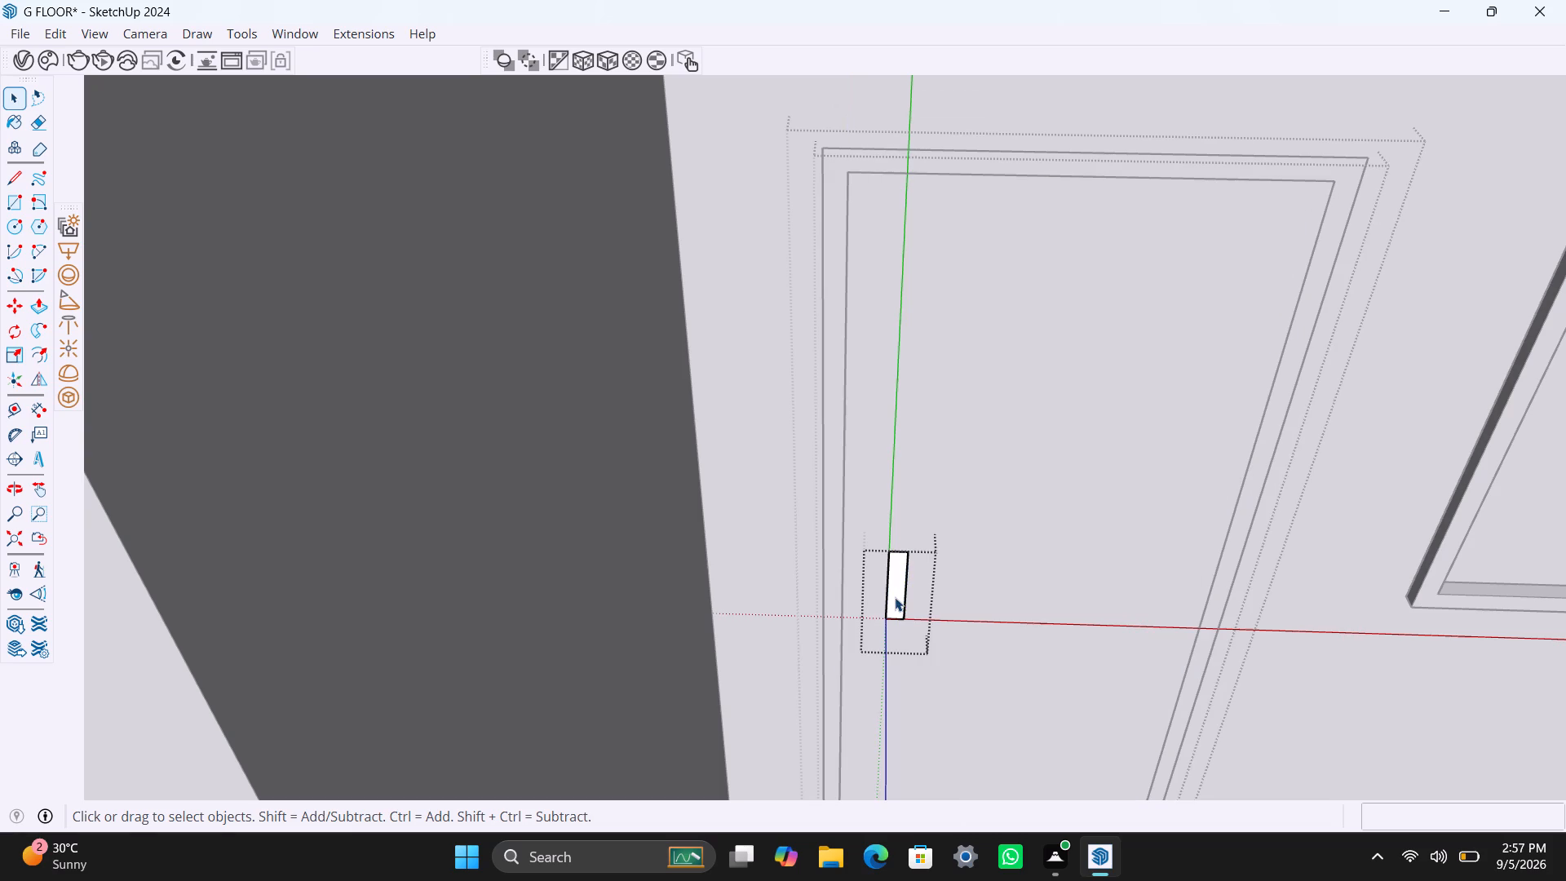
{"action": "key", "text": "p"}
{"action": "left_click", "coordinate": [895, 598]}
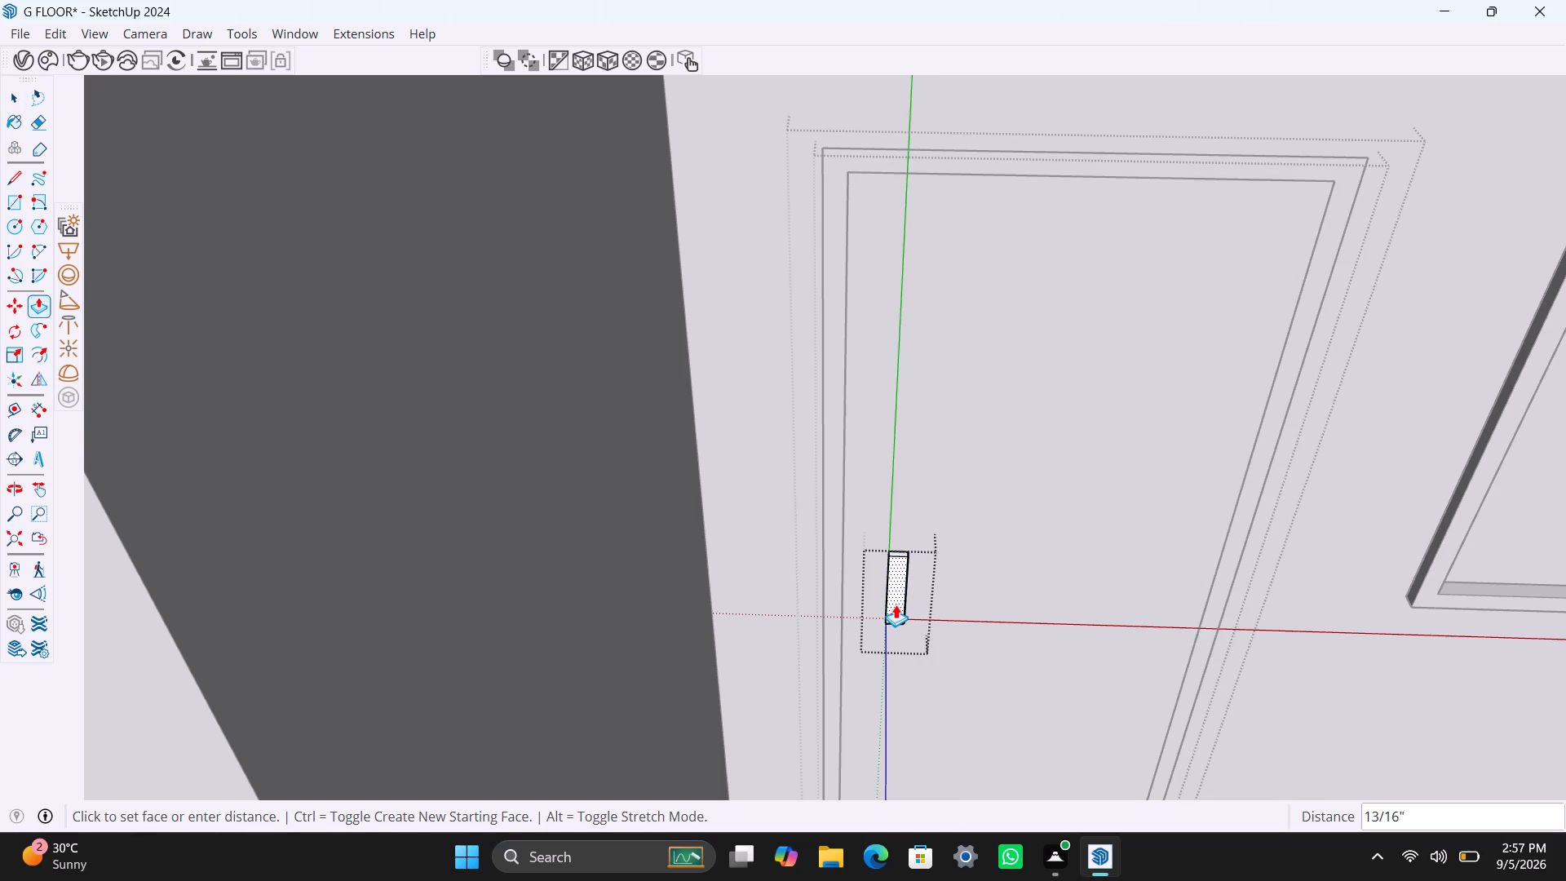
{"action": "left_click", "coordinate": [896, 604]}
{"action": "key", "text": "space"}
{"action": "scroll", "coordinate": [851, 592], "scroll_direction": "down", "scroll_amount": 11}
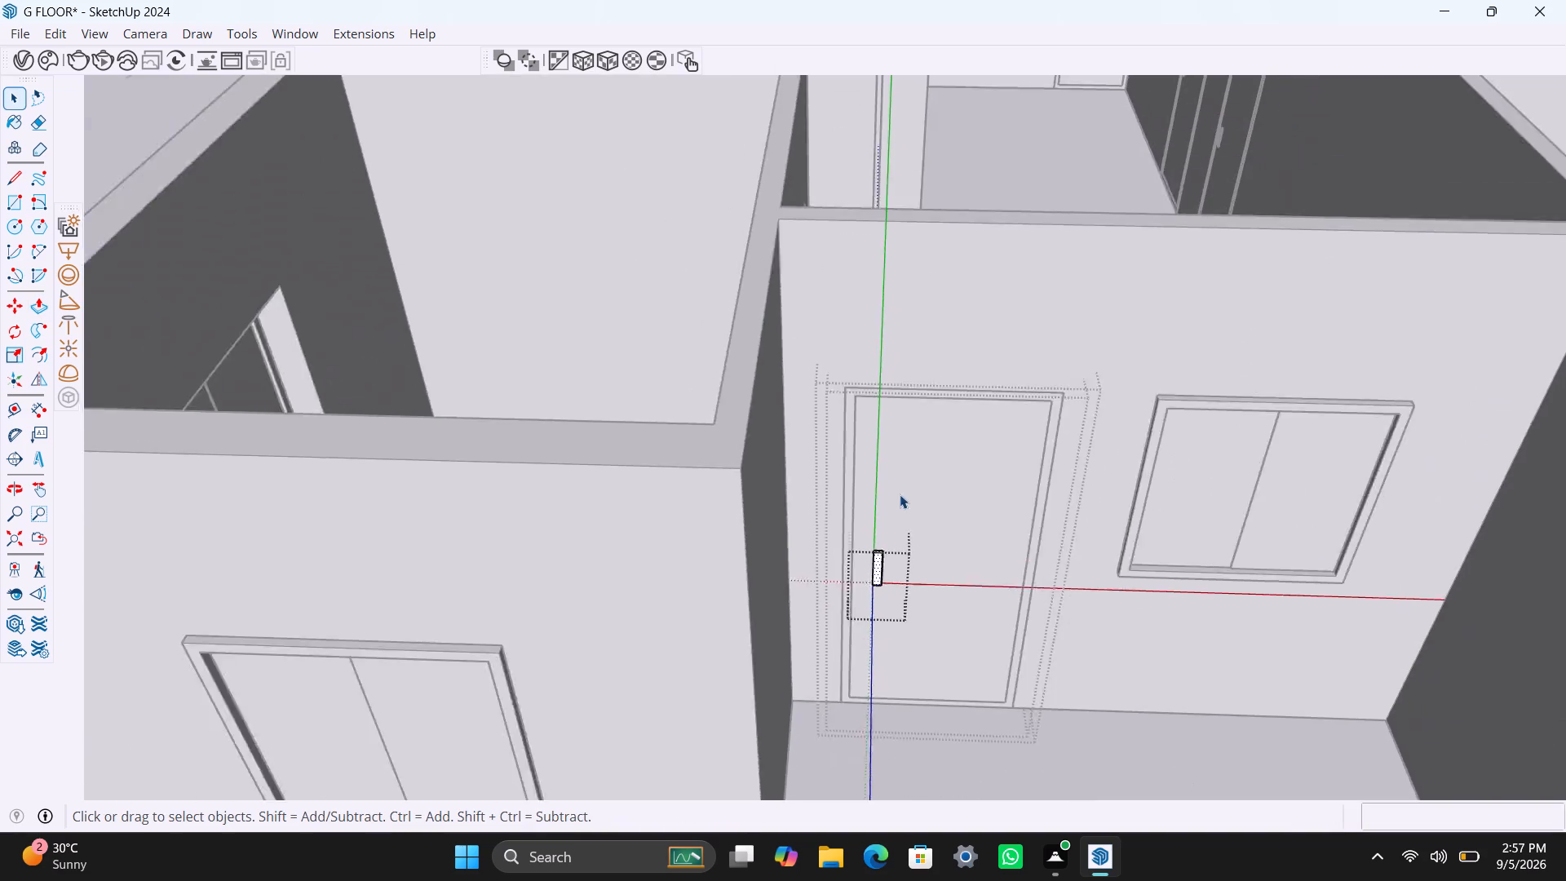
{"action": "scroll", "coordinate": [900, 494], "scroll_direction": "down", "scroll_amount": 7}
{"action": "key", "text": "space"}
{"action": "left_click", "coordinate": [325, 487]}
{"action": "left_click", "coordinate": [334, 484]}
{"action": "left_click", "coordinate": [342, 477]}
Save the model with the finished front entrance door.
{"action": "scroll", "coordinate": [921, 433], "scroll_direction": "down", "scroll_amount": 4}
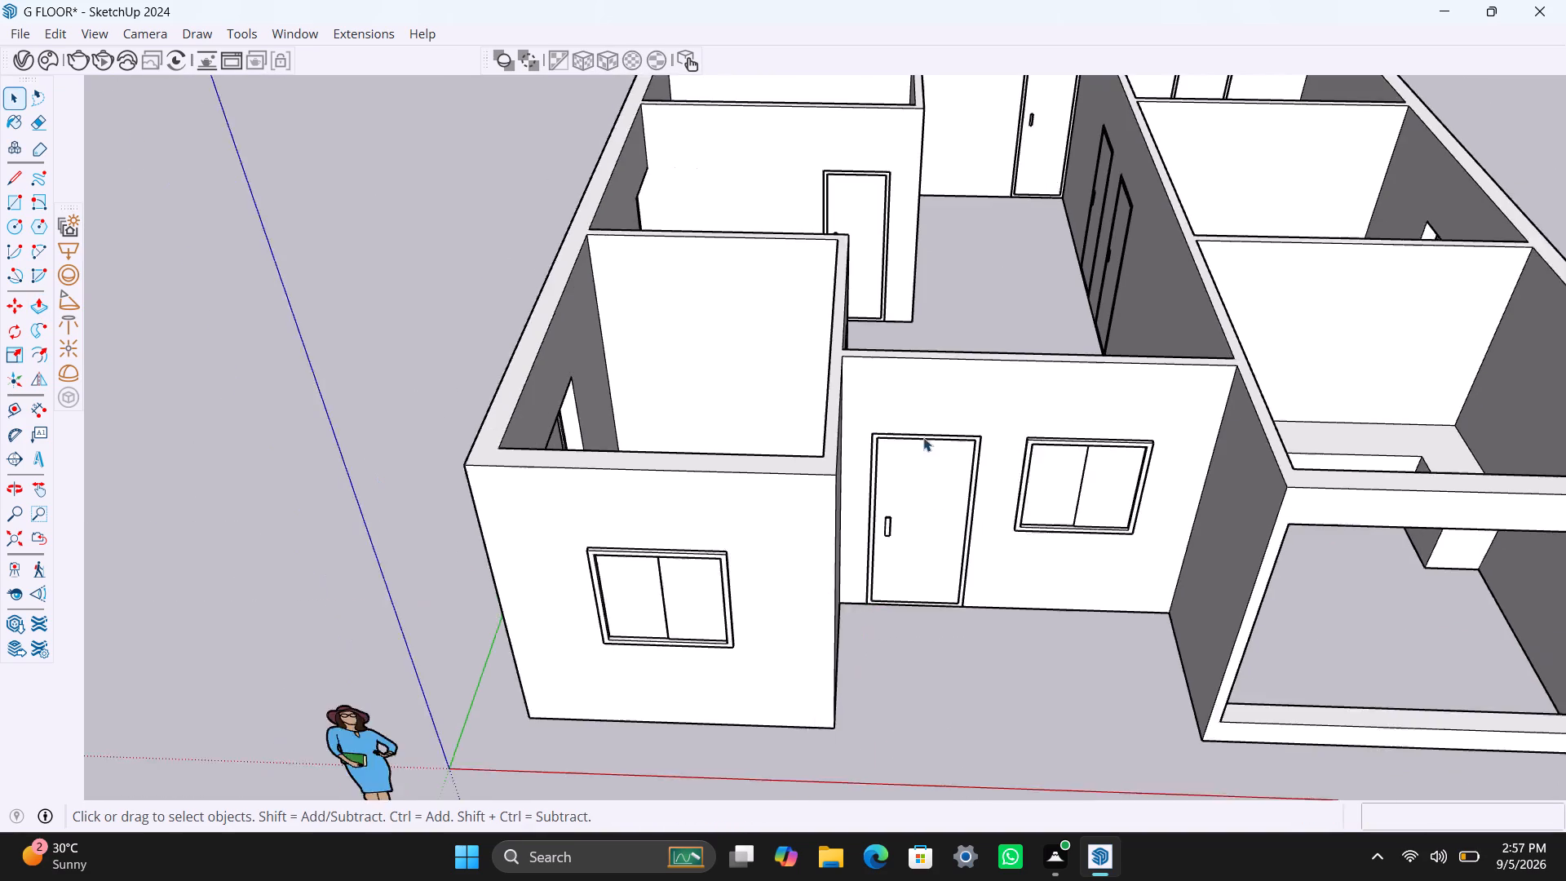
{"action": "scroll", "coordinate": [984, 419], "scroll_direction": "down", "scroll_amount": 5}
{"action": "middle_click_drag", "start_coordinate": [980, 467], "coordinate": [938, 625], "text": "shift"}
{"action": "scroll", "coordinate": [923, 579], "scroll_direction": "up", "scroll_amount": 2}
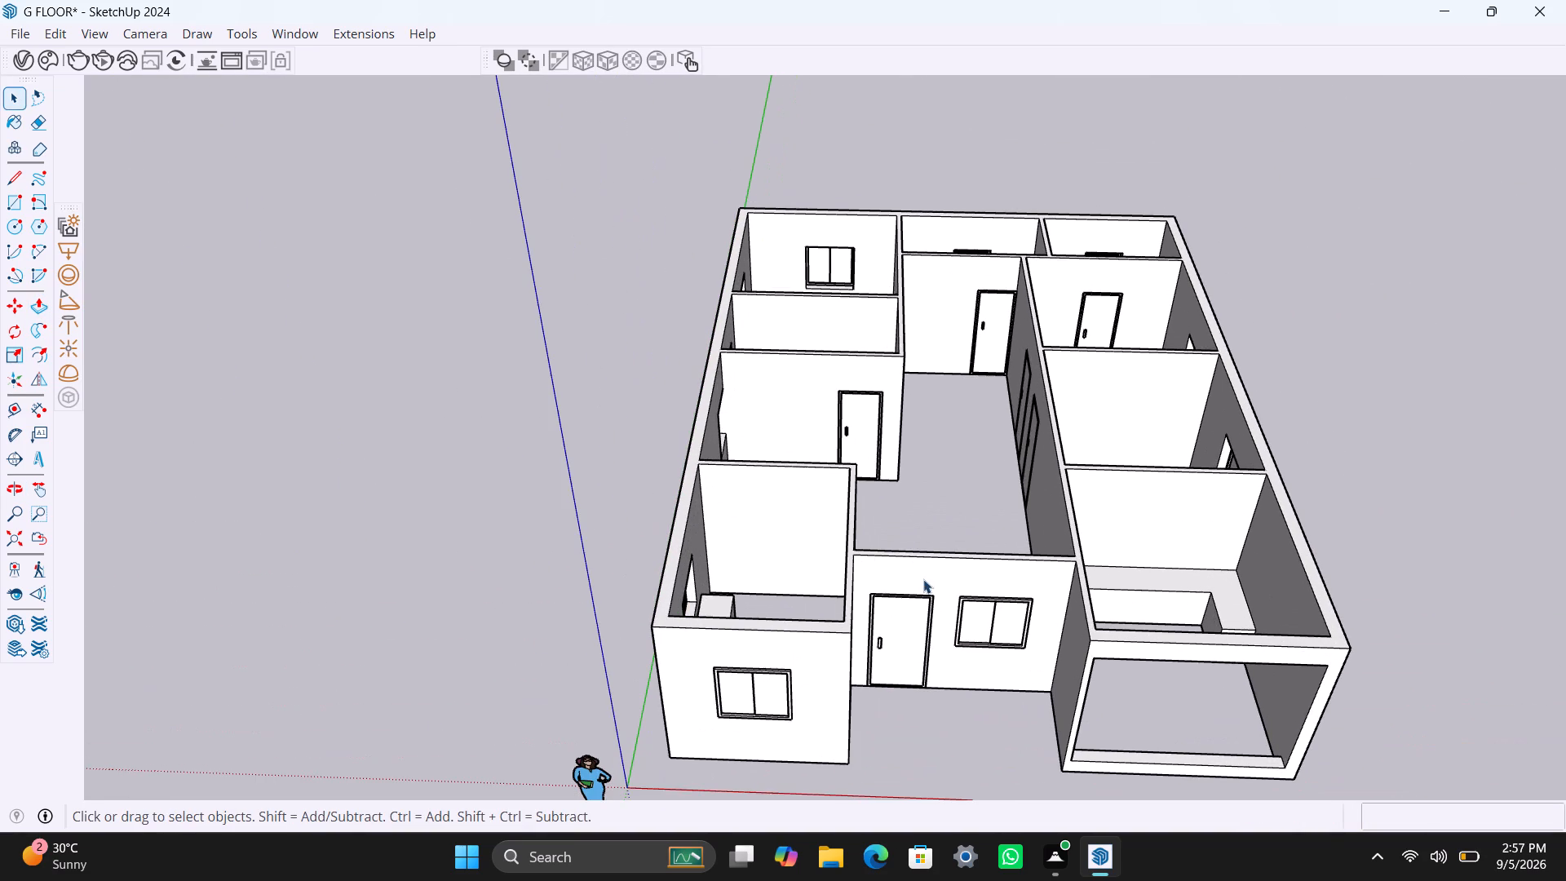
{"action": "key", "text": "ctrl+s"}
Examine the whole ground floor layout, including its doors, windows and counters, from above and from several angles.
{"action": "scroll", "coordinate": [1171, 619], "scroll_direction": "down", "scroll_amount": 4}
{"action": "scroll", "coordinate": [1143, 619], "scroll_direction": "up", "scroll_amount": 3}
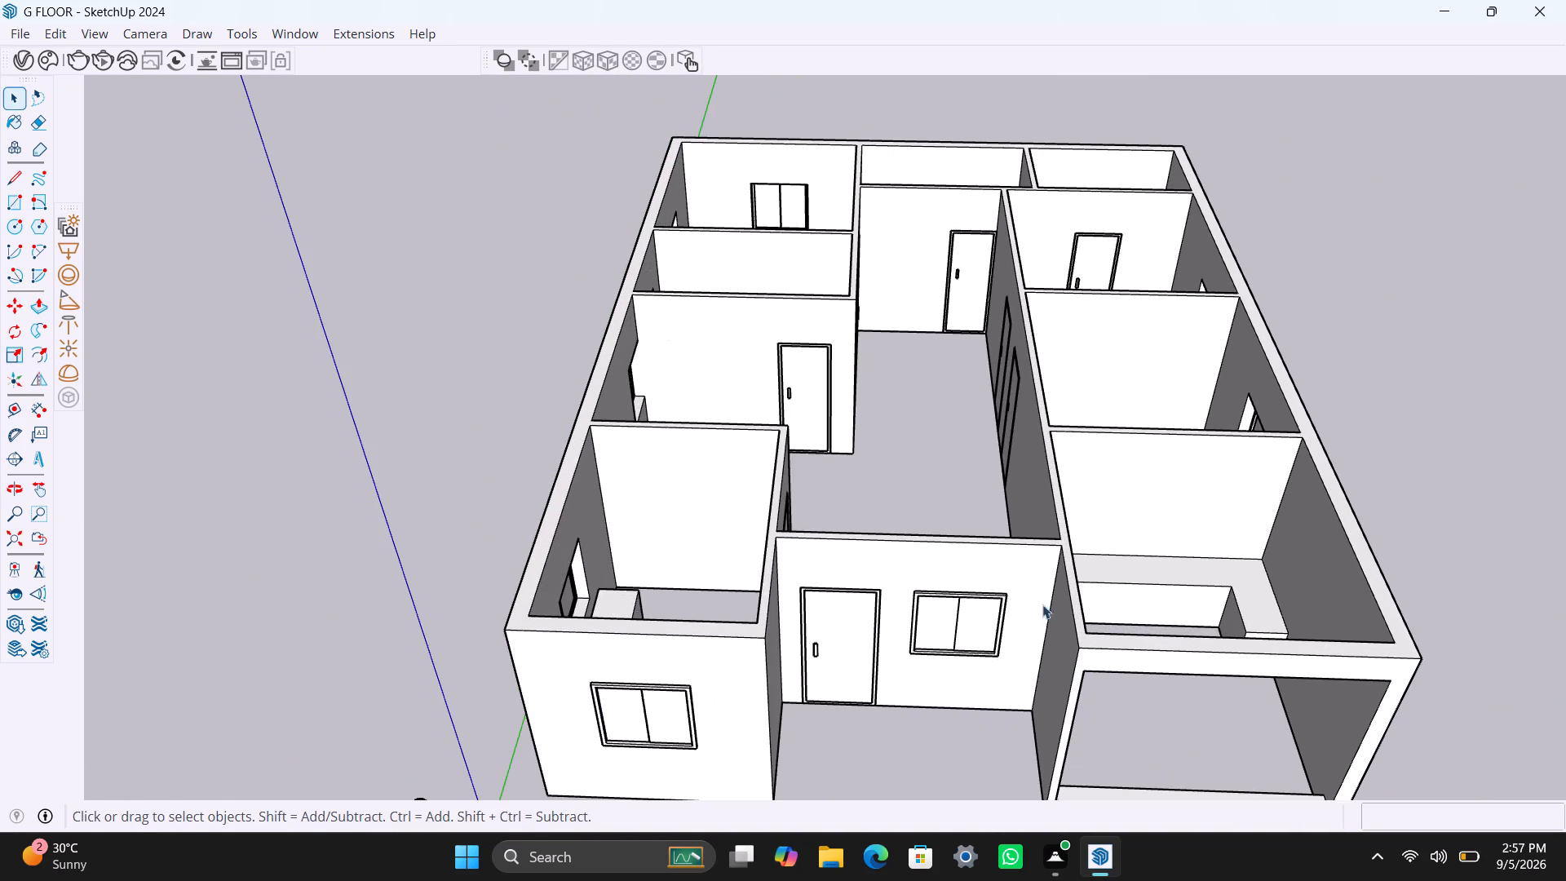
{"action": "scroll", "coordinate": [965, 498], "scroll_direction": "down", "scroll_amount": 10}
{"action": "middle_click_drag", "start_coordinate": [965, 490], "coordinate": [882, 728]}
{"action": "scroll", "coordinate": [886, 721], "scroll_direction": "down", "scroll_amount": 1}
{"action": "scroll", "coordinate": [874, 568], "scroll_direction": "up", "scroll_amount": 4}
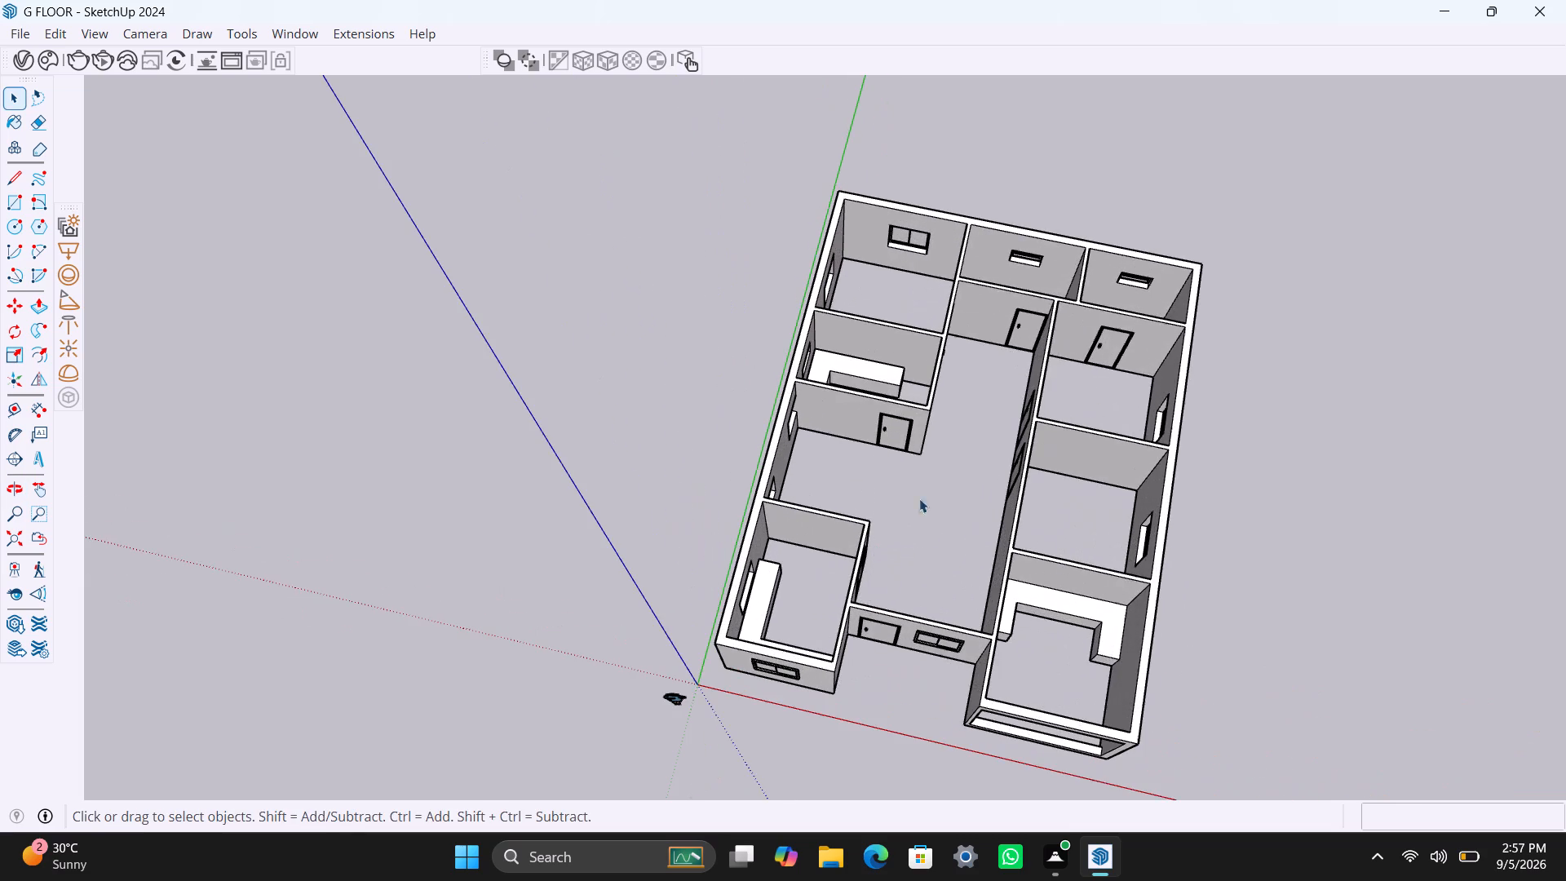
{"action": "middle_click_drag", "start_coordinate": [946, 494], "coordinate": [1351, 398]}
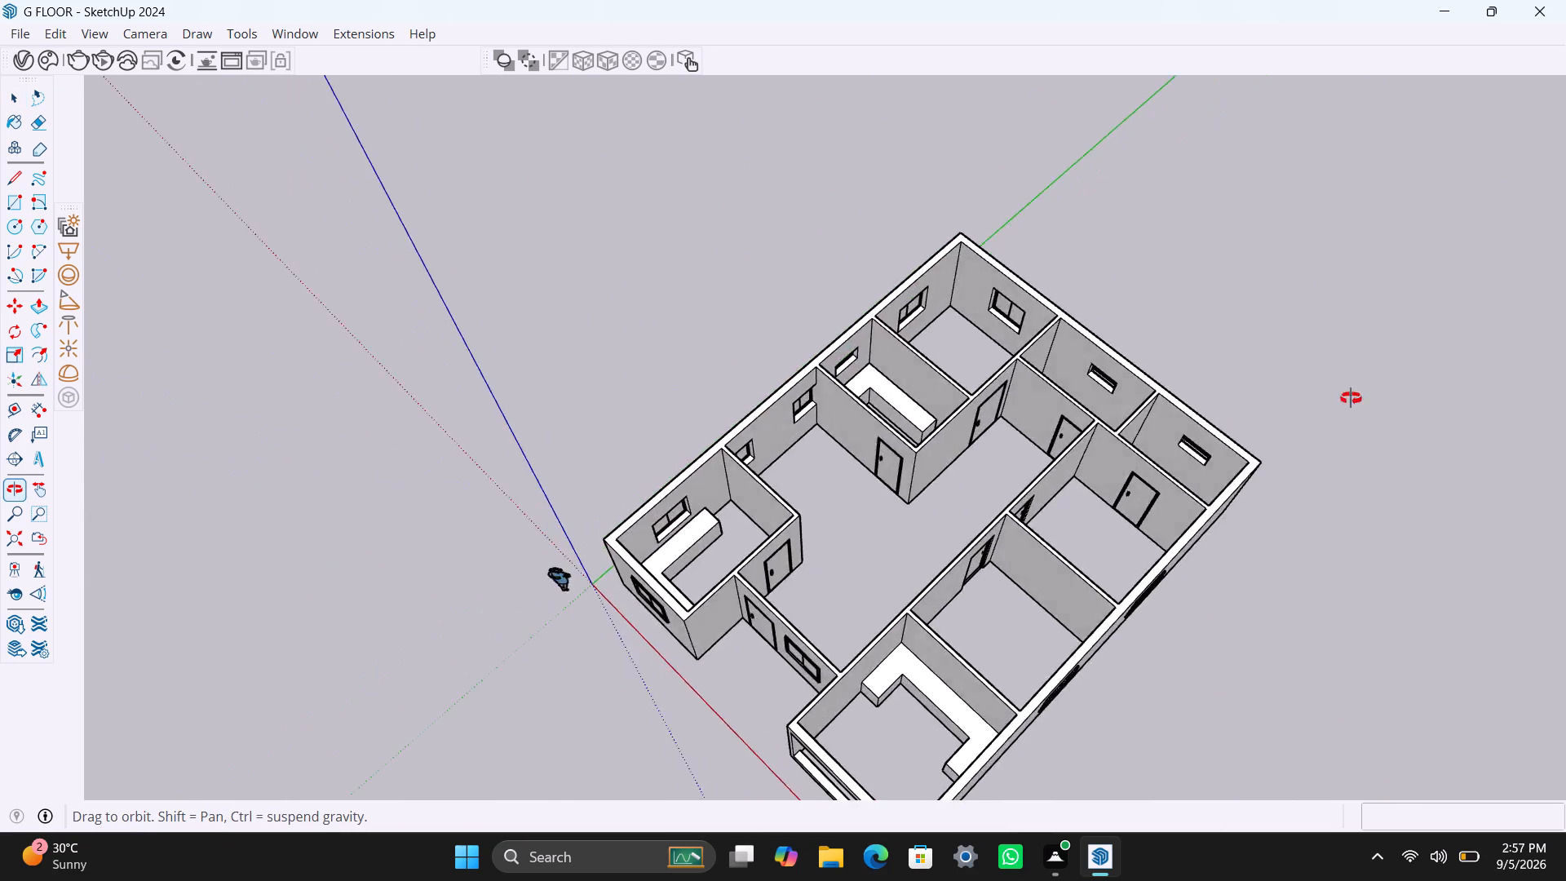
{"action": "middle_click_drag", "start_coordinate": [1351, 398], "coordinate": [1381, 384]}
{"action": "scroll", "coordinate": [1158, 551], "scroll_direction": "down", "scroll_amount": 6}
{"action": "middle_click_drag", "start_coordinate": [912, 655], "coordinate": [1069, 648]}
{"action": "middle_click_drag", "start_coordinate": [1065, 649], "coordinate": [1043, 657]}
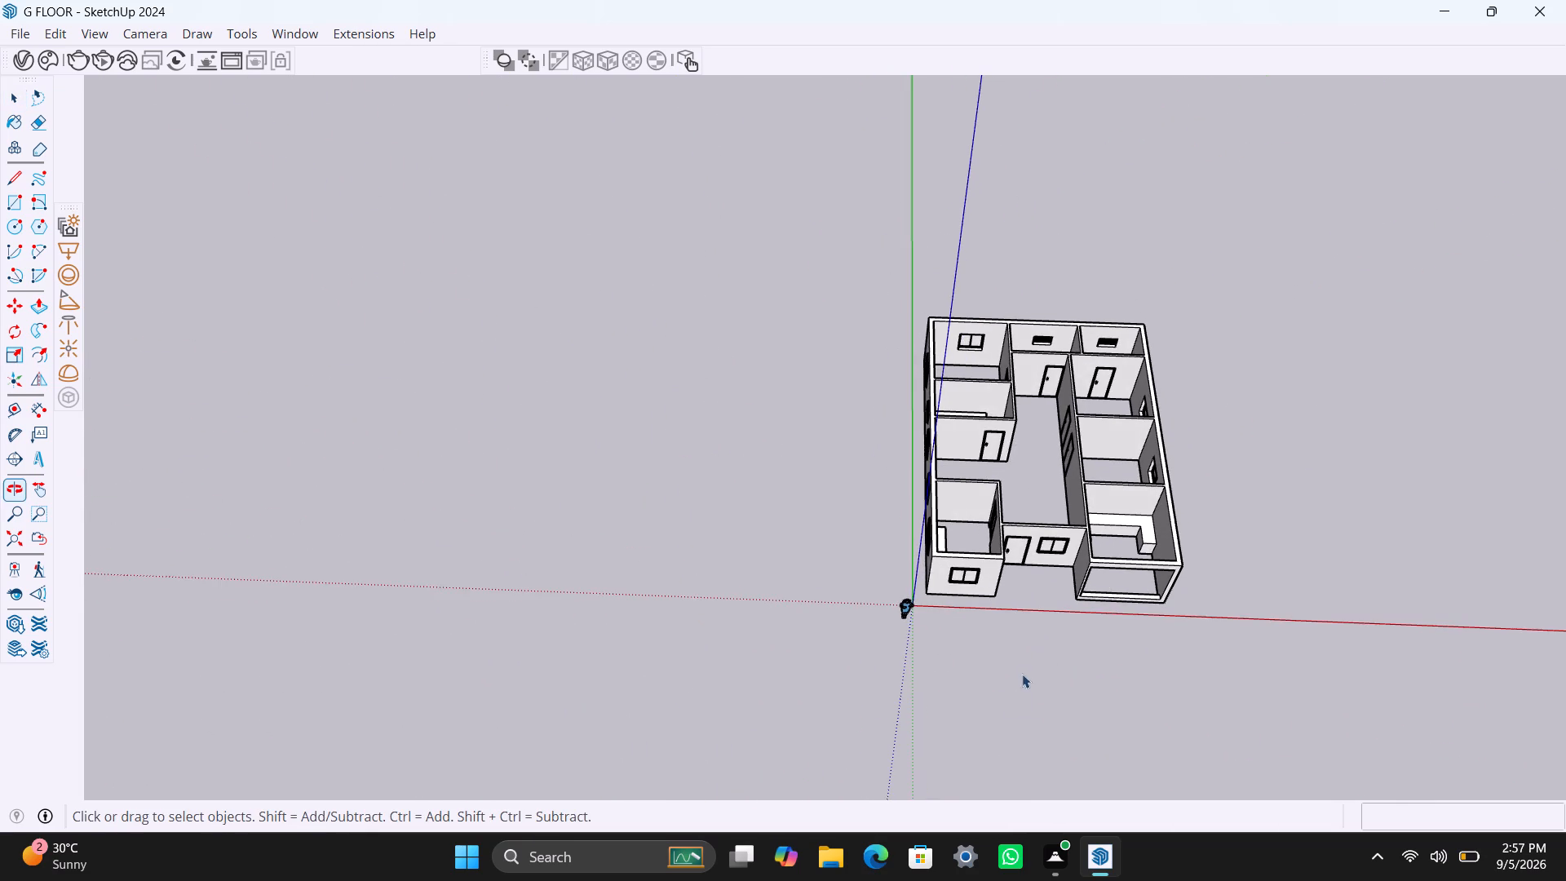
{"action": "scroll", "coordinate": [1046, 691], "scroll_direction": "up", "scroll_amount": 3}
{"action": "scroll", "coordinate": [1108, 672], "scroll_direction": "down", "scroll_amount": 3}
{"action": "middle_click_drag", "start_coordinate": [1111, 679], "coordinate": [1081, 702]}
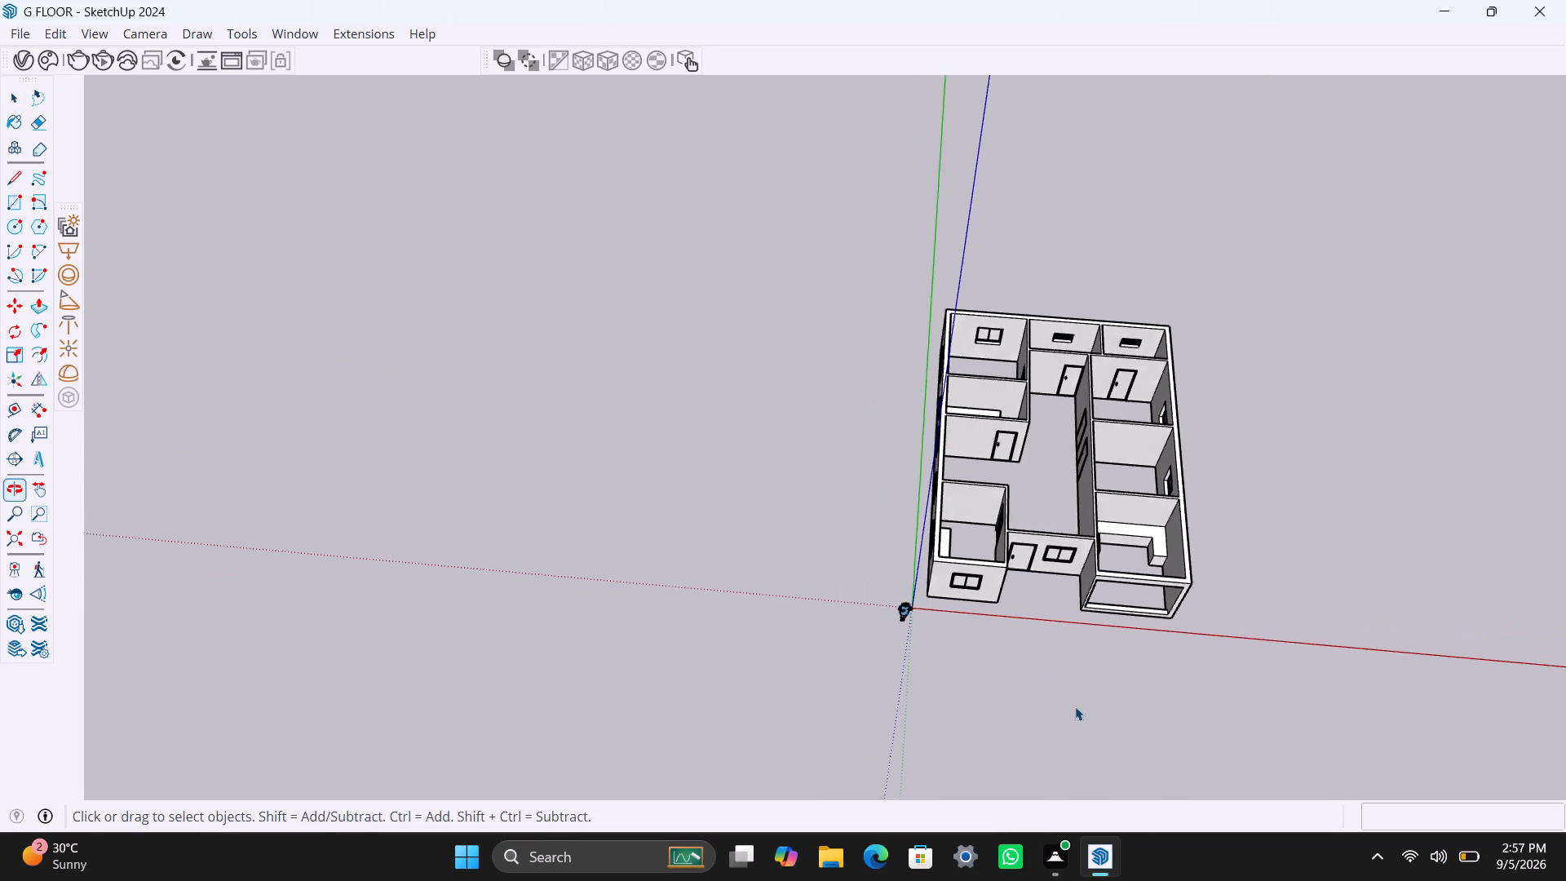
{"action": "scroll", "coordinate": [1042, 600], "scroll_direction": "up", "scroll_amount": 1}
{"action": "middle_click_drag", "start_coordinate": [1047, 564], "coordinate": [804, 593]}
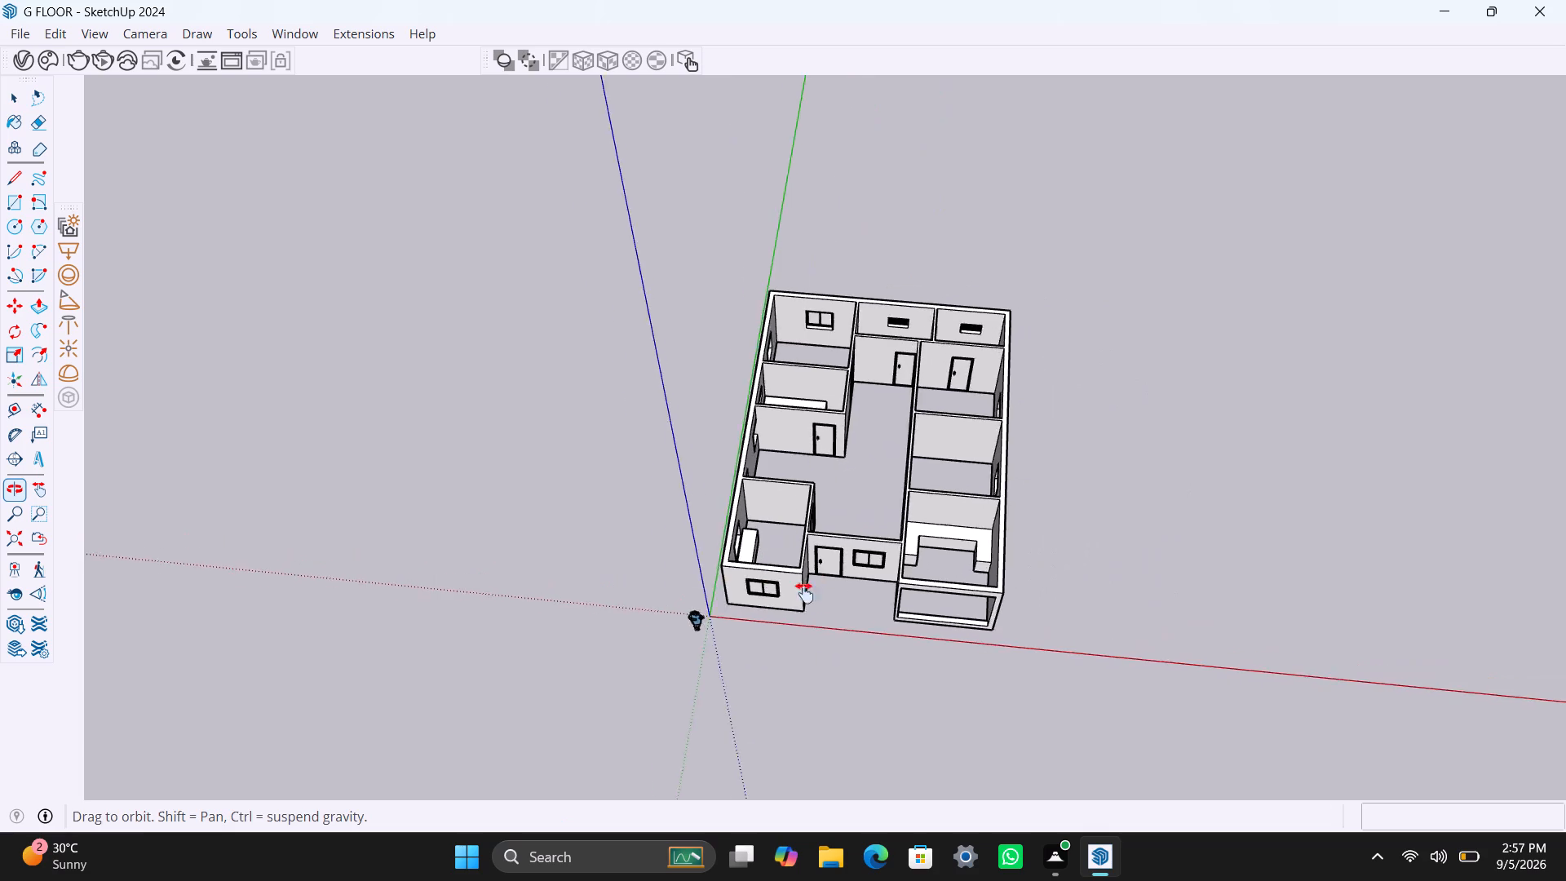
{"action": "middle_click_drag", "start_coordinate": [804, 593], "coordinate": [803, 595]}
Save the model.
{"action": "scroll", "coordinate": [816, 601], "scroll_direction": "up", "scroll_amount": 2}
{"action": "key", "text": "ctrl+s"}
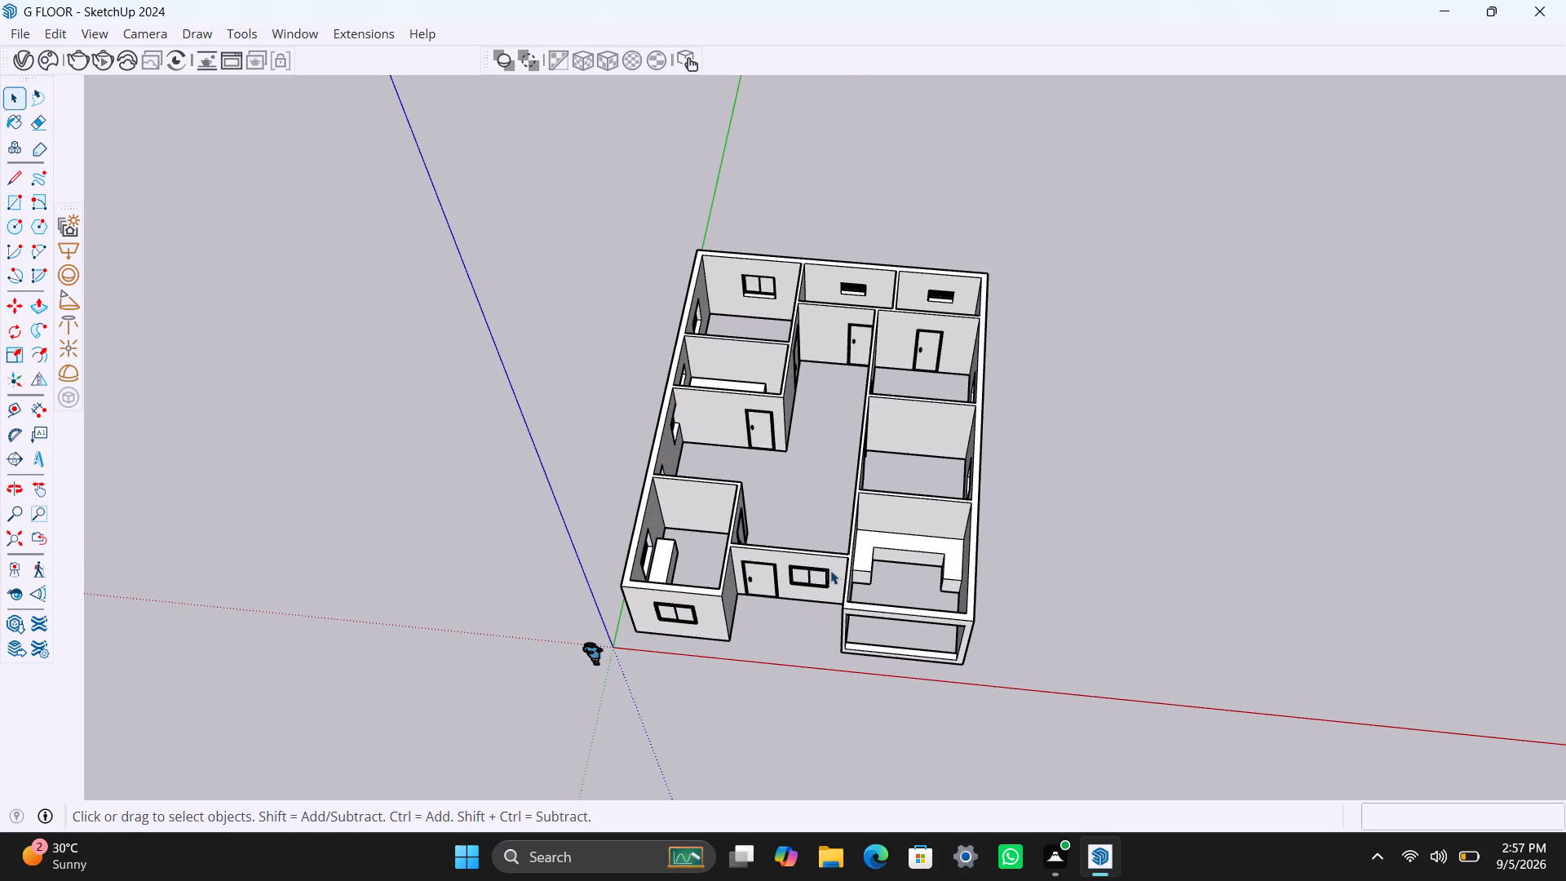
{"action": "scroll", "coordinate": [826, 458], "scroll_direction": "up", "scroll_amount": 2}
{"action": "key", "text": "ctrl+s"}
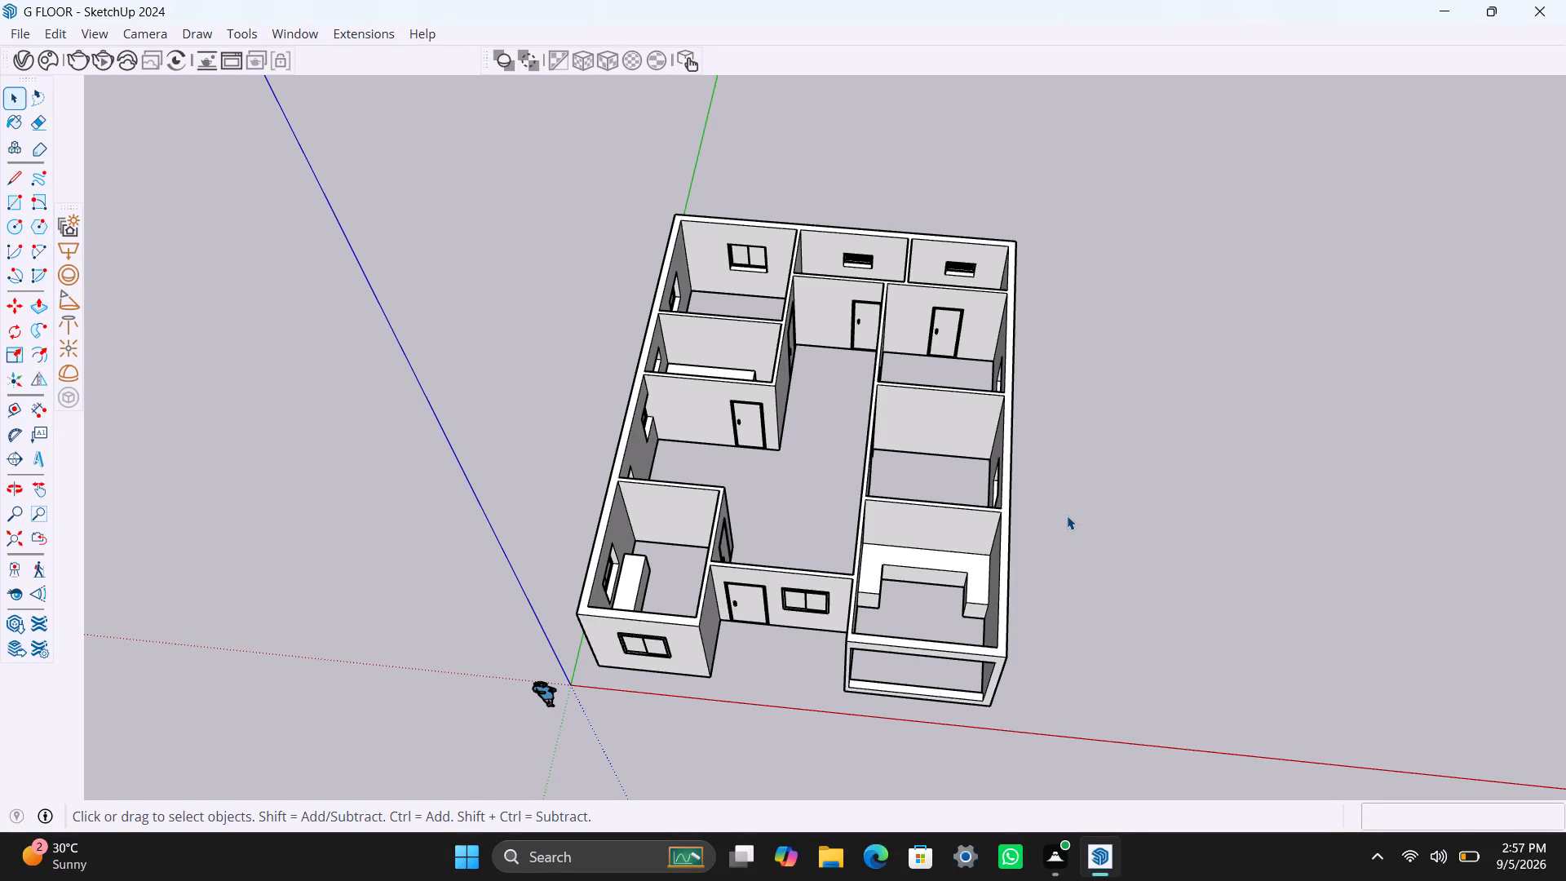
Examine the front facade, entrance door and large open front bay beside it from closer angles.
{"action": "scroll", "coordinate": [892, 641], "scroll_direction": "up", "scroll_amount": 5}
{"action": "middle_click_drag", "start_coordinate": [905, 673], "coordinate": [900, 573]}
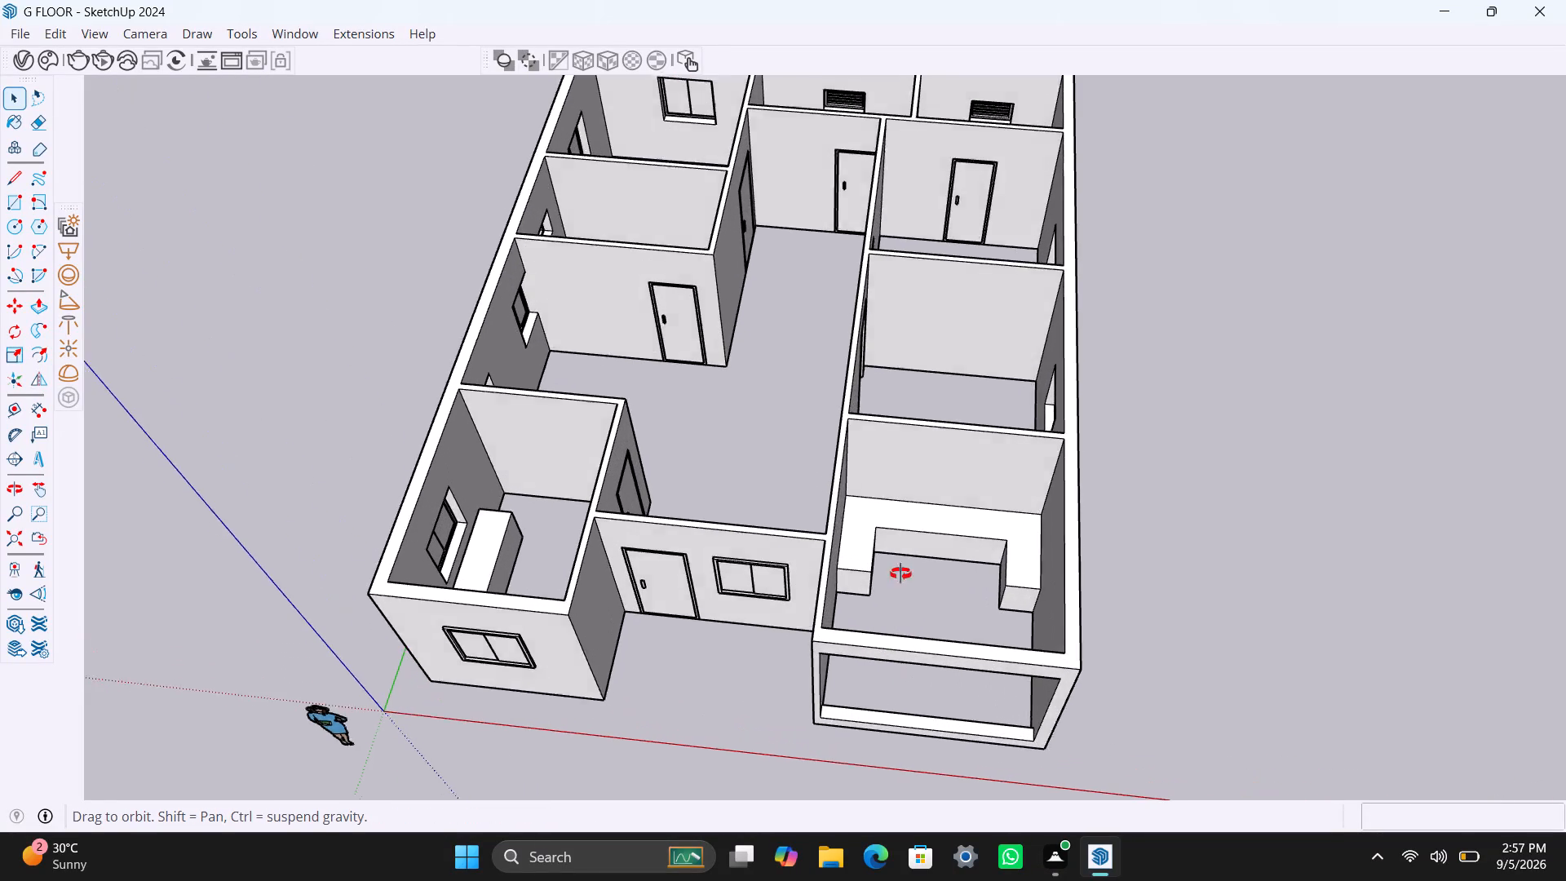
{"action": "middle_click_drag", "start_coordinate": [900, 573], "coordinate": [911, 393]}
{"action": "scroll", "coordinate": [964, 571], "scroll_direction": "up", "scroll_amount": 3}
{"action": "middle_click_drag", "start_coordinate": [976, 603], "coordinate": [995, 730]}
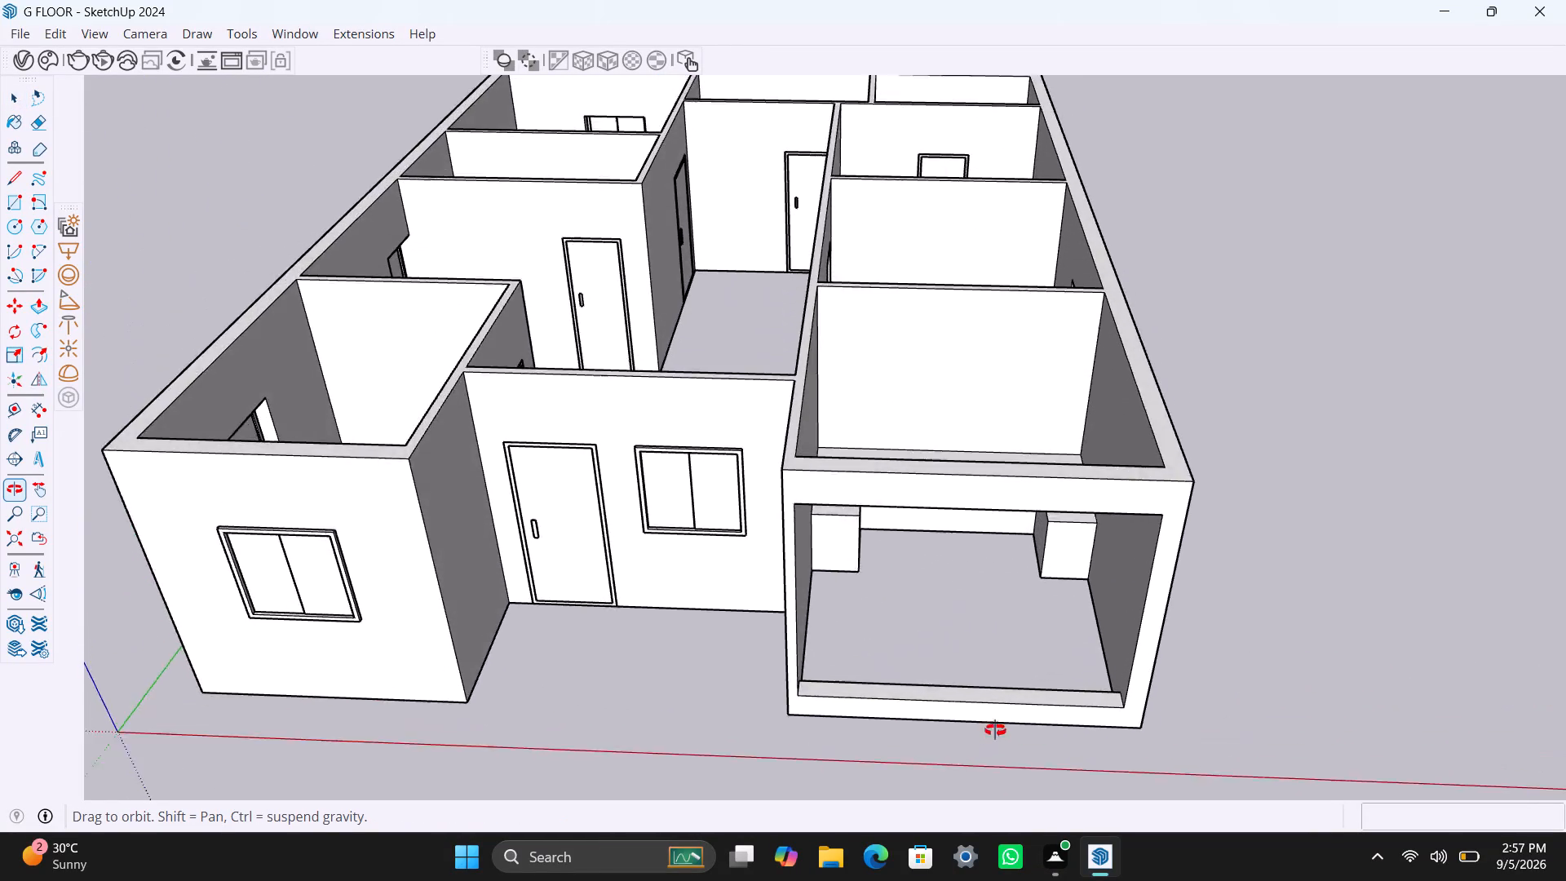
{"action": "middle_click_drag", "start_coordinate": [995, 730], "coordinate": [321, 823]}
{"action": "scroll", "coordinate": [364, 515], "scroll_direction": "up", "scroll_amount": 3}
{"action": "middle_click_drag", "start_coordinate": [433, 478], "coordinate": [1094, 338]}
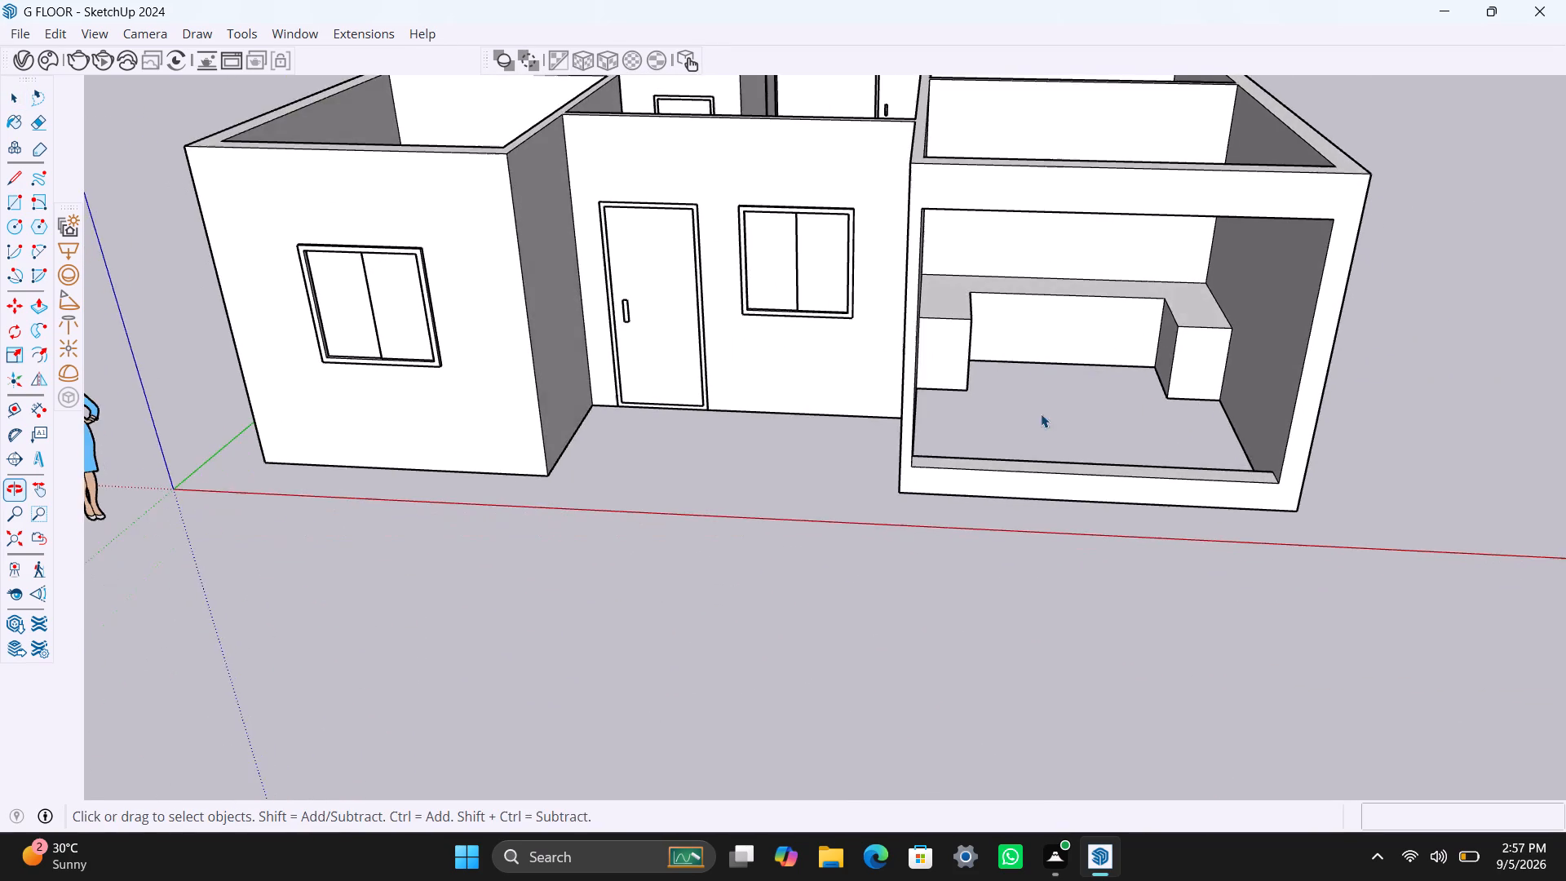
{"action": "scroll", "coordinate": [980, 530], "scroll_direction": "down", "scroll_amount": 4}
{"action": "middle_click_drag", "start_coordinate": [988, 560], "coordinate": [932, 666], "text": "shift"}
{"action": "scroll", "coordinate": [932, 666], "scroll_direction": "down", "scroll_amount": 2, "text": "shift"}
{"action": "scroll", "coordinate": [944, 604], "scroll_direction": "up", "scroll_amount": 1}
{"action": "middle_click_drag", "start_coordinate": [934, 541], "coordinate": [930, 474]}
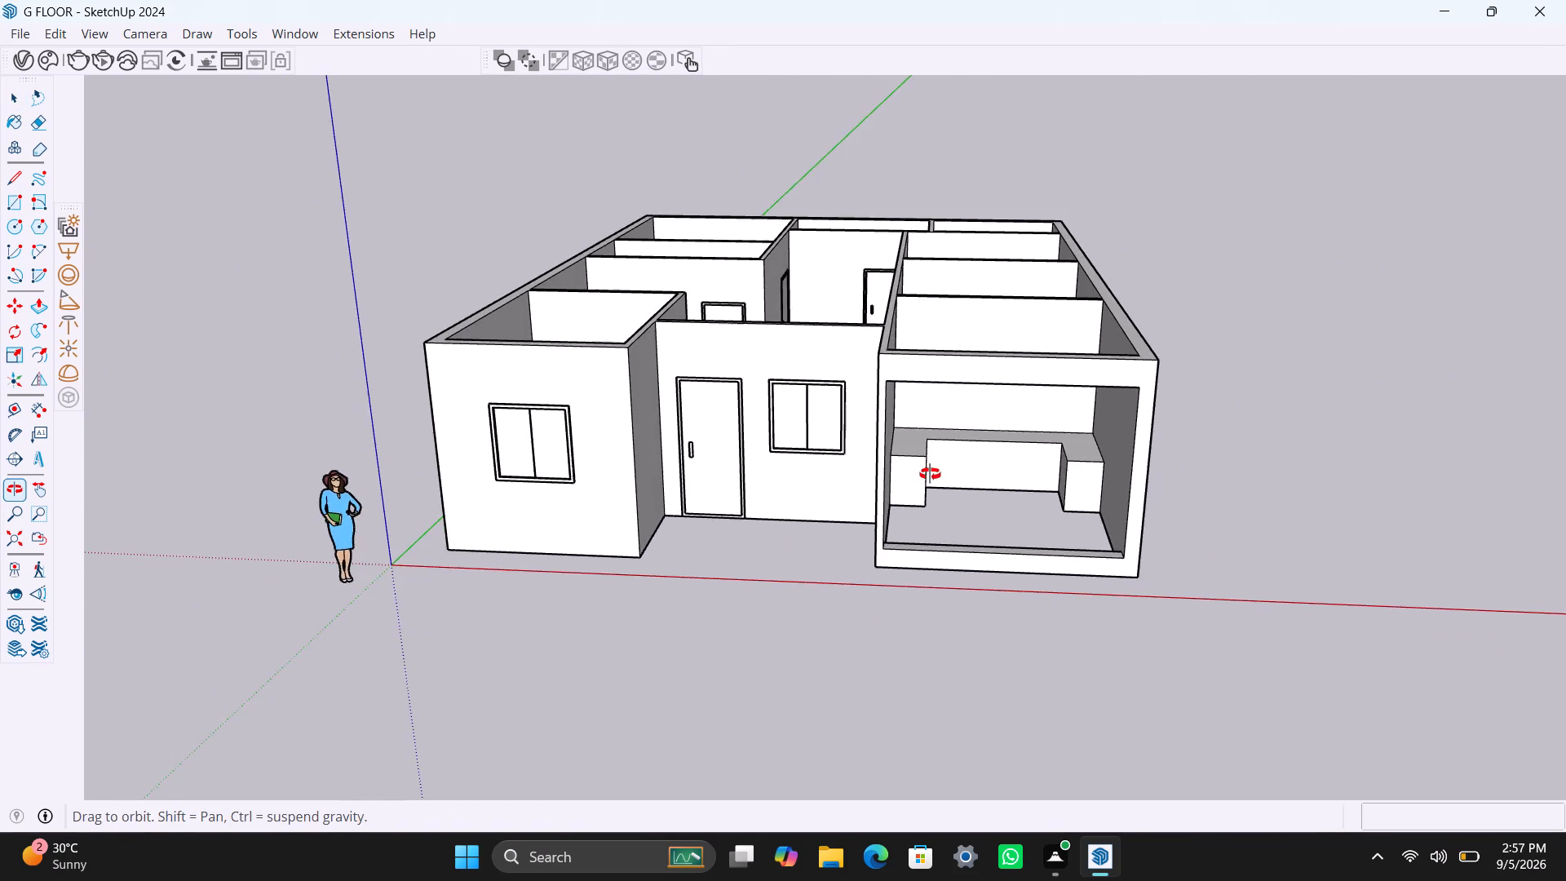
{"action": "middle_click_drag", "start_coordinate": [930, 474], "coordinate": [930, 475]}
{"action": "scroll", "coordinate": [891, 511], "scroll_direction": "up", "scroll_amount": 2}
{"action": "middle_click_drag", "start_coordinate": [878, 473], "coordinate": [891, 499]}
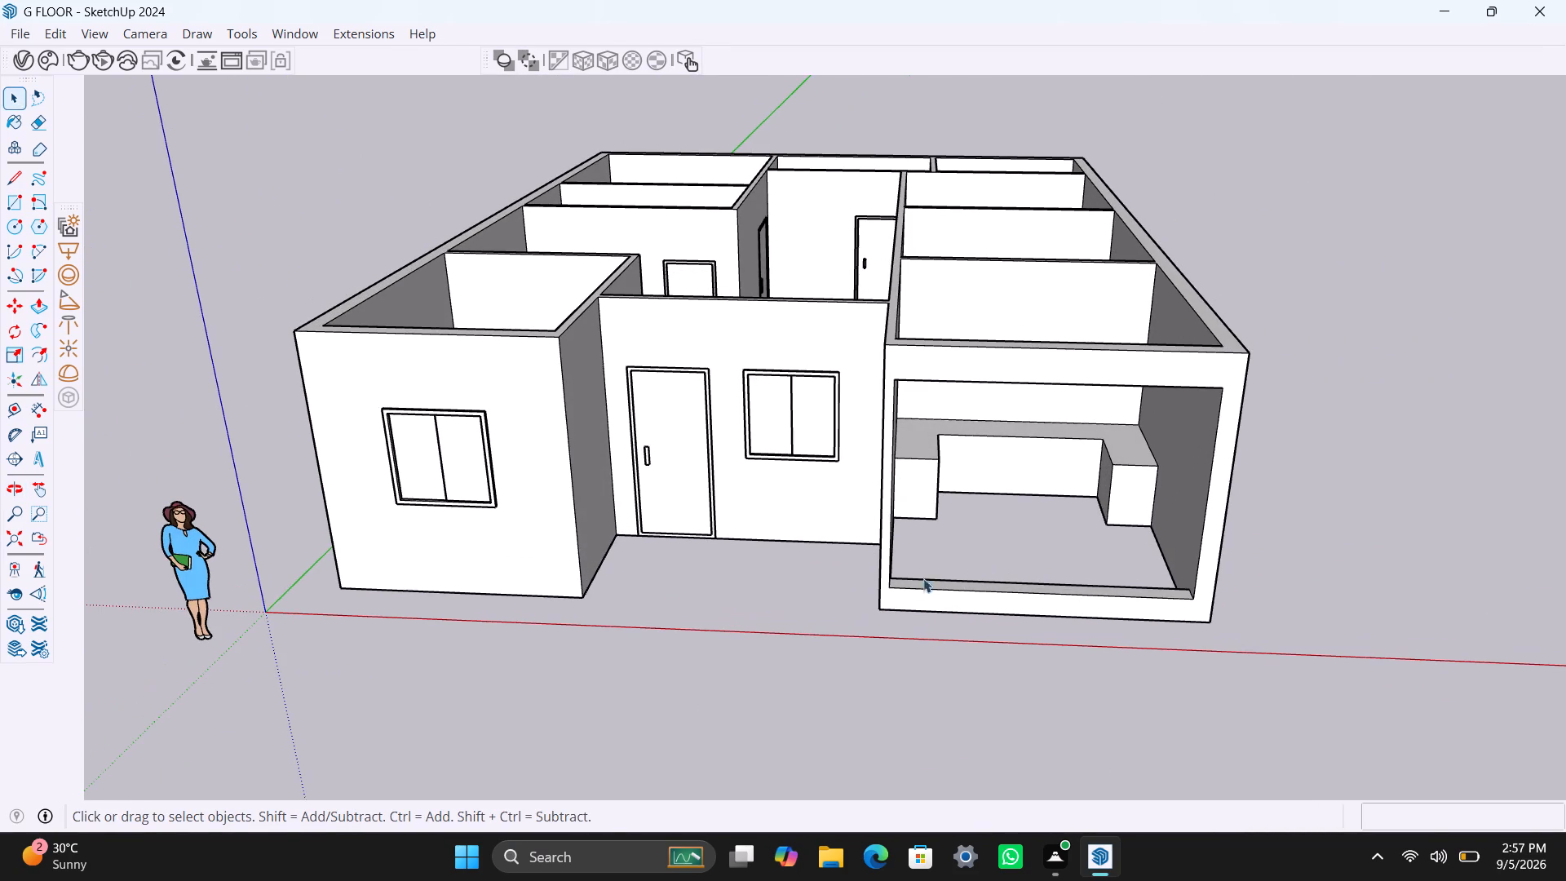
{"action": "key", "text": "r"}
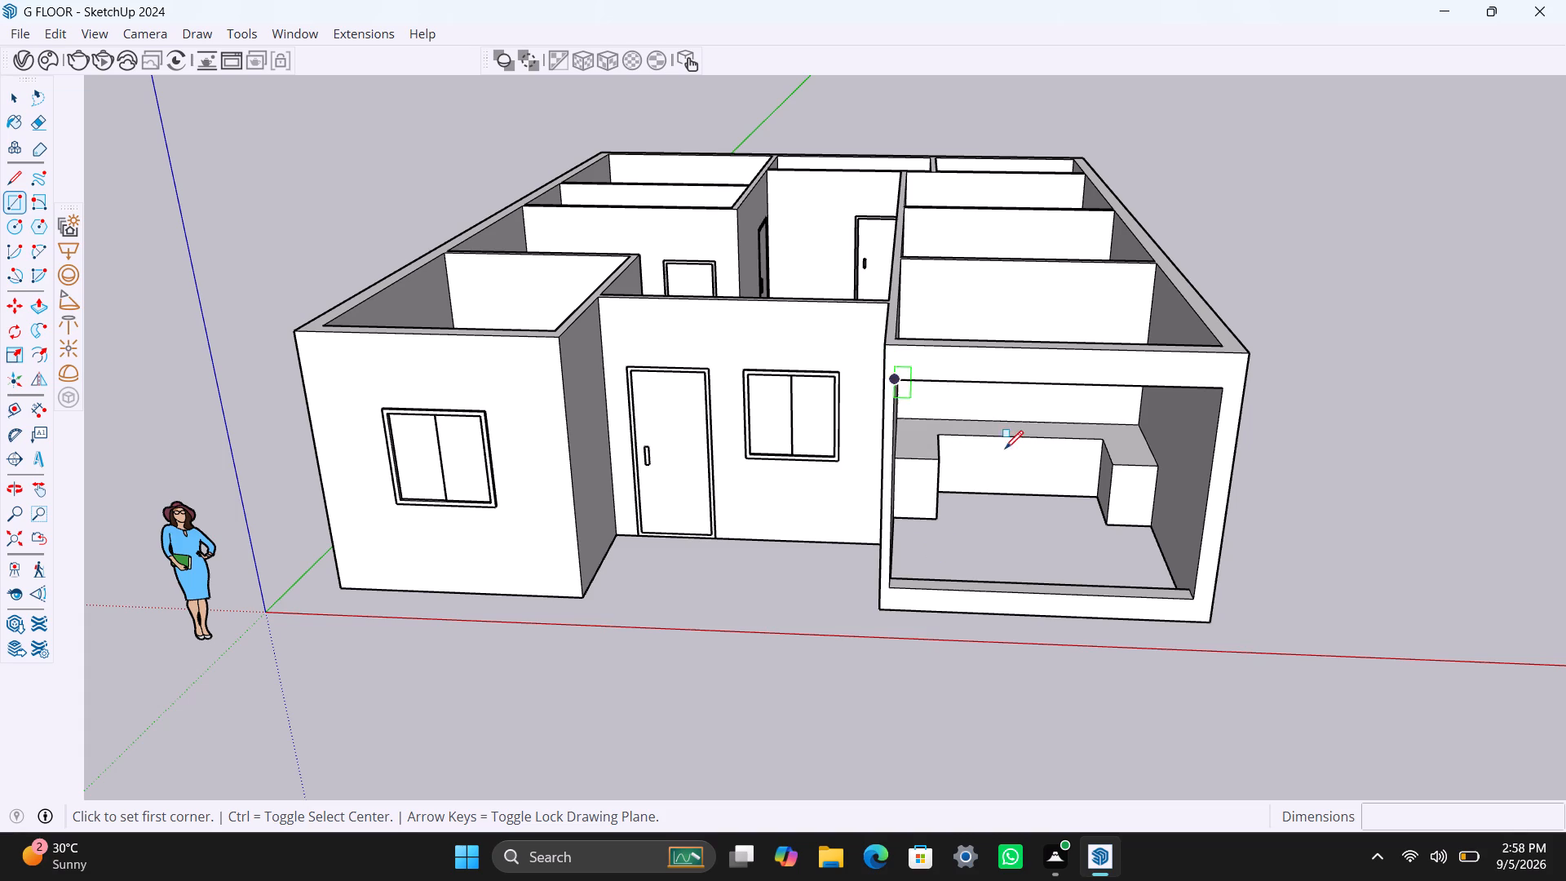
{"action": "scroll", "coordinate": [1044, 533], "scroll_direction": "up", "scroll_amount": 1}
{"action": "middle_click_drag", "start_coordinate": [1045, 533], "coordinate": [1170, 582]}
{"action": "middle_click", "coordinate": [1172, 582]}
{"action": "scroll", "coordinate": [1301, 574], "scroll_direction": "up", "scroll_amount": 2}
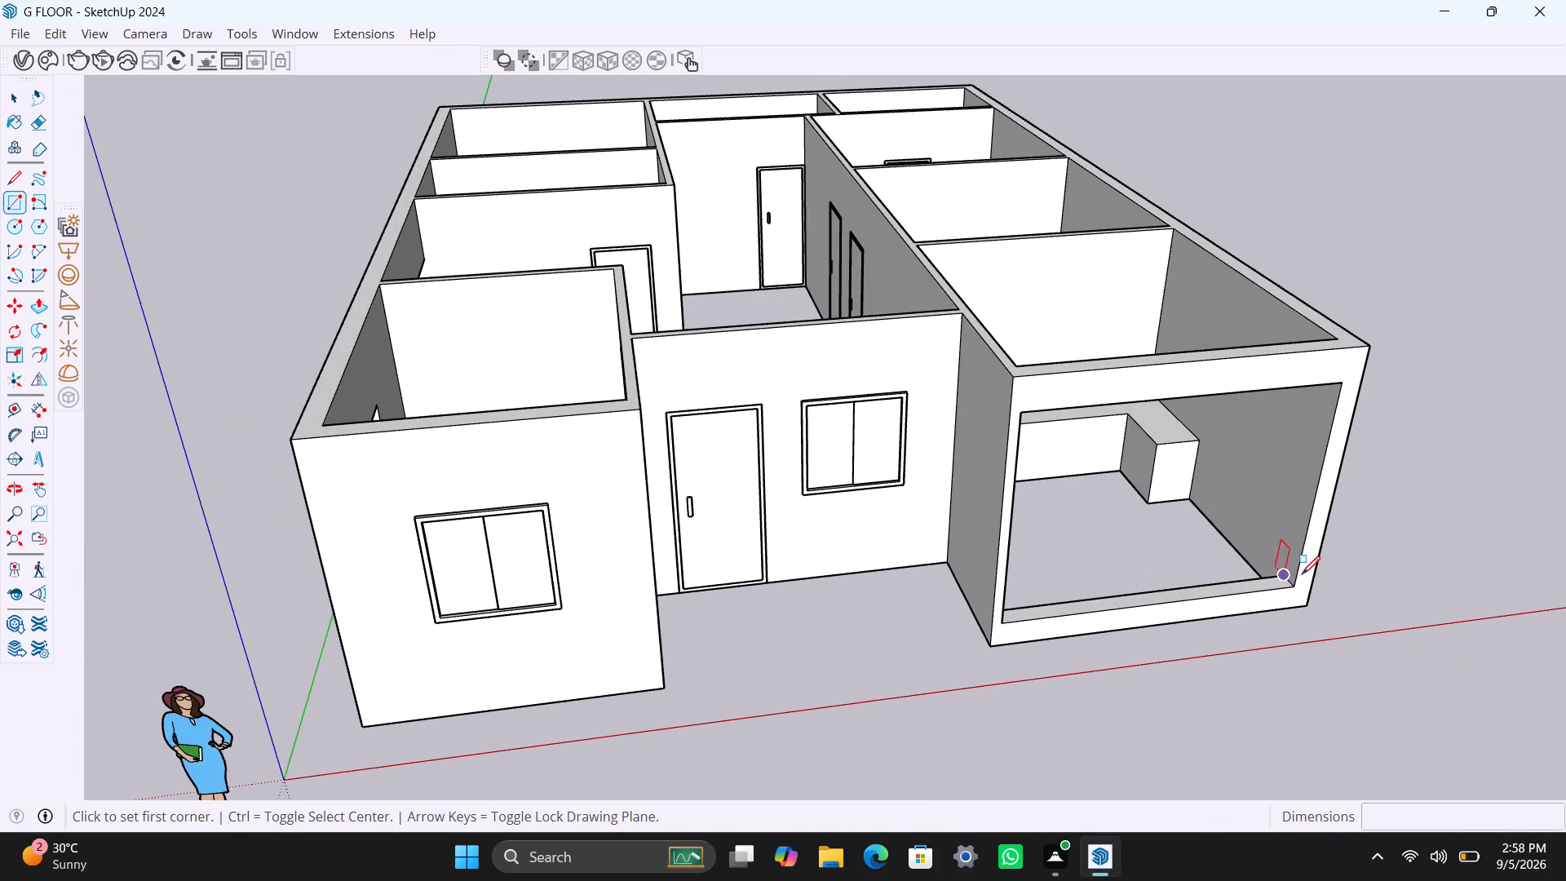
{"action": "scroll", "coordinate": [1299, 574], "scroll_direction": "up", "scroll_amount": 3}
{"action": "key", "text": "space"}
Draw a circle of about 2 1/4" radius on the front bay opening's side jamb, just above the sill, and group it.
{"action": "scroll", "coordinate": [1289, 600], "scroll_direction": "up", "scroll_amount": 1}
{"action": "key", "text": "c"}
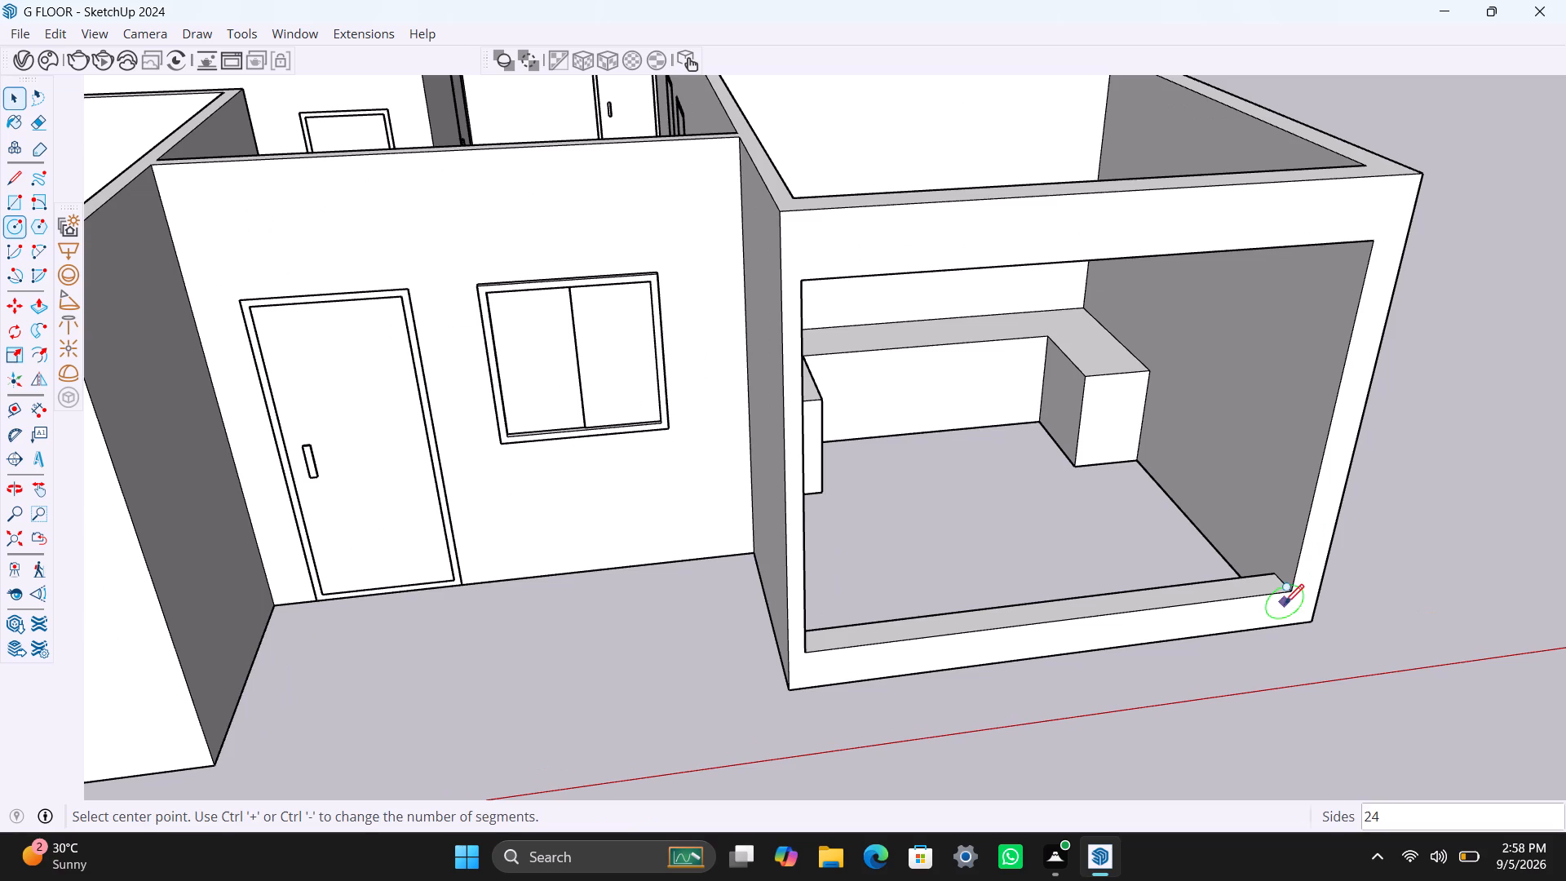
{"action": "scroll", "coordinate": [1281, 584], "scroll_direction": "up", "scroll_amount": 6}
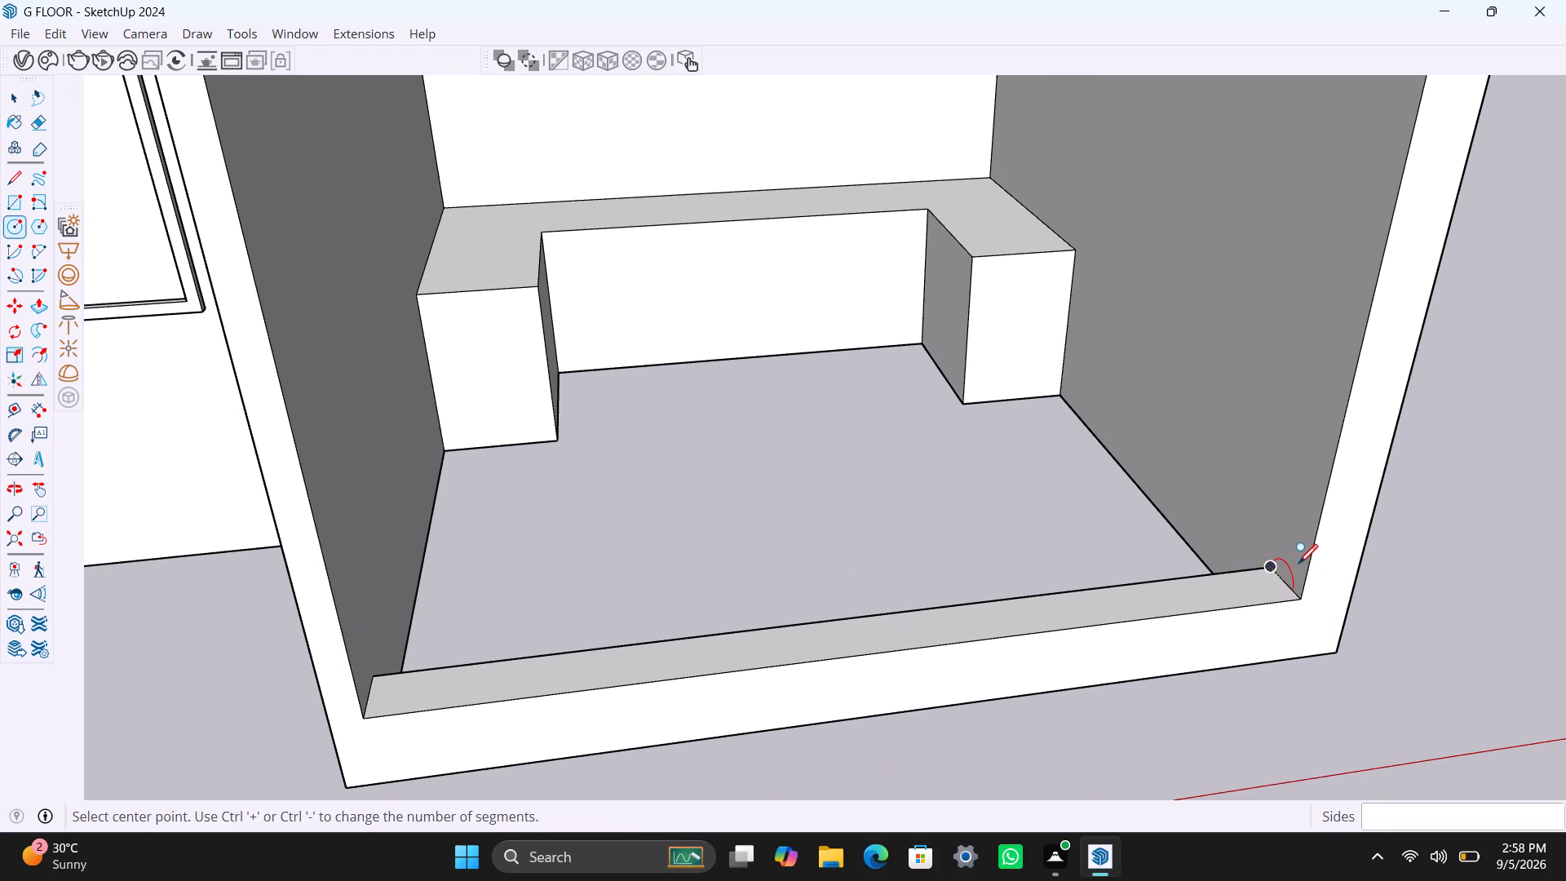
{"action": "scroll", "coordinate": [1297, 557], "scroll_direction": "up", "scroll_amount": 5}
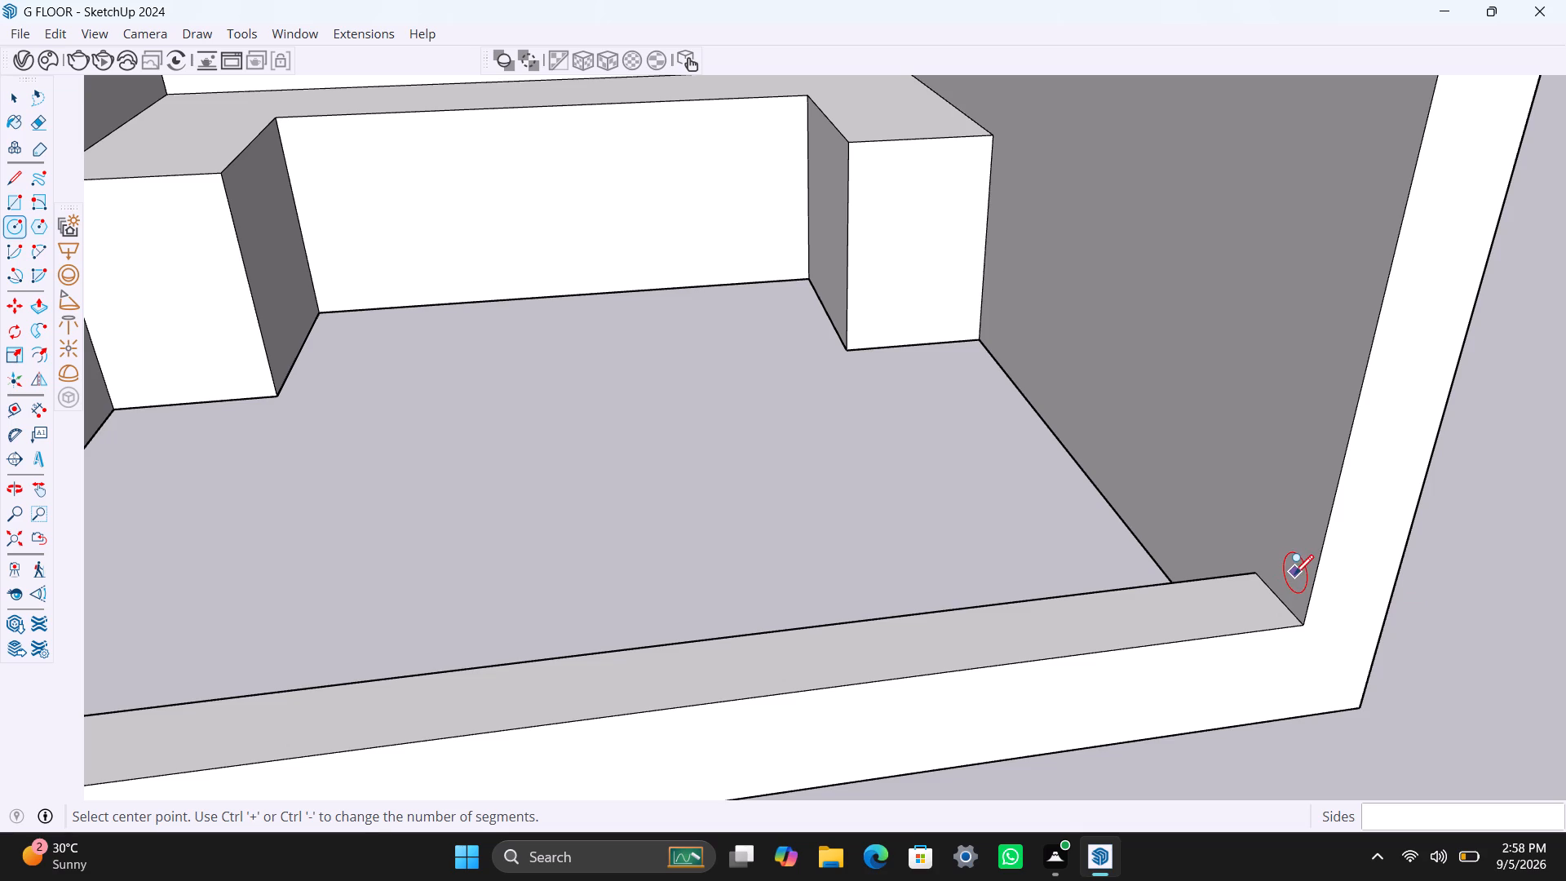
{"action": "left_click", "coordinate": [1294, 573]}
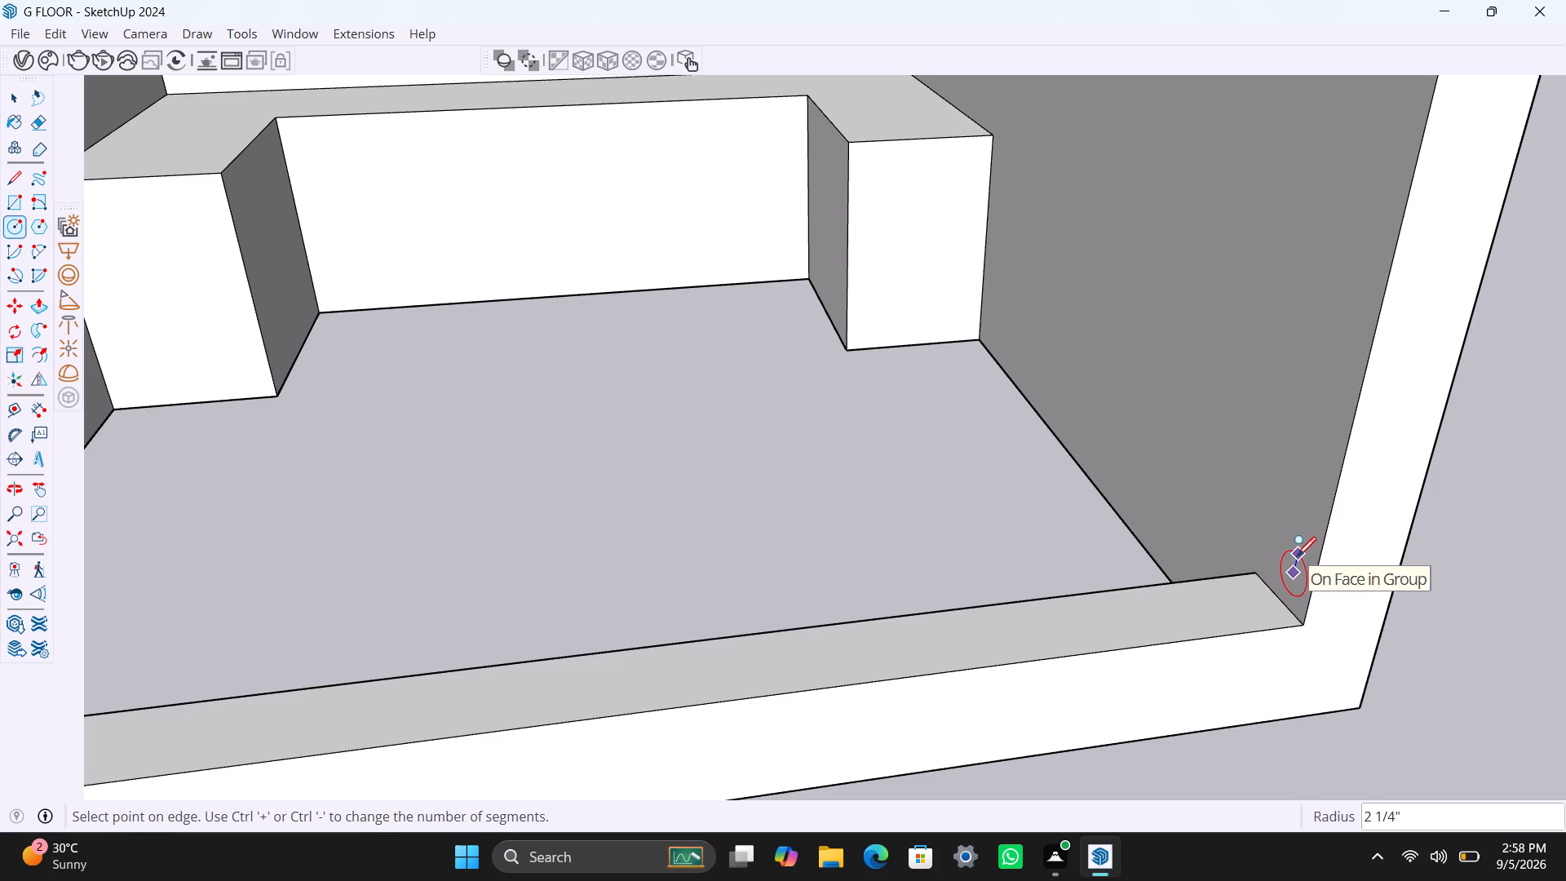
{"action": "left_click", "coordinate": [1297, 555]}
{"action": "key", "text": "space"}
{"action": "double_click", "coordinate": [1294, 575]}
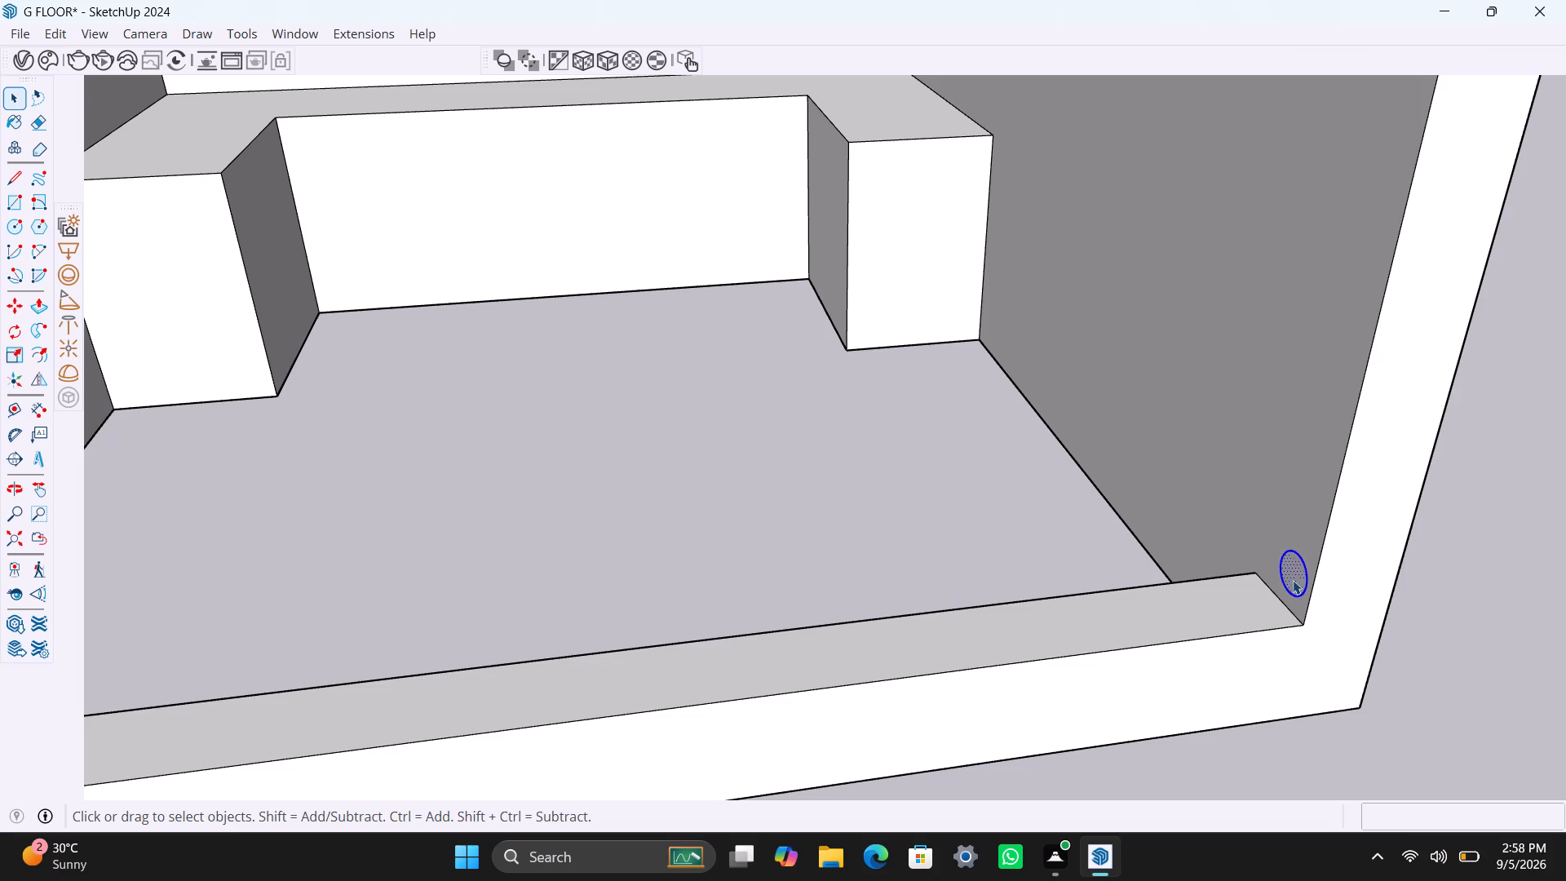
{"action": "right_click", "coordinate": [1293, 578]}
{"action": "left_click", "coordinate": [1329, 235]}
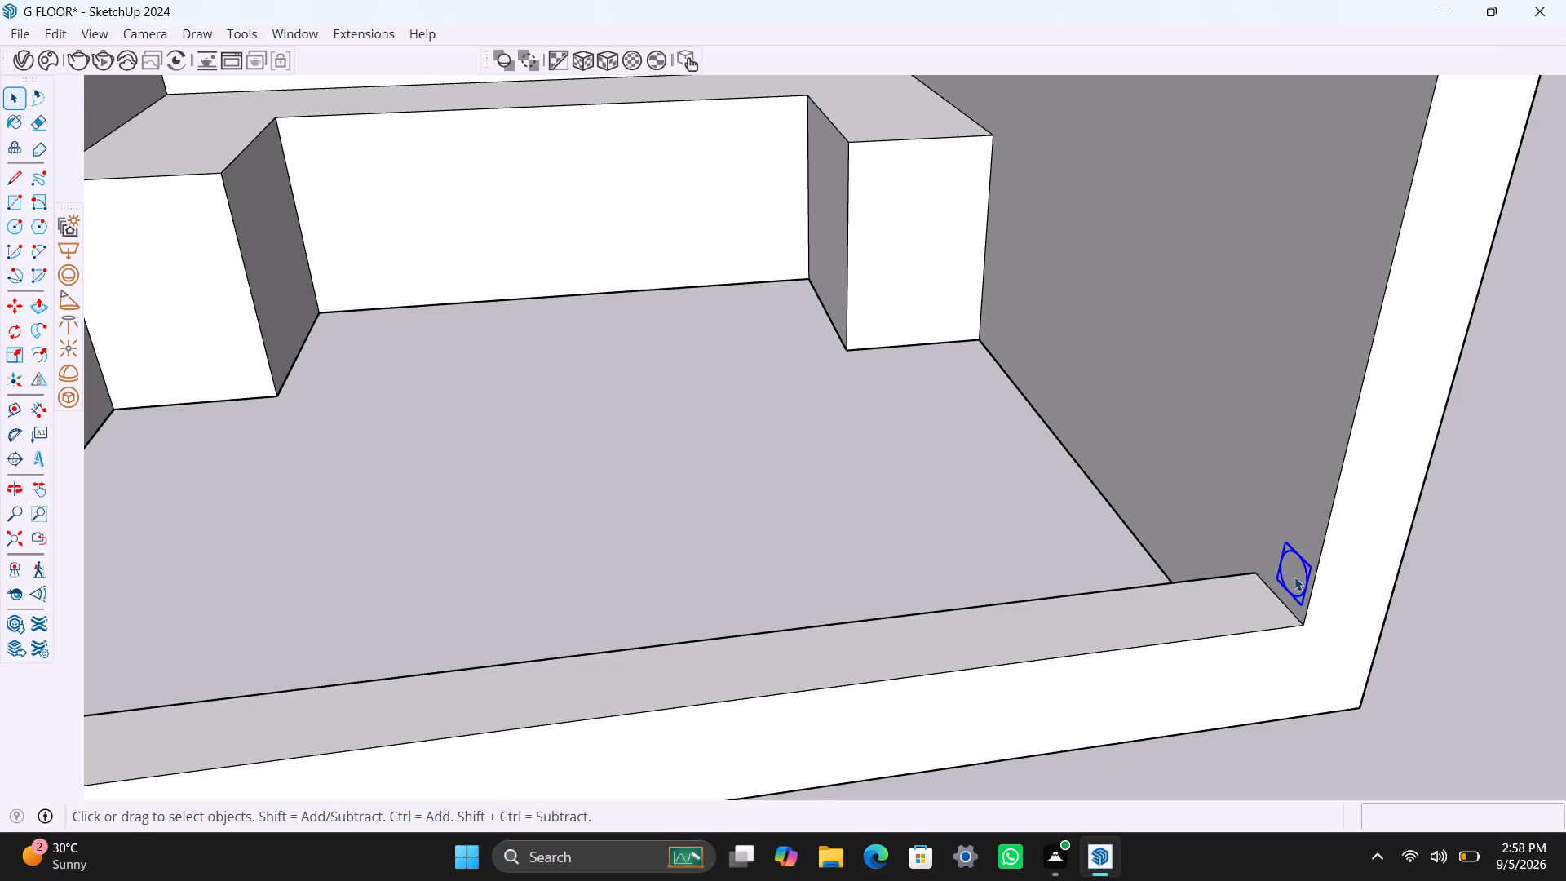
Extrude the grouped circle 11' 9" across the front bay opening to form a round horizontal shutter slat.
{"action": "double_click", "coordinate": [1289, 579]}
{"action": "triple_click", "coordinate": [1294, 577]}
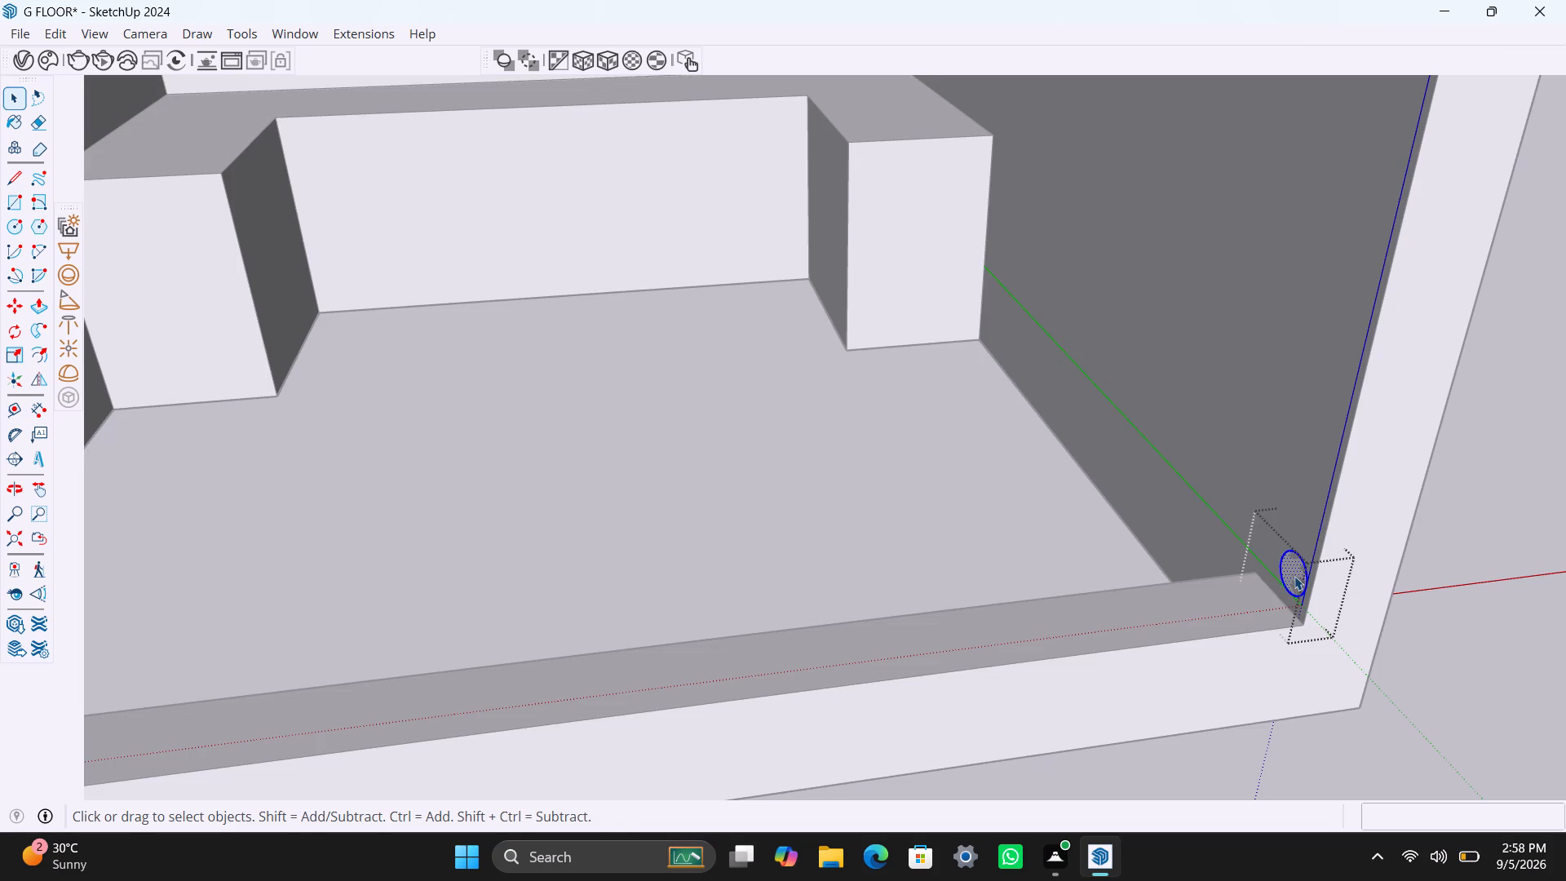
{"action": "key", "text": "p"}
{"action": "left_click", "coordinate": [1294, 570]}
{"action": "scroll", "coordinate": [1035, 622], "scroll_direction": "down", "scroll_amount": 10}
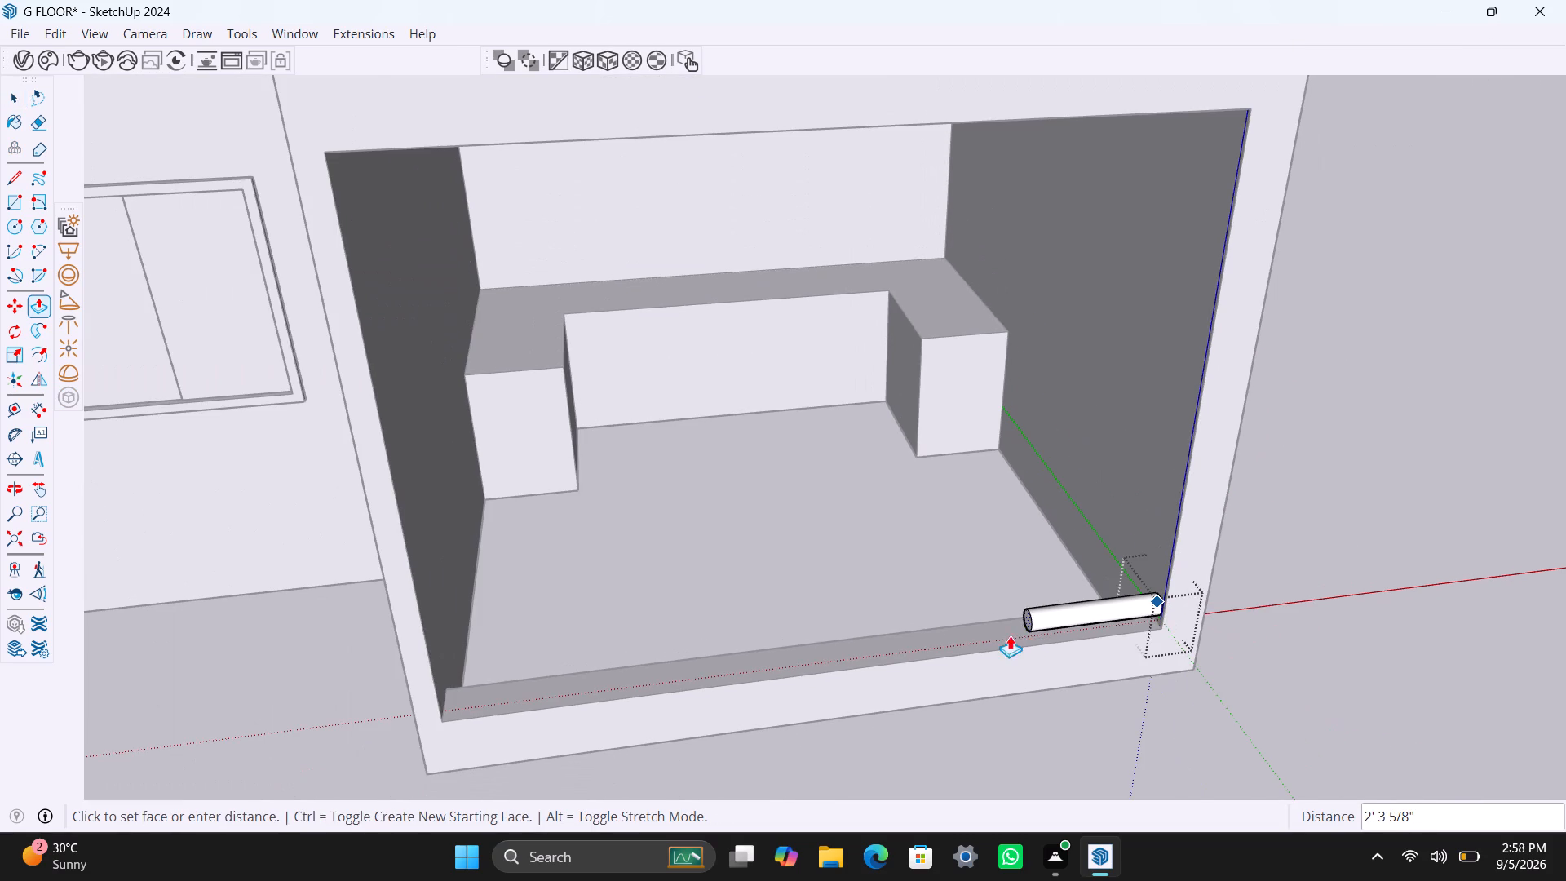
{"action": "left_click", "coordinate": [427, 680]}
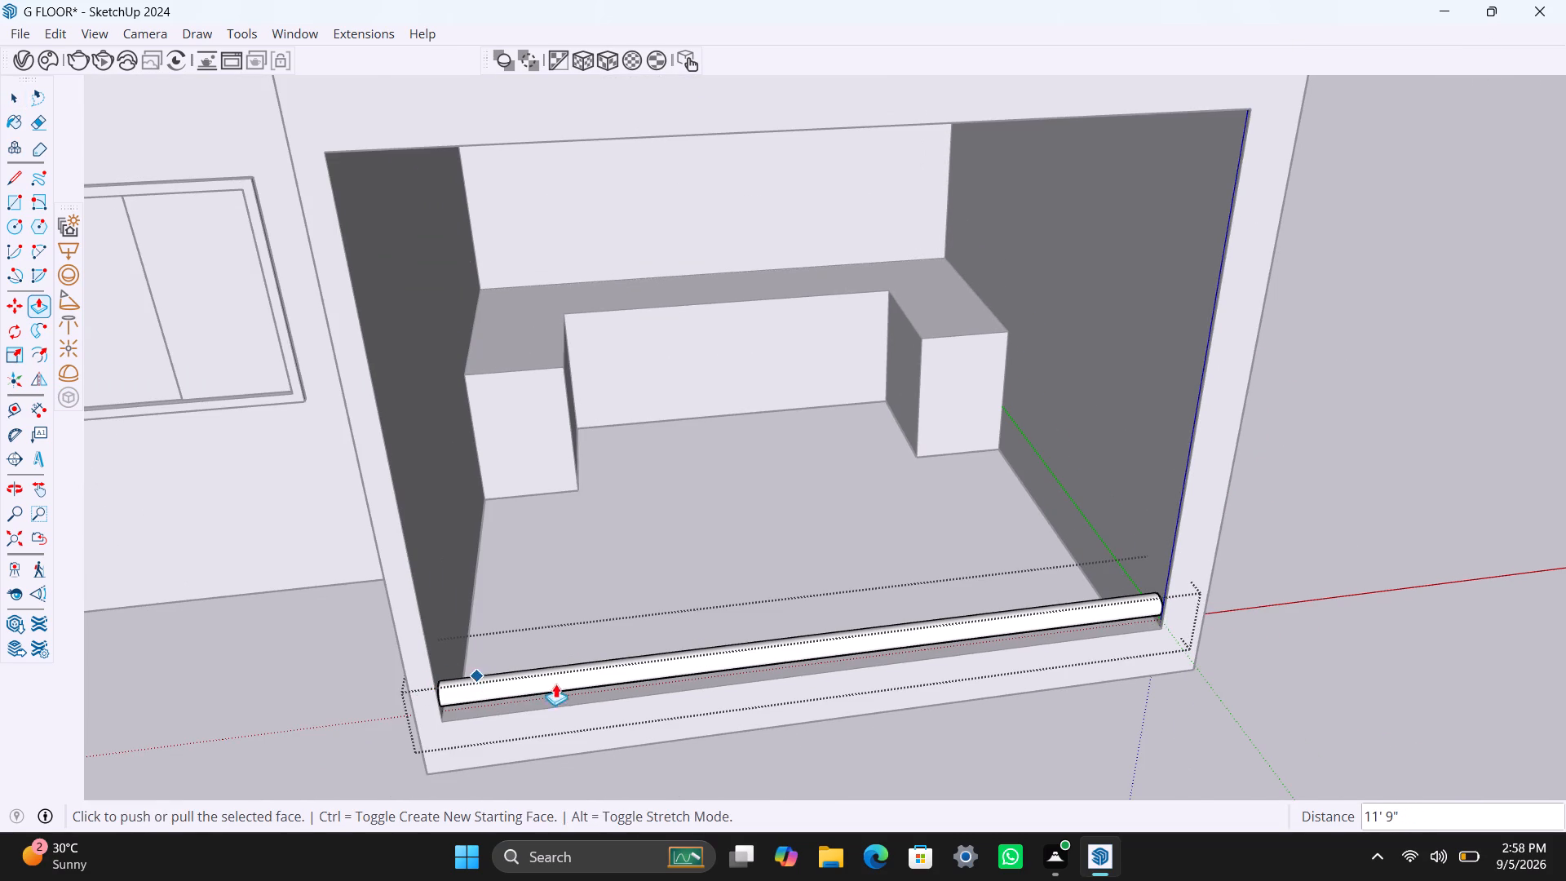
{"action": "key", "text": "space"}
{"action": "scroll", "coordinate": [1136, 618], "scroll_direction": "up", "scroll_amount": 3}
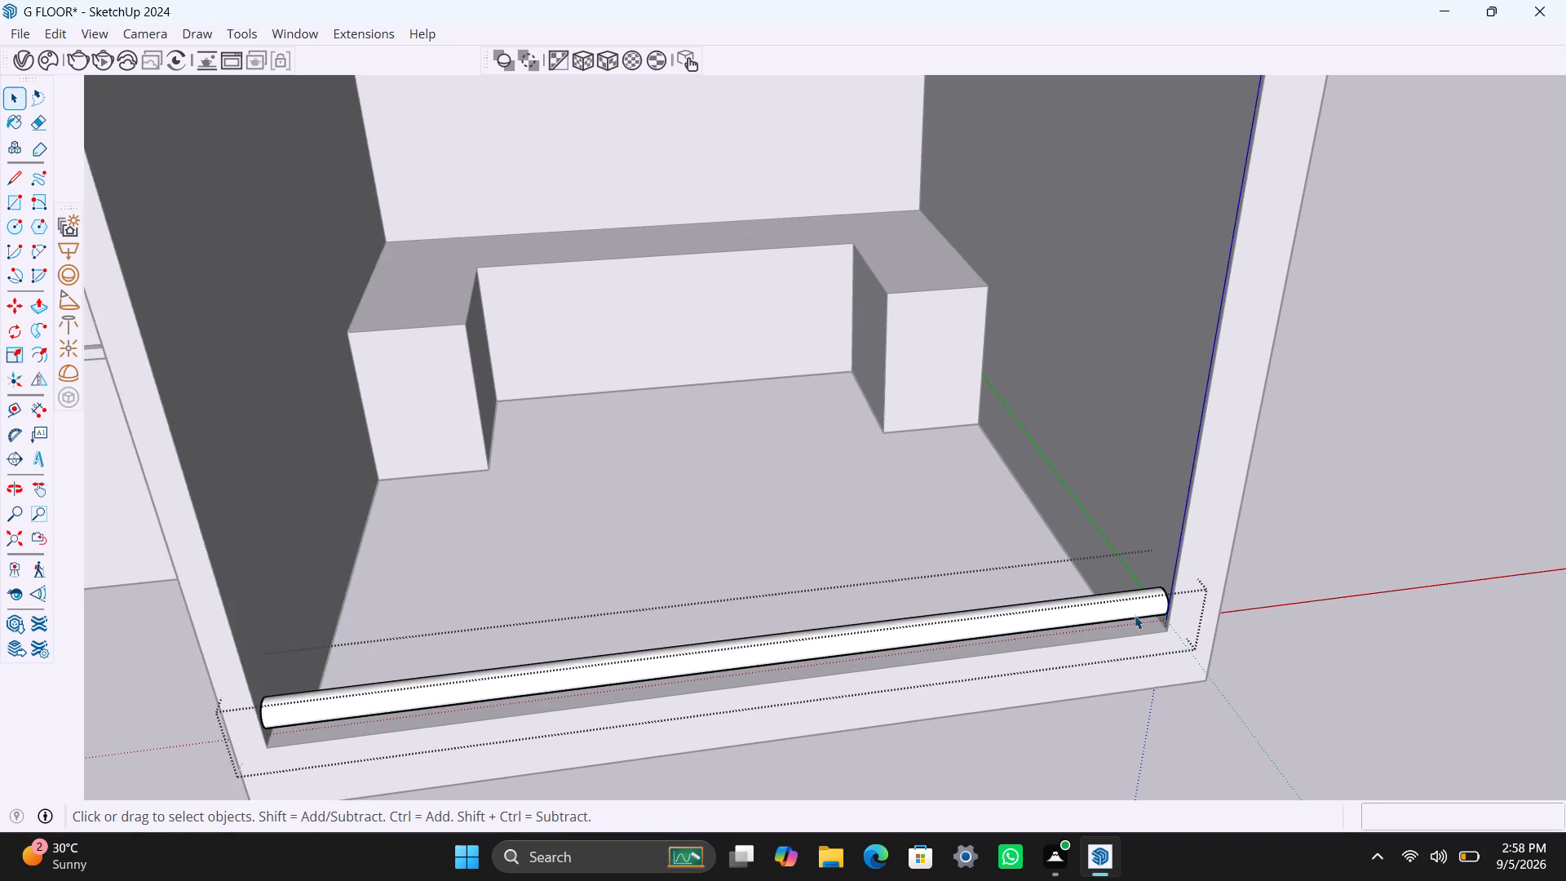
{"action": "left_click", "coordinate": [1293, 573]}
Copy the slat about 8' 2 5/8" up to the head of the opening and divide the spacing into 30 to fill the shutter.
{"action": "left_click", "coordinate": [1121, 604]}
{"action": "scroll", "coordinate": [1120, 653], "scroll_direction": "down", "scroll_amount": 4}
{"action": "middle_click_drag", "start_coordinate": [1070, 661], "coordinate": [1063, 658]}
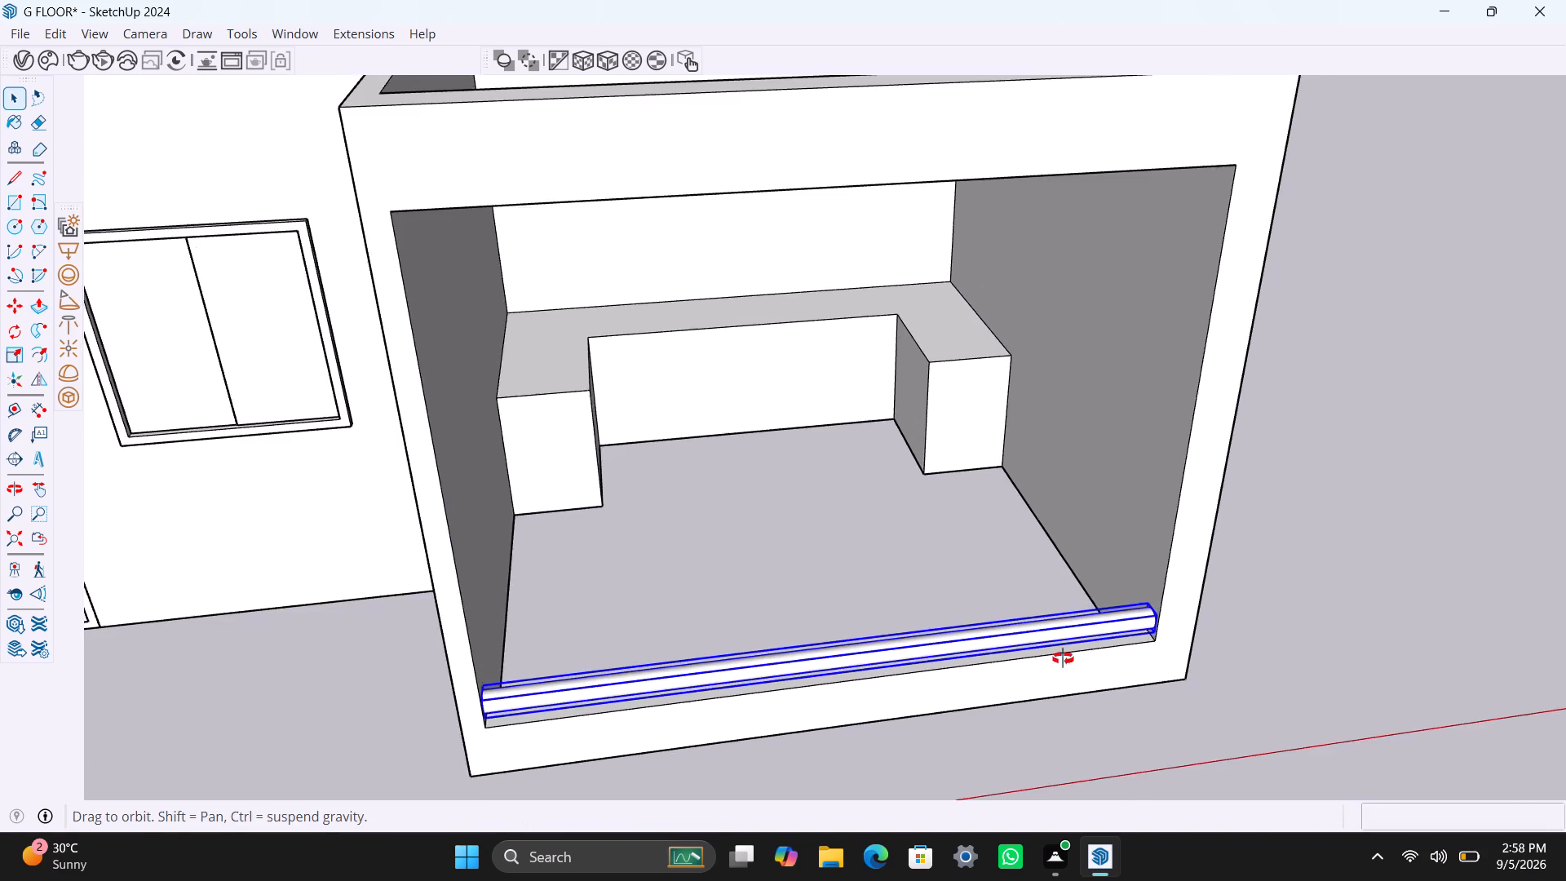
{"action": "middle_click_drag", "start_coordinate": [1063, 658], "coordinate": [883, 666]}
{"action": "key", "text": "m"}
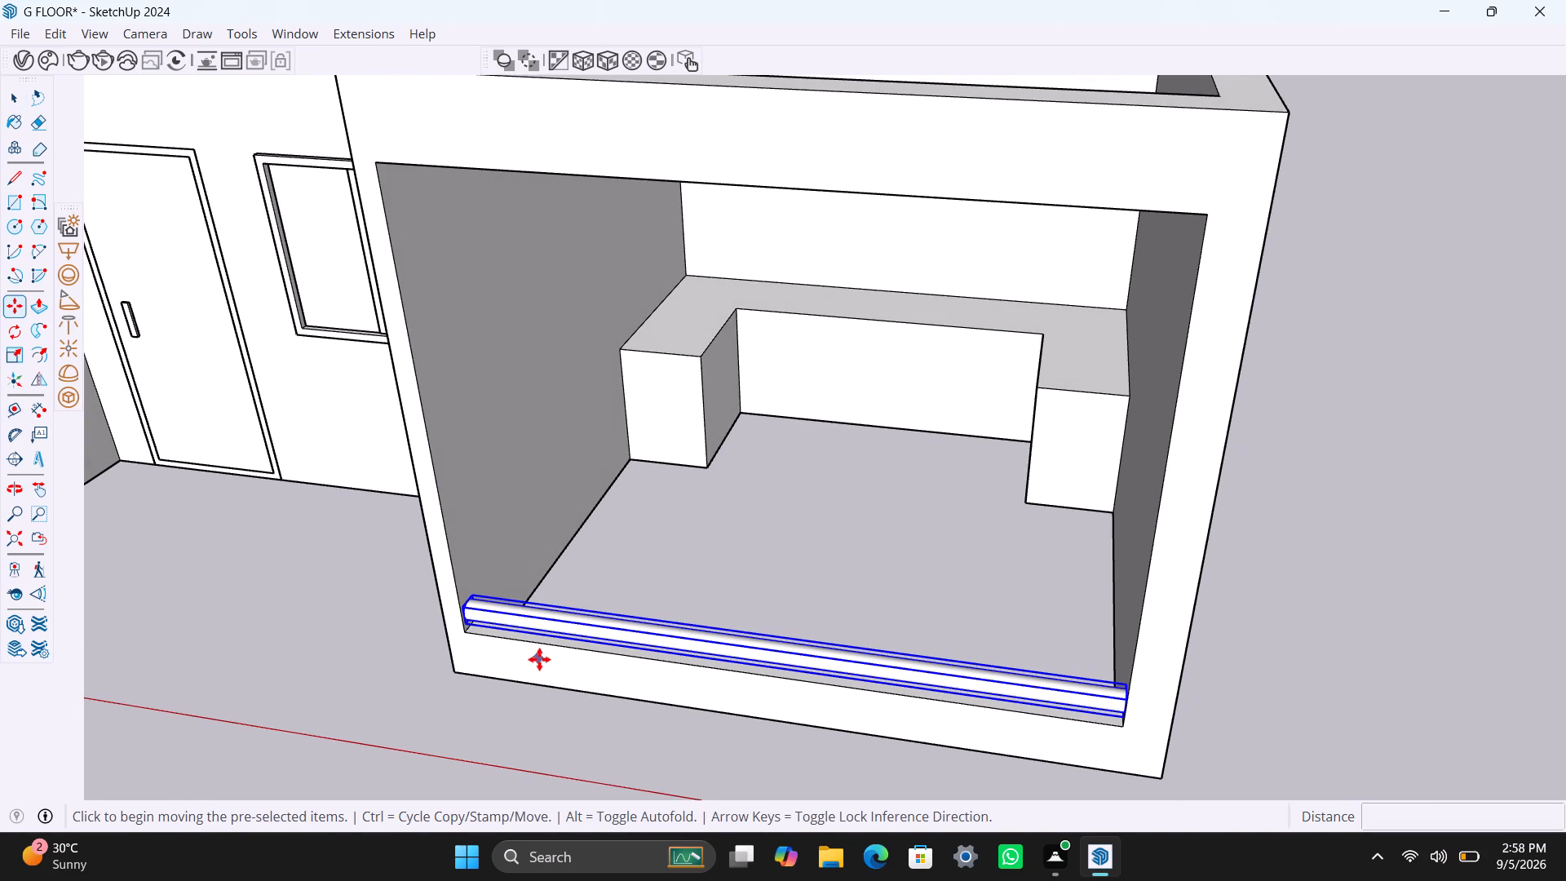
{"action": "left_click", "coordinate": [480, 600]}
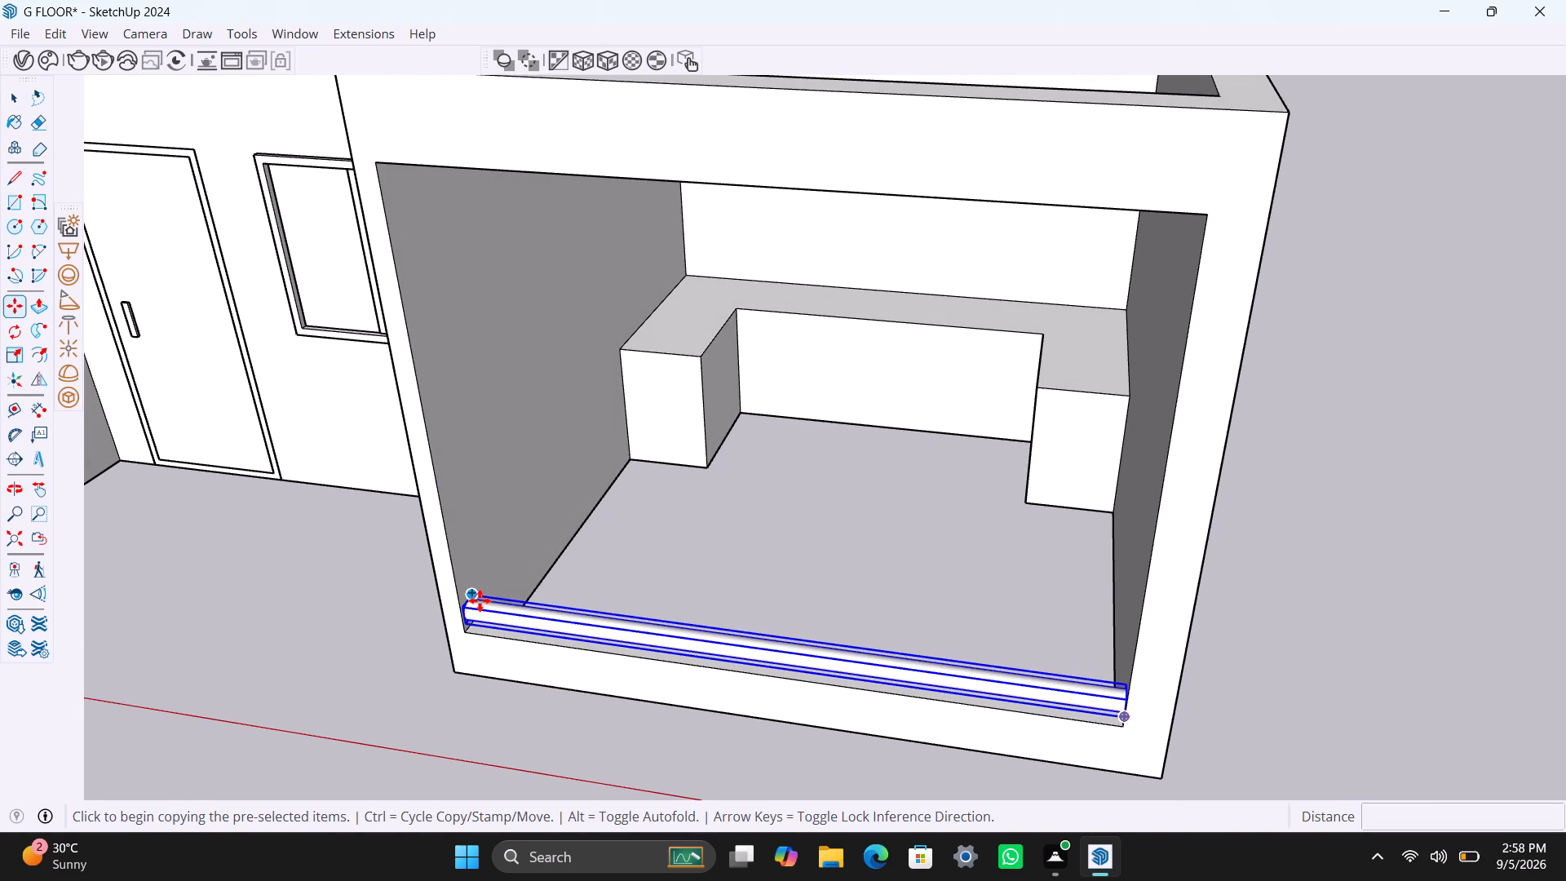
{"action": "left_click", "coordinate": [393, 150]}
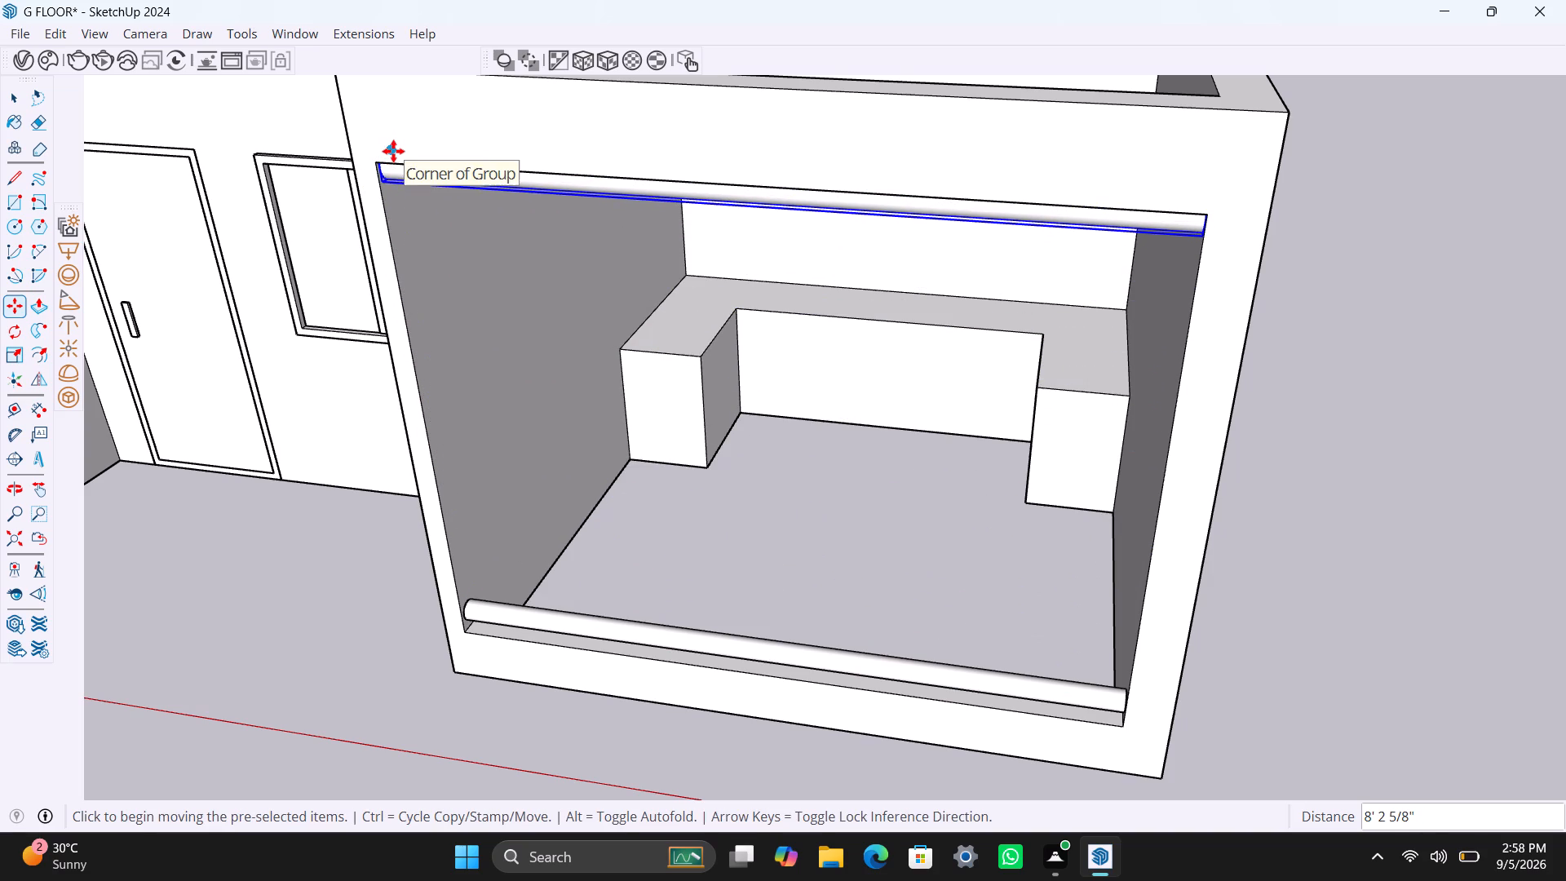
{"action": "key", "text": "slash"}
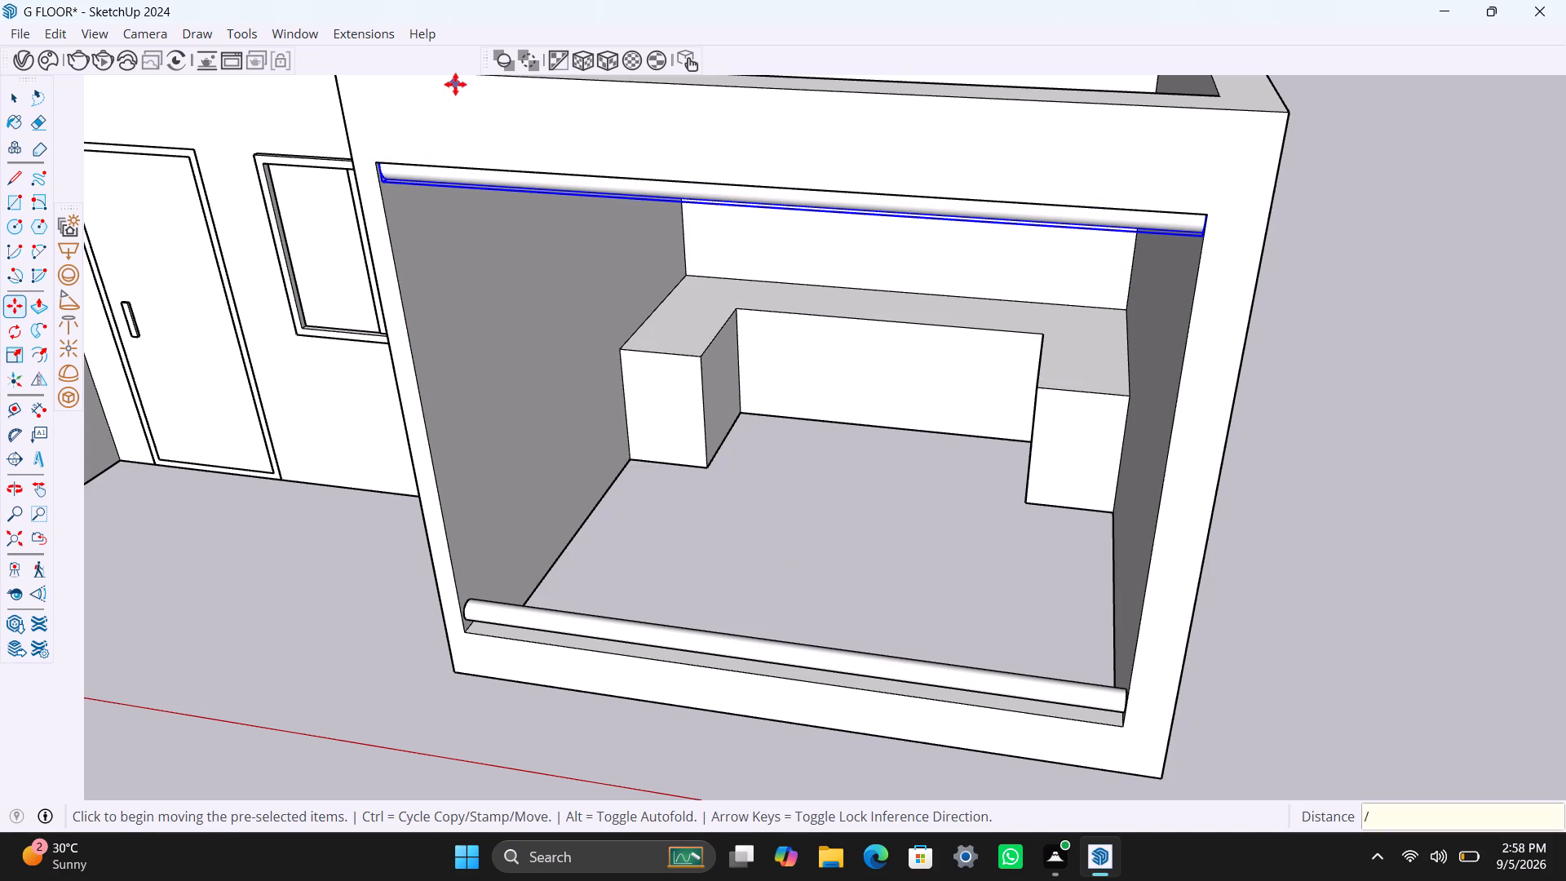
{"action": "type", "text": "30"}
{"action": "key", "text": "Return"}
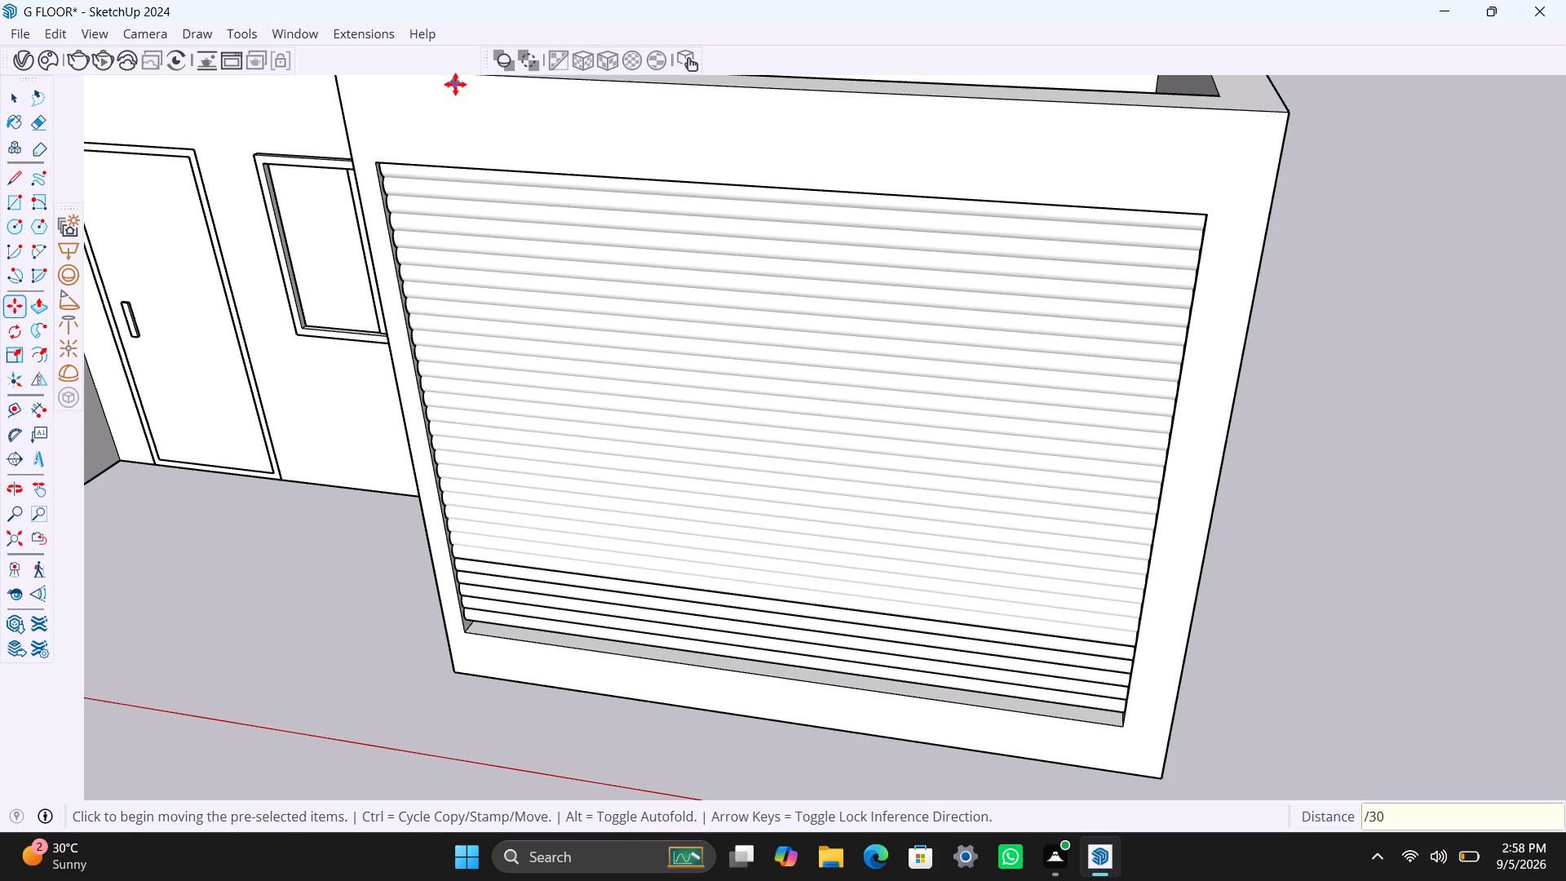
Push/Pull the sill face of the bay opening up about 3 3/16" within the wall group to meet the lowest slat.
{"action": "scroll", "coordinate": [790, 338], "scroll_direction": "down", "scroll_amount": 3}
{"action": "middle_click_drag", "start_coordinate": [780, 449], "coordinate": [782, 448]}
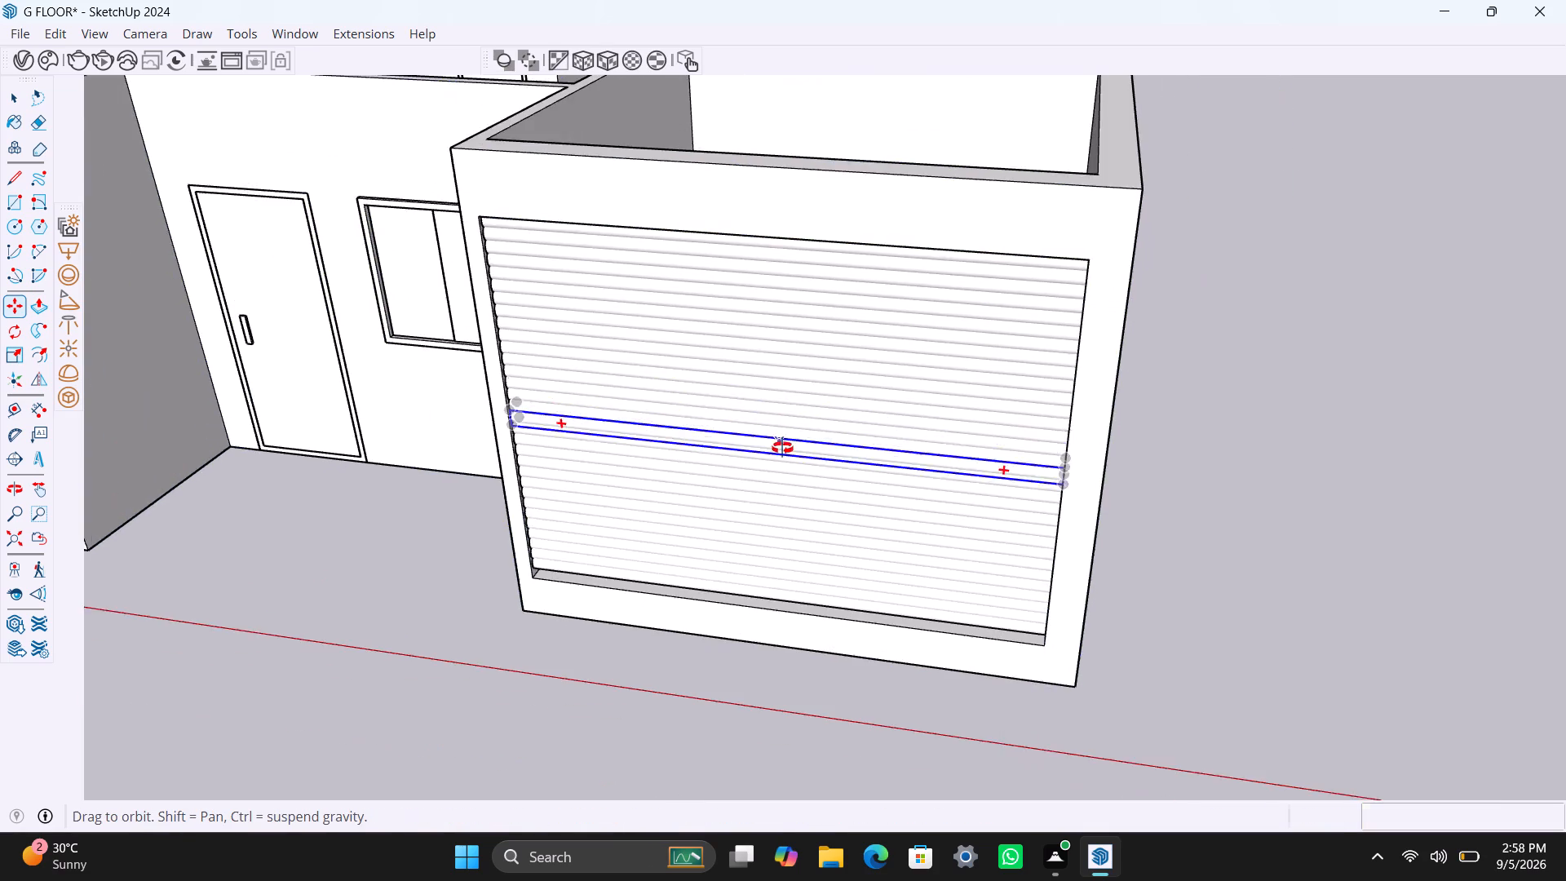
{"action": "middle_click_drag", "start_coordinate": [782, 448], "coordinate": [829, 137]}
{"action": "scroll", "coordinate": [713, 483], "scroll_direction": "up", "scroll_amount": 3}
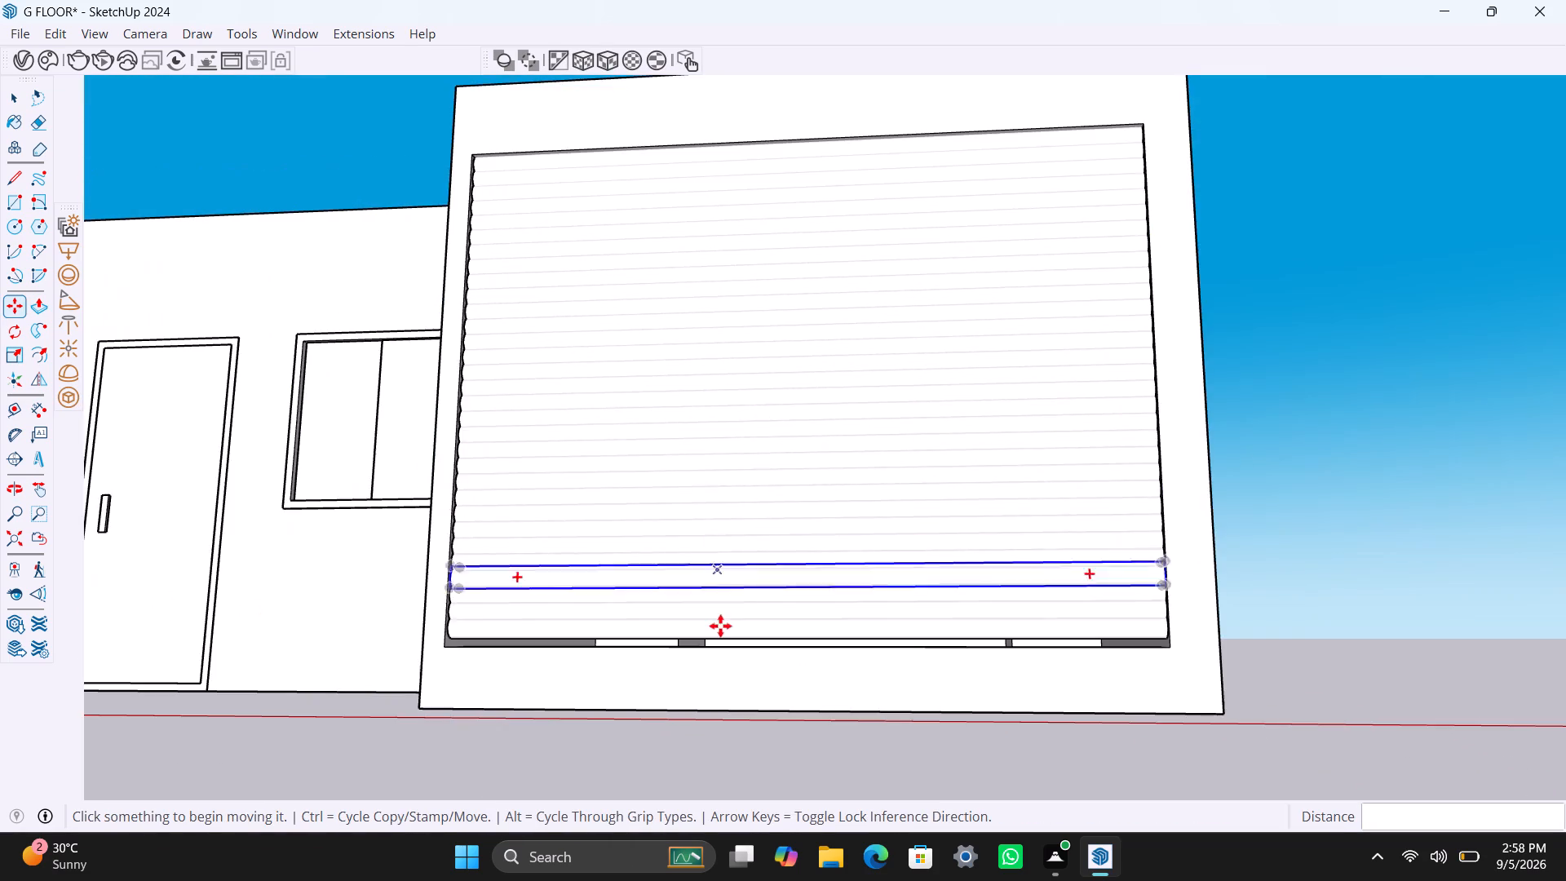
{"action": "scroll", "coordinate": [697, 622], "scroll_direction": "up", "scroll_amount": 3}
{"action": "middle_click_drag", "start_coordinate": [686, 615], "coordinate": [723, 768]}
{"action": "scroll", "coordinate": [386, 649], "scroll_direction": "up", "scroll_amount": 4}
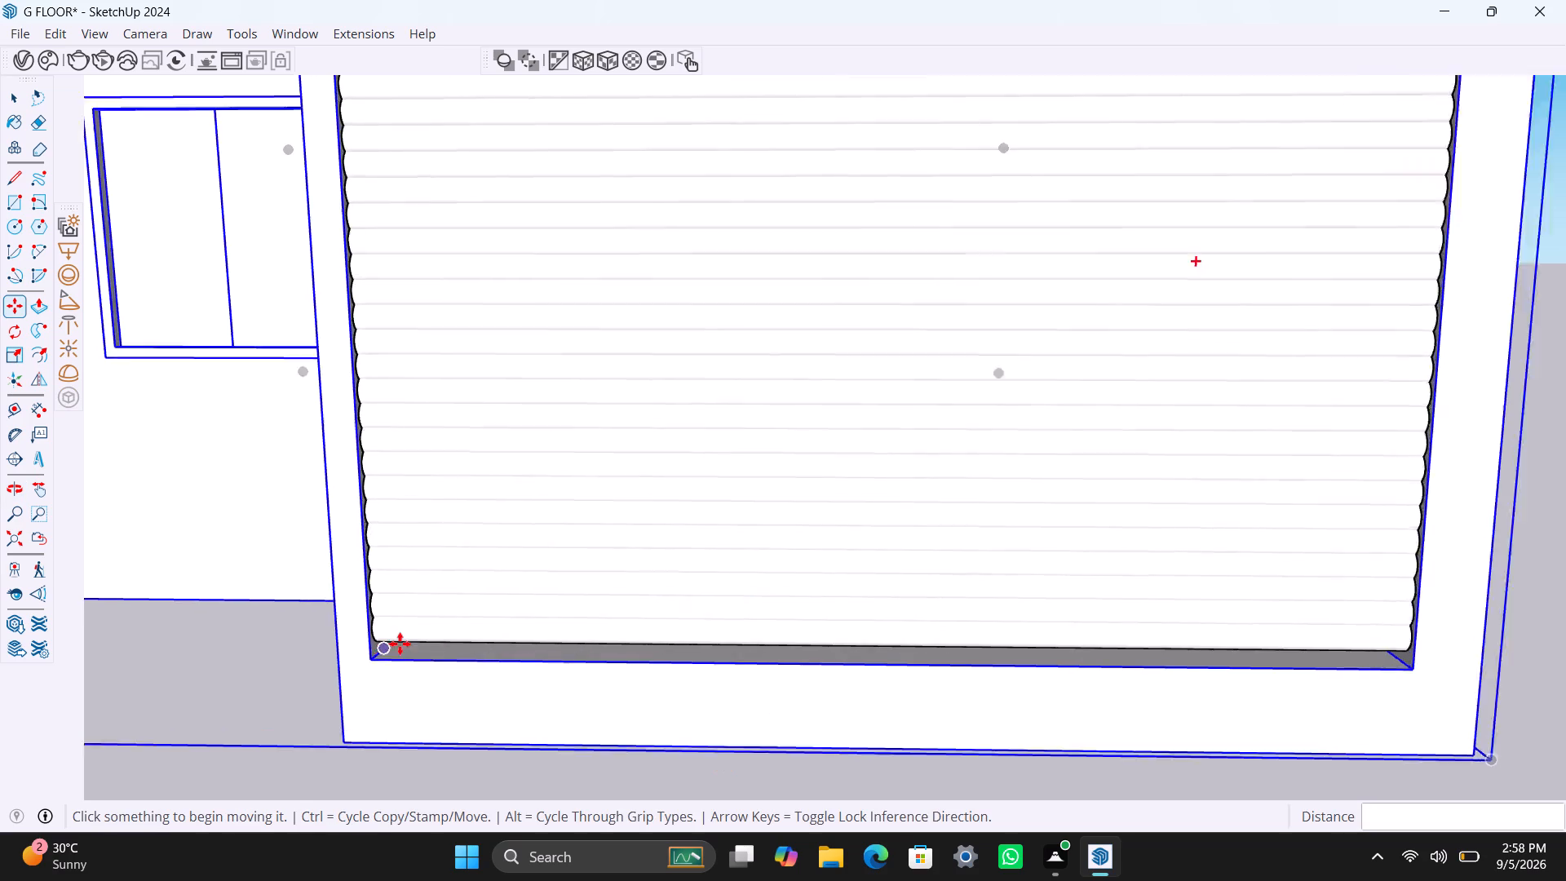
{"action": "scroll", "coordinate": [400, 644], "scroll_direction": "up", "scroll_amount": 6}
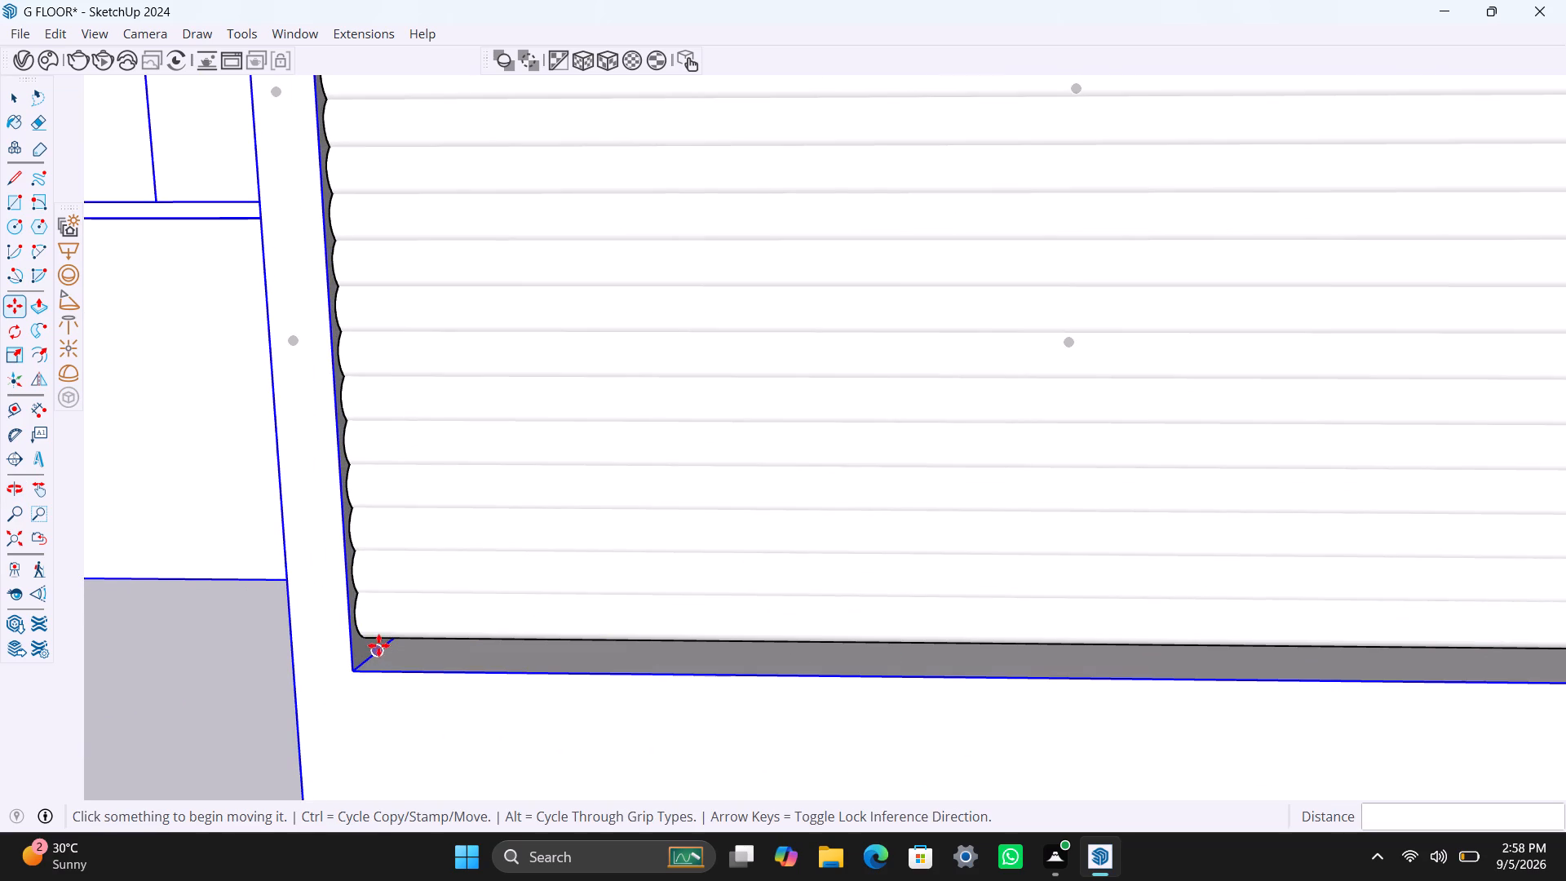
{"action": "scroll", "coordinate": [373, 656], "scroll_direction": "down", "scroll_amount": 3}
{"action": "scroll", "coordinate": [674, 680], "scroll_direction": "down", "scroll_amount": 5}
{"action": "key", "text": "space"}
{"action": "scroll", "coordinate": [761, 675], "scroll_direction": "up", "scroll_amount": 2}
{"action": "middle_click_drag", "start_coordinate": [710, 675], "coordinate": [717, 757]}
{"action": "scroll", "coordinate": [630, 649], "scroll_direction": "up", "scroll_amount": 3}
{"action": "left_click", "coordinate": [613, 659]}
{"action": "triple_click", "coordinate": [613, 659]}
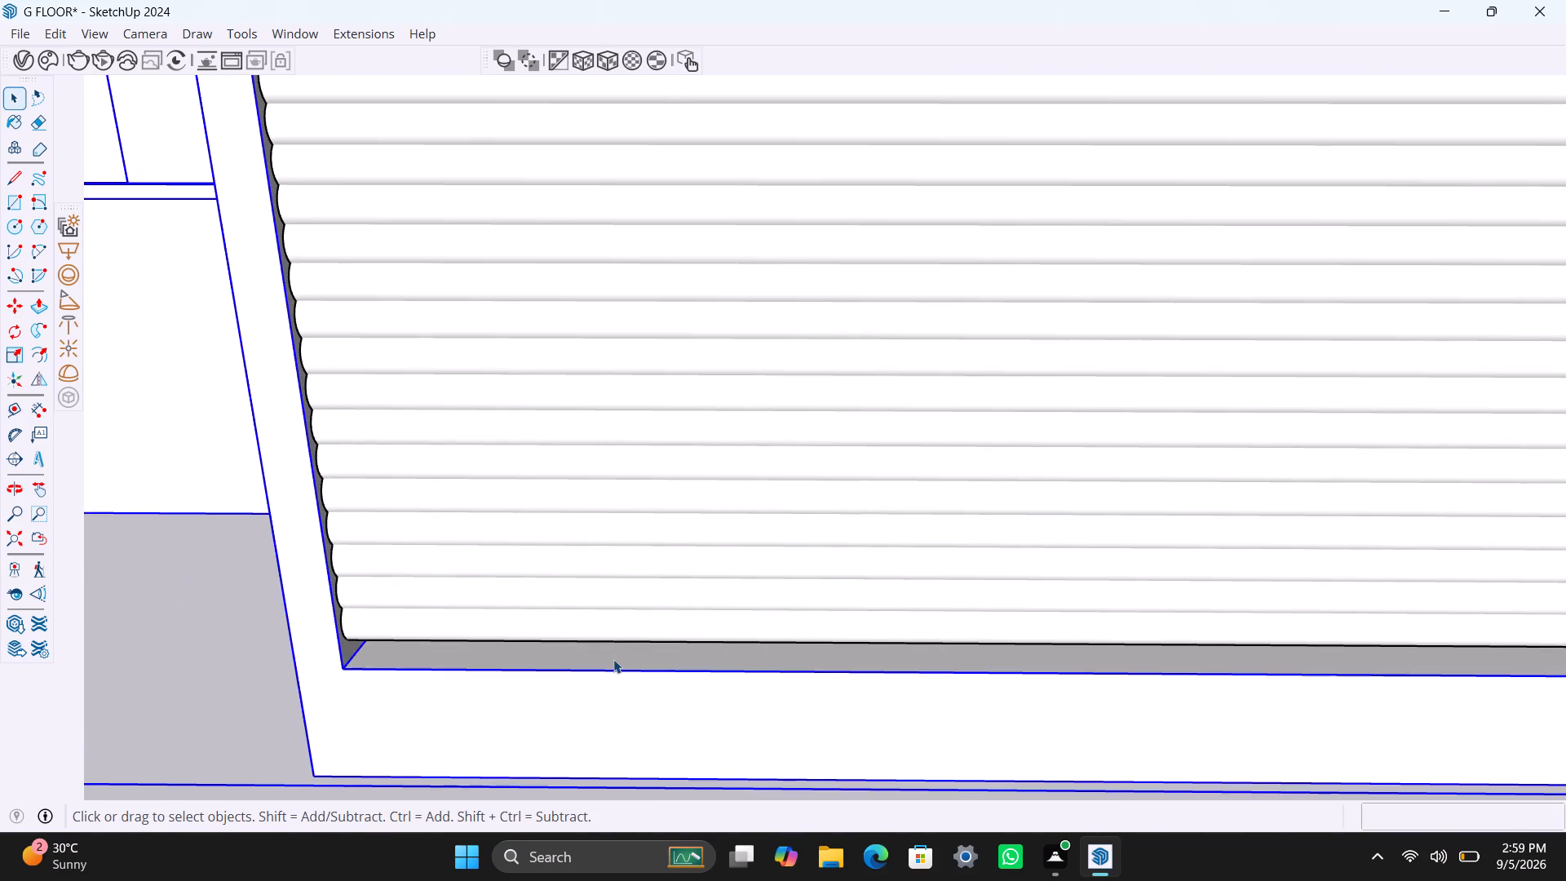
{"action": "scroll", "coordinate": [599, 660], "scroll_direction": "up", "scroll_amount": 4}
{"action": "left_click", "coordinate": [528, 653]}
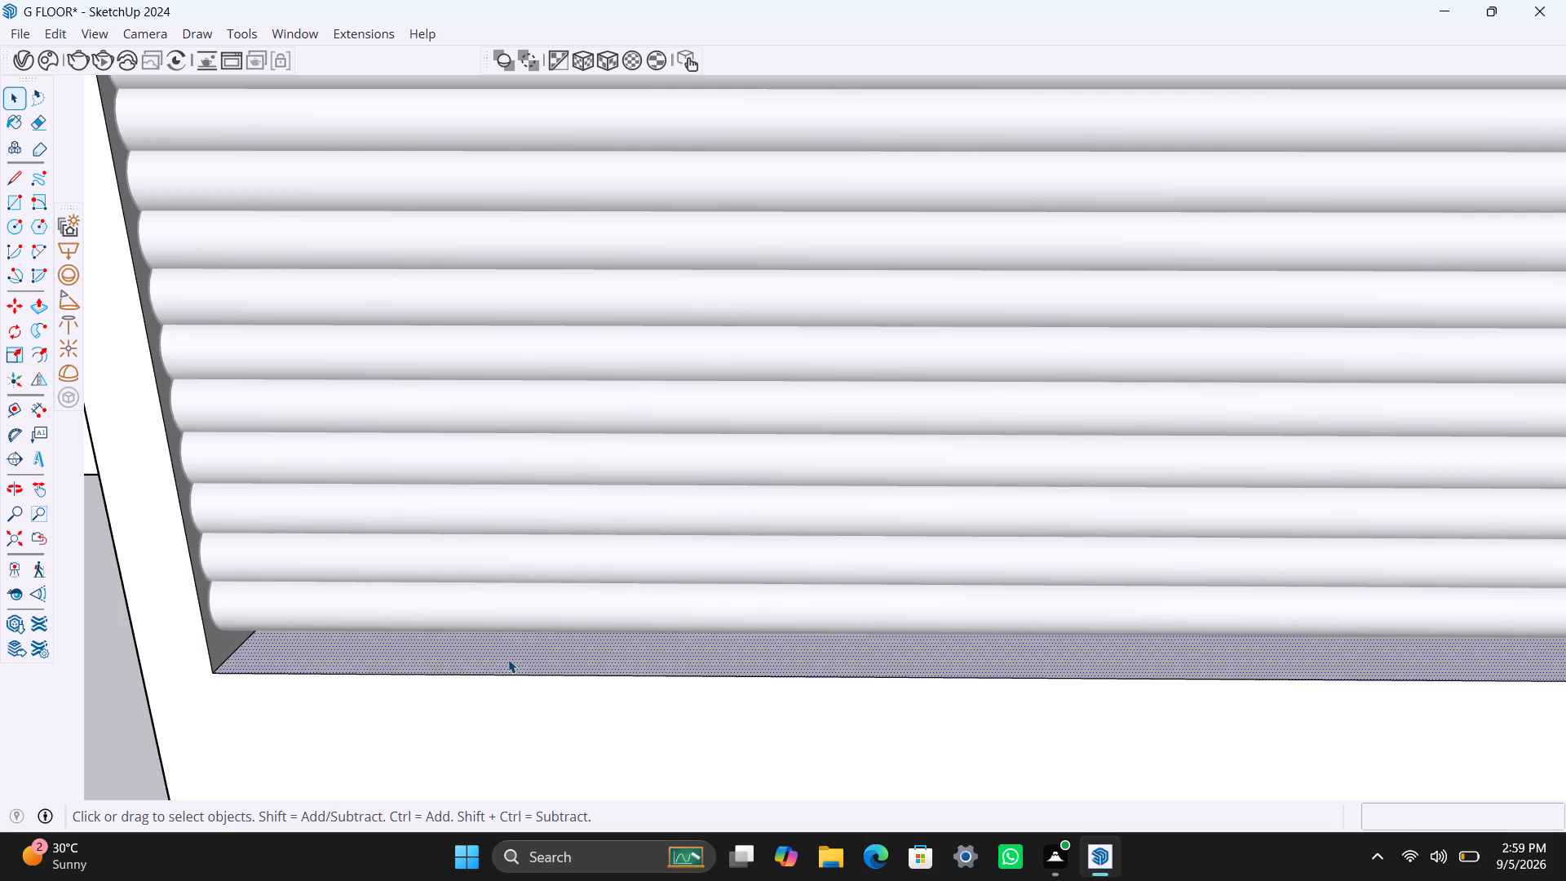
{"action": "key", "text": "p"}
{"action": "left_click", "coordinate": [508, 659]}
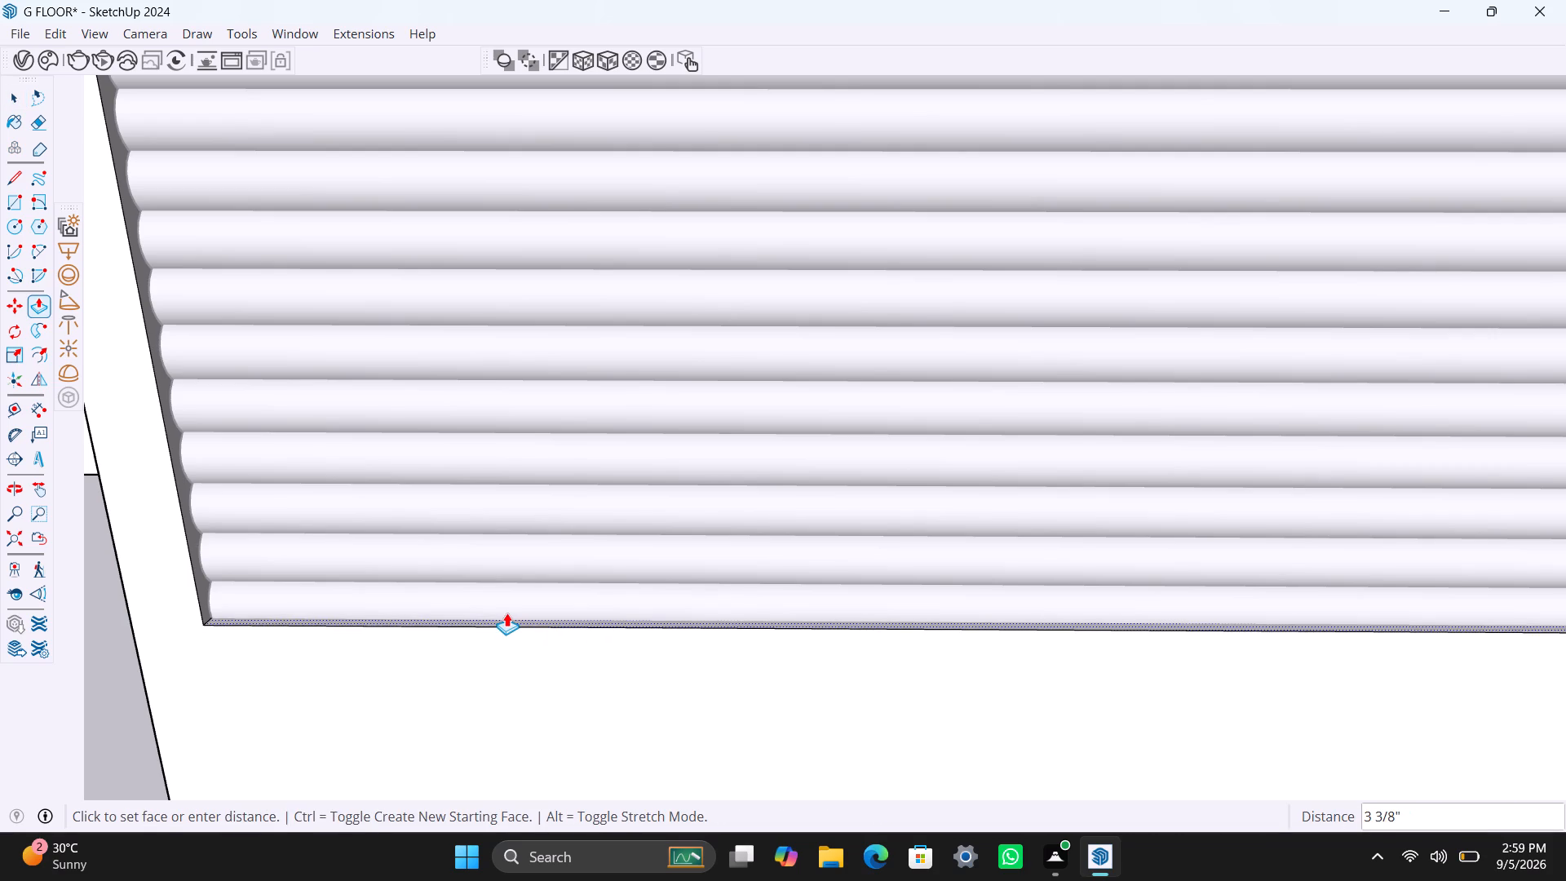
{"action": "left_click", "coordinate": [507, 614]}
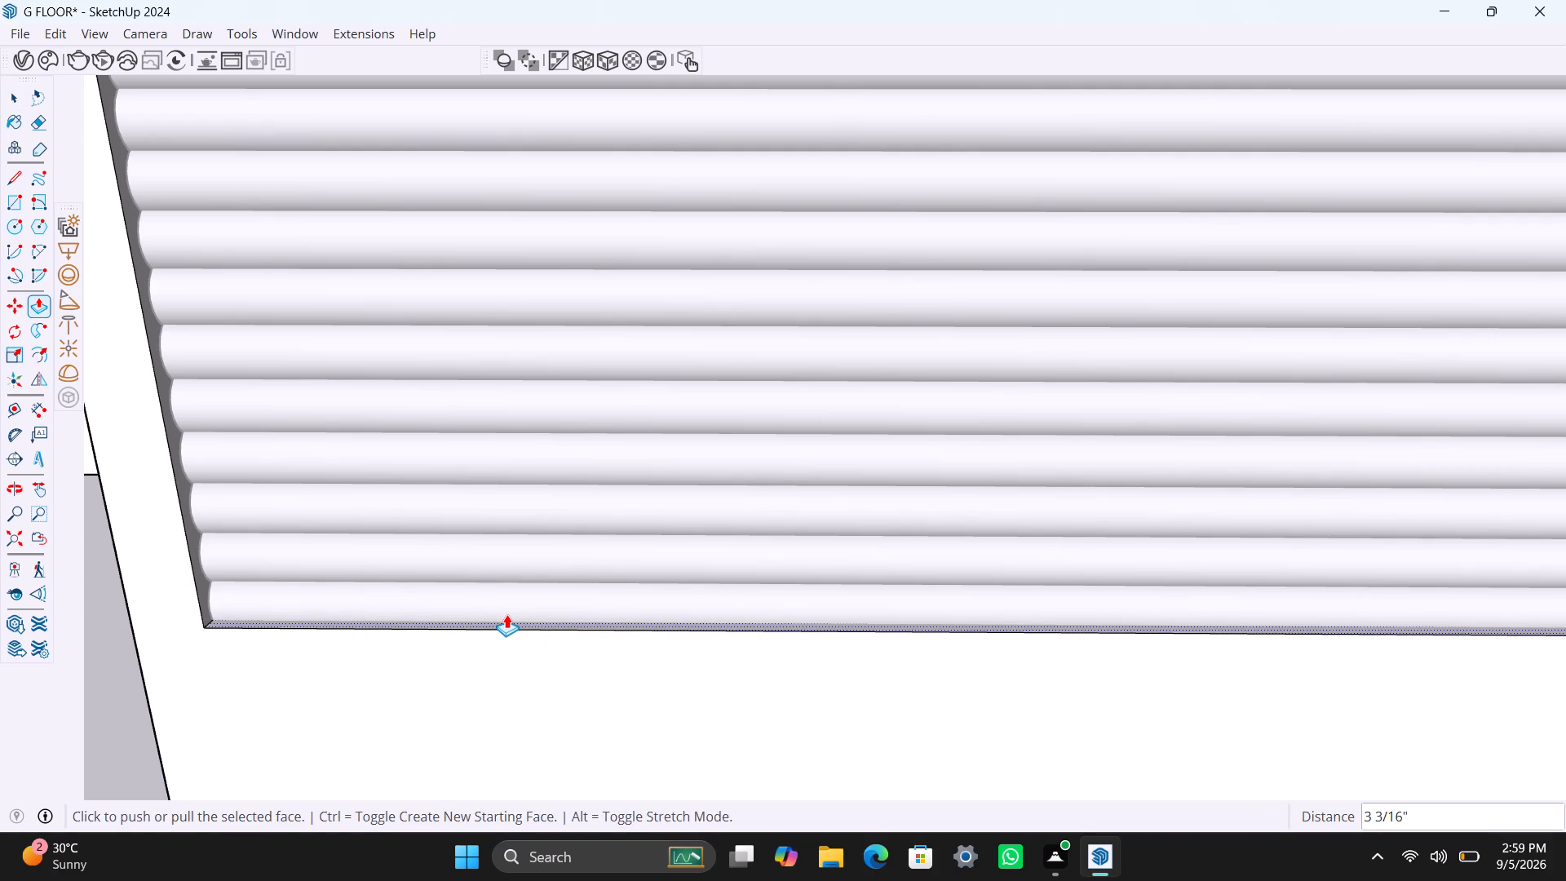
{"action": "key", "text": "space"}
{"action": "scroll", "coordinate": [395, 561], "scroll_direction": "down", "scroll_amount": 20}
{"action": "scroll", "coordinate": [395, 561], "scroll_direction": "down", "scroll_amount": 5}
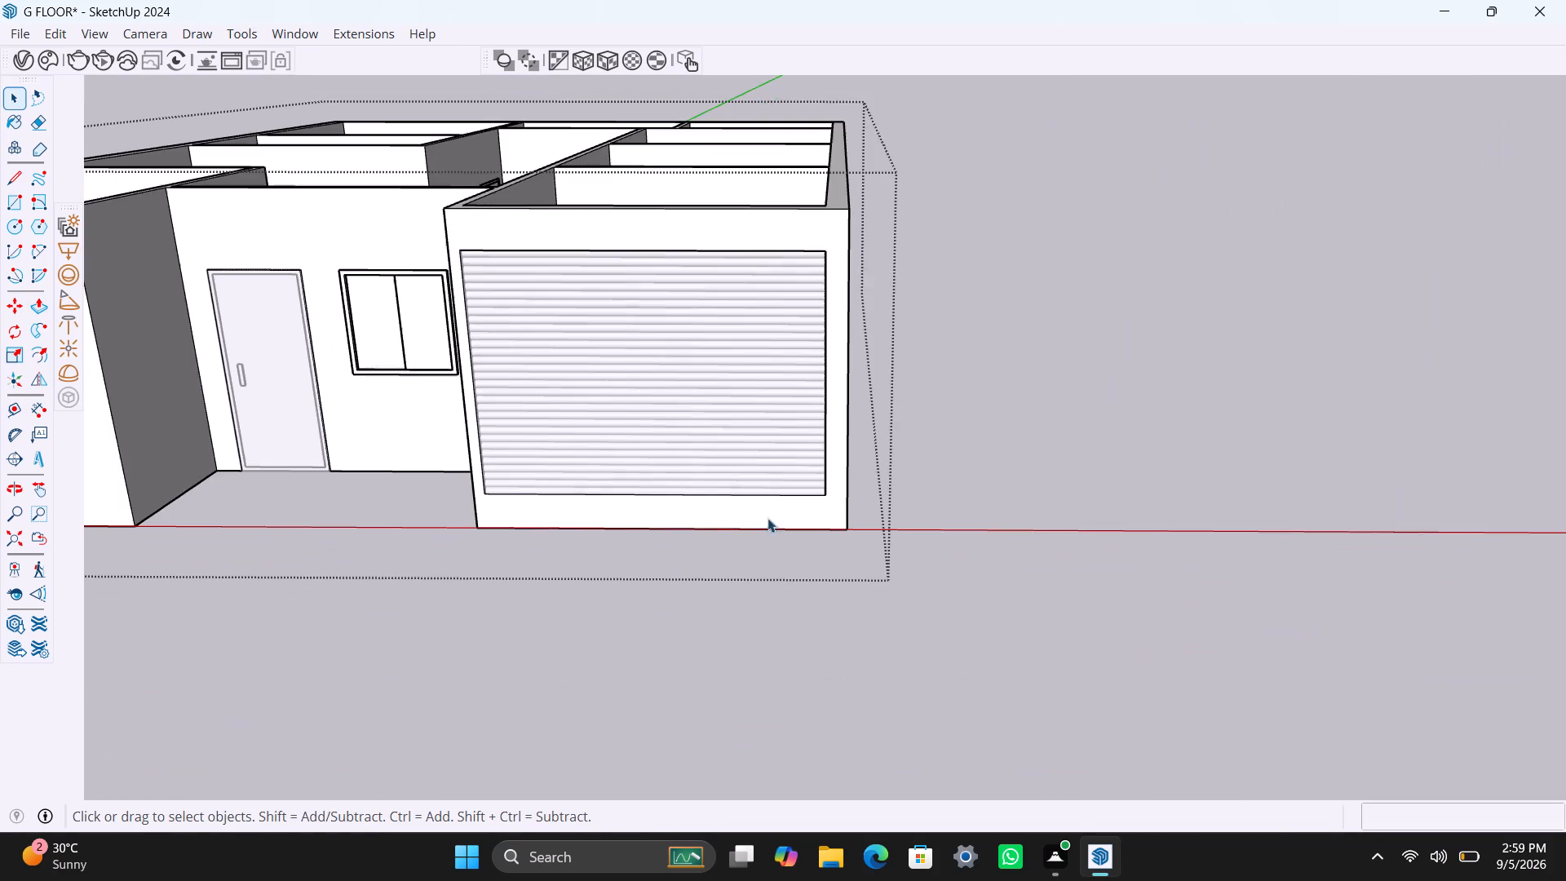
{"action": "key", "text": "space"}
{"action": "left_click", "coordinate": [1049, 462]}
{"action": "scroll", "coordinate": [600, 451], "scroll_direction": "down", "scroll_amount": 5}
{"action": "double_click", "coordinate": [903, 471]}
Inspect individual slats of the roller shutter and its fit in the front bay opening.
{"action": "scroll", "coordinate": [608, 457], "scroll_direction": "down", "scroll_amount": 4}
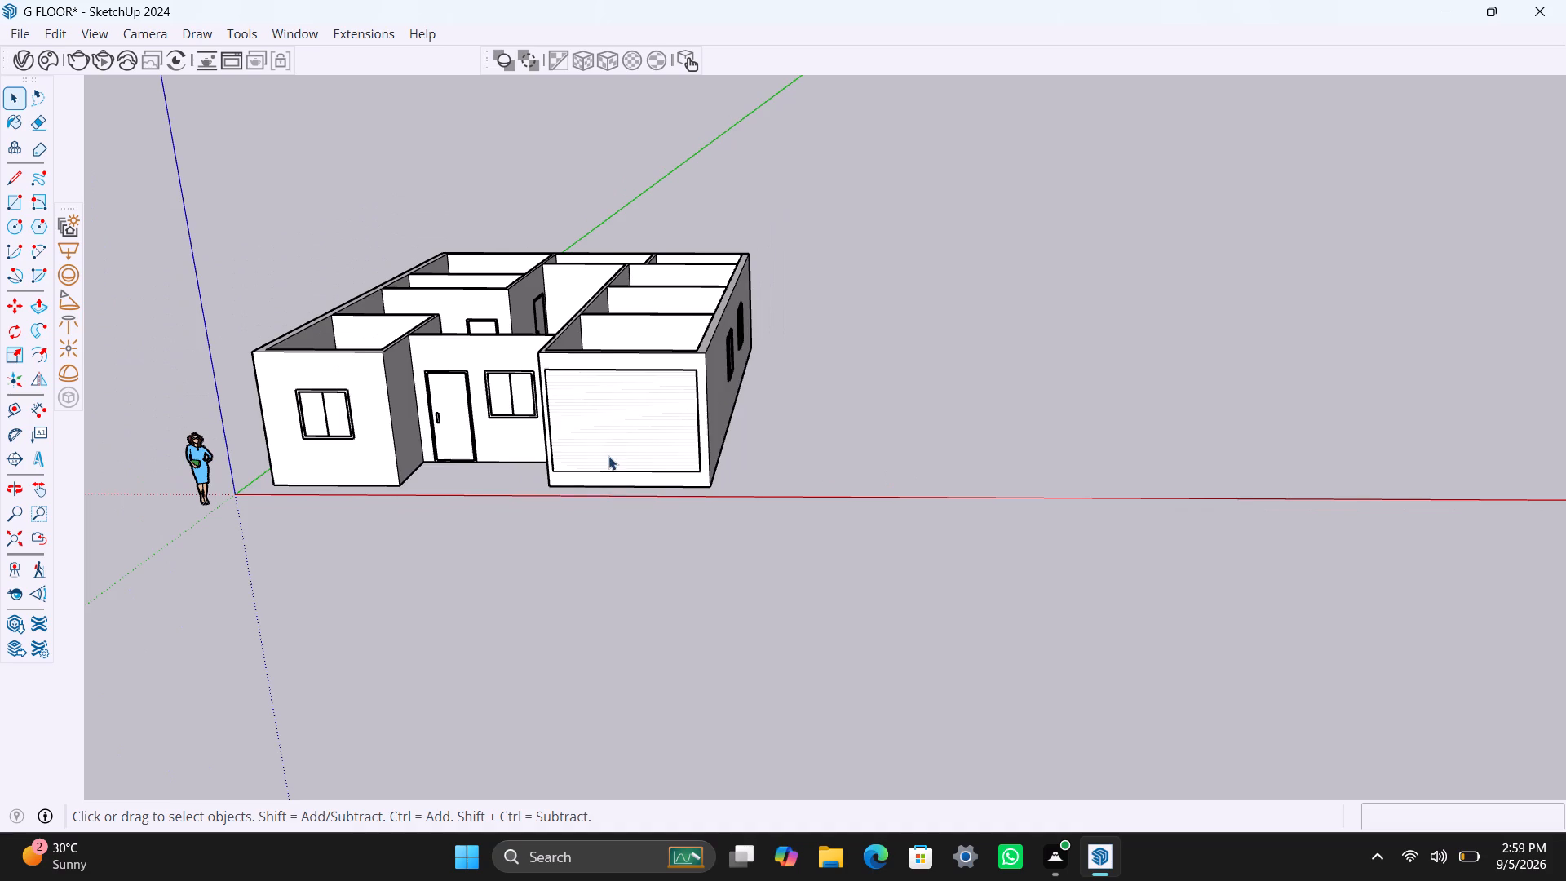
{"action": "scroll", "coordinate": [588, 423], "scroll_direction": "up", "scroll_amount": 7}
{"action": "scroll", "coordinate": [680, 463], "scroll_direction": "up", "scroll_amount": 4}
{"action": "left_click", "coordinate": [658, 423]}
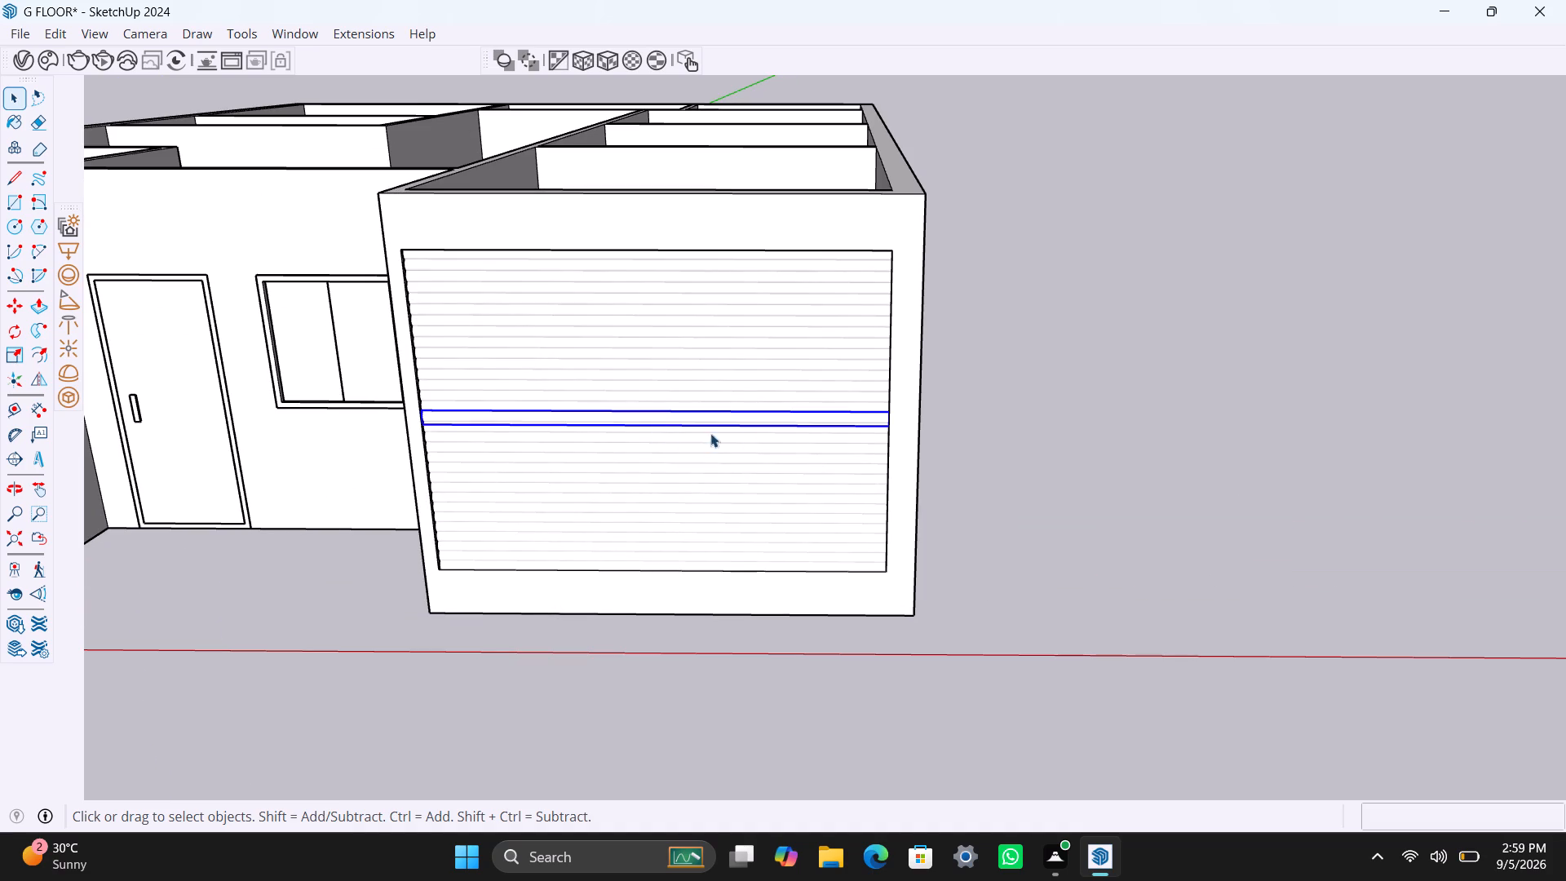
{"action": "left_click", "coordinate": [711, 455]}
{"action": "left_click", "coordinate": [723, 524]}
{"action": "left_click", "coordinate": [717, 554]}
{"action": "scroll", "coordinate": [492, 494], "scroll_direction": "up", "scroll_amount": 6}
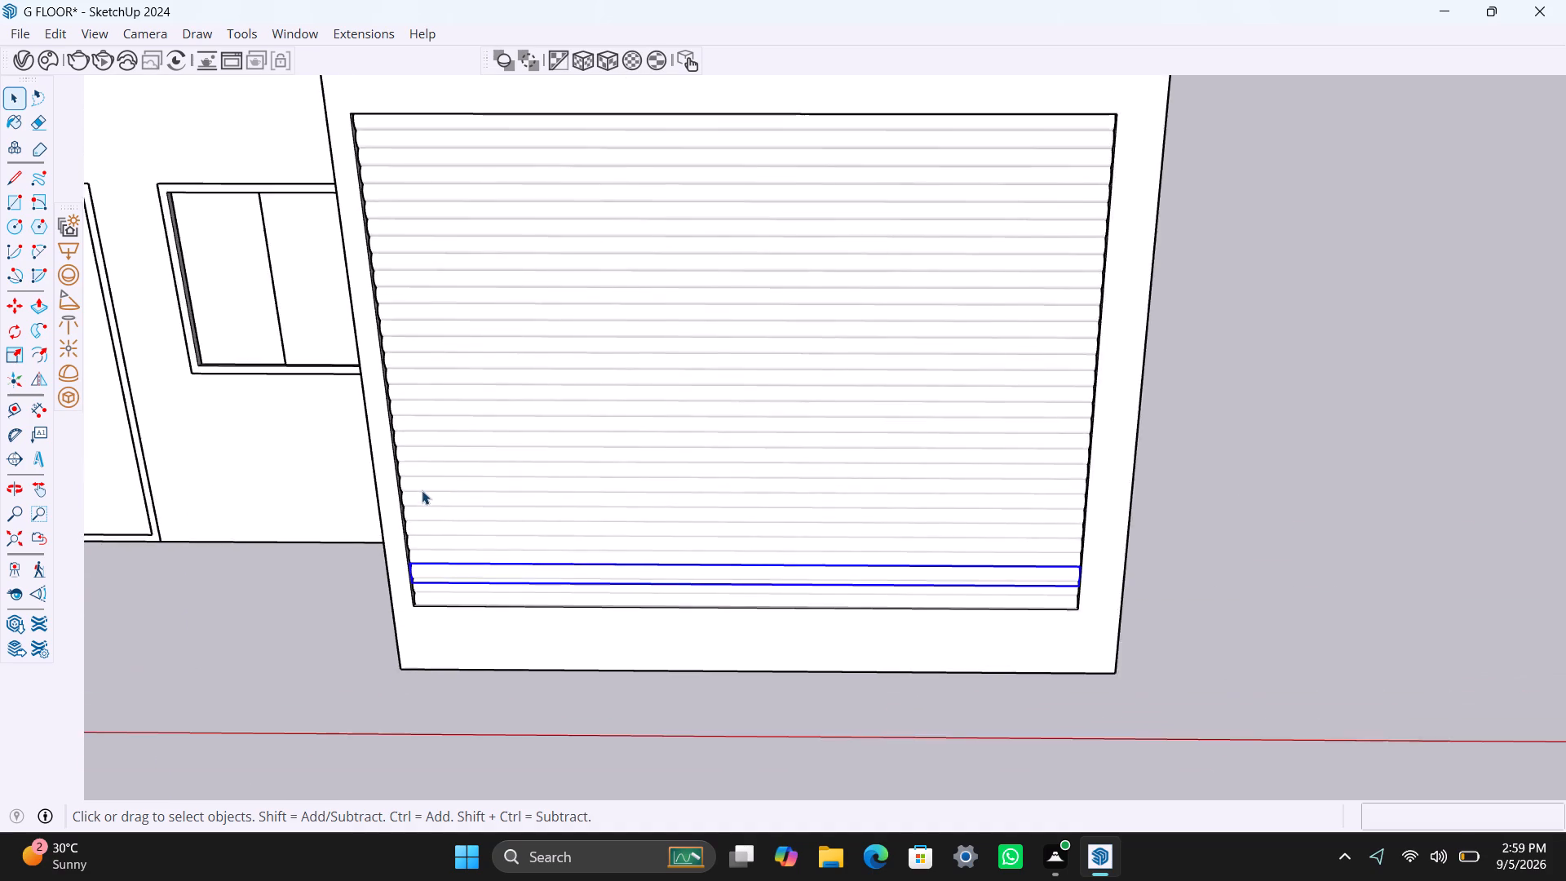
{"action": "scroll", "coordinate": [422, 490], "scroll_direction": "up", "scroll_amount": 2}
{"action": "scroll", "coordinate": [421, 489], "scroll_direction": "down", "scroll_amount": 6}
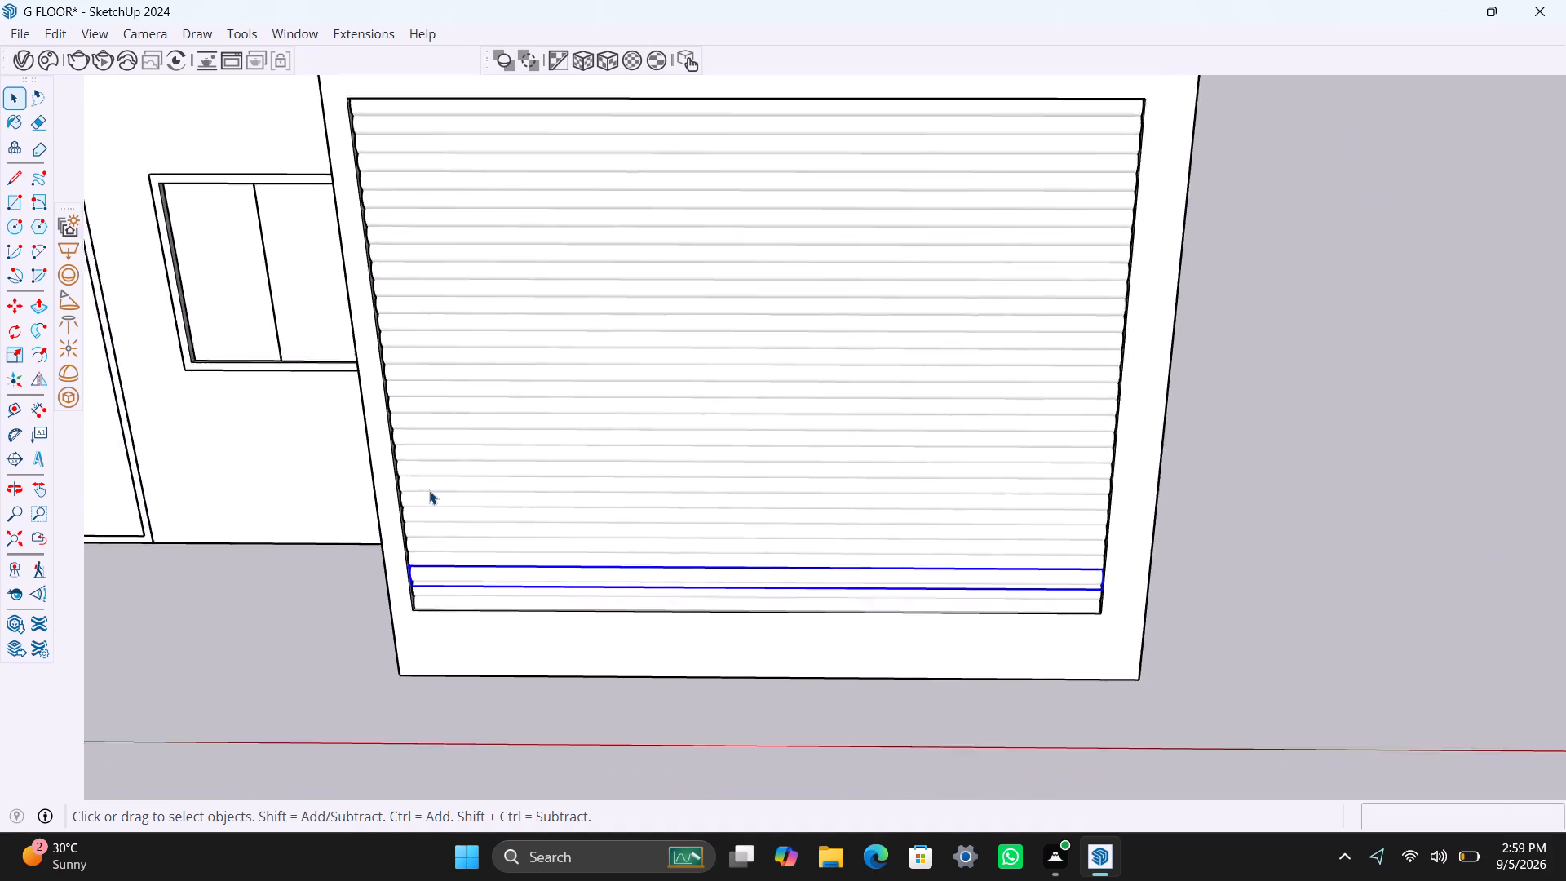
{"action": "scroll", "coordinate": [430, 489], "scroll_direction": "down", "scroll_amount": 3}
{"action": "middle_click_drag", "start_coordinate": [484, 489], "coordinate": [629, 516], "text": "shift"}
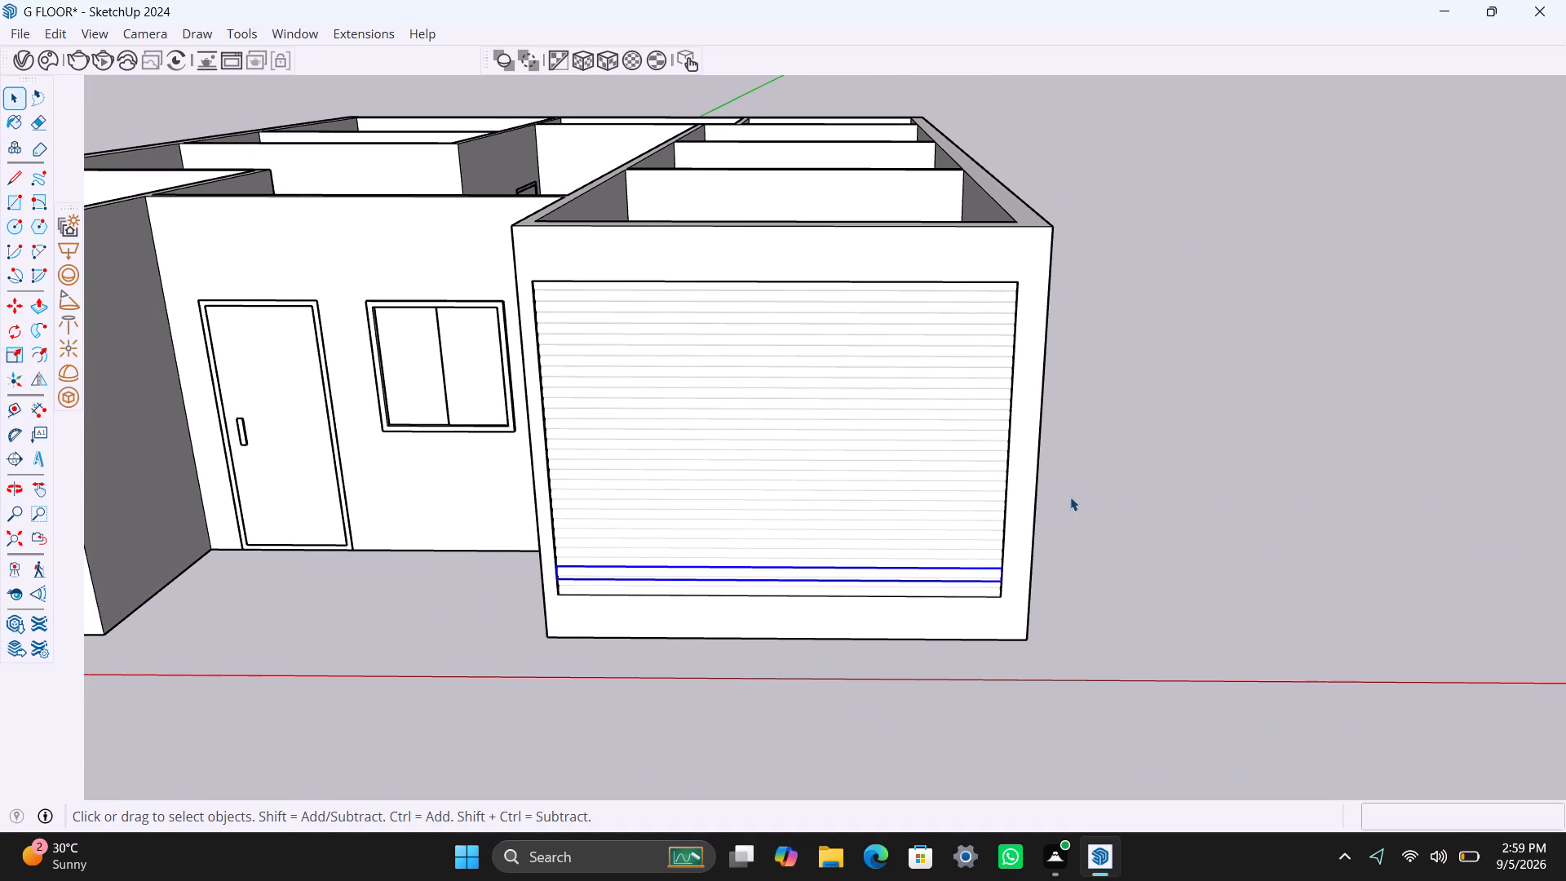
{"action": "left_click", "coordinate": [1070, 497]}
{"action": "scroll", "coordinate": [869, 529], "scroll_direction": "down", "scroll_amount": 4}
{"action": "middle_click_drag", "start_coordinate": [745, 498], "coordinate": [909, 511]}
Save the model with the finished roller shutter.
{"action": "key", "text": "ctrl+s"}
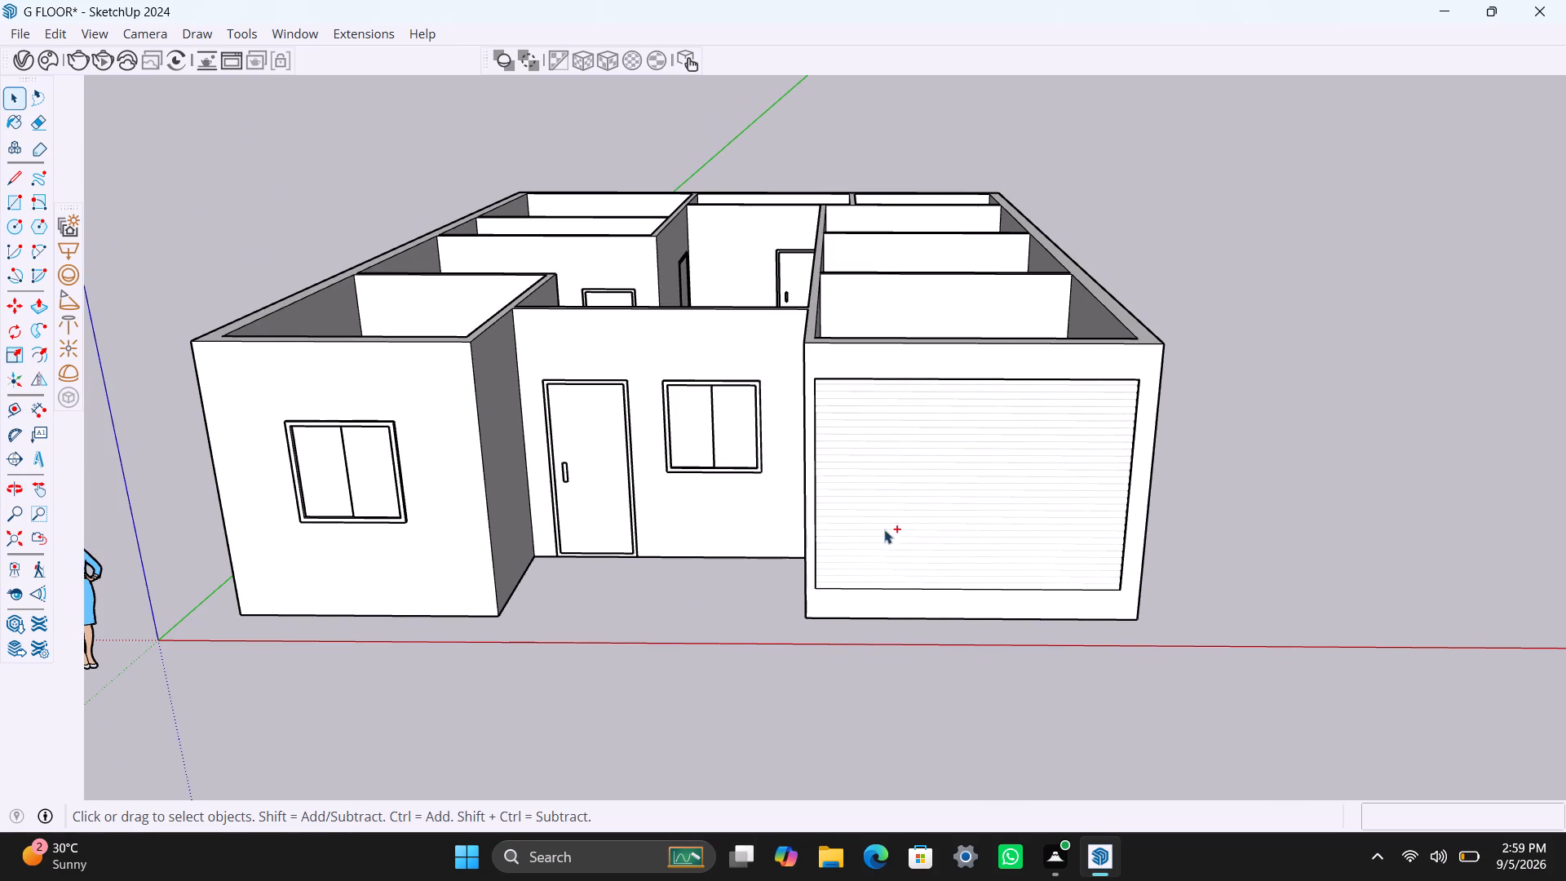
Examine the front facade and the shuttered bay with its counter from above and from several angles.
{"action": "scroll", "coordinate": [613, 538], "scroll_direction": "down", "scroll_amount": 3}
{"action": "middle_click", "coordinate": [602, 425]}
{"action": "scroll", "coordinate": [596, 452], "scroll_direction": "down", "scroll_amount": 6}
{"action": "middle_click_drag", "start_coordinate": [686, 520], "coordinate": [690, 529]}
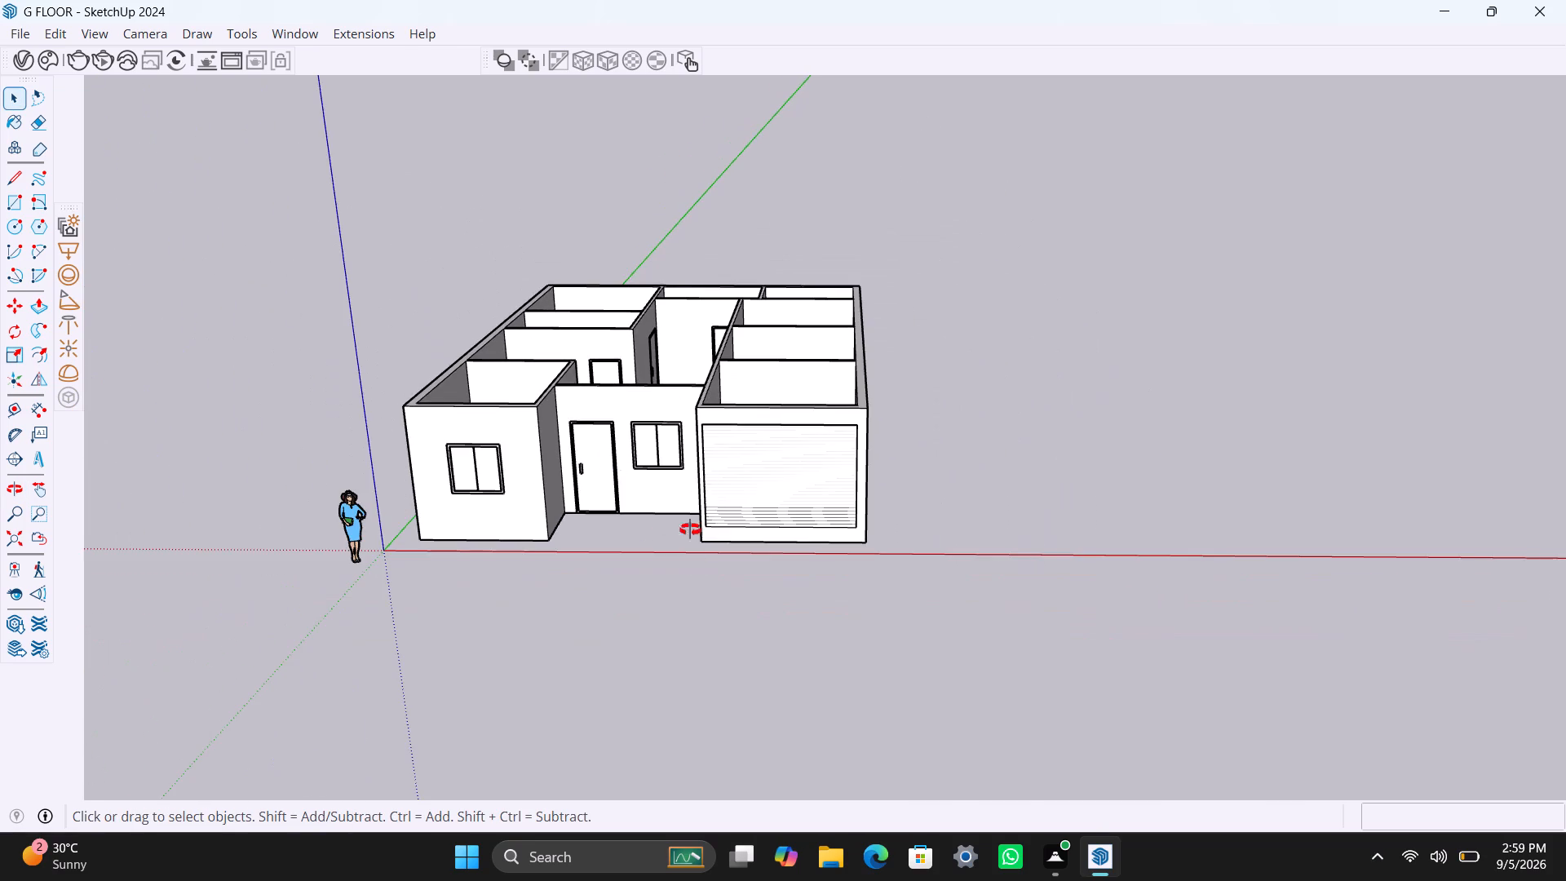
{"action": "middle_click_drag", "start_coordinate": [690, 529], "coordinate": [688, 670]}
{"action": "scroll", "coordinate": [697, 516], "scroll_direction": "up", "scroll_amount": 2}
{"action": "scroll", "coordinate": [729, 431], "scroll_direction": "up", "scroll_amount": 4}
{"action": "middle_click_drag", "start_coordinate": [782, 389], "coordinate": [721, 542]}
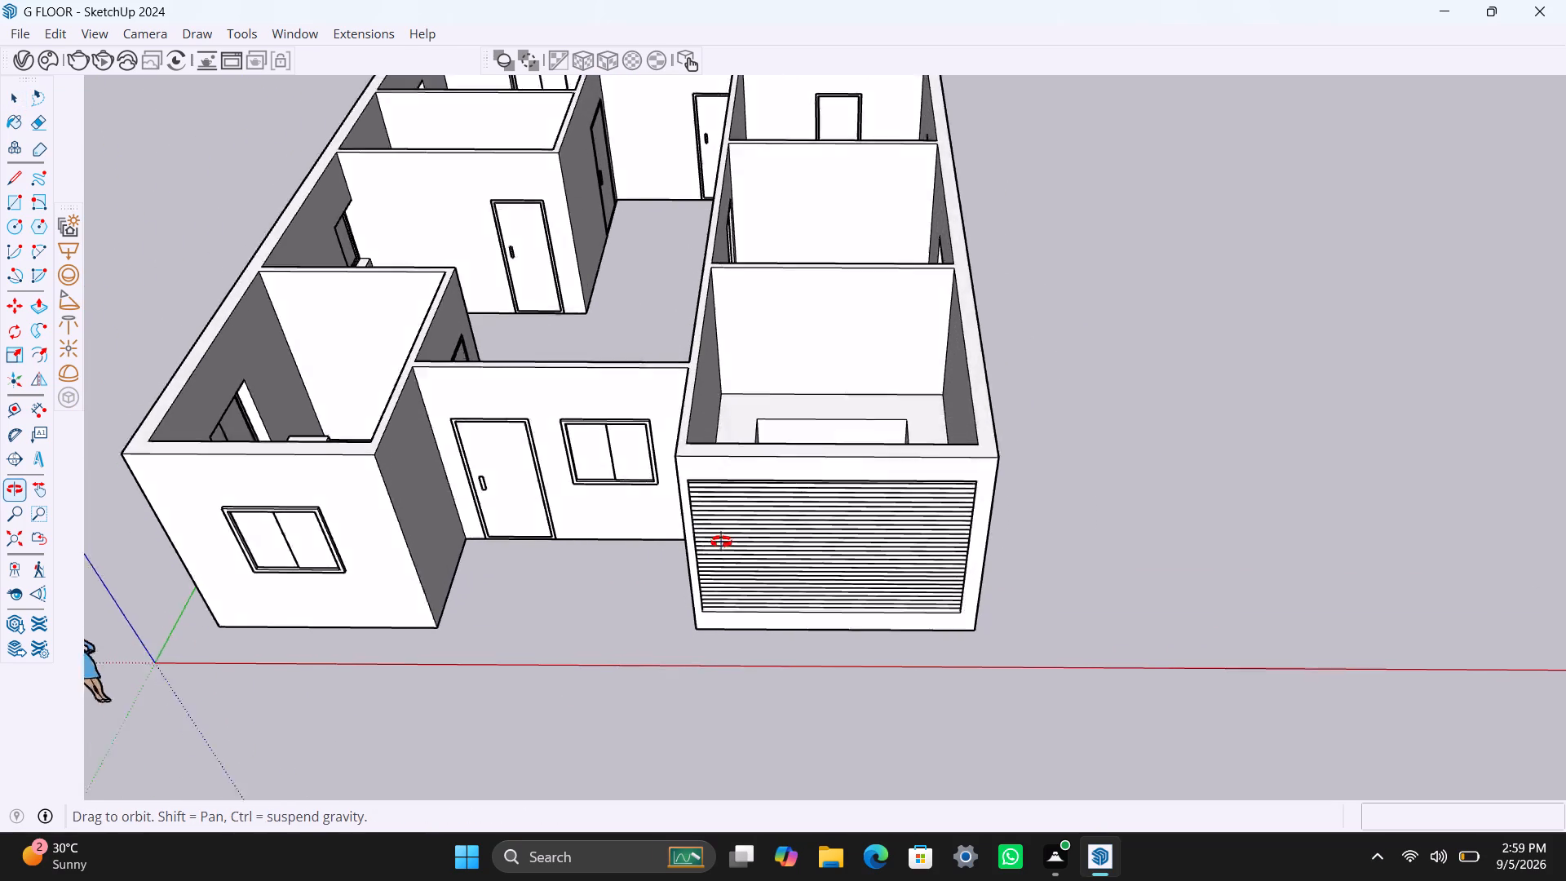
{"action": "middle_click_drag", "start_coordinate": [721, 542], "coordinate": [602, 655]}
{"action": "scroll", "coordinate": [731, 463], "scroll_direction": "up", "scroll_amount": 3}
{"action": "middle_click_drag", "start_coordinate": [754, 515], "coordinate": [886, 531]}
{"action": "scroll", "coordinate": [801, 454], "scroll_direction": "down", "scroll_amount": 2}
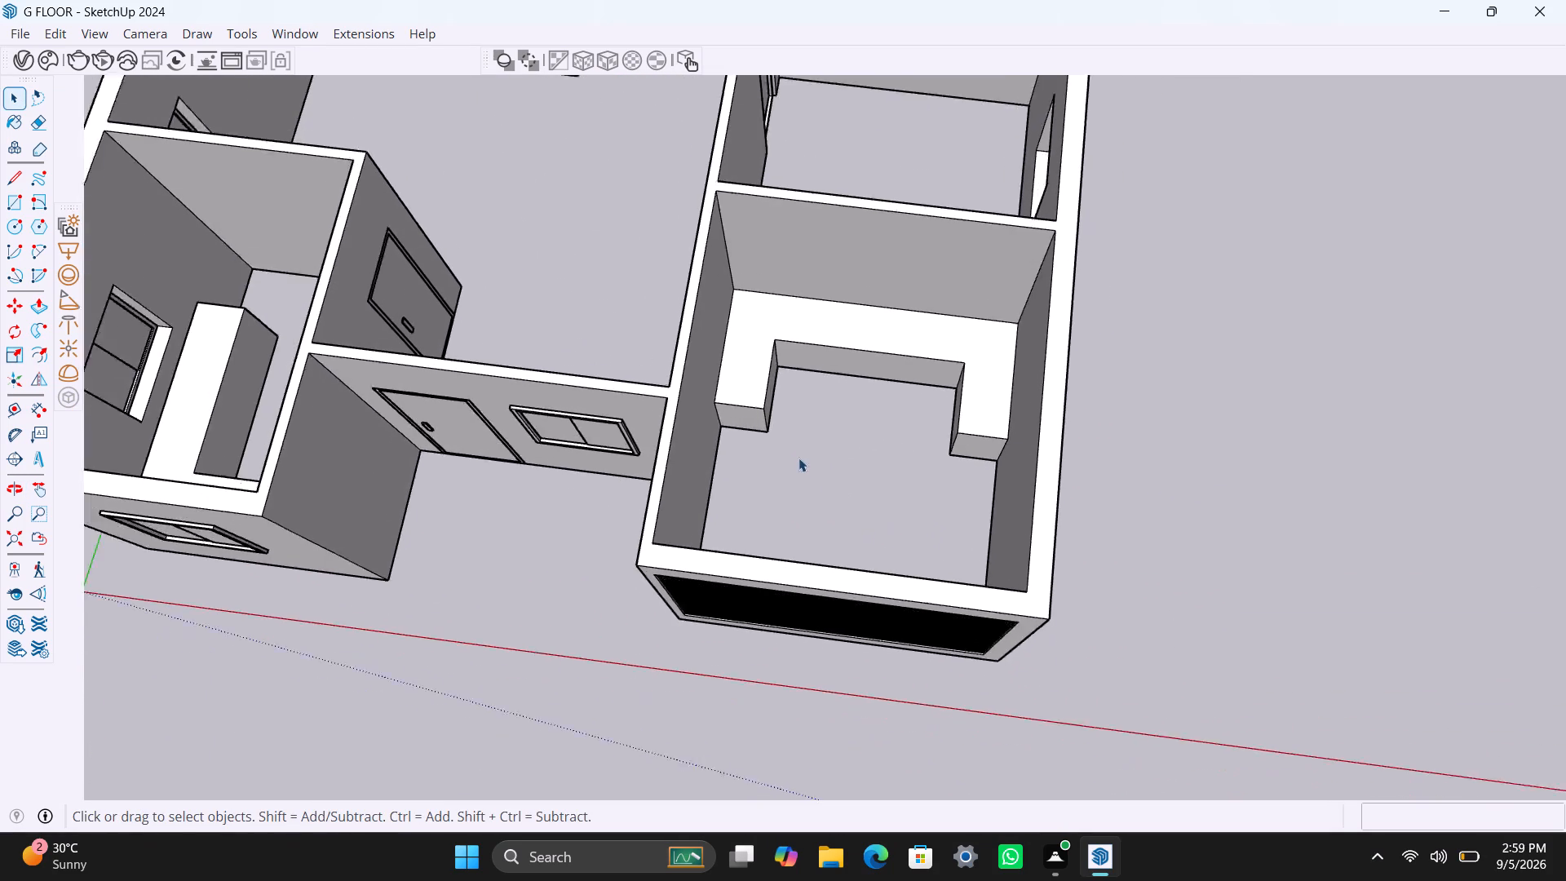
{"action": "scroll", "coordinate": [798, 458], "scroll_direction": "down", "scroll_amount": 6}
{"action": "scroll", "coordinate": [821, 441], "scroll_direction": "up", "scroll_amount": 7}
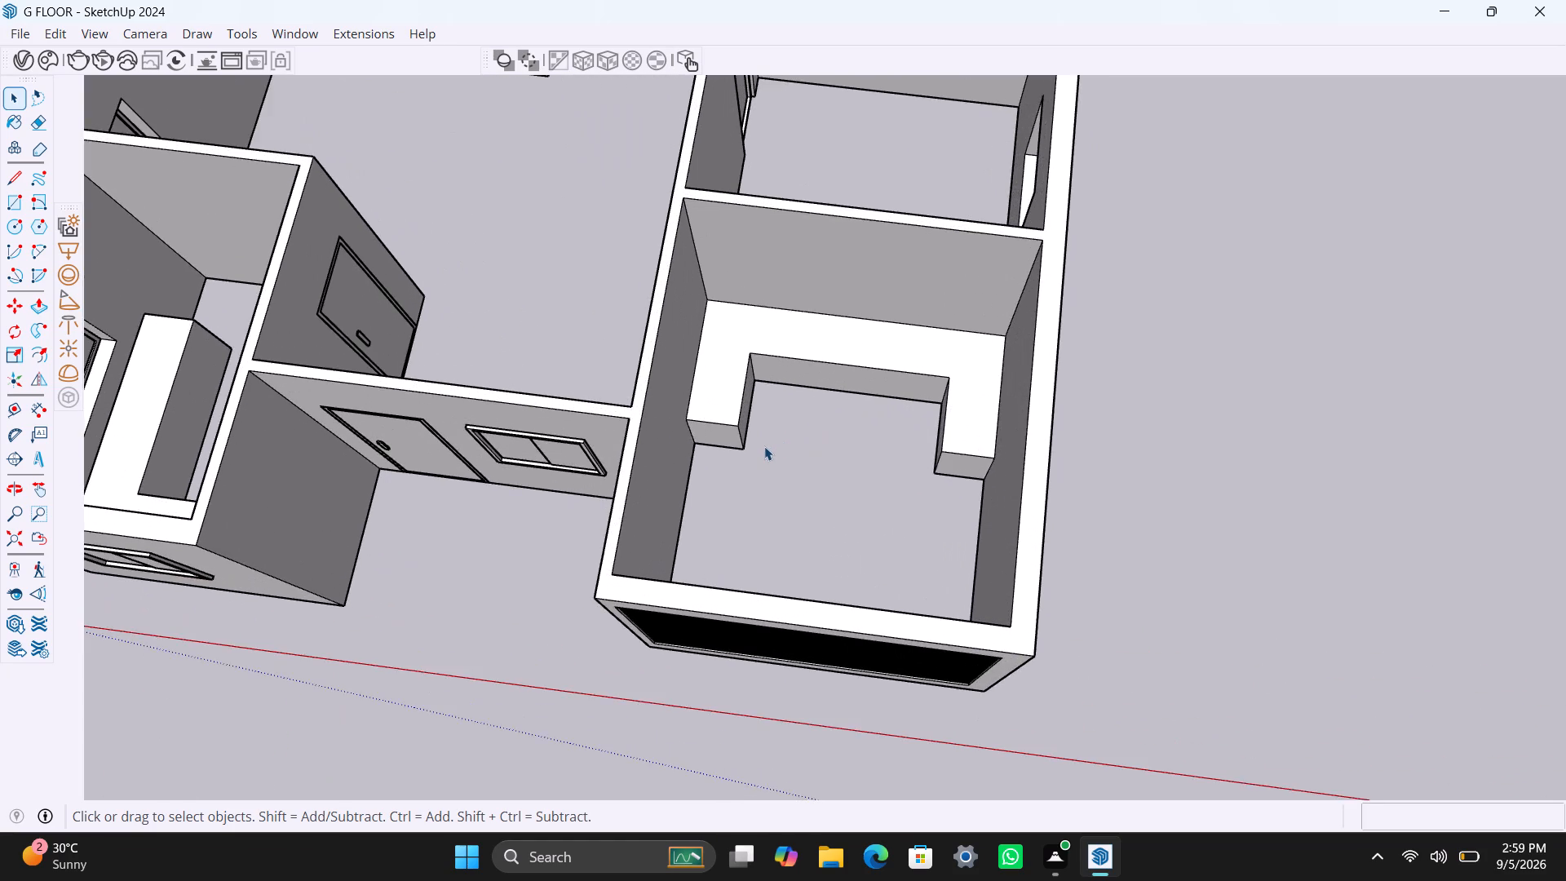
Examine the overall ground floor layout from above and from several sides.
{"action": "scroll", "coordinate": [764, 447], "scroll_direction": "down", "scroll_amount": 13}
{"action": "middle_click_drag", "start_coordinate": [768, 451], "coordinate": [862, 649], "text": "shift"}
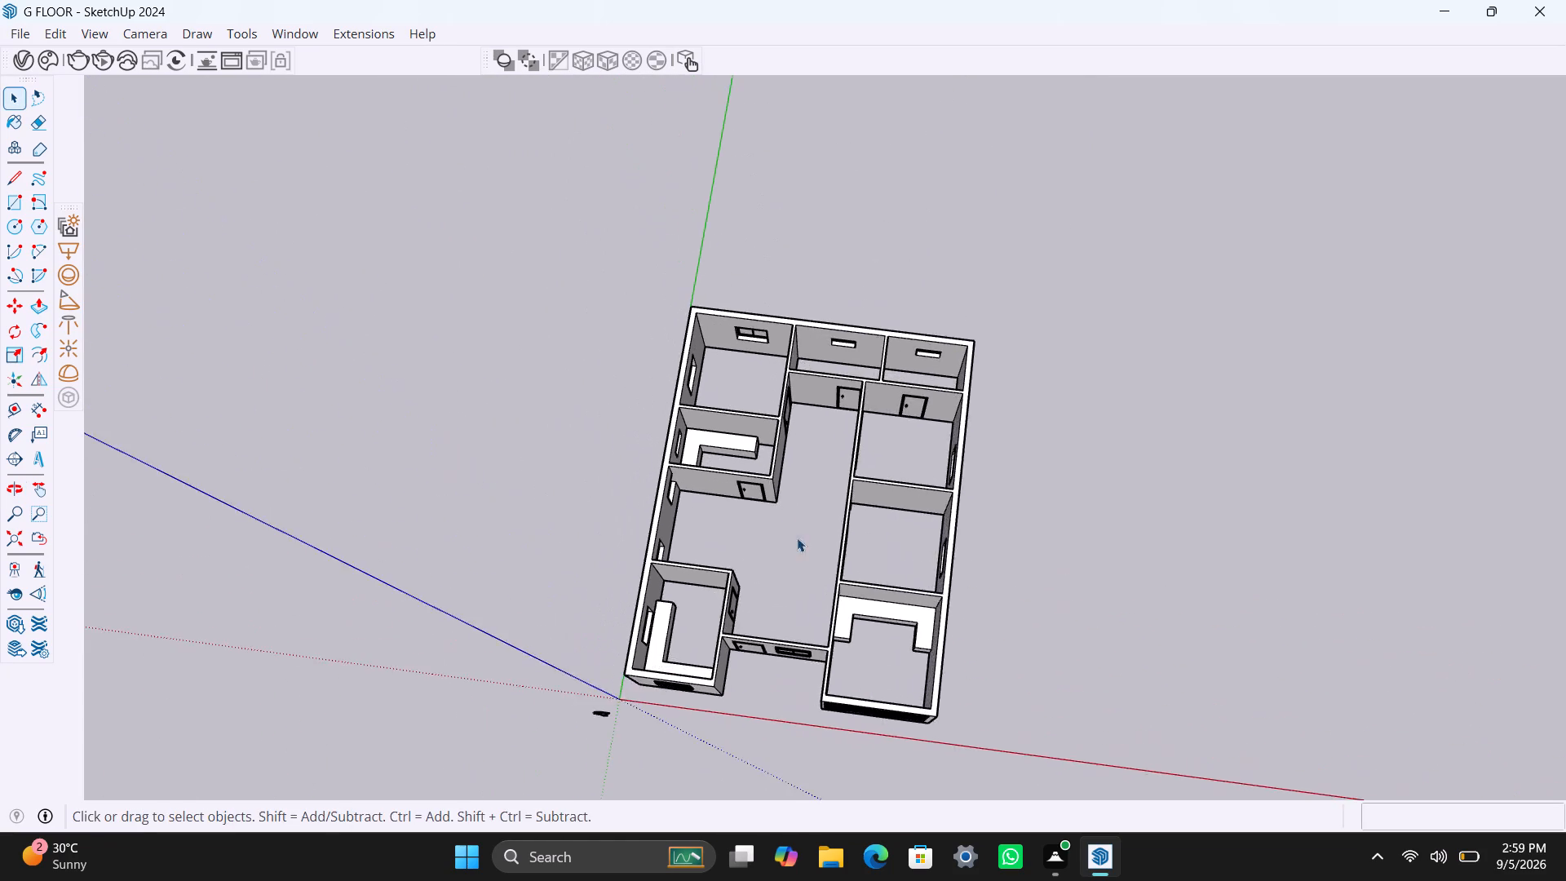
{"action": "scroll", "coordinate": [782, 506], "scroll_direction": "up", "scroll_amount": 3}
{"action": "middle_click_drag", "start_coordinate": [778, 574], "coordinate": [1130, 608]}
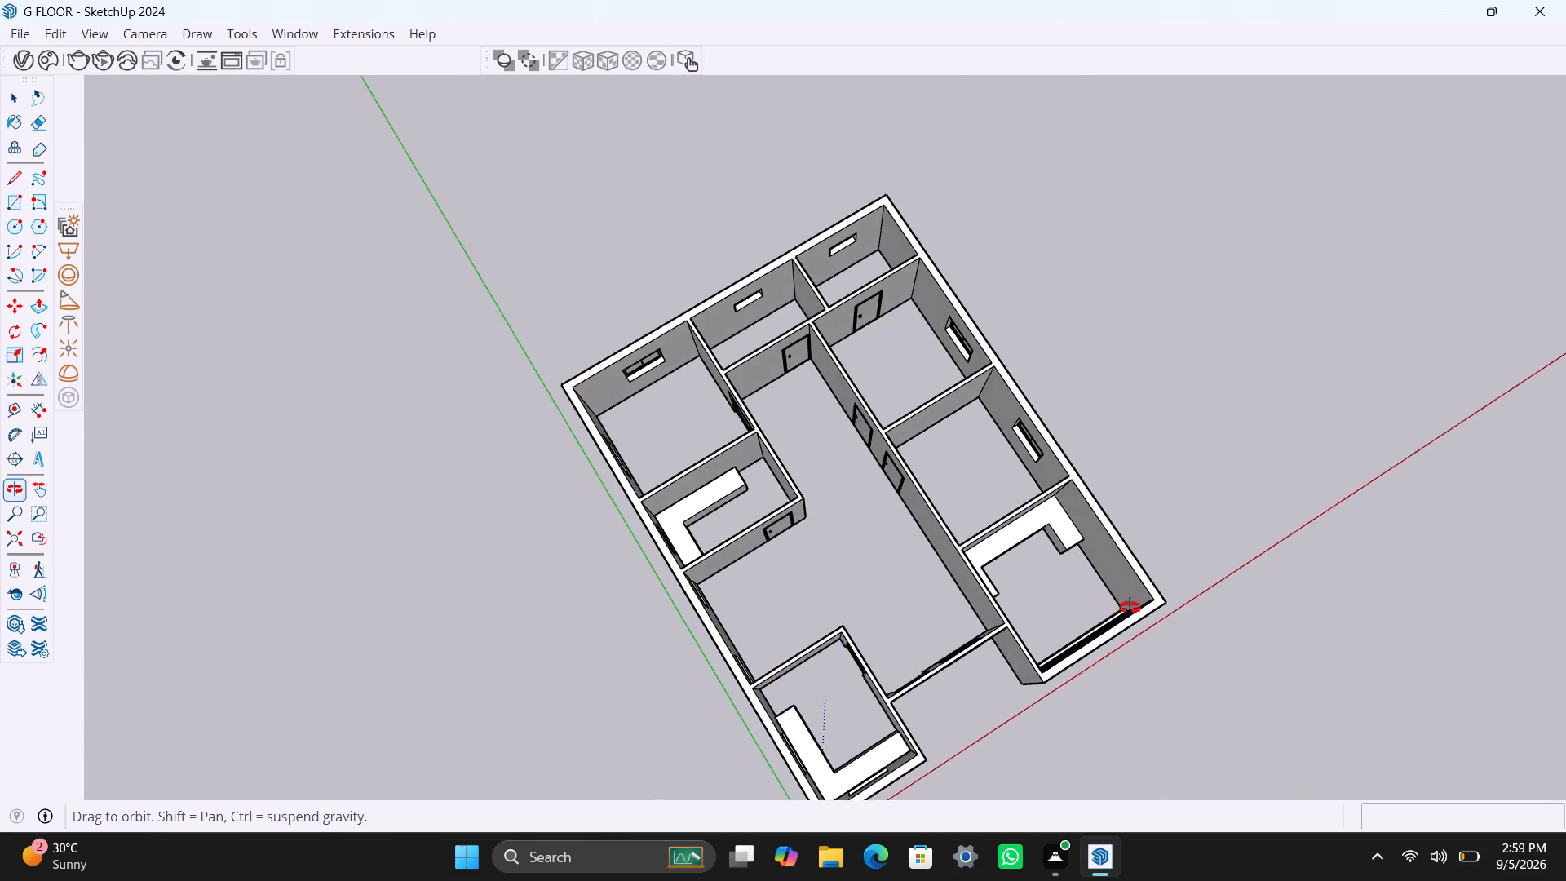
{"action": "middle_click_drag", "start_coordinate": [1130, 608], "coordinate": [1481, 476]}
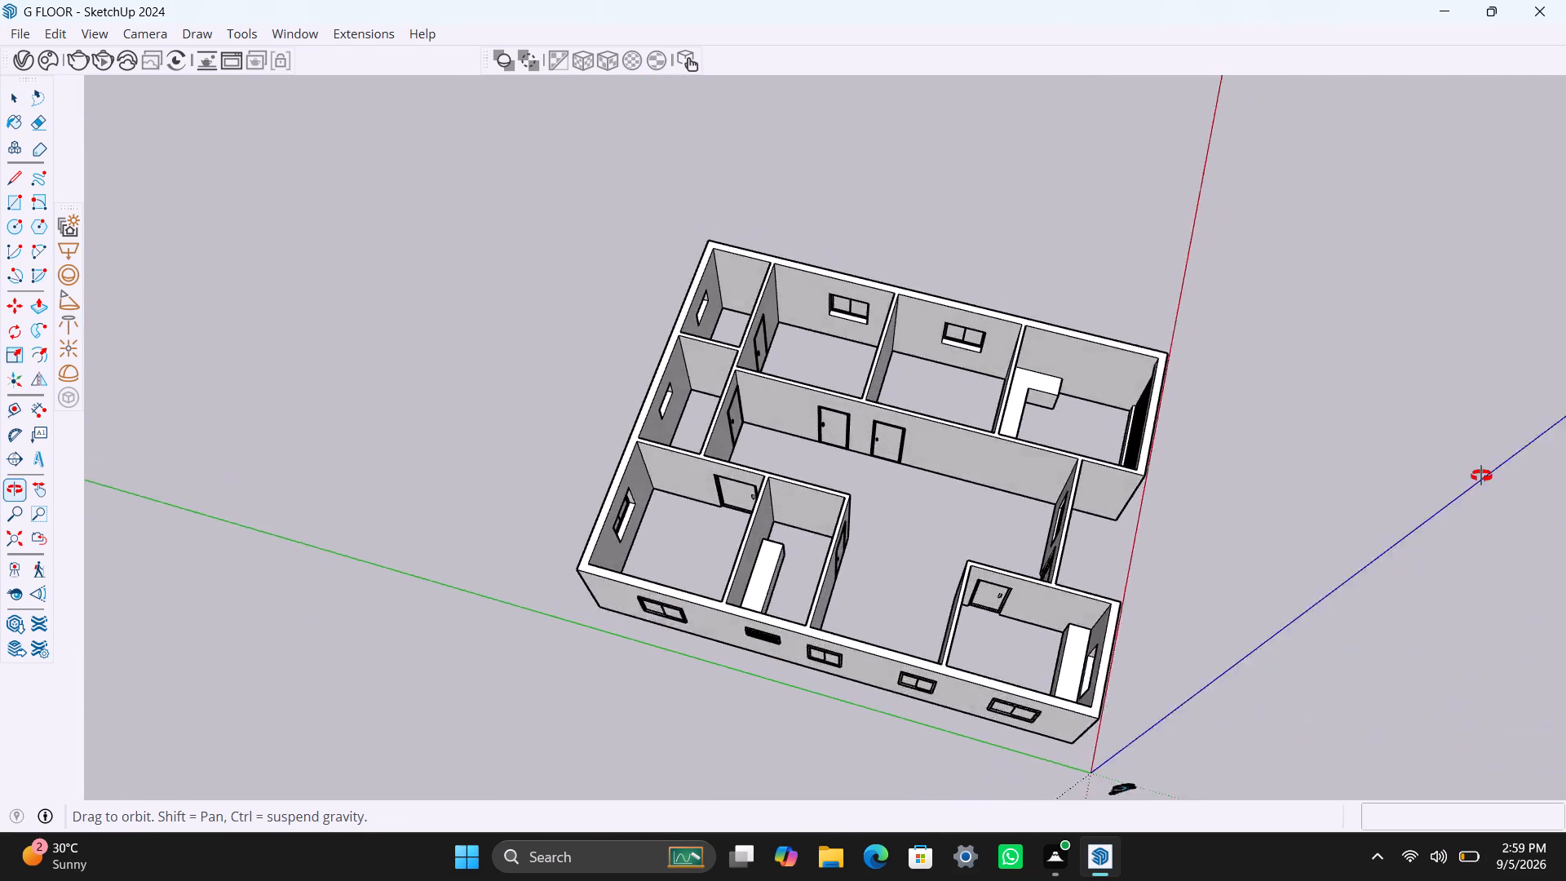
{"action": "middle_click_drag", "start_coordinate": [1481, 476], "coordinate": [1494, 436]}
{"action": "middle_click_drag", "start_coordinate": [1462, 418], "coordinate": [1565, 407]}
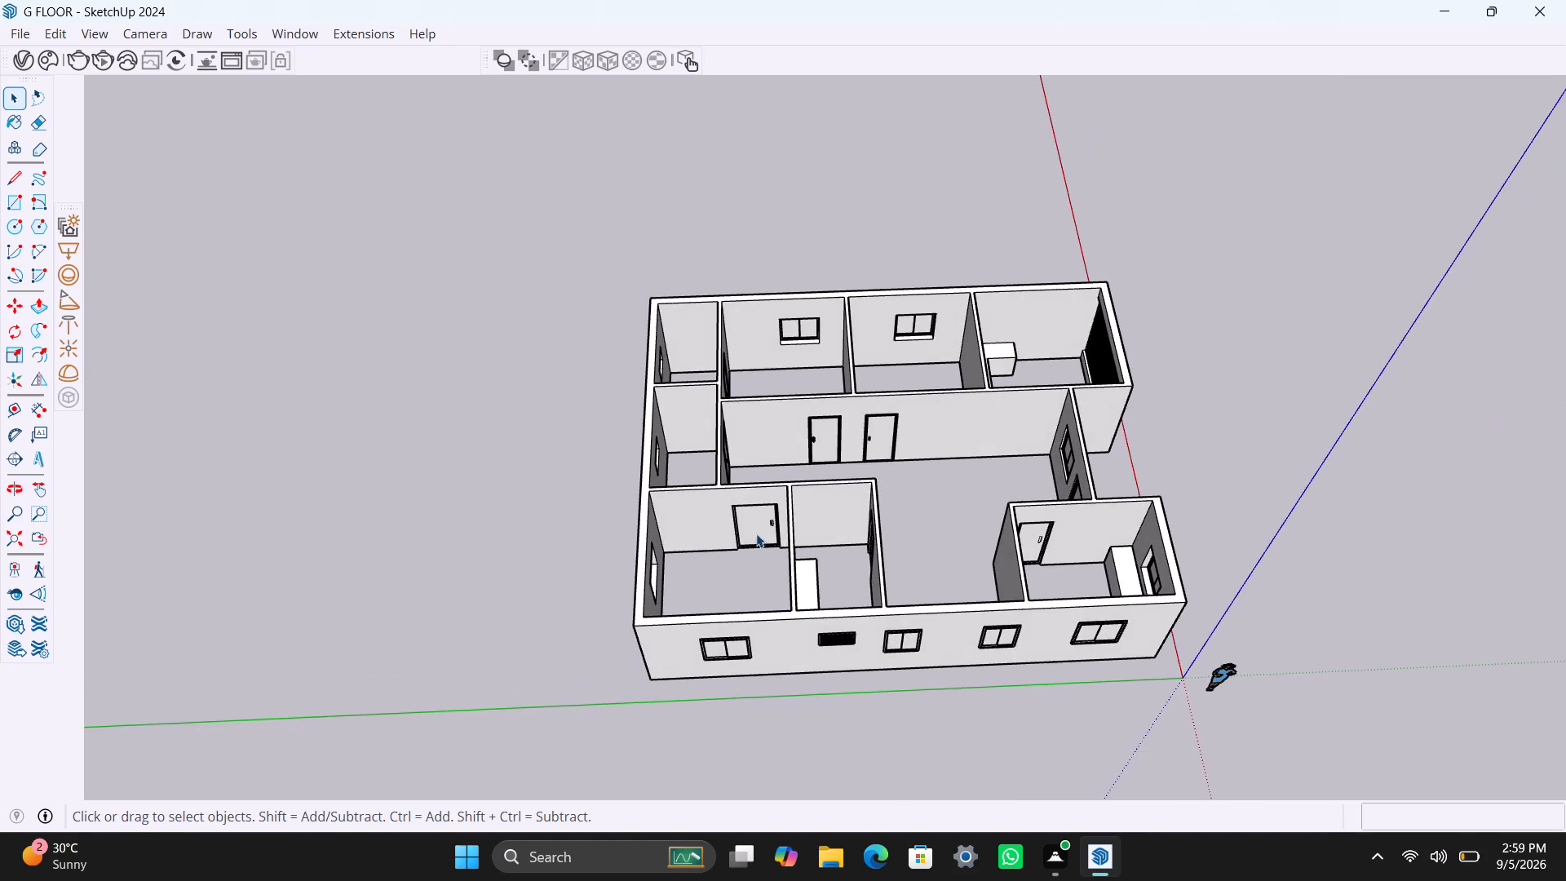
Draw a rectangle on the corner bedroom's inner wall, from the window-wall corner to the base of the door opening, and group it.
{"action": "scroll", "coordinate": [716, 540], "scroll_direction": "up", "scroll_amount": 7}
{"action": "middle_click_drag", "start_coordinate": [723, 595], "coordinate": [817, 625]}
{"action": "scroll", "coordinate": [769, 554], "scroll_direction": "up", "scroll_amount": 3}
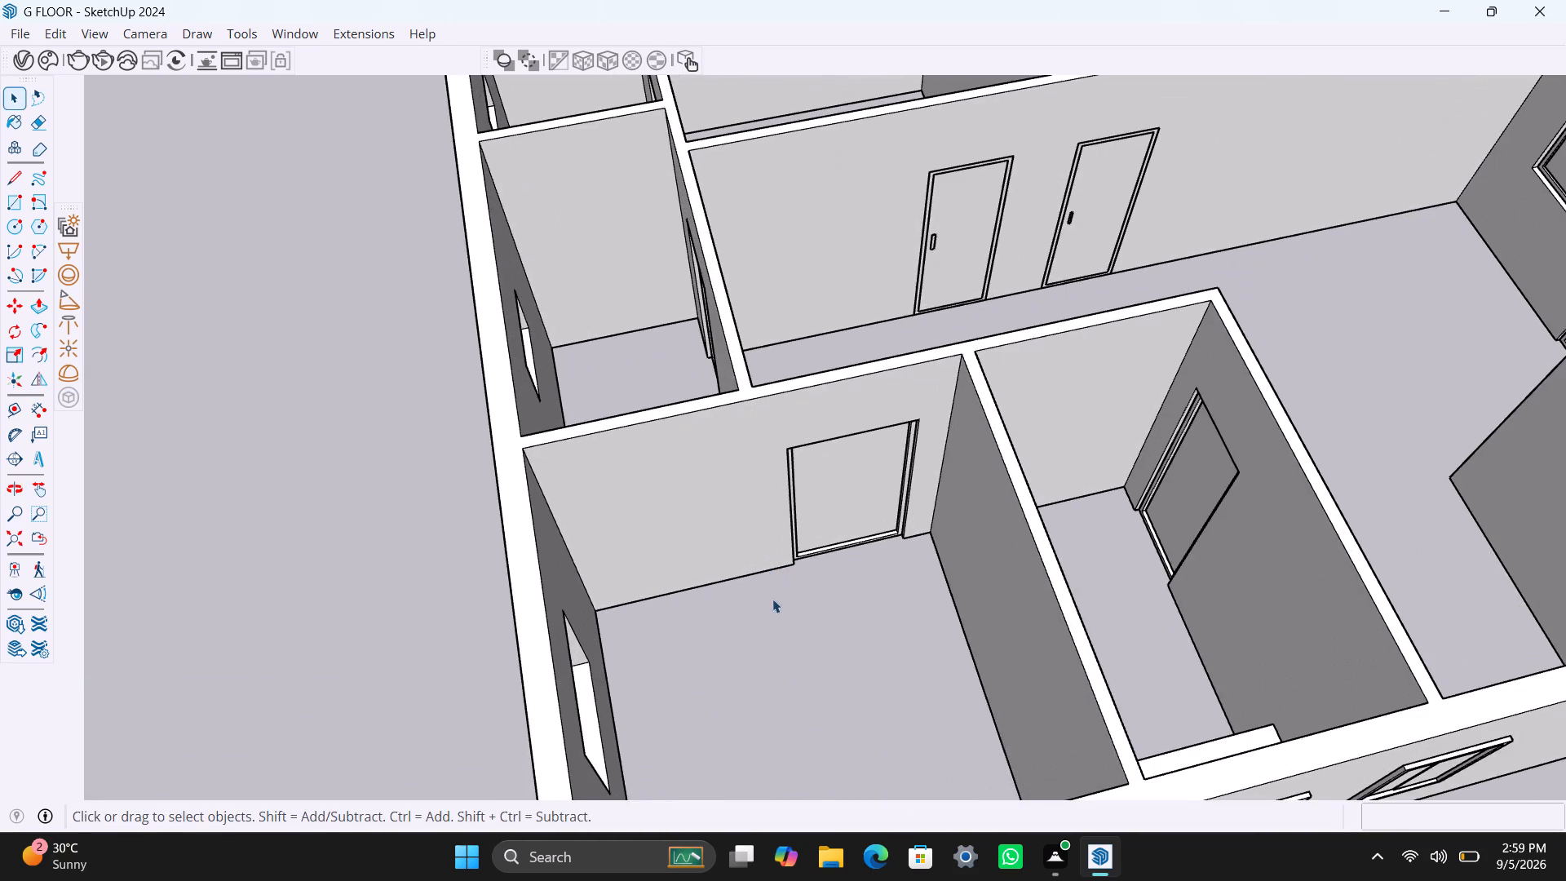
{"action": "middle_click_drag", "start_coordinate": [772, 604], "coordinate": [698, 583]}
{"action": "scroll", "coordinate": [692, 571], "scroll_direction": "up", "scroll_amount": 3}
{"action": "middle_click_drag", "start_coordinate": [731, 593], "coordinate": [635, 592]}
{"action": "scroll", "coordinate": [595, 533], "scroll_direction": "up", "scroll_amount": 2}
{"action": "middle_click_drag", "start_coordinate": [654, 602], "coordinate": [680, 582]}
{"action": "key", "text": "r"}
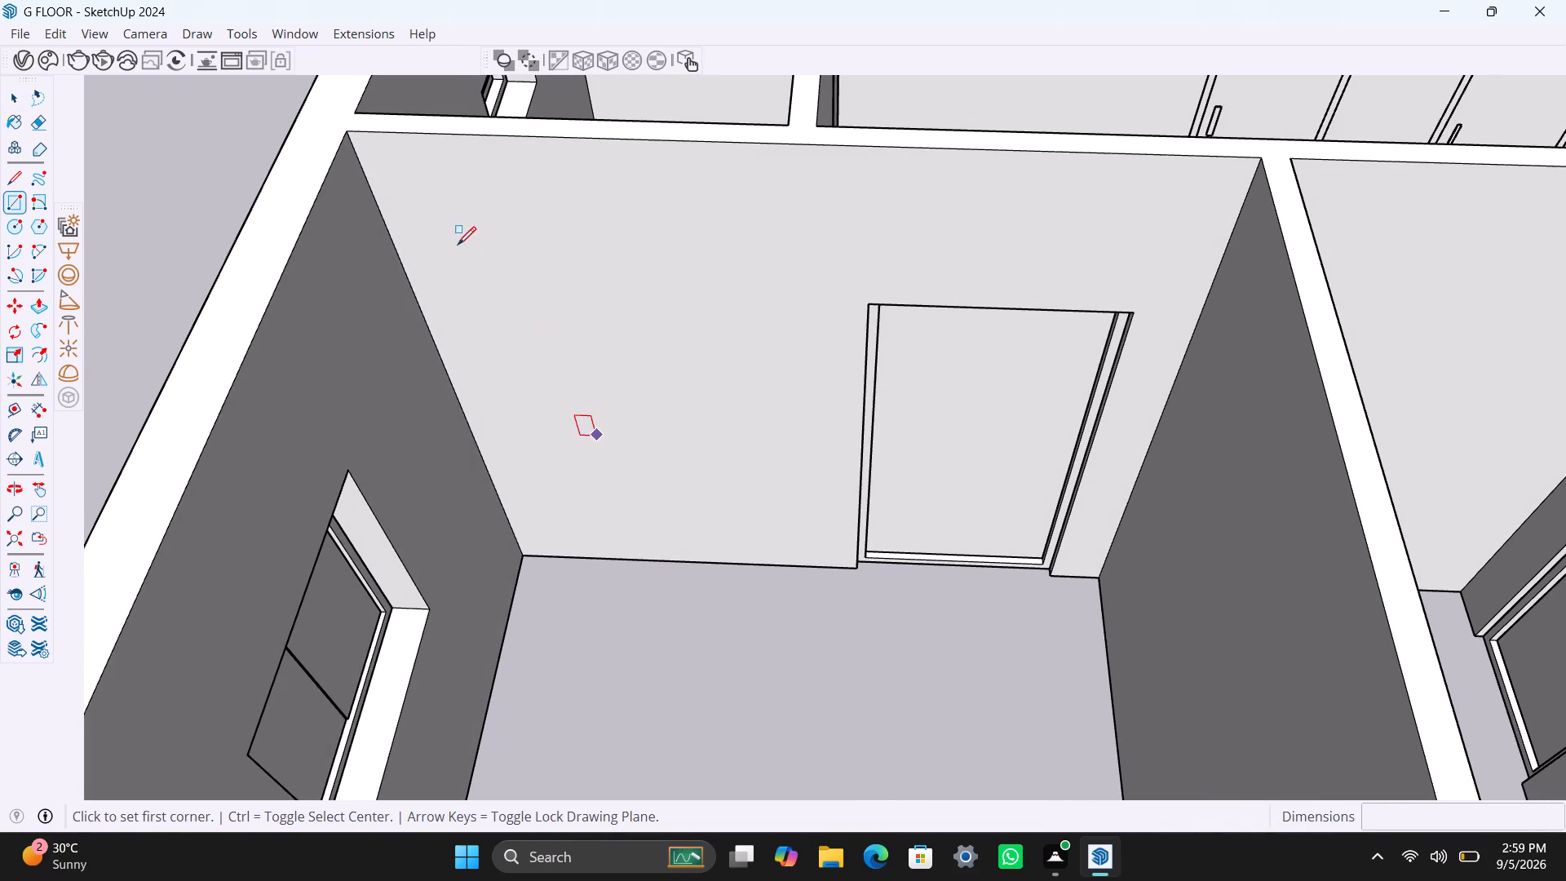
{"action": "left_click", "coordinate": [365, 177]}
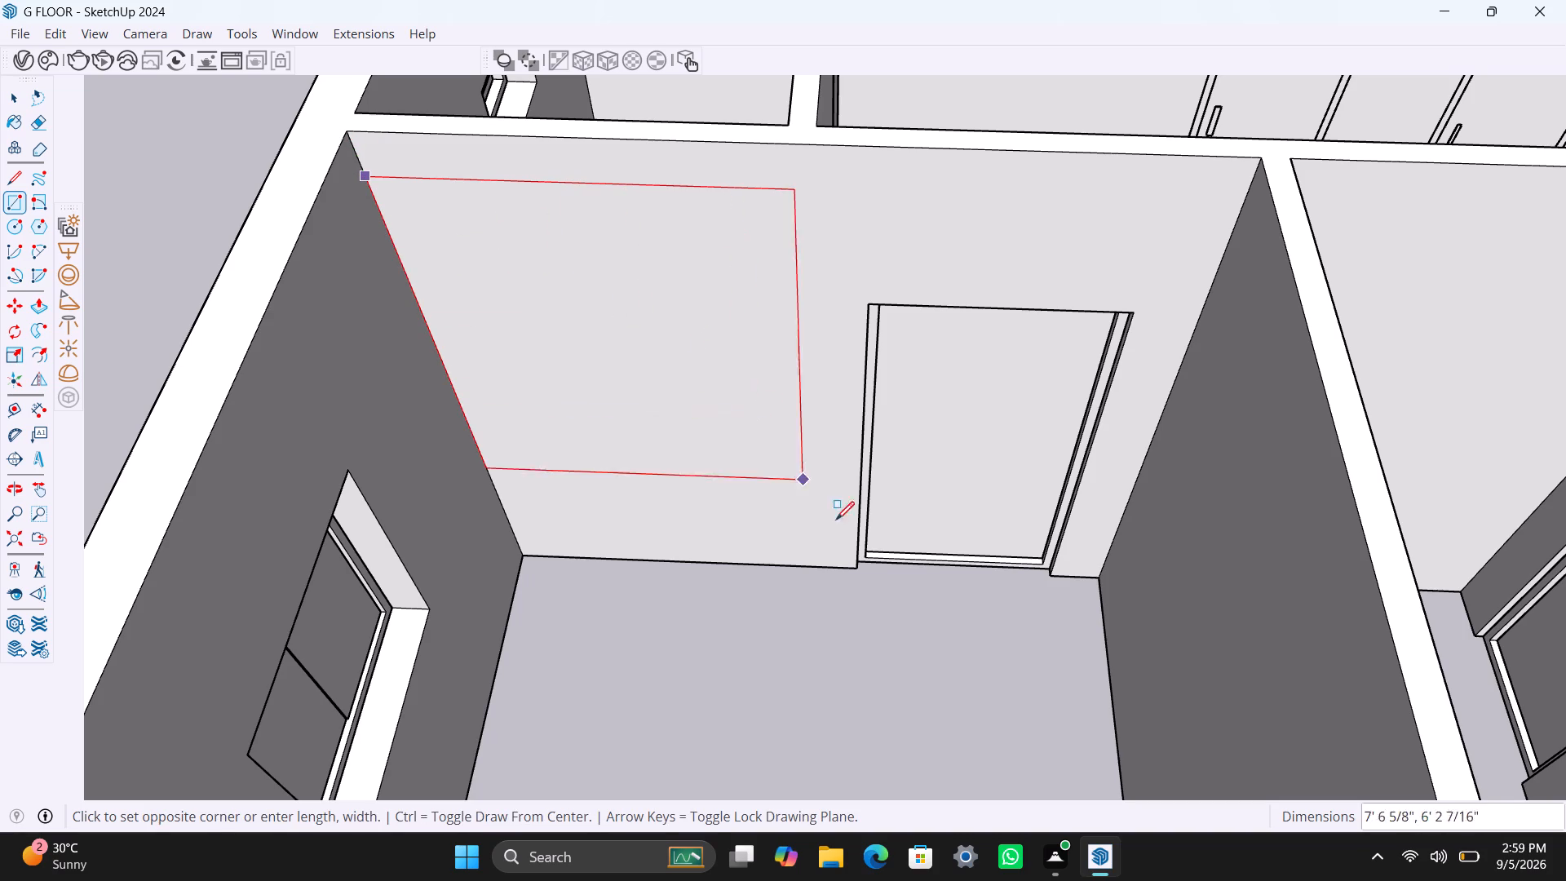
{"action": "left_click", "coordinate": [857, 569]}
{"action": "key", "text": "space"}
{"action": "double_click", "coordinate": [681, 398]}
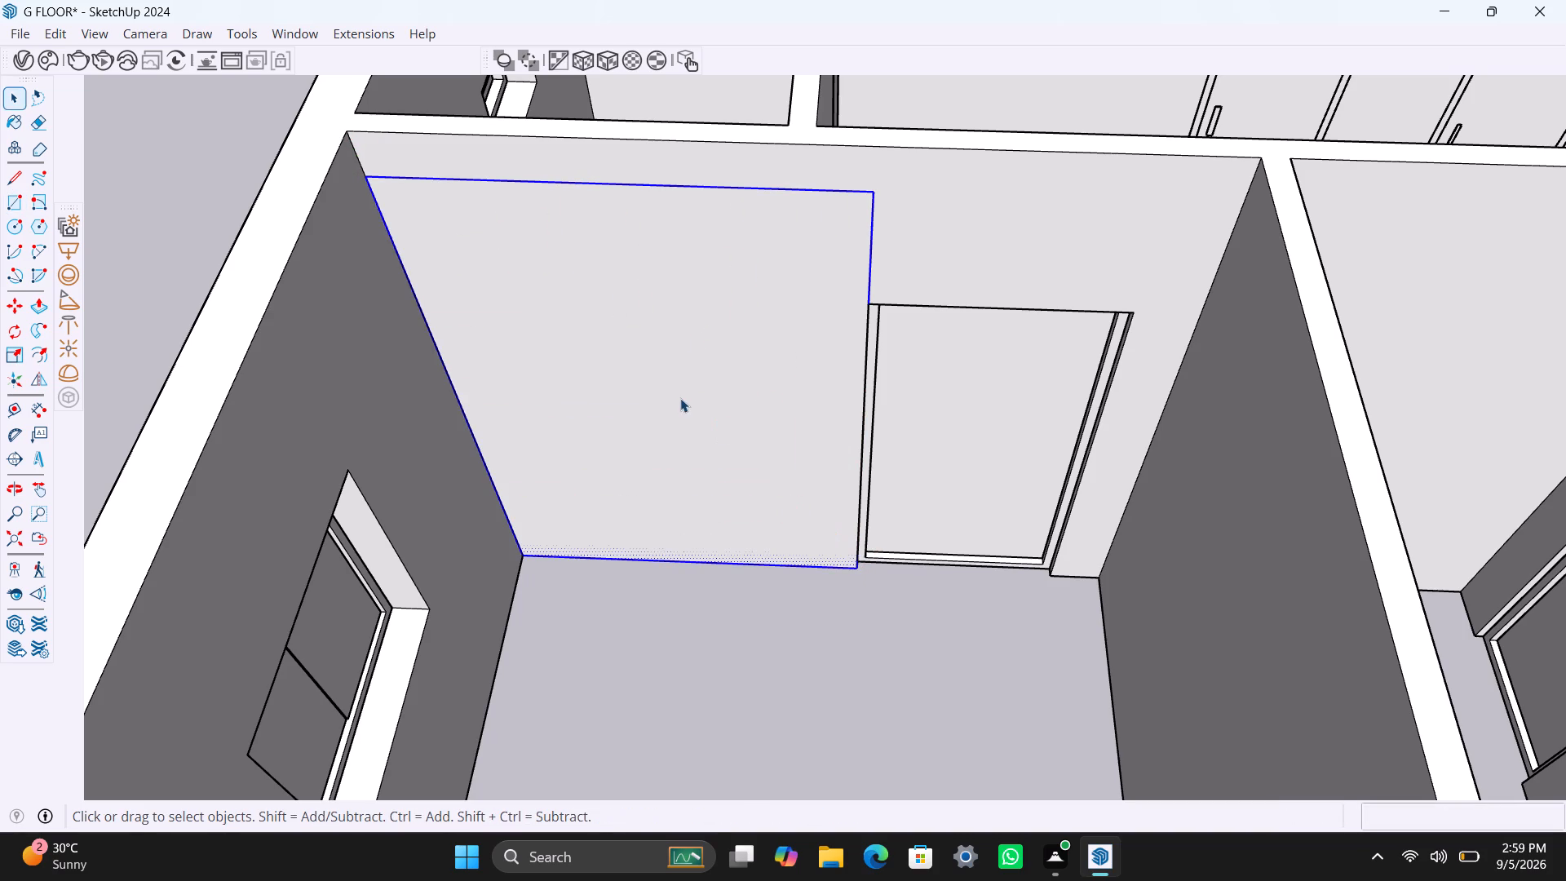
{"action": "right_click", "coordinate": [679, 398]}
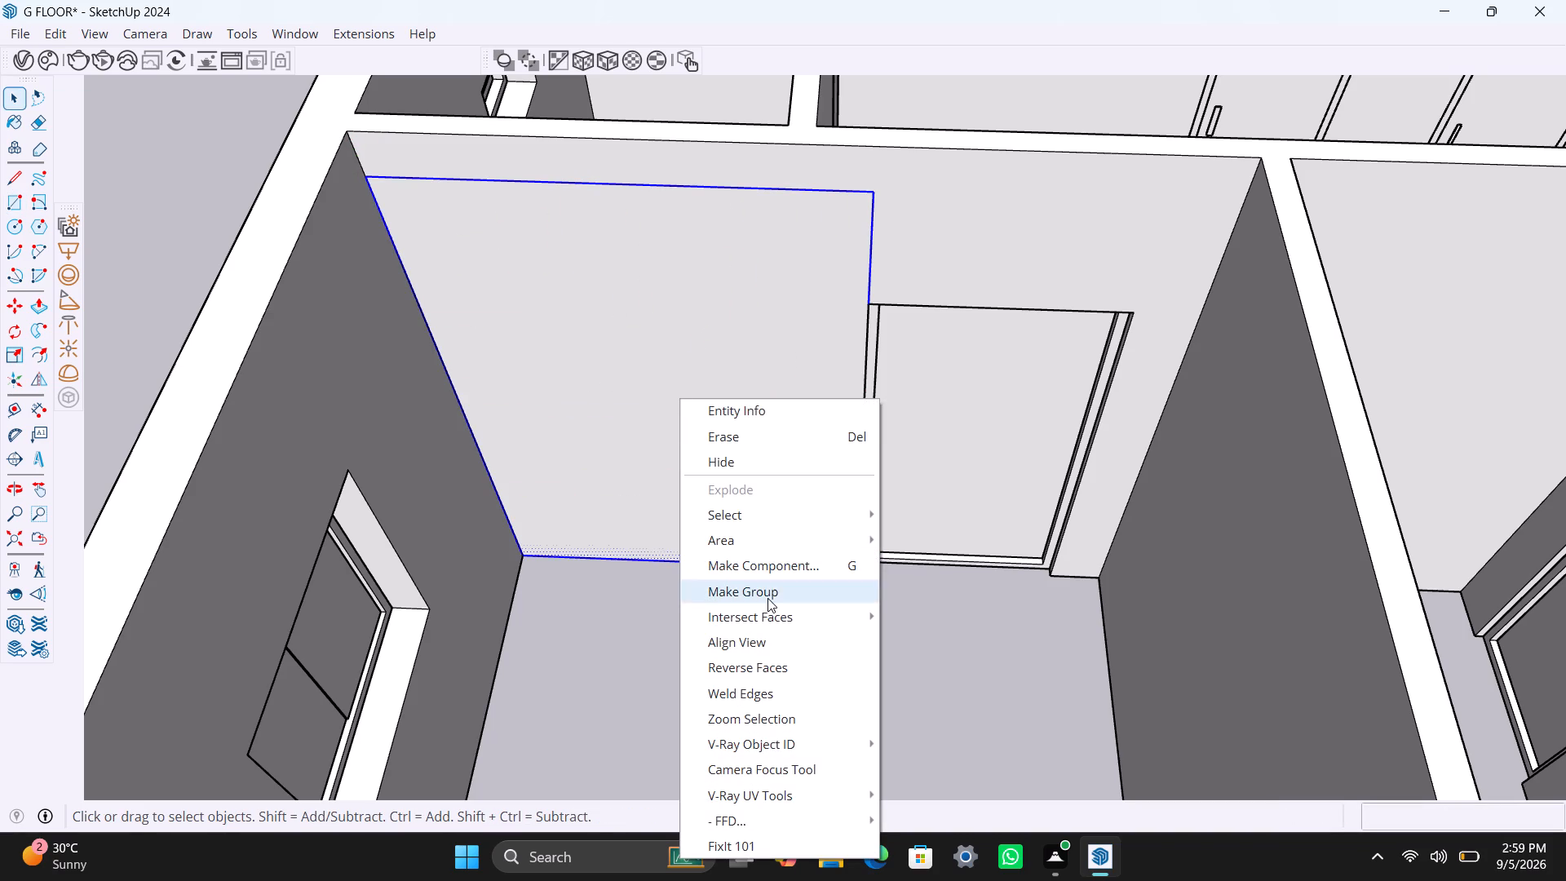
{"action": "left_click", "coordinate": [768, 598]}
Inside the new group, Push/Pull the rectangle out 1' into the room as the wardrobe body.
{"action": "triple_click", "coordinate": [695, 435]}
{"action": "left_click", "coordinate": [714, 435]}
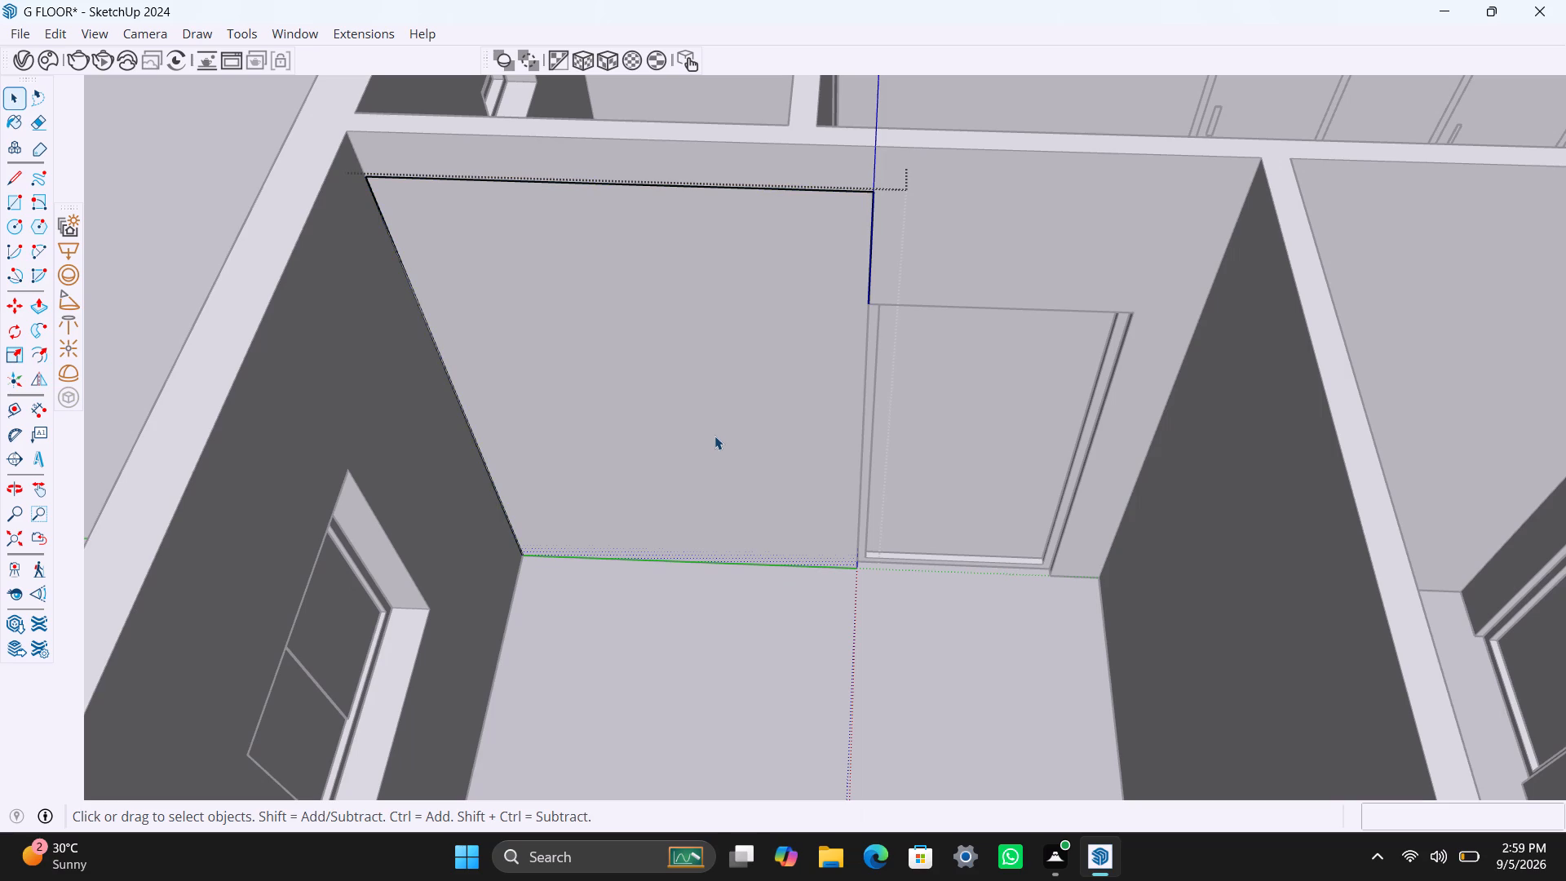
{"action": "key", "text": "p"}
{"action": "left_click", "coordinate": [714, 436]}
{"action": "type", "text": "1'"}
{"action": "key", "text": "Return"}
{"action": "key", "text": "space"}
Offset the wardrobe's front face inward by 2.5" to outline its frame.
{"action": "scroll", "coordinate": [461, 370], "scroll_direction": "up", "scroll_amount": 3}
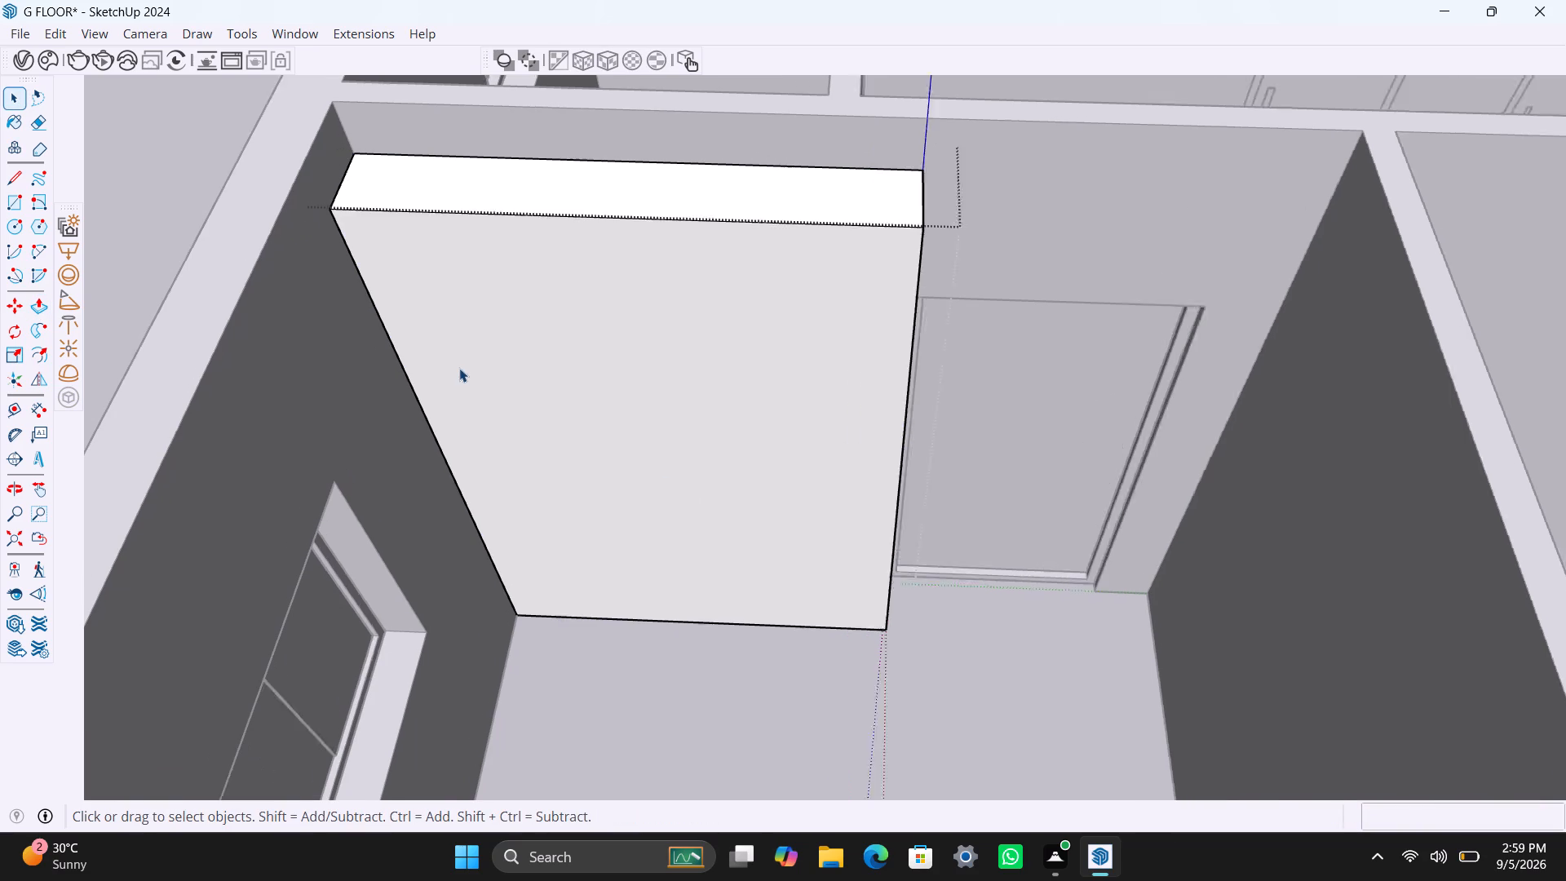
{"action": "left_click", "coordinate": [446, 331]}
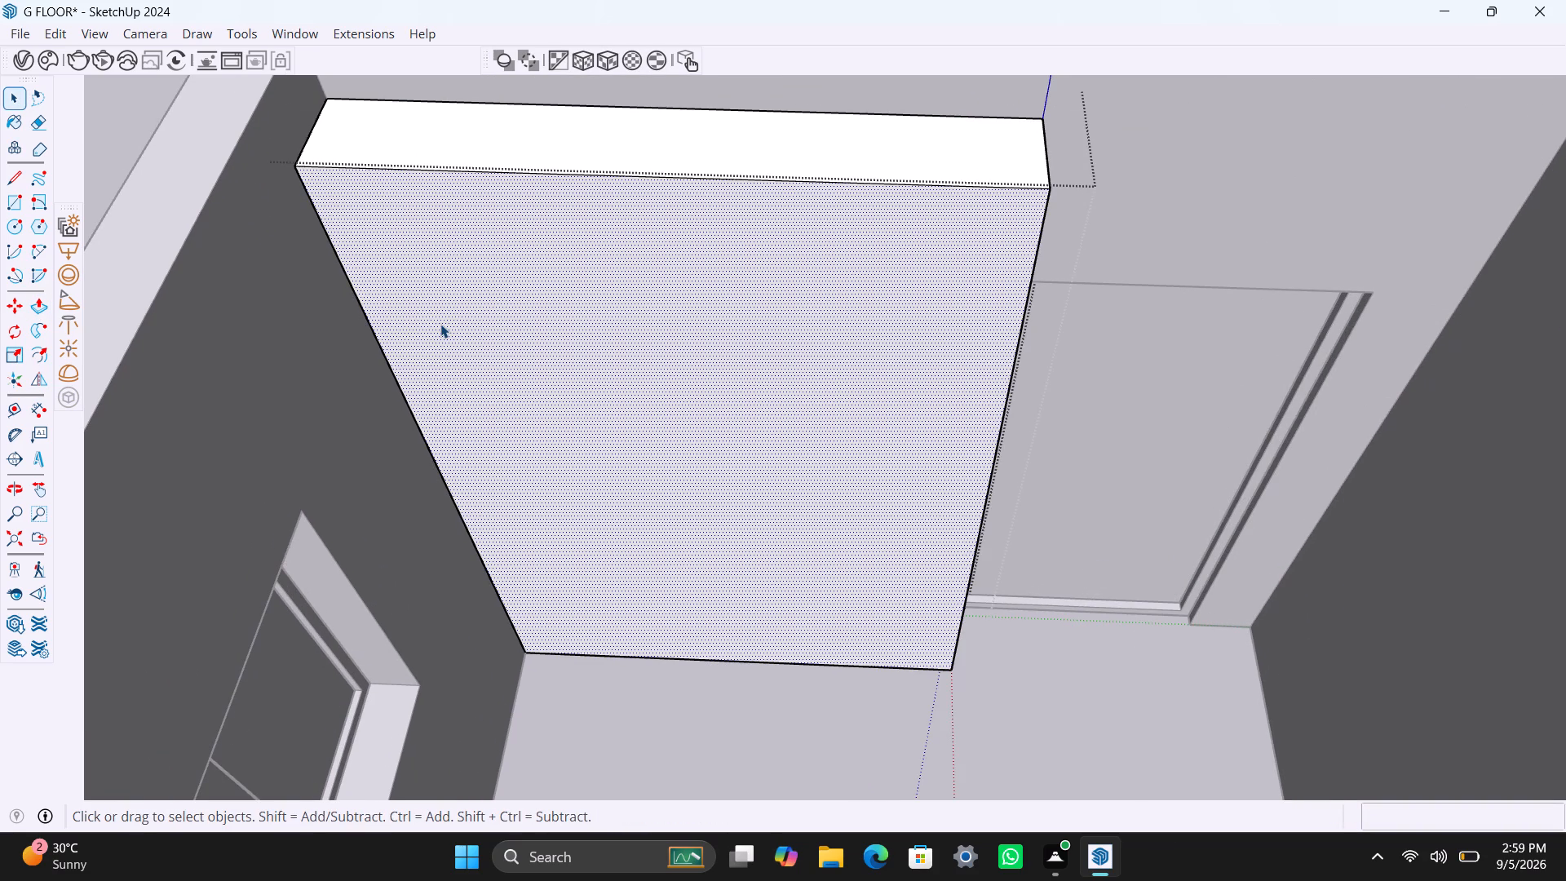
{"action": "key", "text": "f"}
{"action": "left_click", "coordinate": [404, 261]}
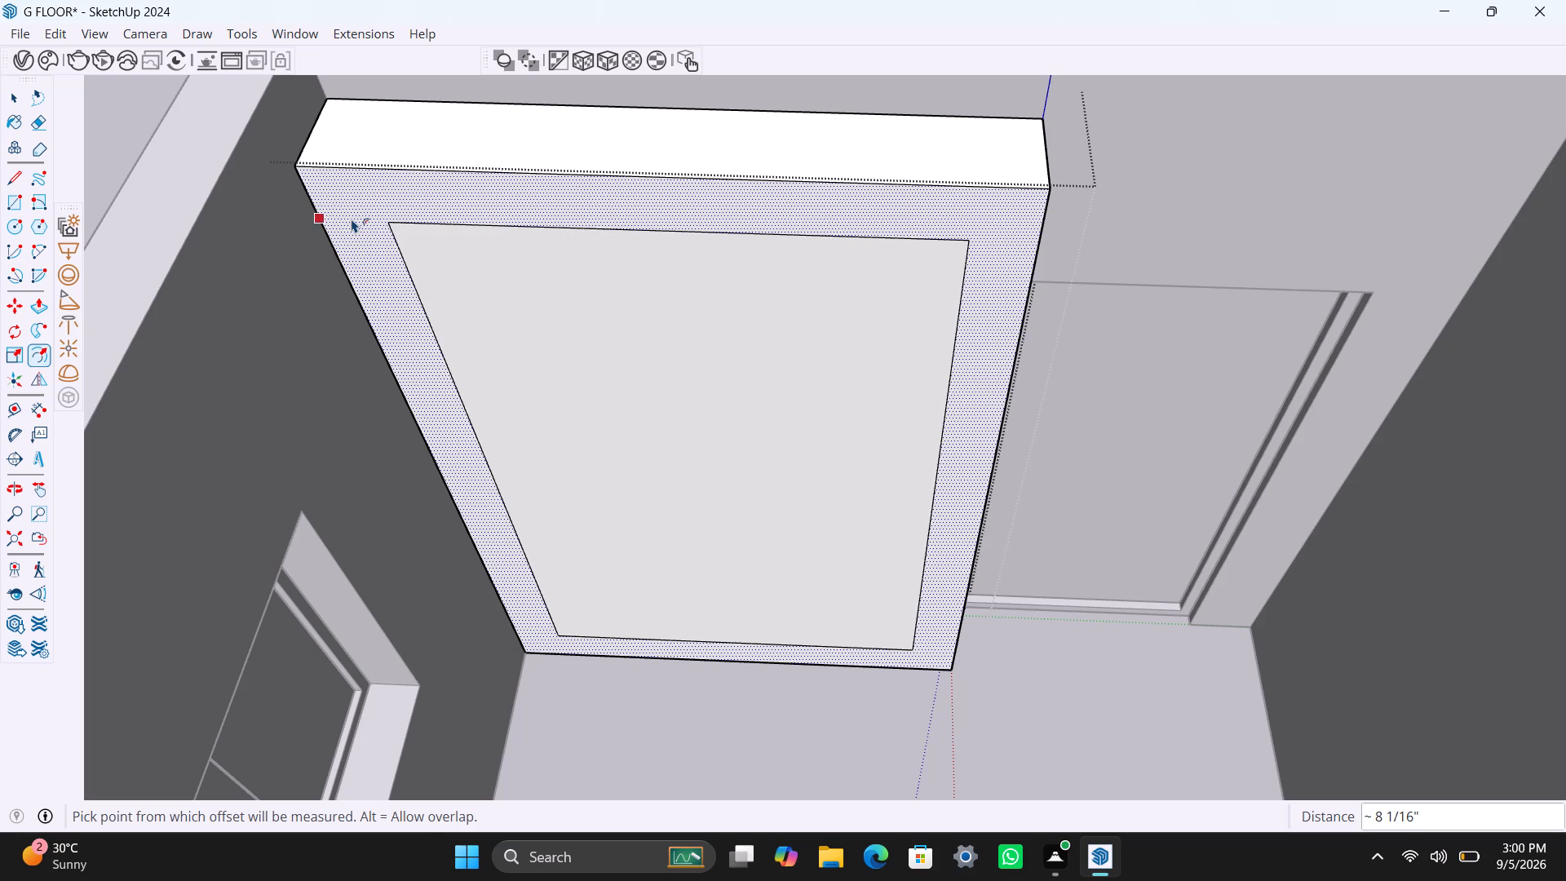
{"action": "type", "text": "2.5\""}
{"action": "key", "text": "Return"}
{"action": "key", "text": "space"}
Push/Pull the wardrobe's inner front face back 10" to hollow out the interior.
{"action": "left_click", "coordinate": [502, 294]}
{"action": "left_click", "coordinate": [498, 290]}
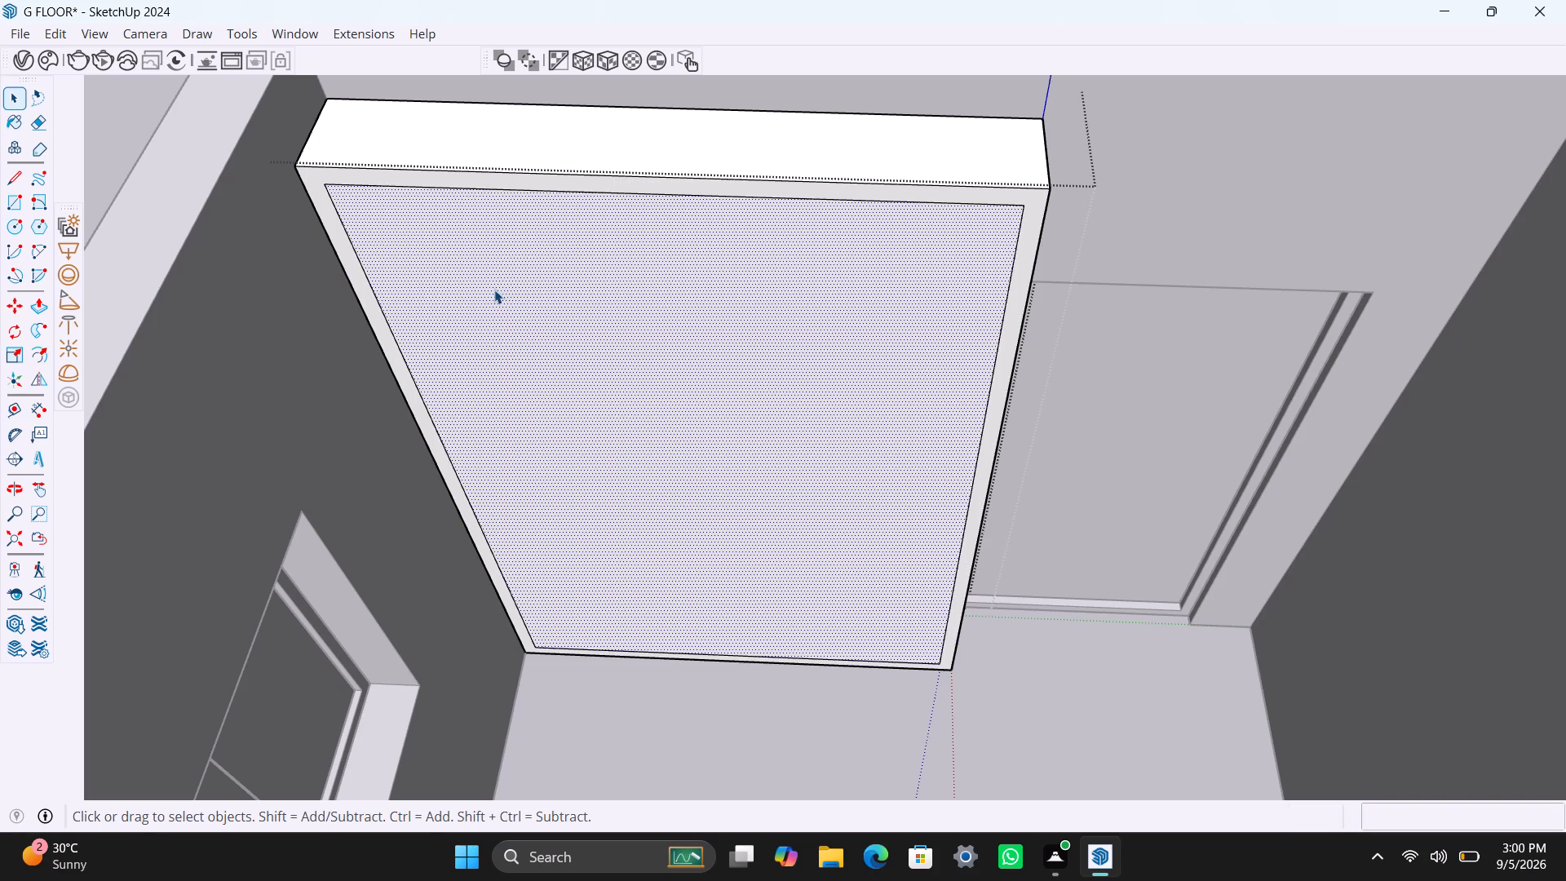
{"action": "key", "text": "p"}
{"action": "left_click", "coordinate": [477, 332]}
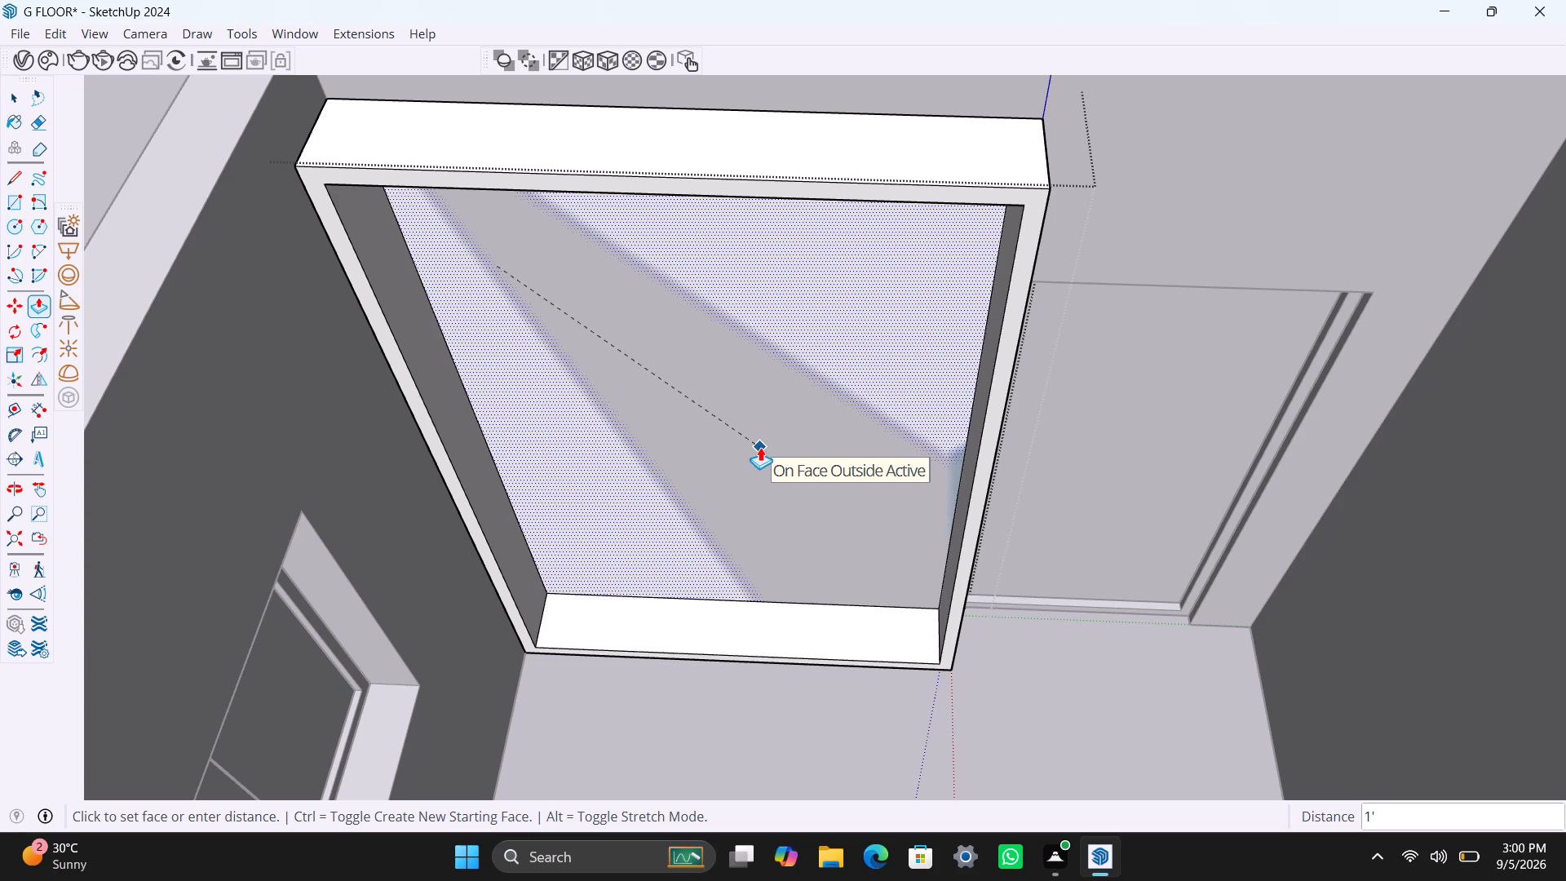
{"action": "type", "text": "10\""}
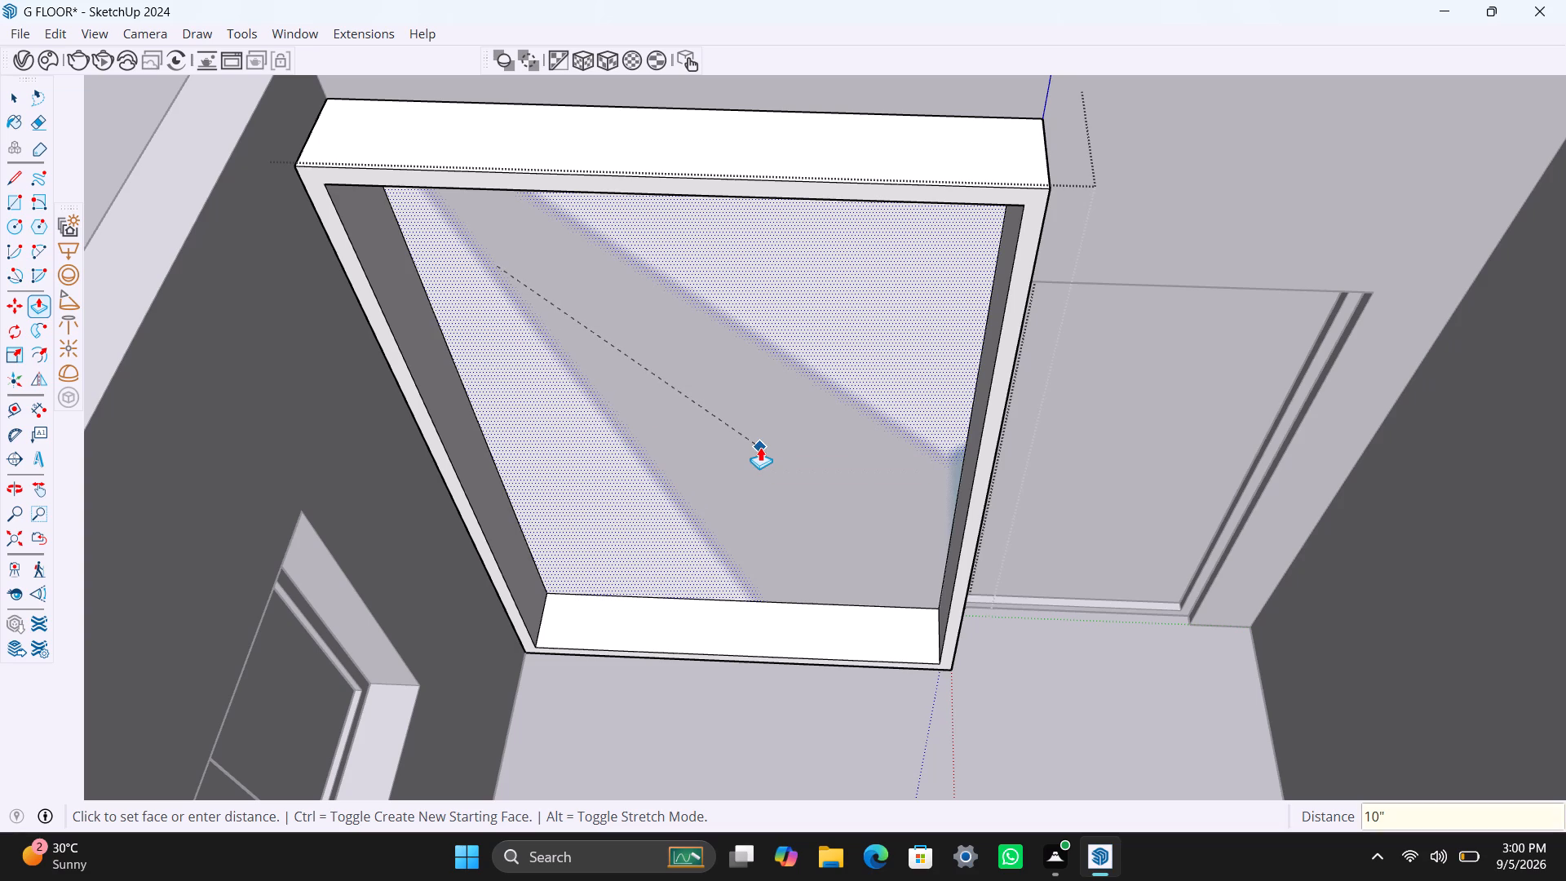
{"action": "key", "text": "Return"}
{"action": "key", "text": "space"}
{"action": "scroll", "coordinate": [665, 394], "scroll_direction": "down", "scroll_amount": 3}
{"action": "scroll", "coordinate": [679, 433], "scroll_direction": "up", "scroll_amount": 2}
{"action": "middle_click_drag", "start_coordinate": [535, 440], "coordinate": [538, 417]}
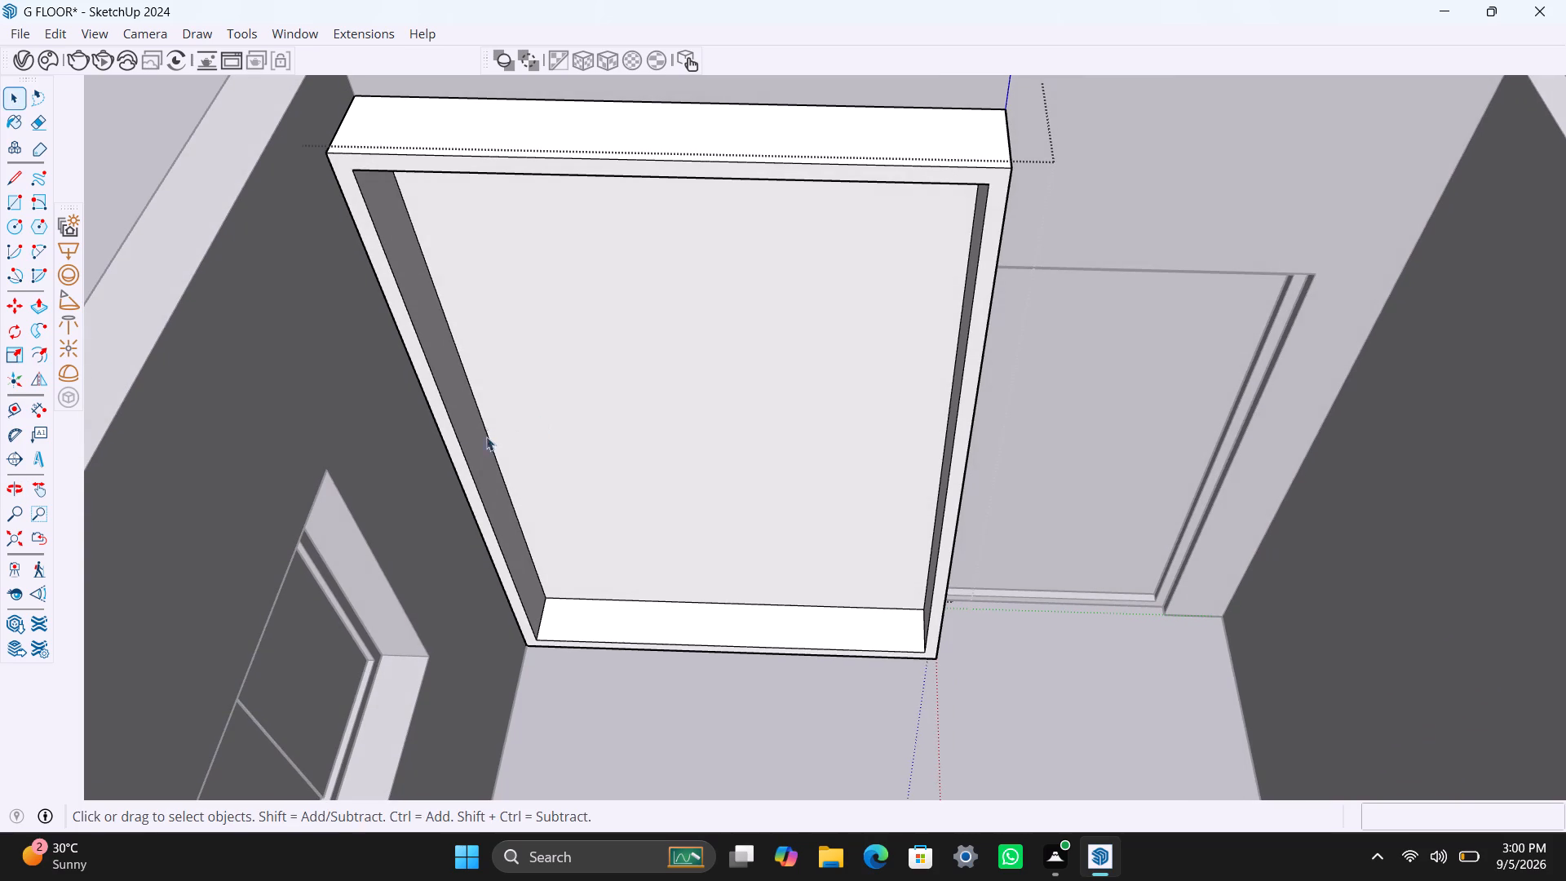
Draw a rectangle over the window-side half of the wardrobe opening, from its top corner to the bottom edge's midpoint.
{"action": "key", "text": "r"}
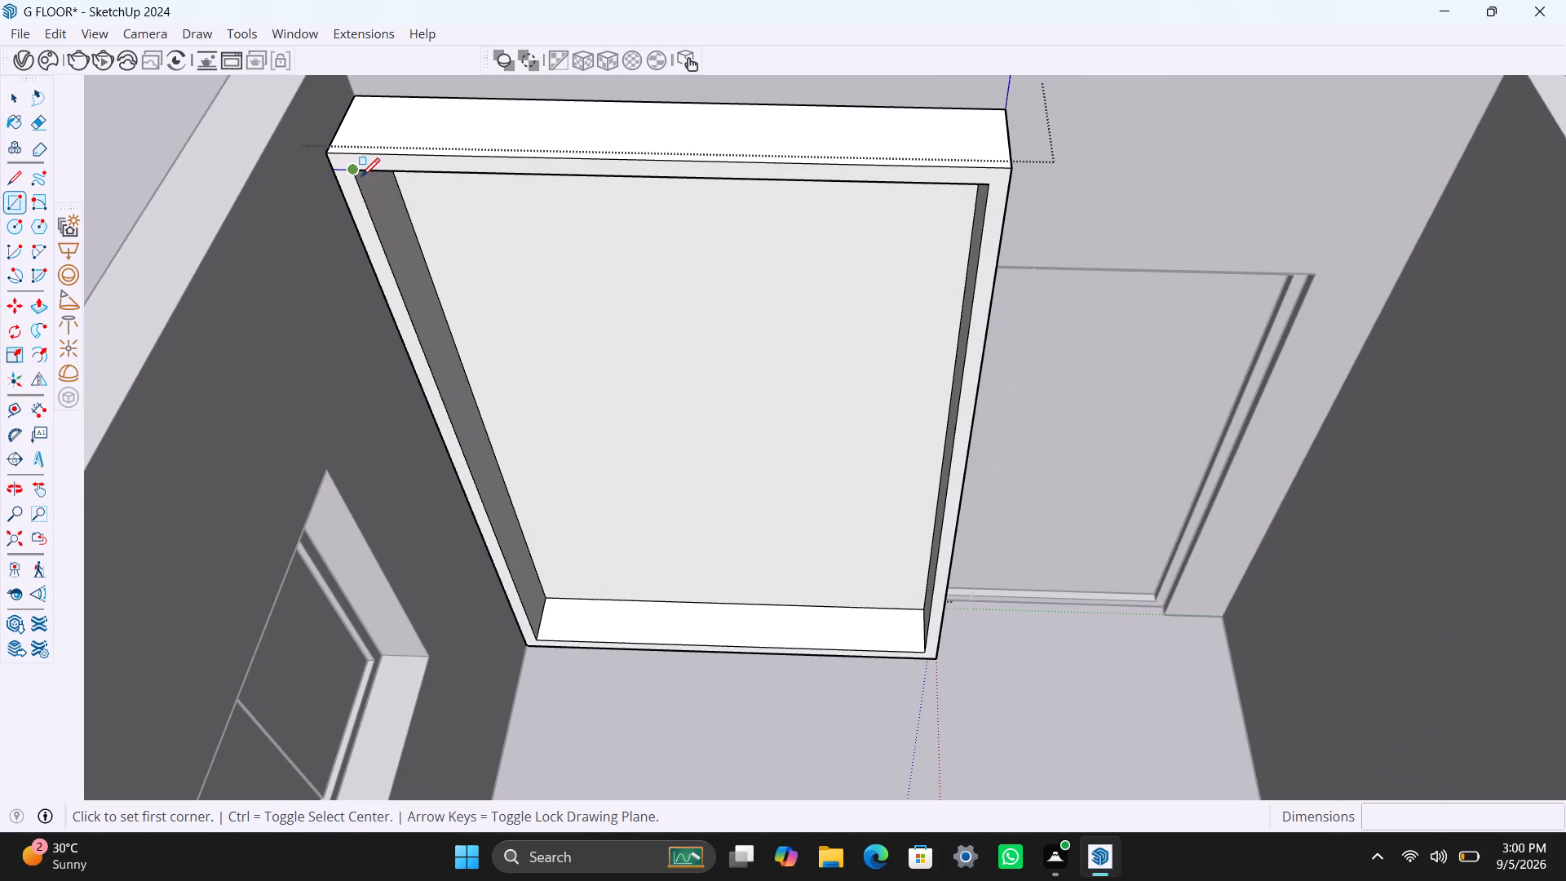
{"action": "left_click", "coordinate": [361, 176]}
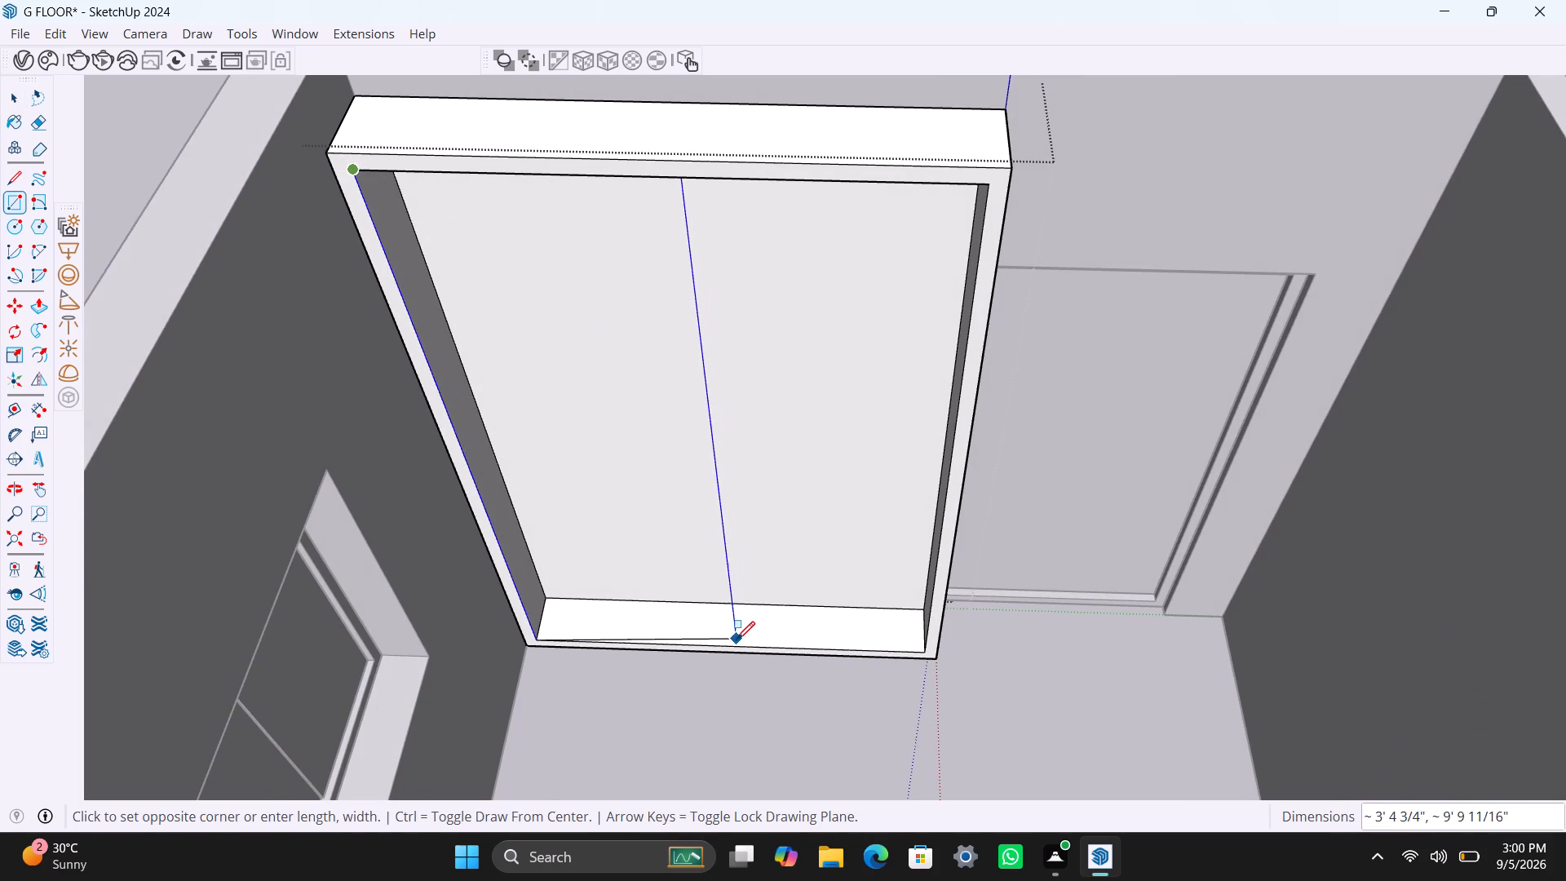
{"action": "left_click", "coordinate": [732, 645]}
{"action": "key", "text": "space"}
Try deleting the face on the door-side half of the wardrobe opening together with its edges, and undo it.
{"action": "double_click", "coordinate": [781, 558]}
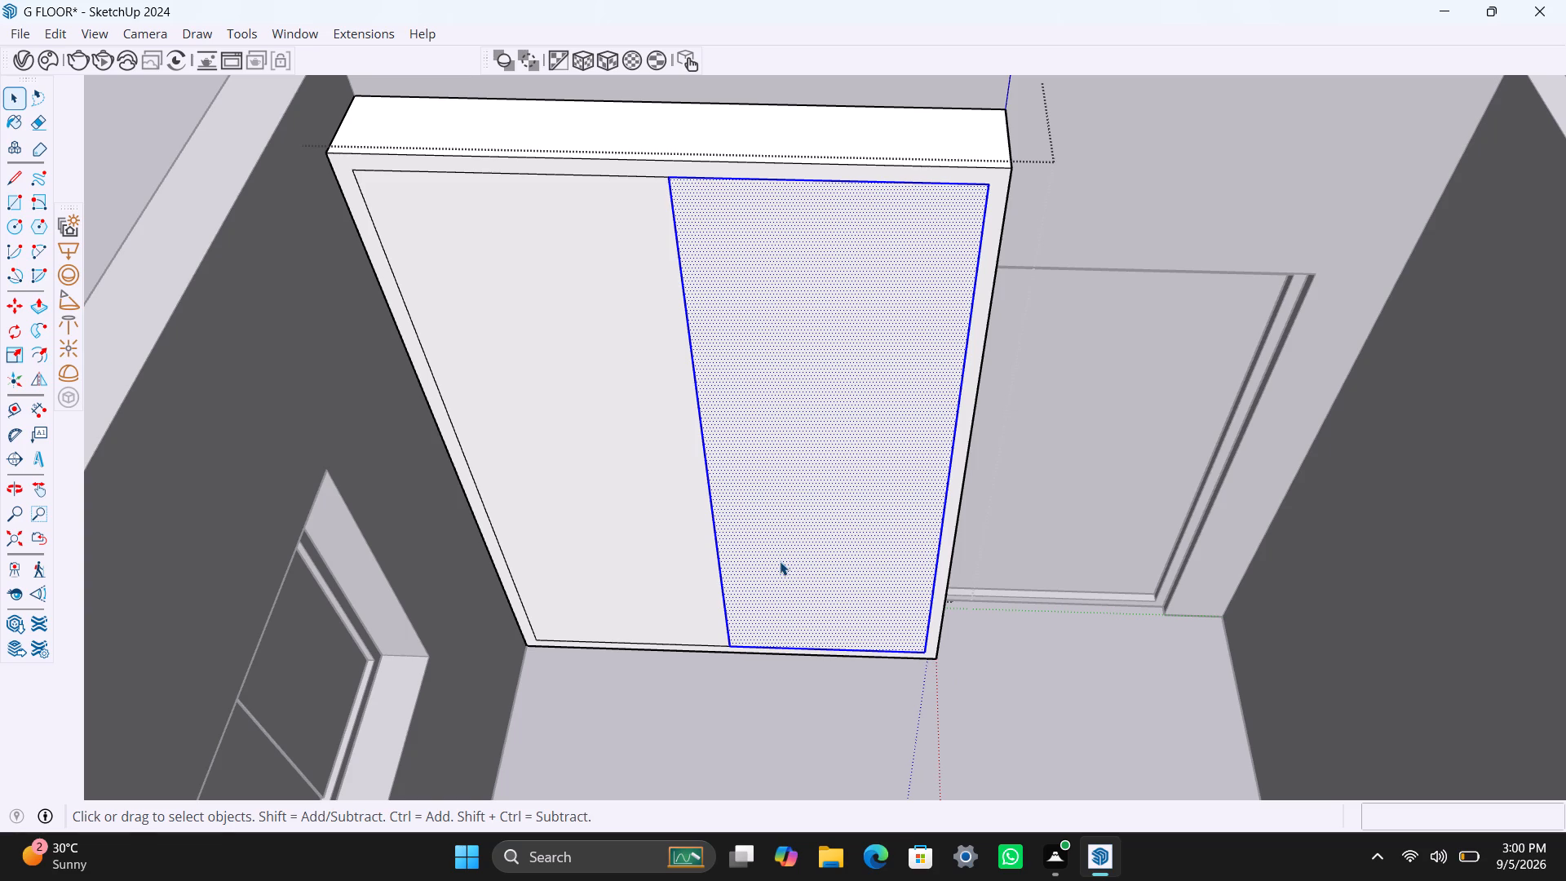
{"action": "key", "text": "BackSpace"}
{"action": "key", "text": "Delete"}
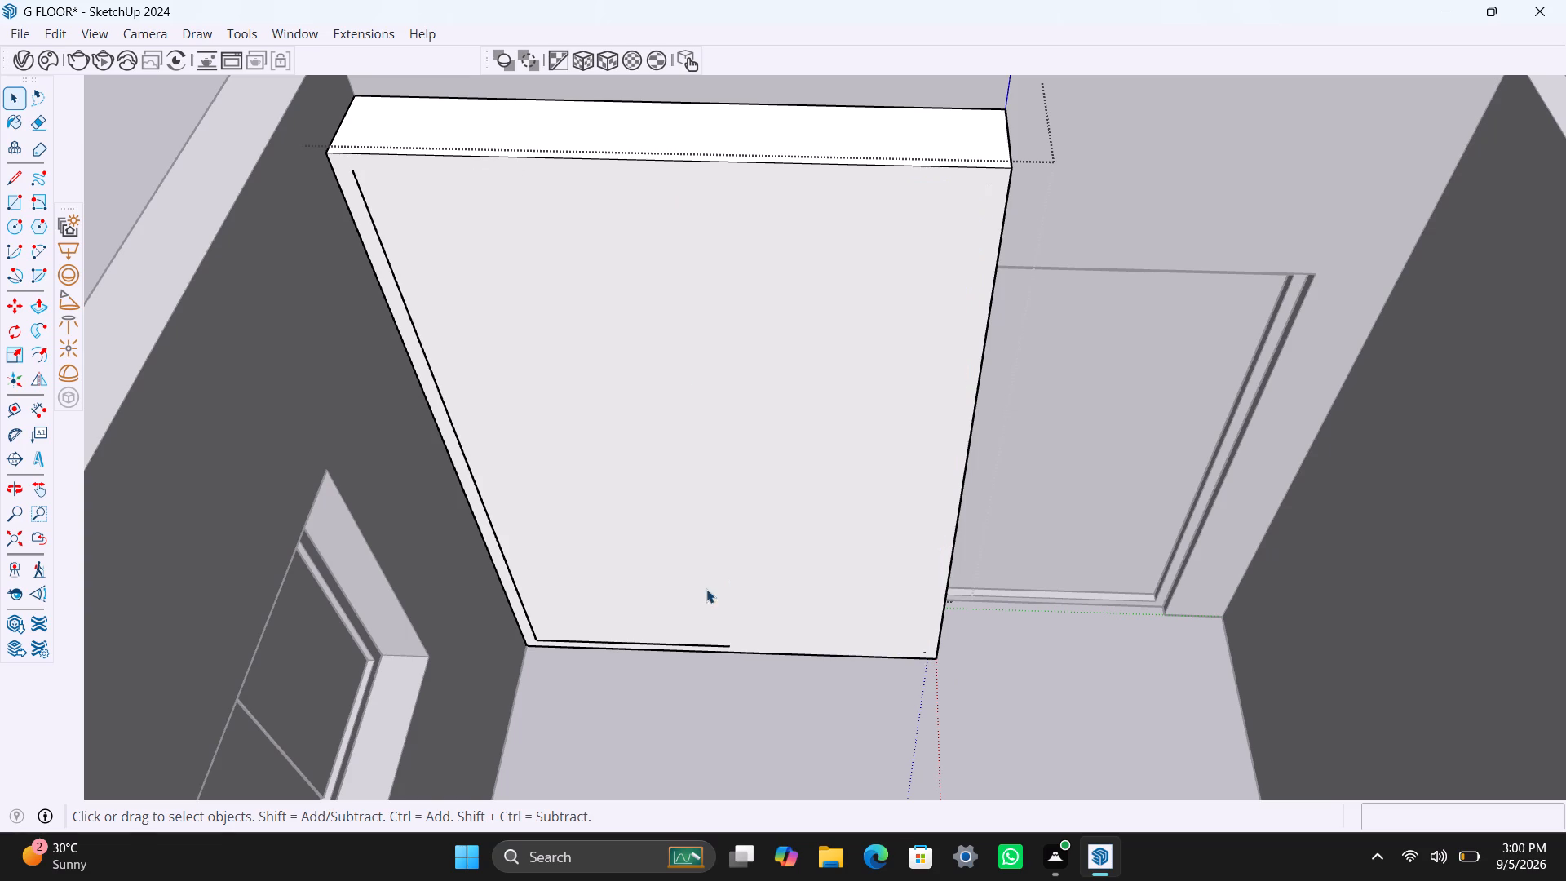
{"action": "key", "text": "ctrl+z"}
Delete only the face covering the door-side half of the wardrobe opening, keeping its edges.
{"action": "left_click", "coordinate": [798, 559]}
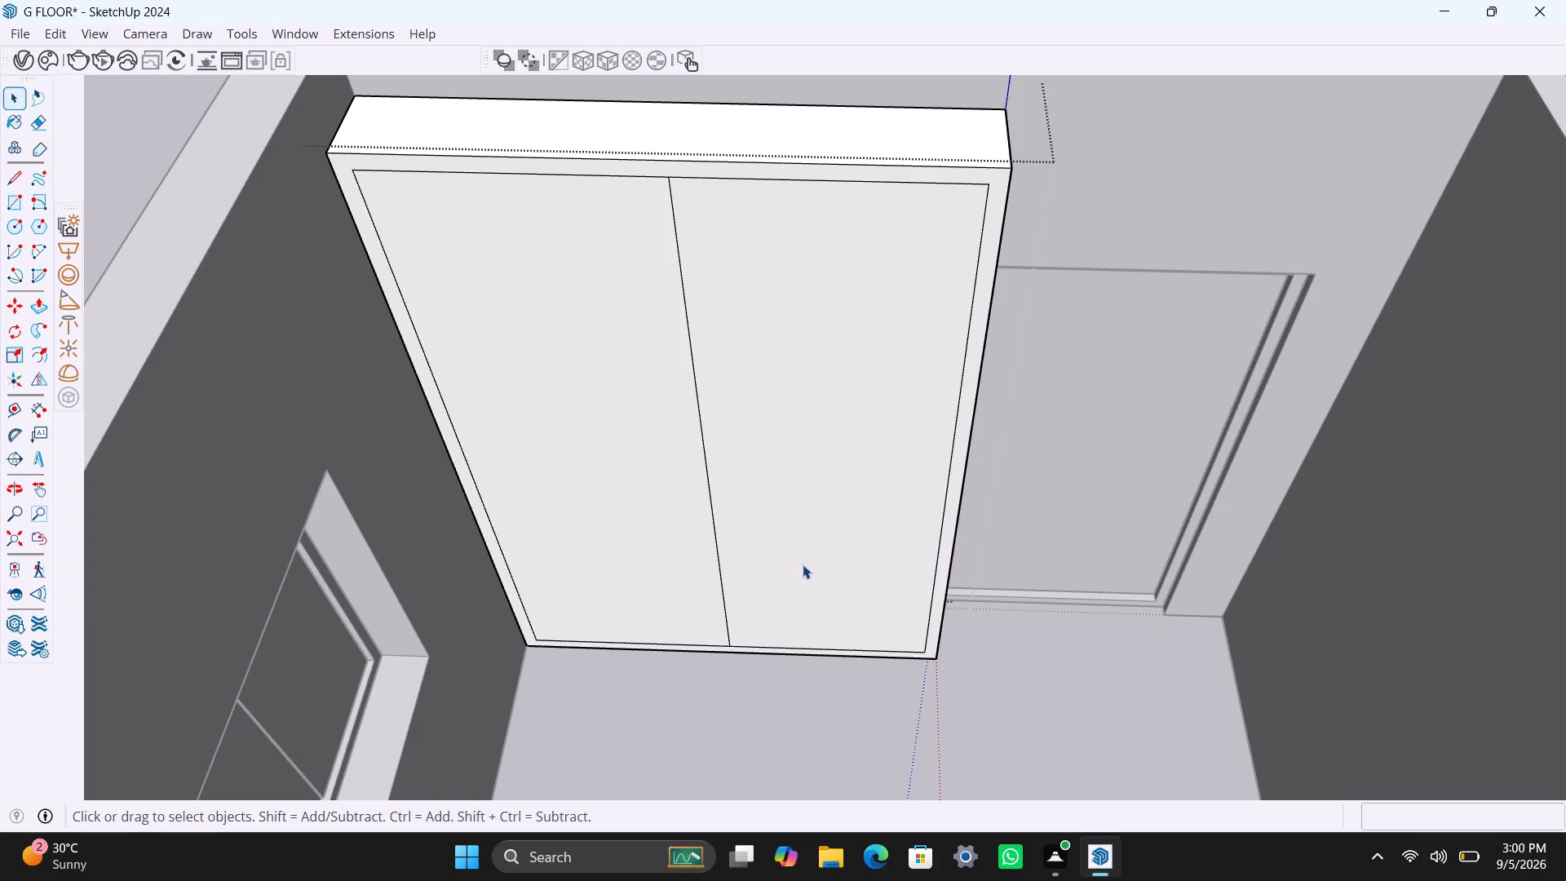
{"action": "left_click", "coordinate": [803, 564]}
{"action": "key", "text": "BackSpace"}
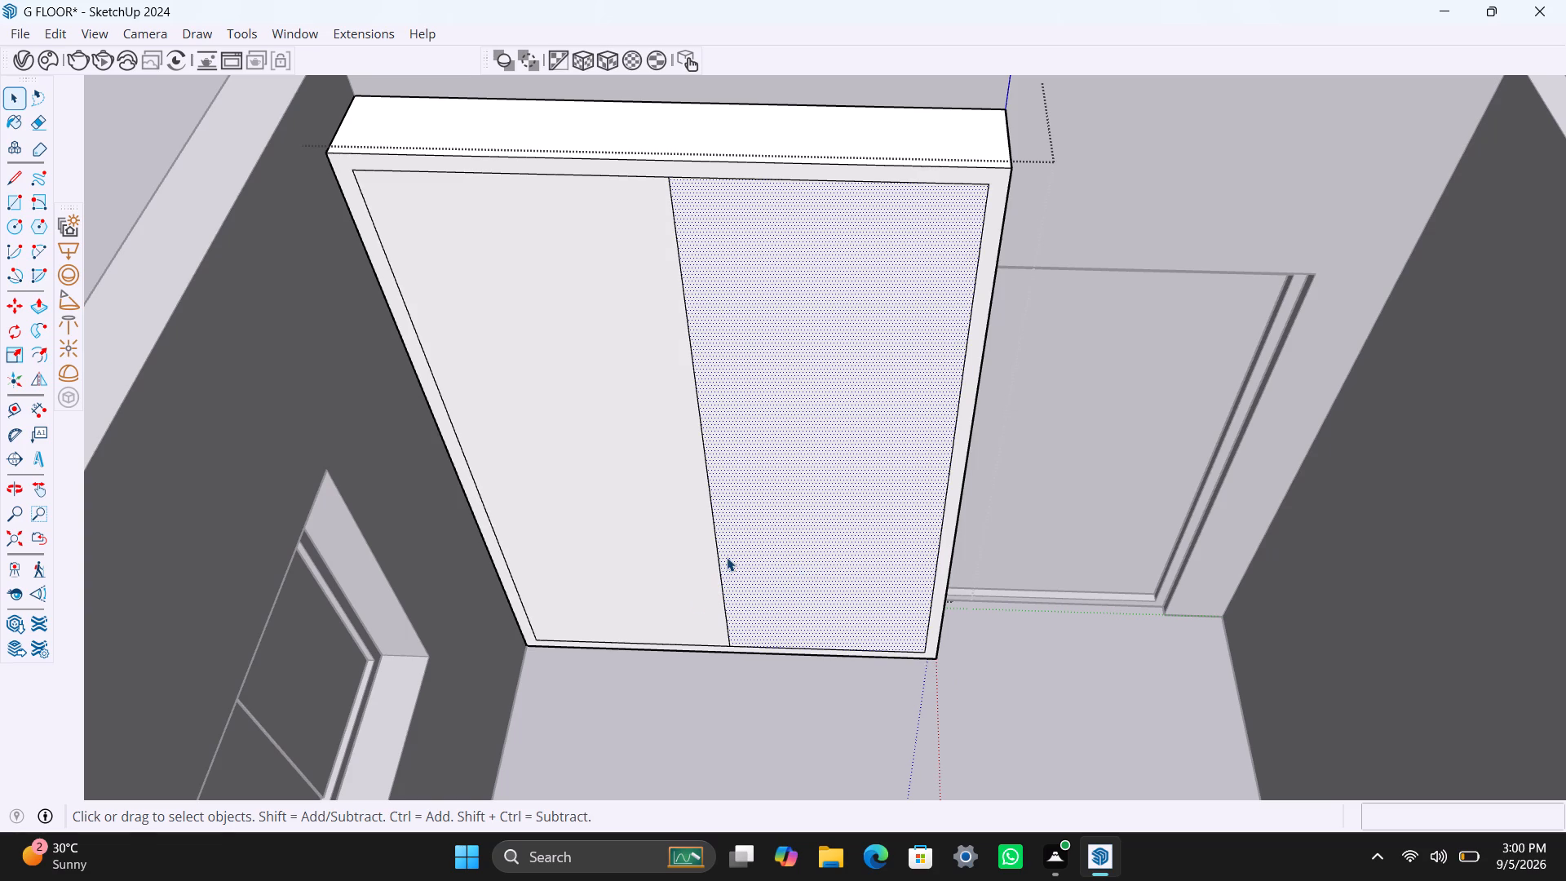
{"action": "key", "text": "BackSpace"}
{"action": "key", "text": "BackSpace"}
{"action": "left_click", "coordinate": [803, 525]}
{"action": "key", "text": "BackSpace"}
{"action": "left_click", "coordinate": [637, 551]}
{"action": "left_click", "coordinate": [829, 517]}
{"action": "key", "text": "BackSpace"}
{"action": "key", "text": "Delete"}
Make a group from the remaining half-width panel face and its edges on the wardrobe front.
{"action": "scroll", "coordinate": [675, 587], "scroll_direction": "up", "scroll_amount": 2}
{"action": "left_click", "coordinate": [679, 600]}
{"action": "left_click", "coordinate": [674, 599]}
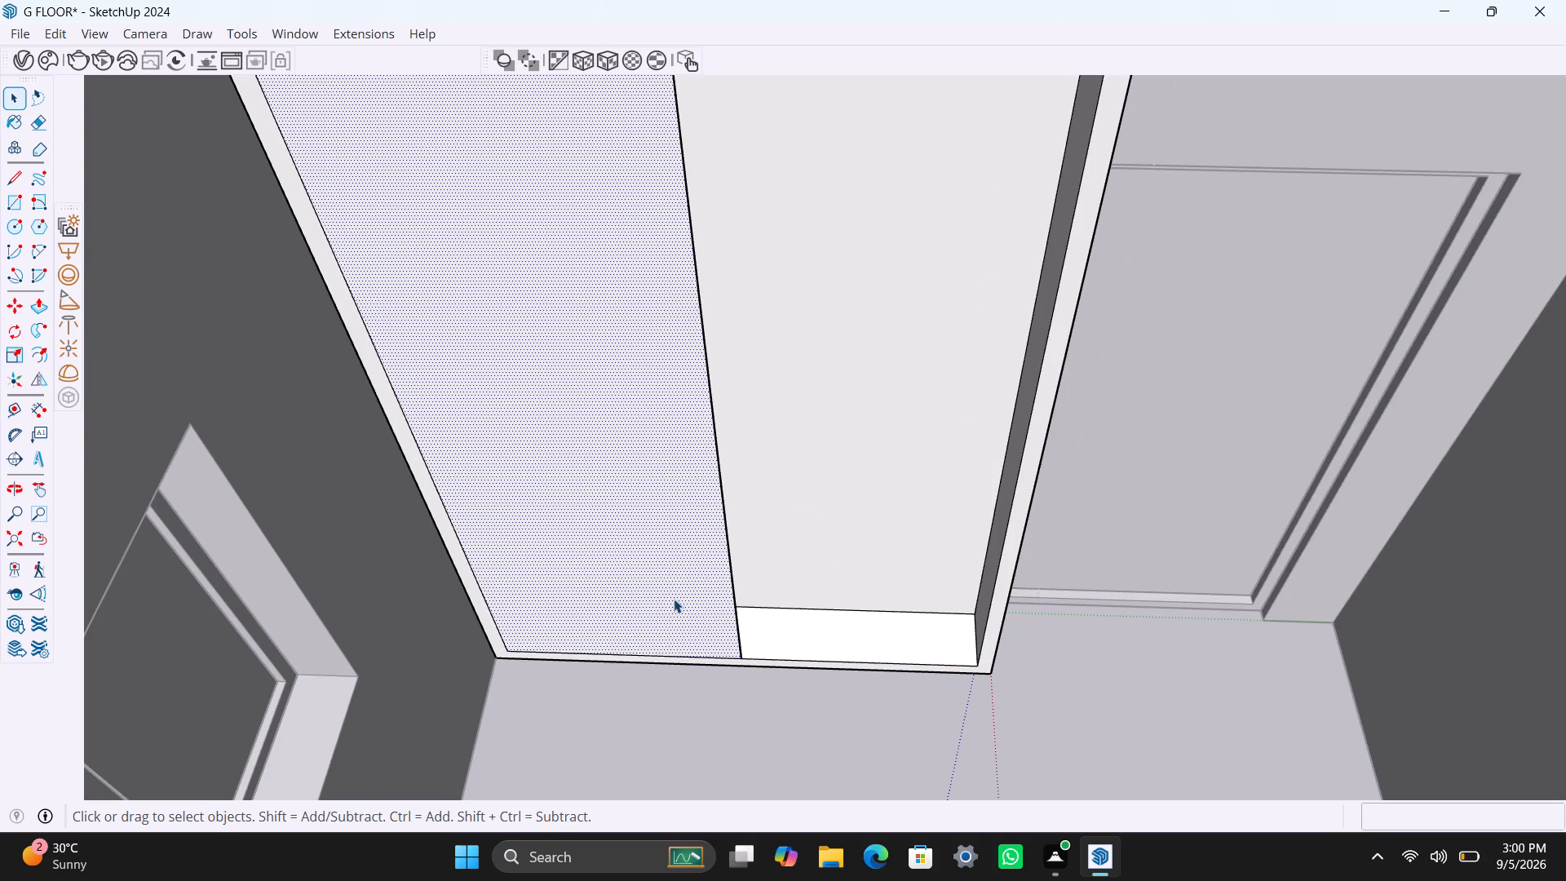
{"action": "double_click", "coordinate": [674, 599]}
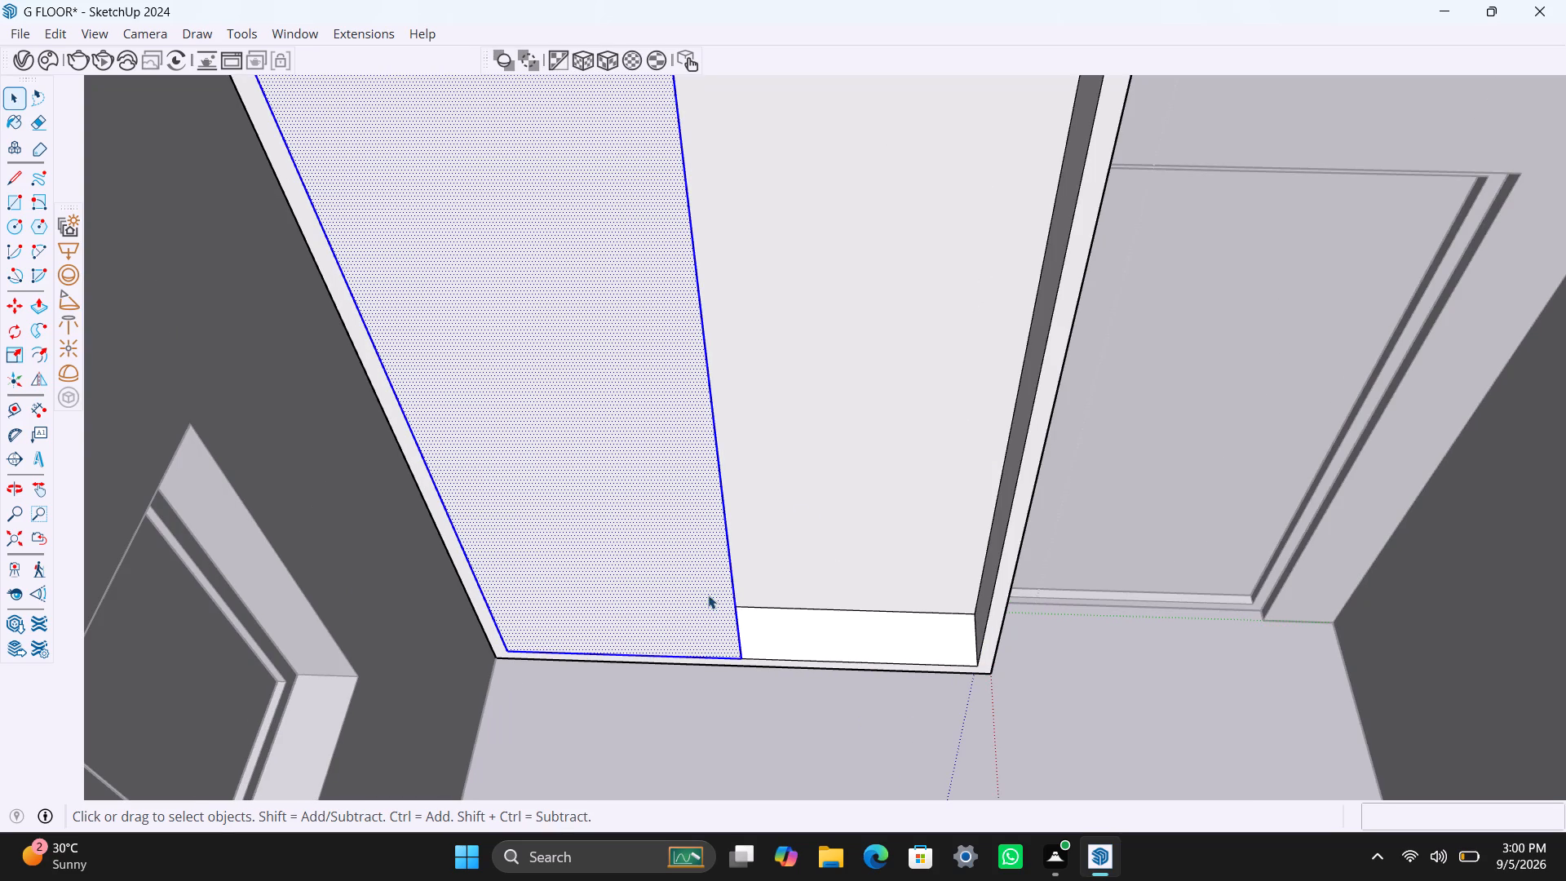
{"action": "right_click", "coordinate": [708, 595]}
{"action": "left_click", "coordinate": [789, 307]}
Inside the panel group, Push/Pull the face to an 18 mm thickness as a wardrobe door.
{"action": "triple_click", "coordinate": [635, 441]}
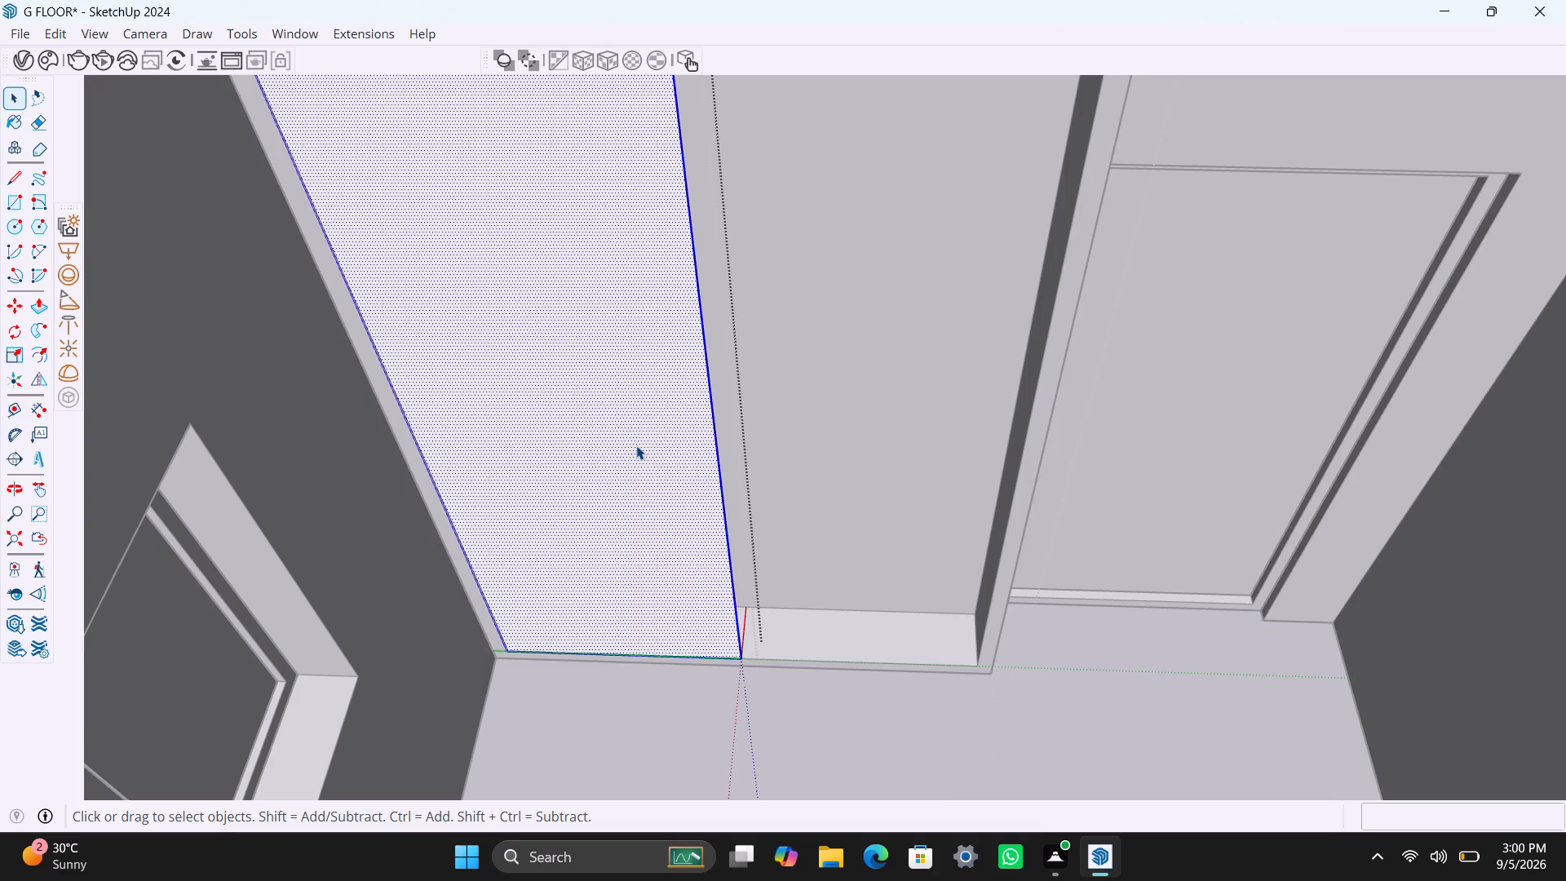
{"action": "key", "text": "p"}
{"action": "left_click", "coordinate": [639, 462]}
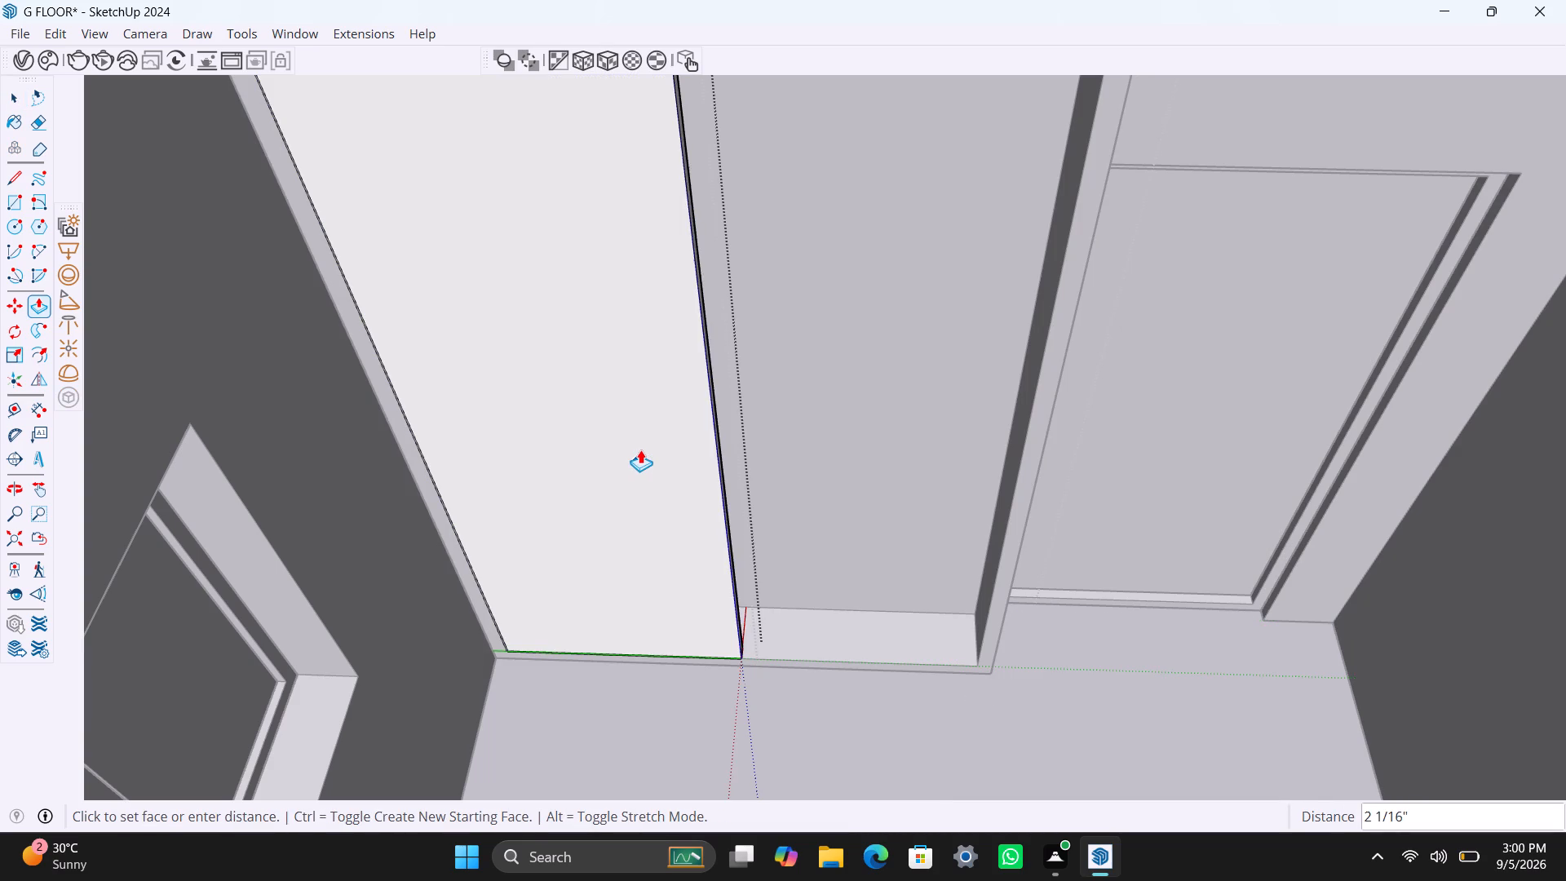
{"action": "type", "text": "18mm"}
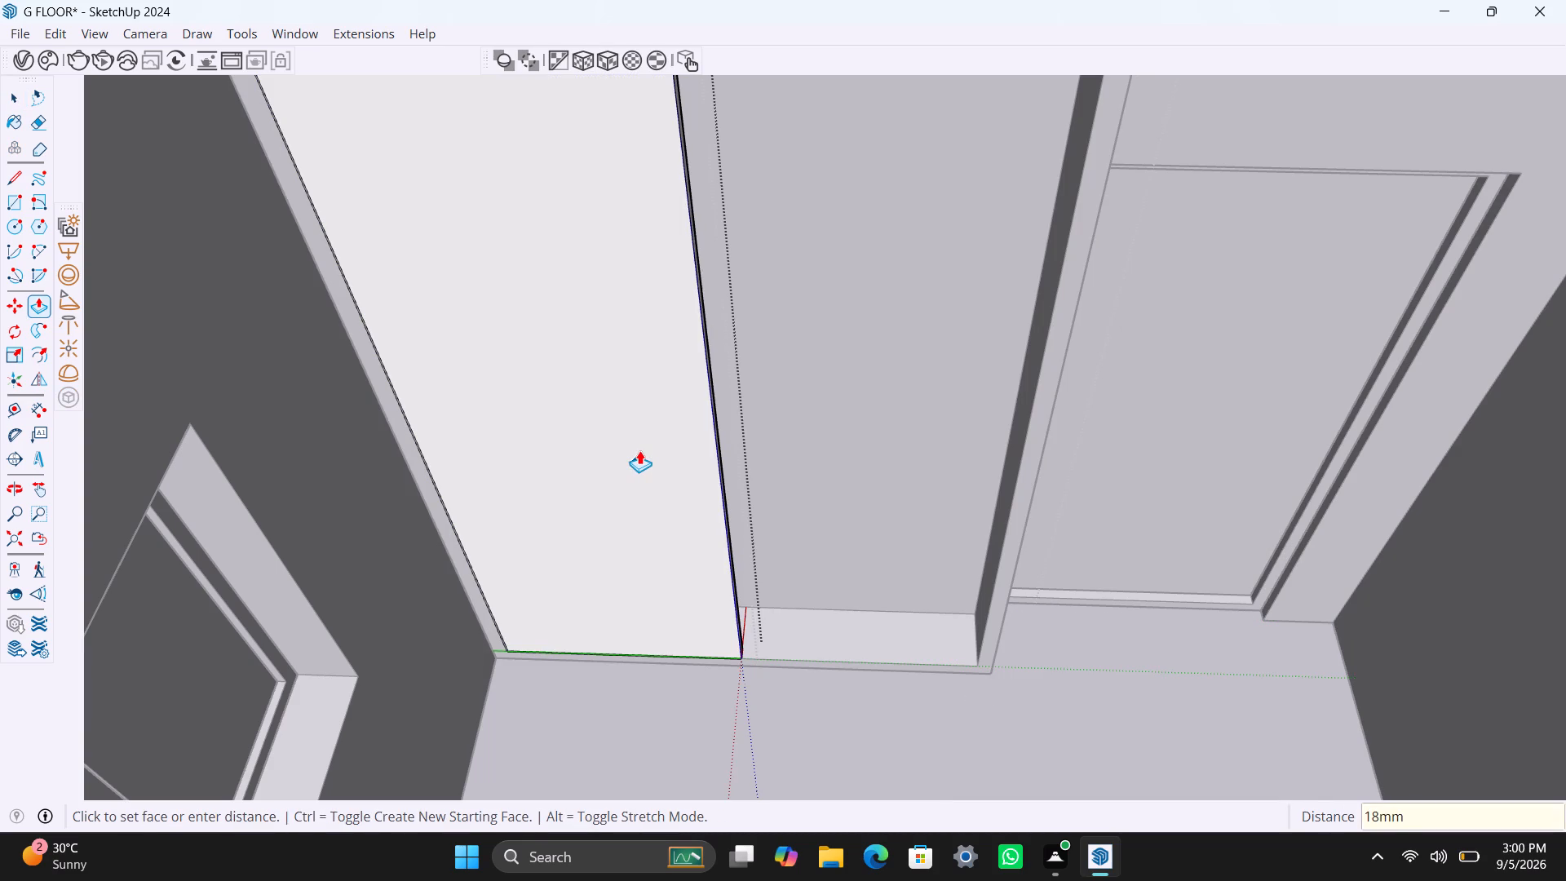
{"action": "key", "text": "Return"}
{"action": "key", "text": "space"}
{"action": "left_click", "coordinate": [1103, 637]}
Copy the wardrobe door panel across to fill the open half beside it, and leave the wardrobe group.
{"action": "scroll", "coordinate": [672, 652], "scroll_direction": "up", "scroll_amount": 3}
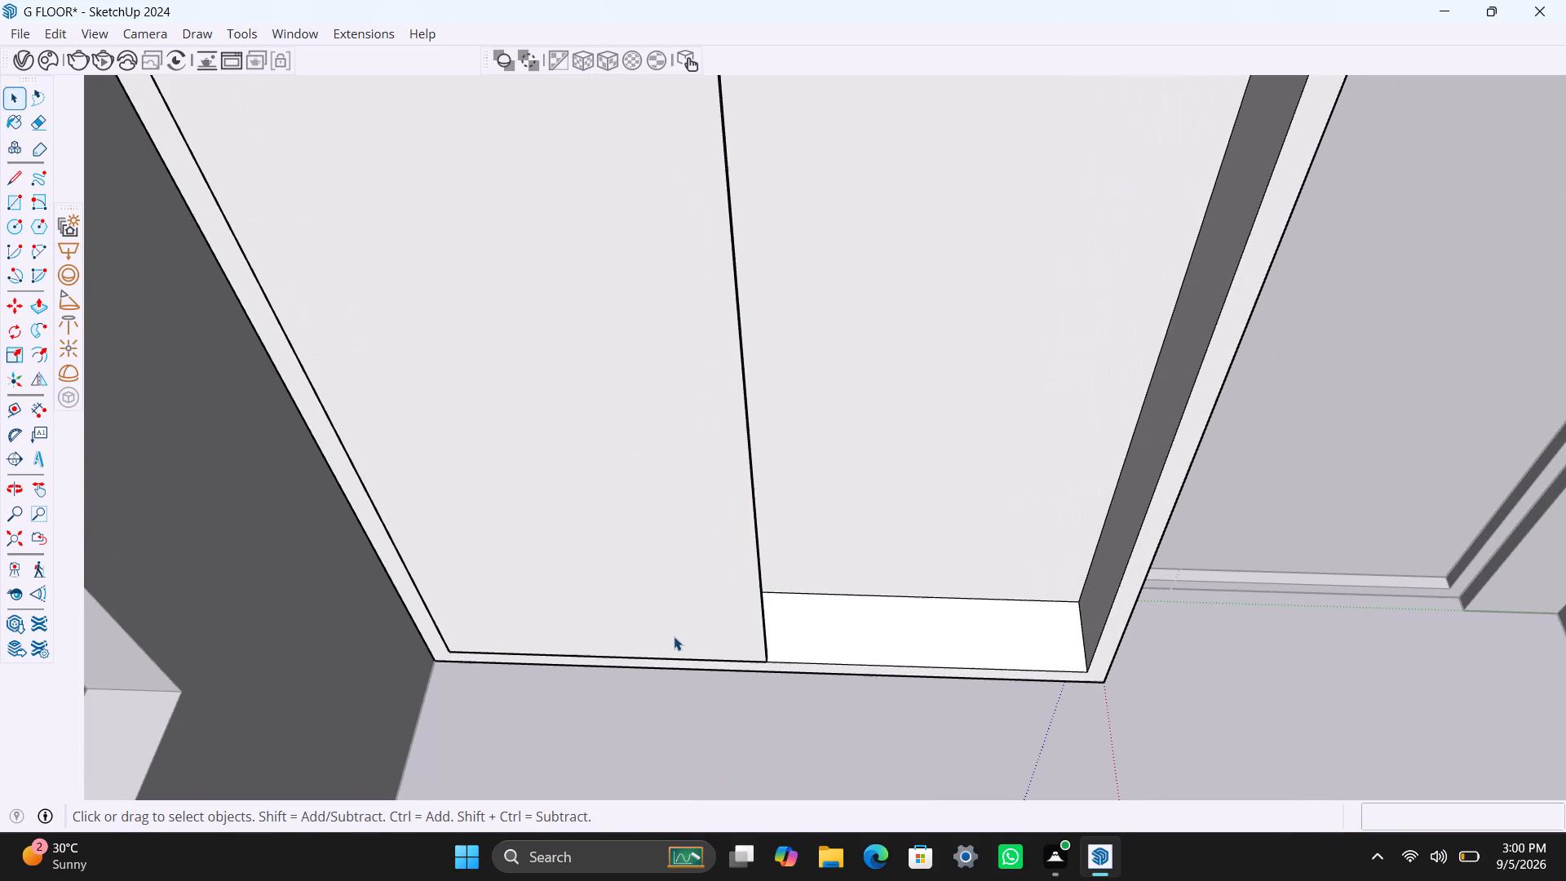
{"action": "left_click", "coordinate": [674, 636]}
{"action": "key", "text": "m"}
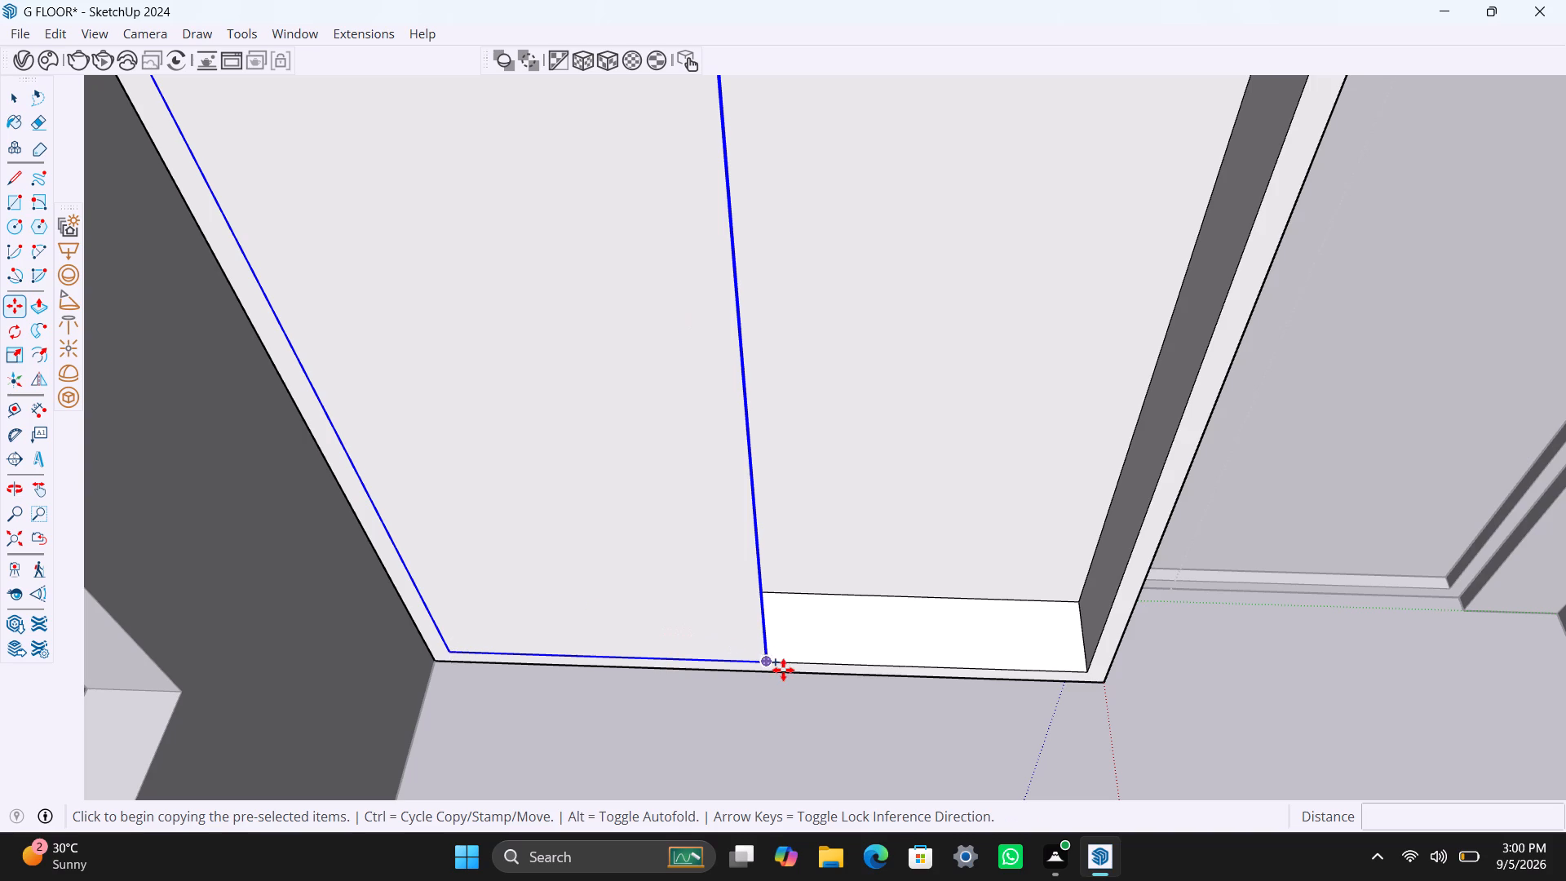
{"action": "left_click", "coordinate": [776, 666]}
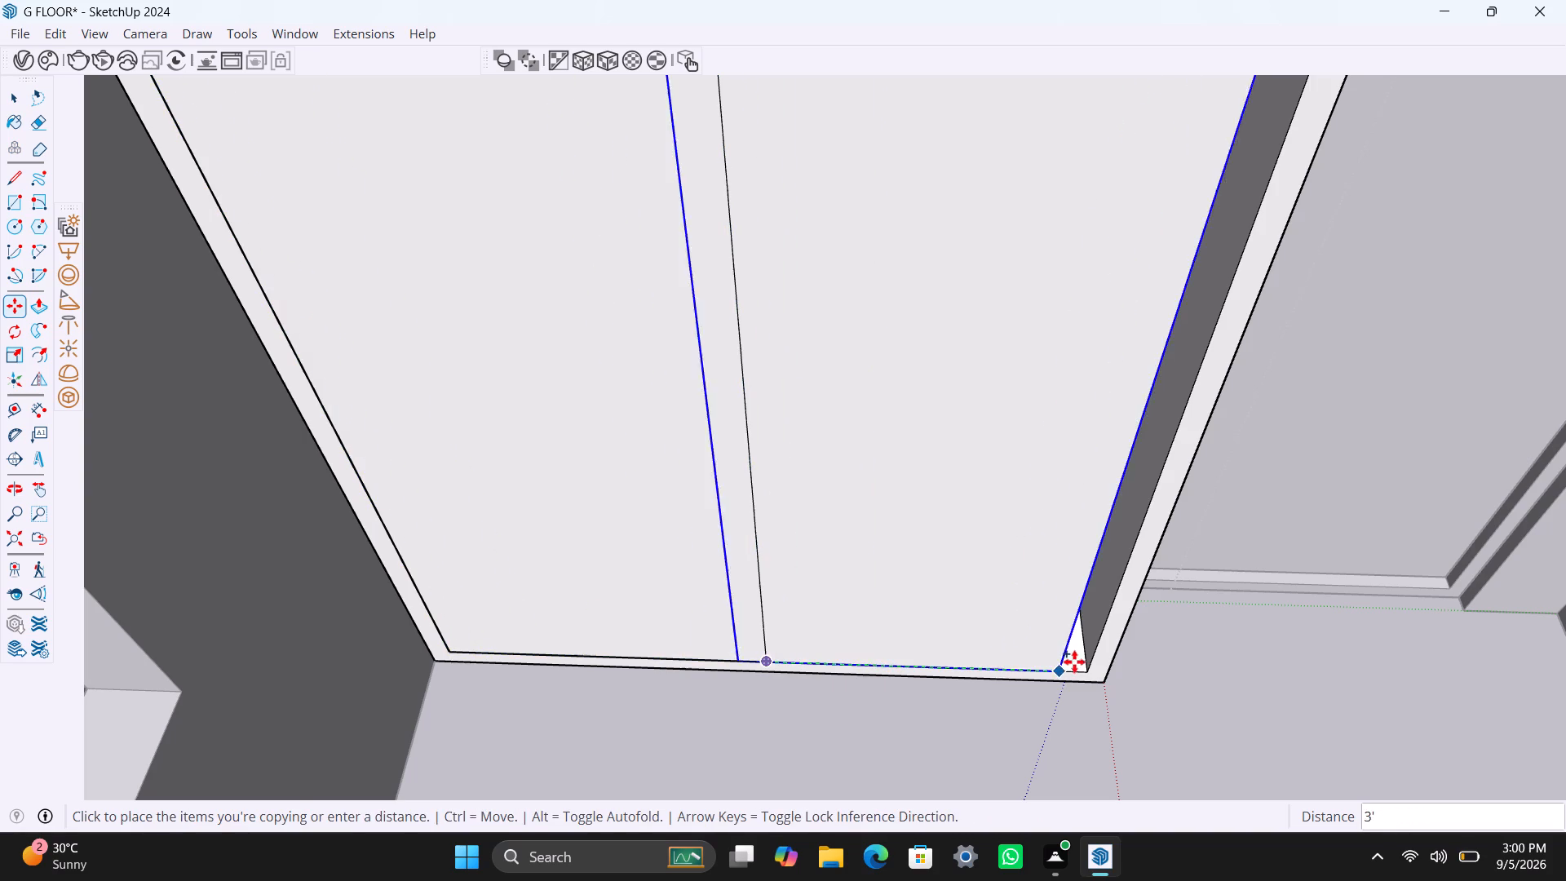
{"action": "left_click", "coordinate": [1095, 670]}
{"action": "key", "text": "space"}
{"action": "left_click", "coordinate": [1307, 677]}
{"action": "scroll", "coordinate": [937, 641], "scroll_direction": "down", "scroll_amount": 4}
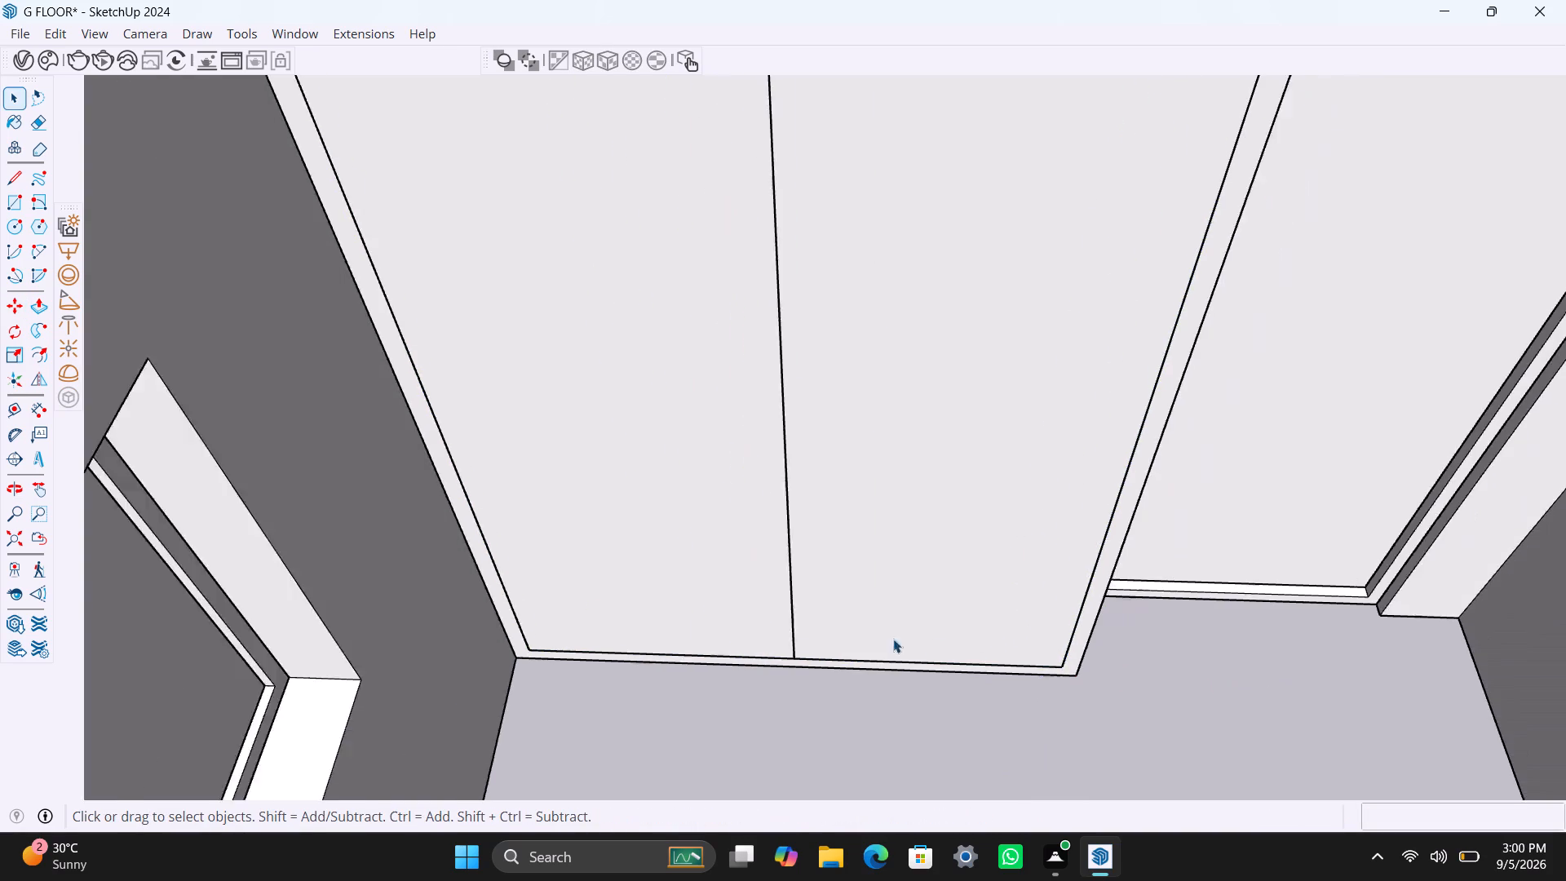
{"action": "scroll", "coordinate": [893, 639], "scroll_direction": "down", "scroll_amount": 14}
{"action": "middle_click_drag", "start_coordinate": [926, 603], "coordinate": [677, 535]}
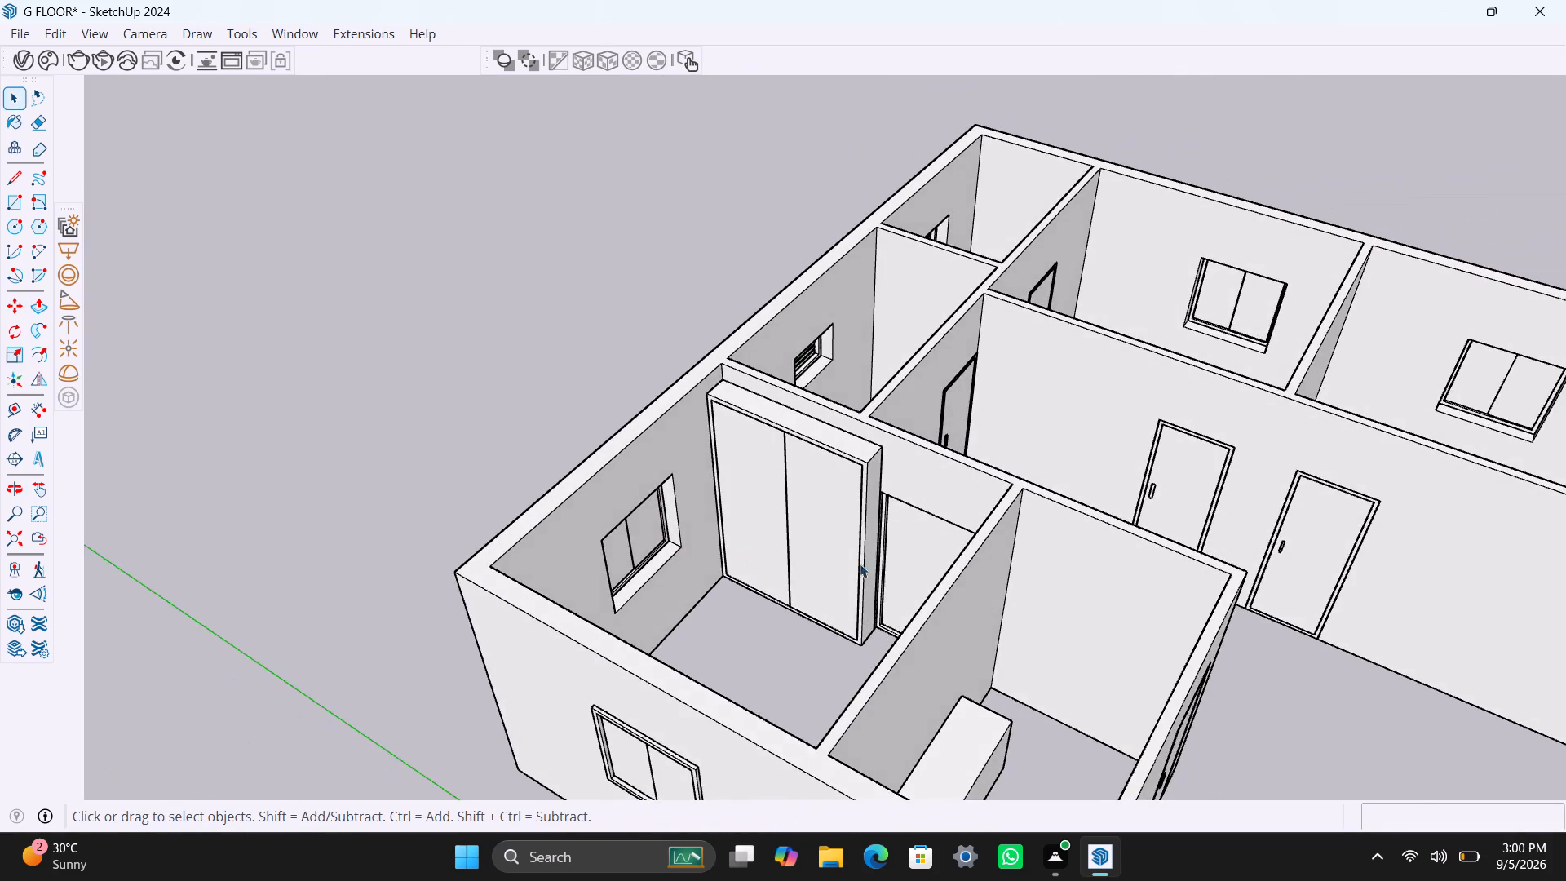
Scale the wardrobe group's height down to a factor of 0.88, keeping its base on the floor.
{"action": "scroll", "coordinate": [803, 543], "scroll_direction": "up", "scroll_amount": 3}
{"action": "scroll", "coordinate": [817, 609], "scroll_direction": "down", "scroll_amount": 4}
{"action": "scroll", "coordinate": [821, 551], "scroll_direction": "up", "scroll_amount": 3}
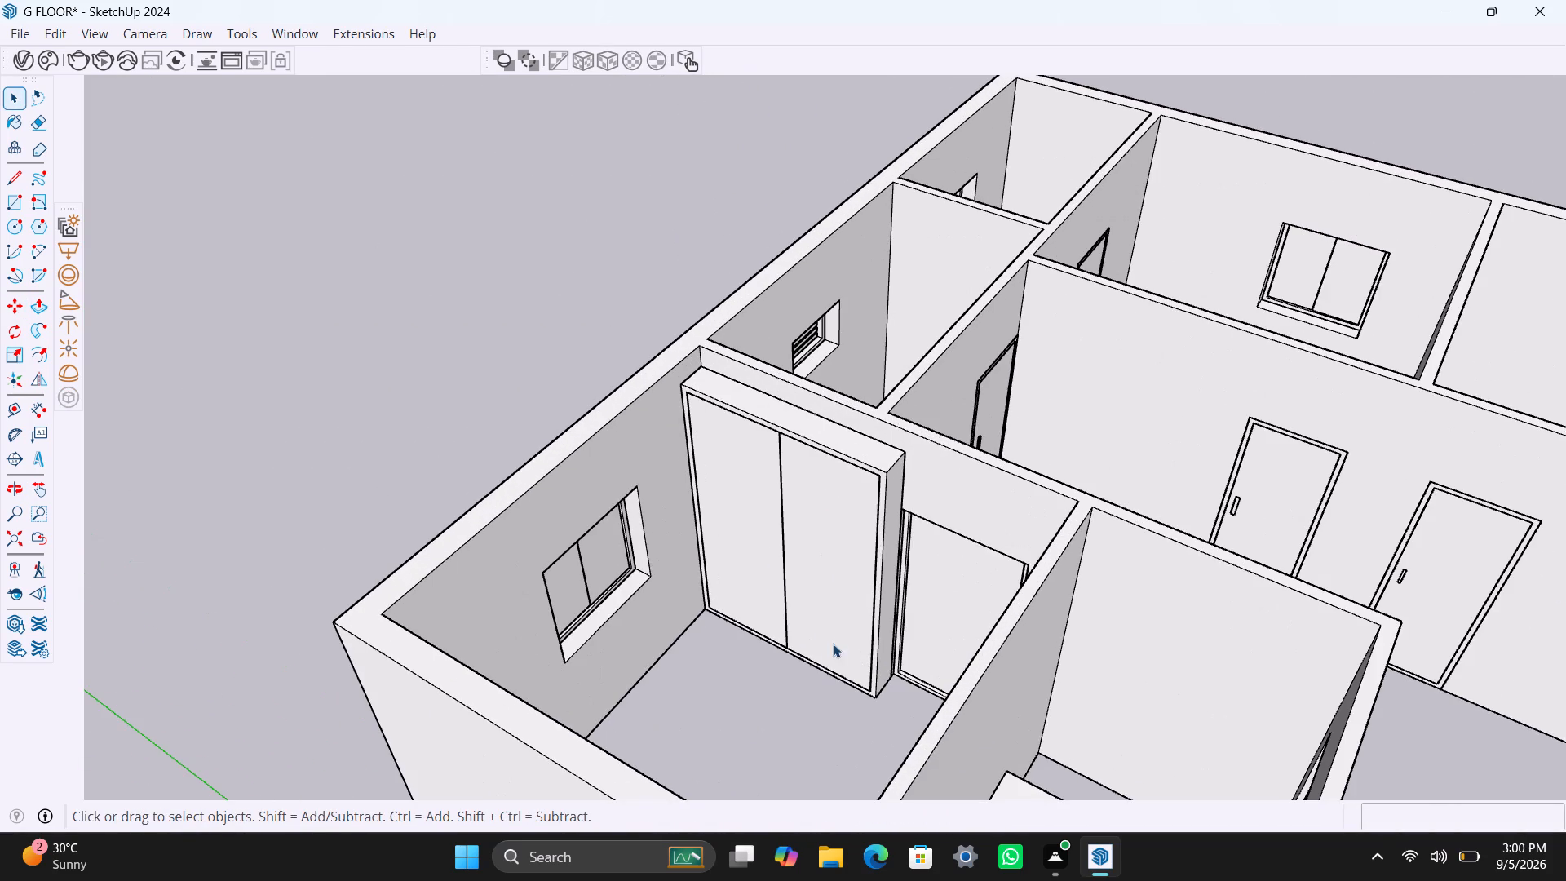
{"action": "middle_click_drag", "start_coordinate": [865, 676], "coordinate": [771, 701]}
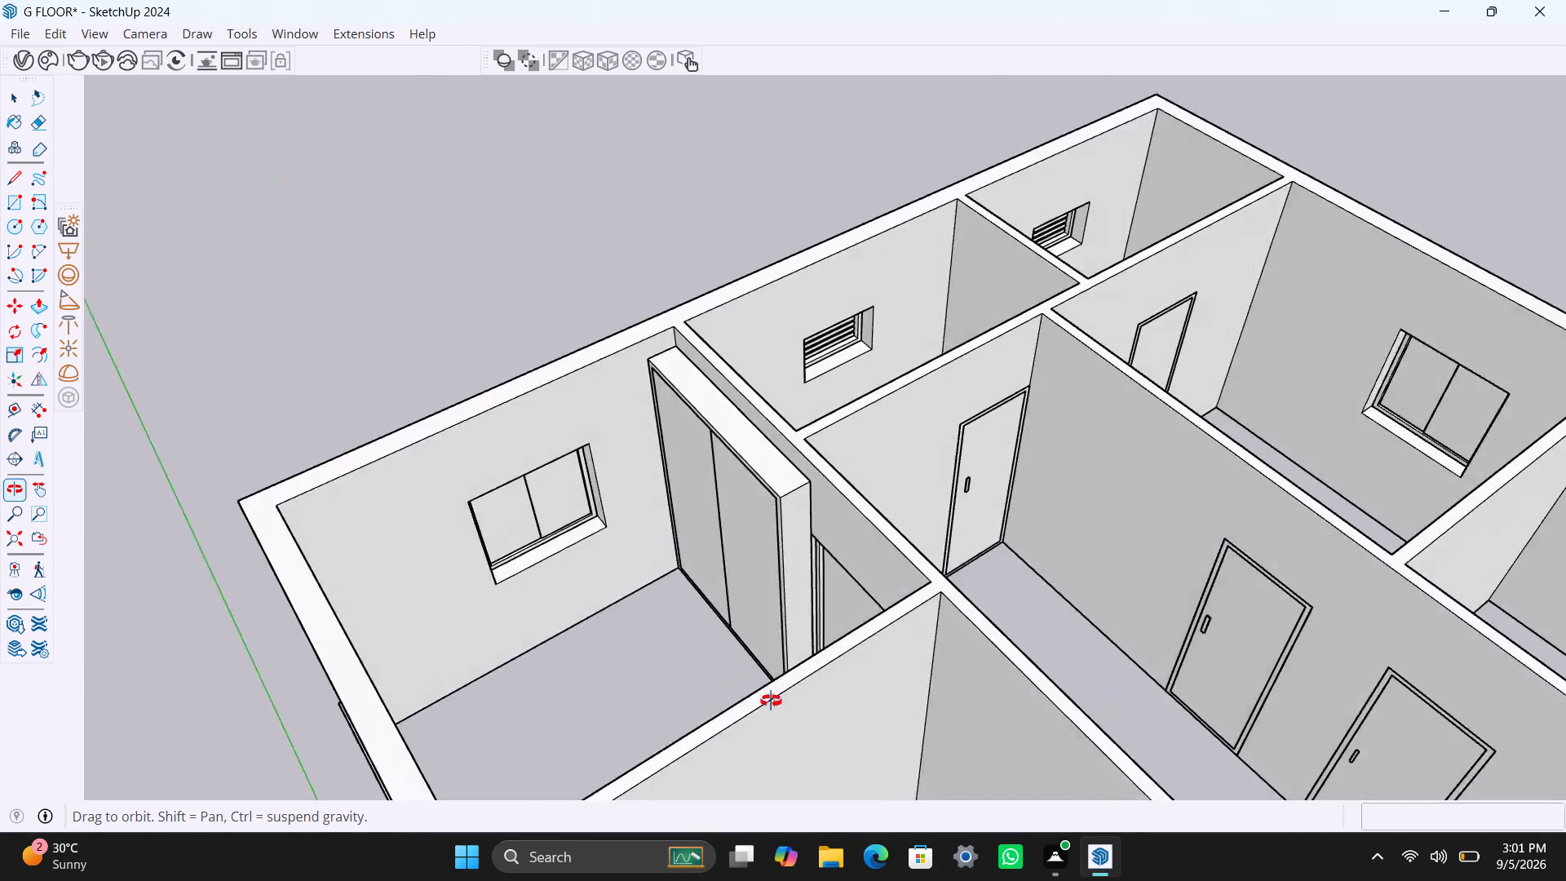
{"action": "middle_click_drag", "start_coordinate": [771, 701], "coordinate": [1063, 665]}
{"action": "scroll", "coordinate": [810, 466], "scroll_direction": "up", "scroll_amount": 2}
{"action": "left_click", "coordinate": [891, 390]}
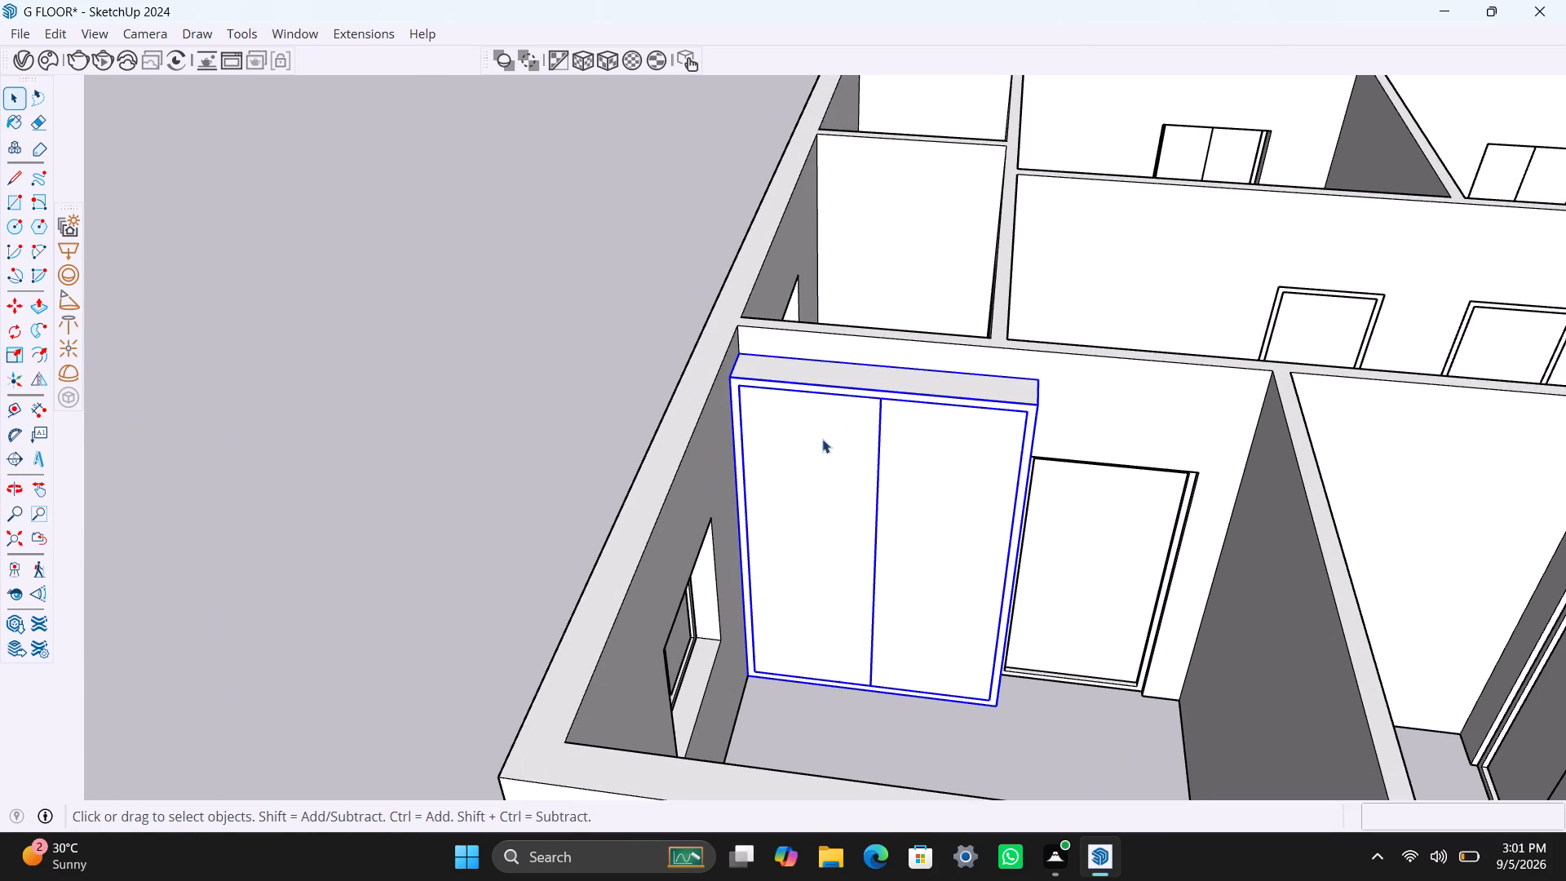
{"action": "key", "text": "s"}
{"action": "left_click", "coordinate": [882, 379]}
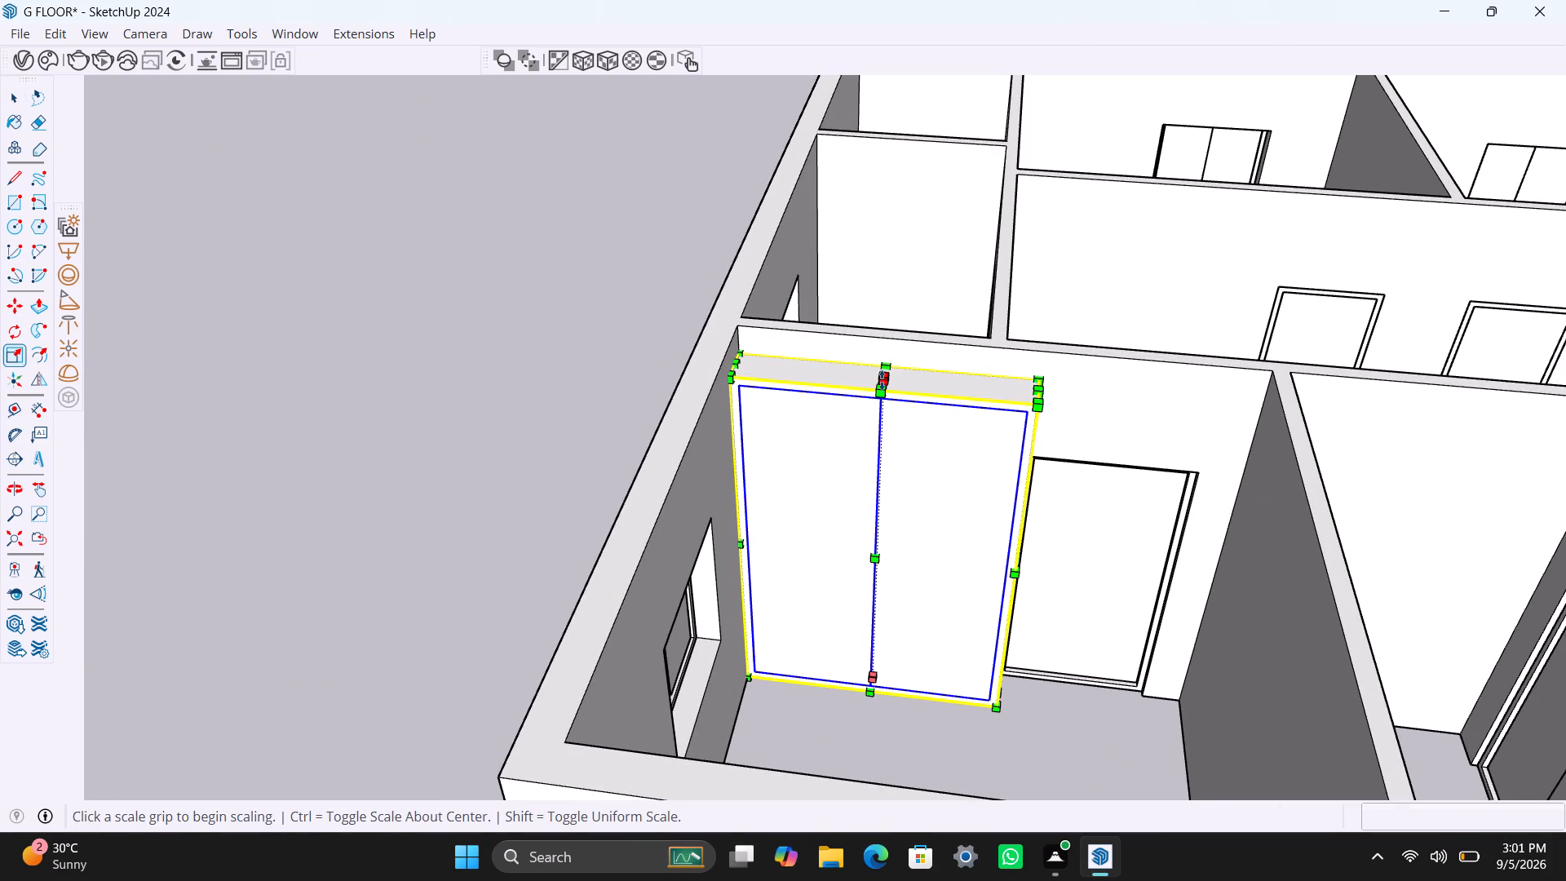
{"action": "left_click", "coordinate": [1069, 456]}
{"action": "key", "text": "space"}
{"action": "left_click", "coordinate": [515, 428]}
Draw a rectangle covering the wardrobe's whole top surface, from the back wall corner to the opposite front corner.
{"action": "scroll", "coordinate": [877, 439], "scroll_direction": "up", "scroll_amount": 4}
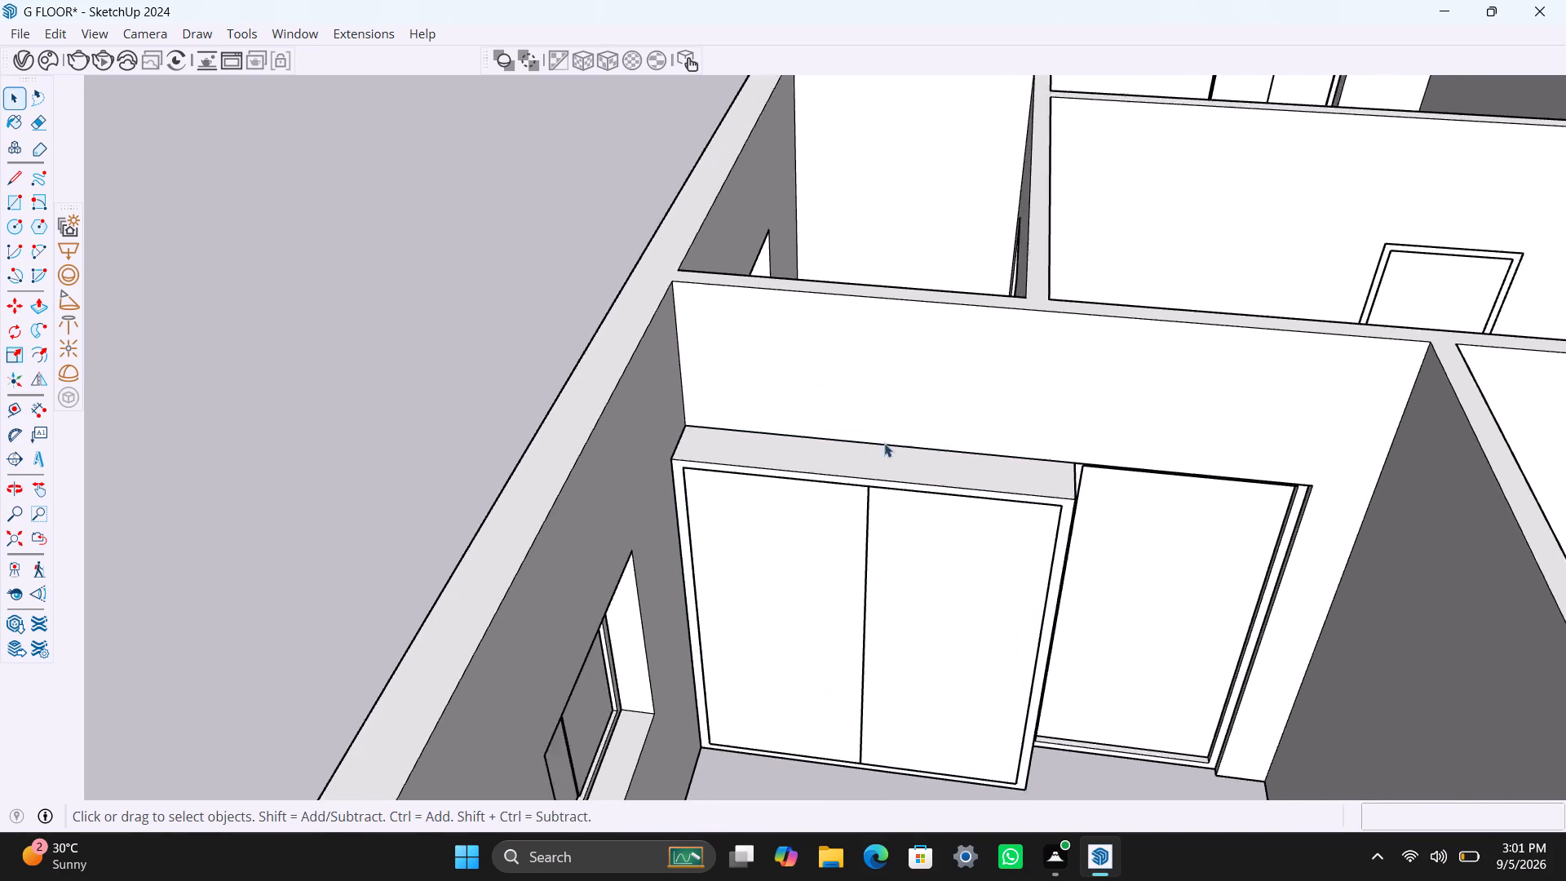
{"action": "middle_click_drag", "start_coordinate": [855, 474], "coordinate": [874, 561]}
{"action": "scroll", "coordinate": [779, 534], "scroll_direction": "up", "scroll_amount": 3}
{"action": "middle_click", "coordinate": [825, 558]}
{"action": "key", "text": "r"}
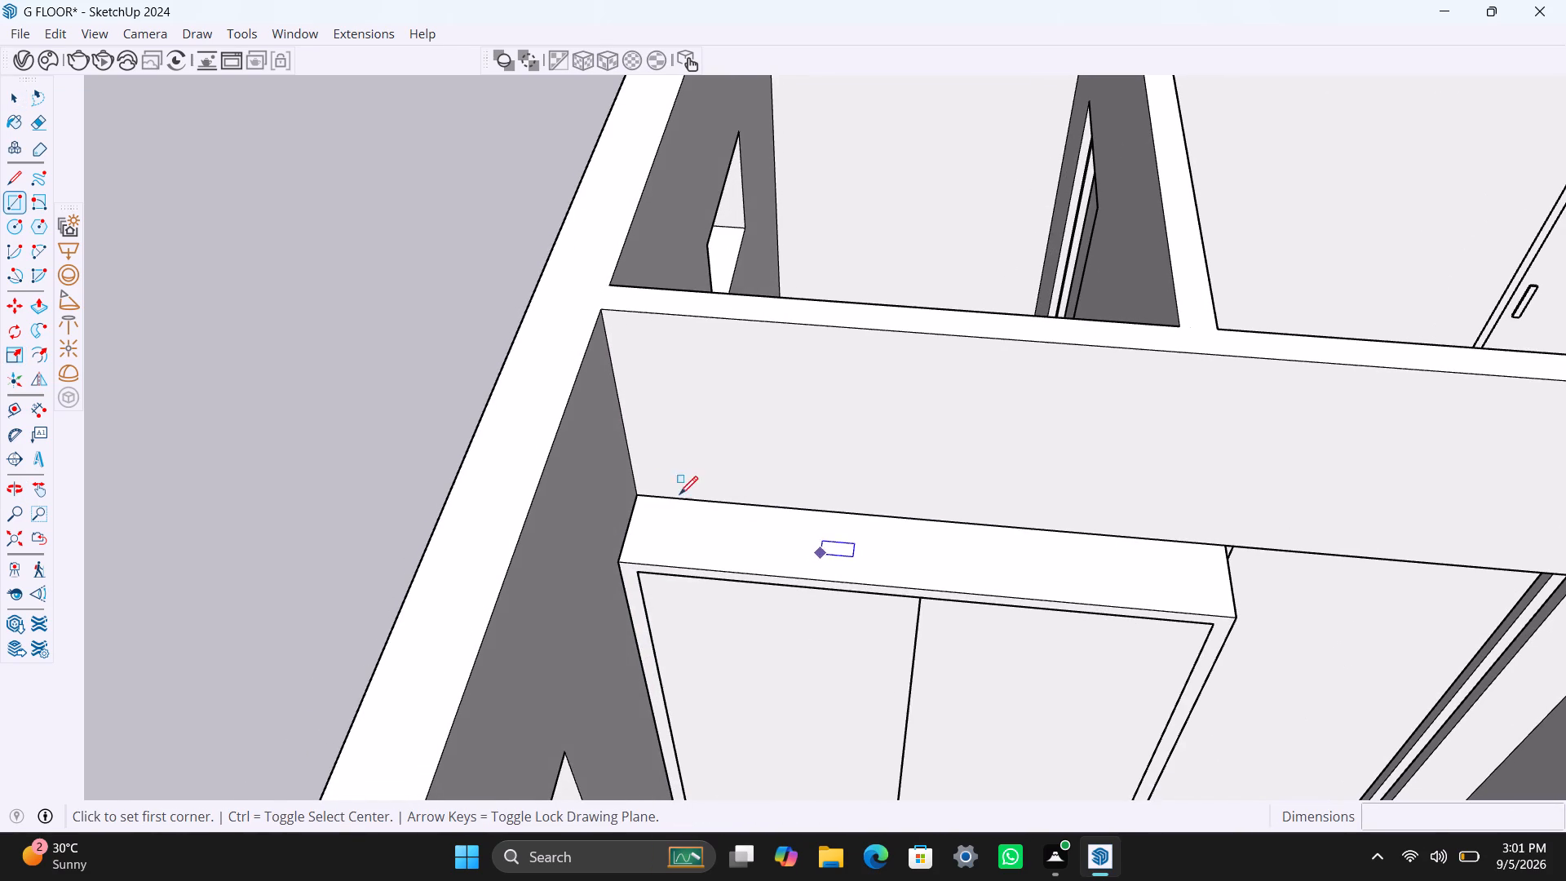
{"action": "left_click", "coordinate": [644, 494]}
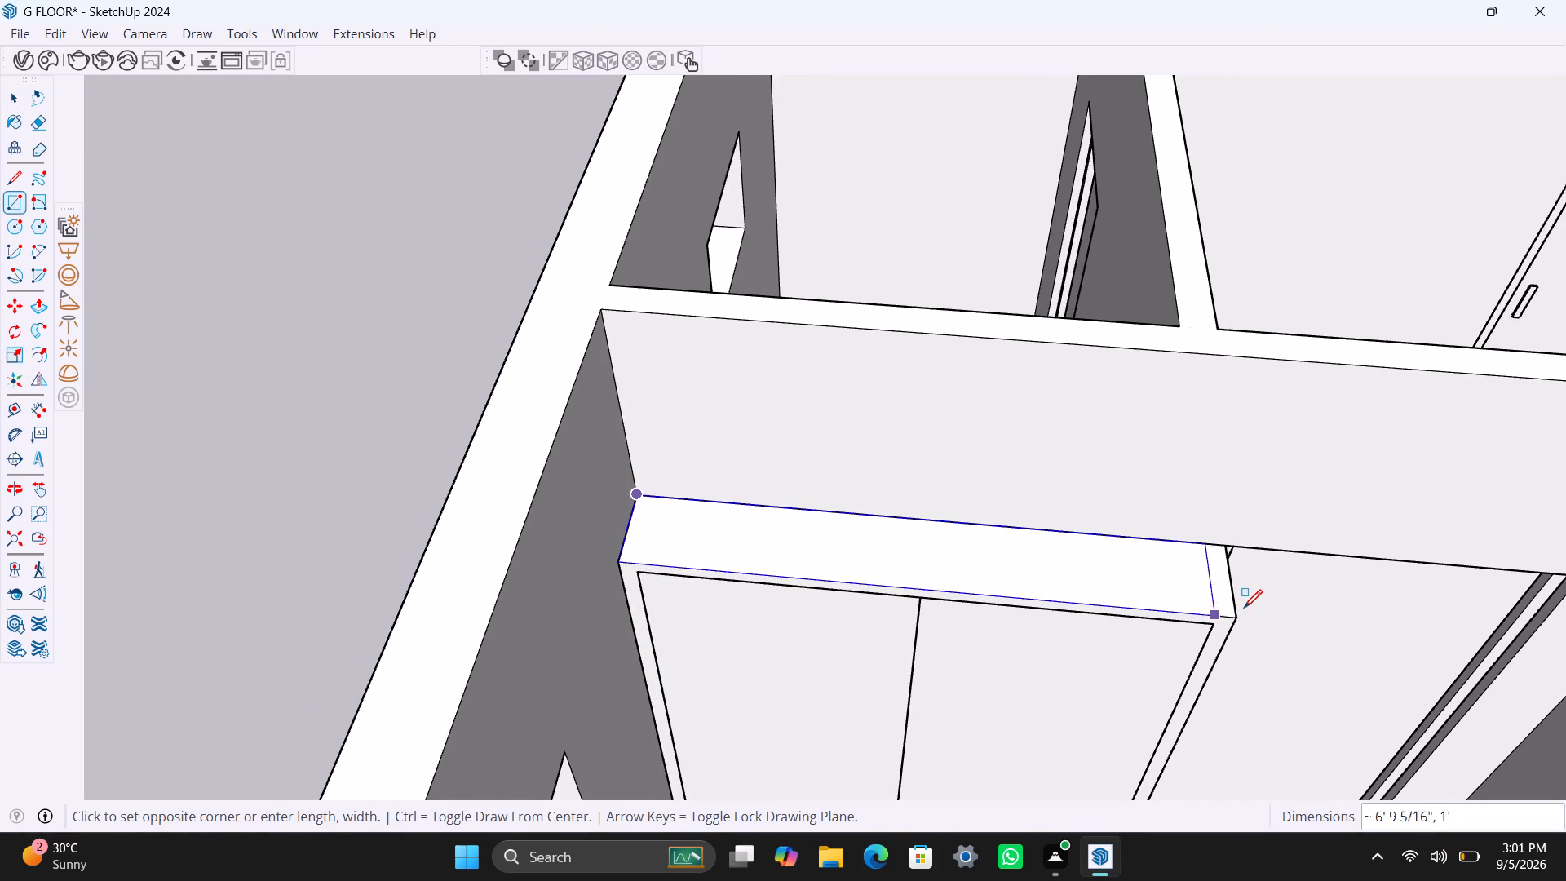
{"action": "left_click", "coordinate": [1239, 613]}
{"action": "key", "text": "space"}
Make a group from the rectangle on top of the wardrobe.
{"action": "double_click", "coordinate": [1126, 576]}
{"action": "right_click", "coordinate": [1124, 578]}
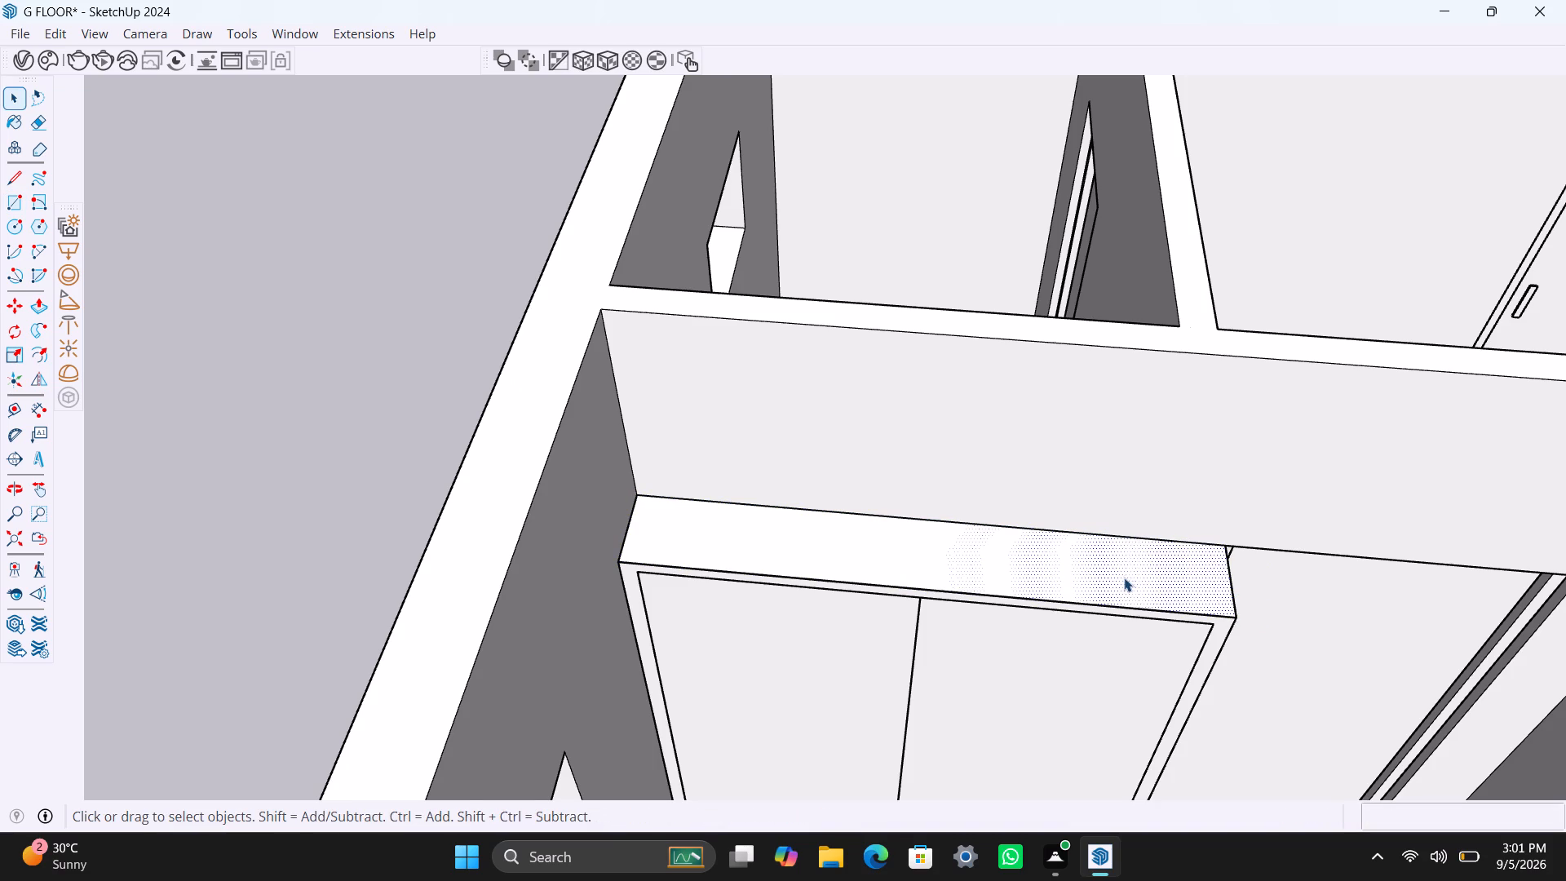
{"action": "triple_click", "coordinate": [977, 546]}
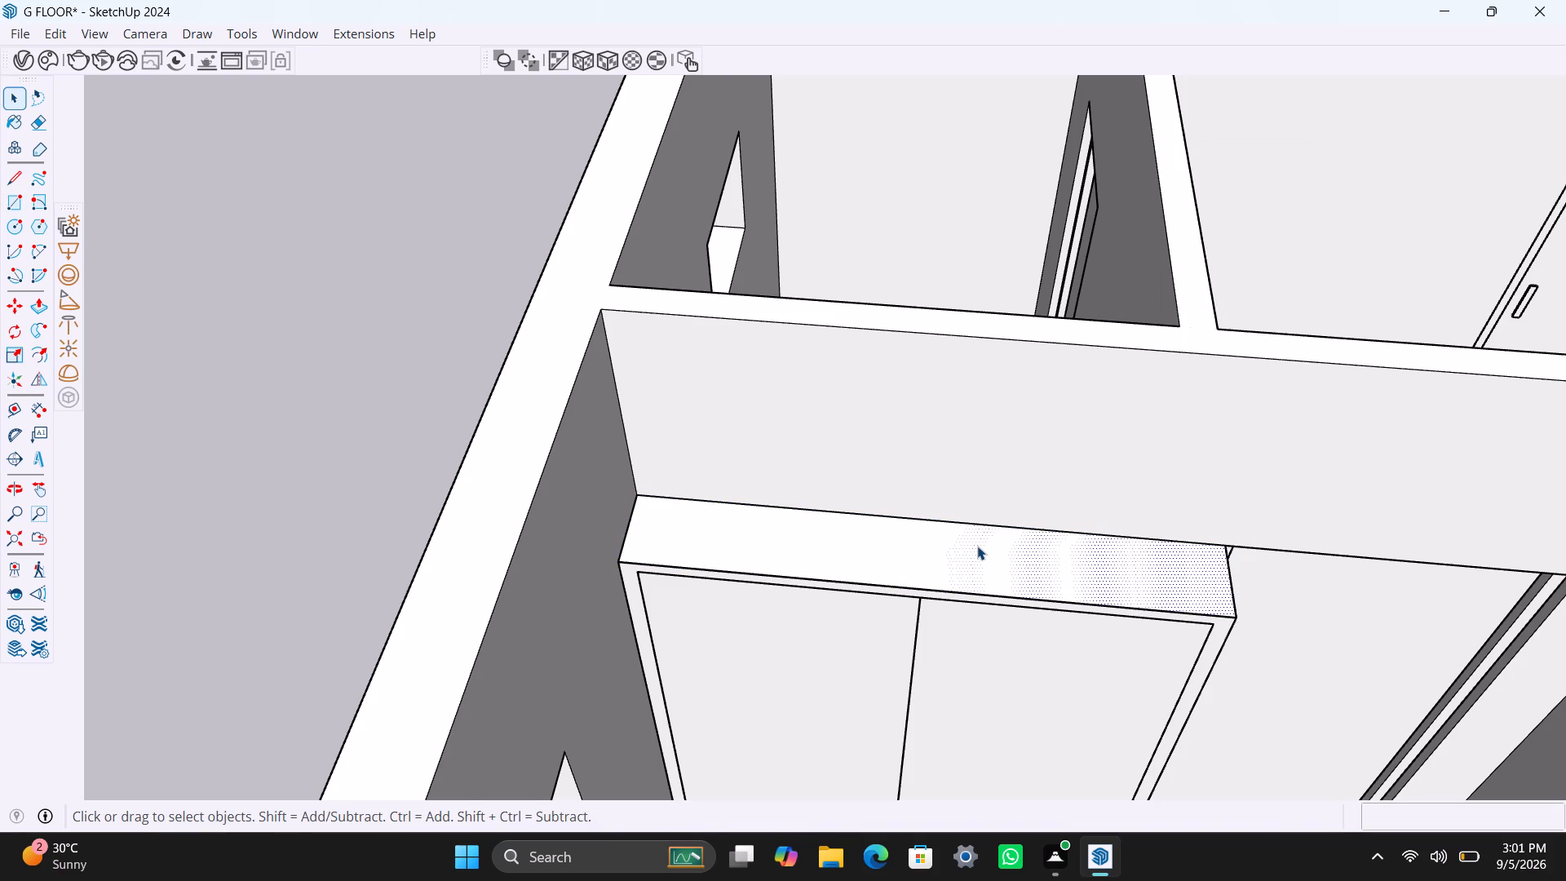
{"action": "right_click", "coordinate": [977, 546]}
{"action": "left_click", "coordinate": [1044, 278]}
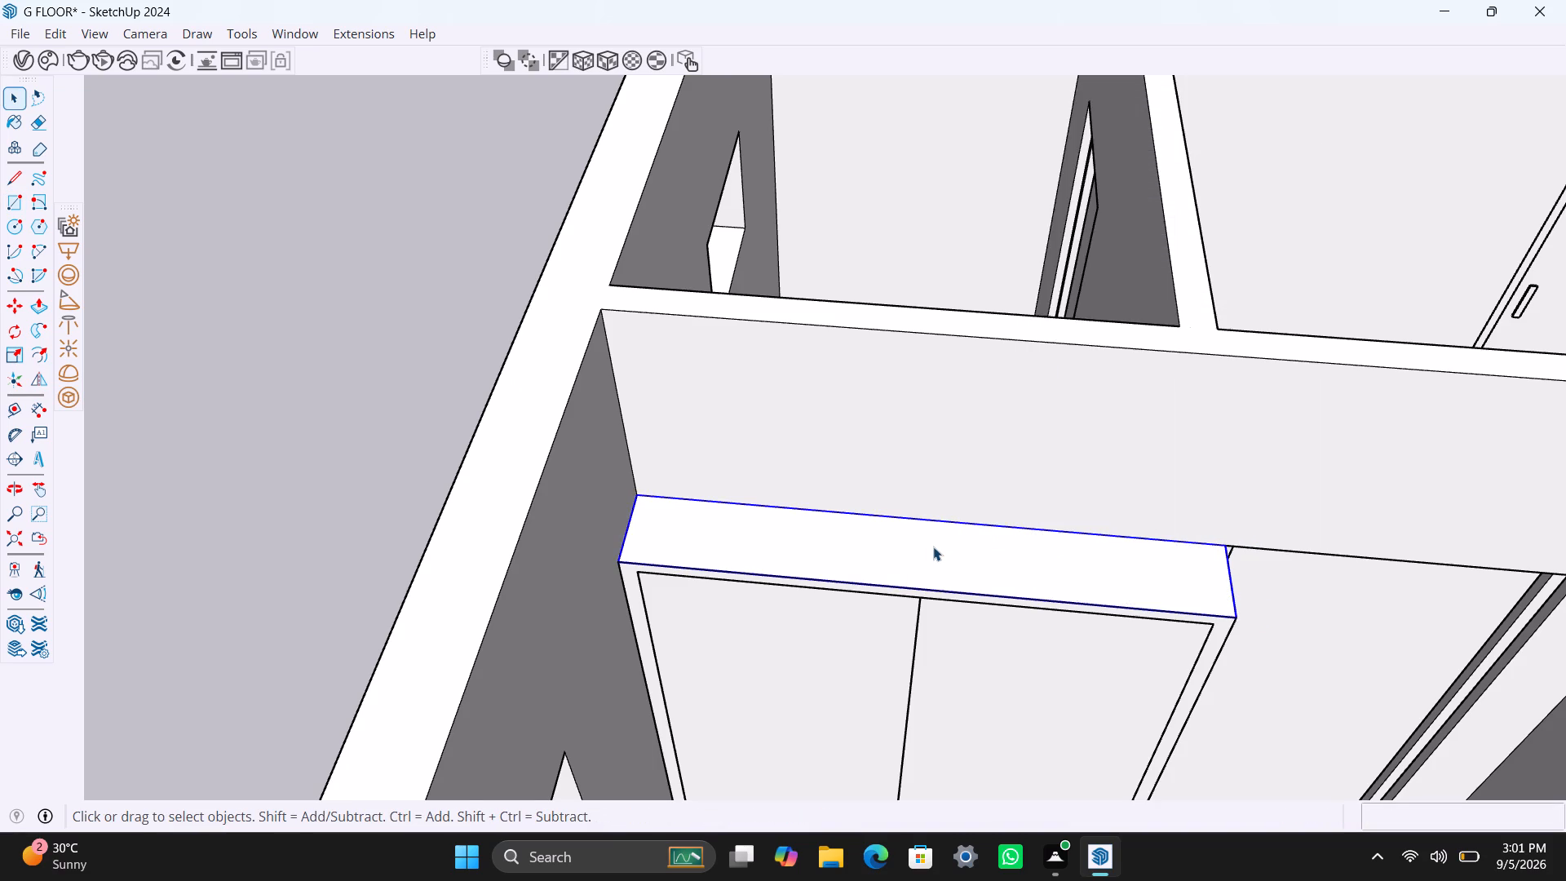
Inside the new group, Push/Pull the rectangle up 3' to form an overhead cabinet above the wardrobe.
{"action": "triple_click", "coordinate": [933, 547]}
{"action": "left_click", "coordinate": [940, 558]}
{"action": "left_click", "coordinate": [941, 557]}
{"action": "key", "text": "p"}
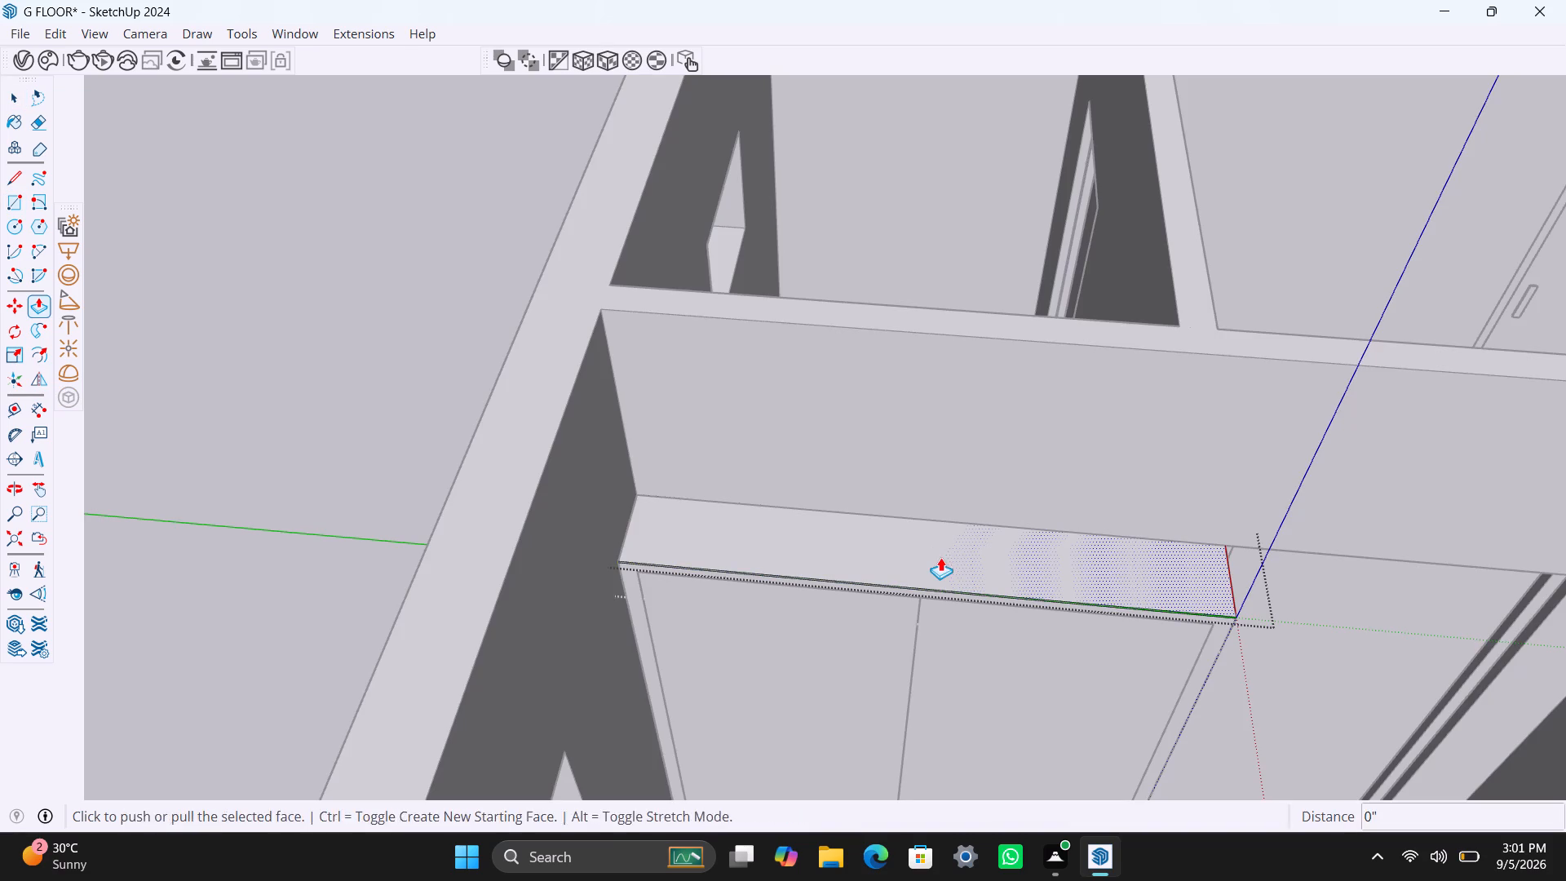
{"action": "left_click", "coordinate": [940, 557]}
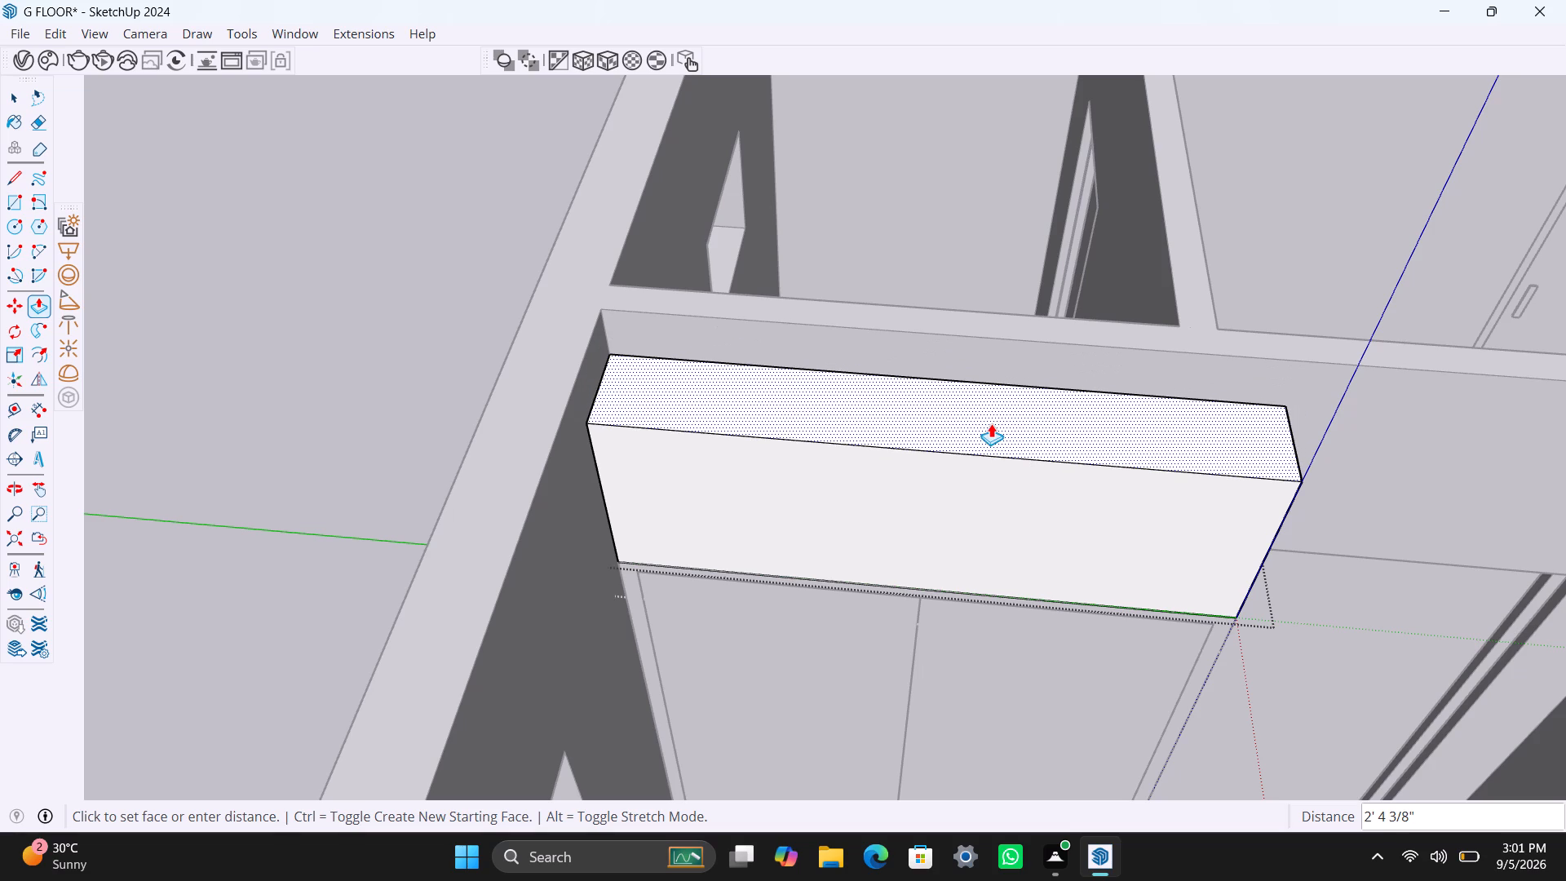
{"action": "type", "text": "3'"}
{"action": "key", "text": "Return"}
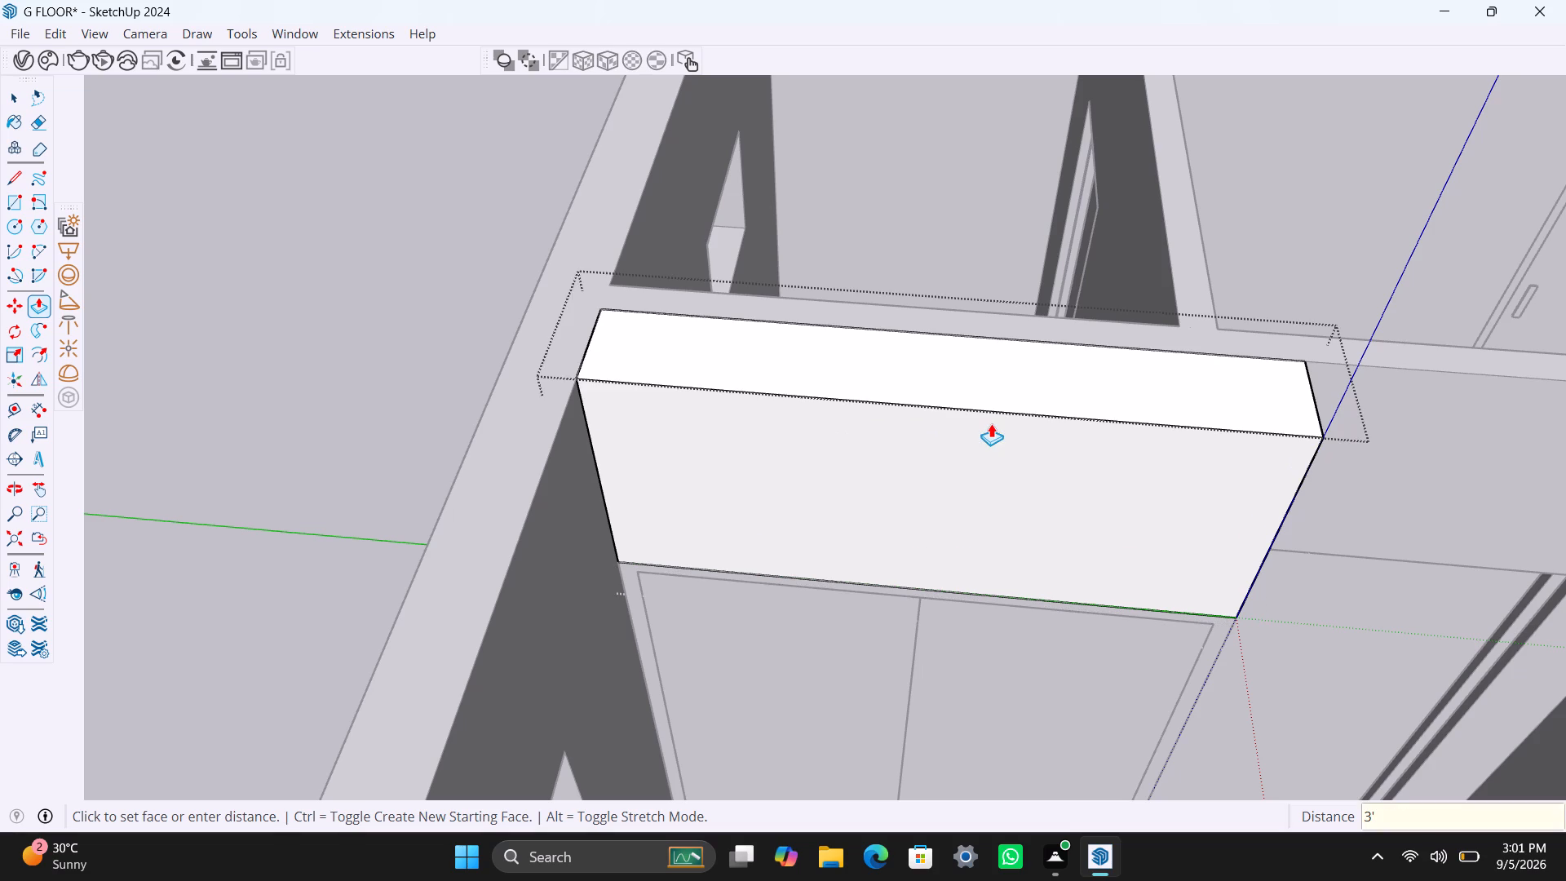
{"action": "key", "text": "space"}
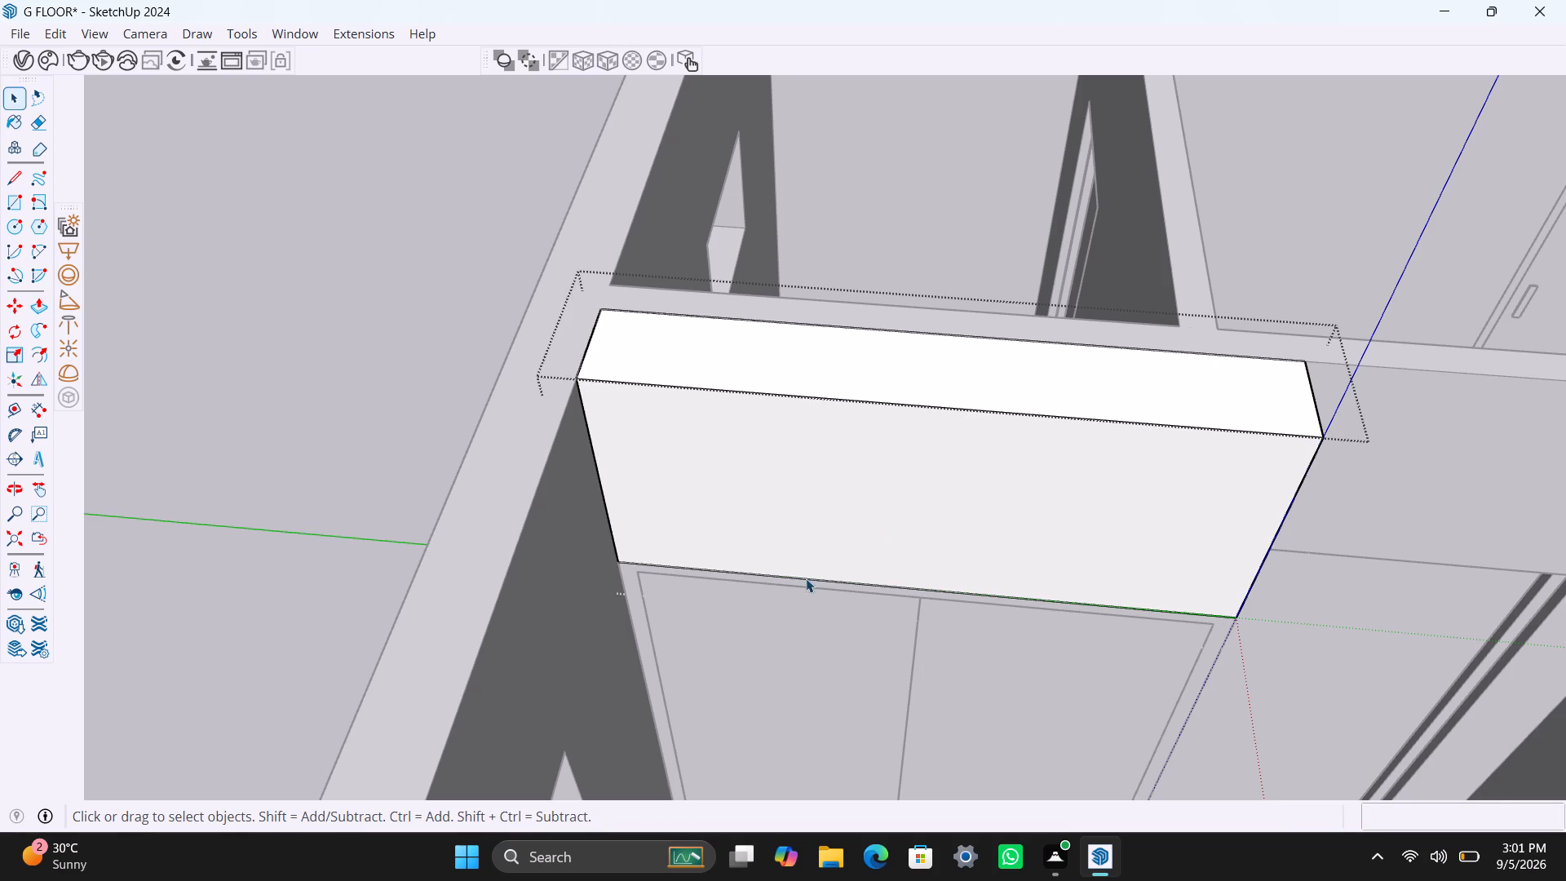
Offset the outline of the overhead cabinet's front face inward by 2.5 mm.
{"action": "scroll", "coordinate": [671, 432], "scroll_direction": "up", "scroll_amount": 2}
{"action": "left_click", "coordinate": [620, 445]}
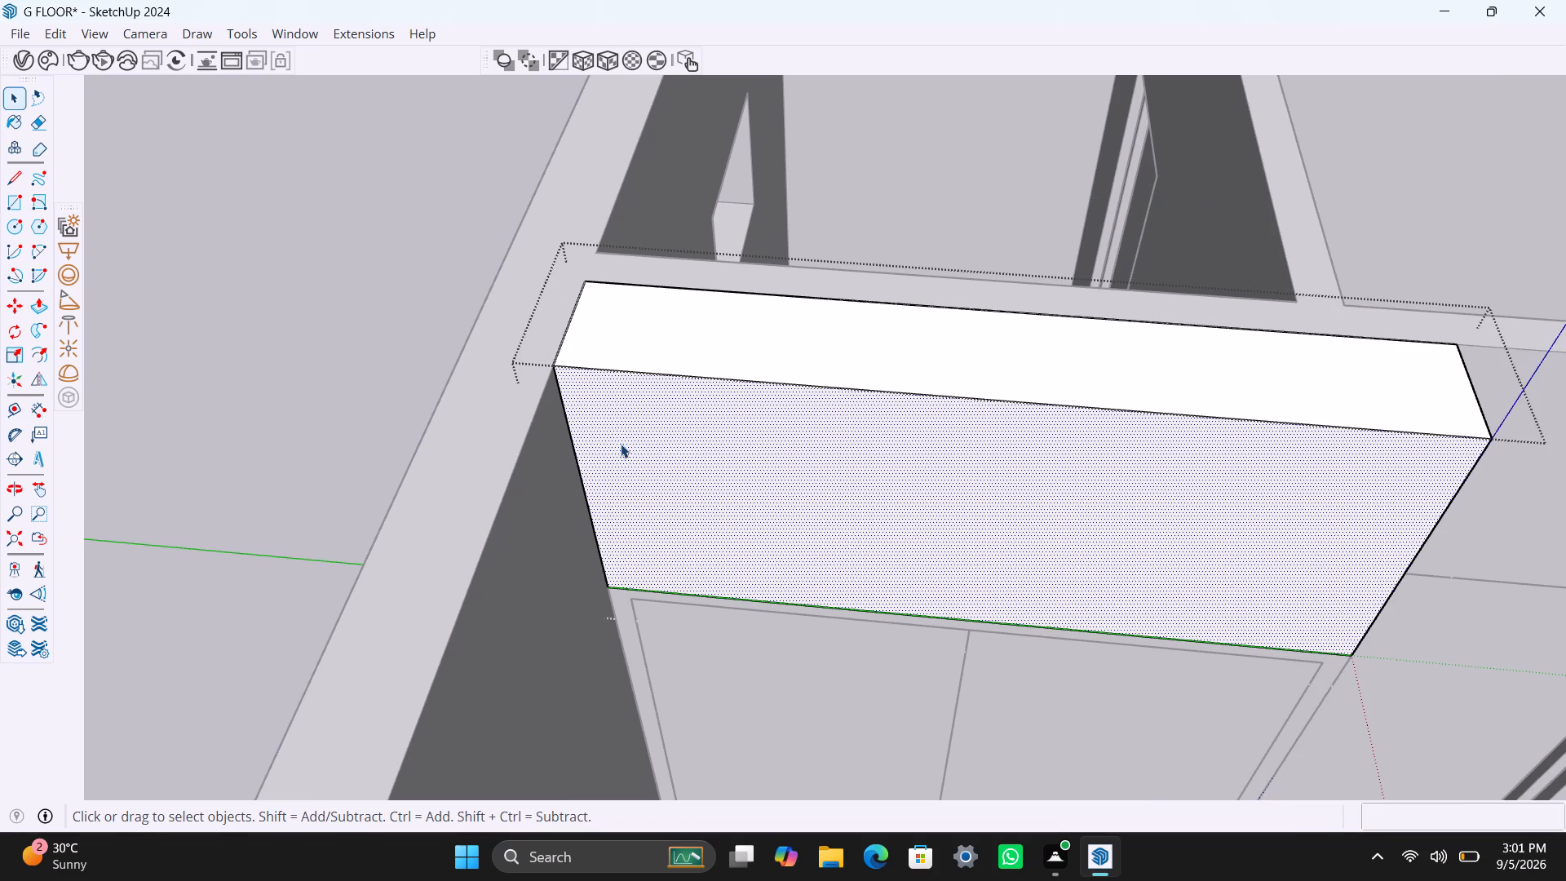
{"action": "key", "text": "f"}
{"action": "left_click", "coordinate": [591, 394]}
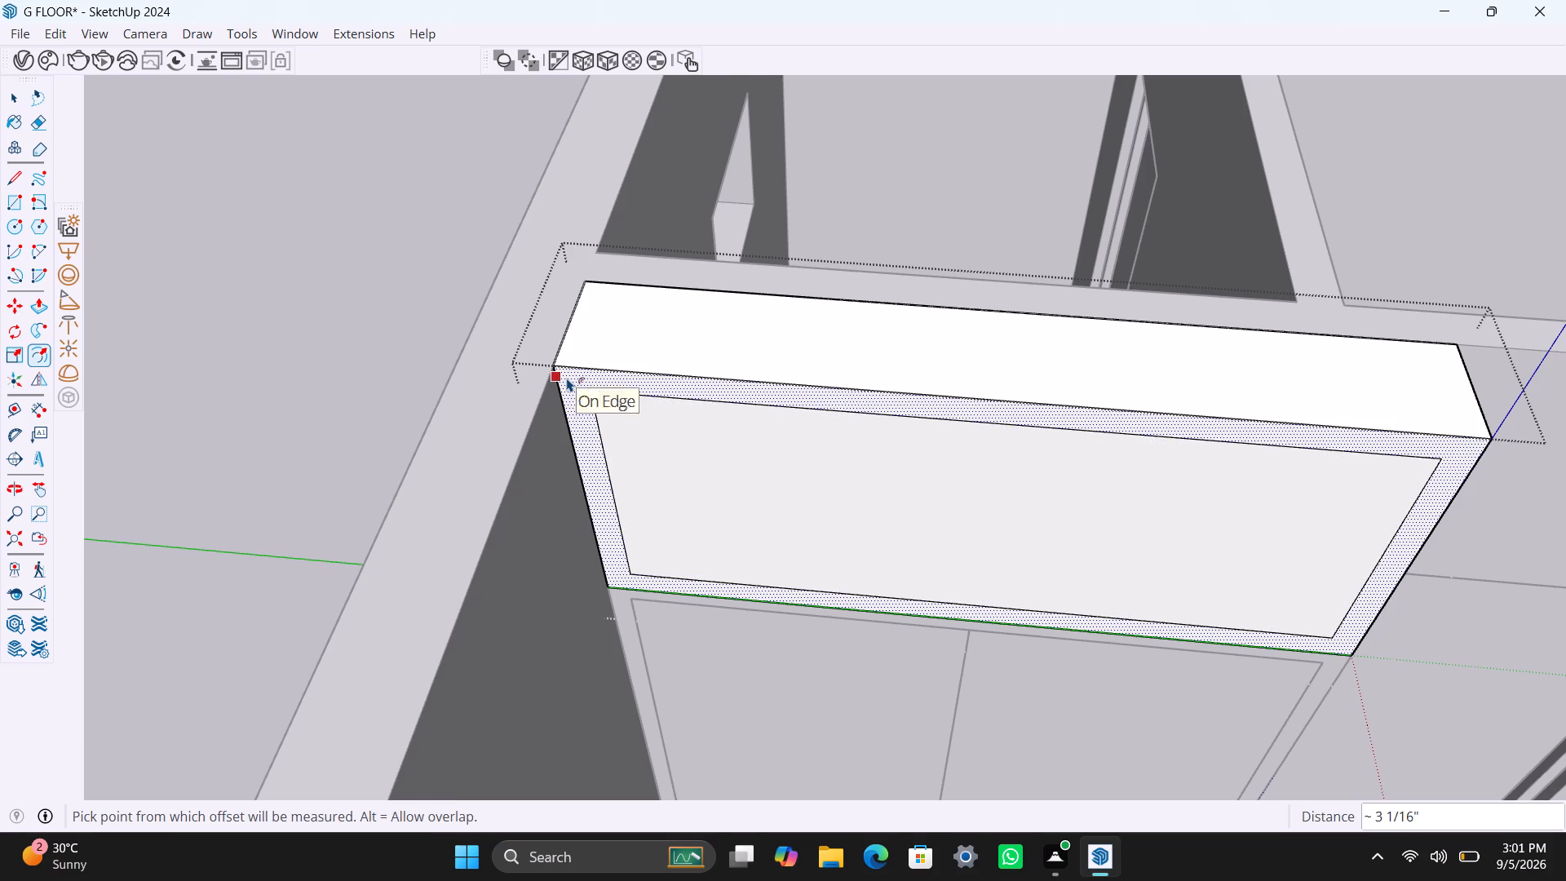
{"action": "type", "text": "2.5mm"}
{"action": "key", "text": "Return"}
Offset the inner front face of the overhead cabinet inward by a further 18 mm for the frame.
{"action": "left_click", "coordinate": [626, 423]}
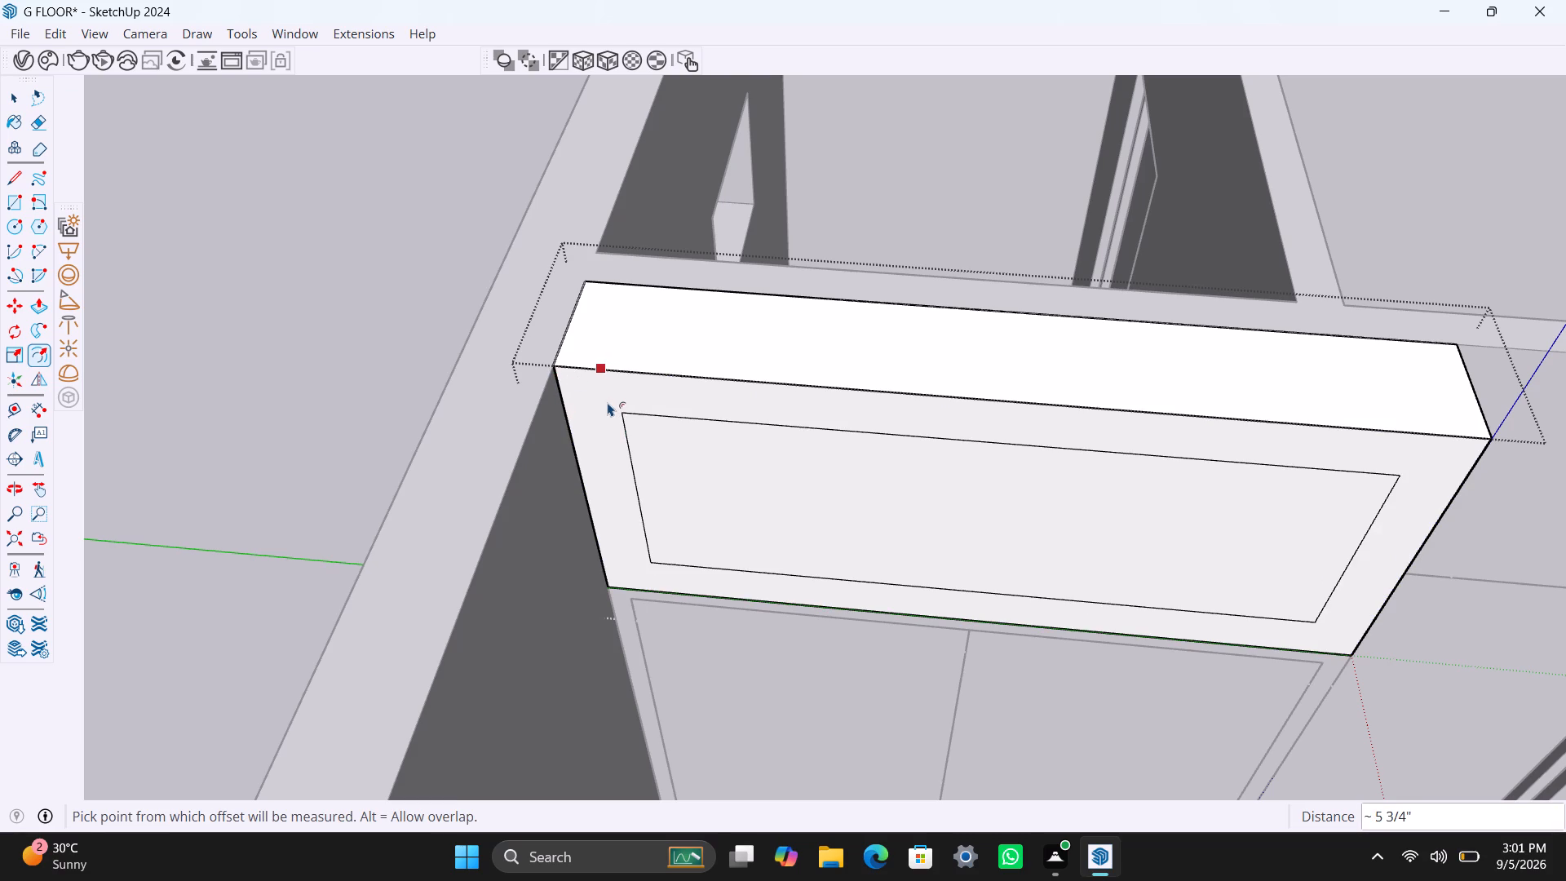
{"action": "type", "text": "18mm"}
{"action": "key", "text": "Return"}
{"action": "key", "text": "space"}
Delete the narrow 2.5 mm strip face around the outer edge of the overhead cabinet's front.
{"action": "scroll", "coordinate": [746, 520], "scroll_direction": "down", "scroll_amount": 5}
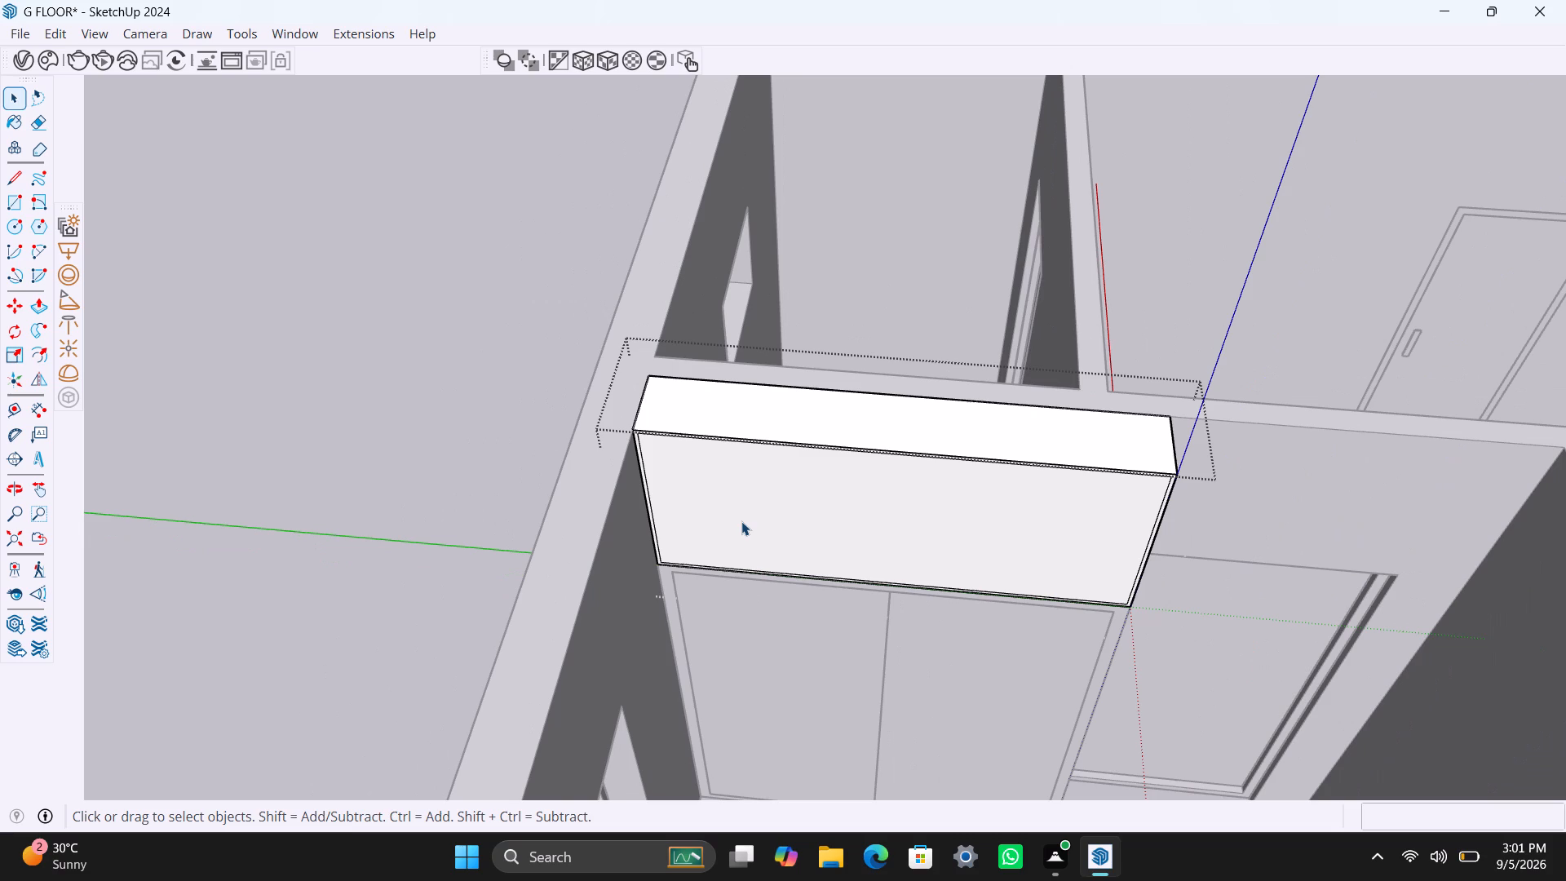
{"action": "scroll", "coordinate": [680, 527], "scroll_direction": "up", "scroll_amount": 14}
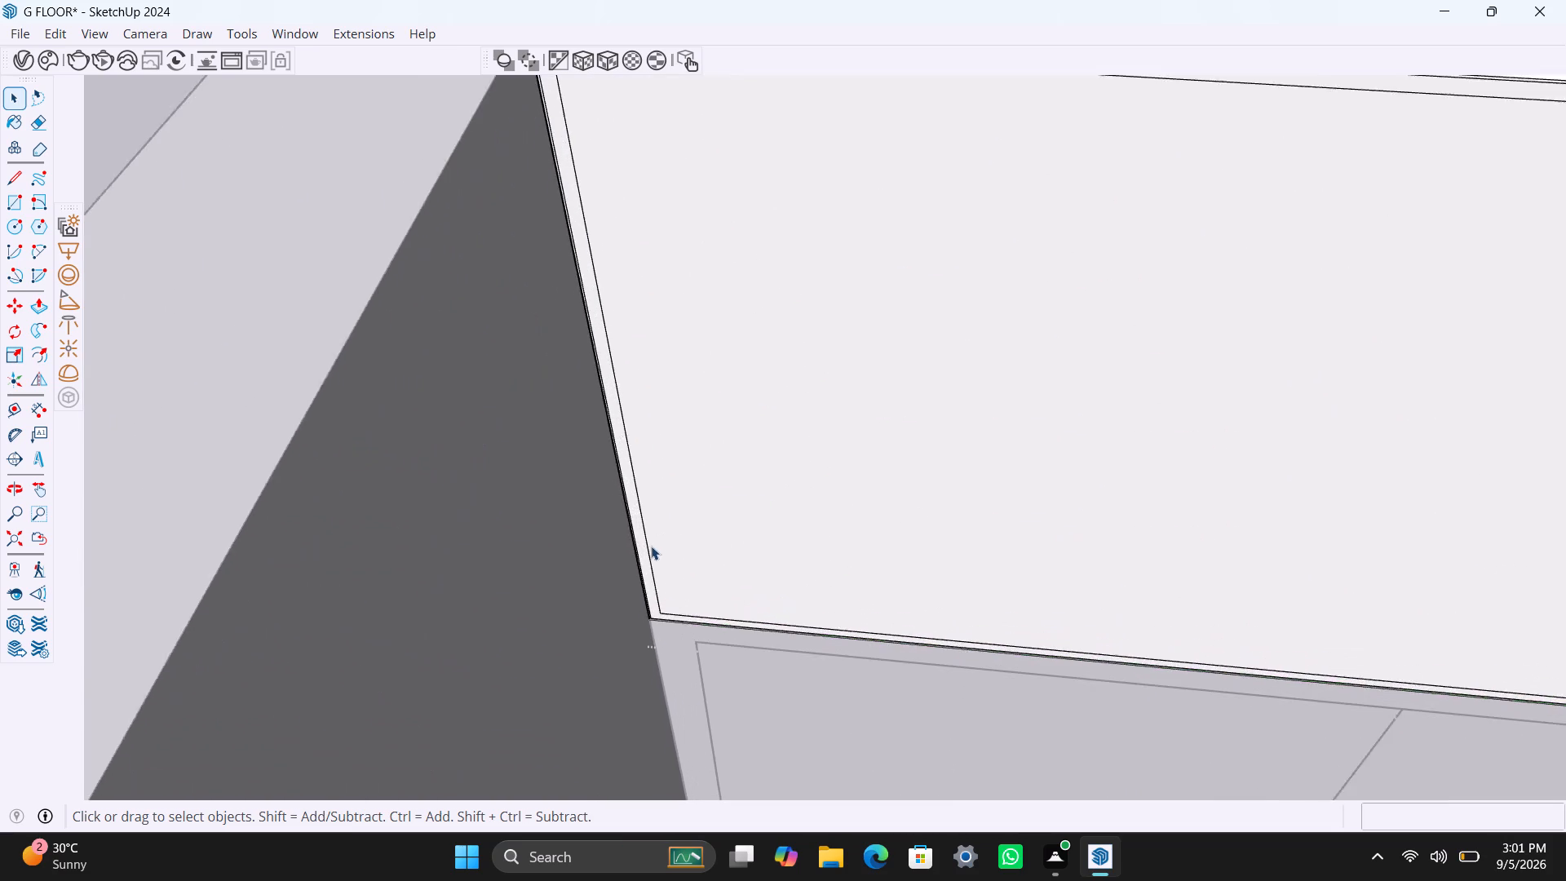
{"action": "scroll", "coordinate": [651, 546], "scroll_direction": "up", "scroll_amount": 3}
{"action": "scroll", "coordinate": [633, 621], "scroll_direction": "up", "scroll_amount": 13}
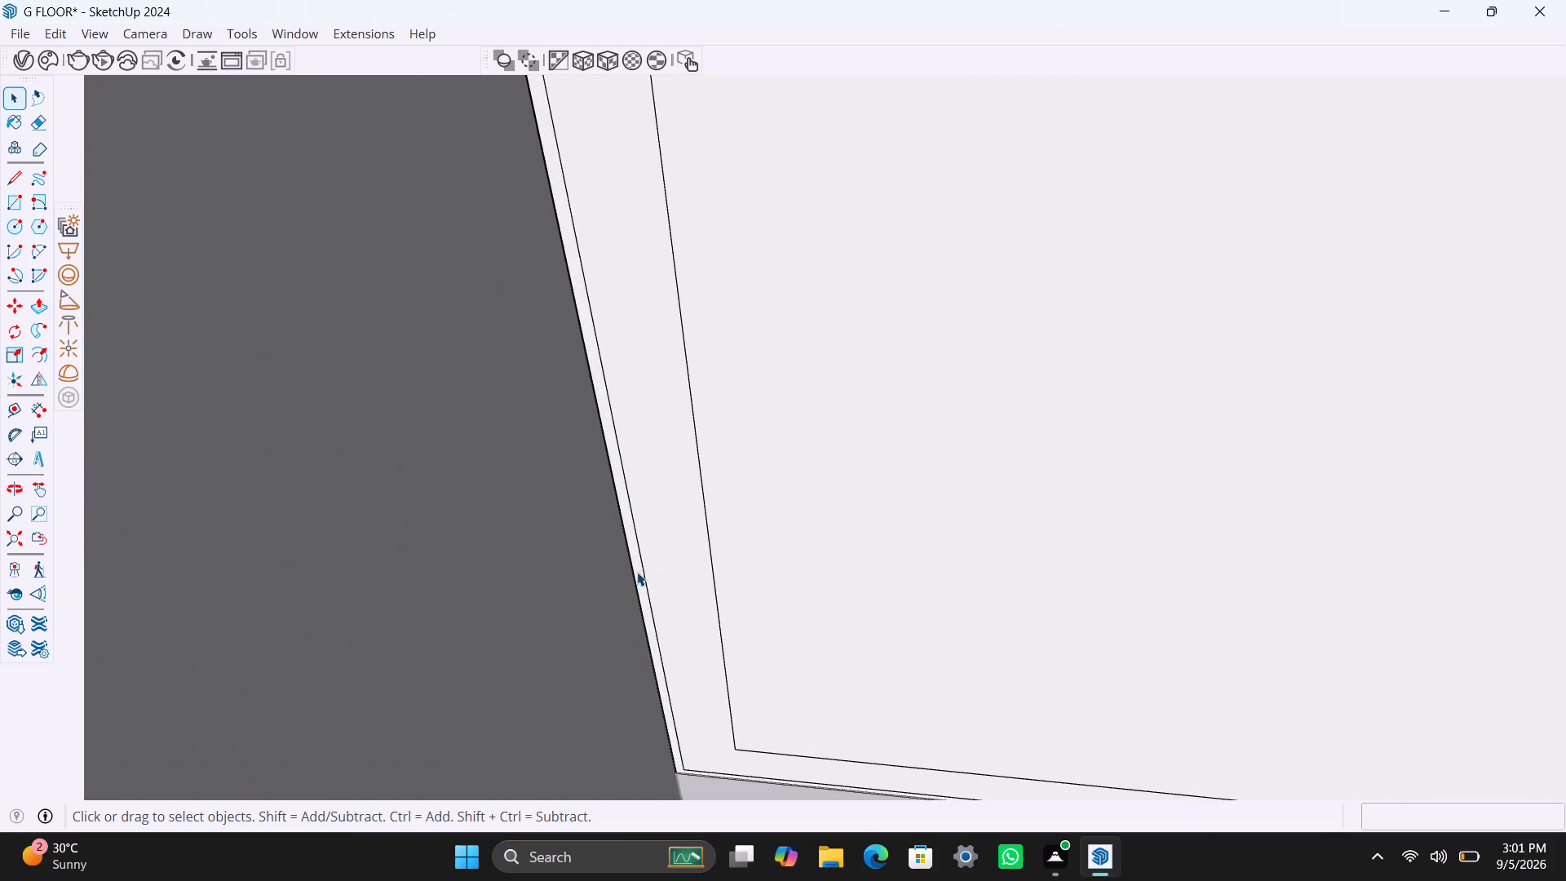
{"action": "left_click", "coordinate": [637, 571]}
{"action": "key", "text": "Delete"}
Delete the large face inside the 18 mm frame to open the overhead cabinet's front.
{"action": "scroll", "coordinate": [1022, 593], "scroll_direction": "down", "scroll_amount": 17}
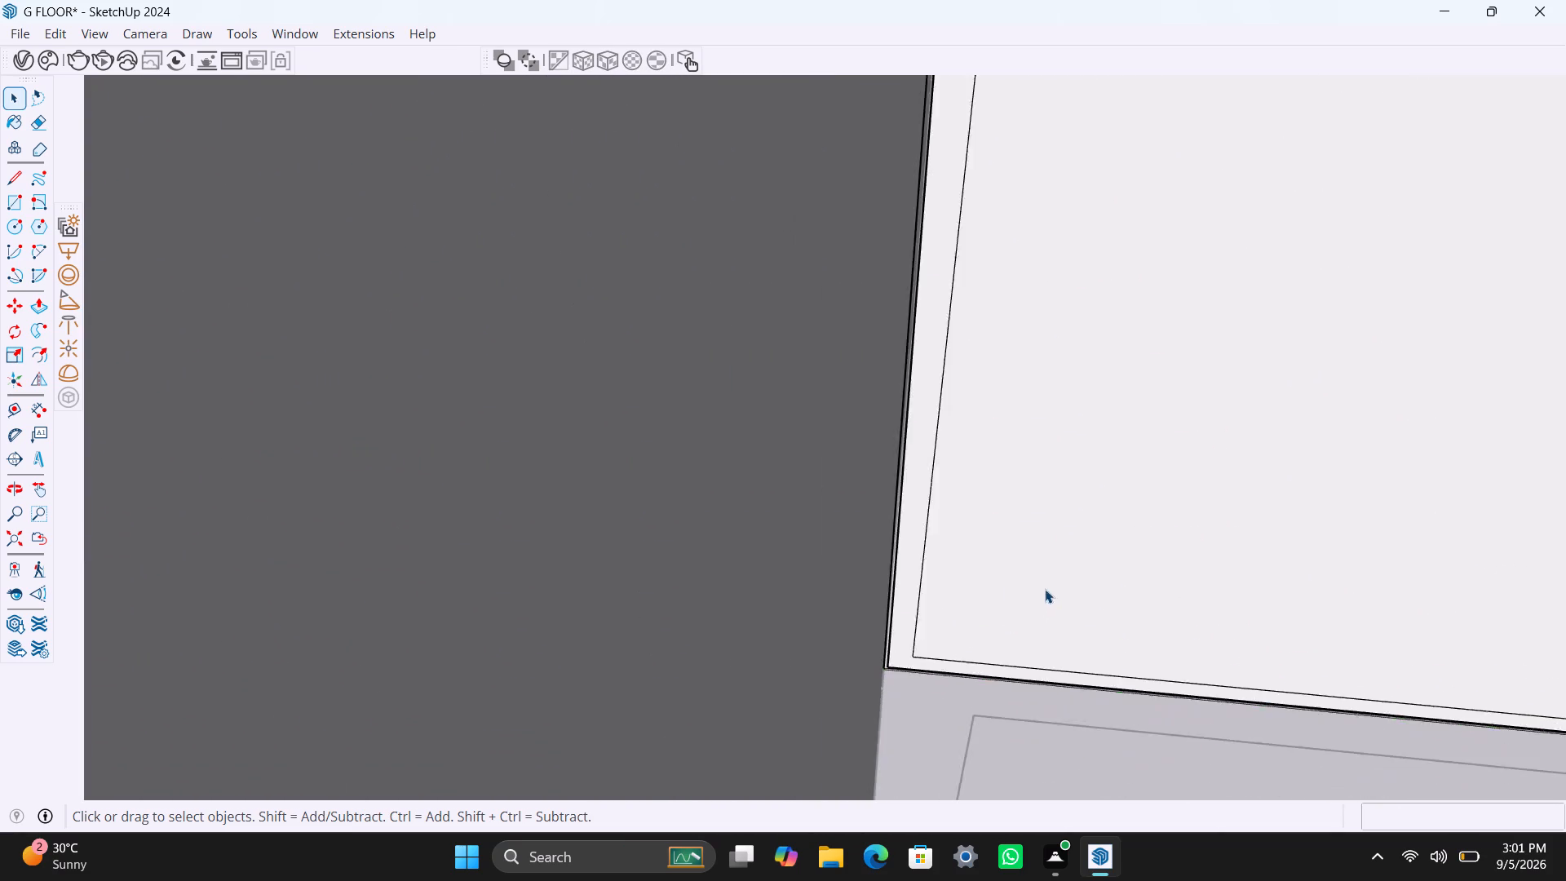
{"action": "scroll", "coordinate": [1045, 589], "scroll_direction": "down", "scroll_amount": 6}
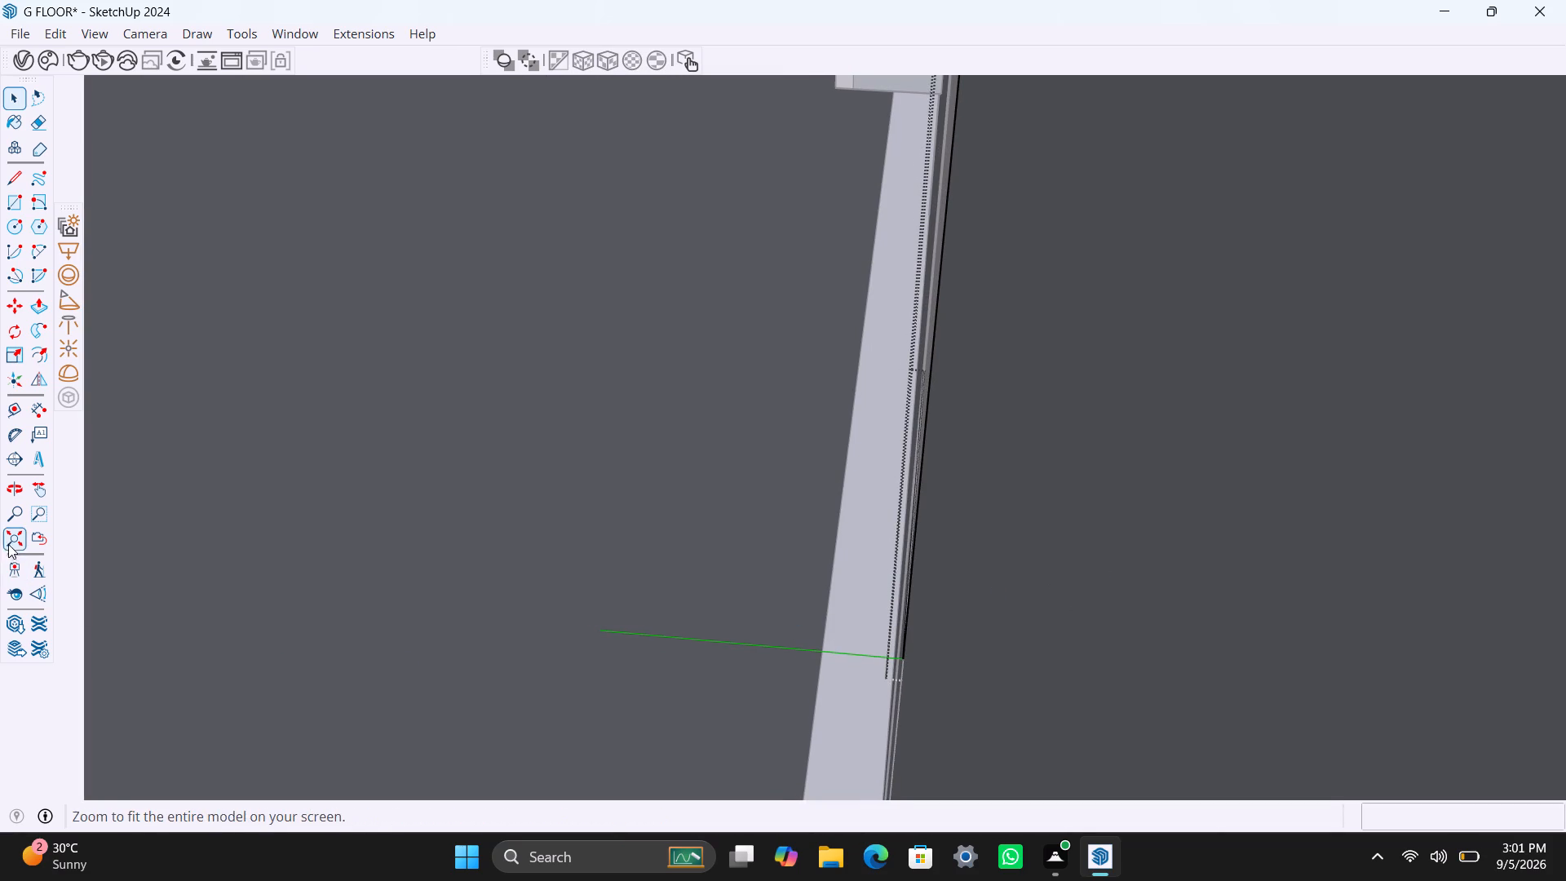
{"action": "left_click", "coordinate": [9, 540]}
{"action": "scroll", "coordinate": [761, 535], "scroll_direction": "down", "scroll_amount": 3}
{"action": "scroll", "coordinate": [493, 502], "scroll_direction": "up", "scroll_amount": 8}
{"action": "middle_click_drag", "start_coordinate": [539, 457], "coordinate": [606, 510]}
{"action": "scroll", "coordinate": [572, 418], "scroll_direction": "up", "scroll_amount": 3}
{"action": "middle_click_drag", "start_coordinate": [591, 354], "coordinate": [750, 513]}
{"action": "scroll", "coordinate": [681, 454], "scroll_direction": "up", "scroll_amount": 3}
{"action": "middle_click_drag", "start_coordinate": [602, 507], "coordinate": [610, 425]}
{"action": "scroll", "coordinate": [563, 422], "scroll_direction": "up", "scroll_amount": 2}
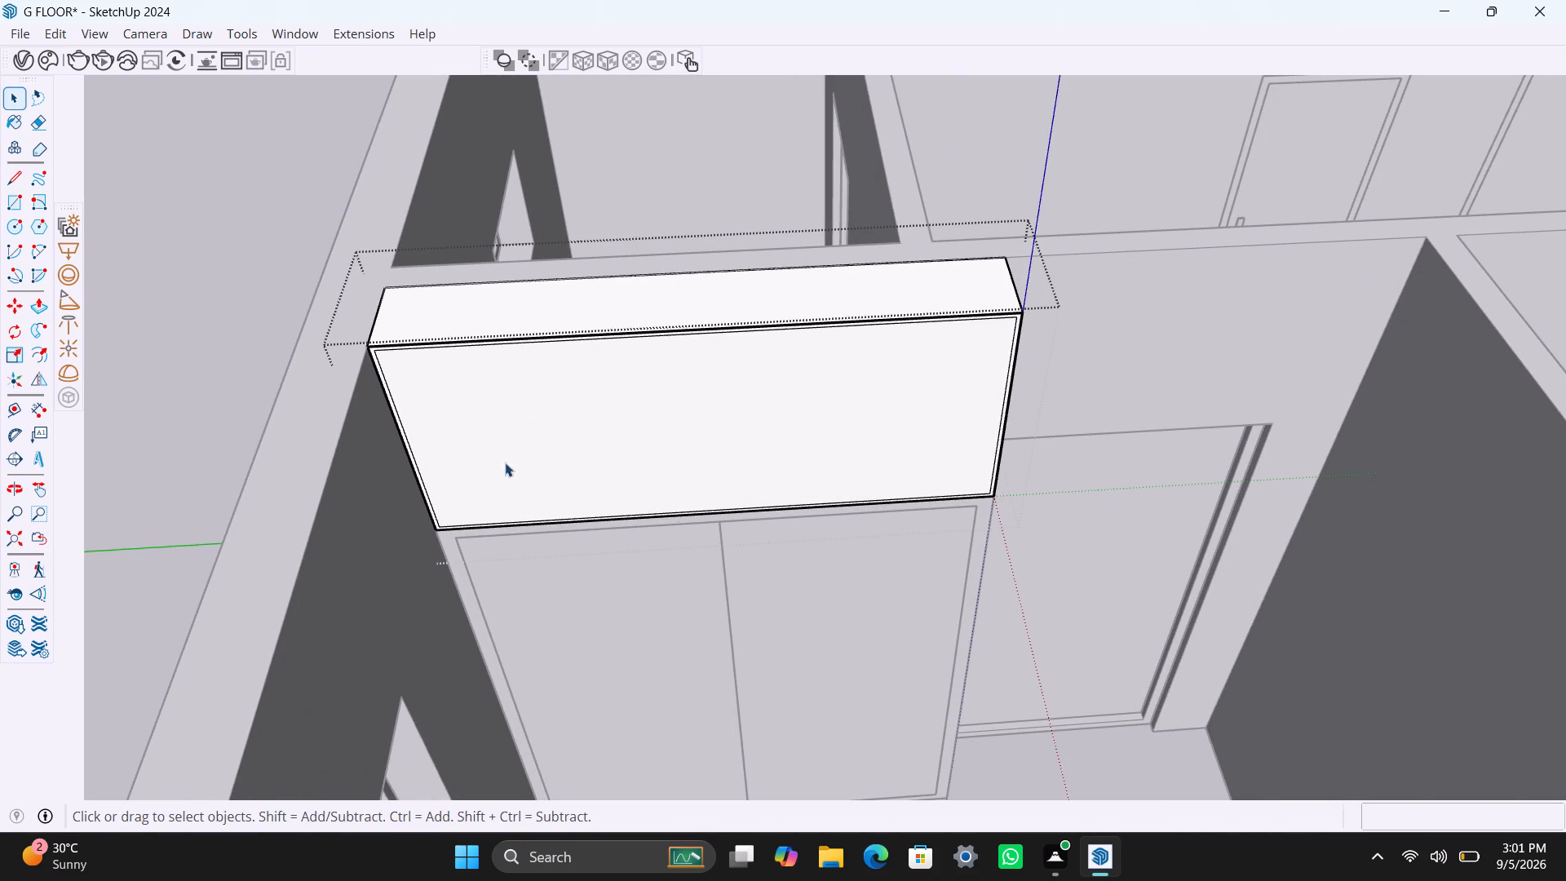
{"action": "left_click", "coordinate": [591, 440]}
{"action": "key", "text": "Delete"}
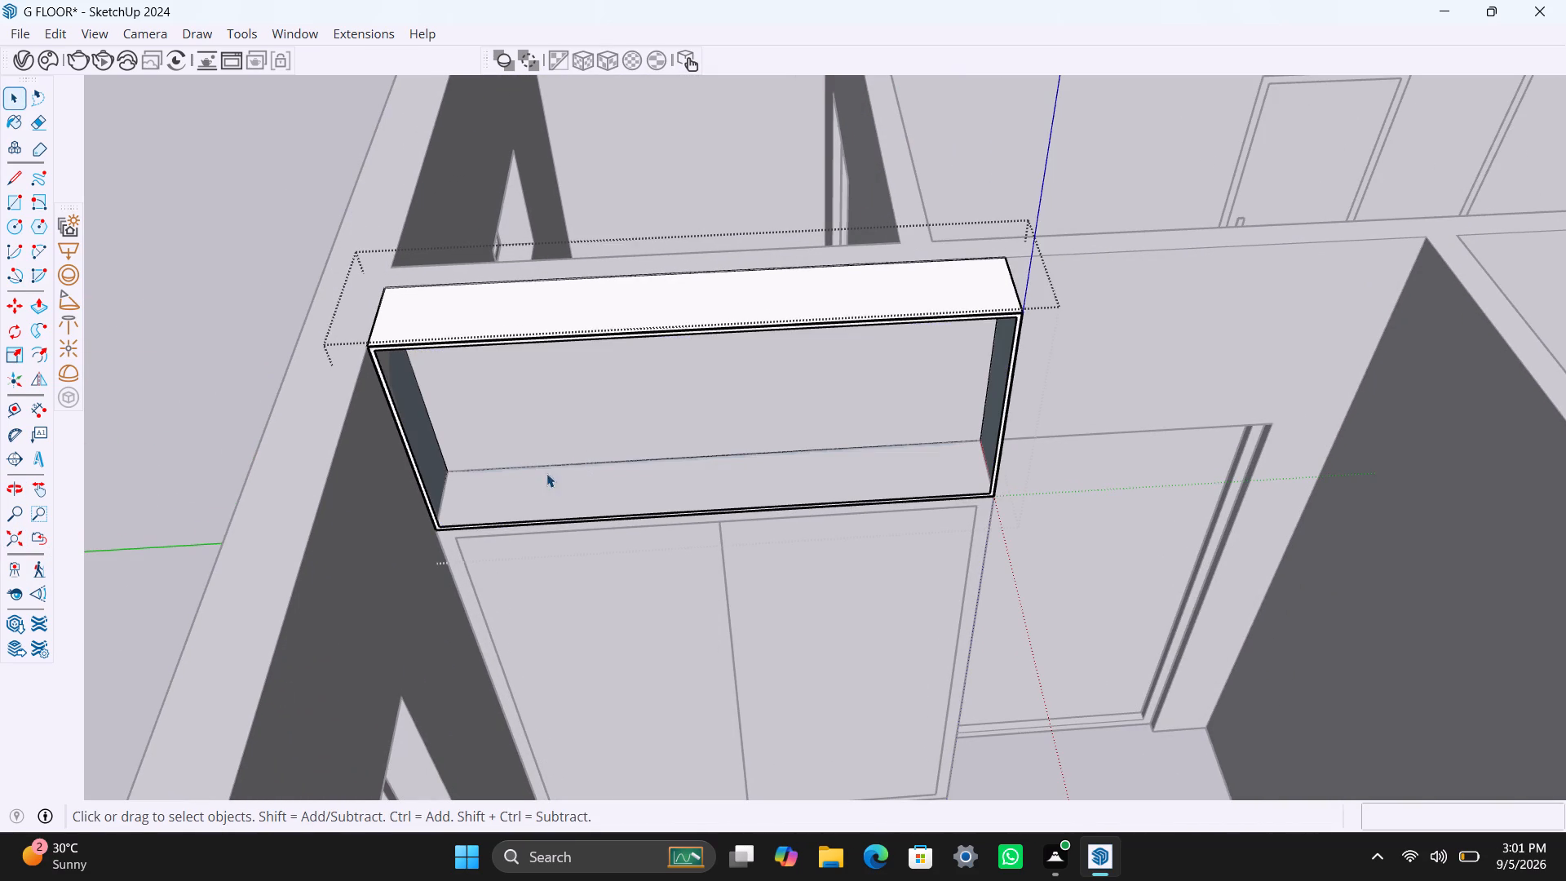
Draw a rectangle about 3' 5" wide and 2' 11" high over the window-side half of the cabinet opening, ending at the bottom midpoint.
{"action": "key", "text": "r"}
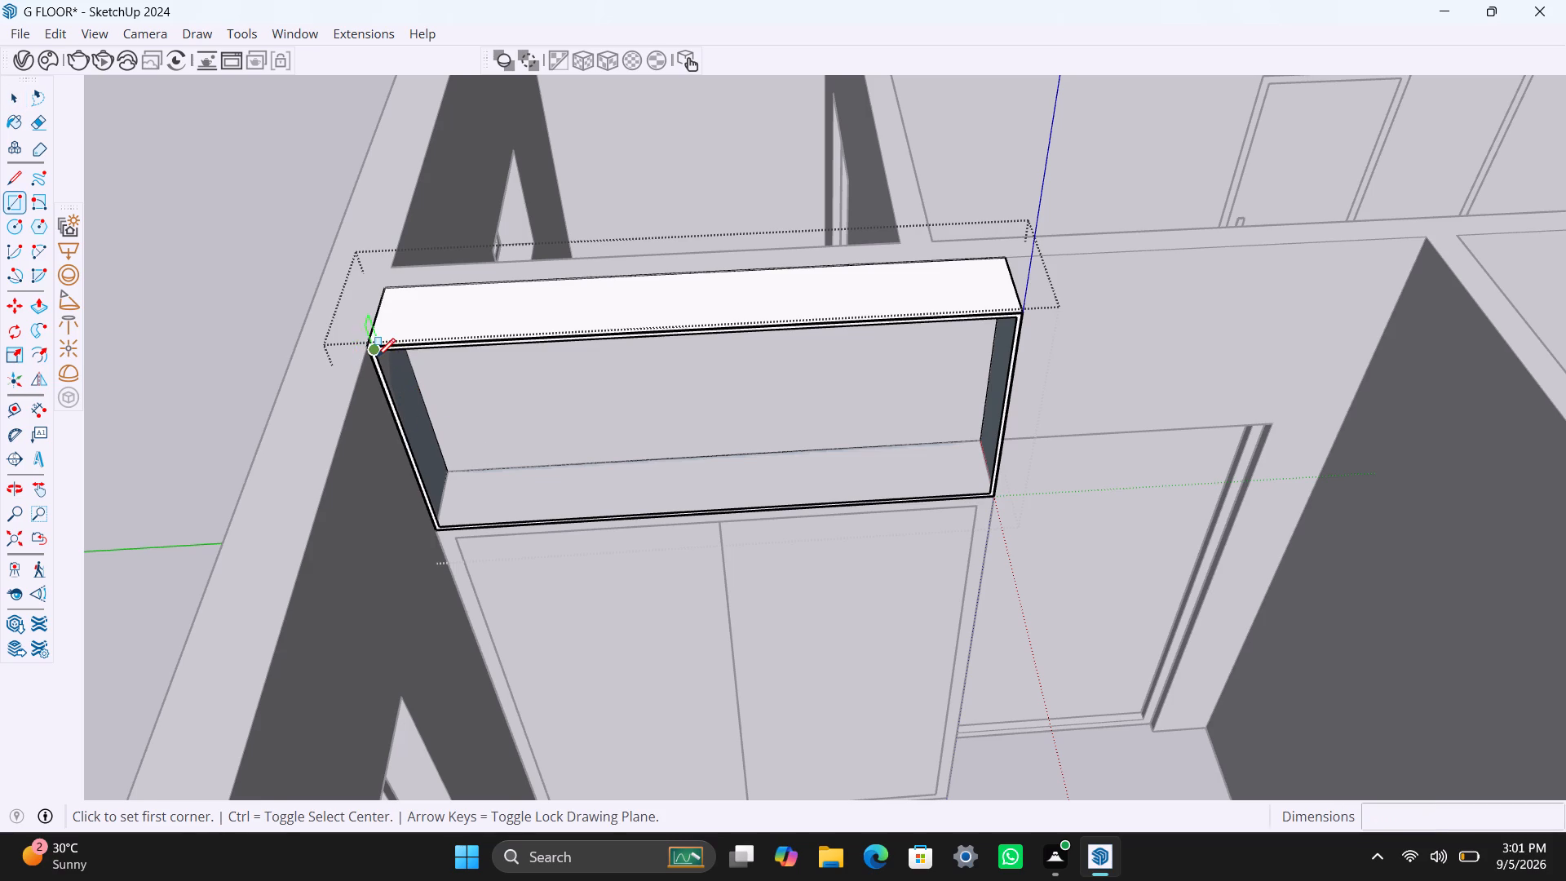
{"action": "left_click", "coordinate": [376, 356]}
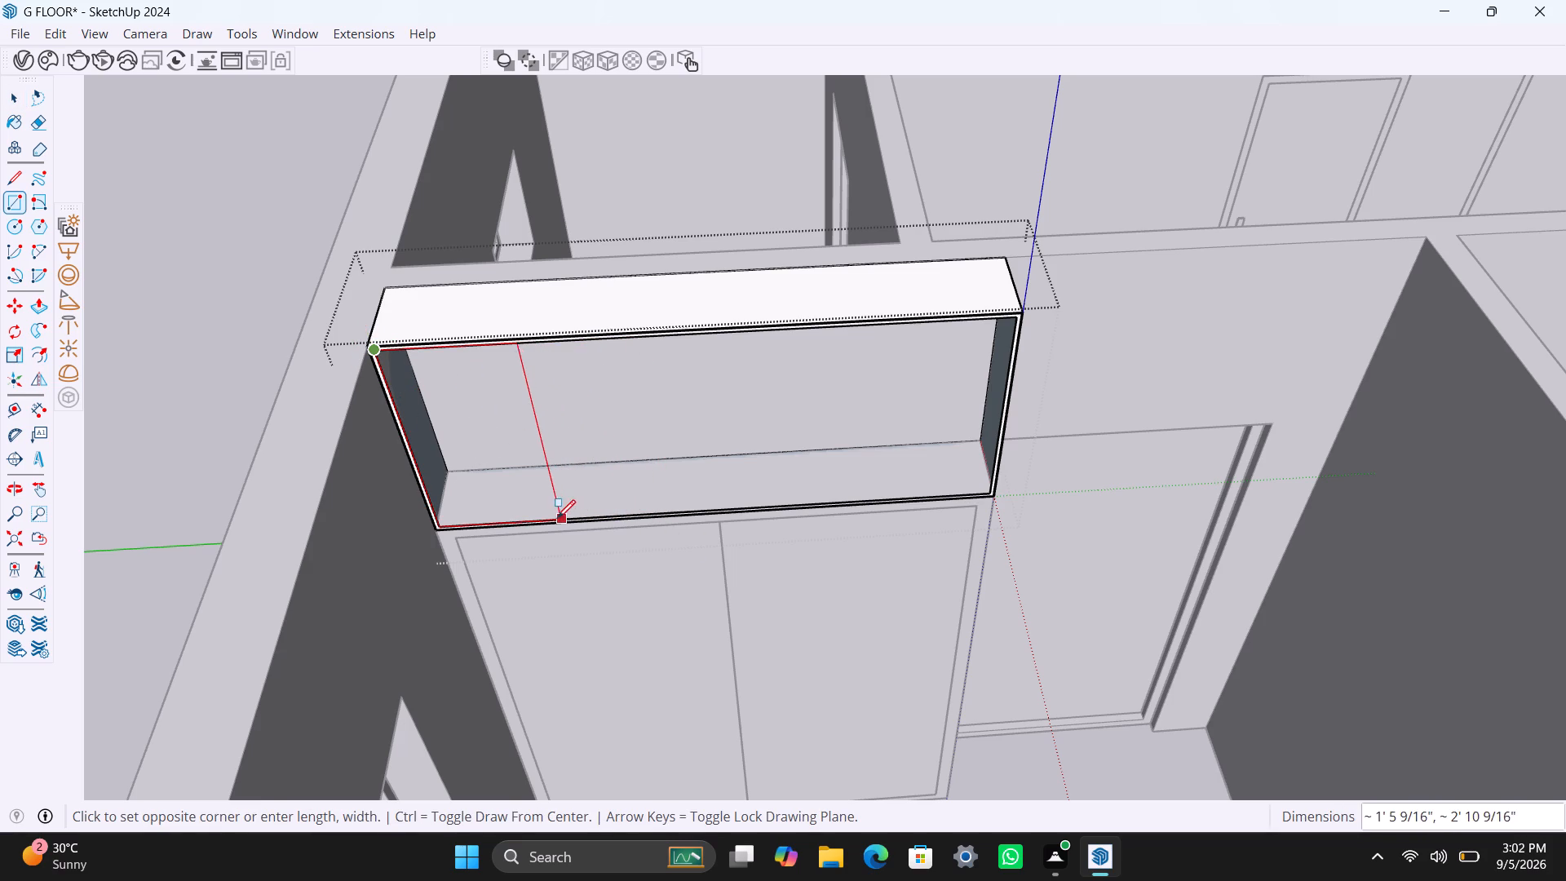
{"action": "left_click", "coordinate": [721, 511]}
{"action": "key", "text": "space"}
Draw a quarter-width rectangle about 1' 8 5/8" wide at the window-side end of the cabinet front, ending at the half panel's bottom midpoint.
{"action": "left_click", "coordinate": [630, 457]}
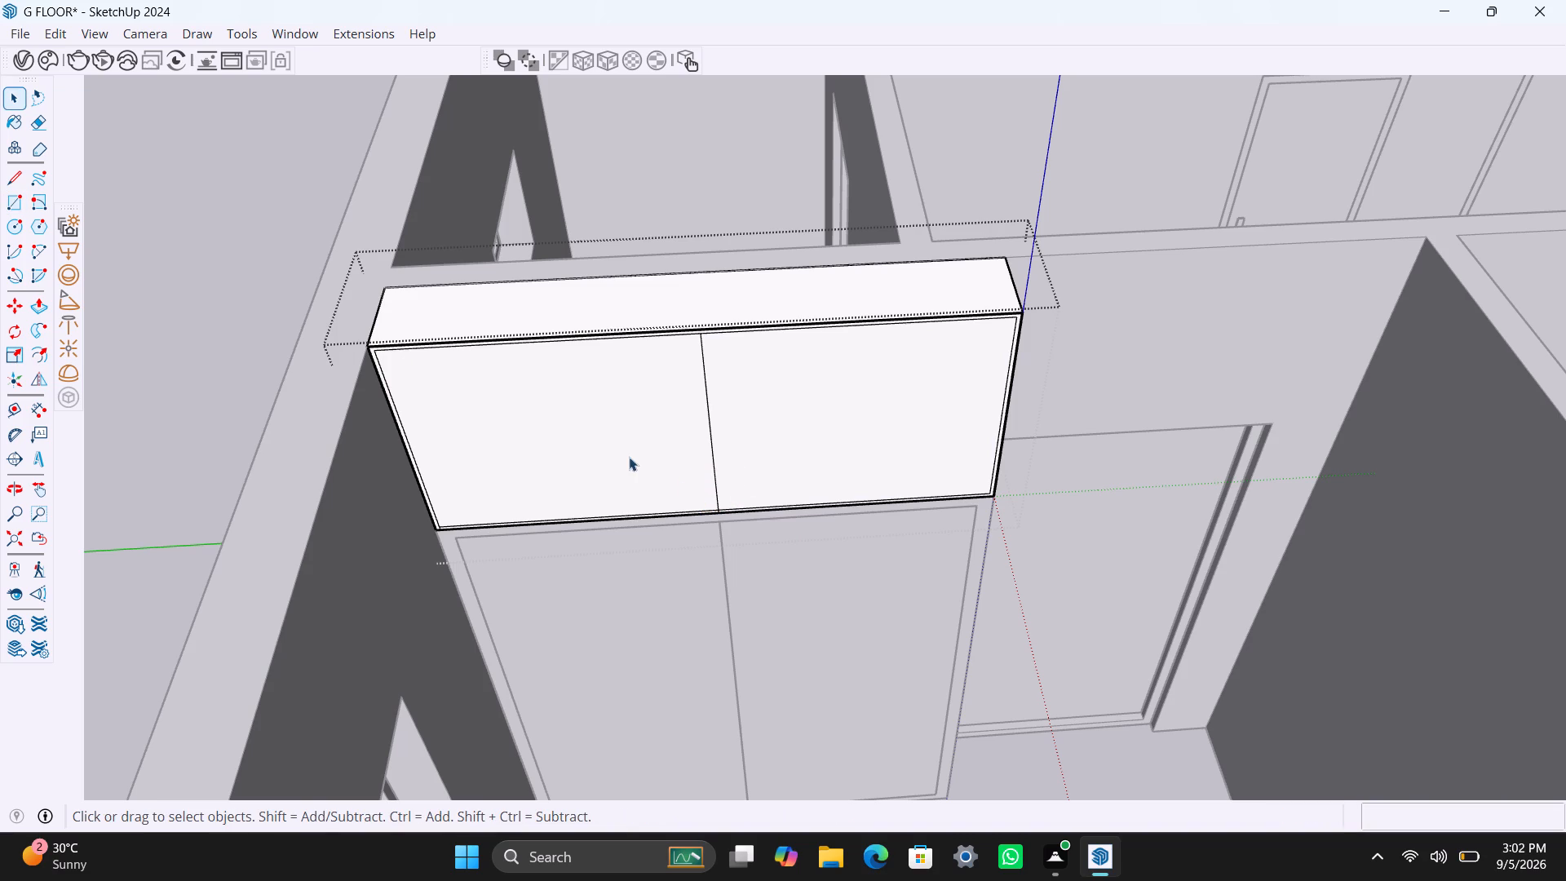
{"action": "key", "text": "r"}
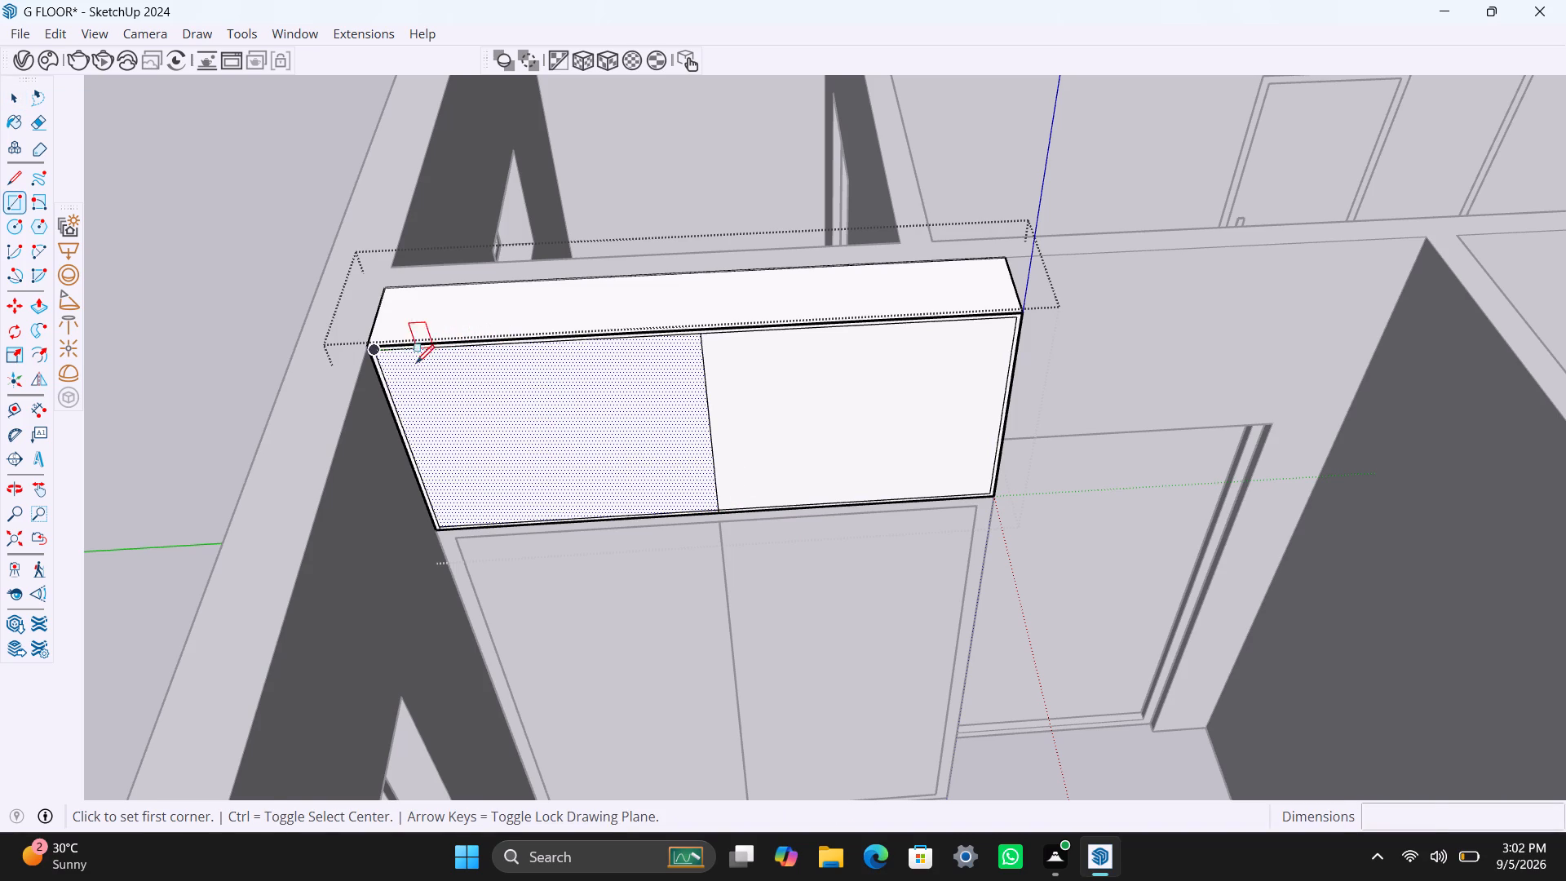
{"action": "left_click", "coordinate": [383, 351]}
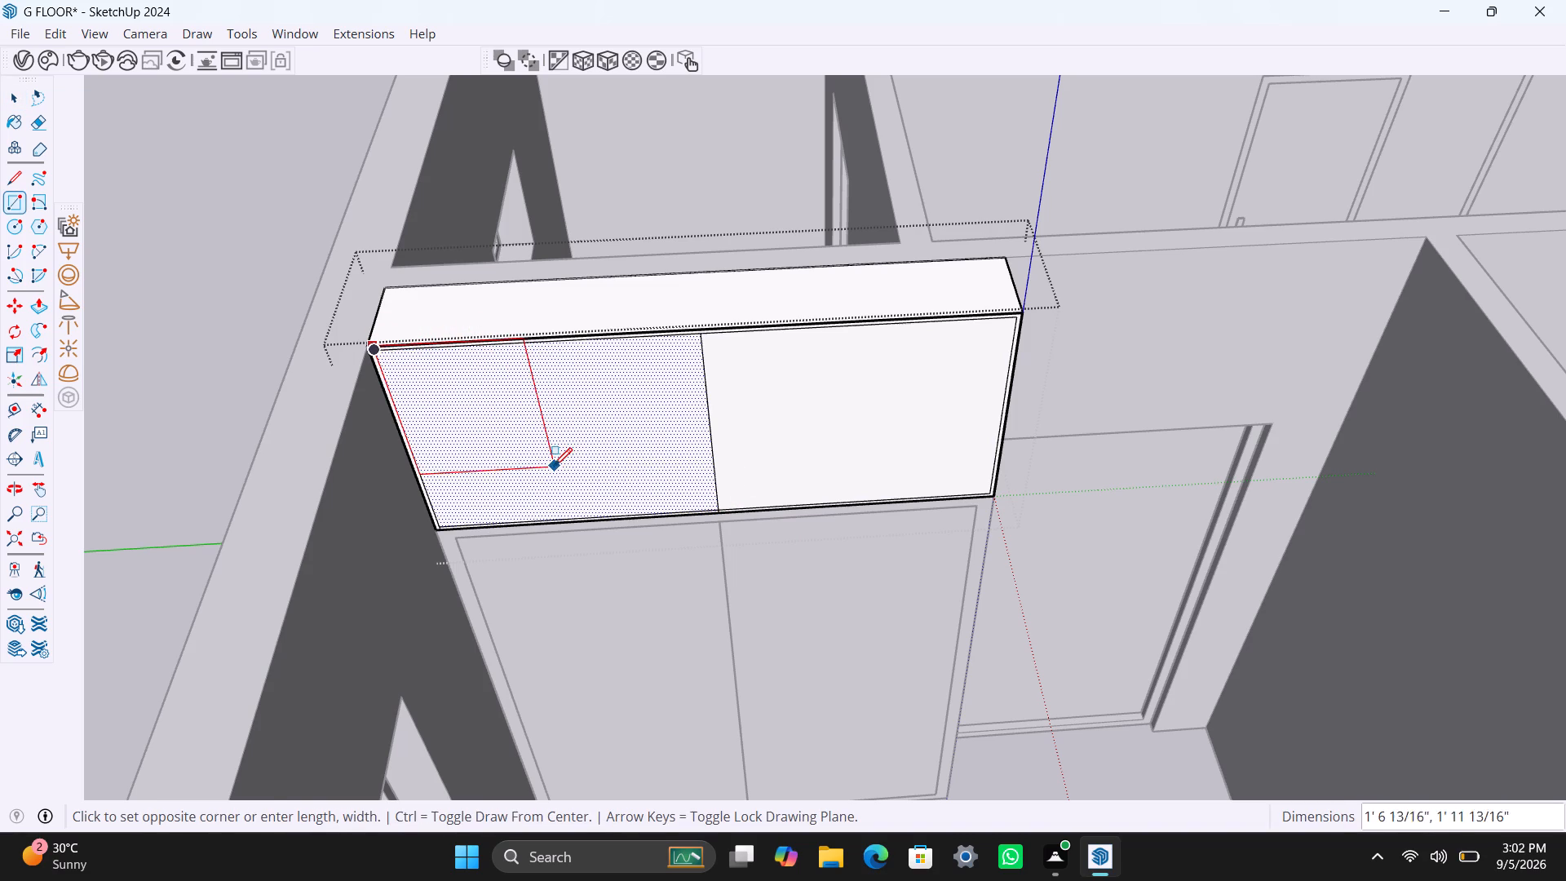
{"action": "left_click", "coordinate": [573, 519]}
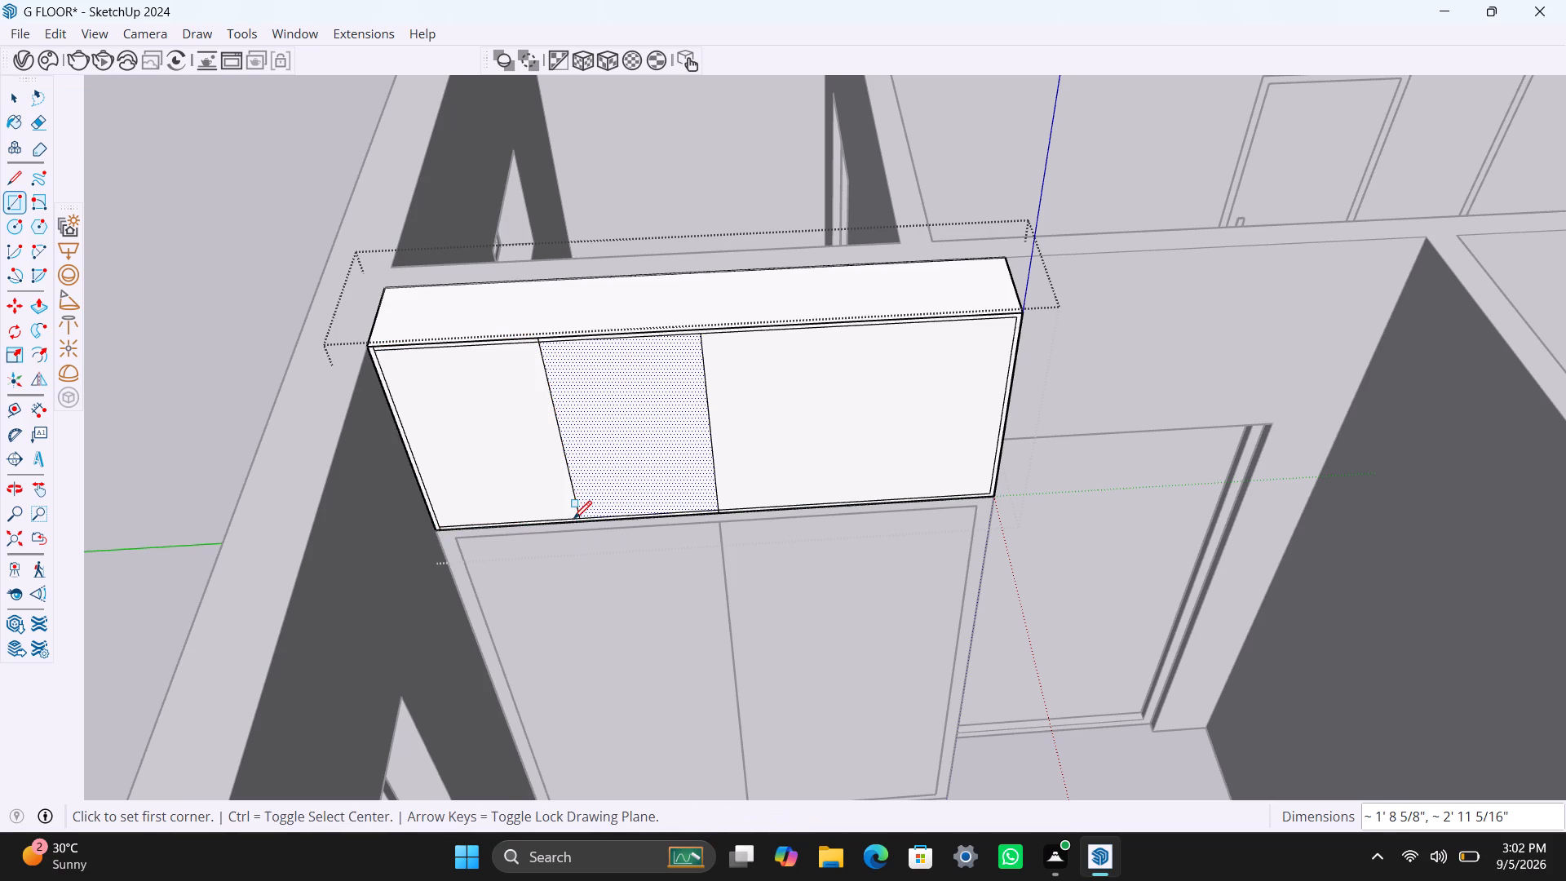
Delete the quarter-width face between the window-side panel and the middle of the overhead cabinet's front.
{"action": "key", "text": "space"}
{"action": "left_click", "coordinate": [617, 474]}
{"action": "right_click", "coordinate": [617, 474]}
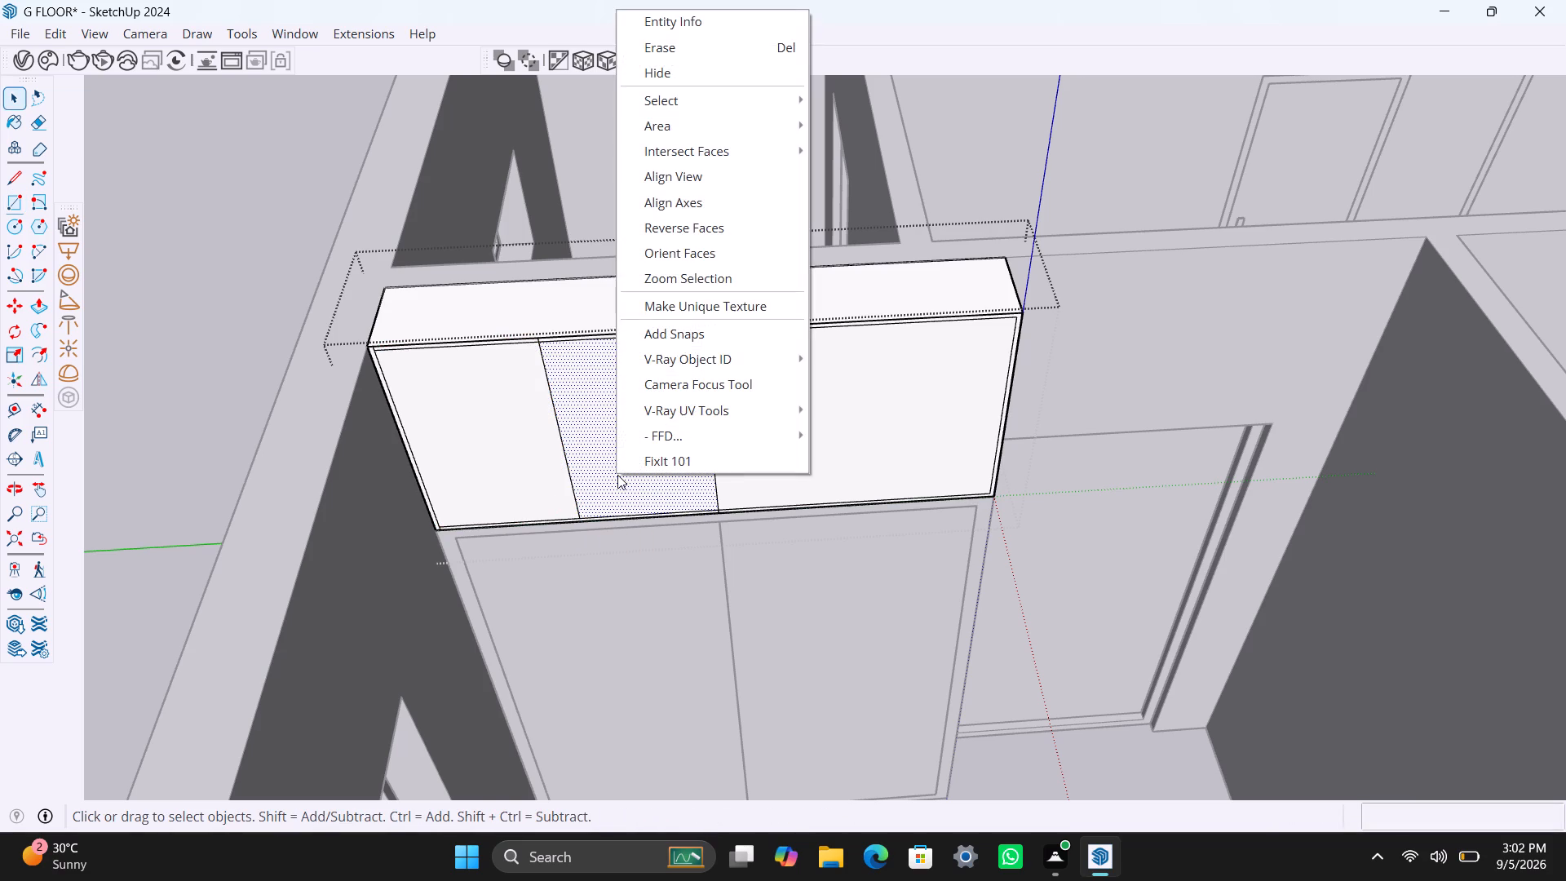
{"action": "left_click", "coordinate": [618, 484]}
{"action": "key", "text": "Delete"}
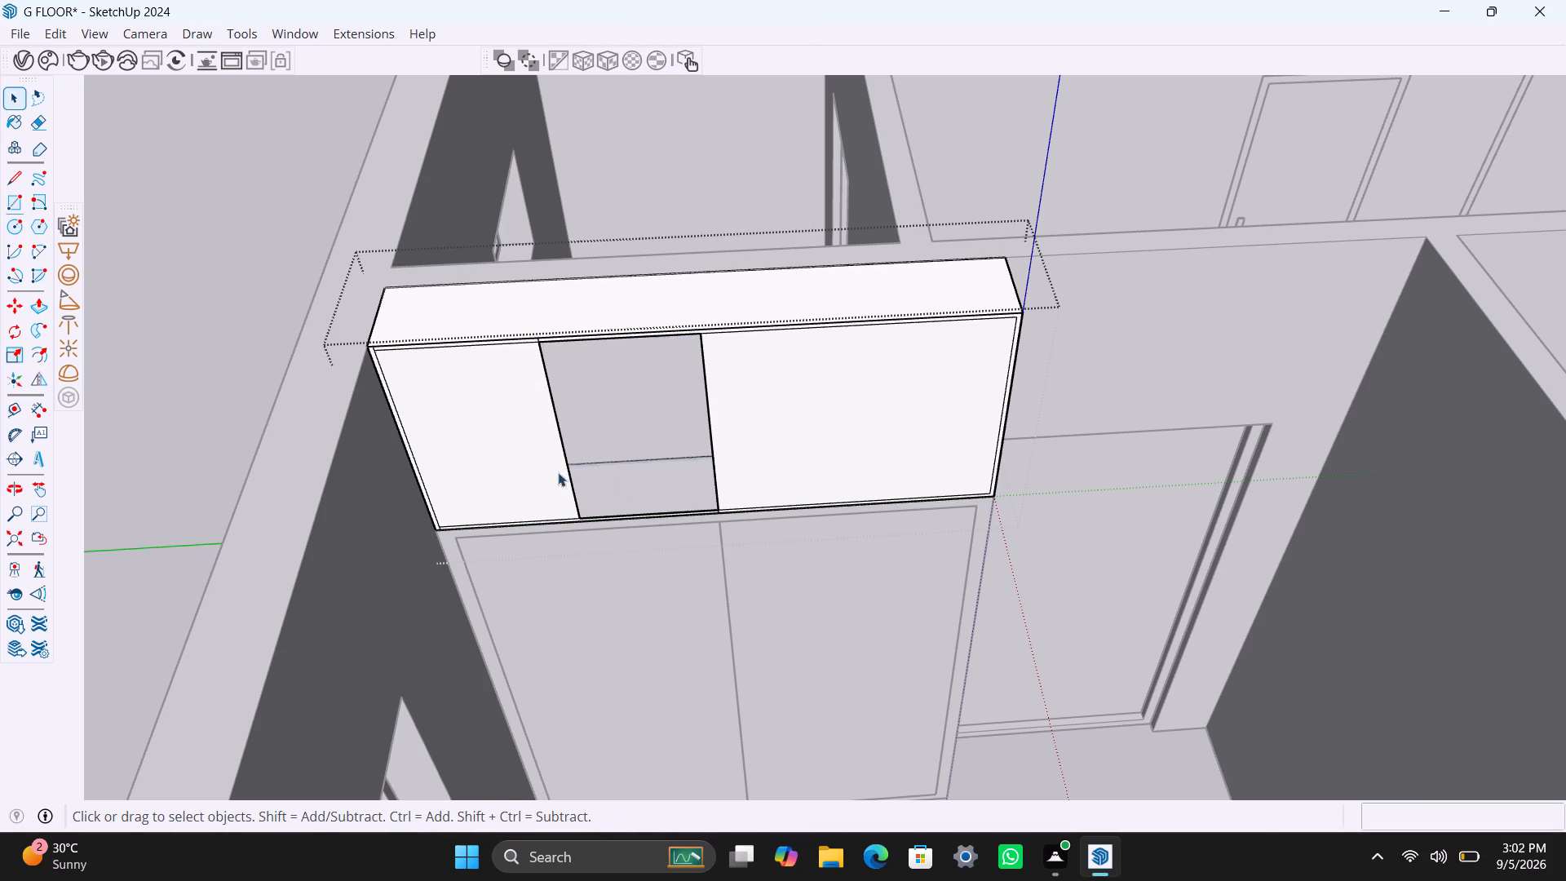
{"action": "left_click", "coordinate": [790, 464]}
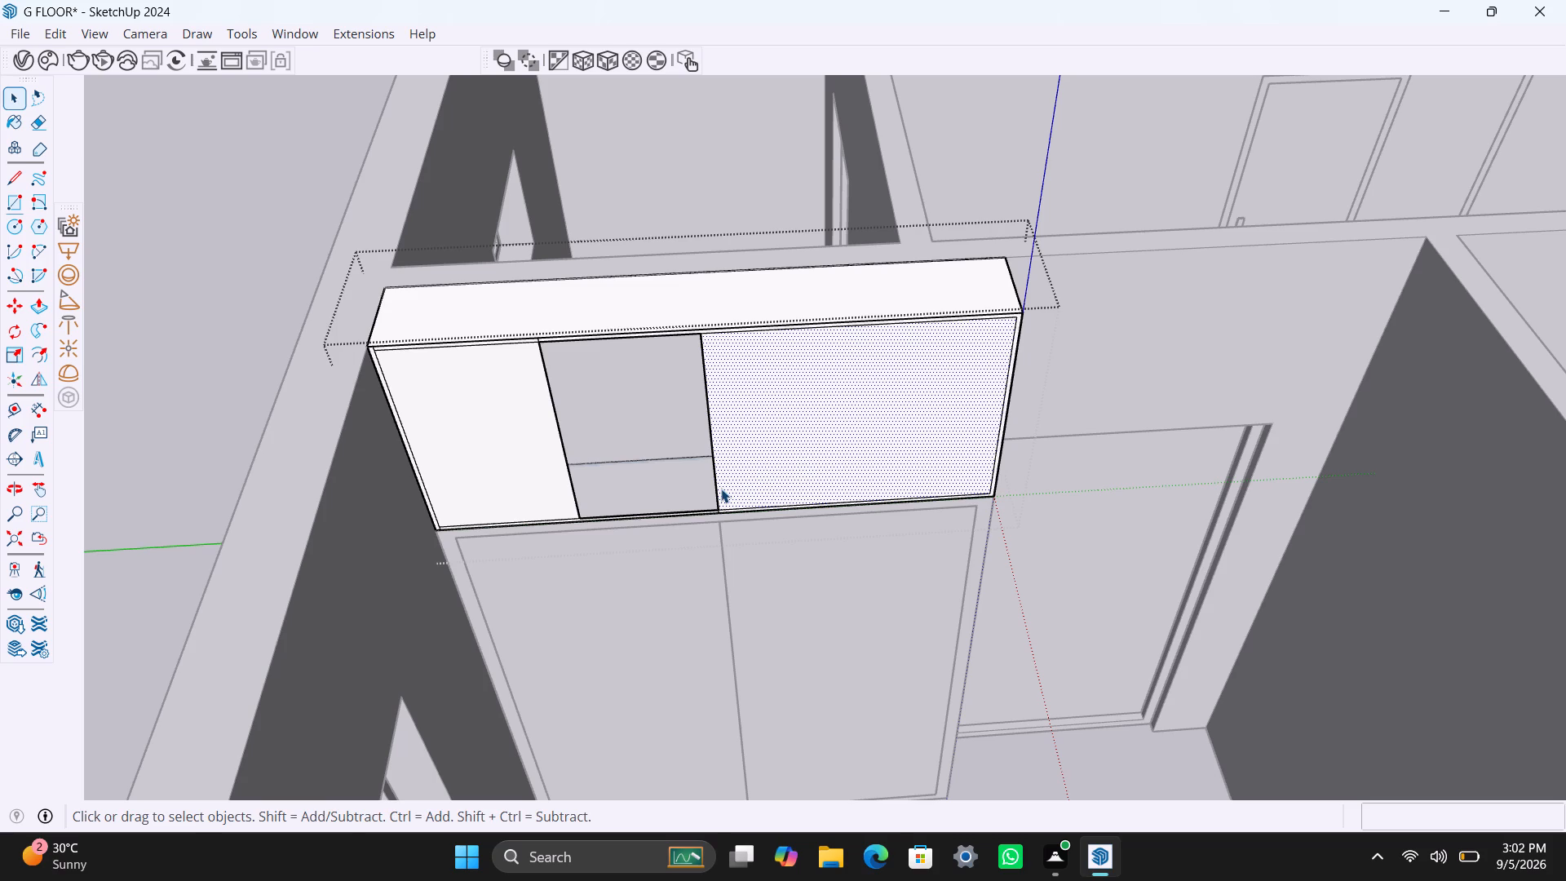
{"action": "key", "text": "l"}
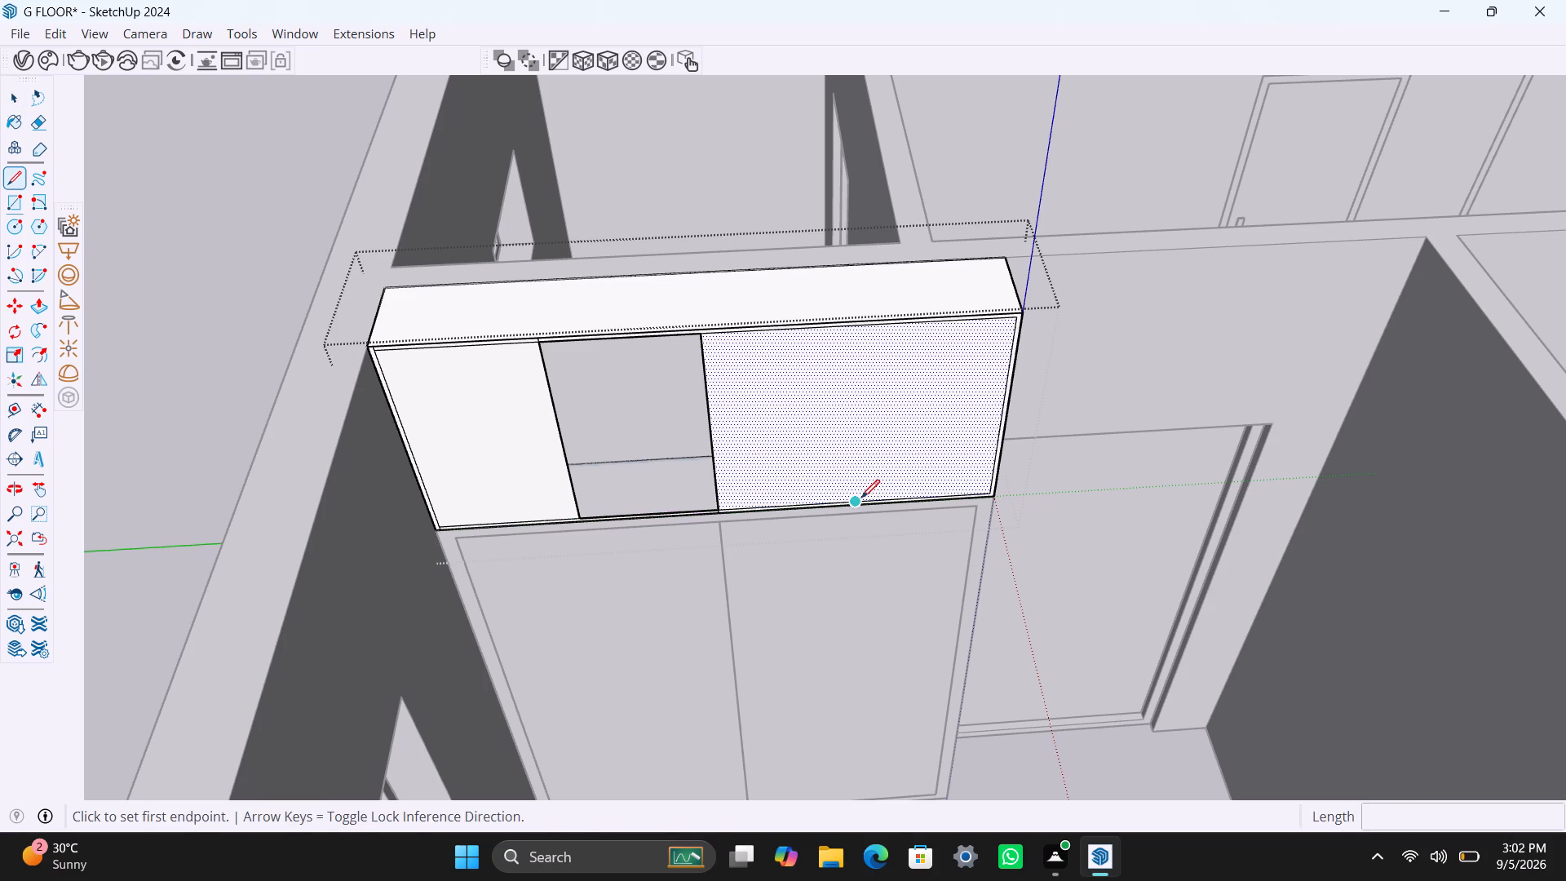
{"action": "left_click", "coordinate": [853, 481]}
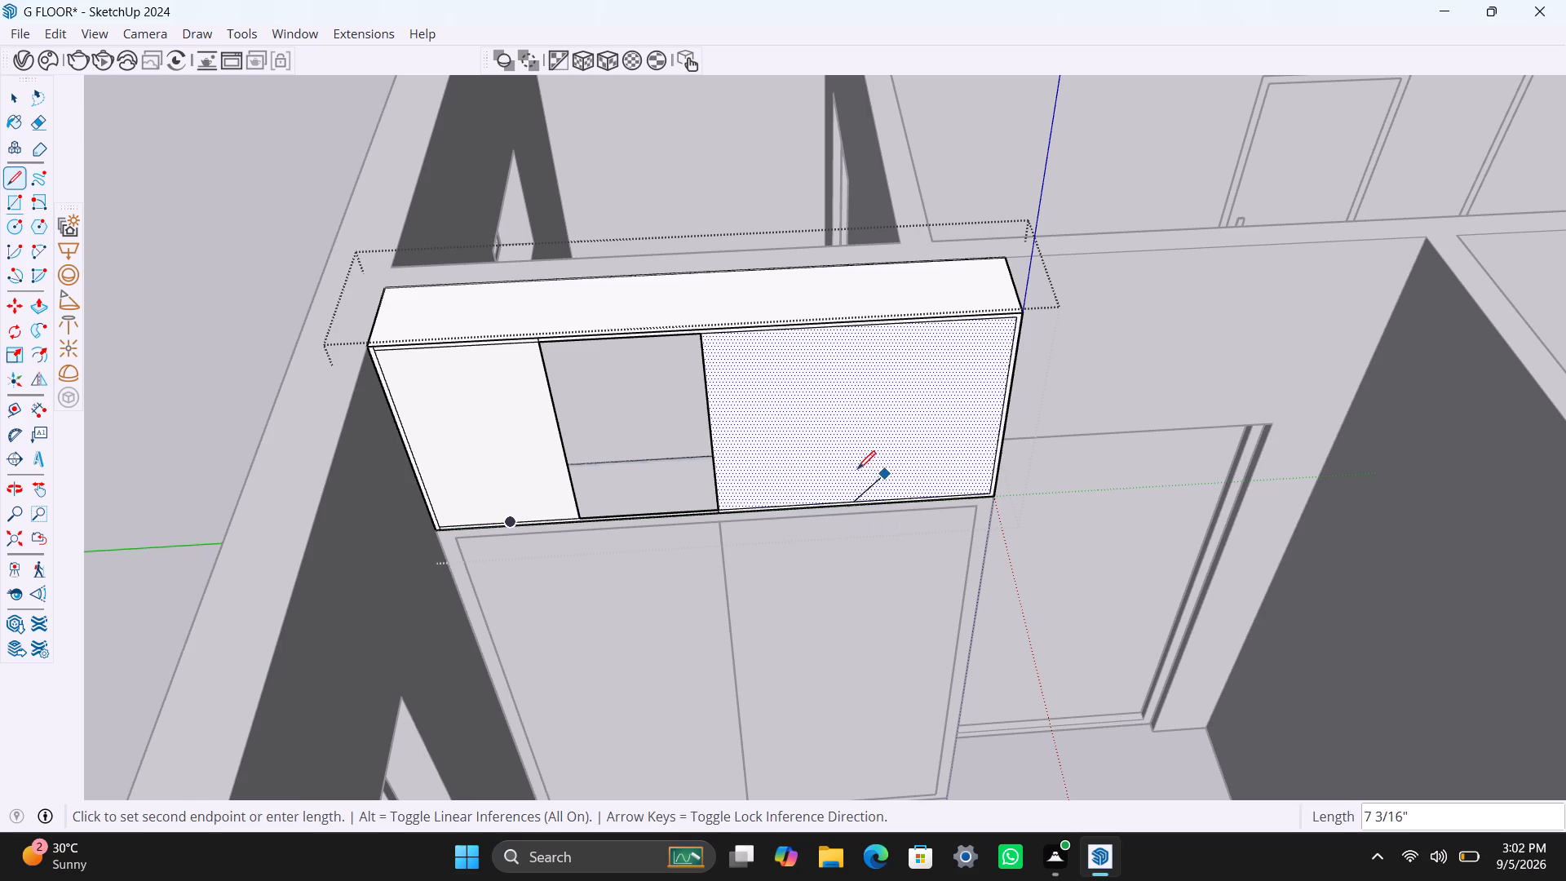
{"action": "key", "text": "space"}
Delete the half-width face on the door side of the overhead cabinet's front.
{"action": "left_click", "coordinate": [859, 445]}
{"action": "left_click", "coordinate": [855, 447]}
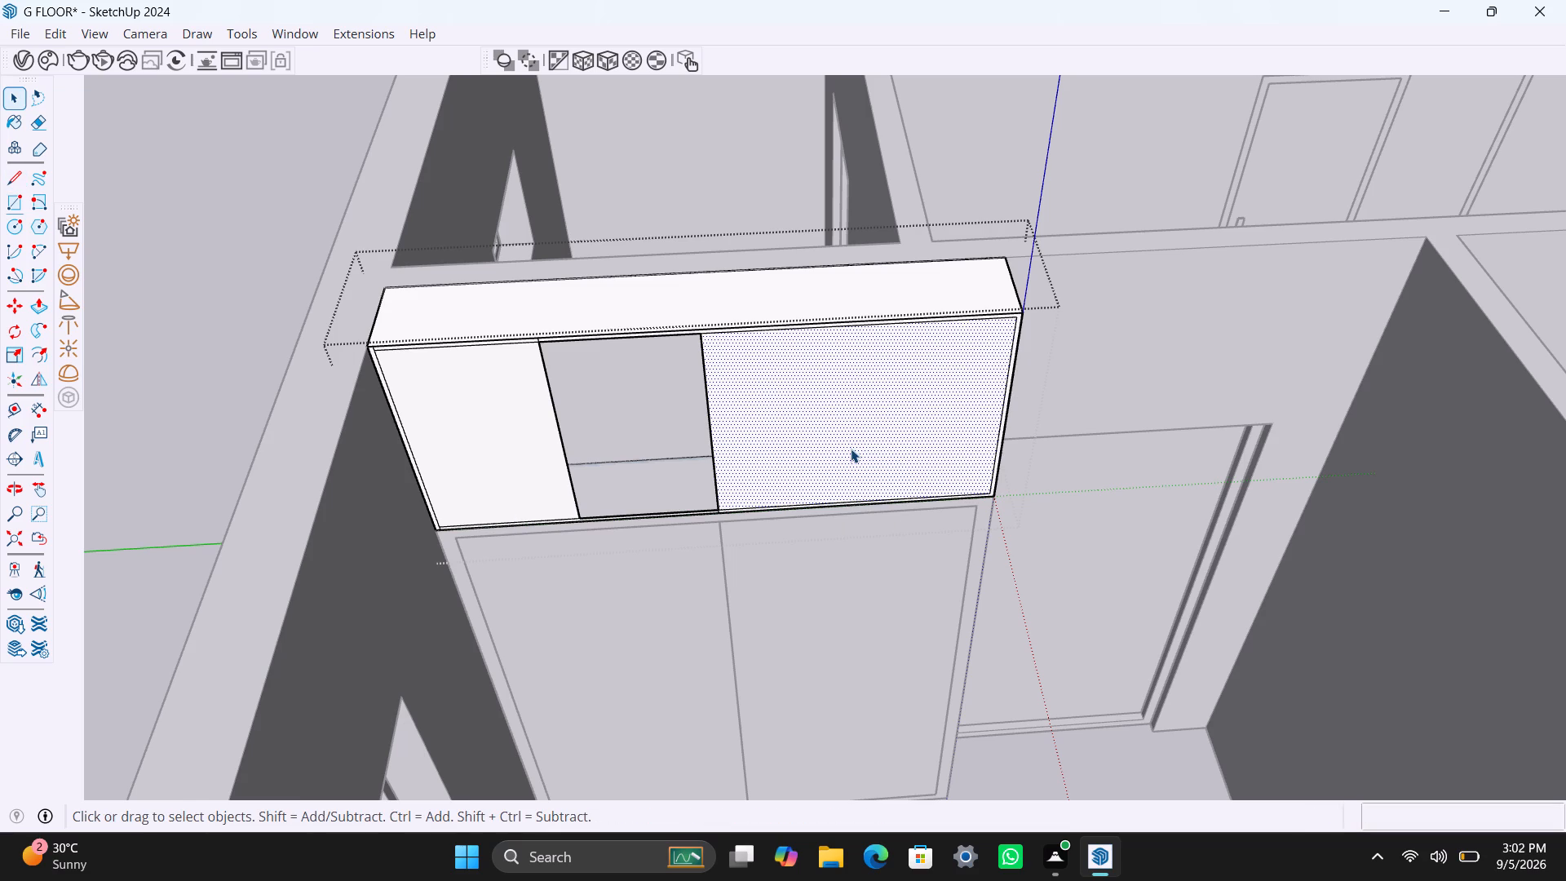
{"action": "key", "text": "Delete"}
Draw a quarter-width rectangle on the door side of the cabinet front's middle, from the top midpoint to the bottom edge.
{"action": "key", "text": "r"}
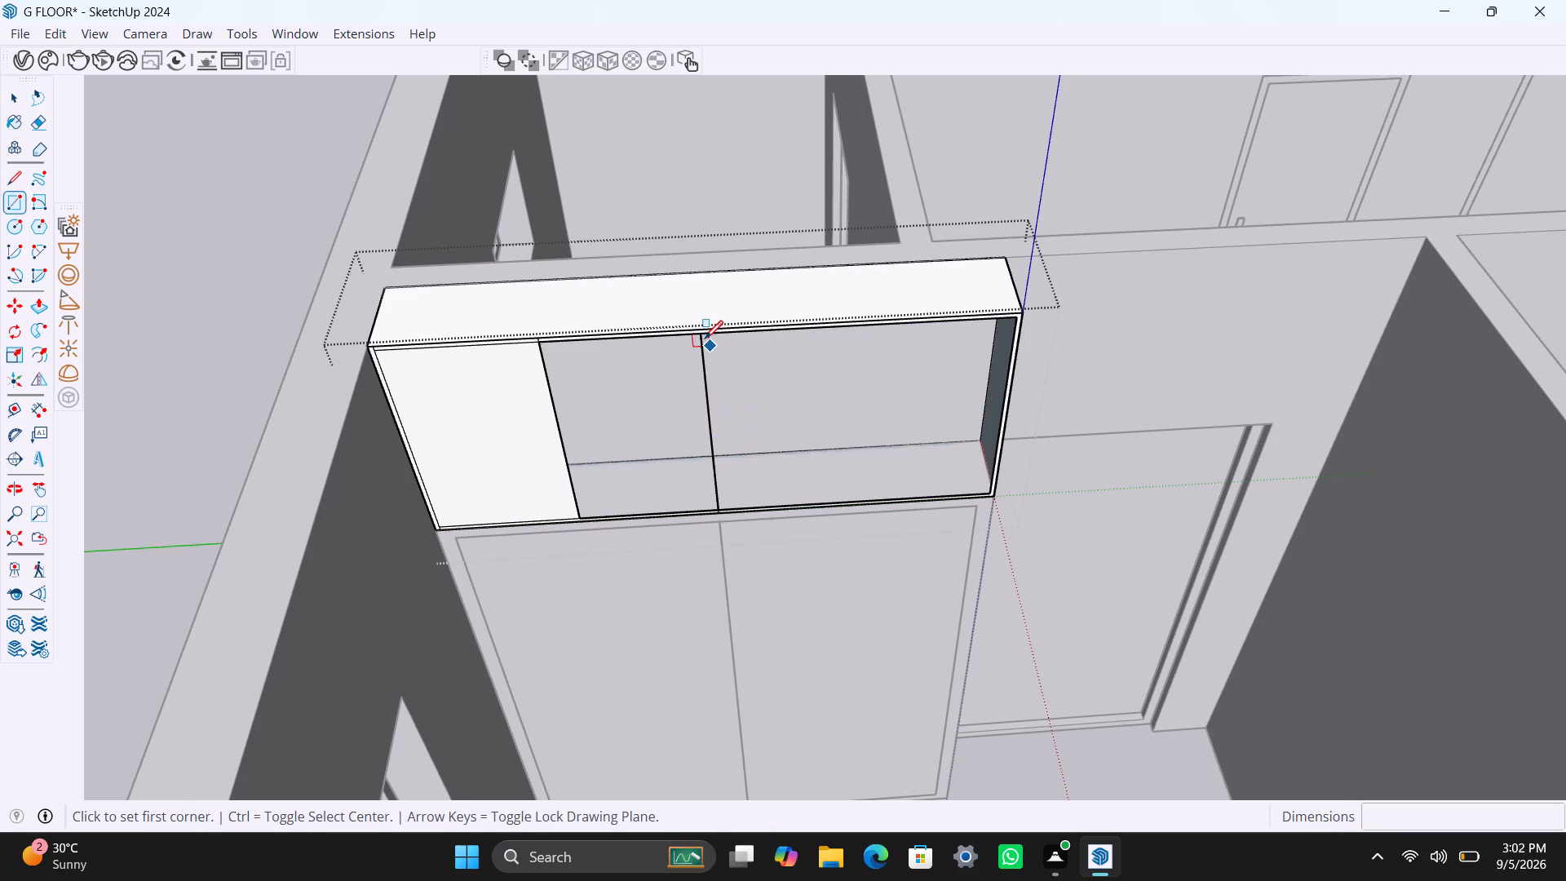
{"action": "left_click", "coordinate": [704, 339]}
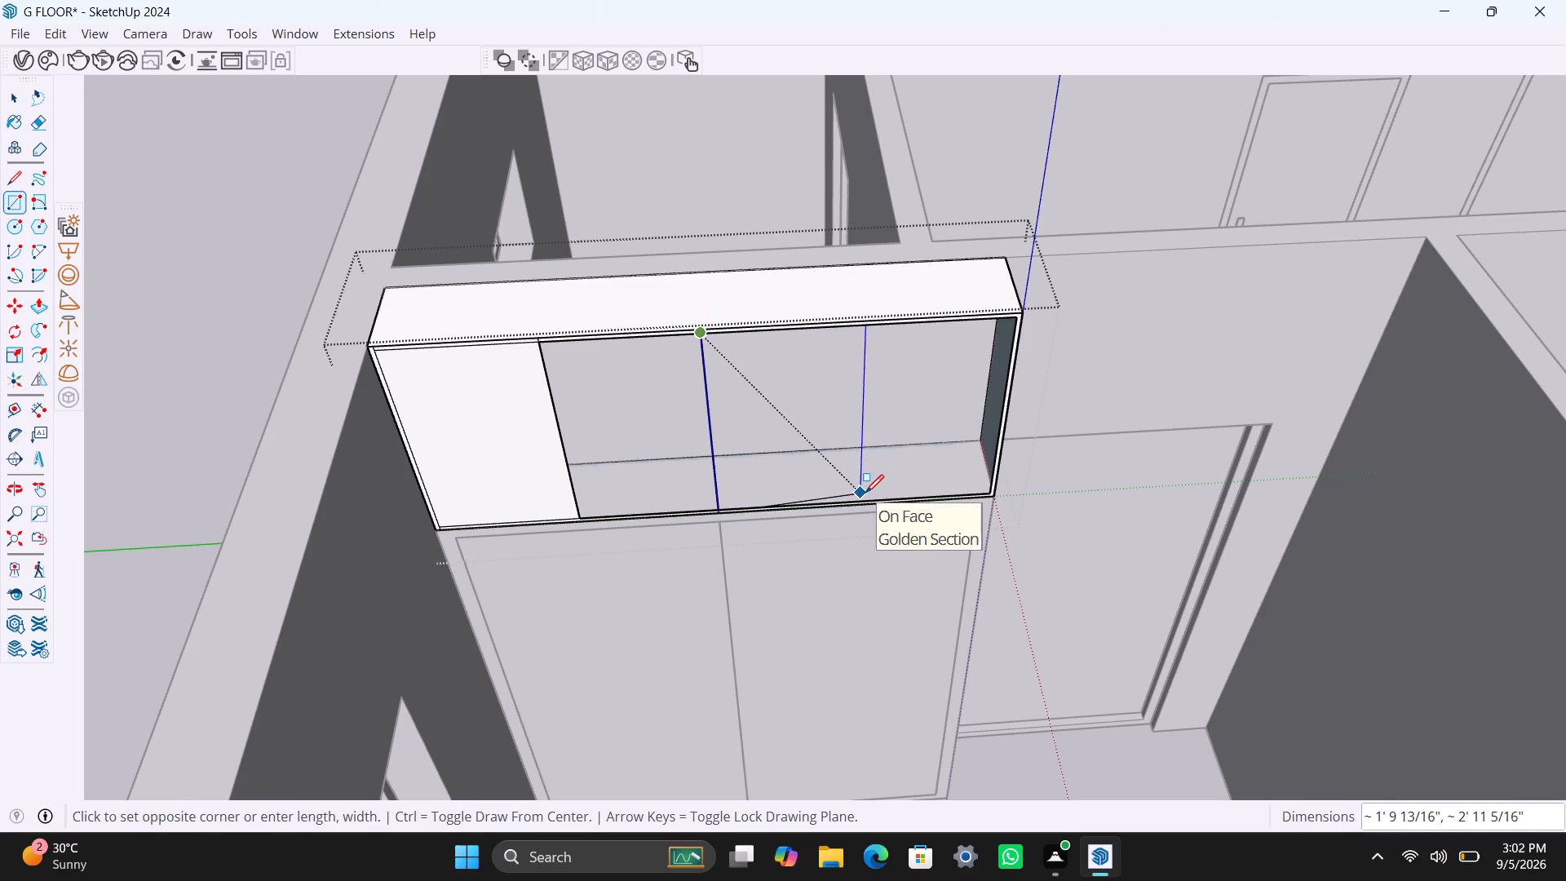
{"action": "left_click", "coordinate": [860, 502]}
{"action": "key", "text": "space"}
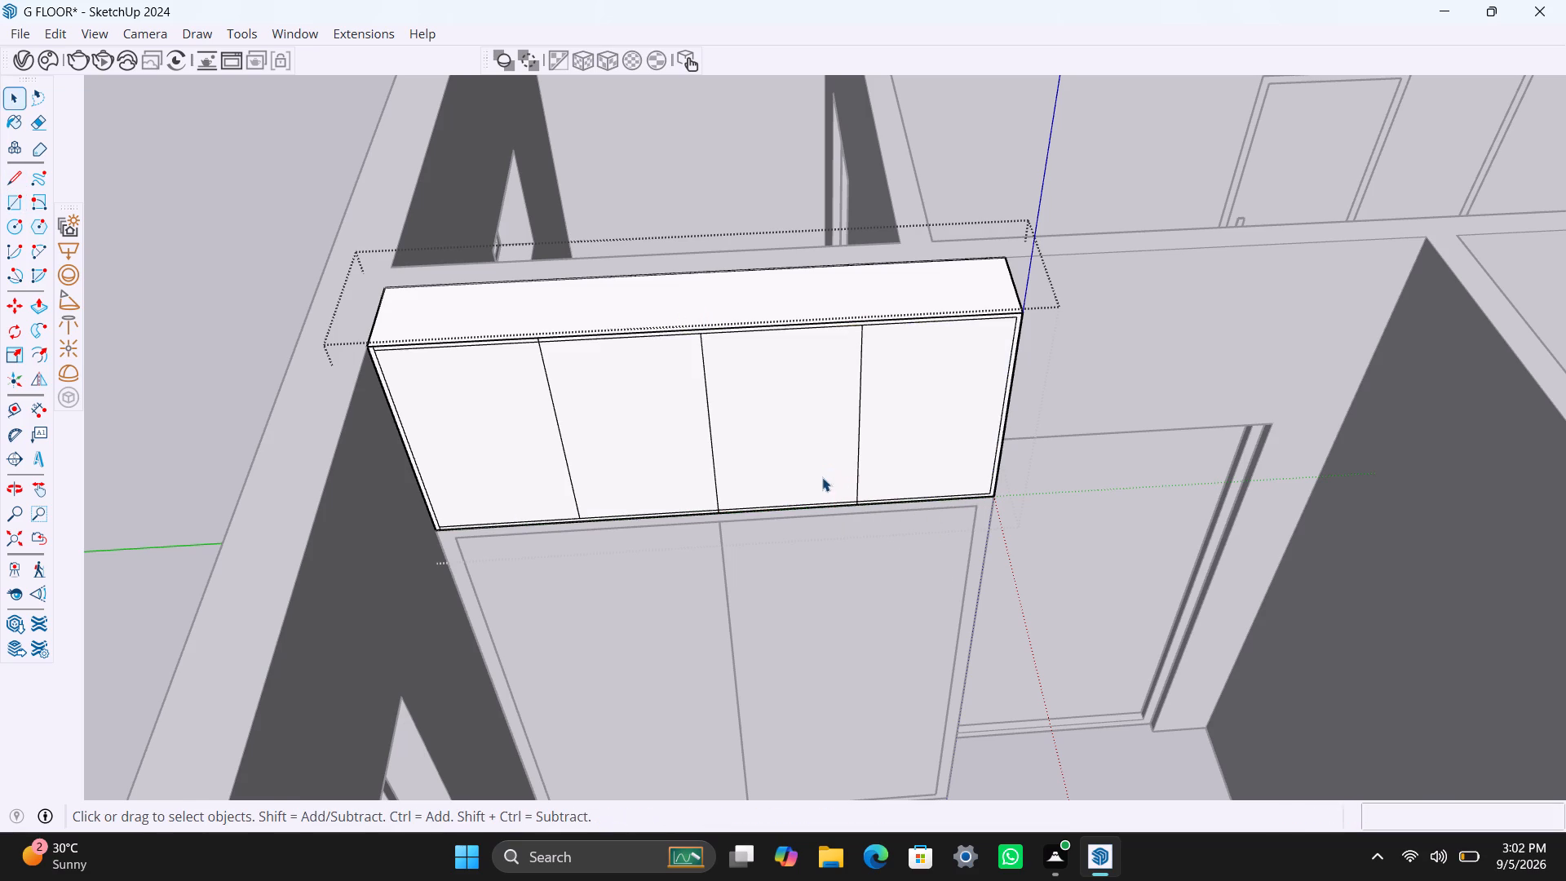
Delete the two quarter-width faces on either side of the new rectangle, leaving the window-side panel in place.
{"action": "double_click", "coordinate": [835, 467]}
{"action": "left_click", "coordinate": [647, 449]}
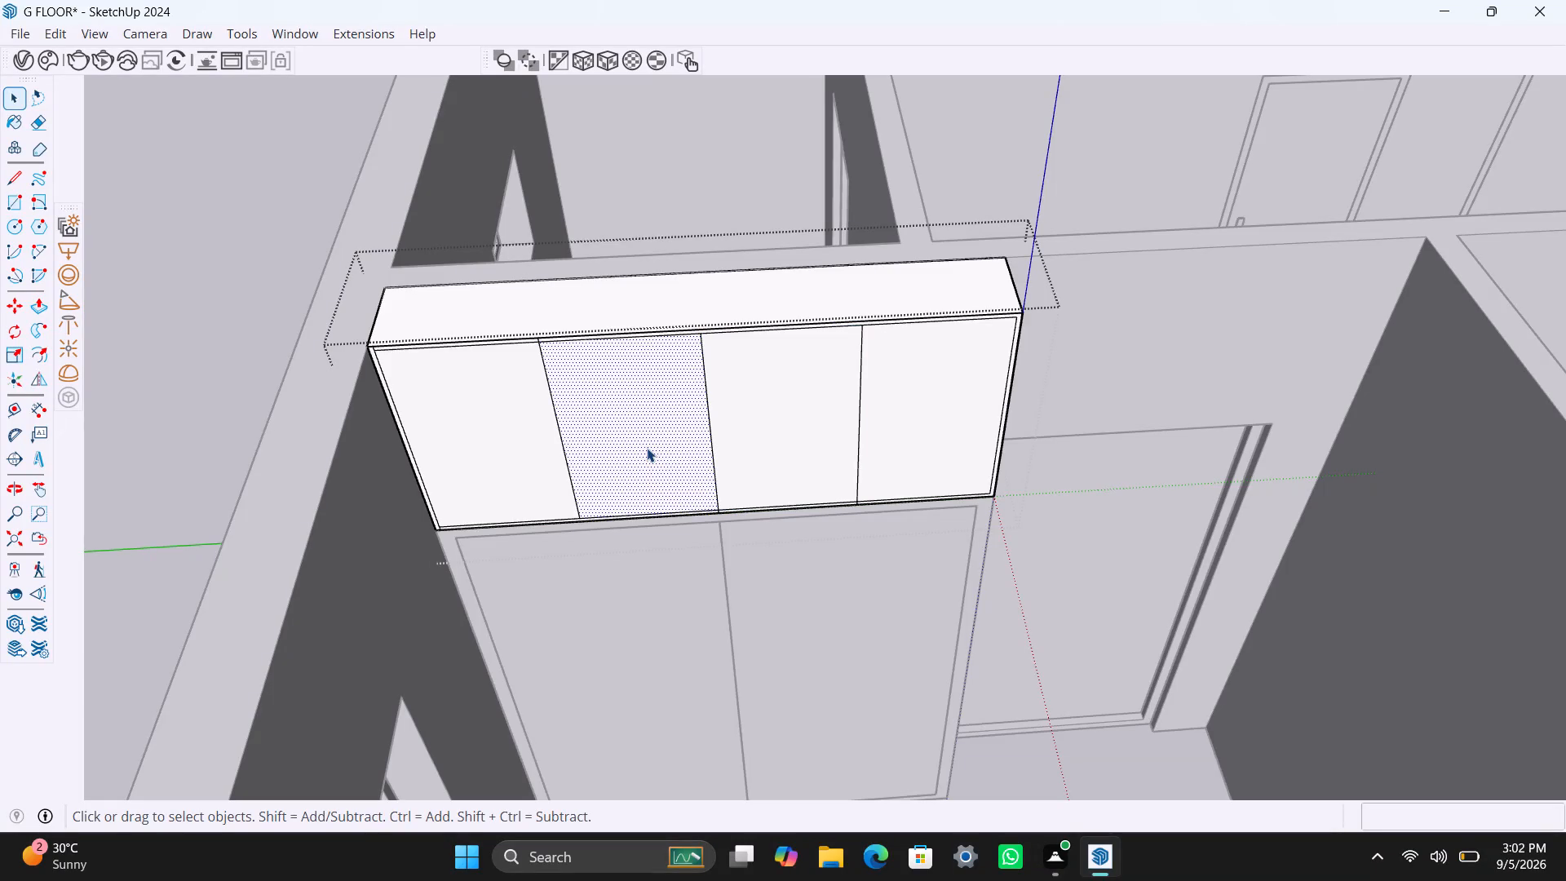
{"action": "key", "text": "Delete"}
{"action": "left_click", "coordinate": [929, 441]}
{"action": "key", "text": "Delete"}
Group the quarter-width panel just past the cabinet's middle and extrude its face 18 mm.
{"action": "double_click", "coordinate": [798, 425]}
{"action": "right_click", "coordinate": [792, 421]}
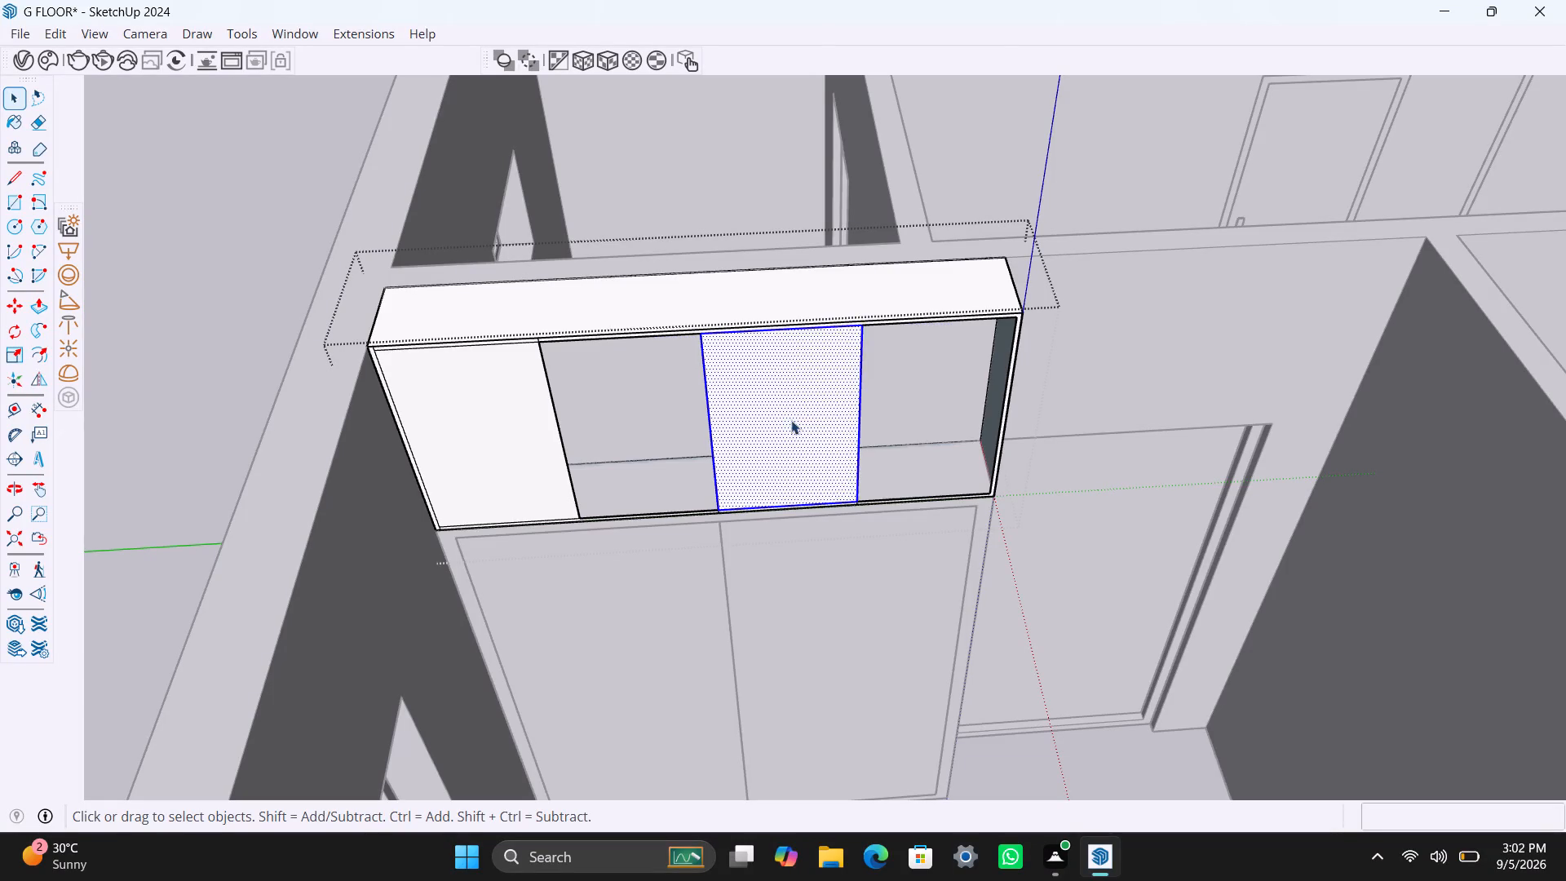
{"action": "left_click", "coordinate": [881, 197]}
{"action": "triple_click", "coordinate": [799, 437]}
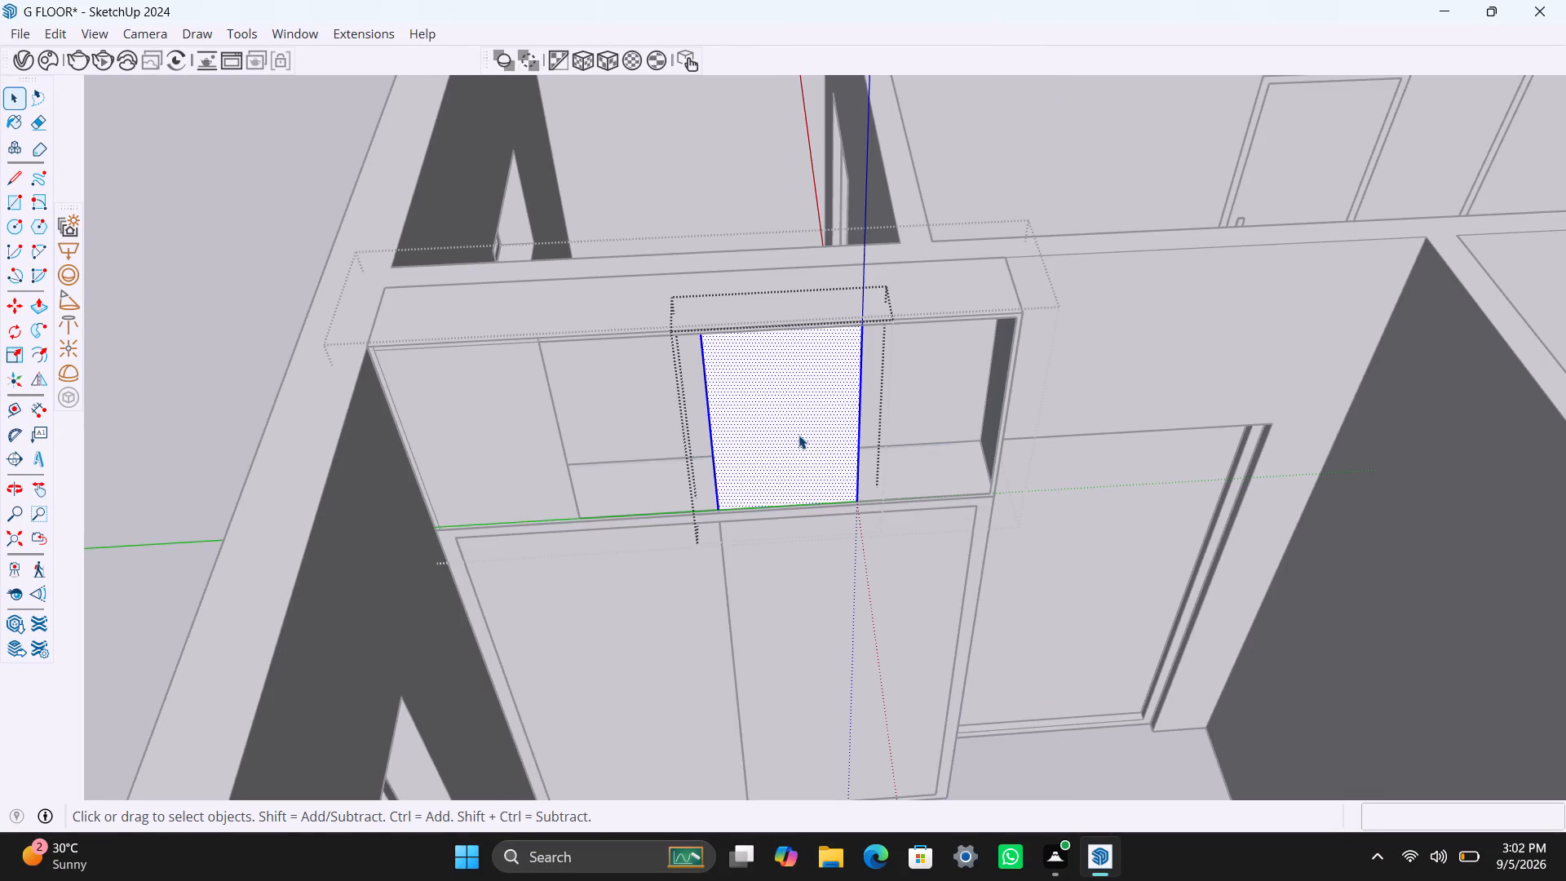
{"action": "key", "text": "p"}
{"action": "left_click", "coordinate": [798, 434]}
{"action": "type", "text": "18mm"}
{"action": "key", "text": "Return"}
{"action": "key", "text": "space"}
{"action": "left_click", "coordinate": [173, 334]}
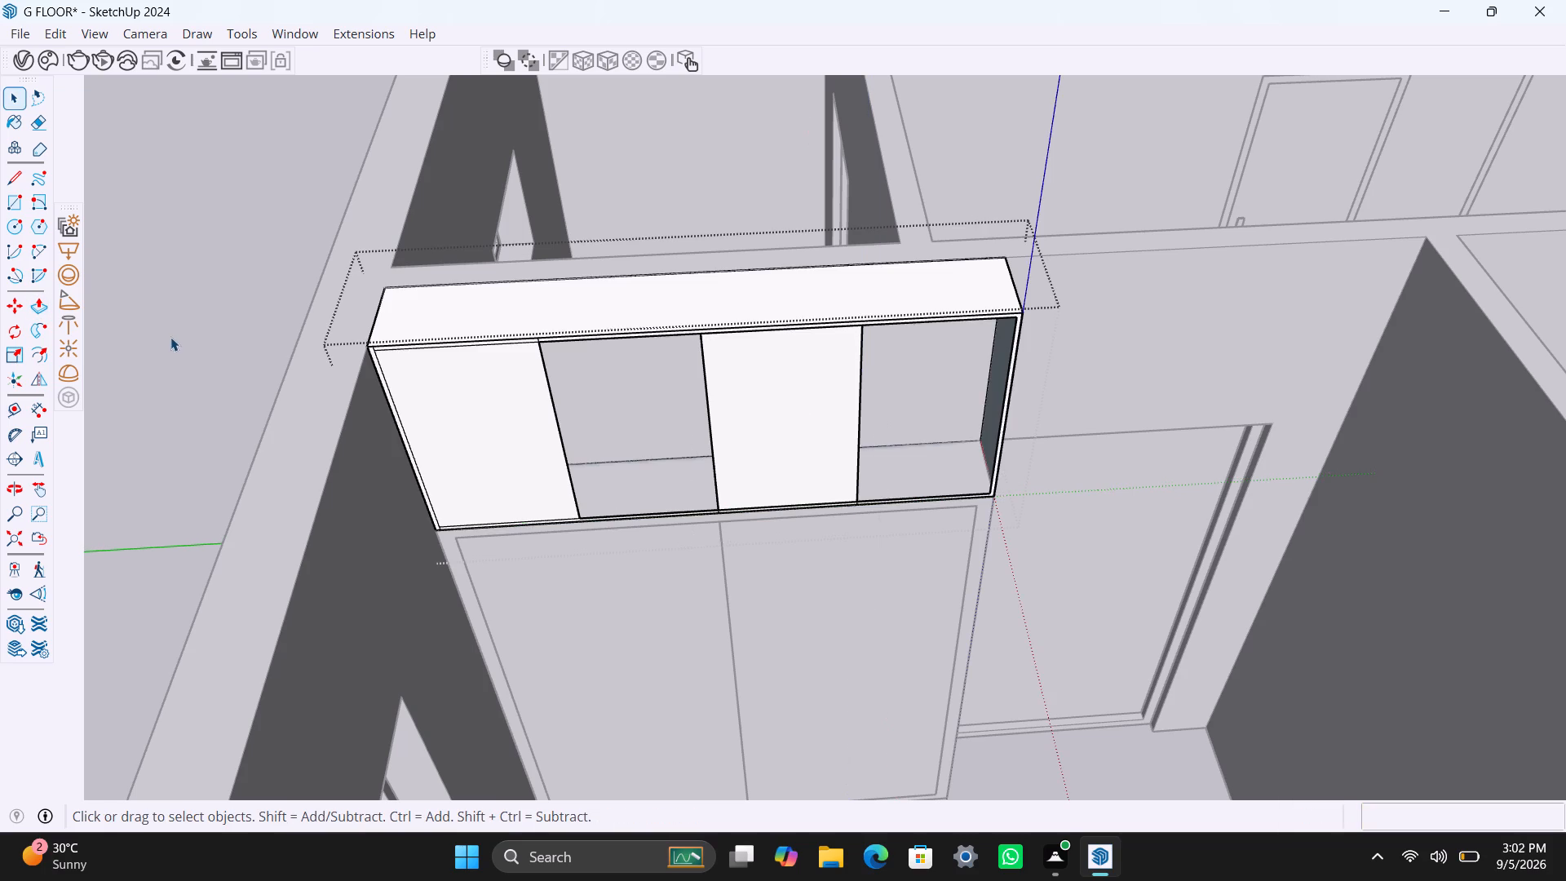
Copy the 18 mm door panel about 1' 8 5/16" into the empty quarter at the cabinet's door-side end.
{"action": "scroll", "coordinate": [801, 455], "scroll_direction": "up", "scroll_amount": 2}
{"action": "left_click", "coordinate": [809, 460]}
{"action": "scroll", "coordinate": [857, 503], "scroll_direction": "up", "scroll_amount": 1}
{"action": "scroll", "coordinate": [871, 480], "scroll_direction": "down", "scroll_amount": 2}
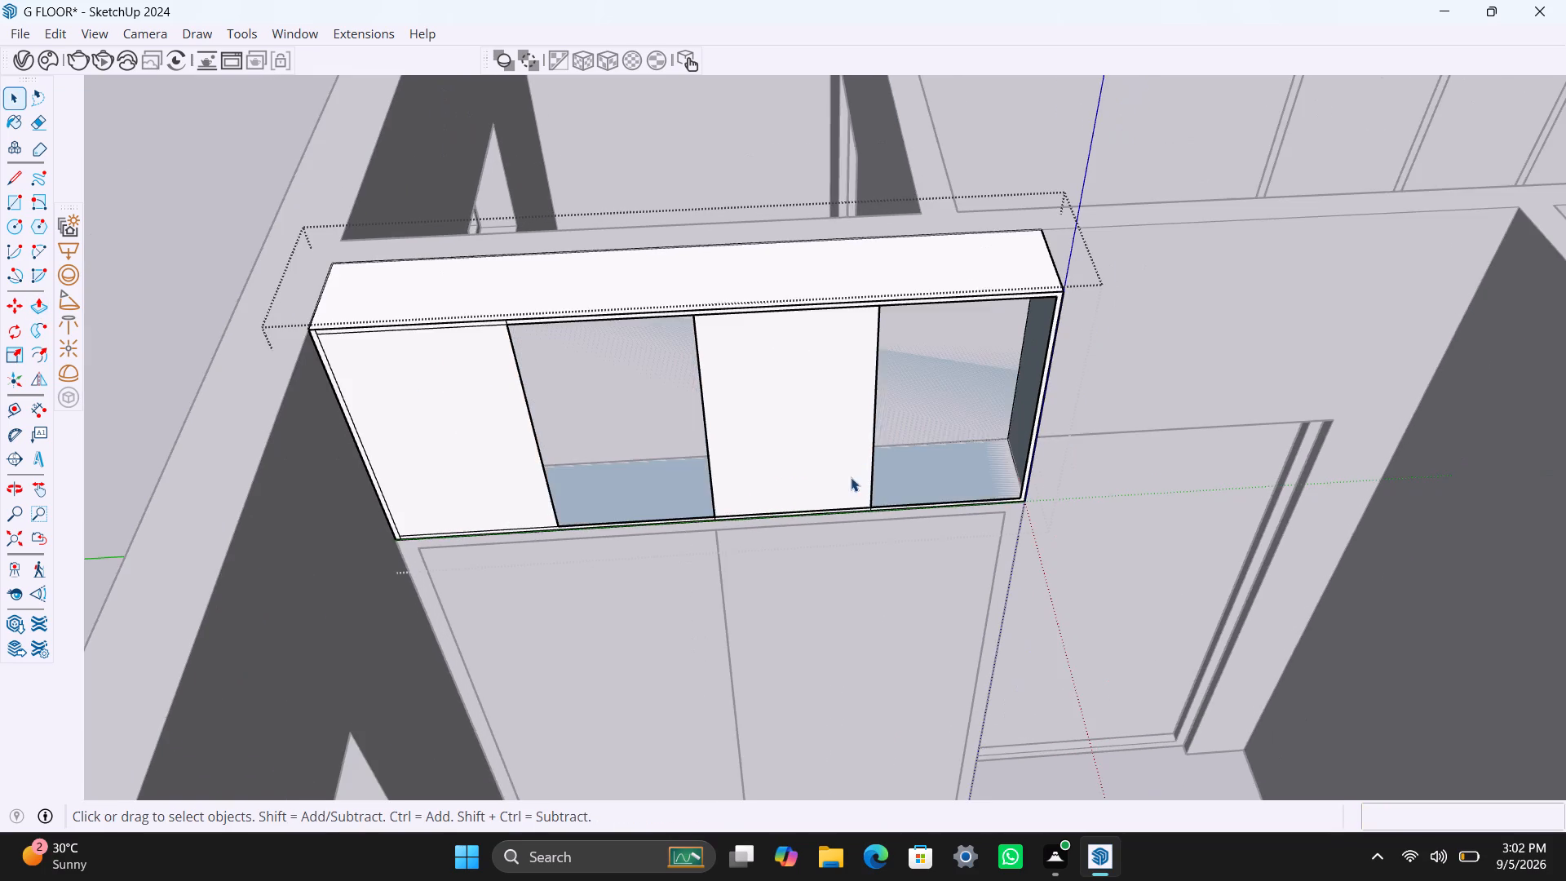
{"action": "middle_click_drag", "start_coordinate": [849, 476], "coordinate": [757, 481]}
{"action": "left_click", "coordinate": [790, 478]}
{"action": "scroll", "coordinate": [802, 487], "scroll_direction": "up", "scroll_amount": 3}
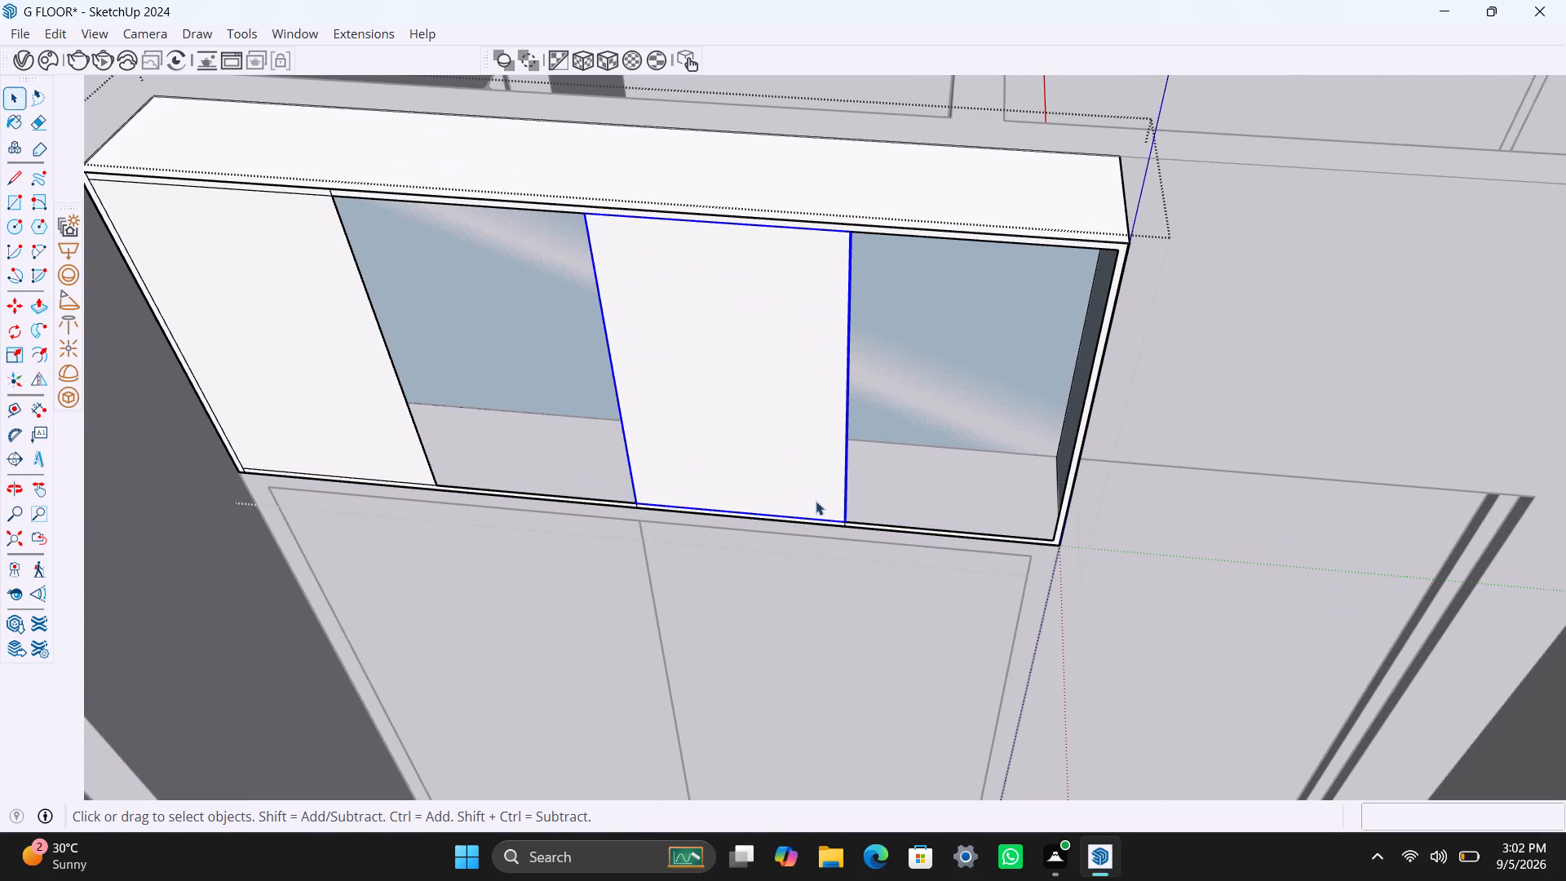
{"action": "key", "text": "m"}
{"action": "left_click", "coordinate": [841, 527]}
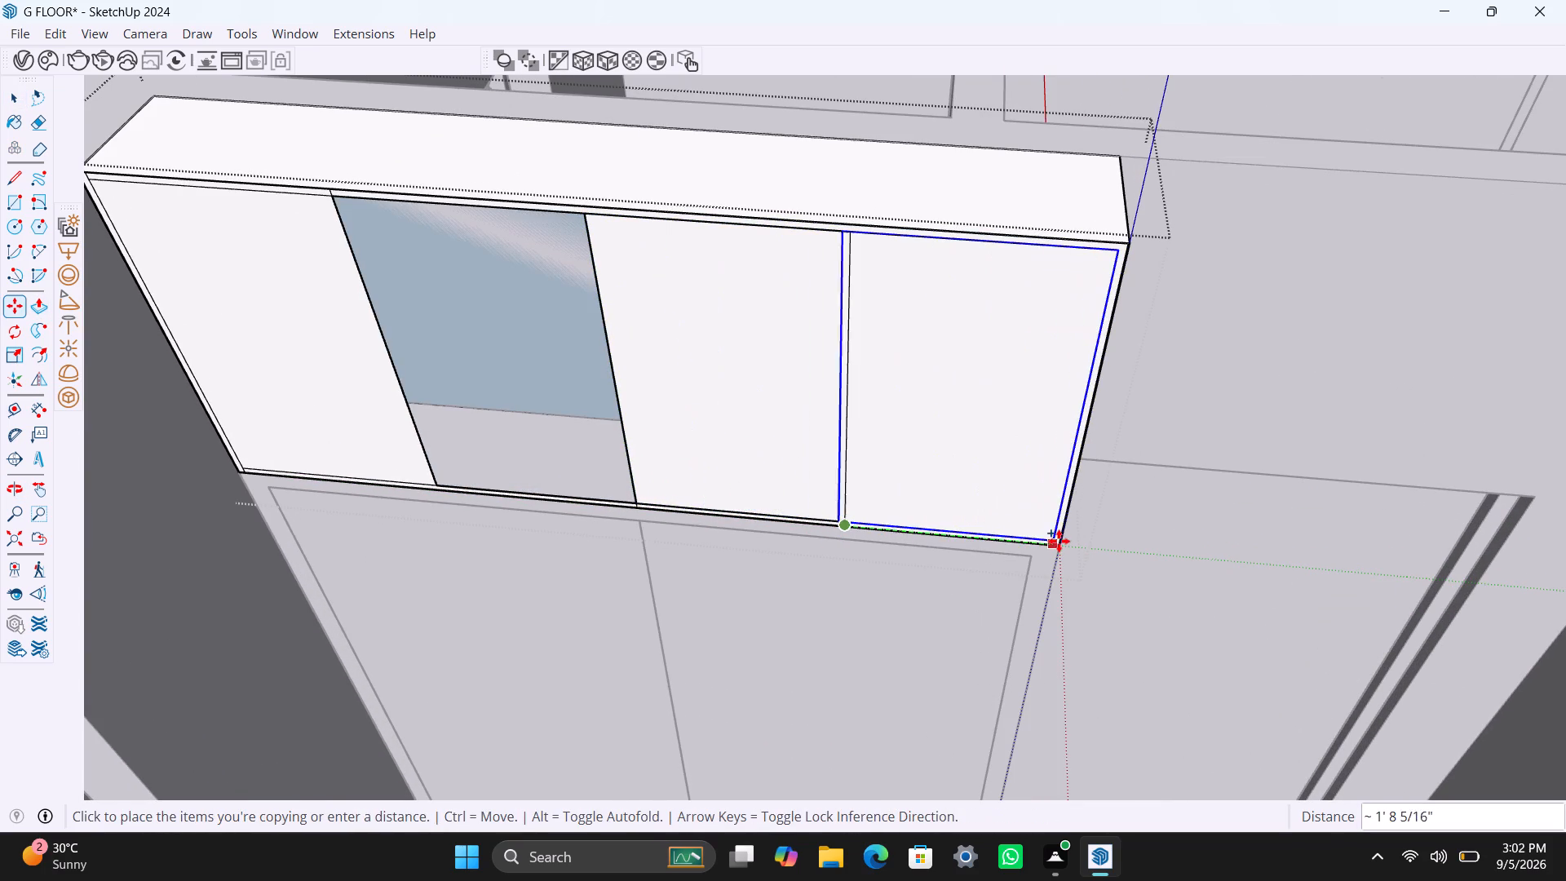
{"action": "left_click", "coordinate": [1059, 541]}
{"action": "key", "text": "space"}
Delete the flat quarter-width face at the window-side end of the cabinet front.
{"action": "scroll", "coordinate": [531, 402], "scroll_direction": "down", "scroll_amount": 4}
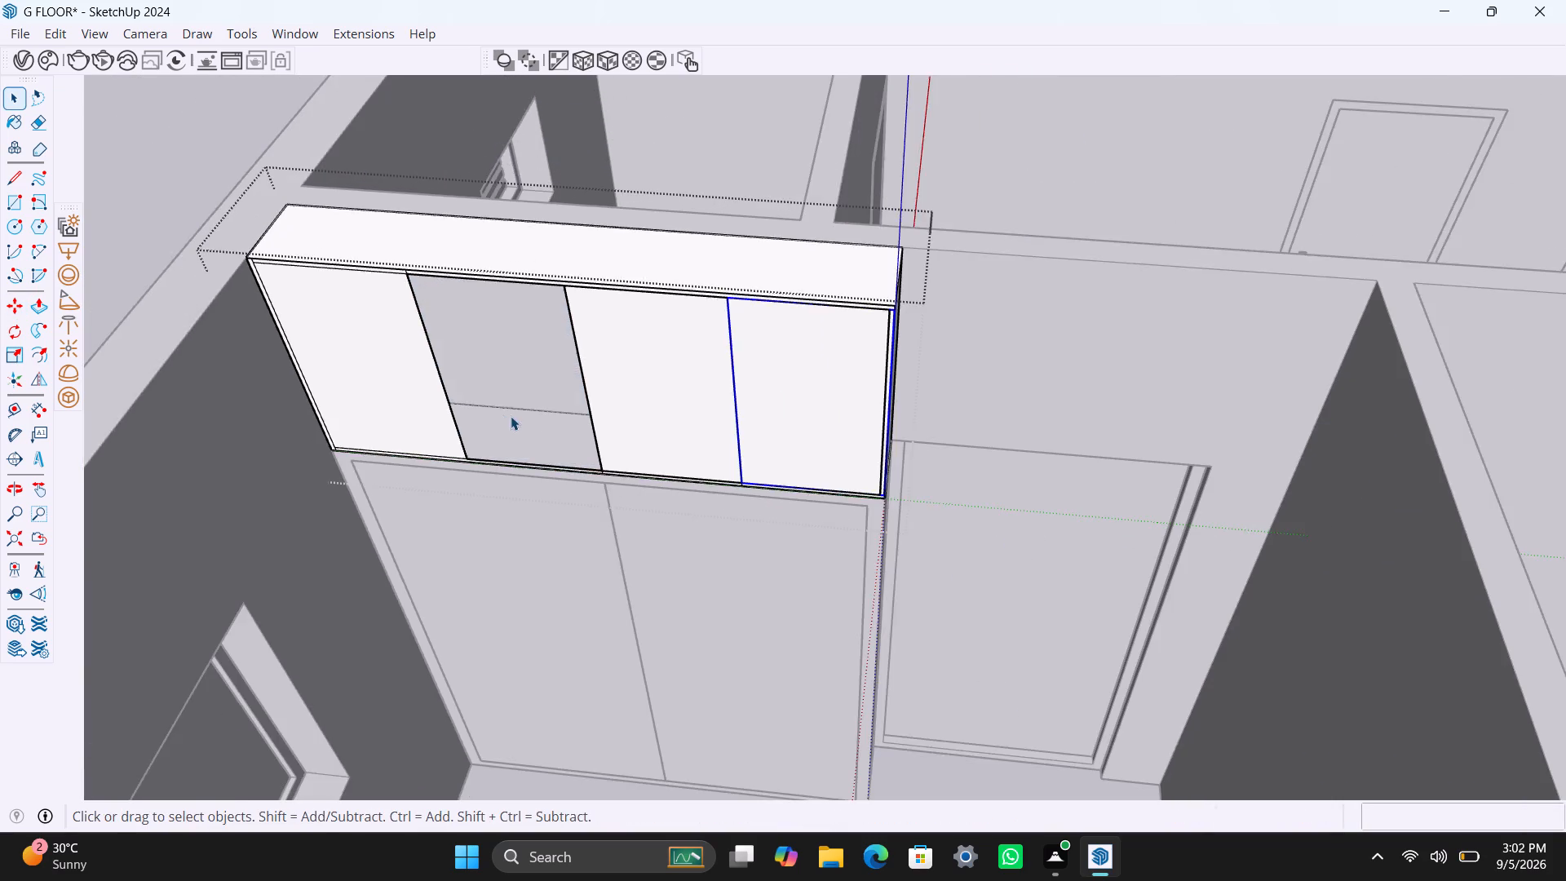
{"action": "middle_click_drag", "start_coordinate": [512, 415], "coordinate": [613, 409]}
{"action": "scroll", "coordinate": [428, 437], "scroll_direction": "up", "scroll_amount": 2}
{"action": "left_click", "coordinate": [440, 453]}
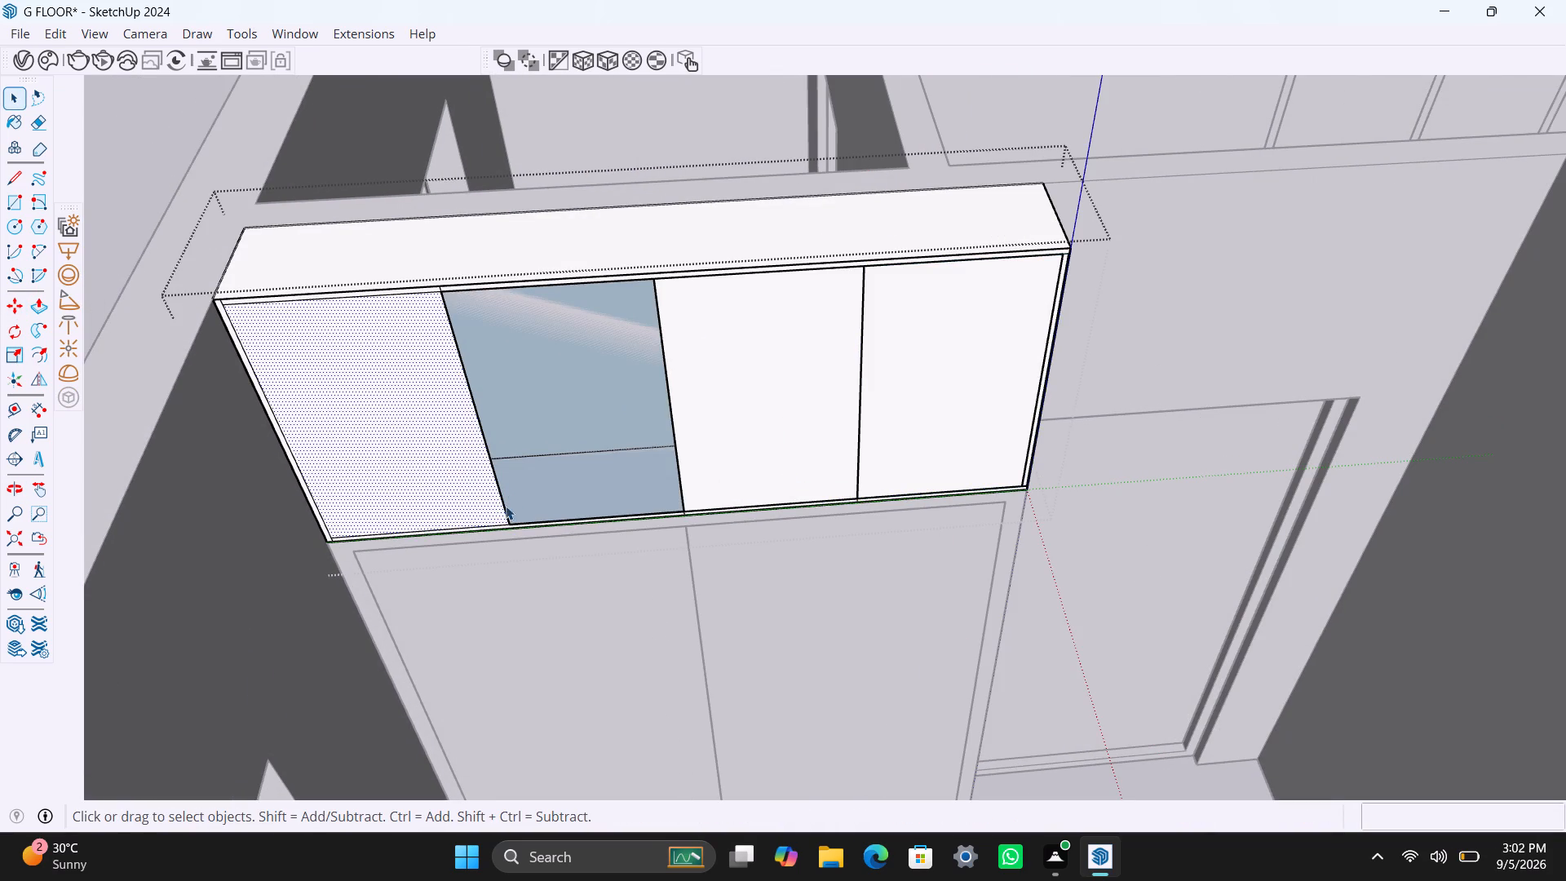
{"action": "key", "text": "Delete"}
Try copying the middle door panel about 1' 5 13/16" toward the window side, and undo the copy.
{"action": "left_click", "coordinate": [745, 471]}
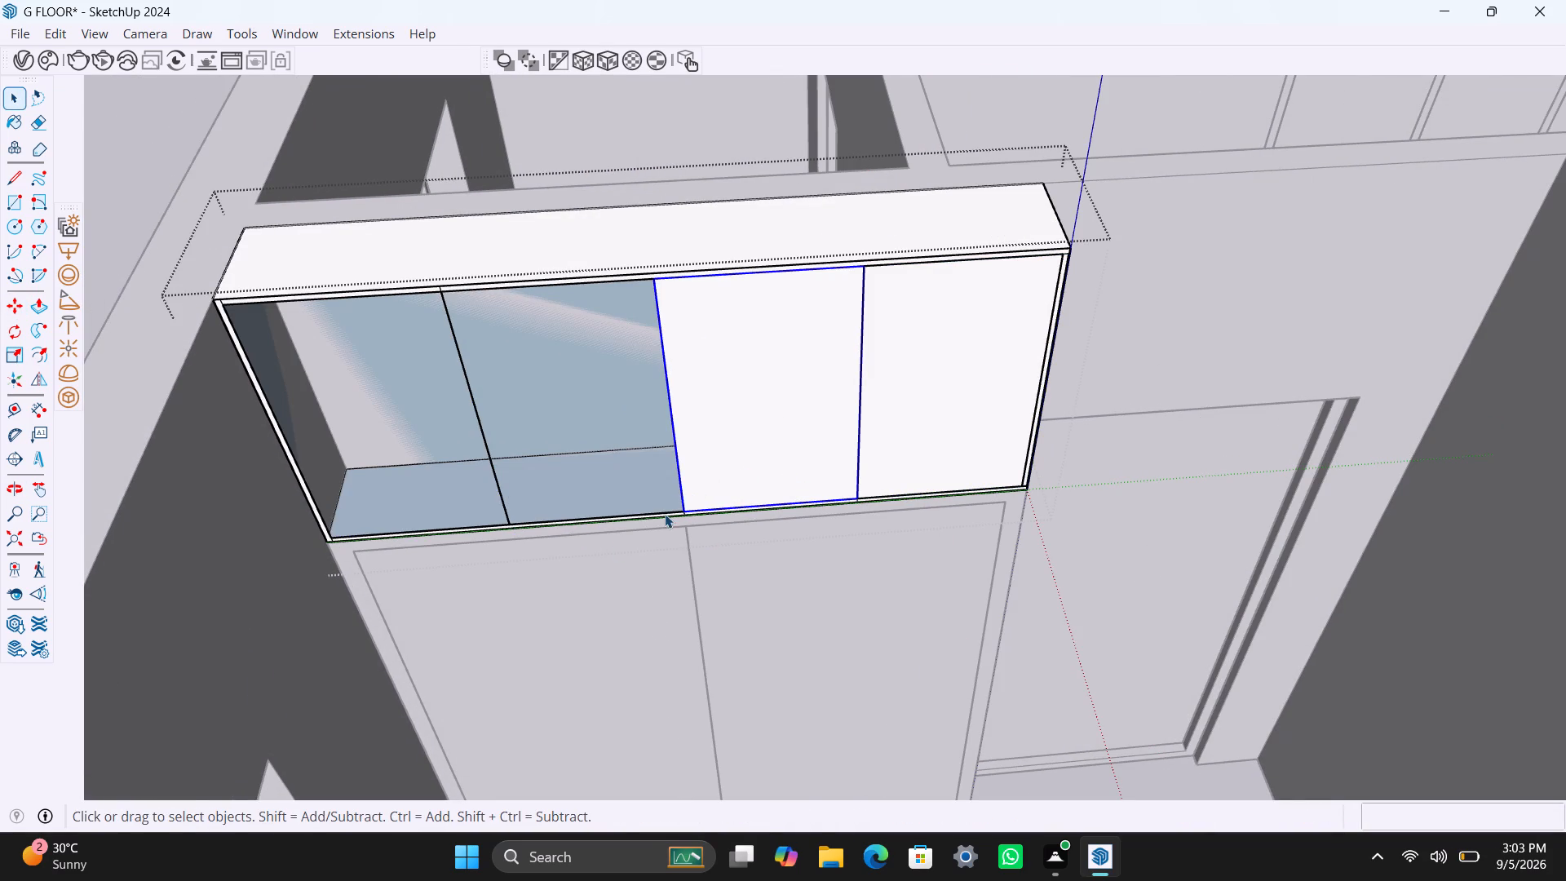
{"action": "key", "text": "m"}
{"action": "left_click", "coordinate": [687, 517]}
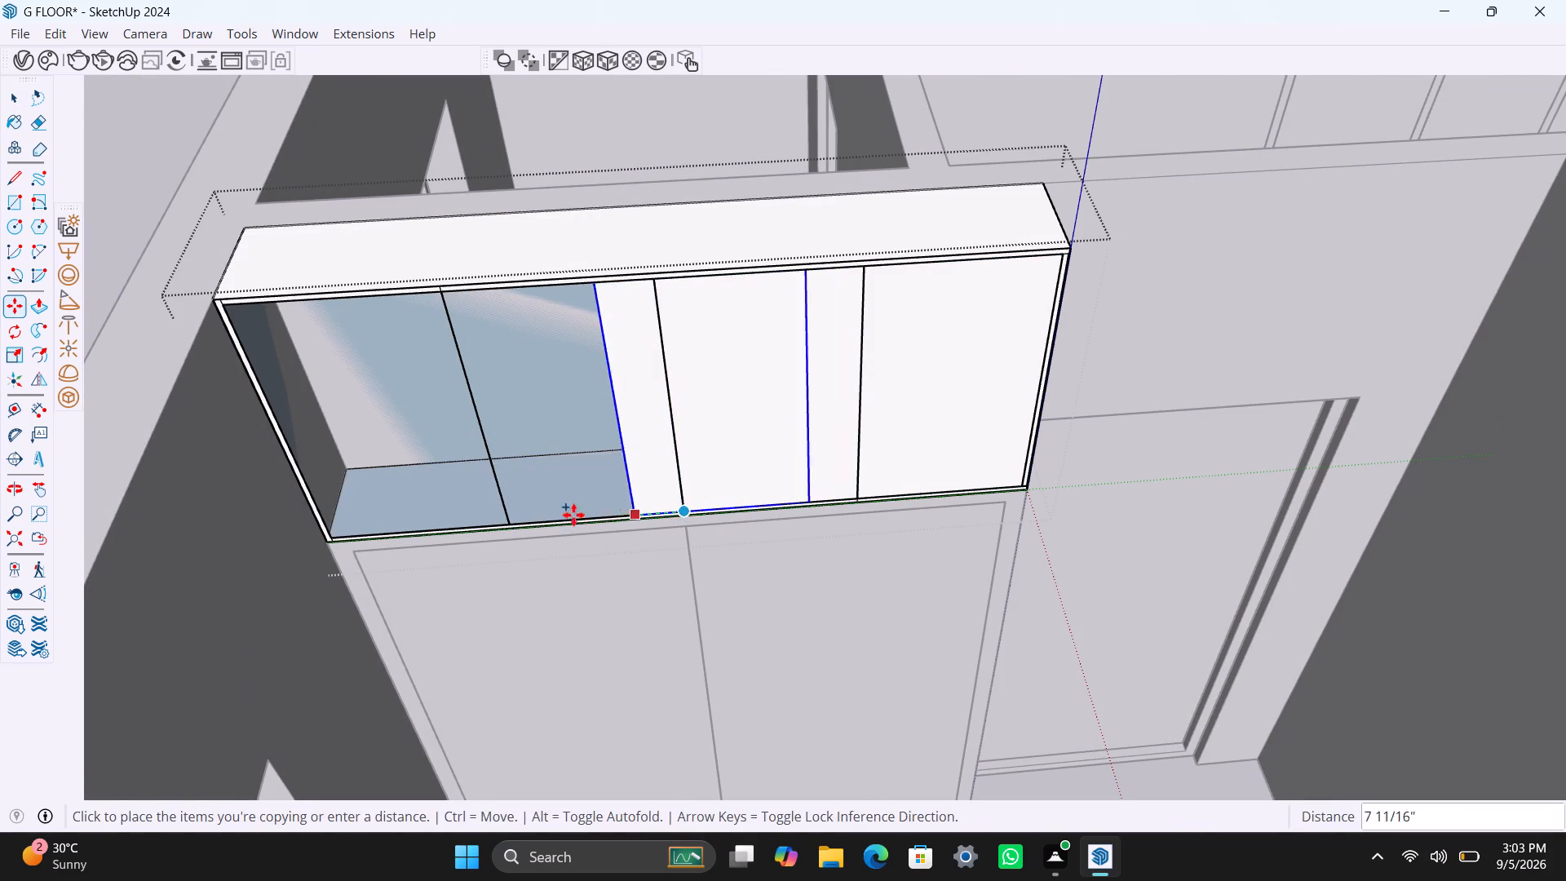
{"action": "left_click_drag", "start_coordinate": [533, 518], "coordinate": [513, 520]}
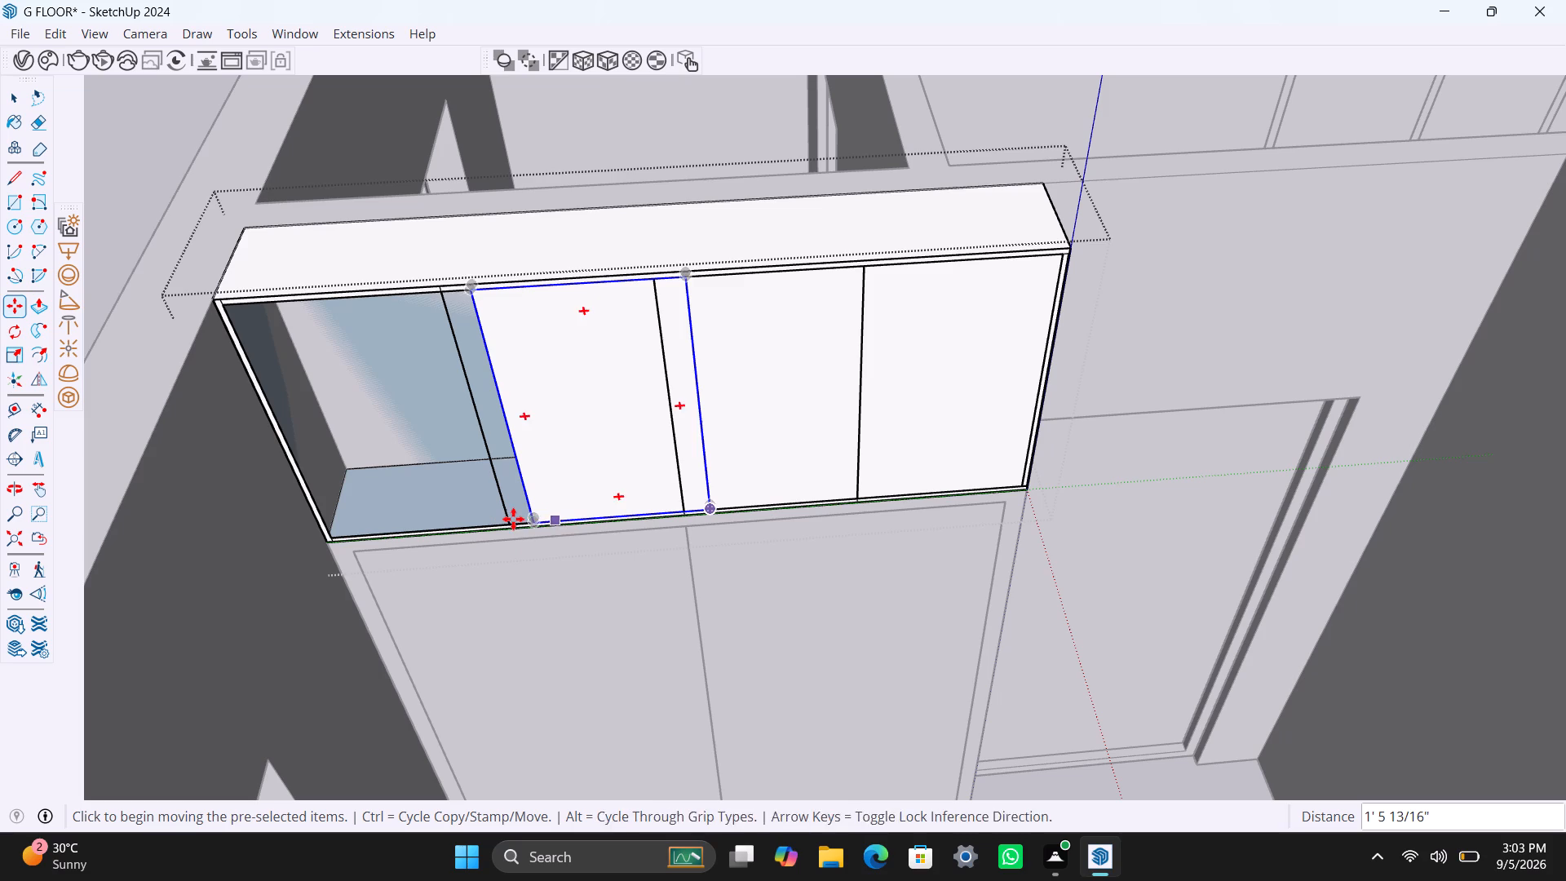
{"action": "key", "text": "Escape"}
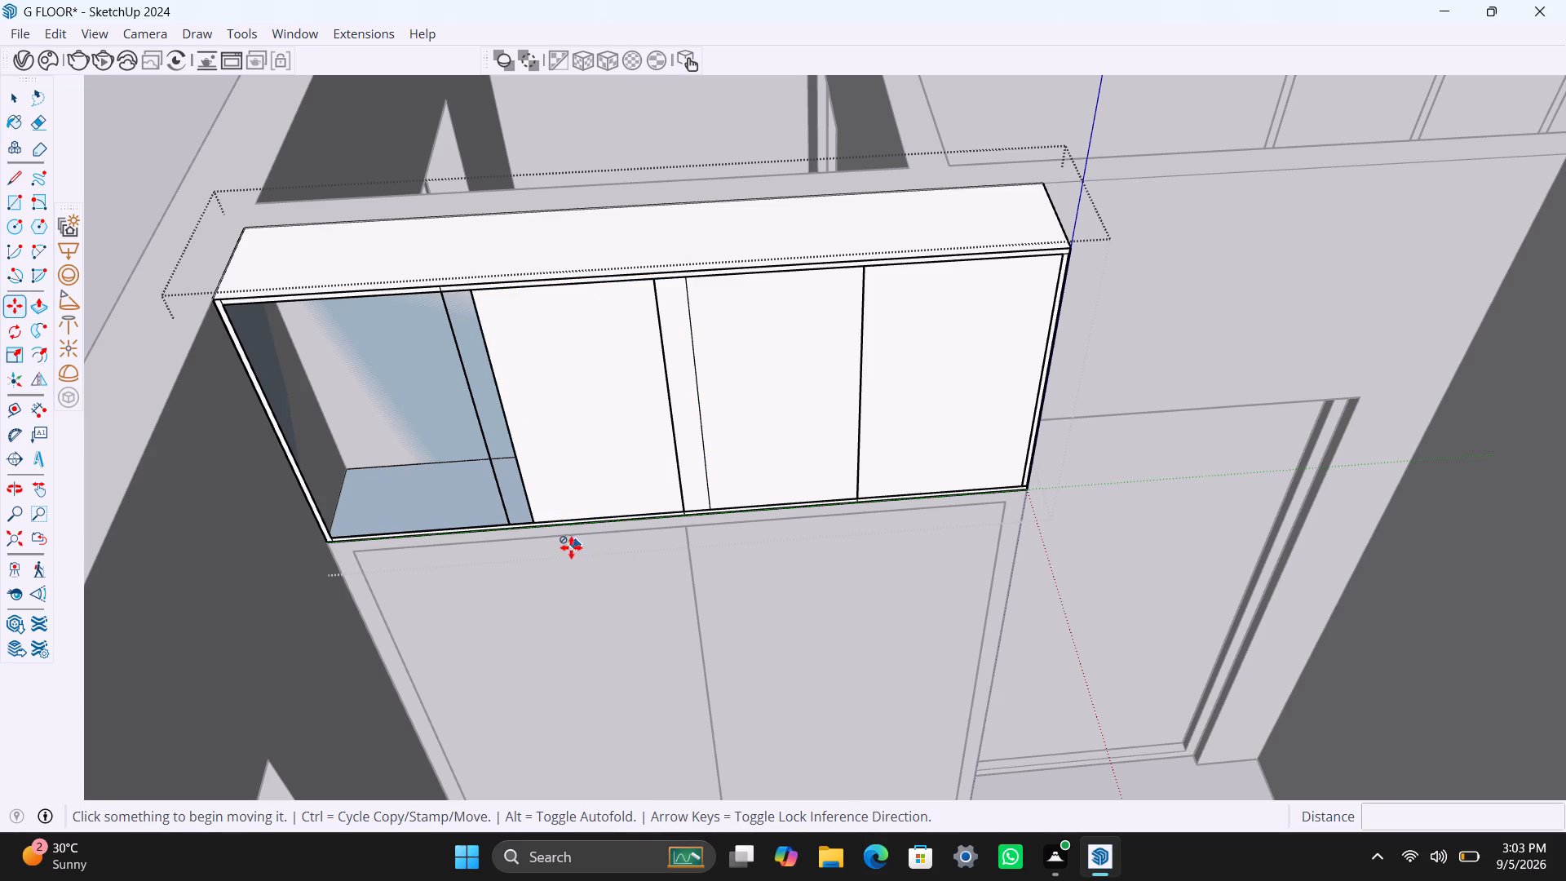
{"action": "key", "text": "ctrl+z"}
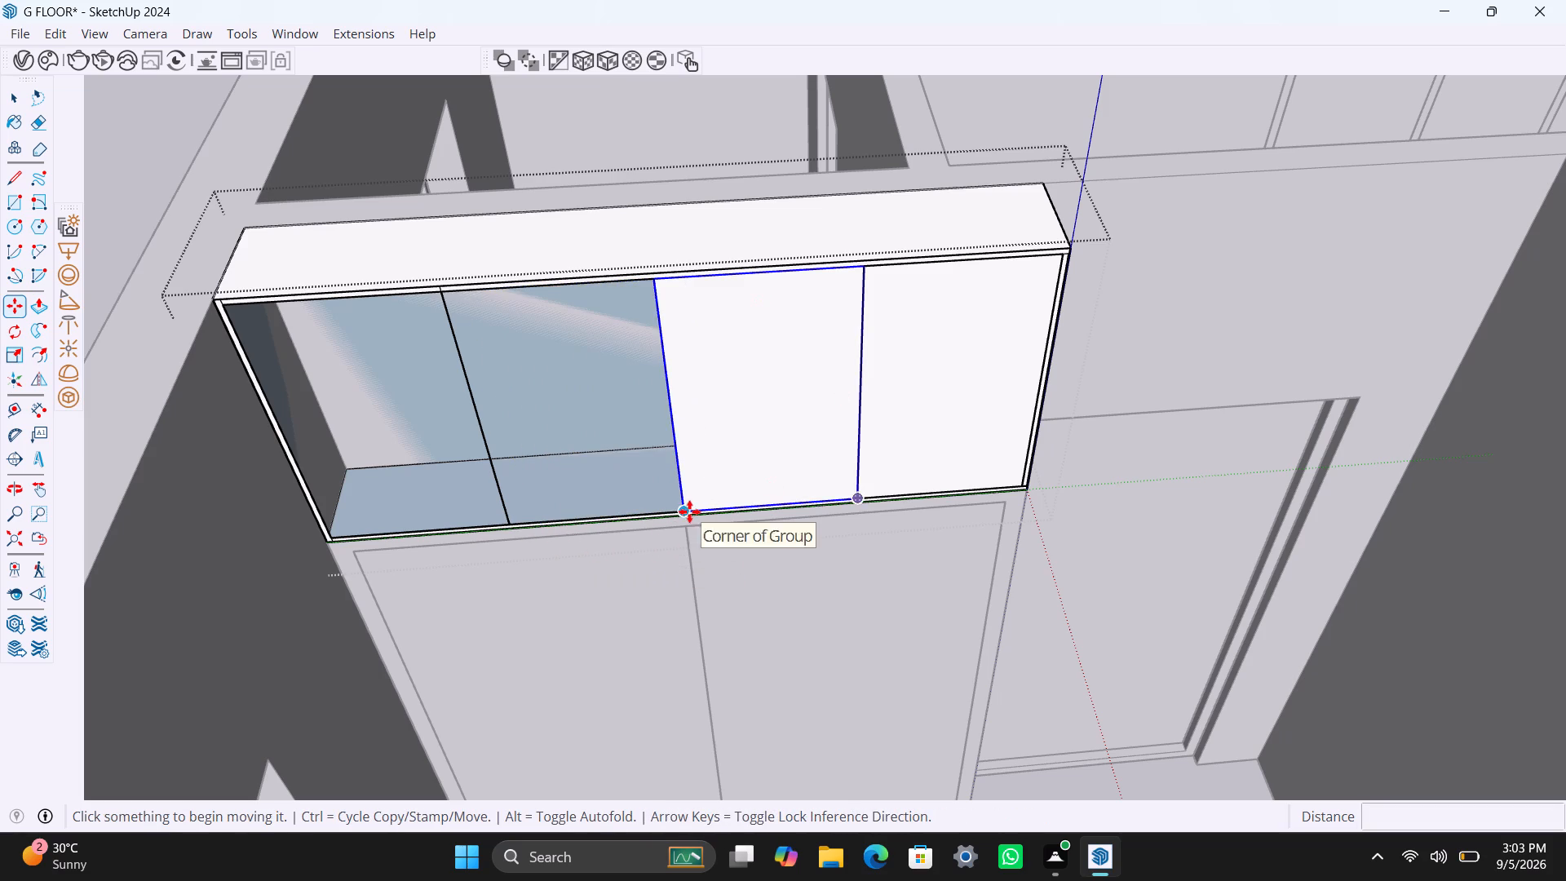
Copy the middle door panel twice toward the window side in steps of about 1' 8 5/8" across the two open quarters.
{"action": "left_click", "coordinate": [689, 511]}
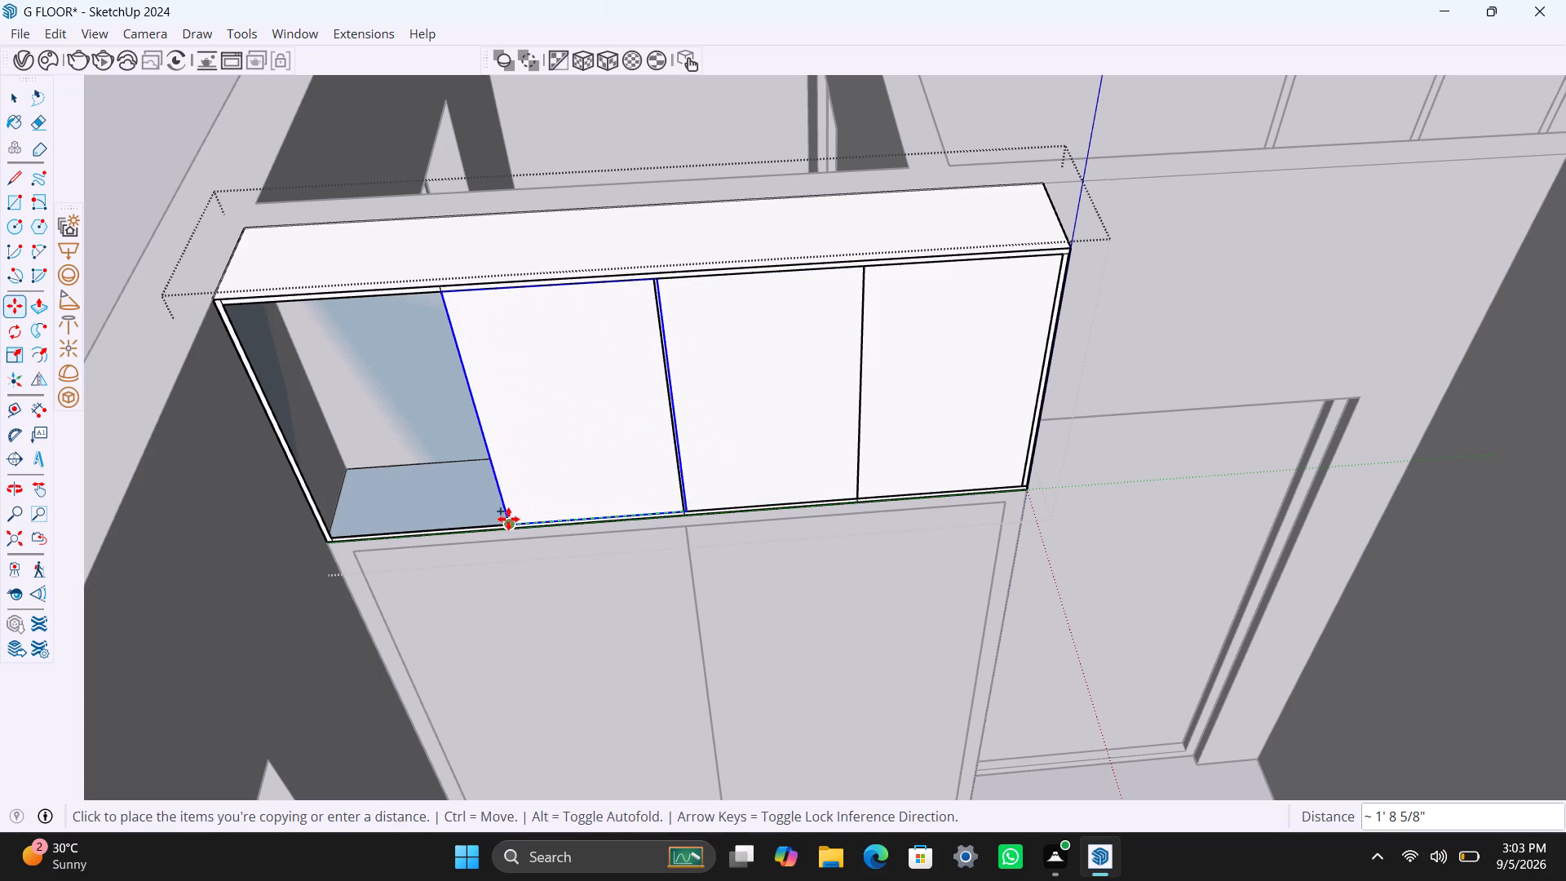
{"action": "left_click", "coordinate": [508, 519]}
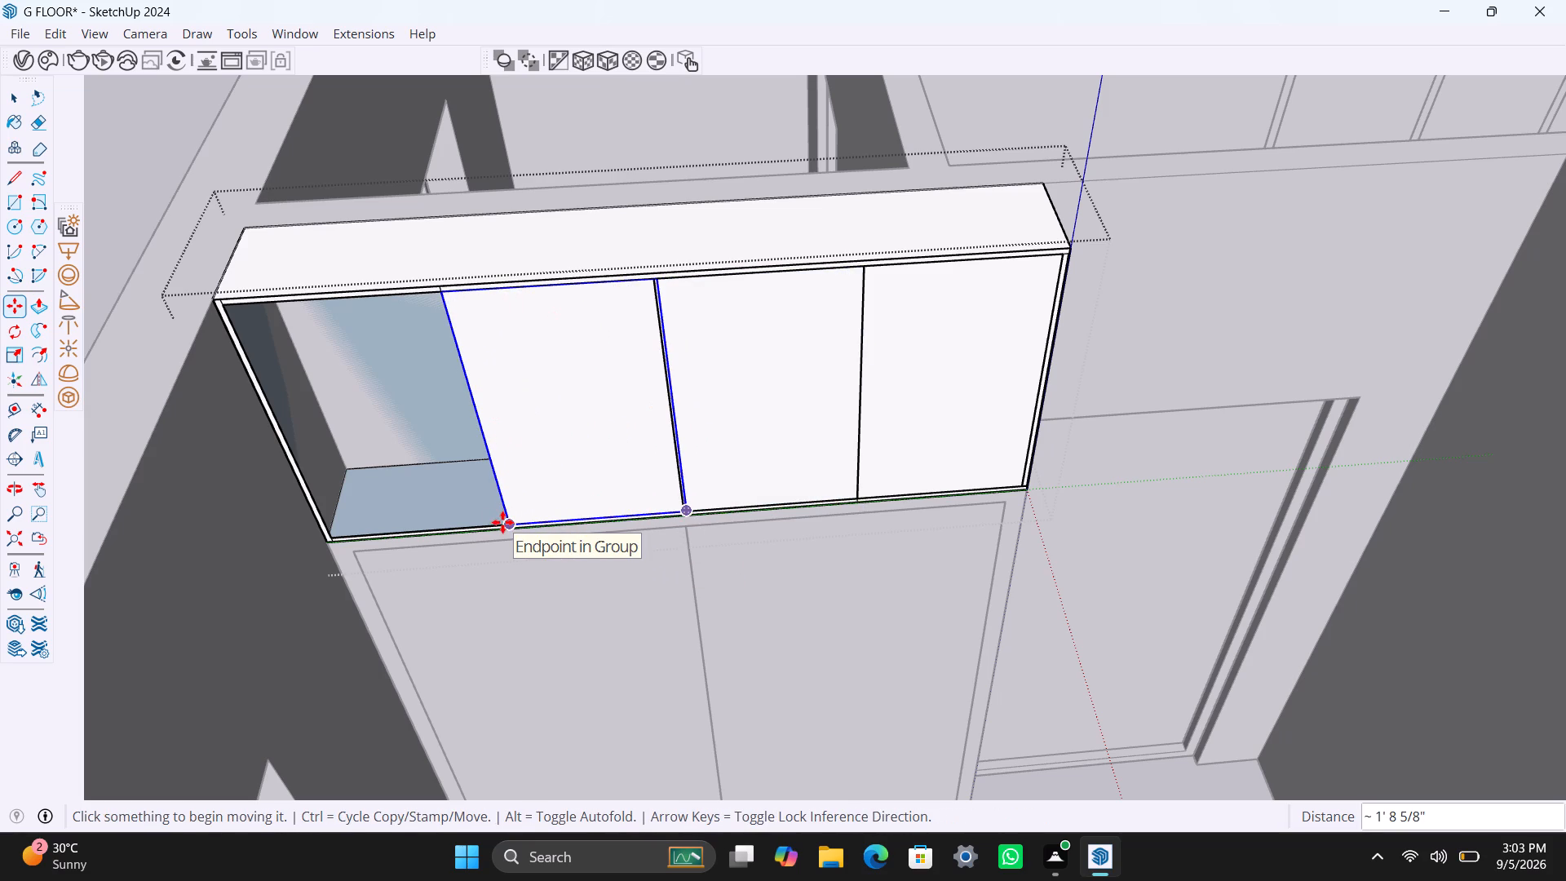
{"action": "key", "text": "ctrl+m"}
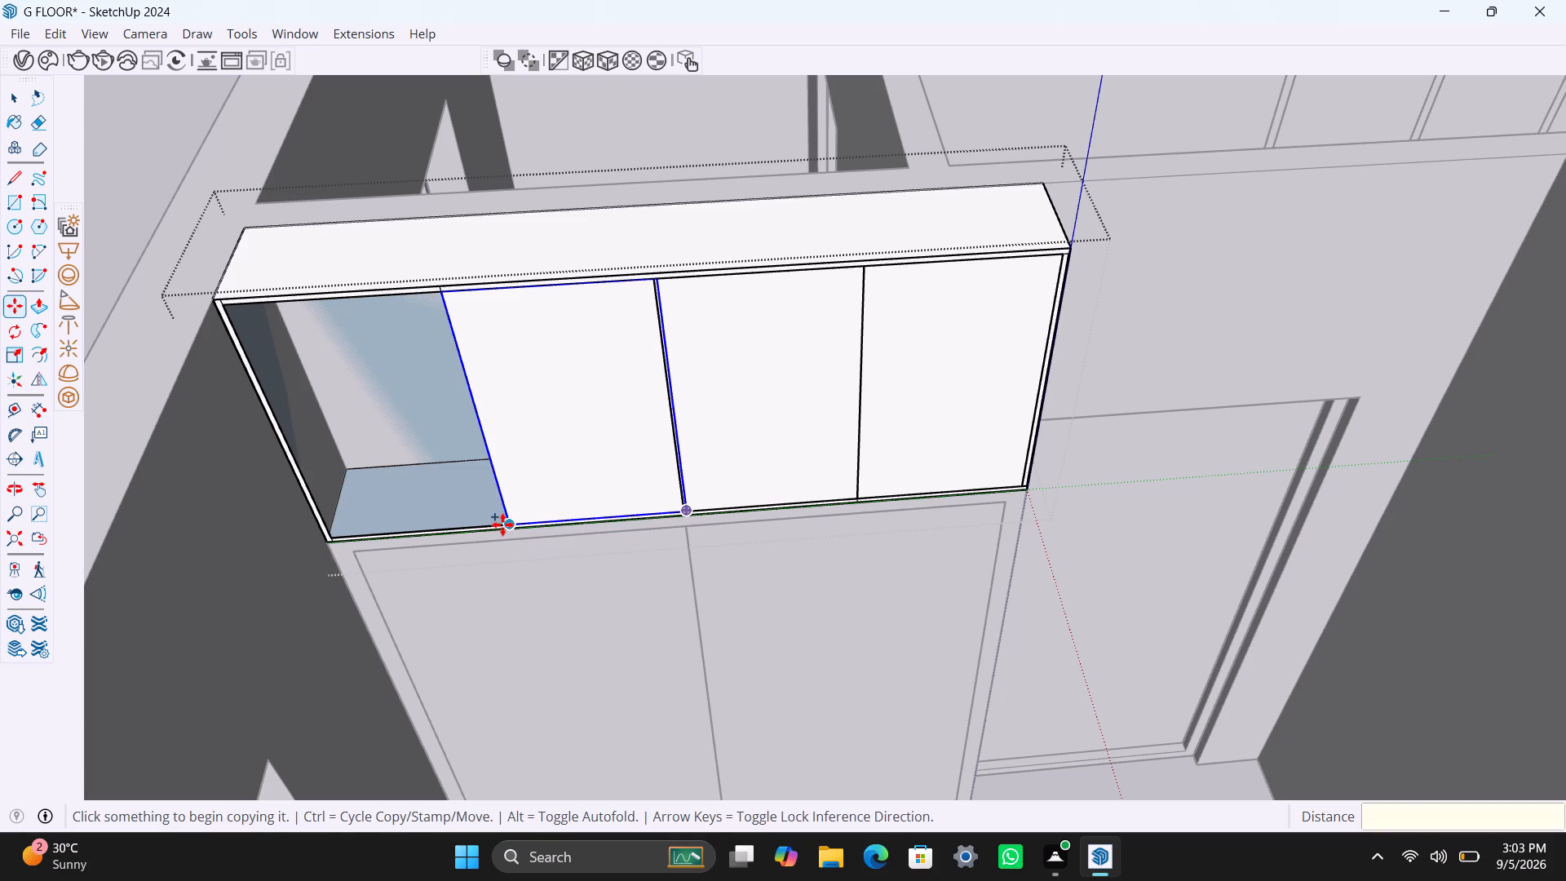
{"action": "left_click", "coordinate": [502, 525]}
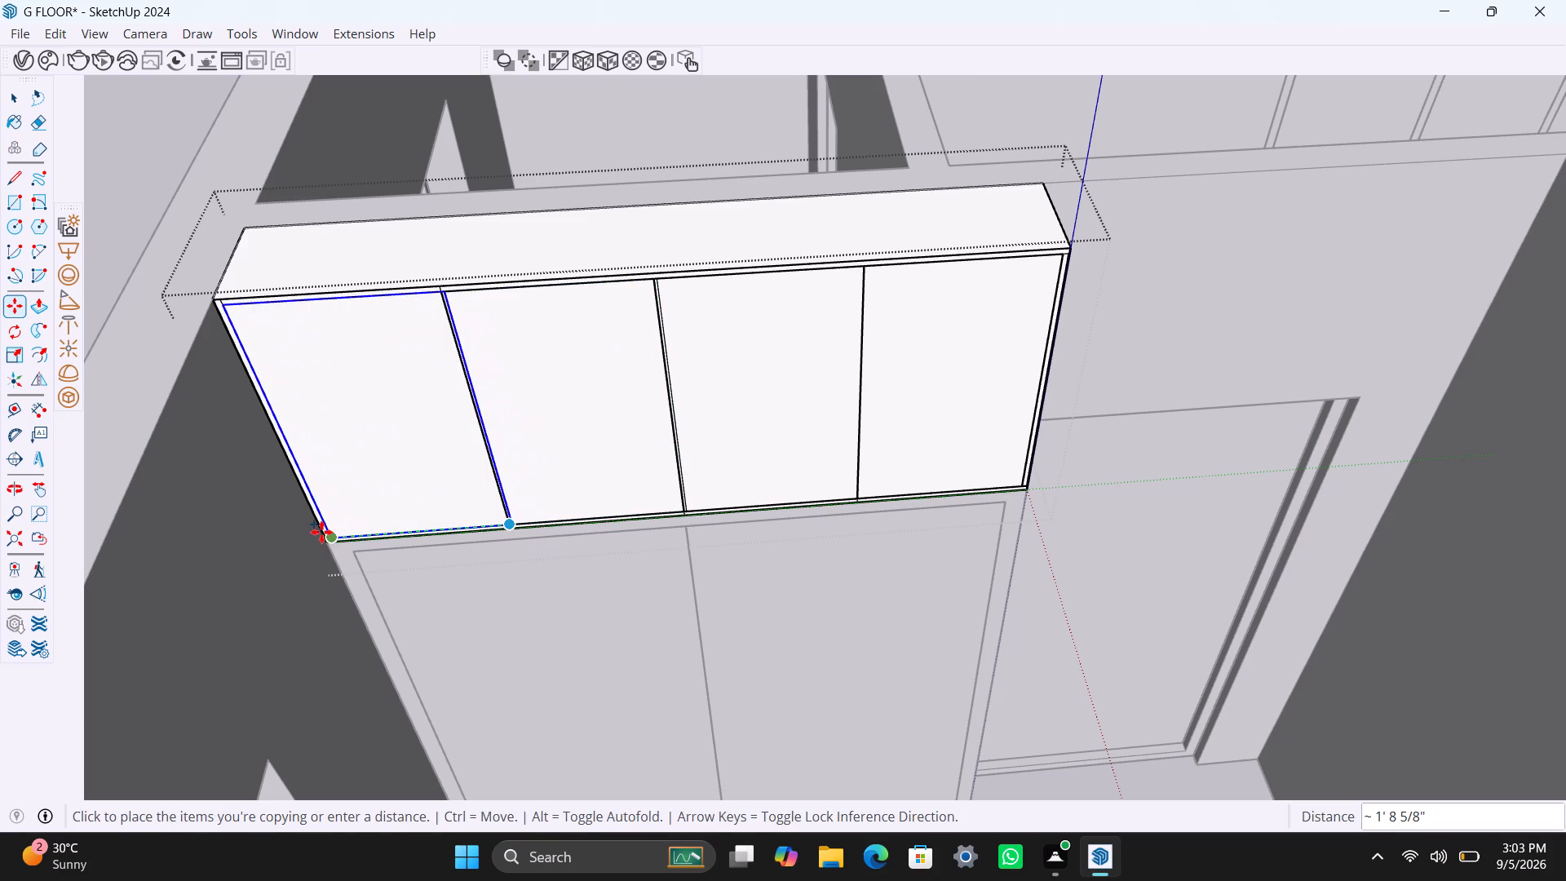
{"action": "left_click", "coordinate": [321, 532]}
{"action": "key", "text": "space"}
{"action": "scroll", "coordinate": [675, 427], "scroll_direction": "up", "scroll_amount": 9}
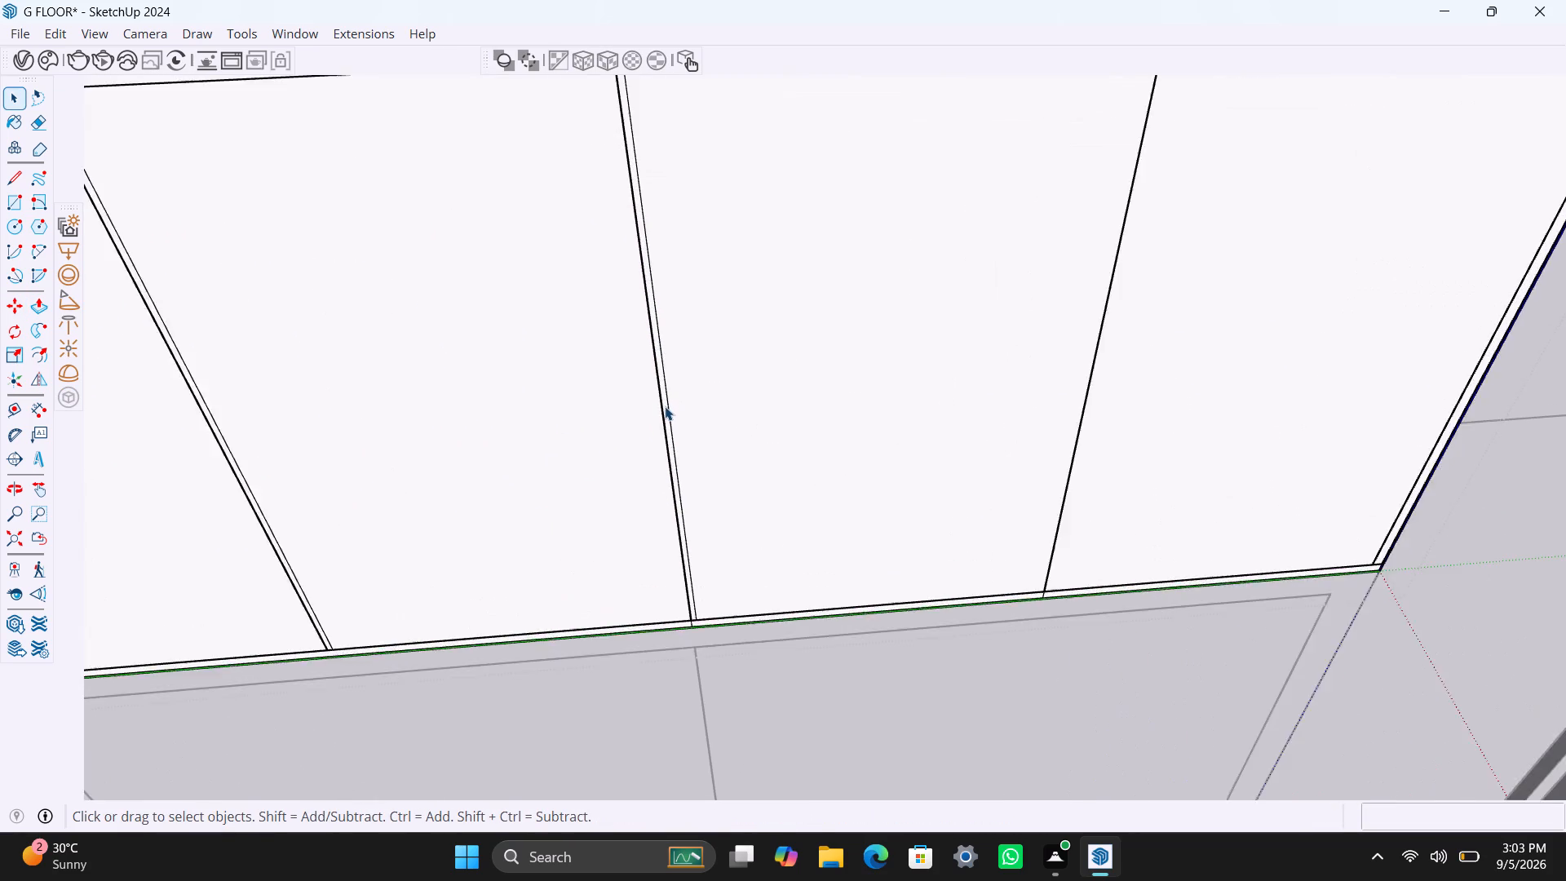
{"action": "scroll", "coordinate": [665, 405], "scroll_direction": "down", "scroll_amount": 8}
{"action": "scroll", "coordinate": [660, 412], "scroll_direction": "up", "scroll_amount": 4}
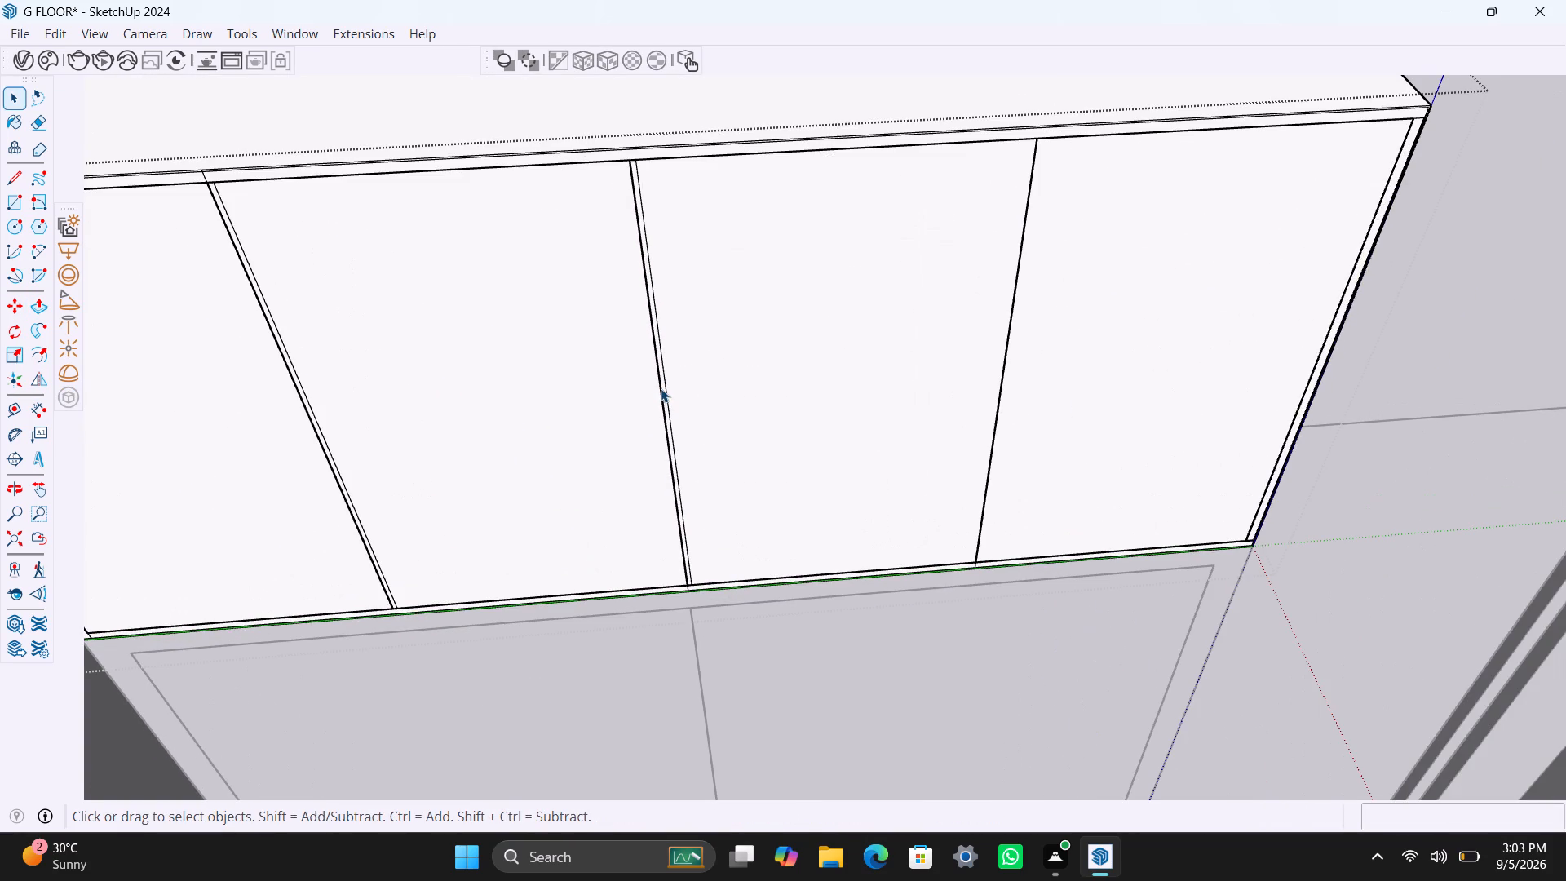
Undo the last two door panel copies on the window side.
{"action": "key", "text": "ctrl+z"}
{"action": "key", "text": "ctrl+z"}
Draw a rectangle over the window-side quarter of the cabinet front, from its top corner to the divider's bottom end.
{"action": "scroll", "coordinate": [391, 465], "scroll_direction": "down", "scroll_amount": 8}
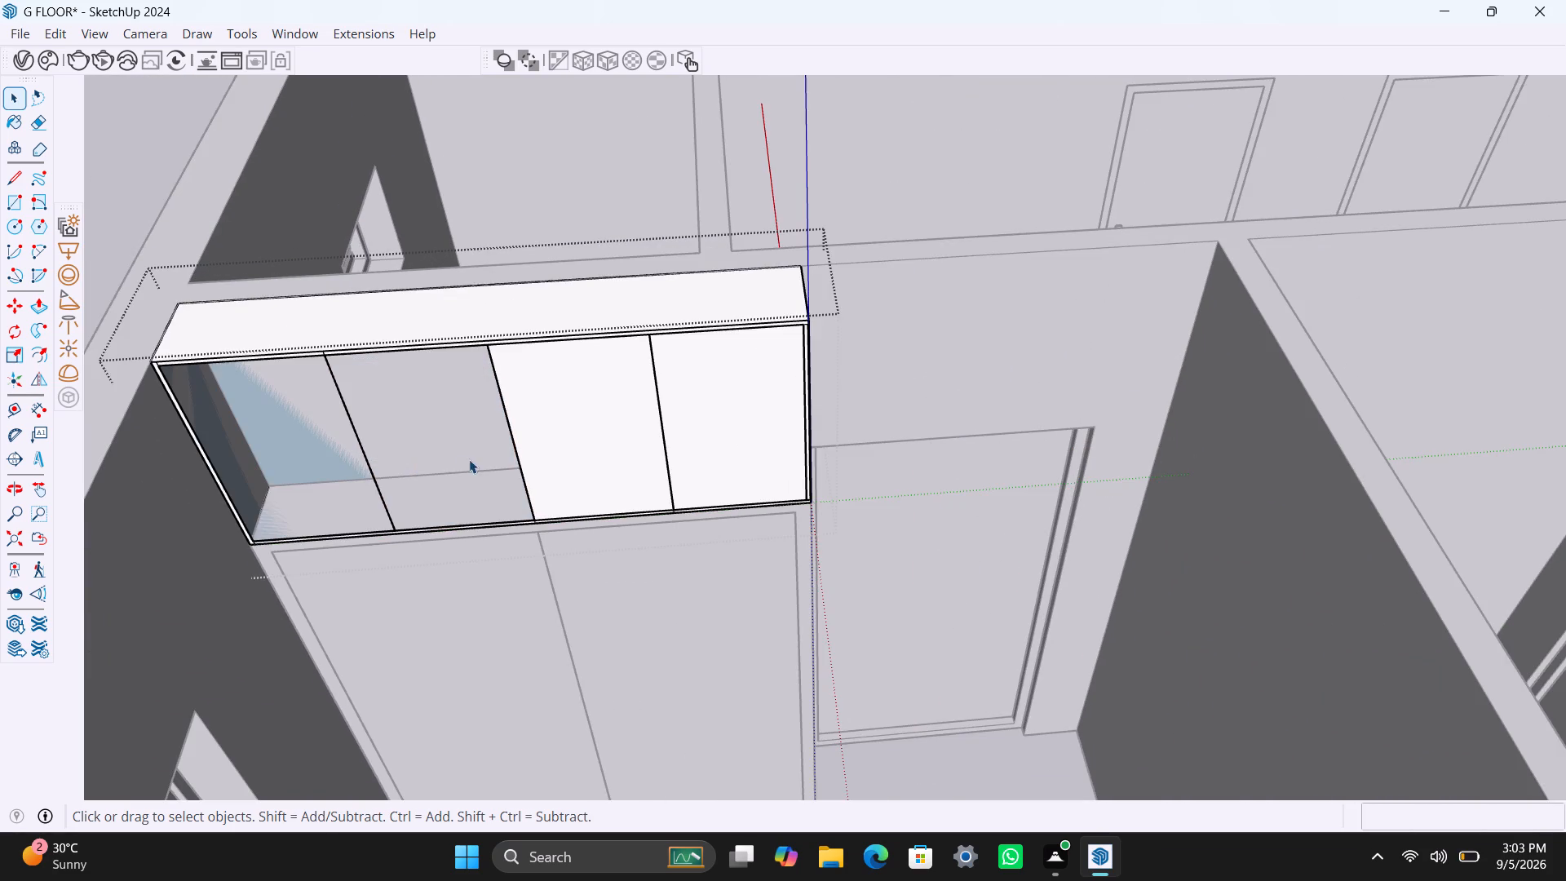
{"action": "middle_click_drag", "start_coordinate": [488, 458], "coordinate": [719, 457], "text": "shift"}
{"action": "key", "text": "r"}
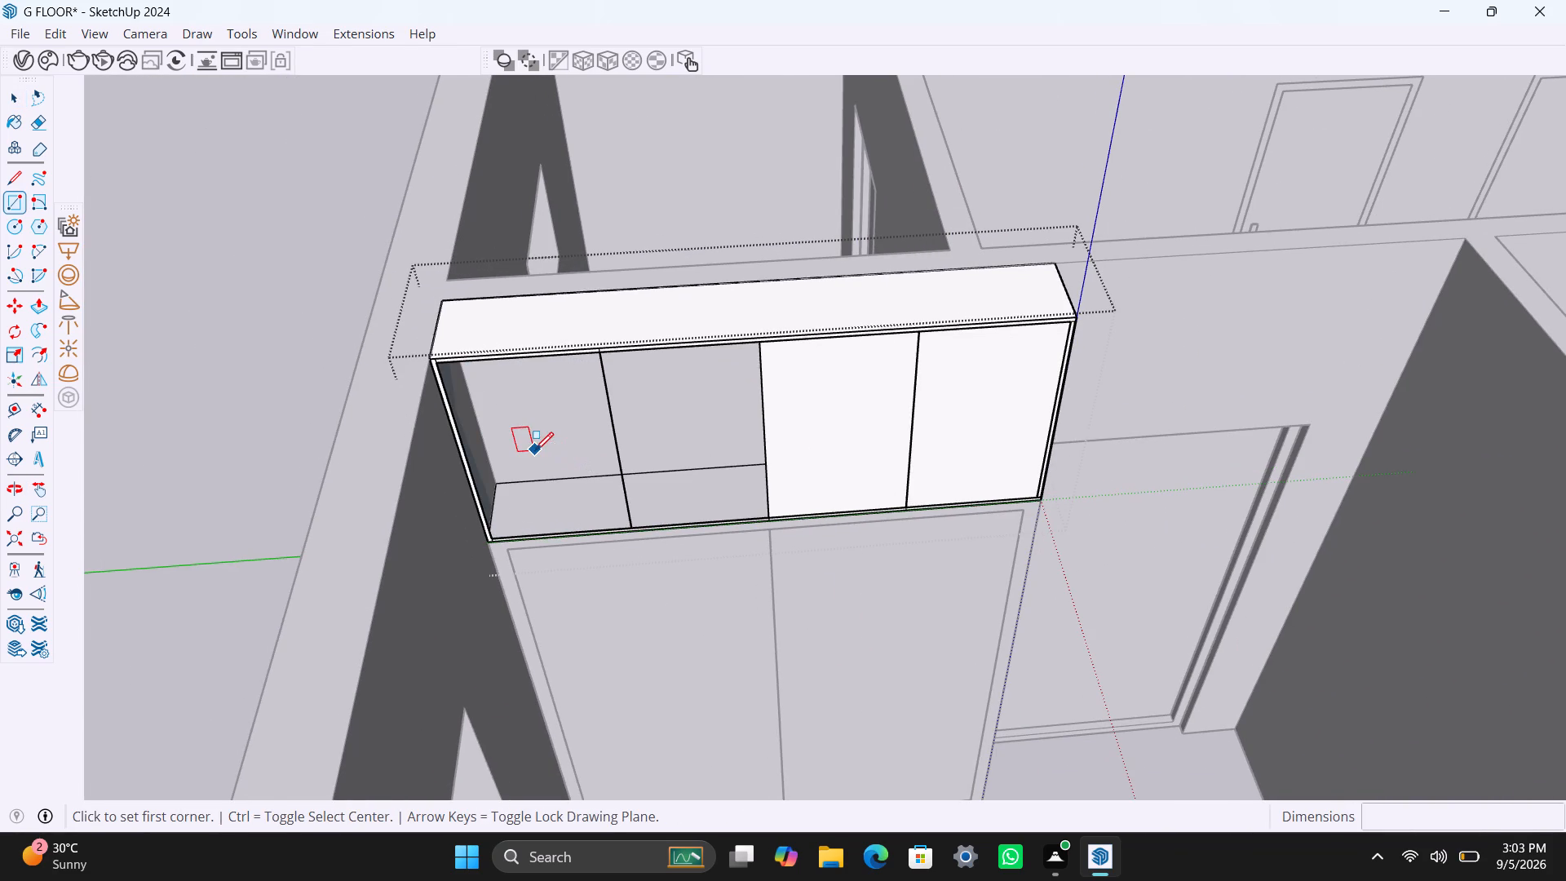
{"action": "left_click", "coordinate": [445, 361]}
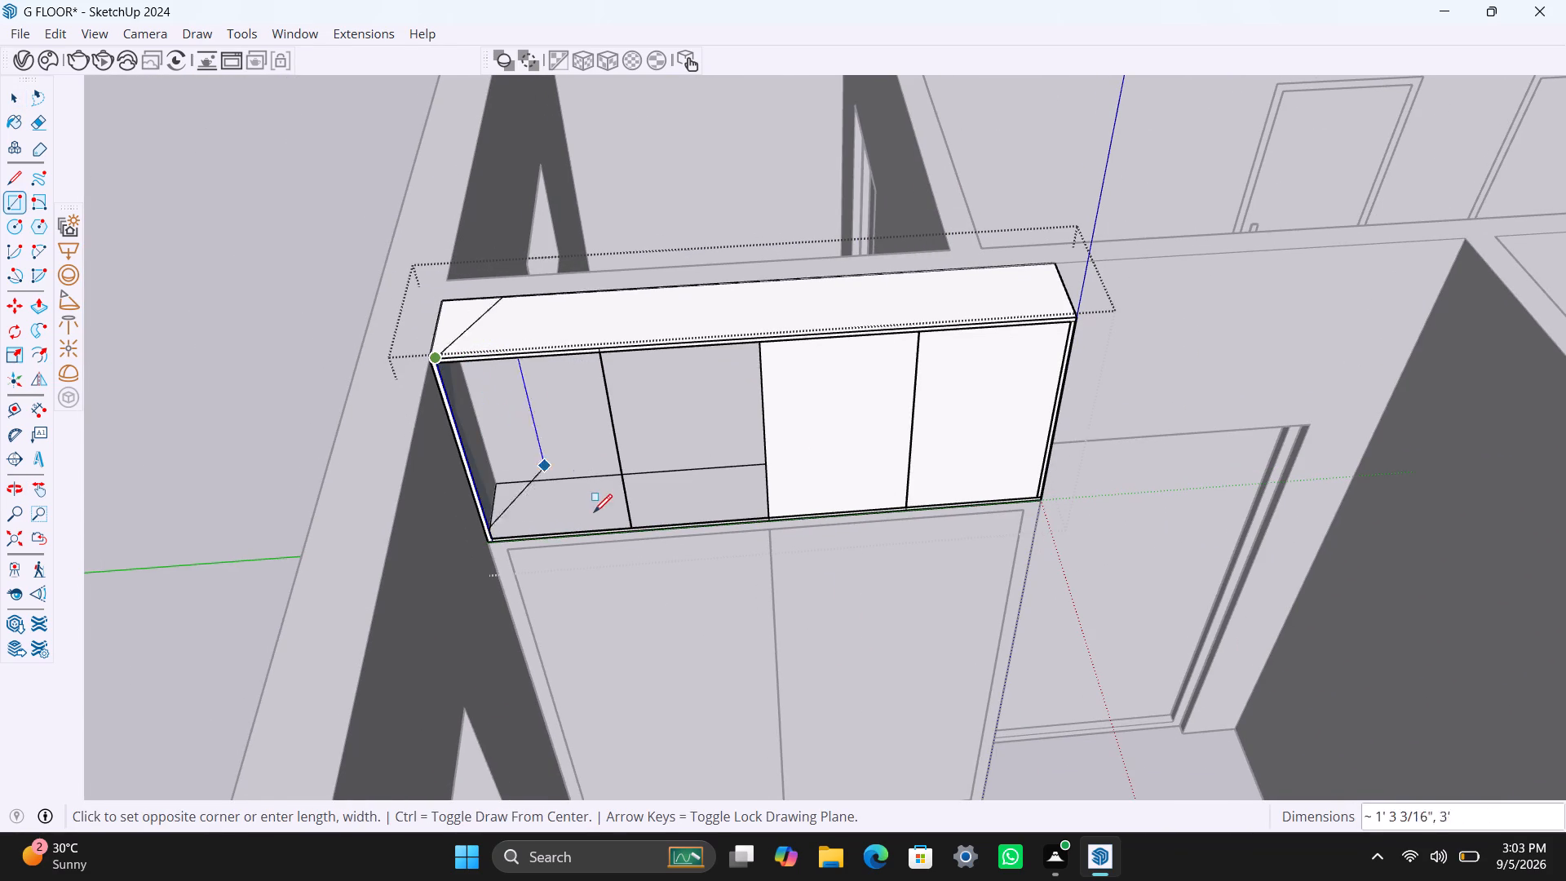
{"action": "left_click", "coordinate": [626, 529]}
{"action": "key", "text": "space"}
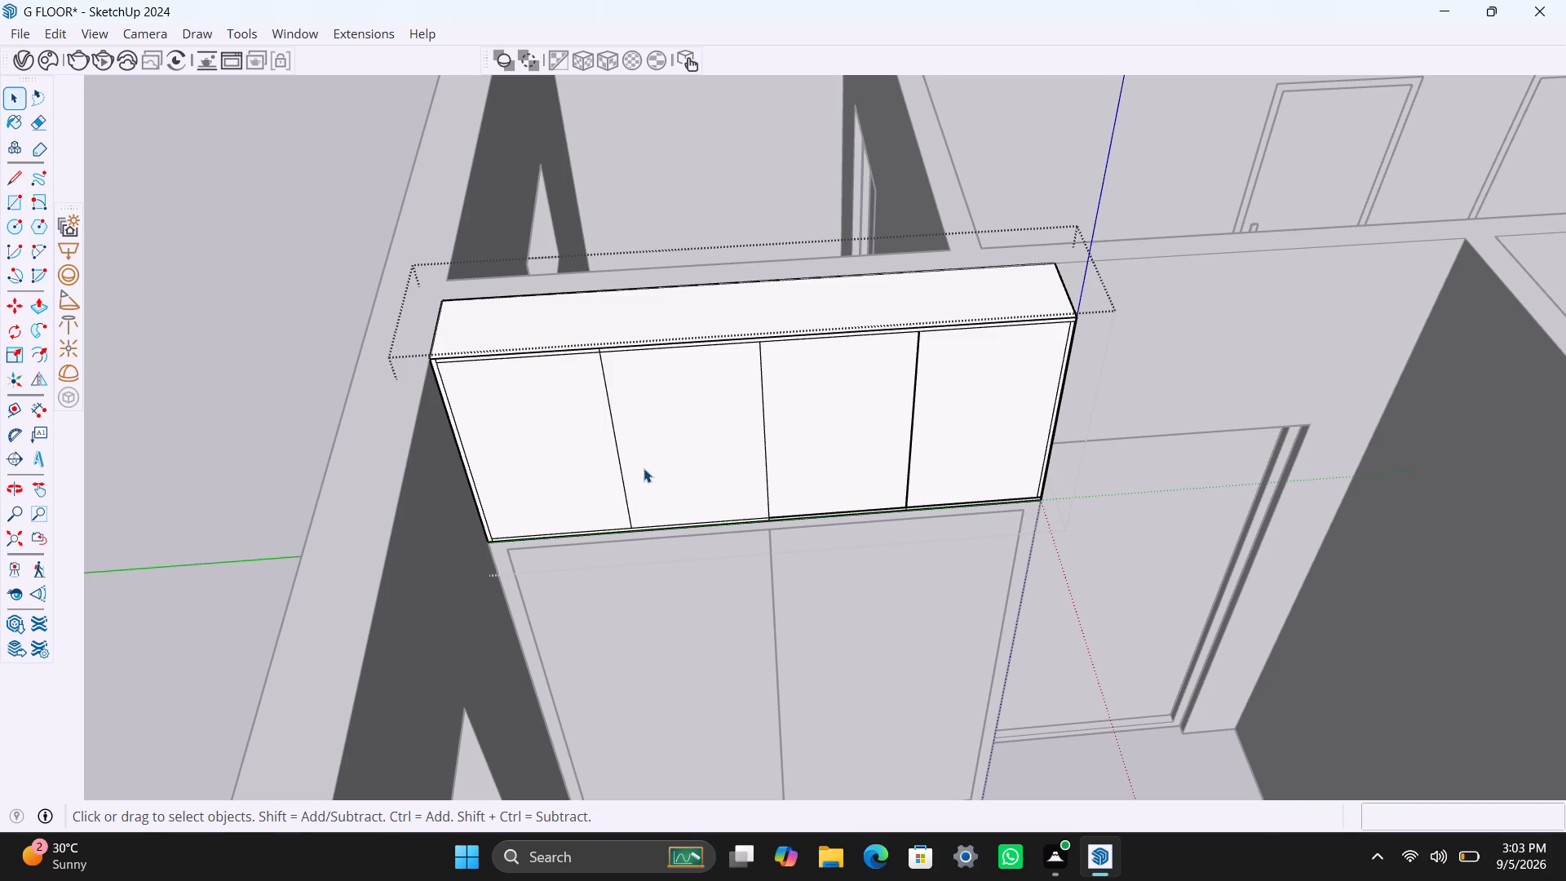
Delete the large face covering the cabinet front beyond the window-side quarter.
{"action": "left_click", "coordinate": [644, 467]}
{"action": "scroll", "coordinate": [774, 489], "scroll_direction": "up", "scroll_amount": 2}
{"action": "left_click", "coordinate": [682, 488]}
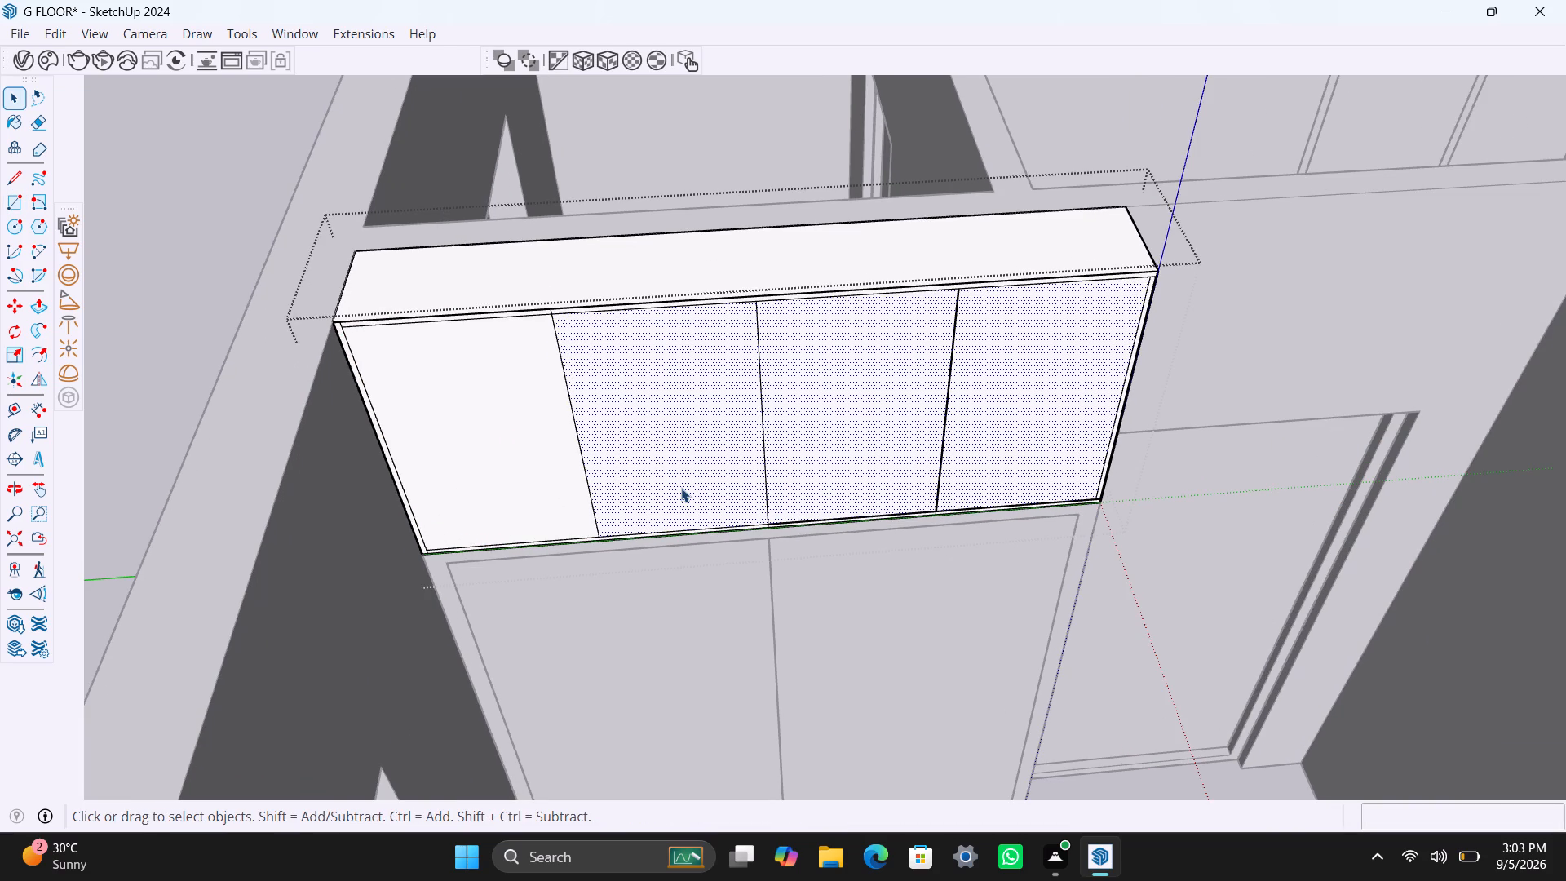
{"action": "key", "text": "Delete"}
Group the window-side quarter face of the overhead cabinet front together with its bounding edges.
{"action": "double_click", "coordinate": [507, 424]}
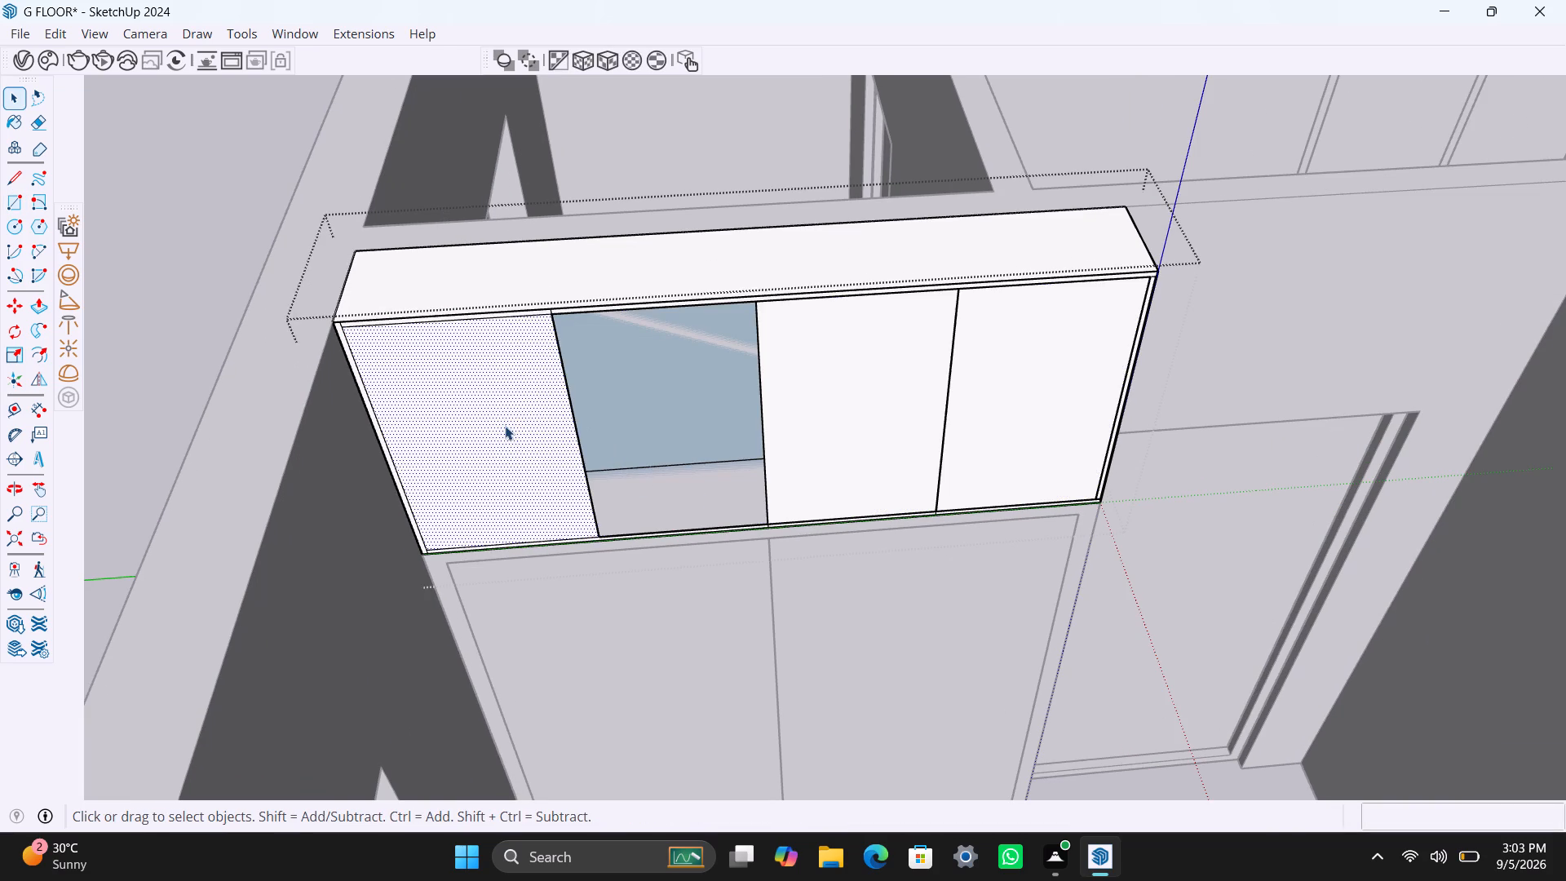
{"action": "right_click", "coordinate": [505, 426]}
{"action": "triple_click", "coordinate": [489, 427]}
{"action": "left_click", "coordinate": [489, 427]}
{"action": "left_click", "coordinate": [484, 431]}
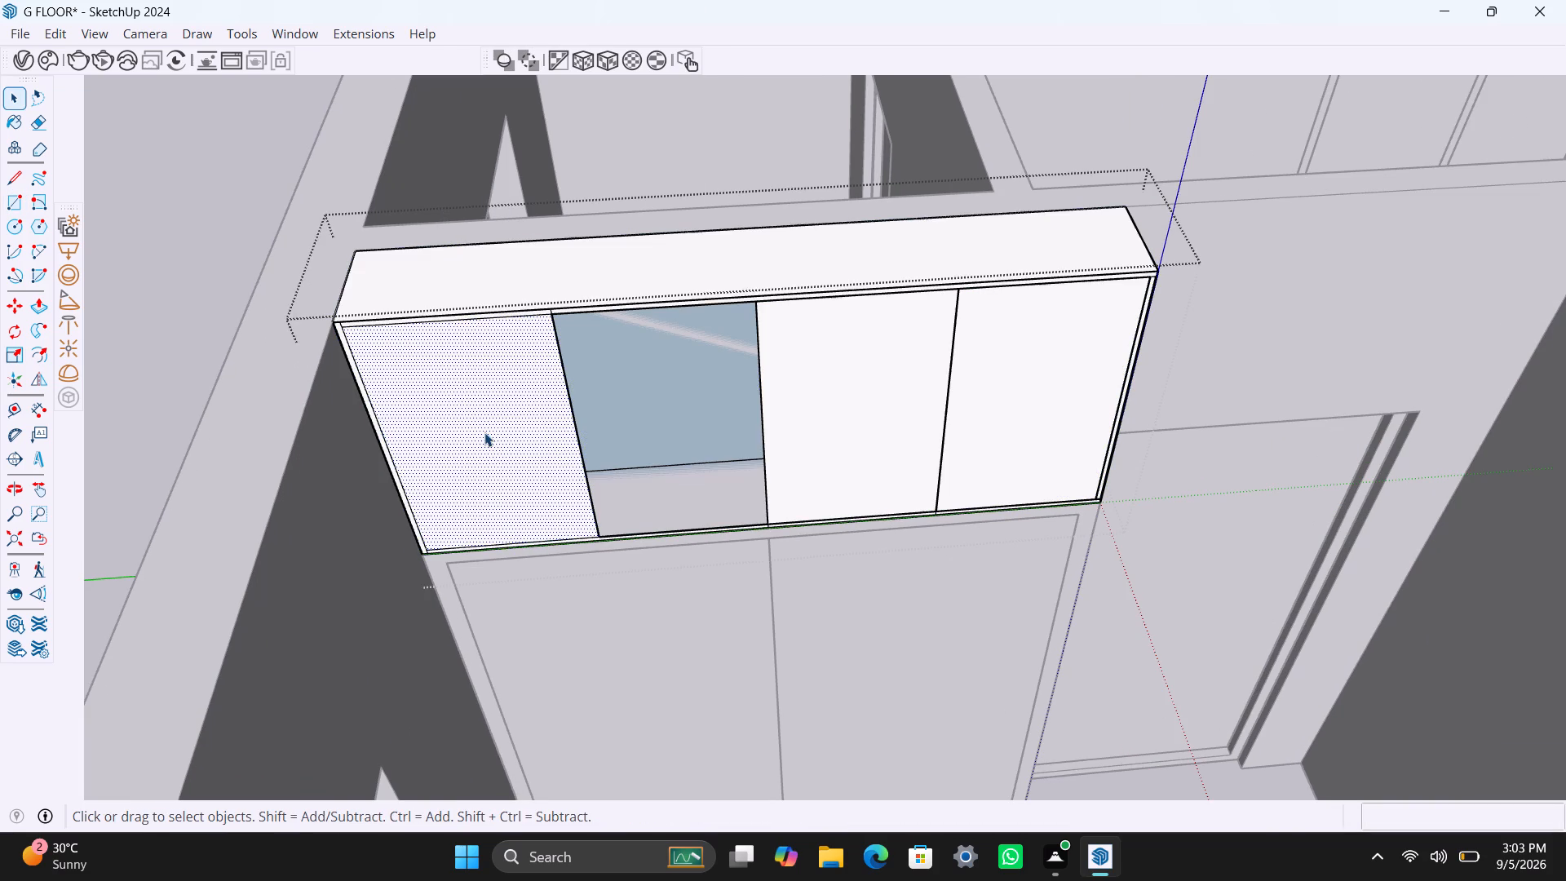
{"action": "double_click", "coordinate": [484, 432]}
{"action": "right_click", "coordinate": [483, 433]}
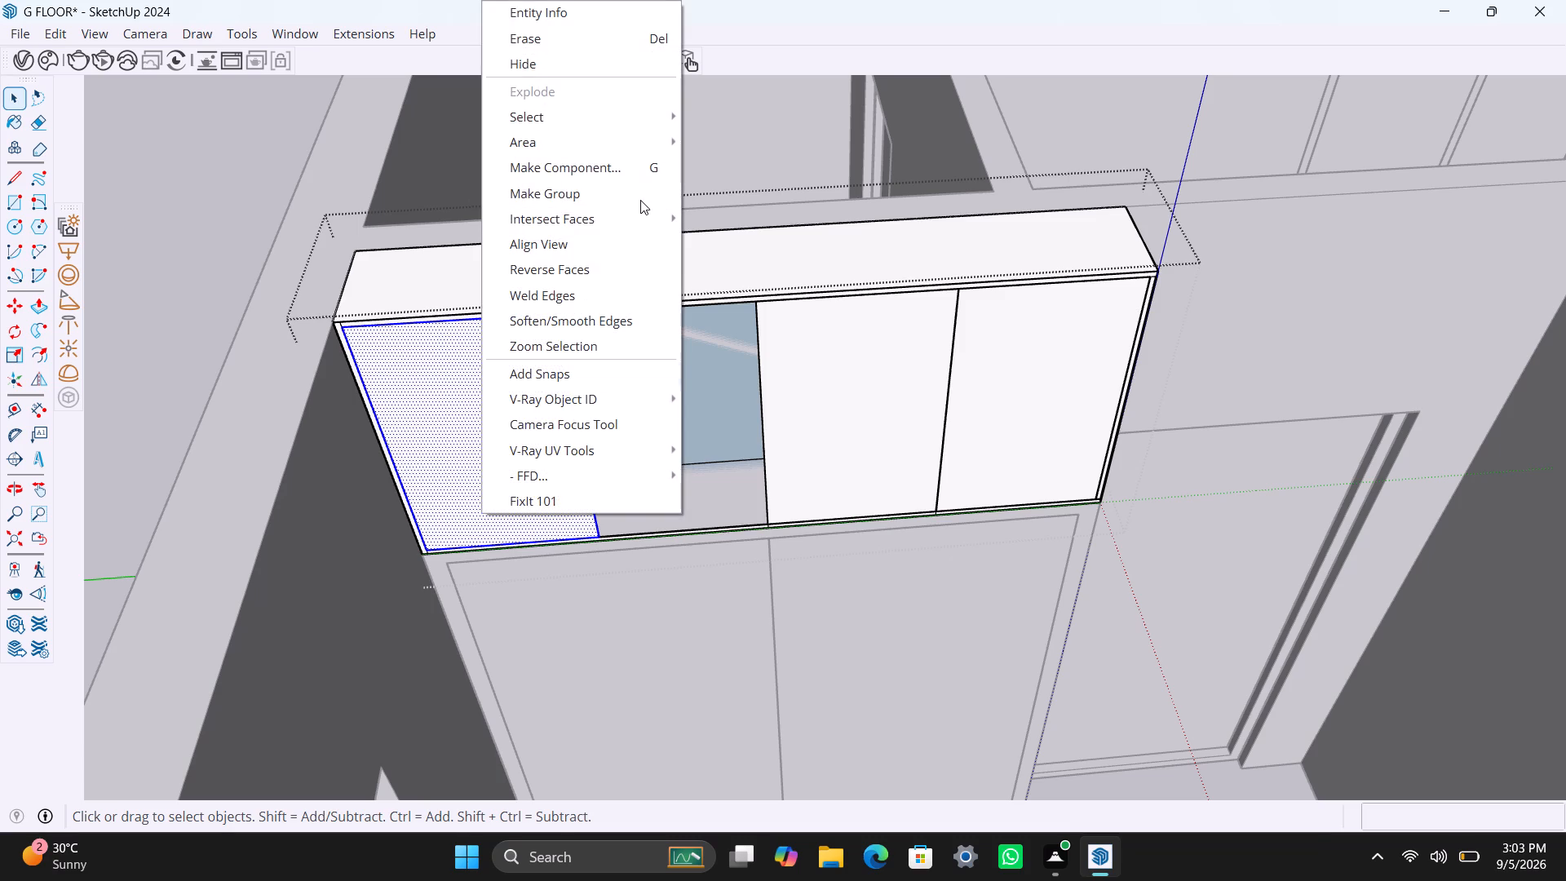
{"action": "left_click", "coordinate": [640, 197]}
Open the window-side door group and extrude its face to a thickness of 18 mm.
{"action": "triple_click", "coordinate": [491, 359]}
{"action": "left_click", "coordinate": [495, 377]}
{"action": "double_click", "coordinate": [496, 386]}
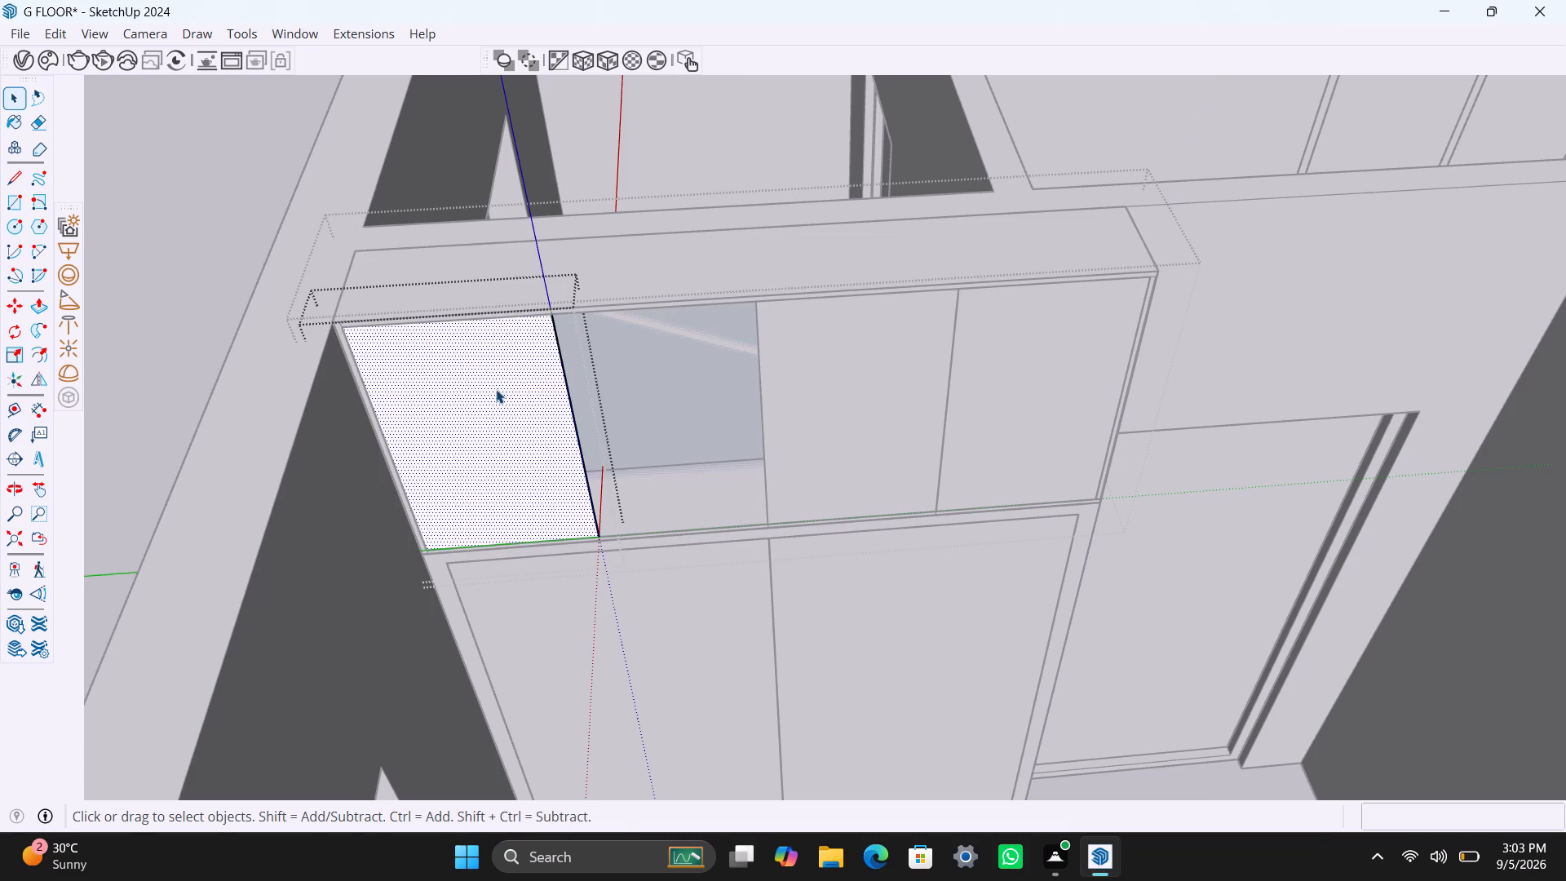
{"action": "key", "text": "p"}
{"action": "left_click", "coordinate": [497, 389]}
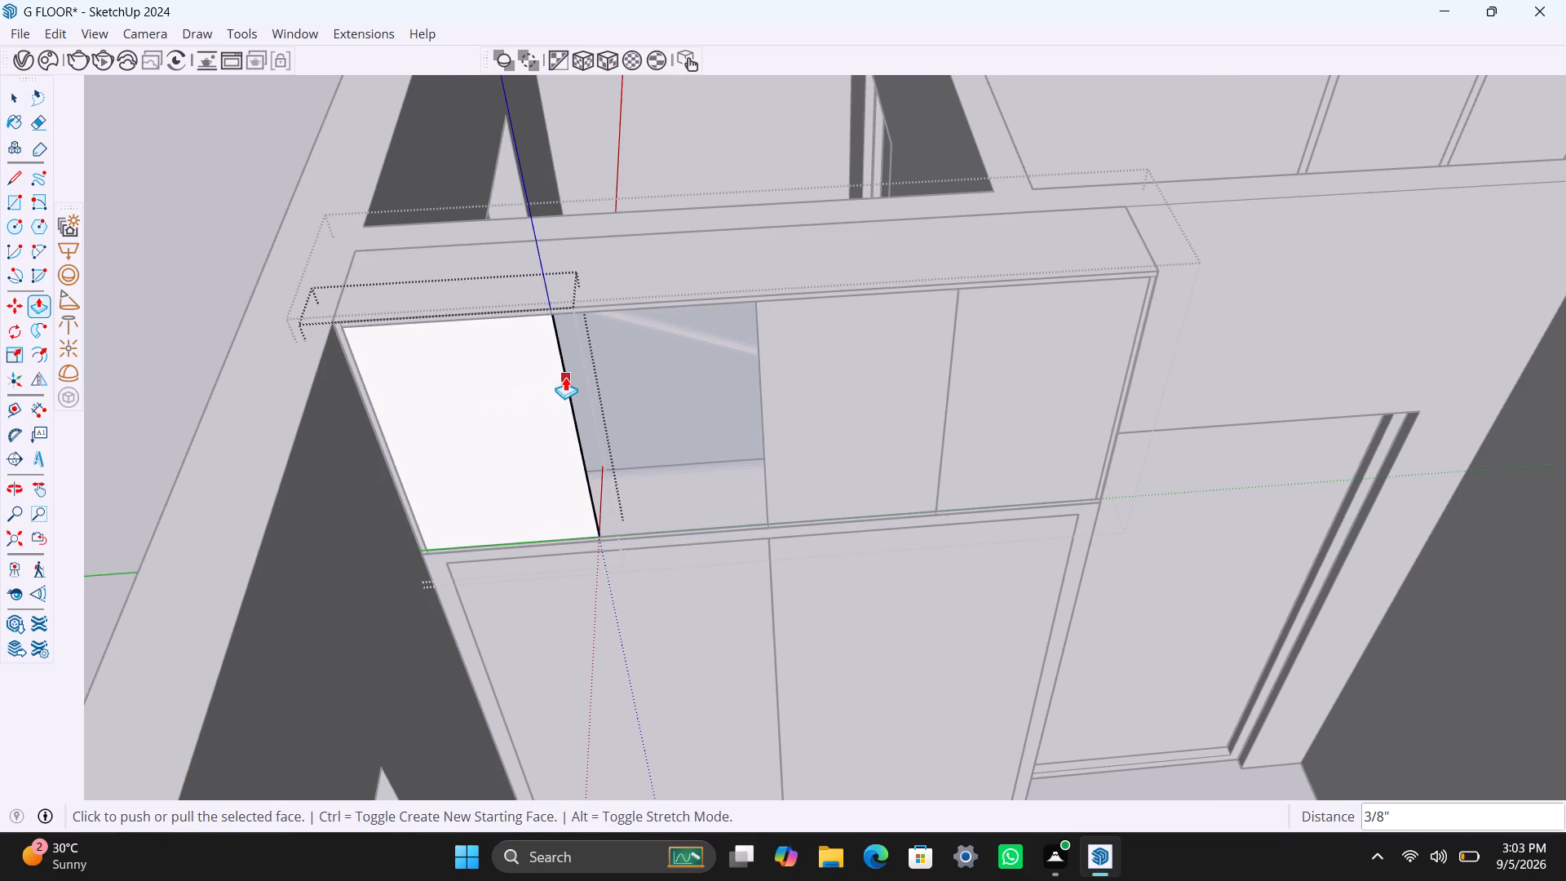
{"action": "scroll", "coordinate": [540, 406], "scroll_direction": "up", "scroll_amount": 6}
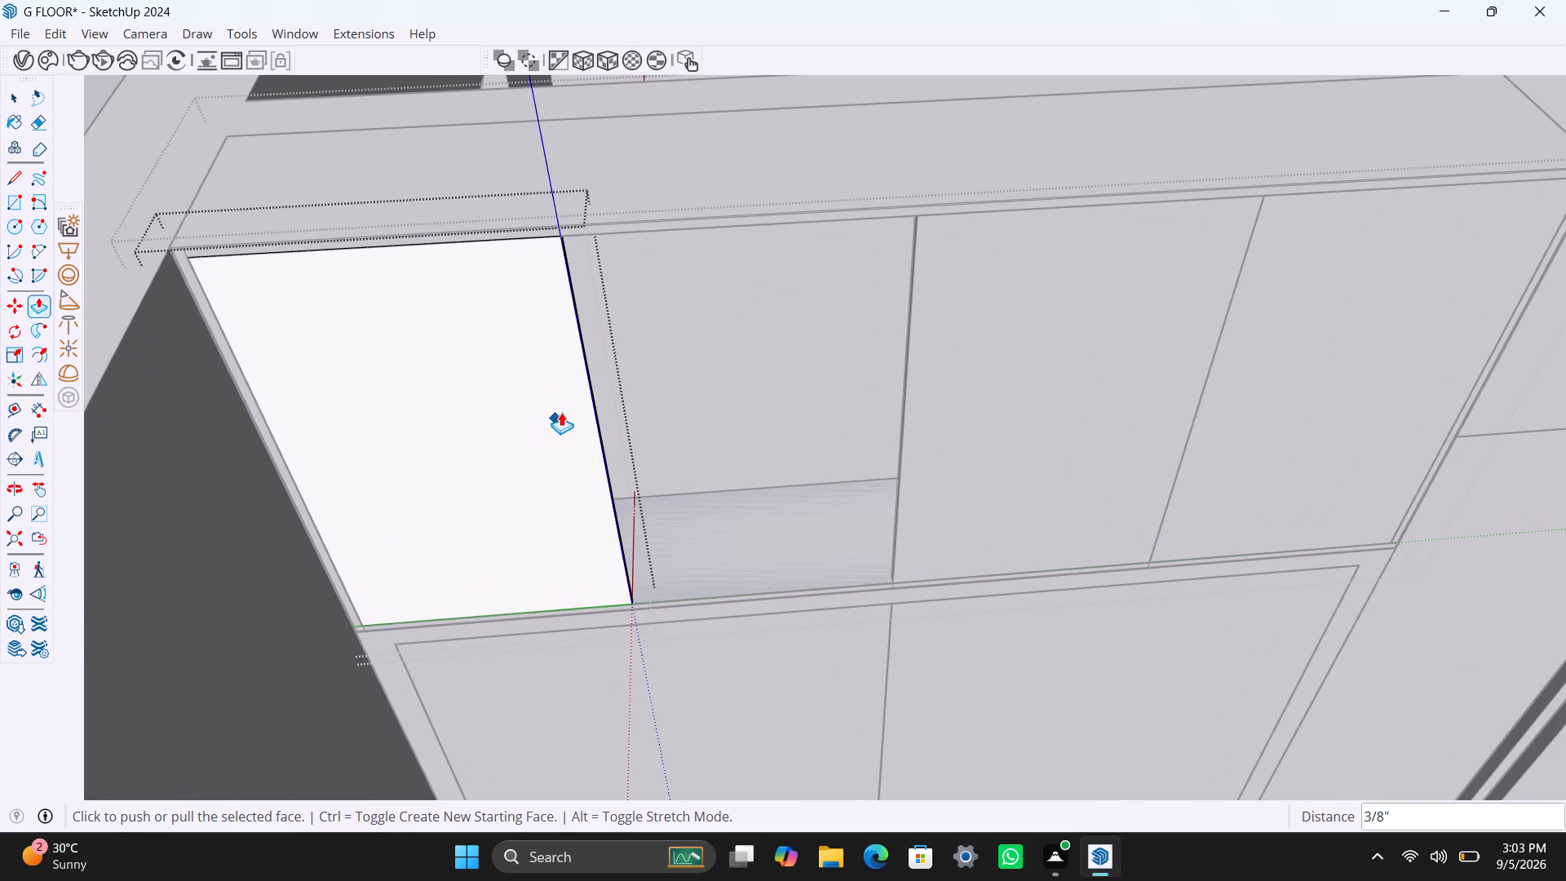
{"action": "type", "text": "18mm"}
{"action": "key", "text": "Return"}
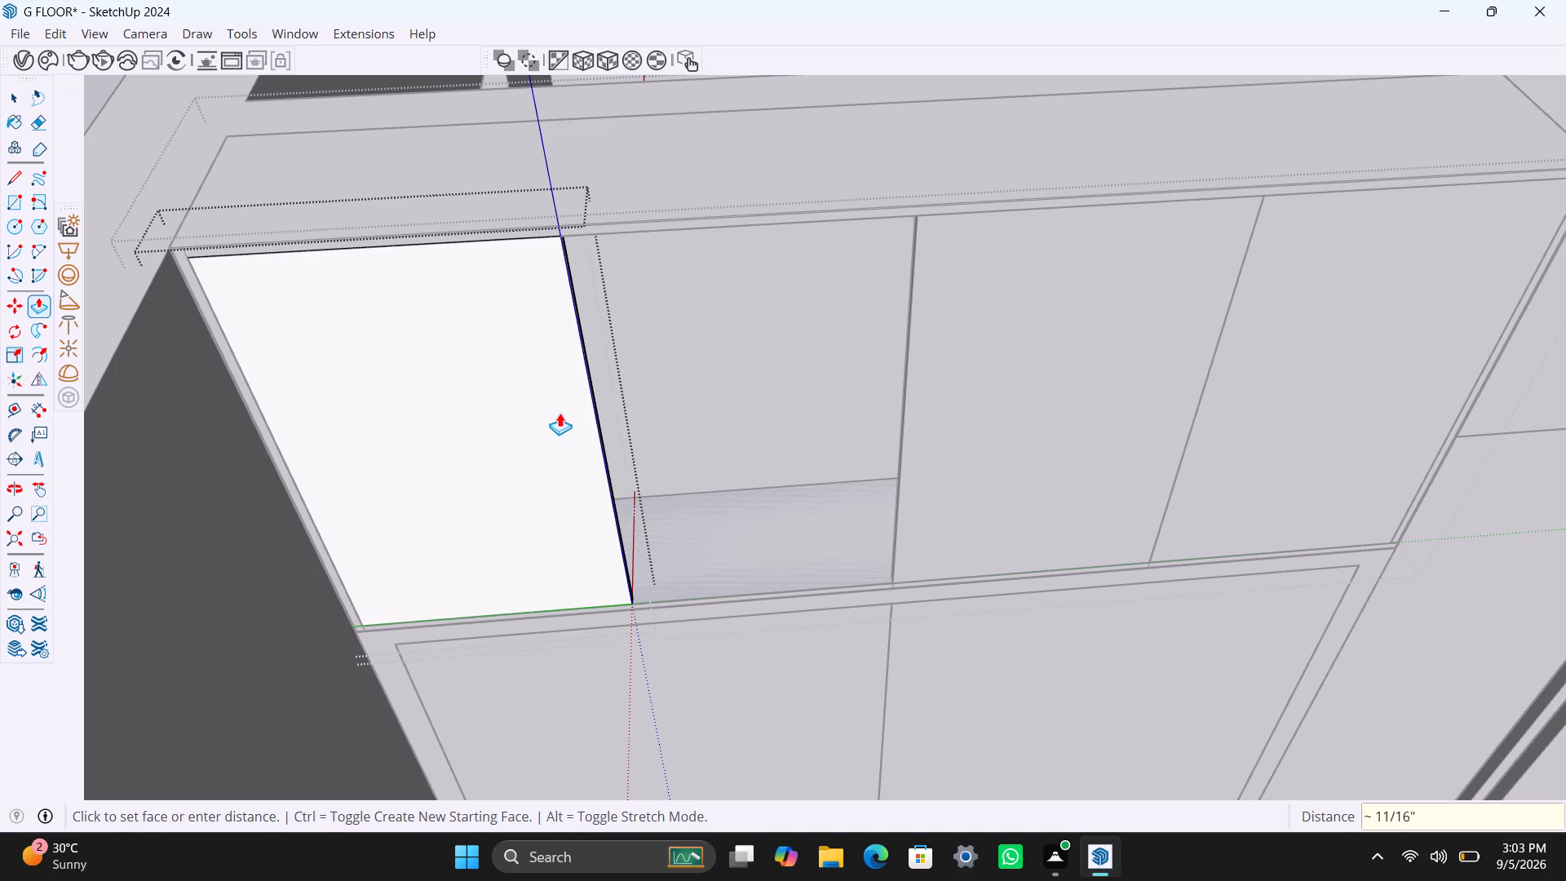
{"action": "key", "text": "space"}
{"action": "left_click", "coordinate": [717, 519]}
Delete the two stray short edges on the cabinet's top rail at the upper corners of the window-side door.
{"action": "scroll", "coordinate": [513, 538], "scroll_direction": "up", "scroll_amount": 1}
{"action": "scroll", "coordinate": [513, 510], "scroll_direction": "down", "scroll_amount": 2}
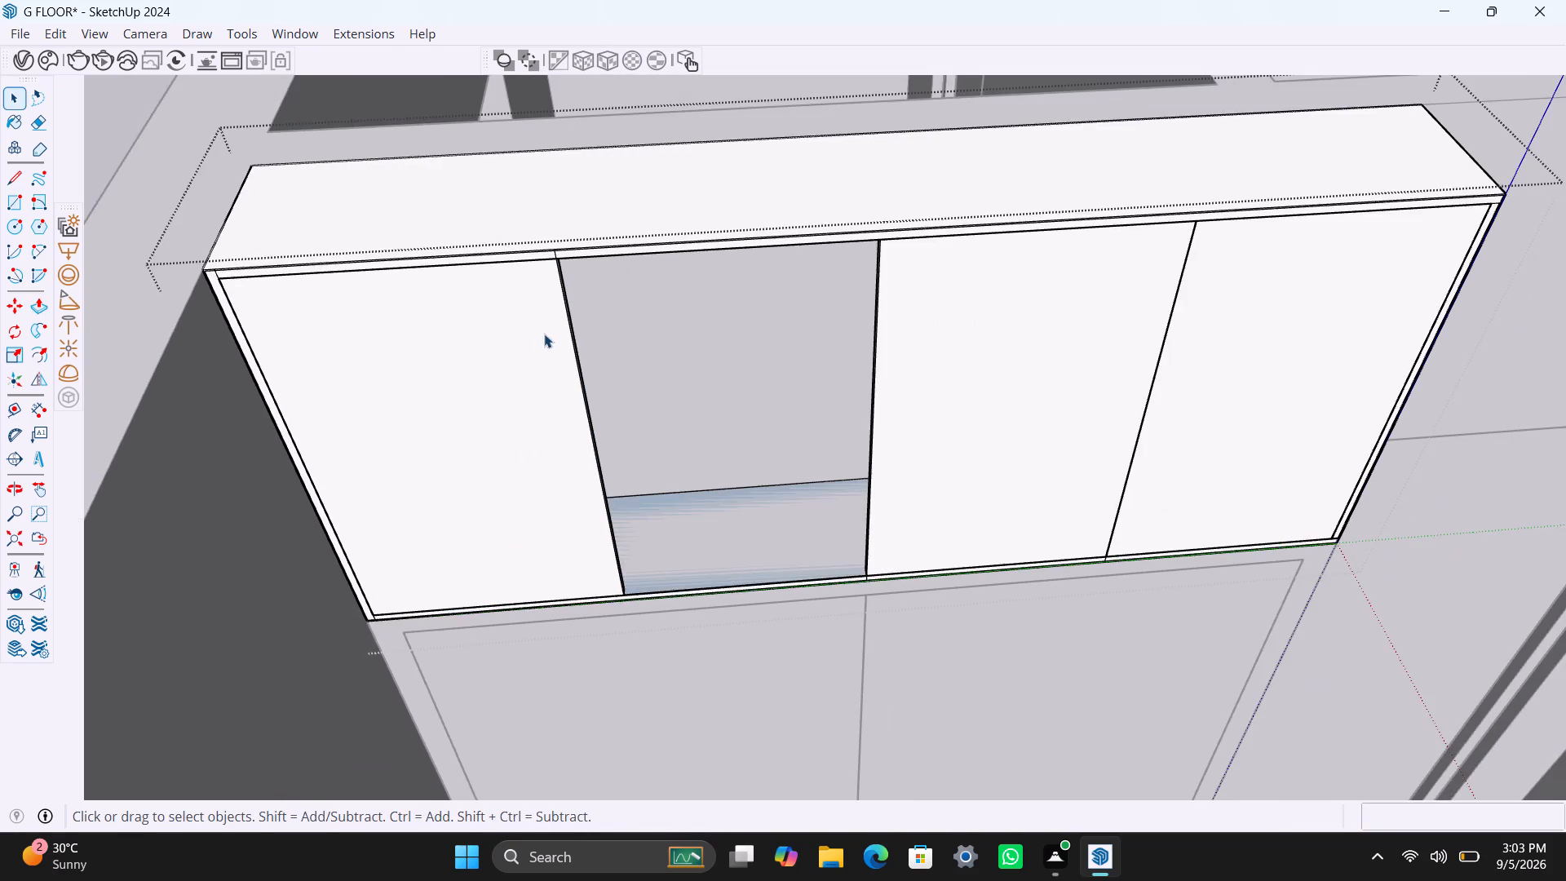
{"action": "scroll", "coordinate": [549, 325], "scroll_direction": "up", "scroll_amount": 7}
{"action": "left_click", "coordinate": [556, 237]}
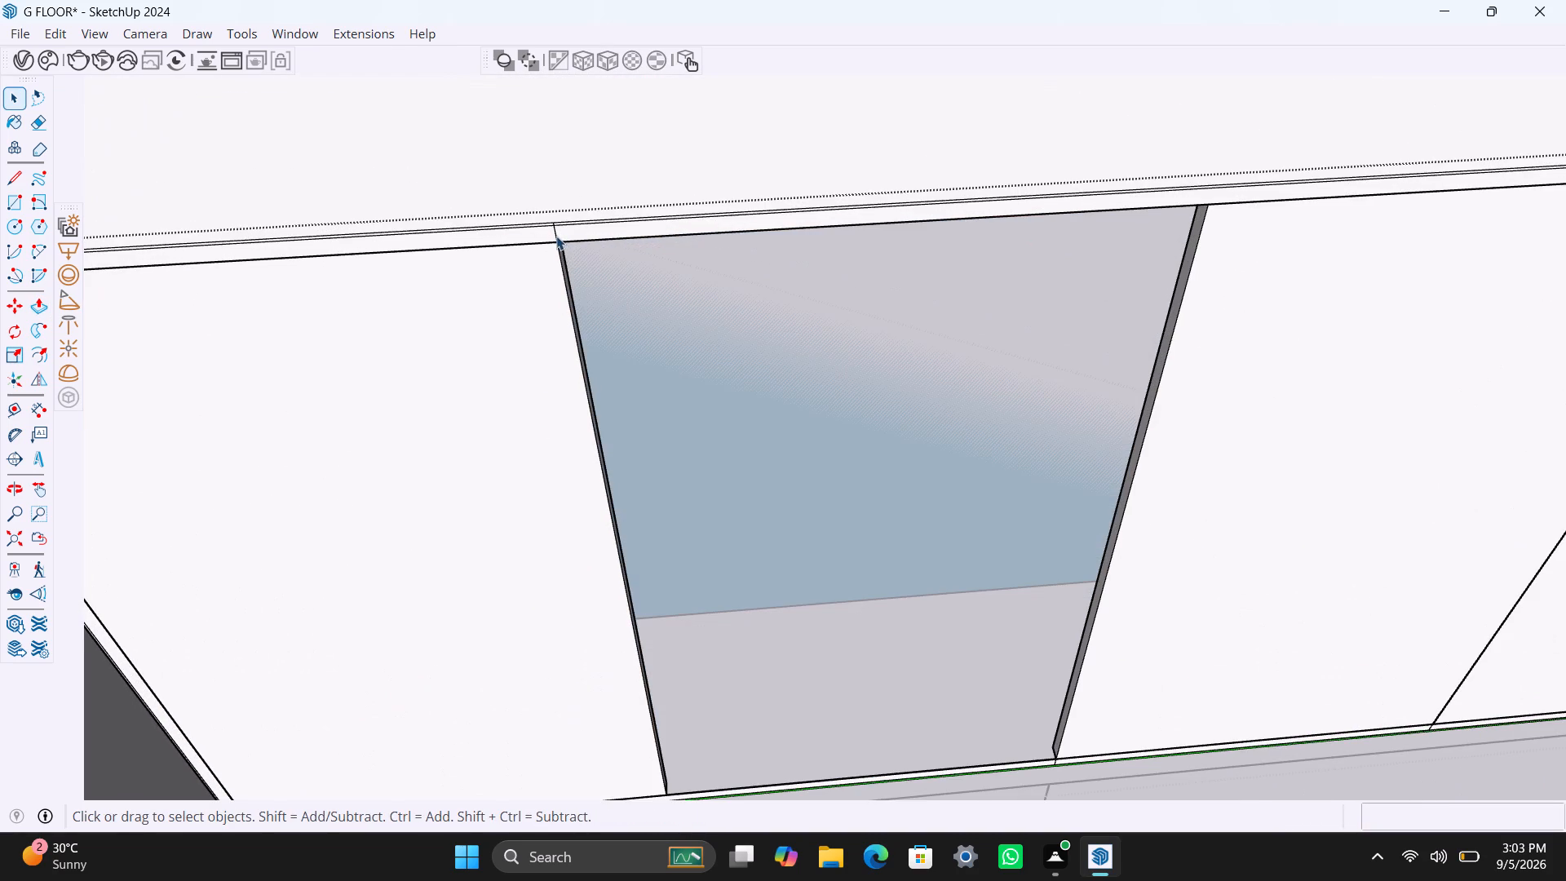
{"action": "key", "text": "Delete"}
{"action": "scroll", "coordinate": [450, 451], "scroll_direction": "down", "scroll_amount": 9}
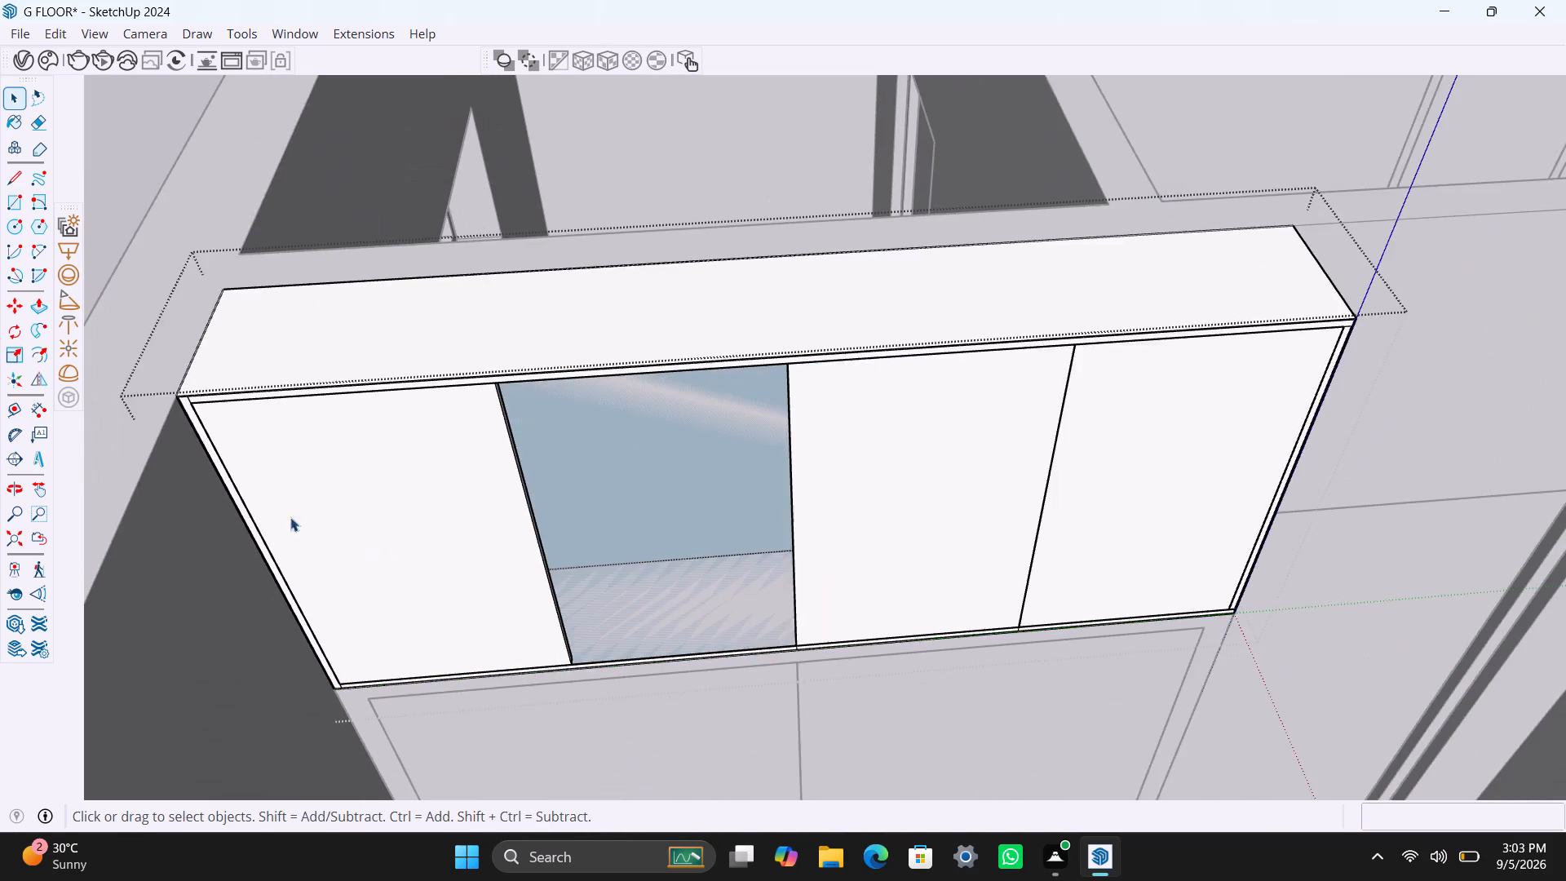
{"action": "scroll", "coordinate": [281, 509], "scroll_direction": "up", "scroll_amount": 3}
{"action": "scroll", "coordinate": [173, 399], "scroll_direction": "up", "scroll_amount": 3}
{"action": "left_click", "coordinate": [157, 353]}
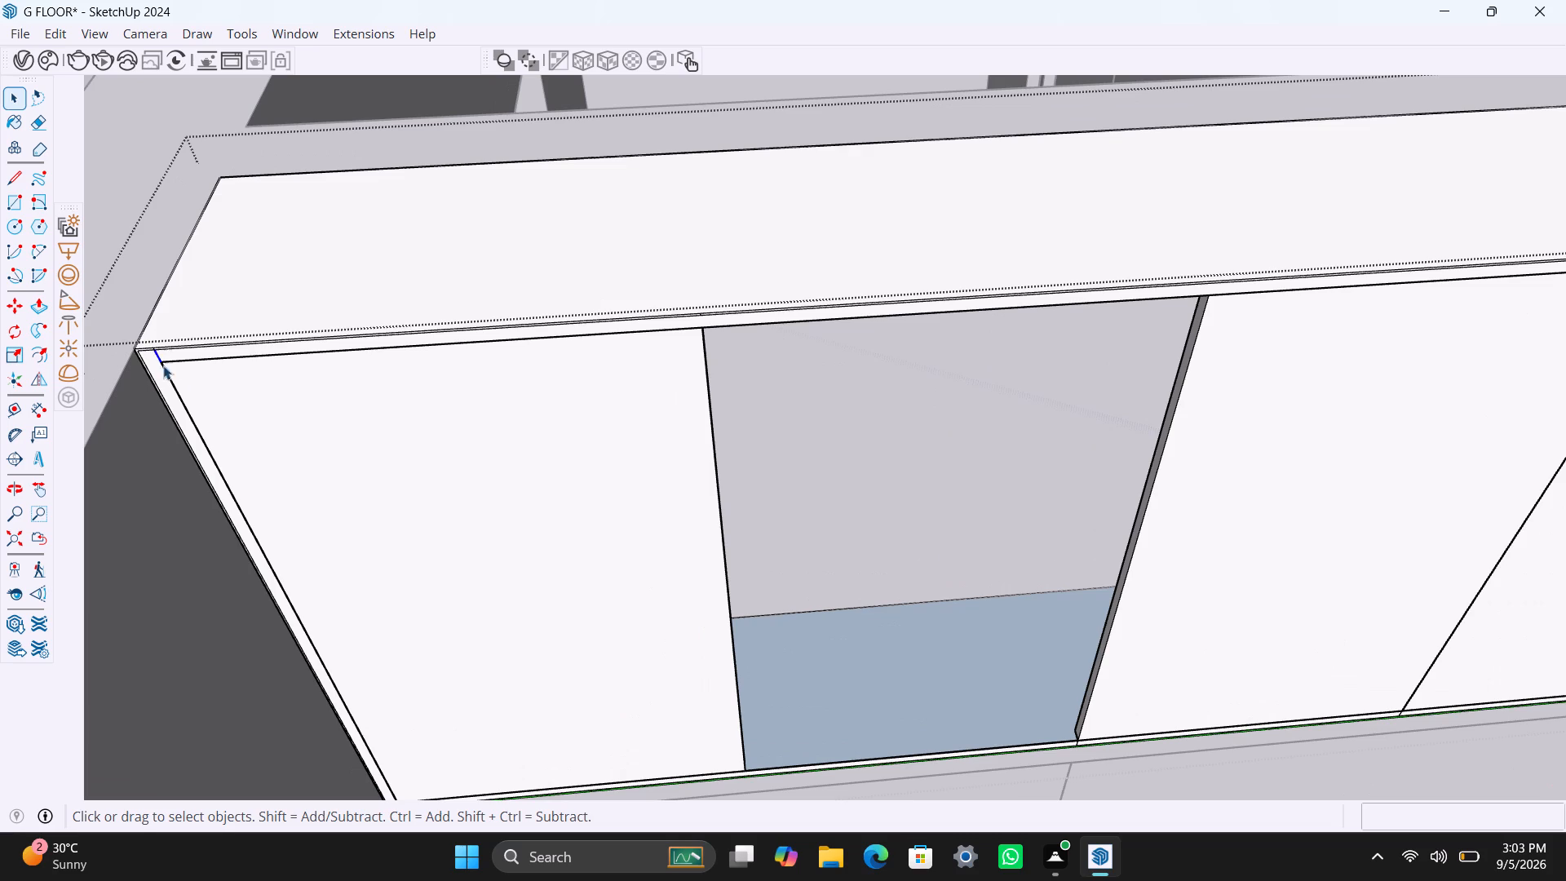
{"action": "key", "text": "Delete"}
Copy the window-side door panel into the adjacent open quarter, snapping its bottom corner to the neighbouring door's corner.
{"action": "scroll", "coordinate": [508, 635], "scroll_direction": "down", "scroll_amount": 6}
{"action": "left_click", "coordinate": [524, 636]}
{"action": "key", "text": "m"}
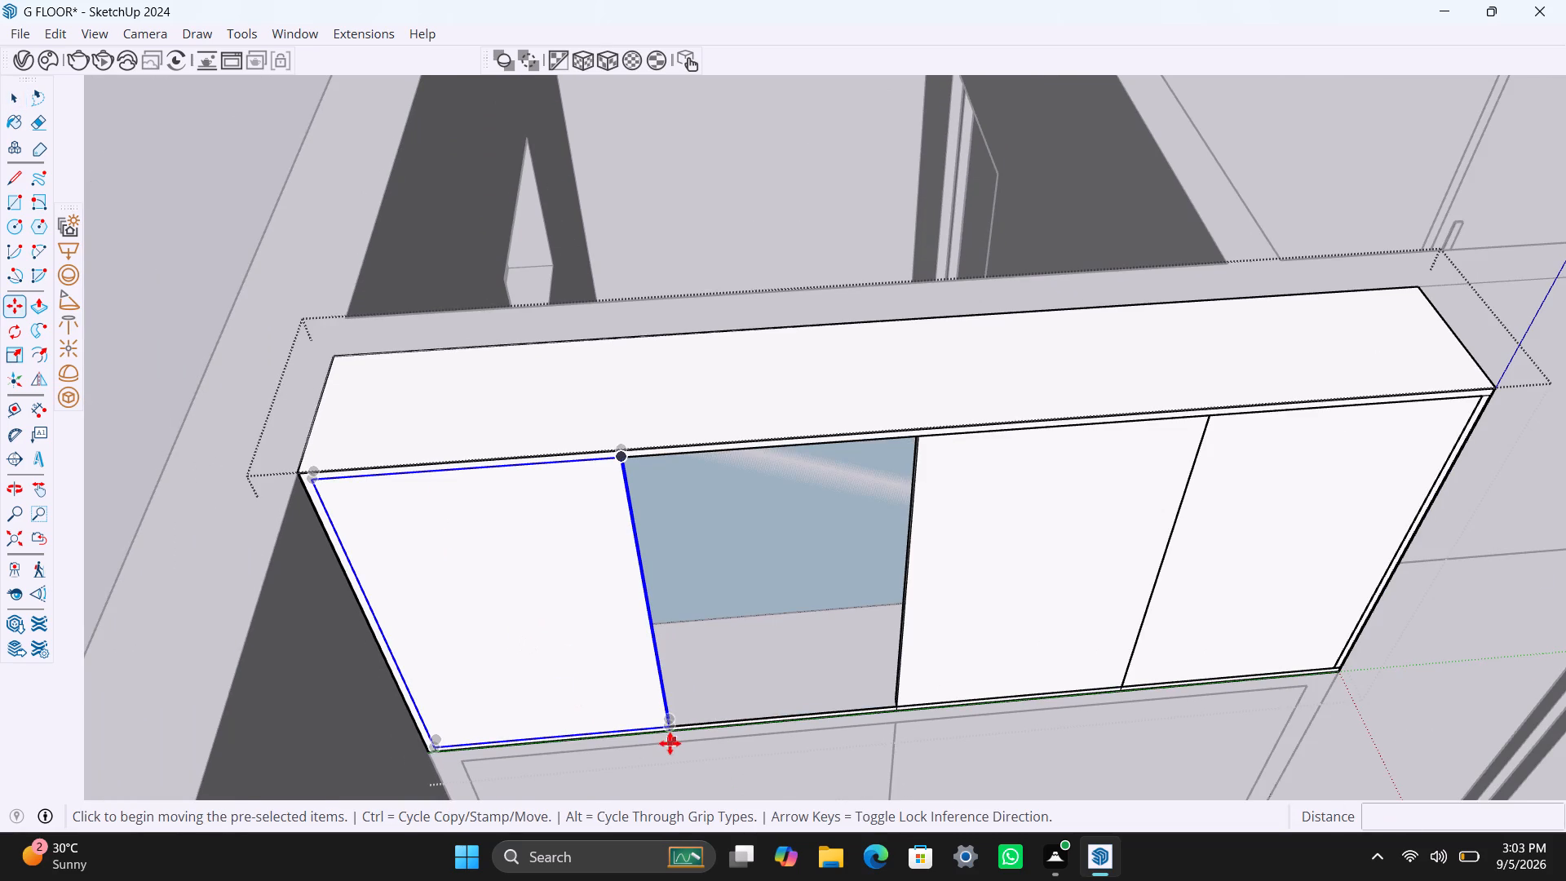
{"action": "left_click", "coordinate": [671, 730]}
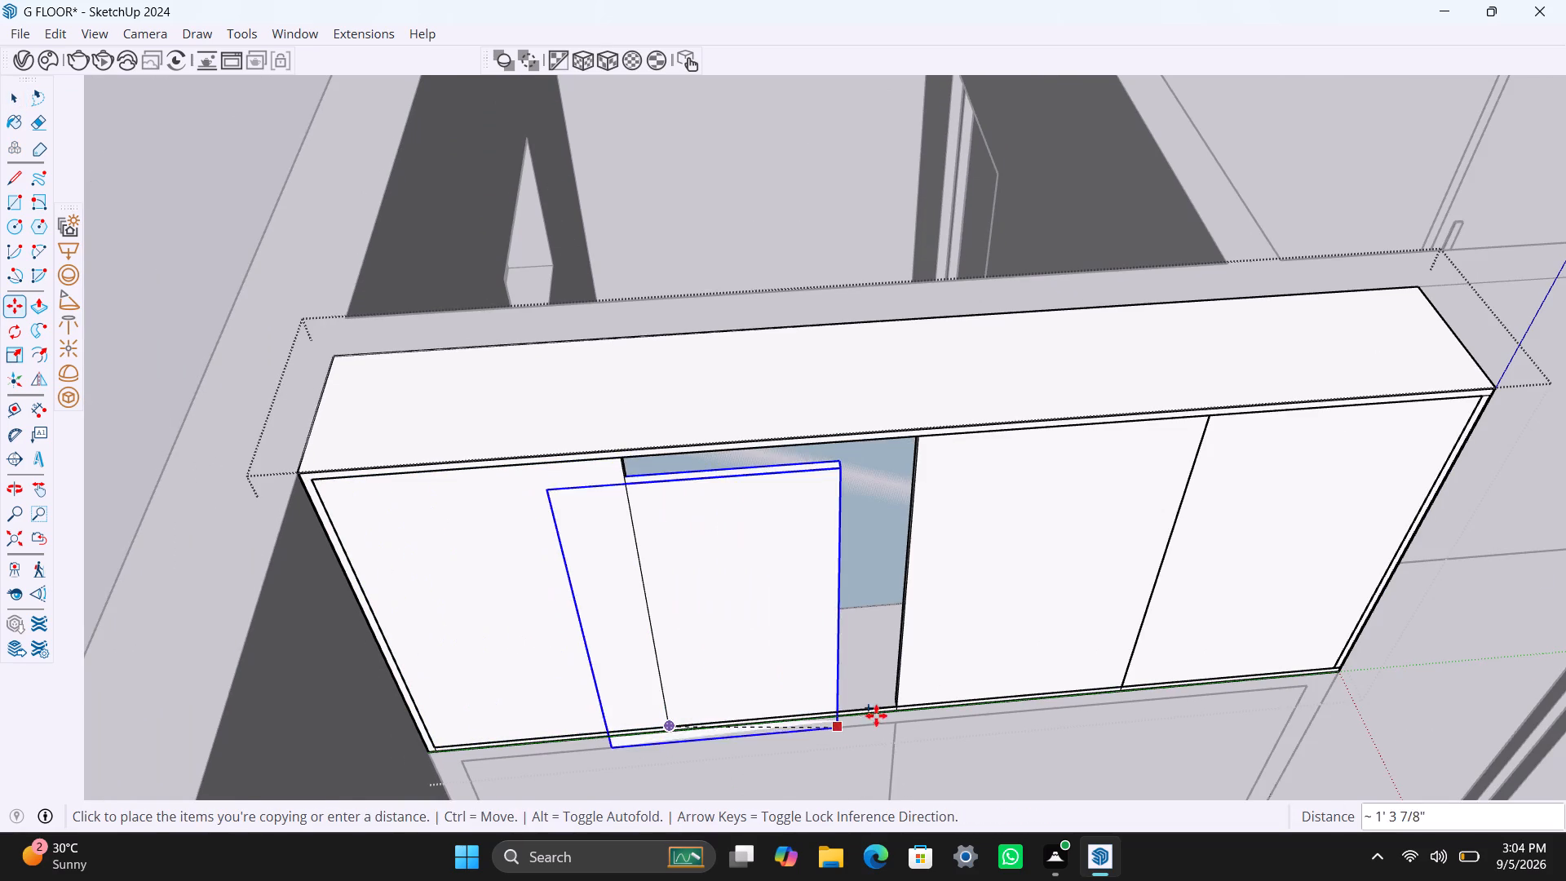
{"action": "left_click", "coordinate": [896, 706]}
{"action": "key", "text": "space"}
{"action": "scroll", "coordinate": [477, 635], "scroll_direction": "down", "scroll_amount": 11}
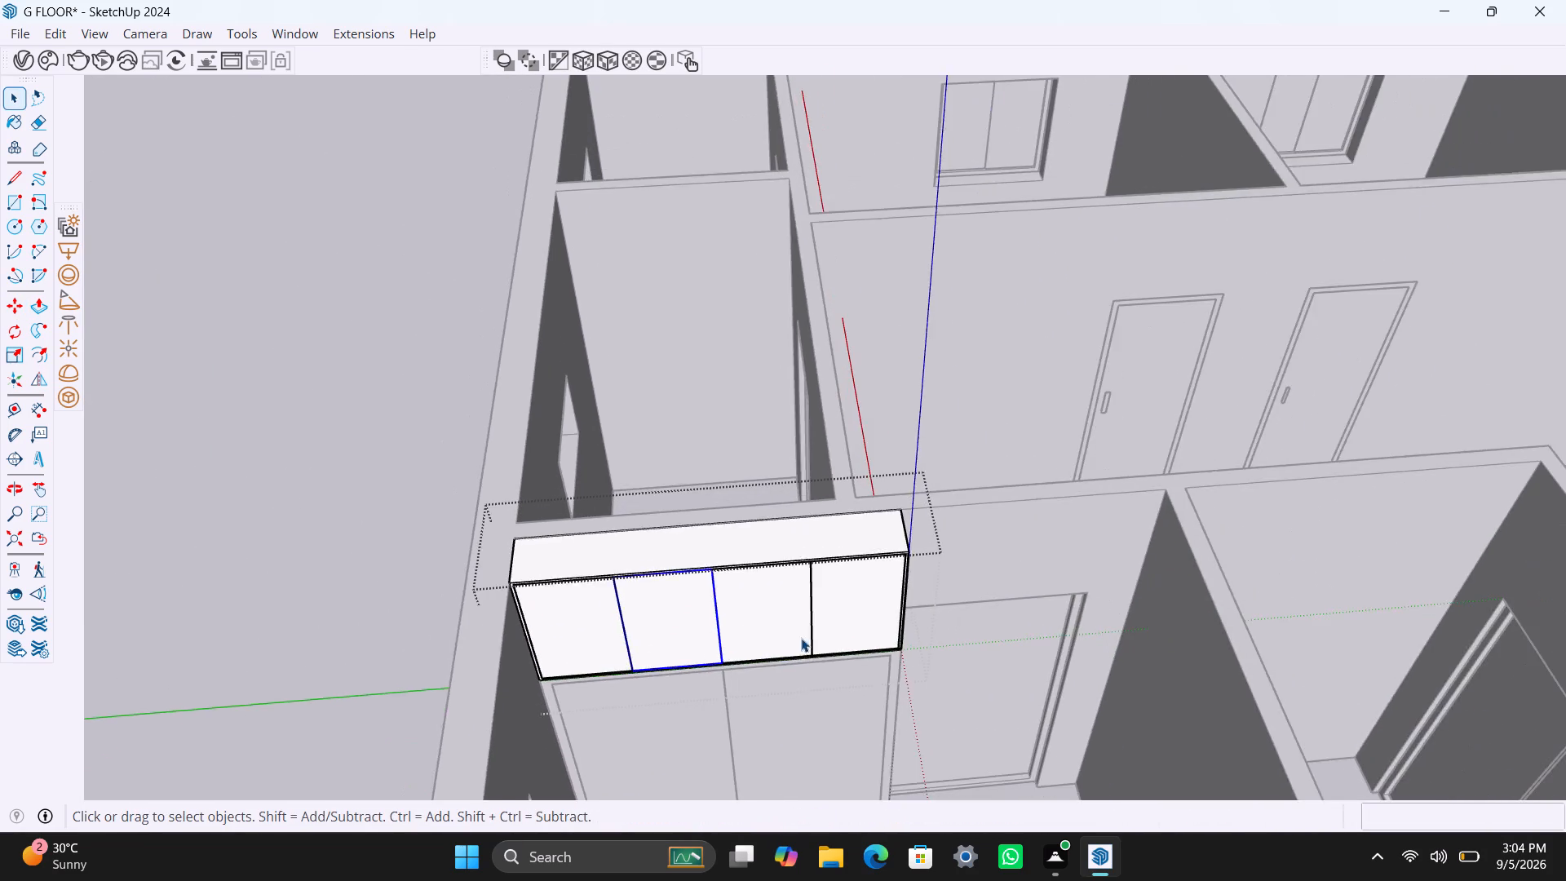
Save the model and leave the overhead cabinet group.
{"action": "middle_click_drag", "start_coordinate": [797, 635], "coordinate": [653, 644]}
{"action": "key", "text": "ctrl+s"}
{"action": "key", "text": "space"}
{"action": "left_click", "coordinate": [254, 381]}
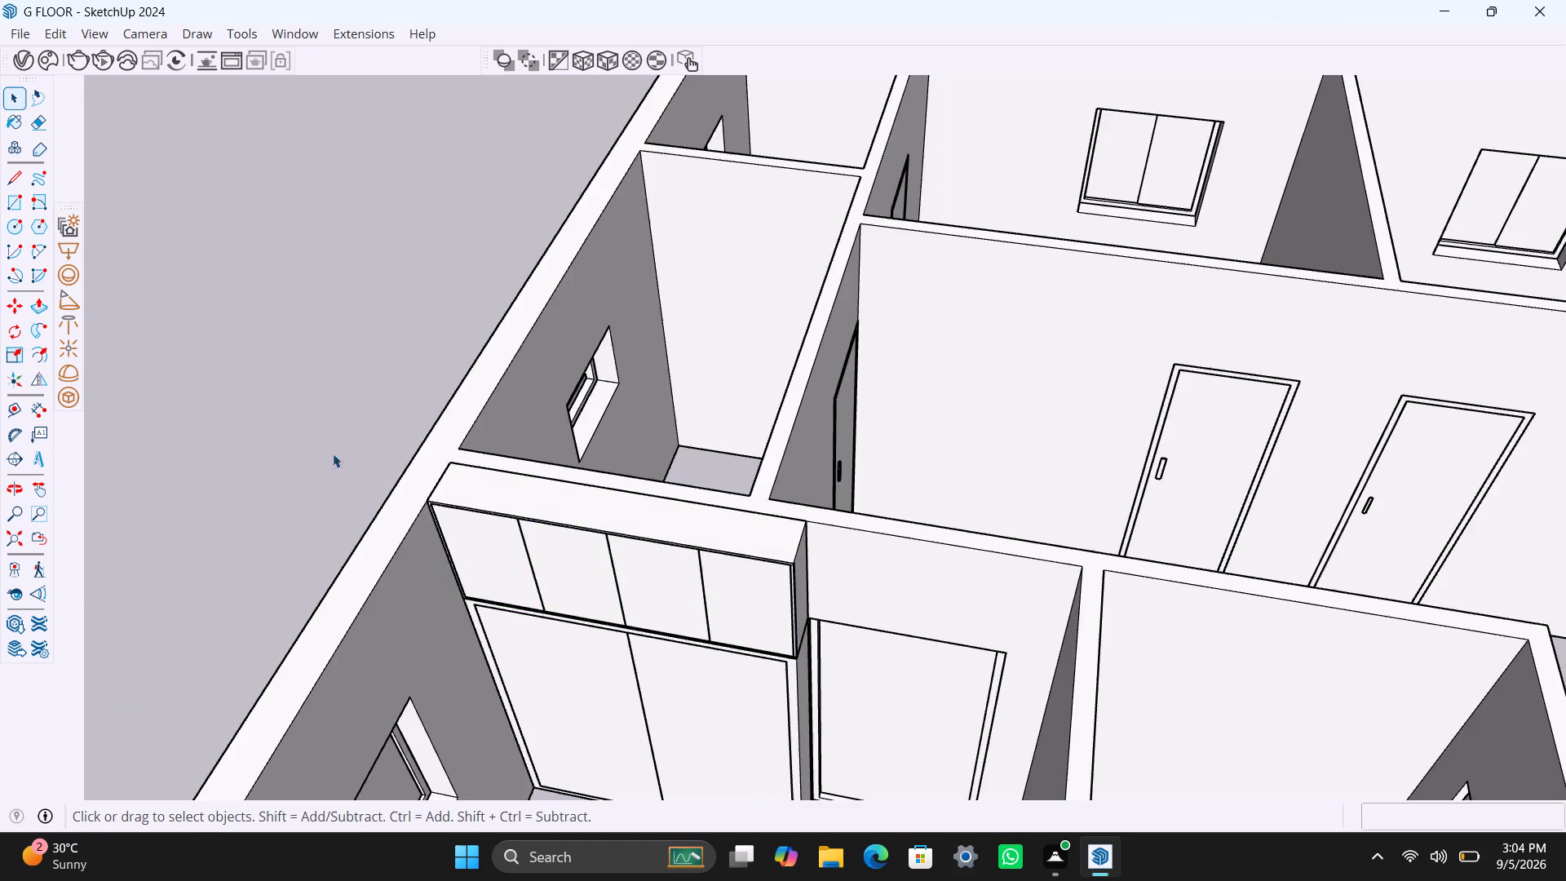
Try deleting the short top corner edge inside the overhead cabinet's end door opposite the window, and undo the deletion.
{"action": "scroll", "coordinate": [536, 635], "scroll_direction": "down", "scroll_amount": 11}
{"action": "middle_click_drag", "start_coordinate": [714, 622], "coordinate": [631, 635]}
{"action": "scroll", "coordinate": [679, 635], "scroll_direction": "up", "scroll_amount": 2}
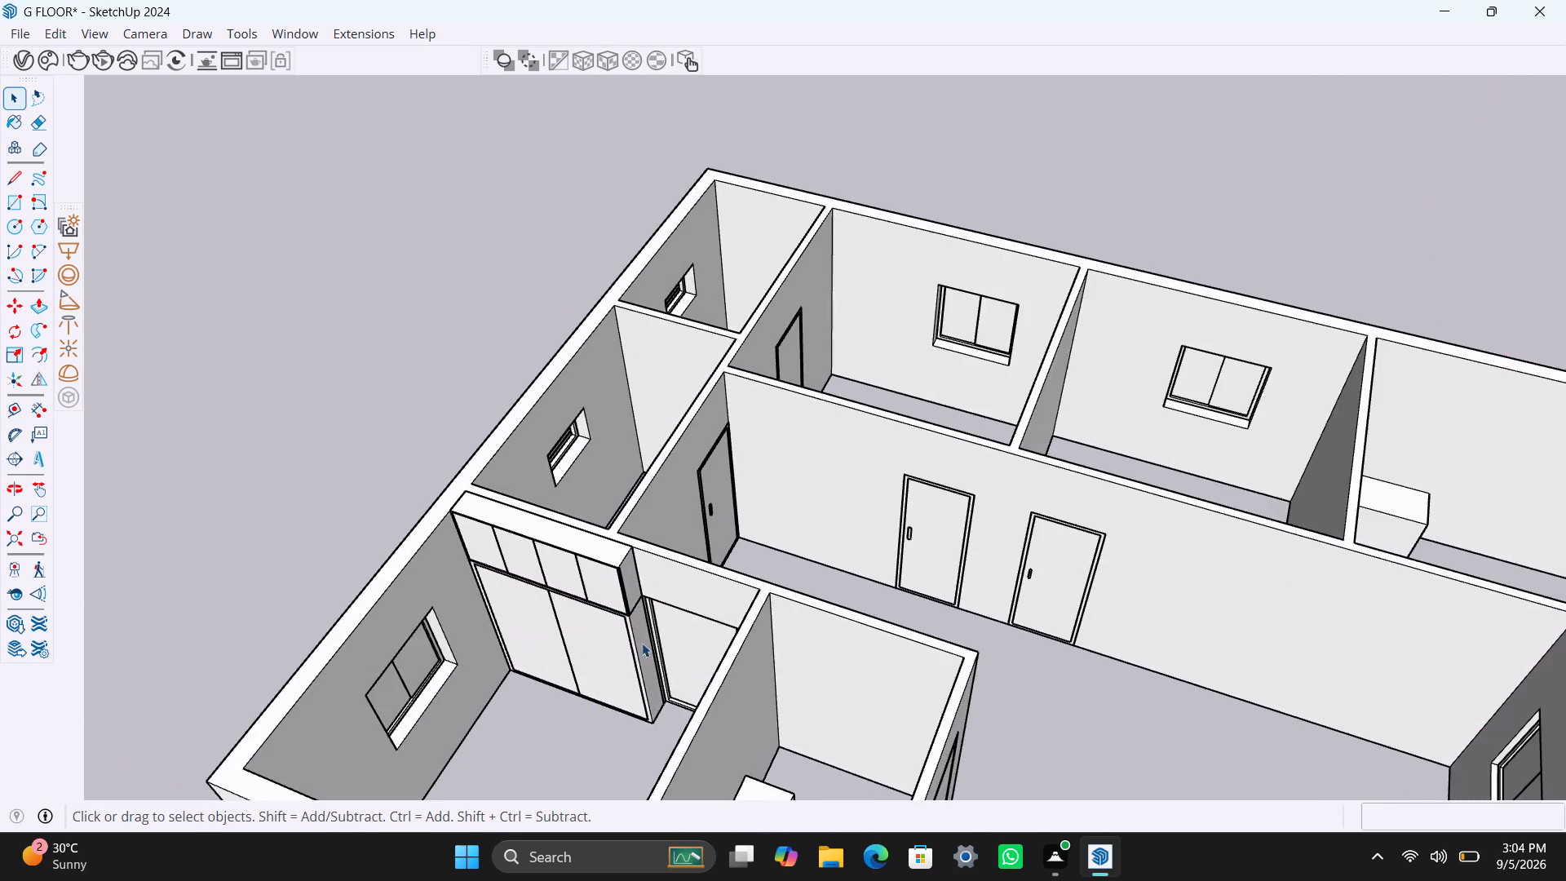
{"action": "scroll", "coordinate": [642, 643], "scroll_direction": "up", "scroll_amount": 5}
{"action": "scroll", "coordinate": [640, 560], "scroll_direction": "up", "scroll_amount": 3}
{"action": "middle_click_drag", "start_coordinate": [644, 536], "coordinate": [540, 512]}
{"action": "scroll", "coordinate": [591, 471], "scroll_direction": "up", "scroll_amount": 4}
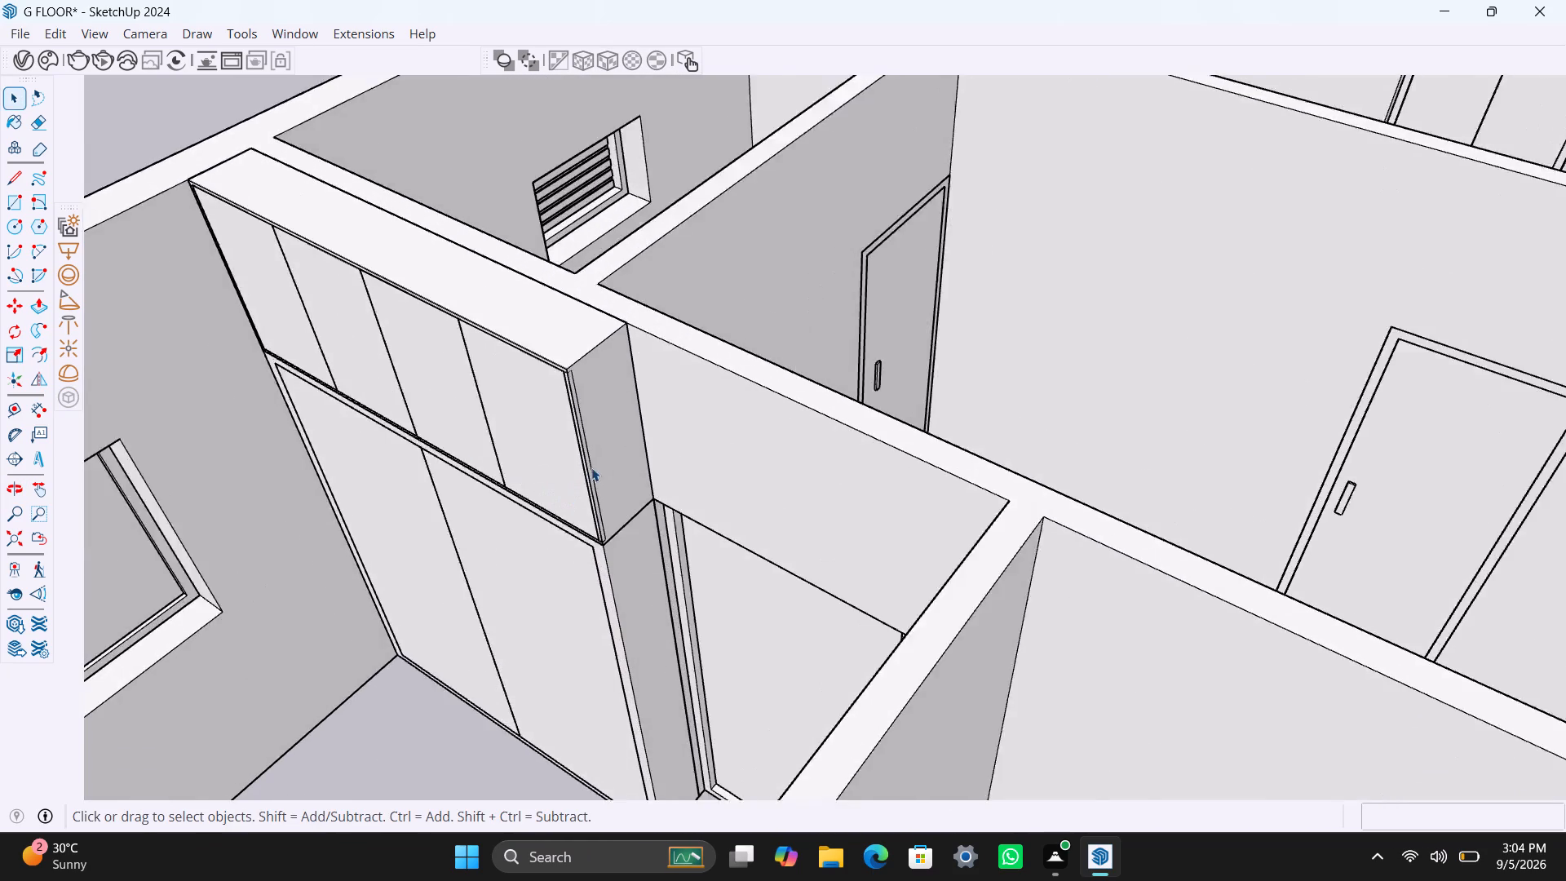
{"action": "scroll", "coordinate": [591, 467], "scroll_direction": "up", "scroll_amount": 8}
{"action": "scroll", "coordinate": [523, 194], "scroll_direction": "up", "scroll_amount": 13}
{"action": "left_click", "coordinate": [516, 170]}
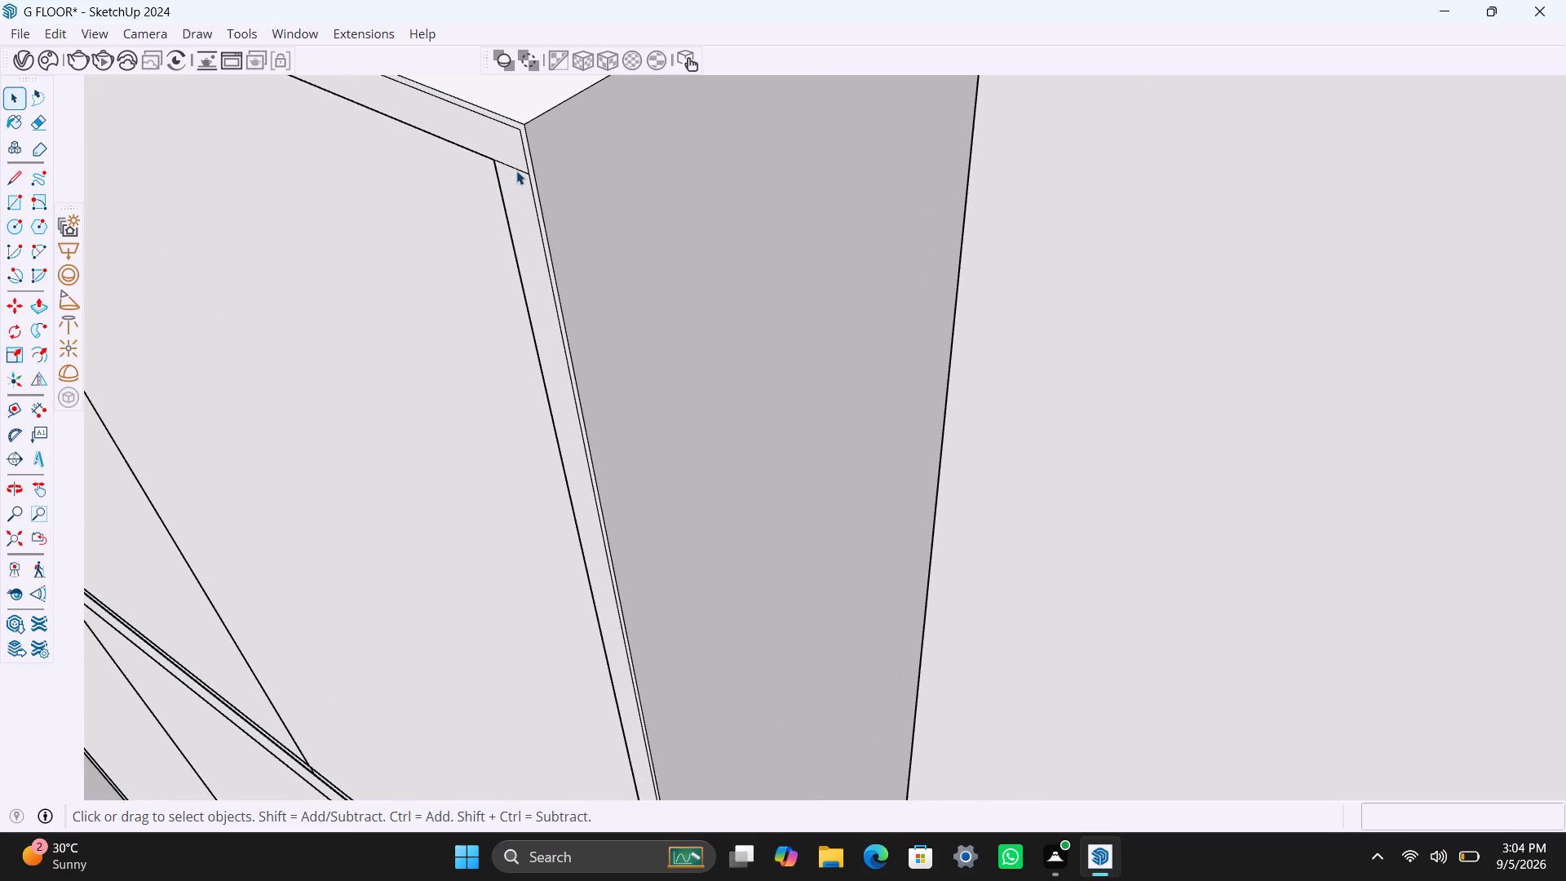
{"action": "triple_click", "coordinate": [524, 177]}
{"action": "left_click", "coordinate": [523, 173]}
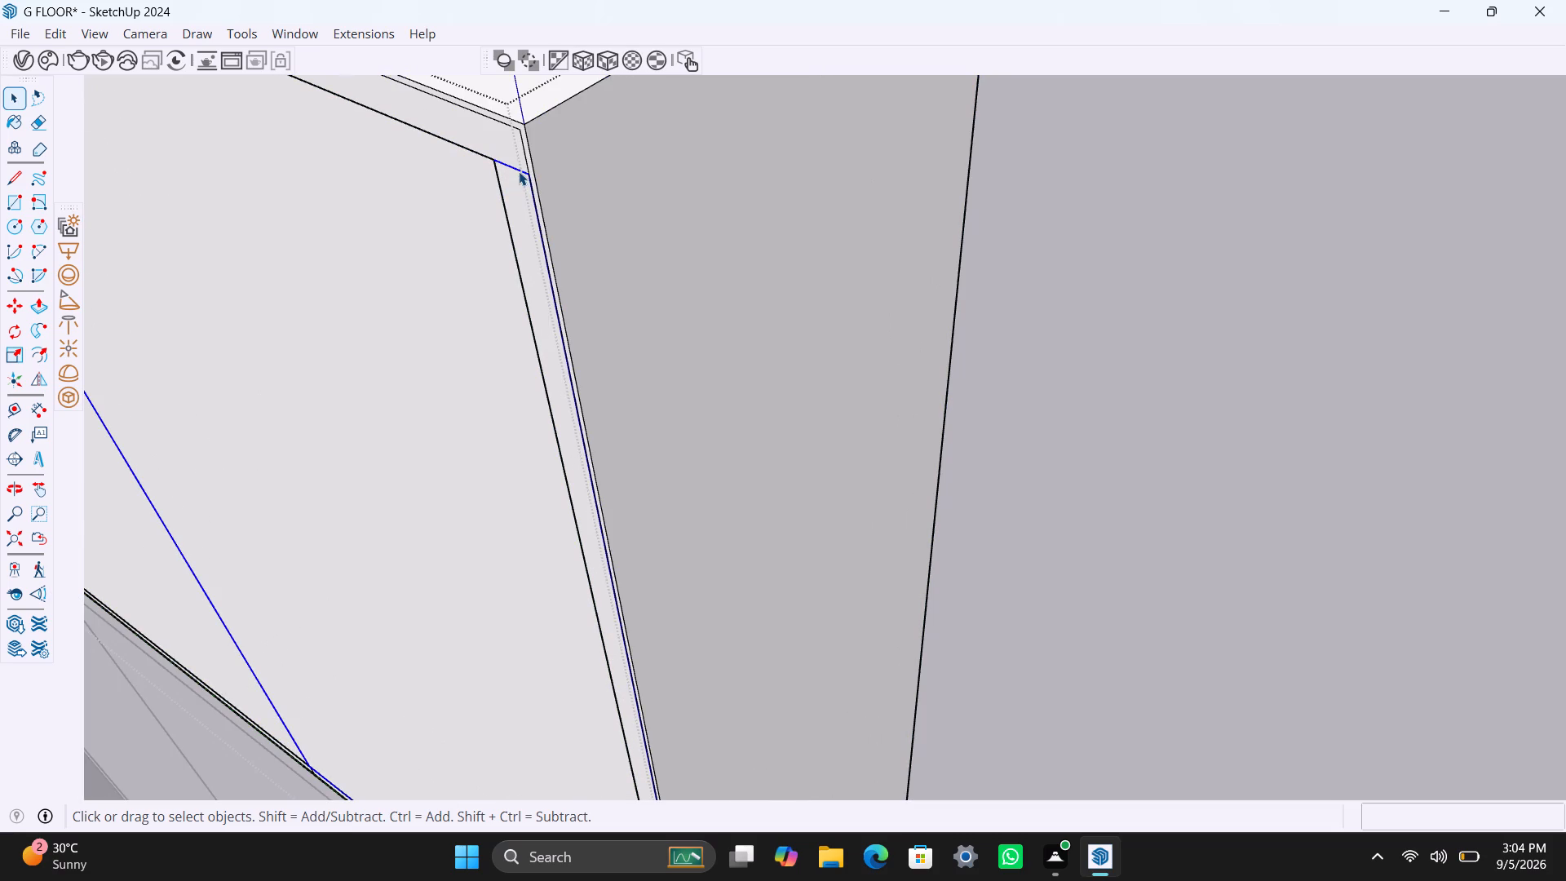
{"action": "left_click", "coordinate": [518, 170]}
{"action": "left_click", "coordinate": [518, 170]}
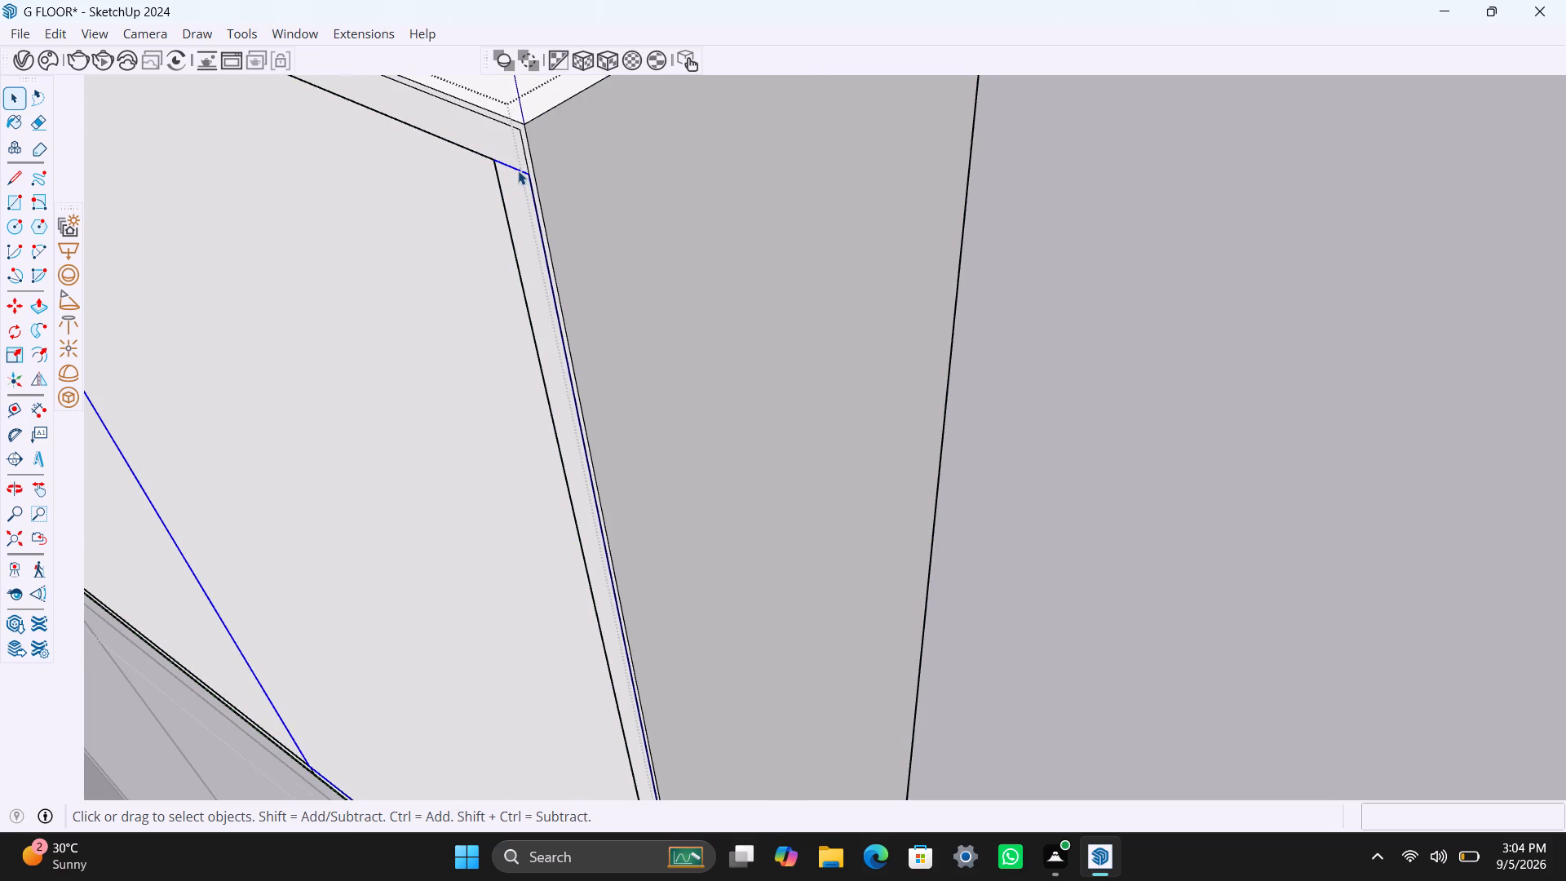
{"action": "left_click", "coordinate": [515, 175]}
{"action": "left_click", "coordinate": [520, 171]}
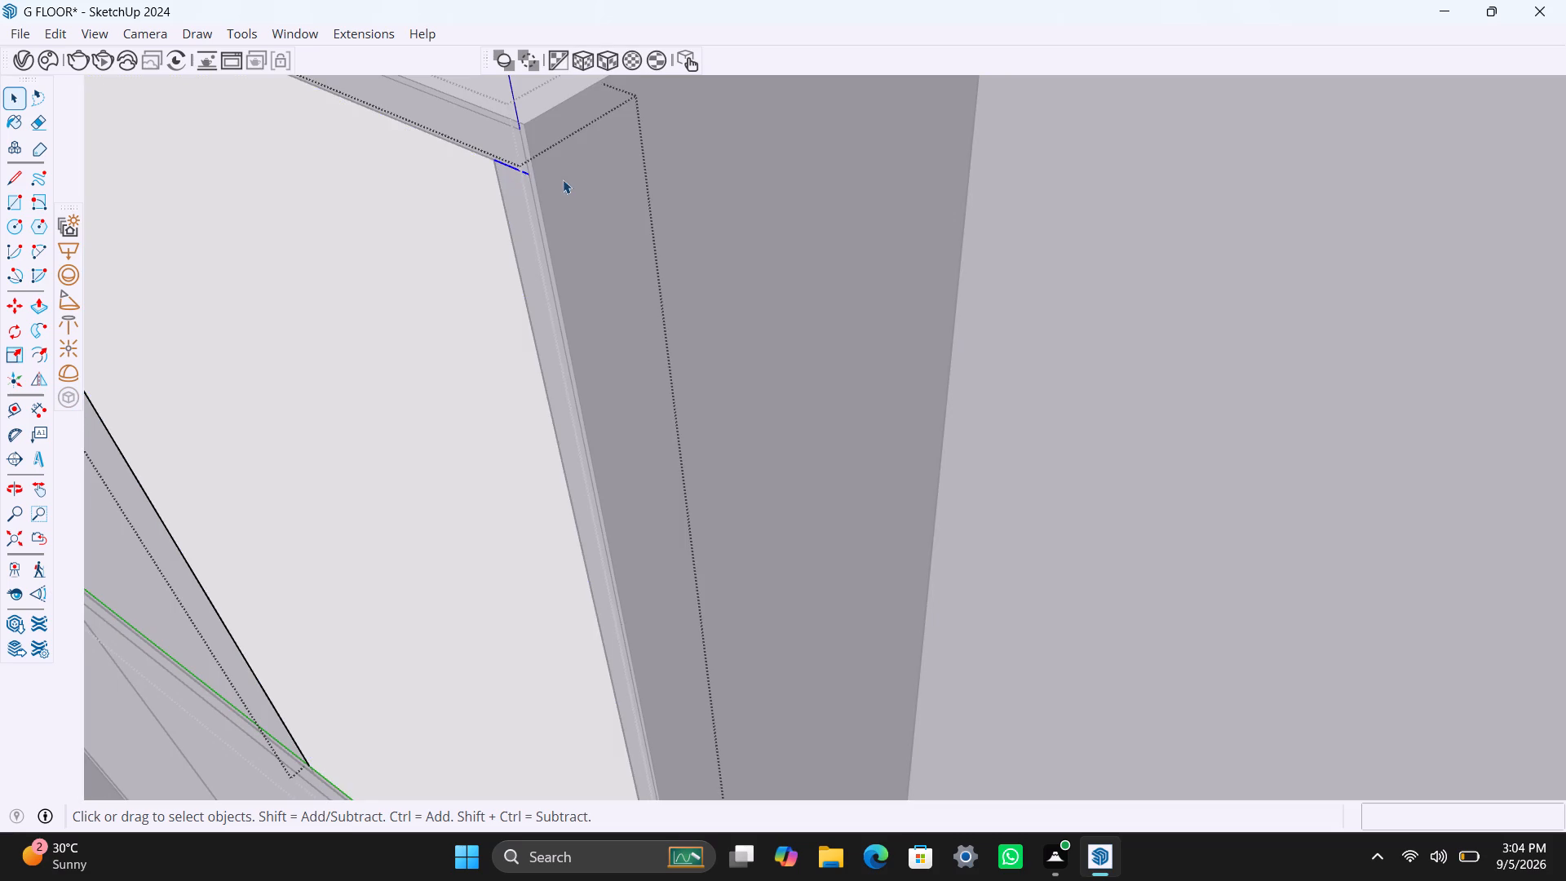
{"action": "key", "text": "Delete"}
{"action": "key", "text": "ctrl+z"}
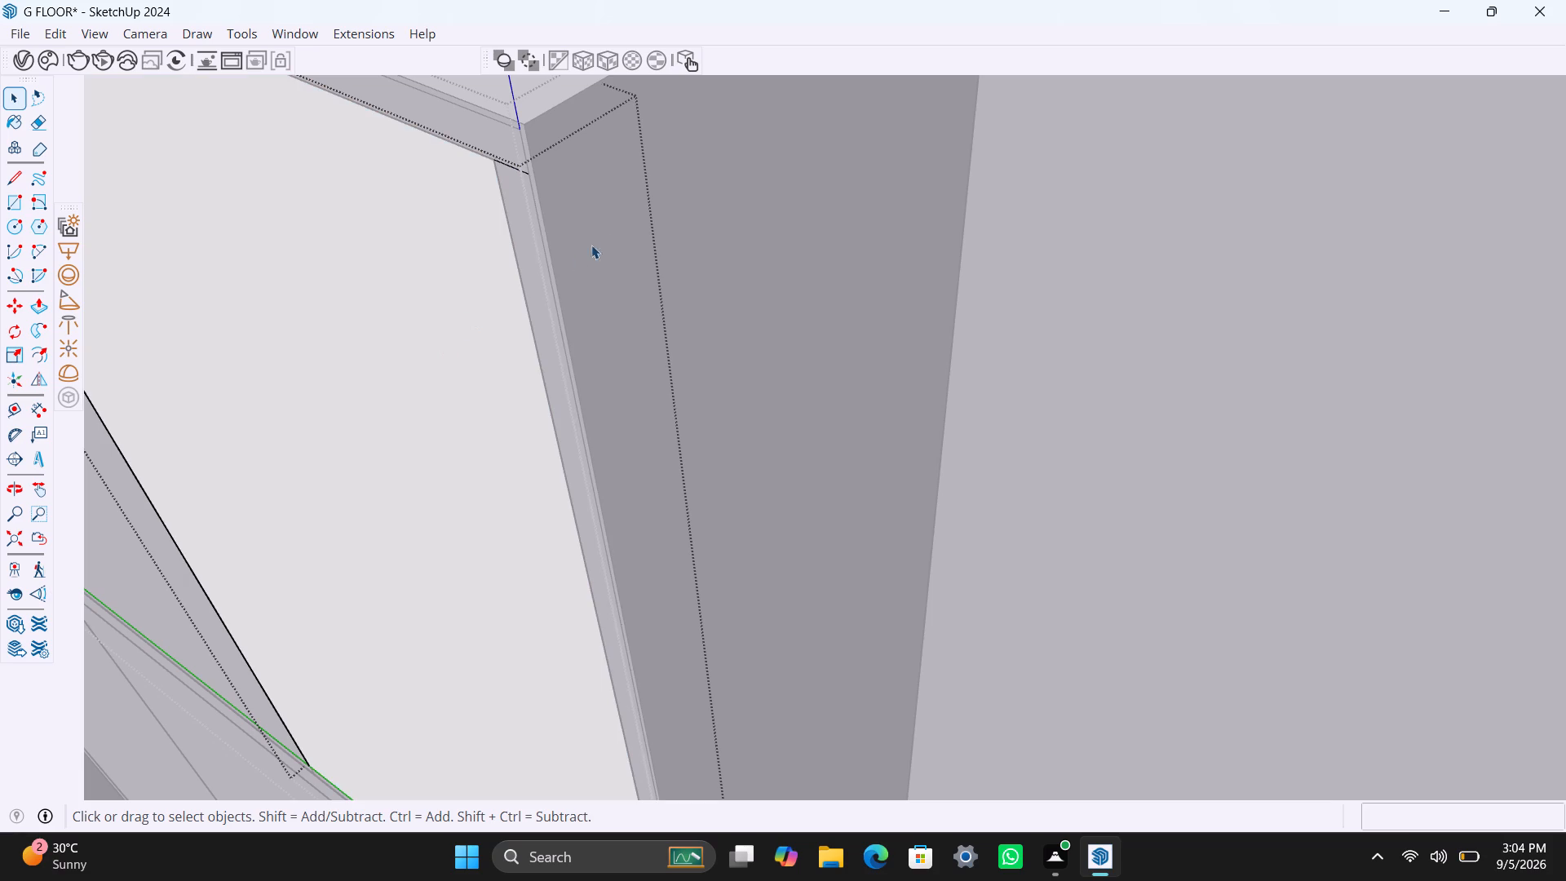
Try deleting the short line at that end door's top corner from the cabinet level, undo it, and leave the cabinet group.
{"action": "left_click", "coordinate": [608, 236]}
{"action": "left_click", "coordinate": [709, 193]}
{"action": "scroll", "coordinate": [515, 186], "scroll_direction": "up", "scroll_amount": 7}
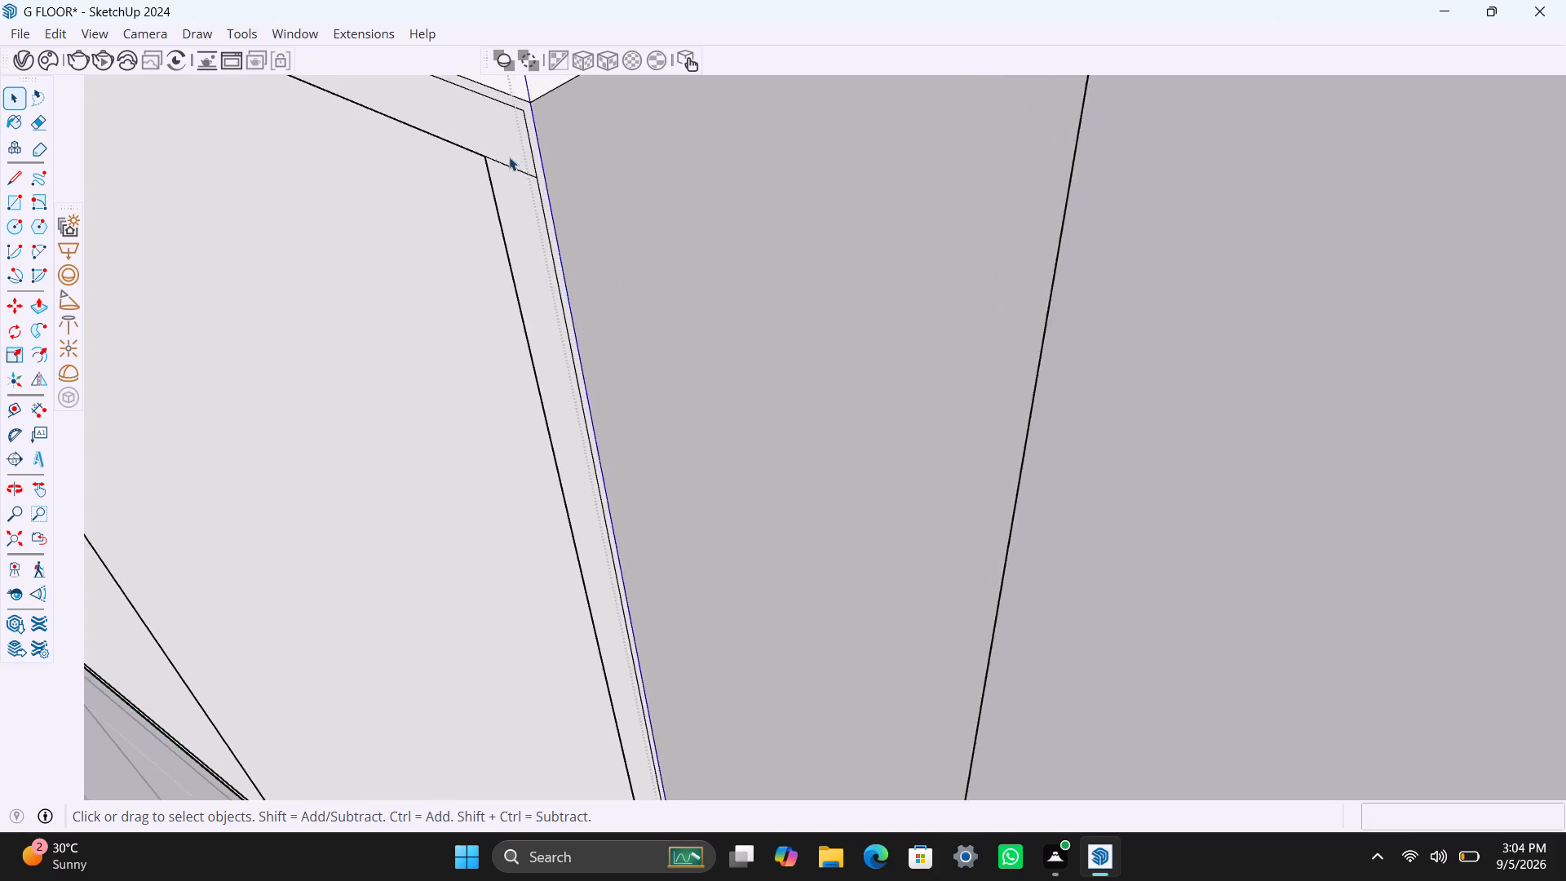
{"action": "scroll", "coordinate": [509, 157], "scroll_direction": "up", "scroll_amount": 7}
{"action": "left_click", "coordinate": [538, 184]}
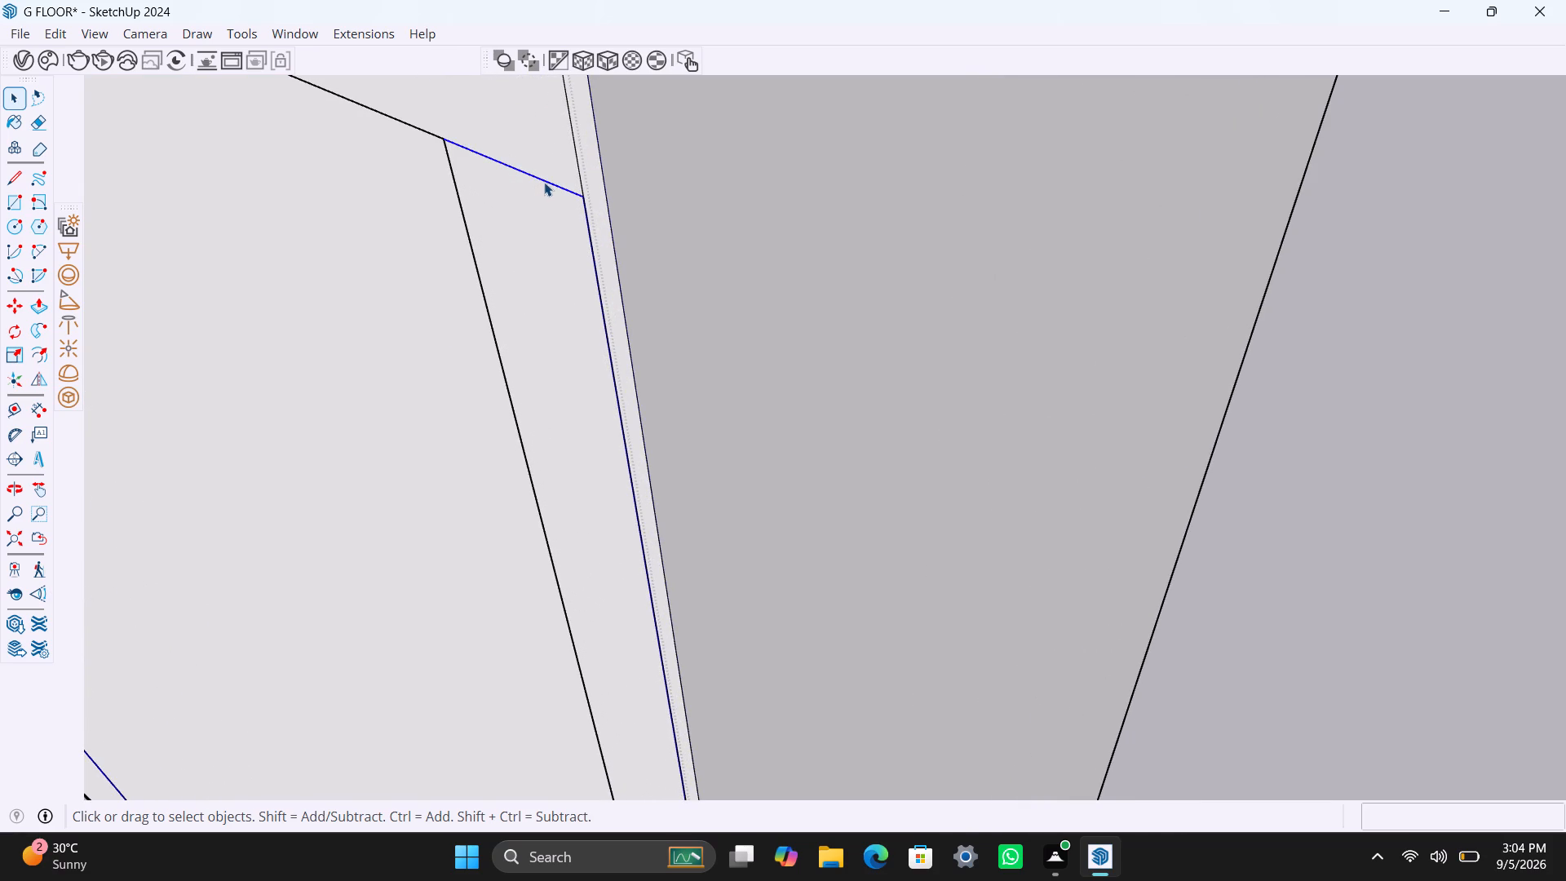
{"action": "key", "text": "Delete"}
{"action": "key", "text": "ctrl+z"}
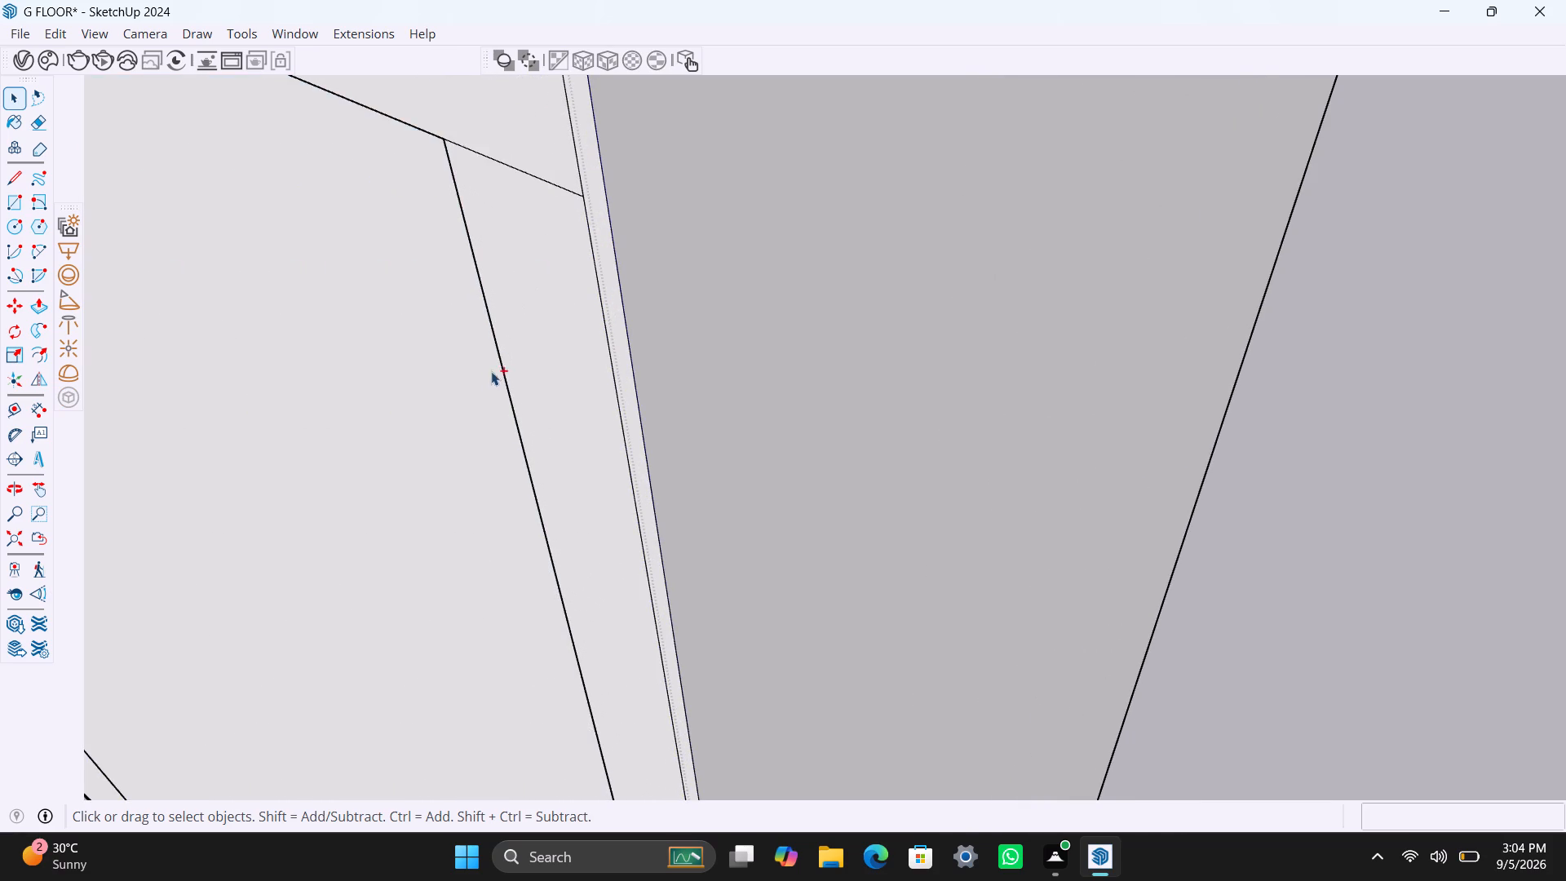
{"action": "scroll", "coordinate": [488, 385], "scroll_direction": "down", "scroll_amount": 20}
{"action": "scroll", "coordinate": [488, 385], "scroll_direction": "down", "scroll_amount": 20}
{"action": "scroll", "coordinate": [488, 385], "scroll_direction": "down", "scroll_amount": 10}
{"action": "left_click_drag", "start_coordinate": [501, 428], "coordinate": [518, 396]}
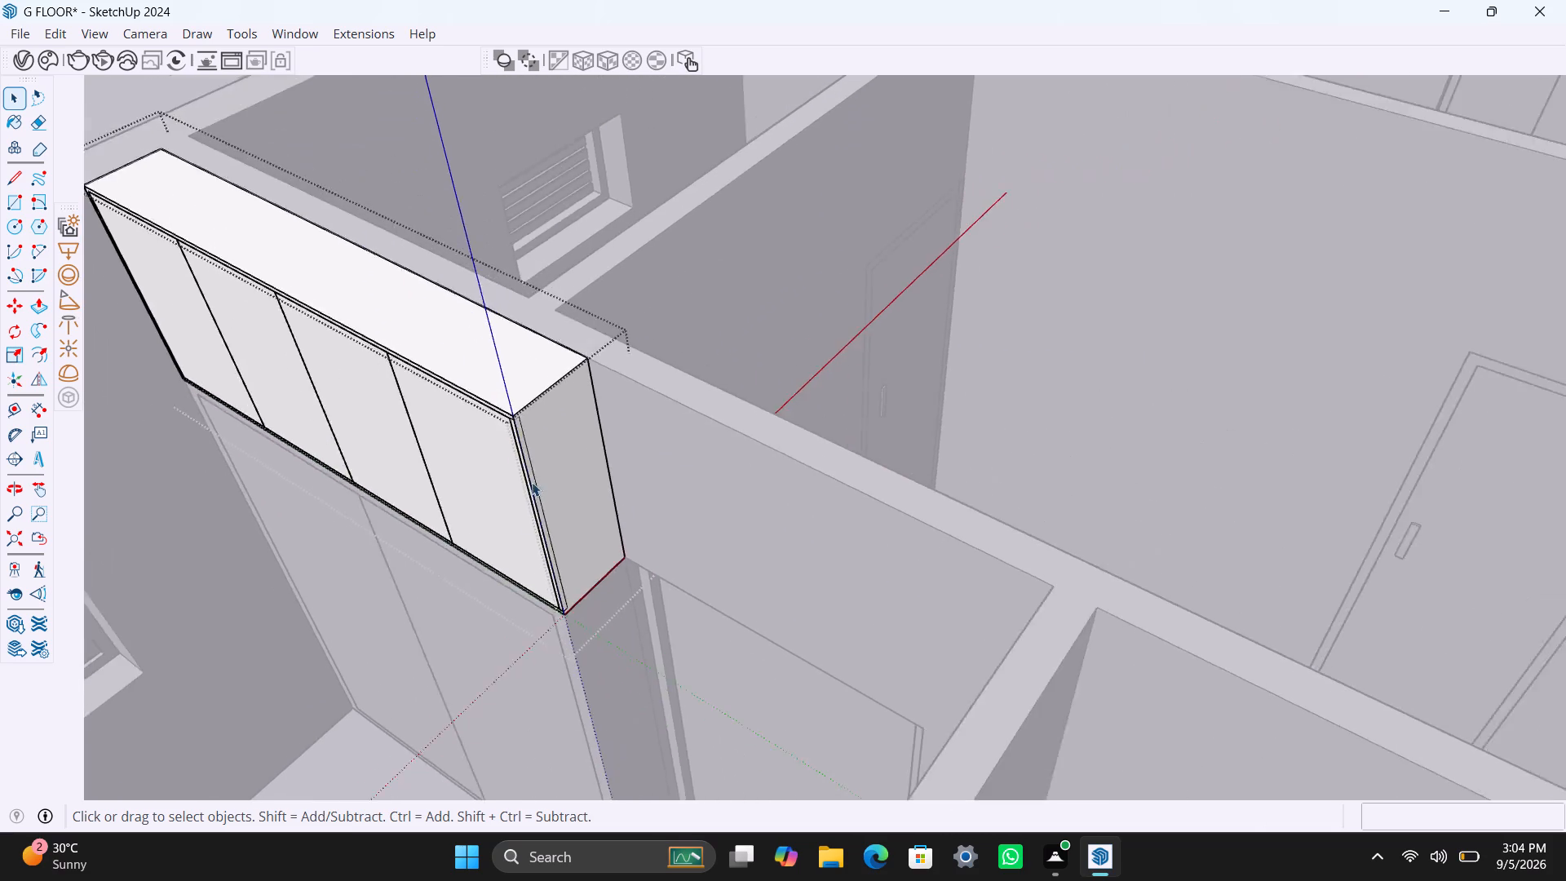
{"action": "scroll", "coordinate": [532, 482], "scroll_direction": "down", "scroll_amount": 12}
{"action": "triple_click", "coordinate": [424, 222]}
Group the two-door wardrobe and the four-door overhead cabinet into one unit.
{"action": "scroll", "coordinate": [408, 489], "scroll_direction": "down", "scroll_amount": 6}
{"action": "middle_click_drag", "start_coordinate": [424, 600], "coordinate": [428, 604]}
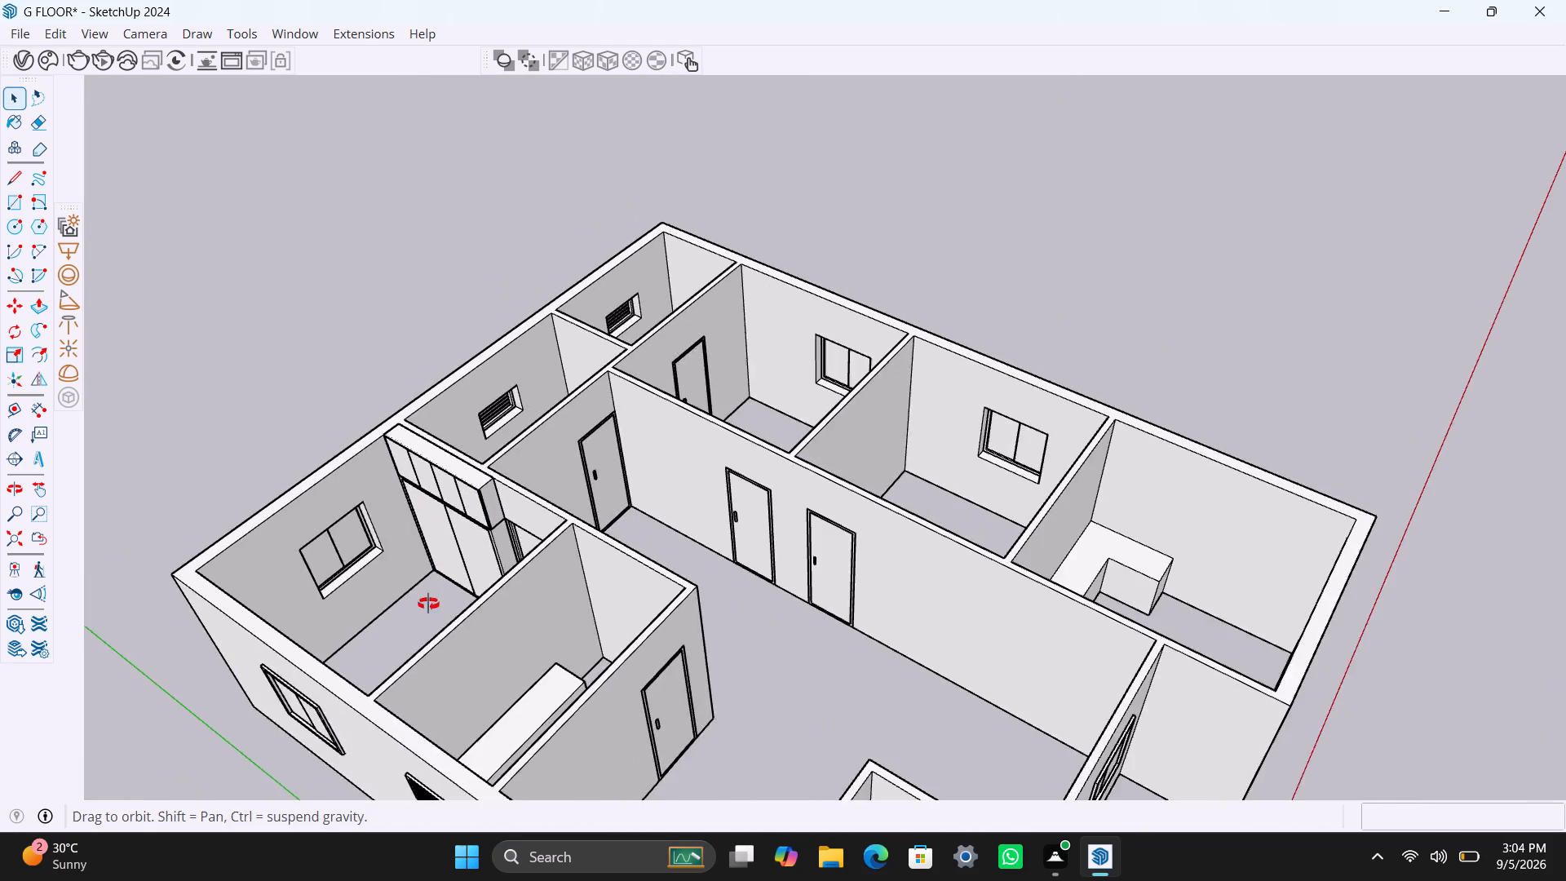
{"action": "middle_click_drag", "start_coordinate": [428, 604], "coordinate": [688, 598]}
{"action": "scroll", "coordinate": [511, 702], "scroll_direction": "up", "scroll_amount": 3}
{"action": "left_click", "coordinate": [467, 724]}
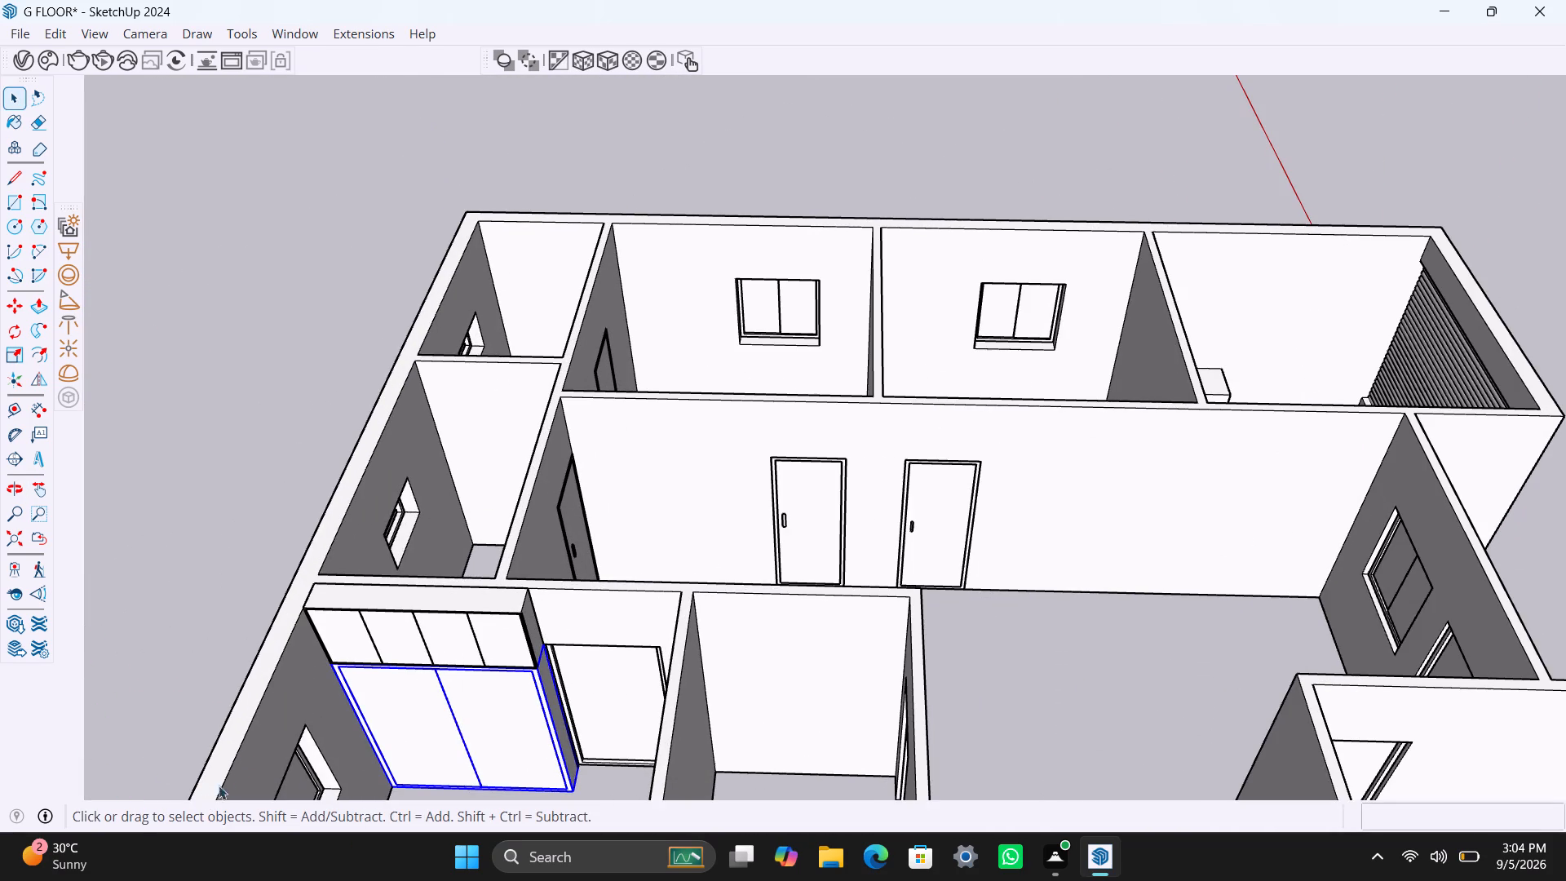
{"action": "left_click", "coordinate": [343, 626], "text": "shift"}
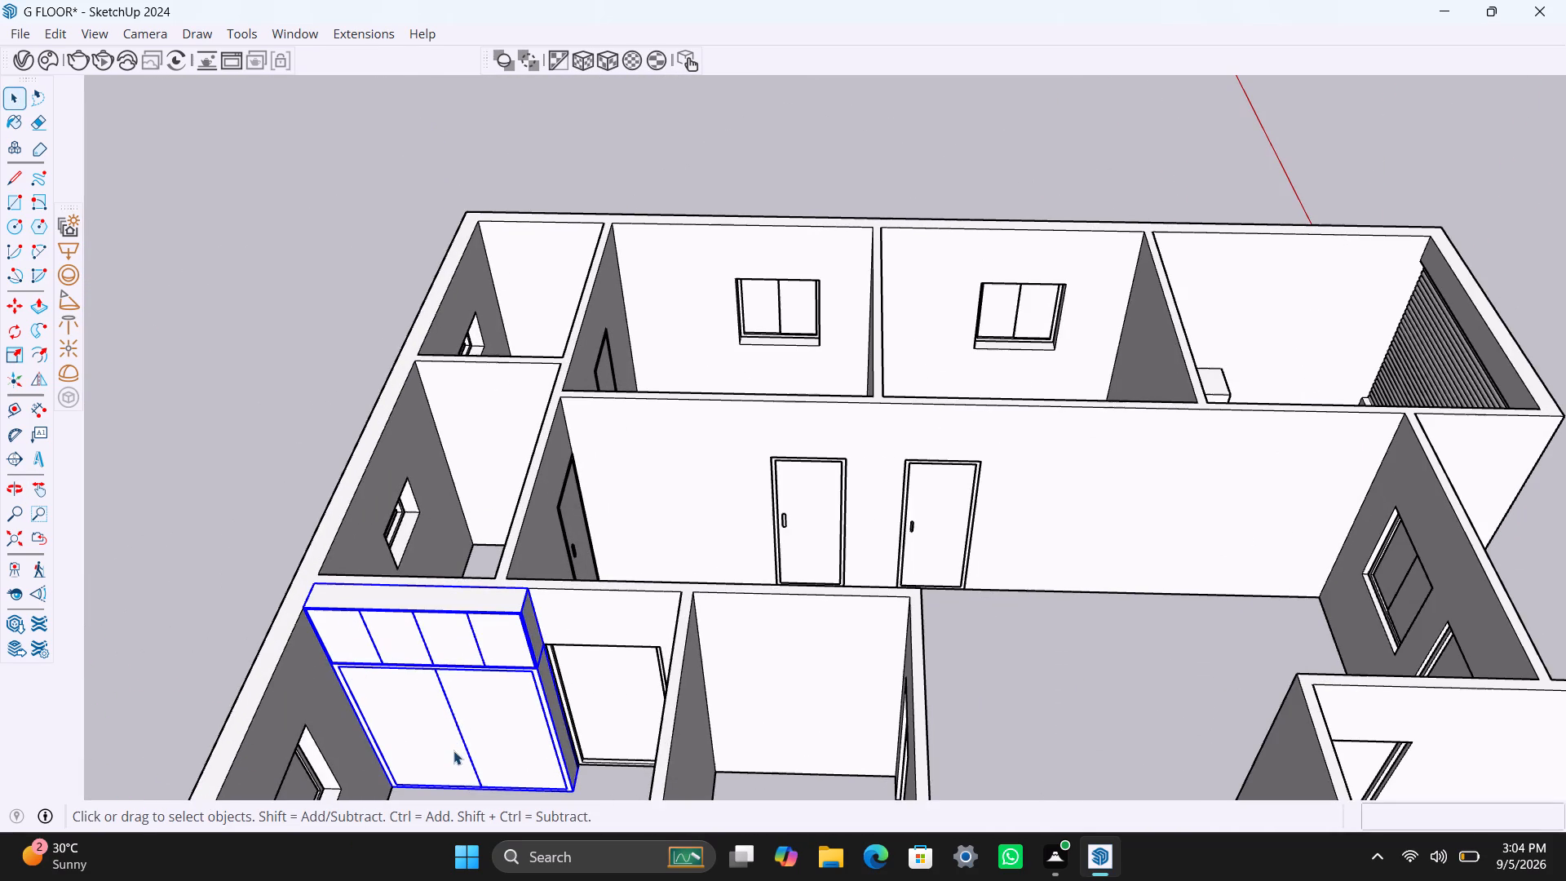
{"action": "right_click", "coordinate": [449, 750]}
{"action": "left_click", "coordinate": [543, 541]}
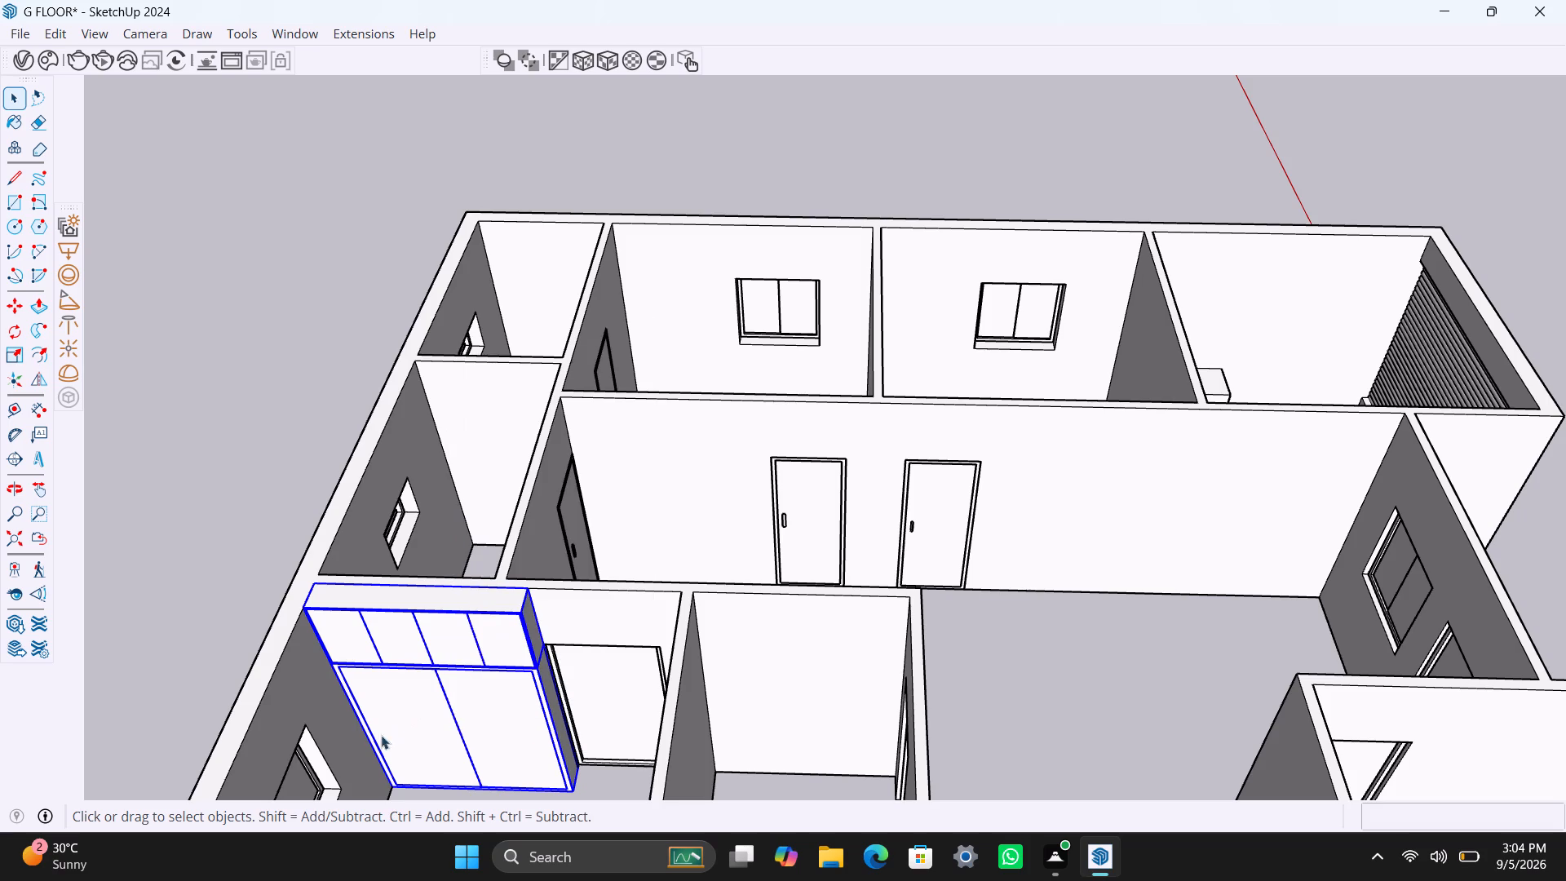
Copy the grouped wardrobe unit about 19' 8" into the windowed bedroom across the hall, next to the small corner room.
{"action": "key", "text": "m"}
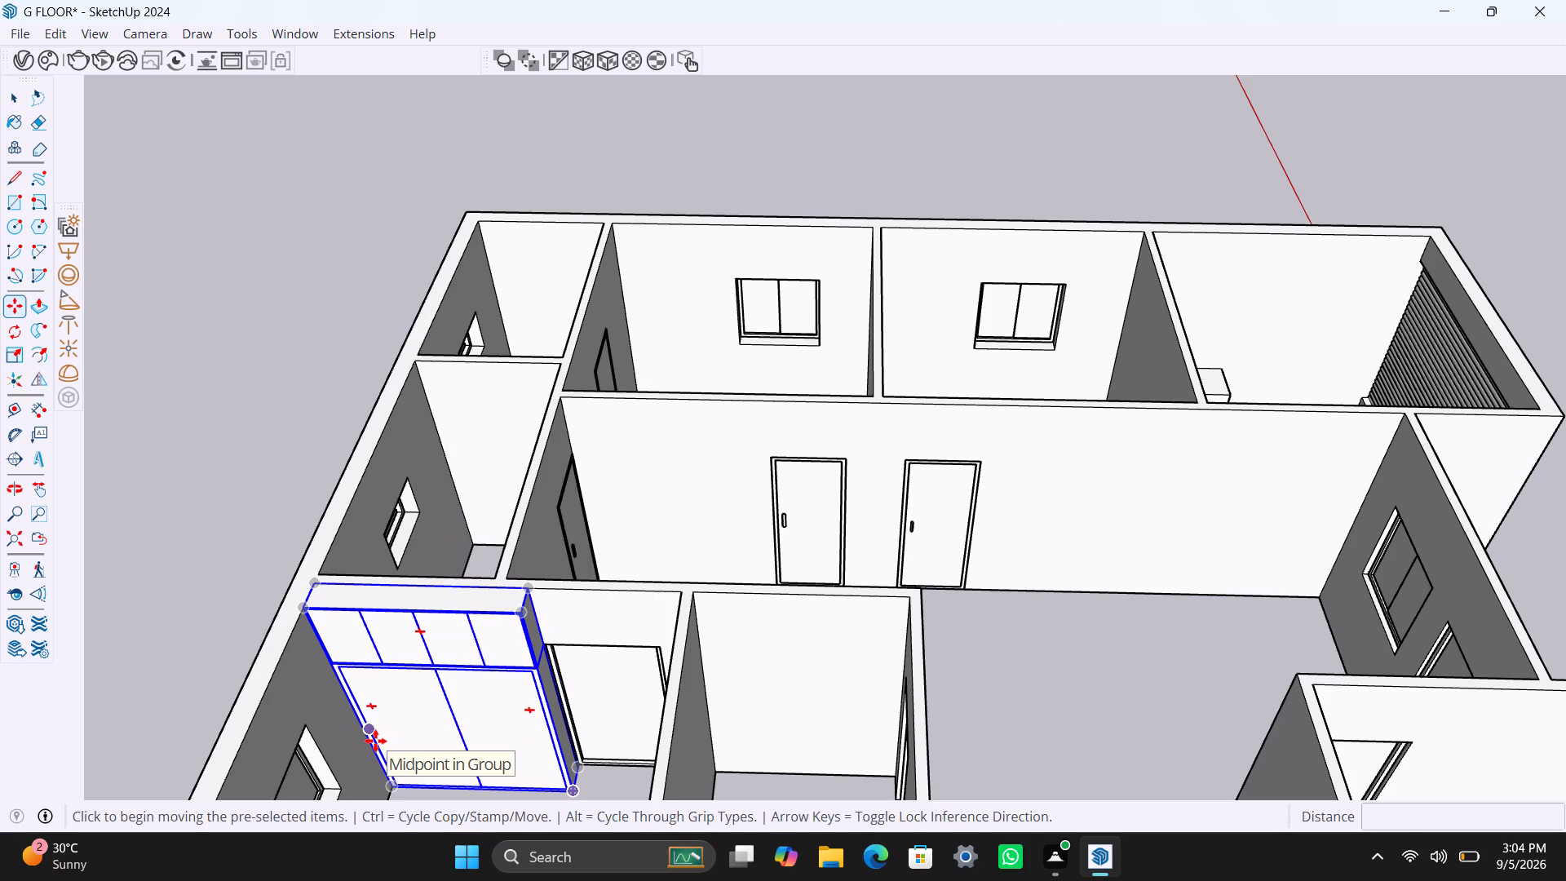
{"action": "left_click", "coordinate": [319, 578]}
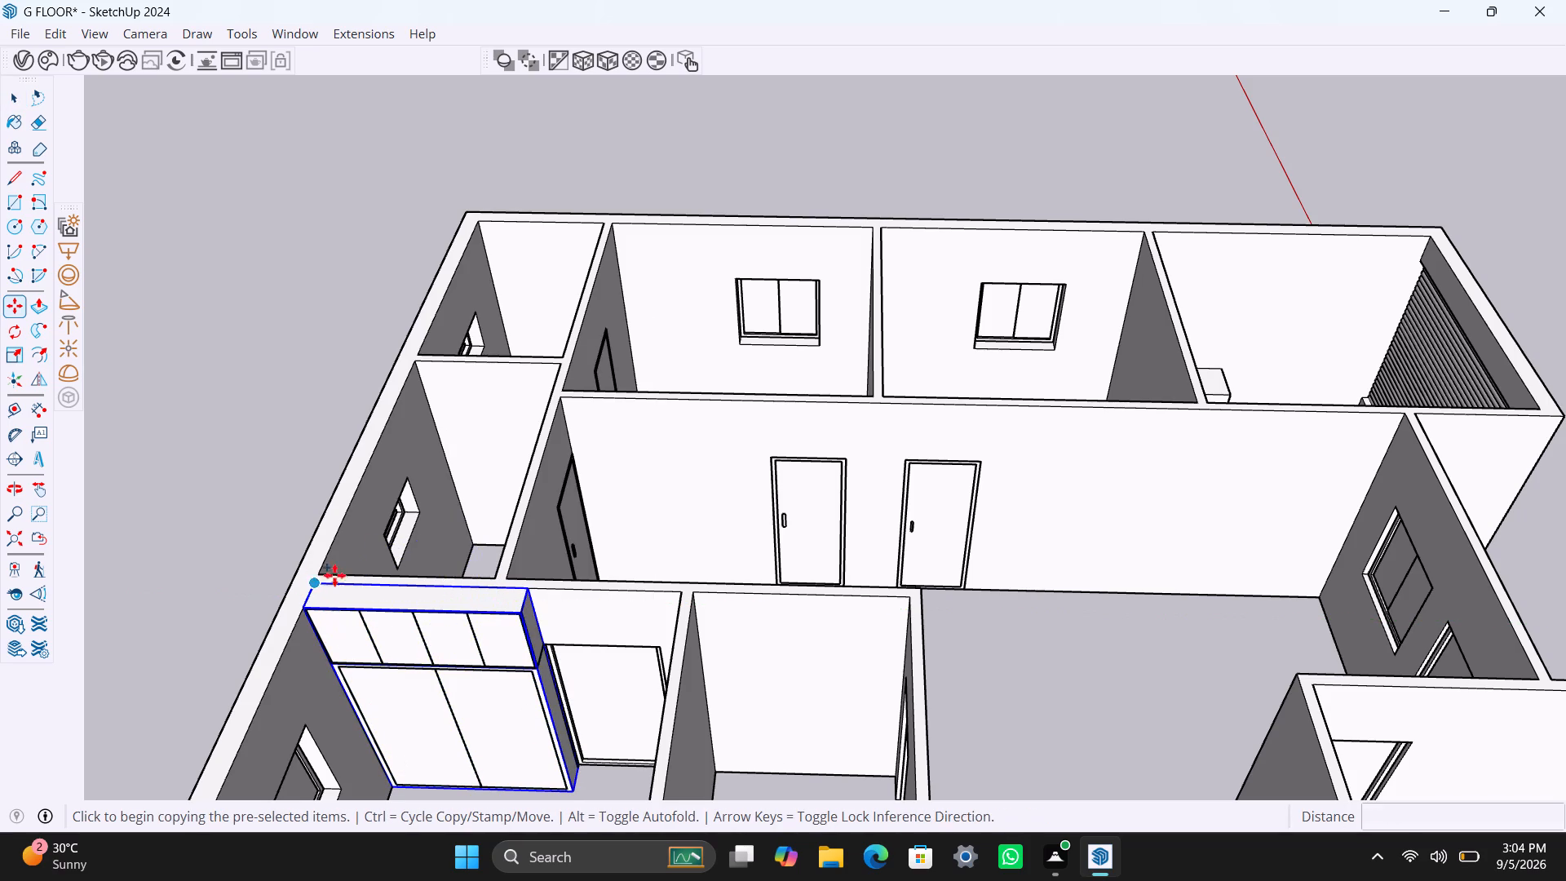
{"action": "scroll", "coordinate": [682, 270], "scroll_direction": "down", "scroll_amount": 2}
{"action": "middle_click_drag", "start_coordinate": [681, 288], "coordinate": [625, 422]}
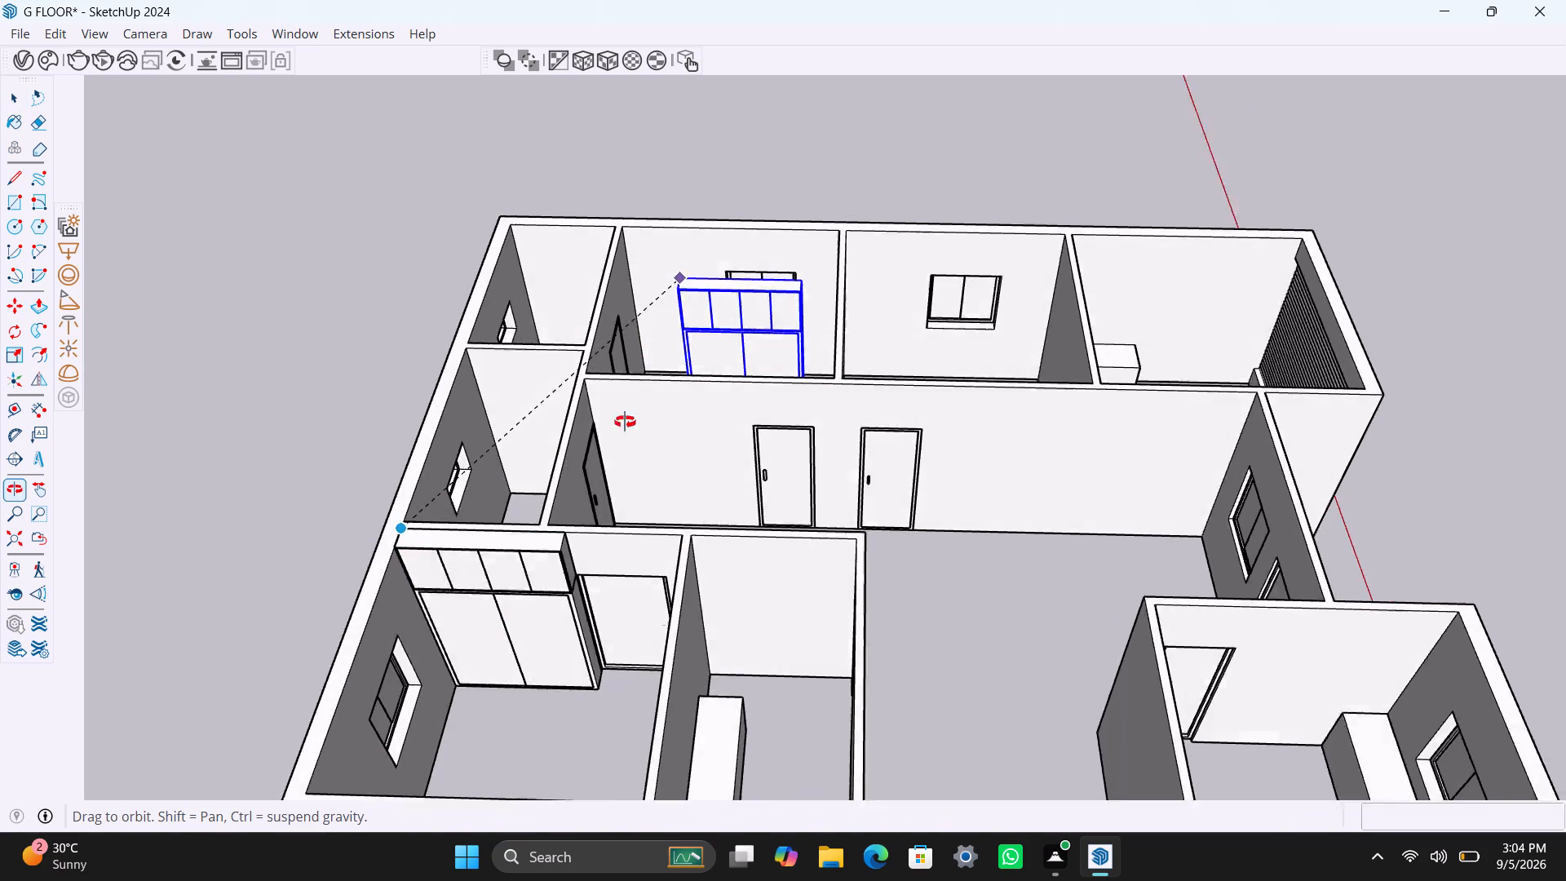
{"action": "middle_click_drag", "start_coordinate": [625, 422], "coordinate": [192, 610]}
{"action": "scroll", "coordinate": [596, 454], "scroll_direction": "down", "scroll_amount": 1}
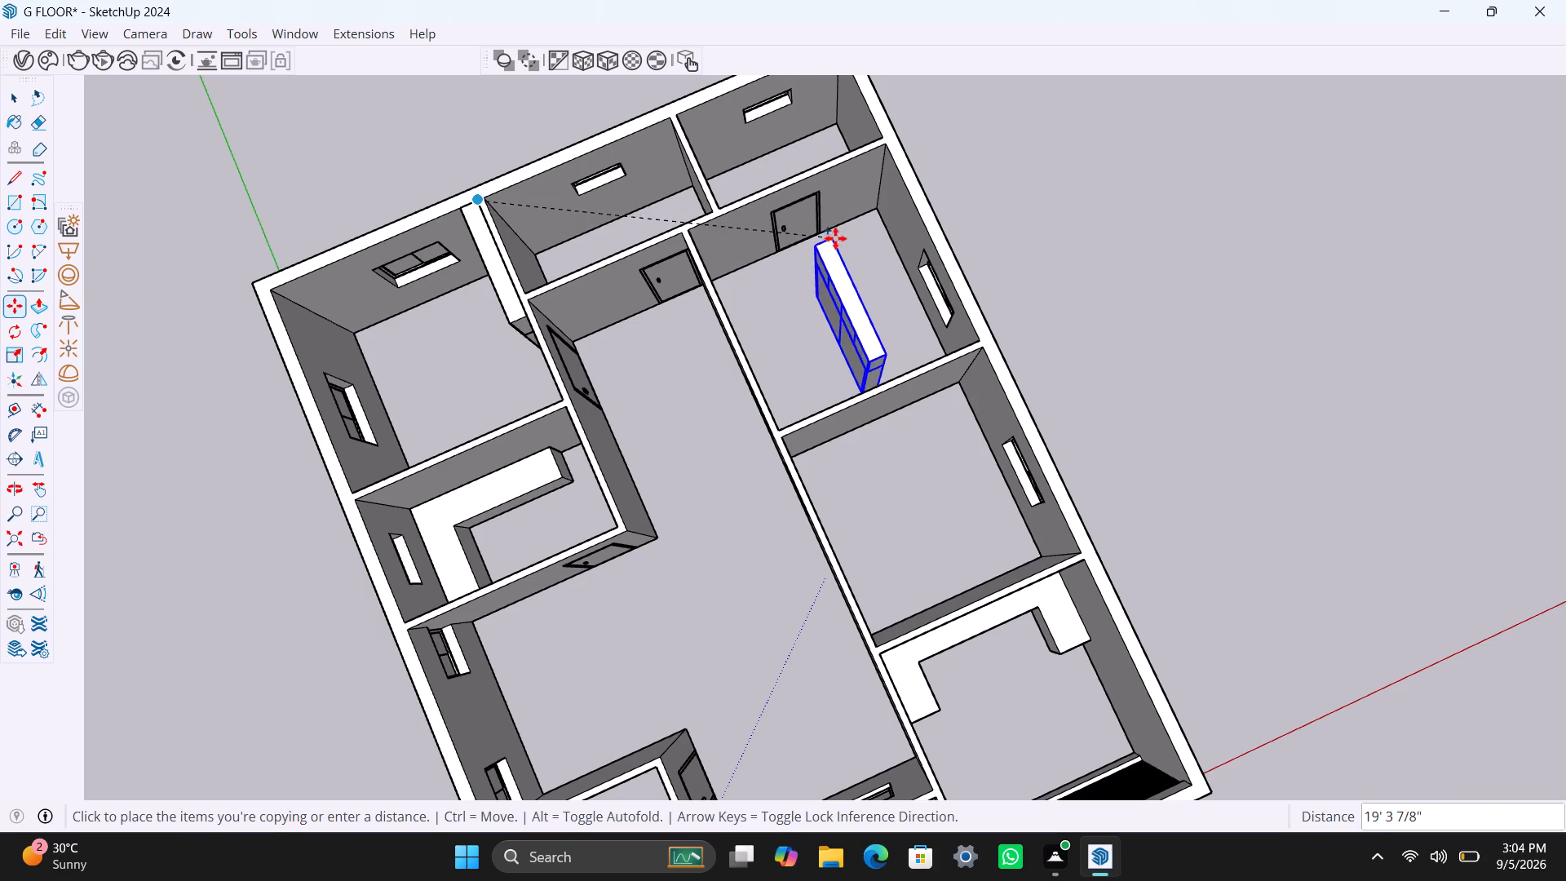
{"action": "scroll", "coordinate": [834, 287], "scroll_direction": "up", "scroll_amount": 2}
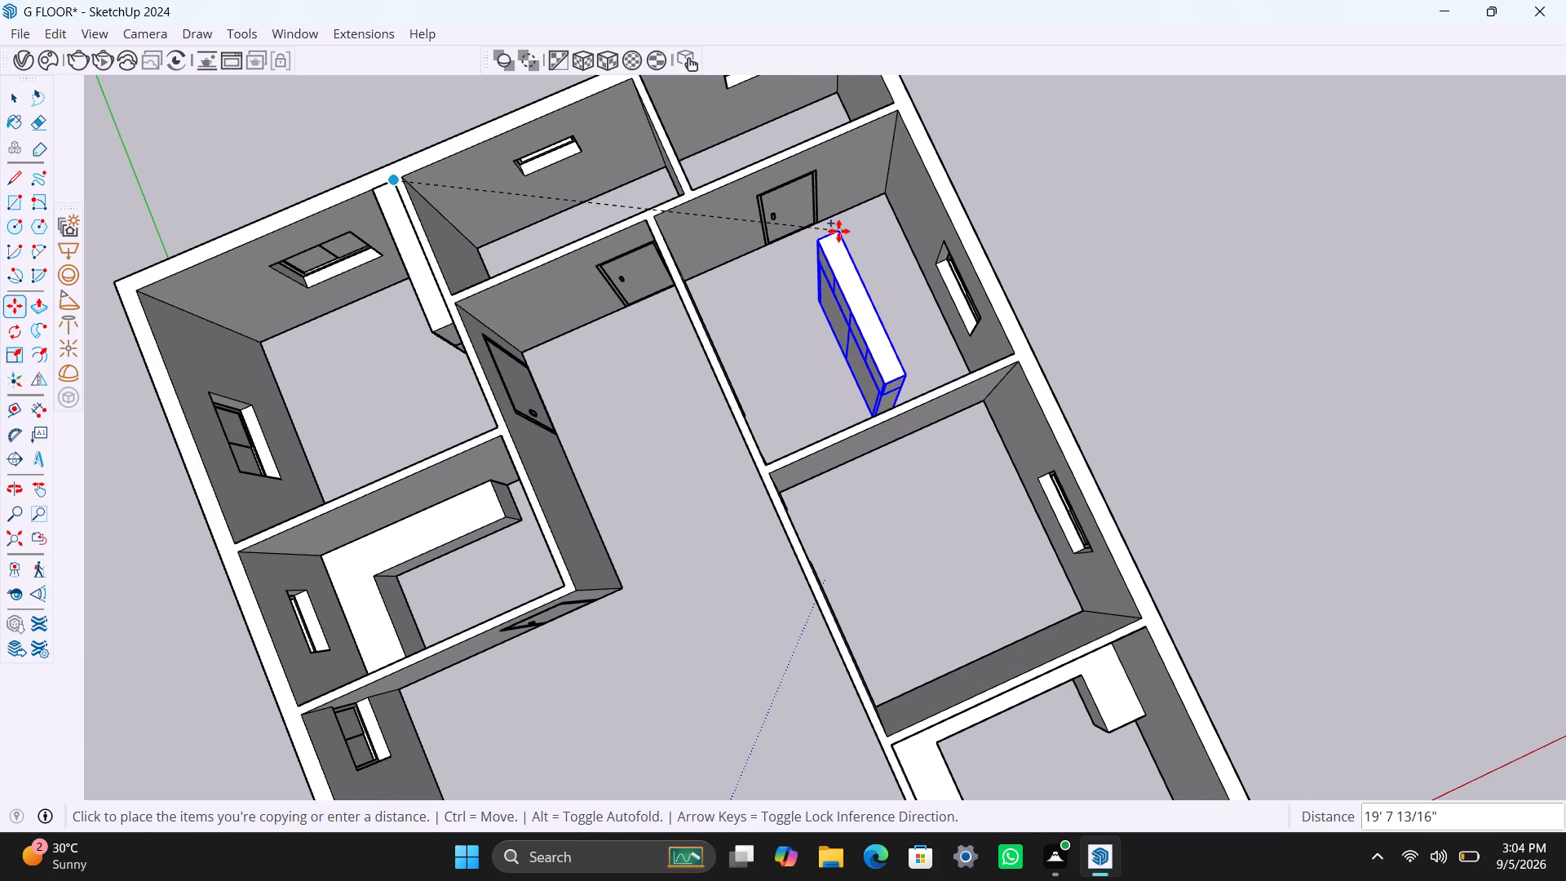
{"action": "left_click", "coordinate": [838, 231]}
Rotate the wardrobe copy 90 degrees about the vertical axis through its bottom front corner.
{"action": "scroll", "coordinate": [821, 312], "scroll_direction": "up", "scroll_amount": 2}
{"action": "middle_click_drag", "start_coordinate": [804, 355], "coordinate": [1393, 317]}
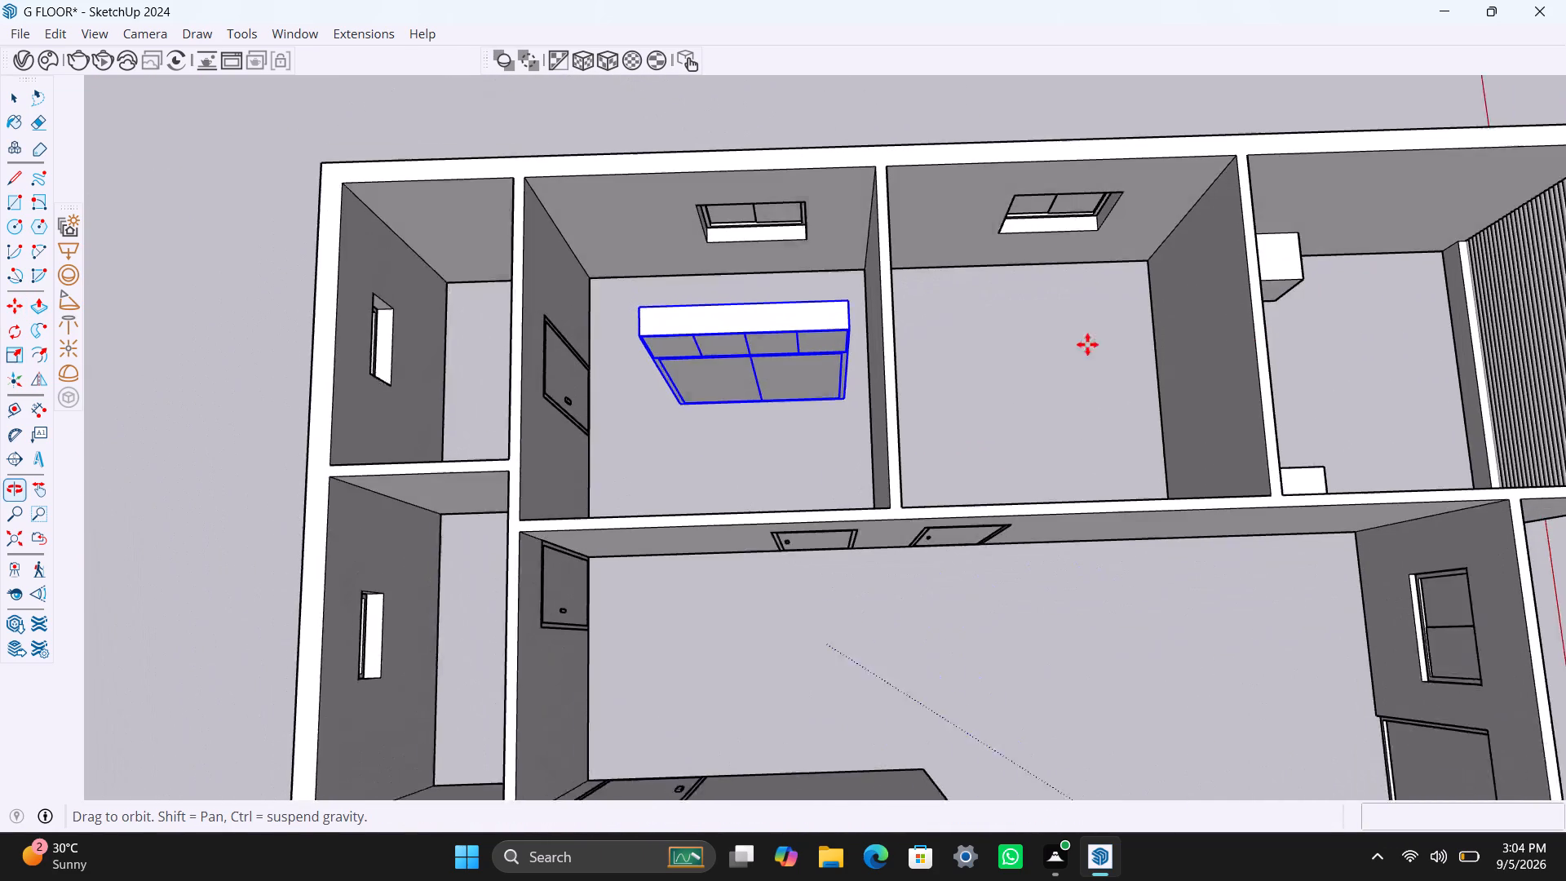
{"action": "scroll", "coordinate": [677, 338], "scroll_direction": "up", "scroll_amount": 6}
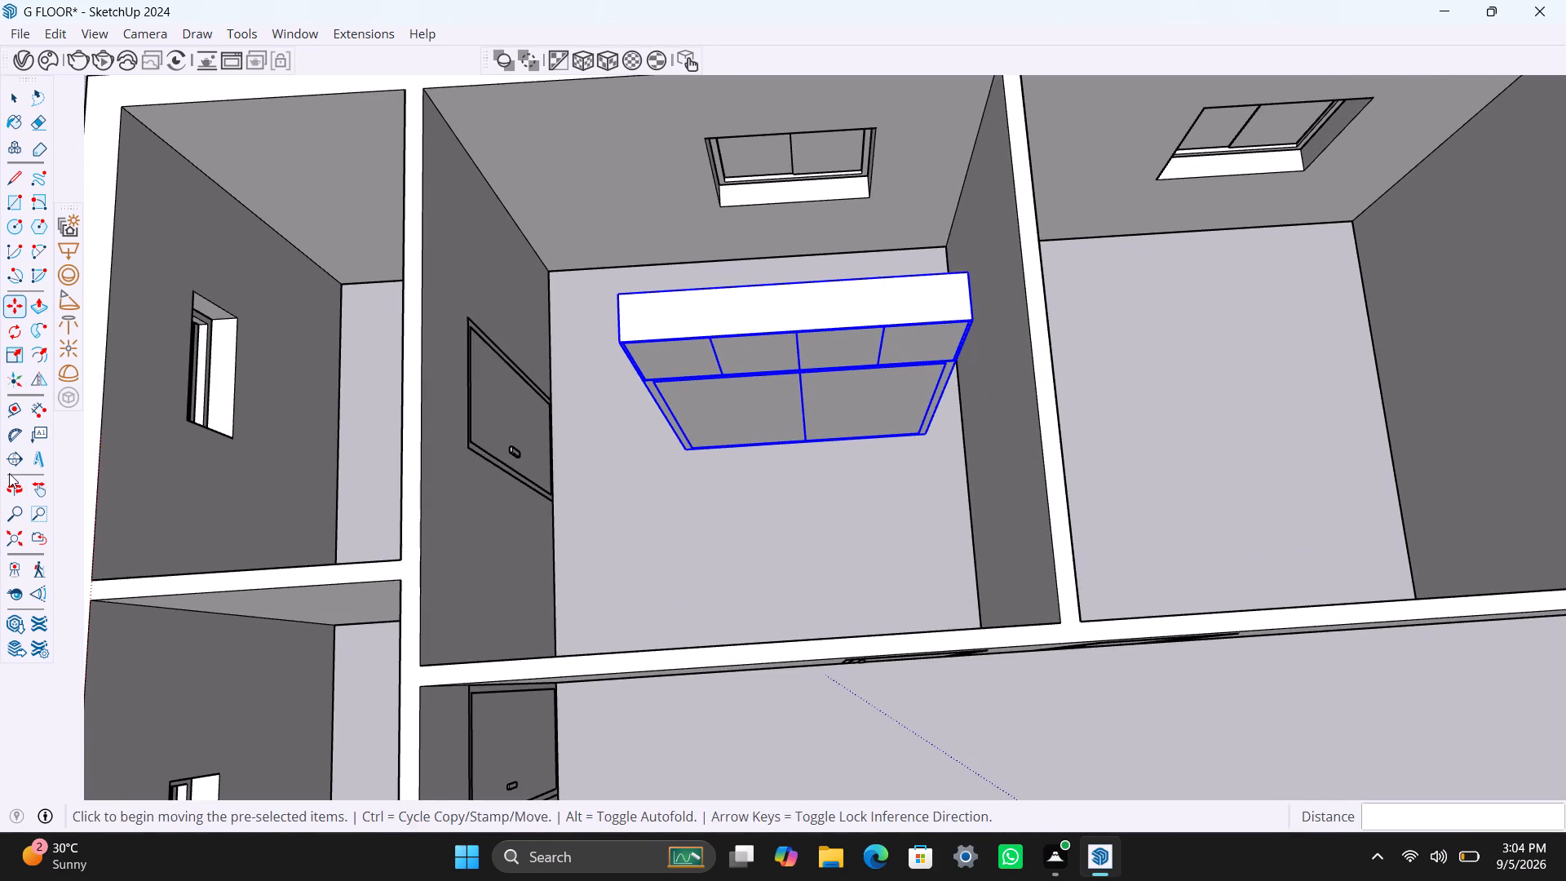
{"action": "left_click", "coordinate": [24, 334]}
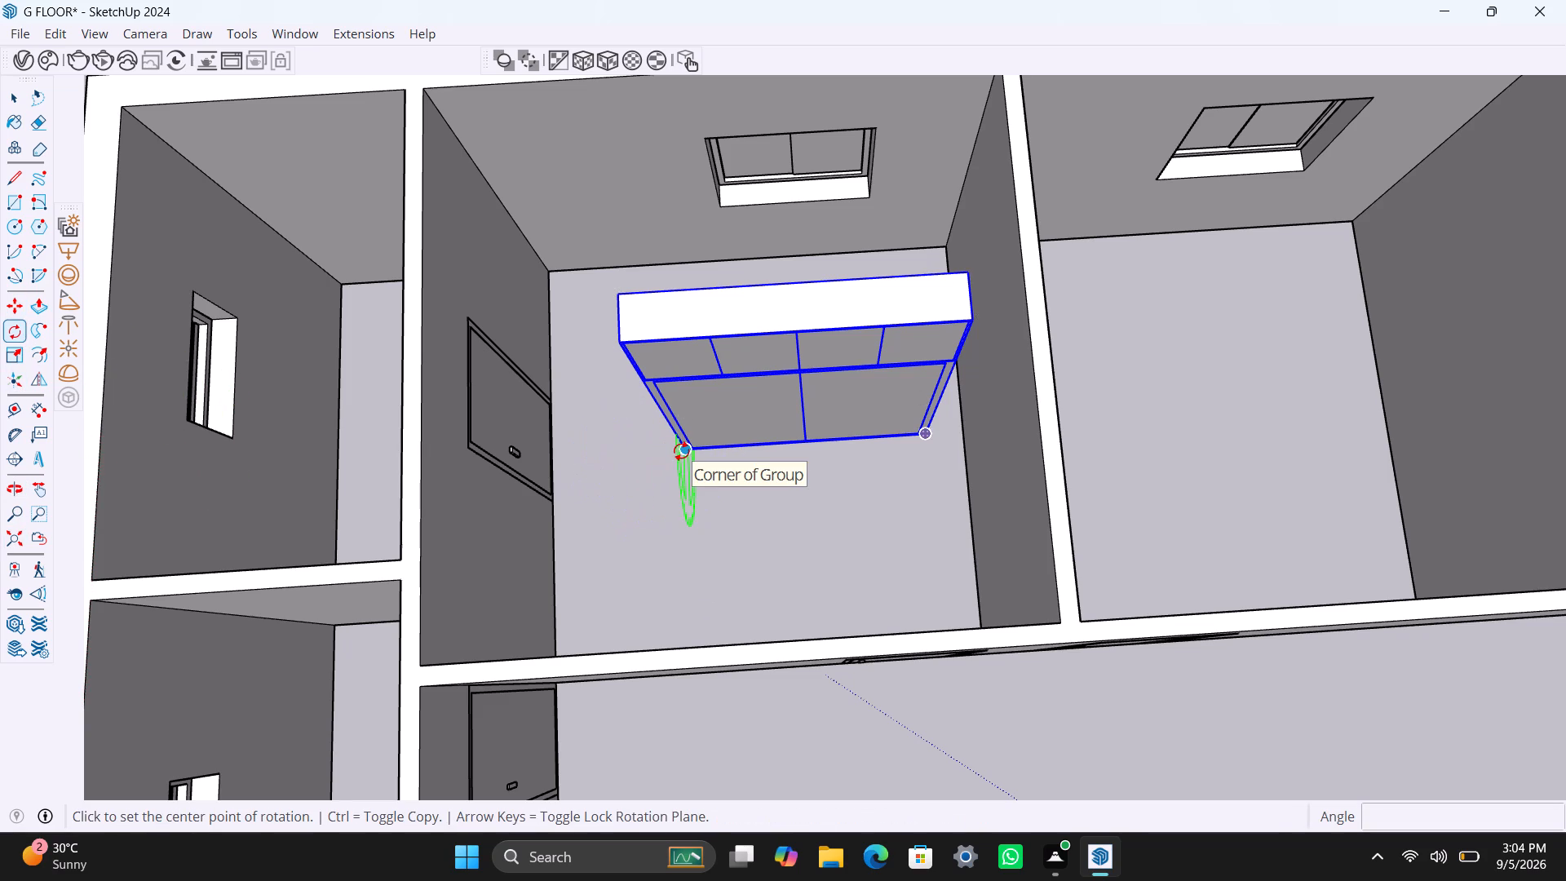
{"action": "key", "text": "Down"}
{"action": "key", "text": "Down"}
{"action": "key", "text": "Up"}
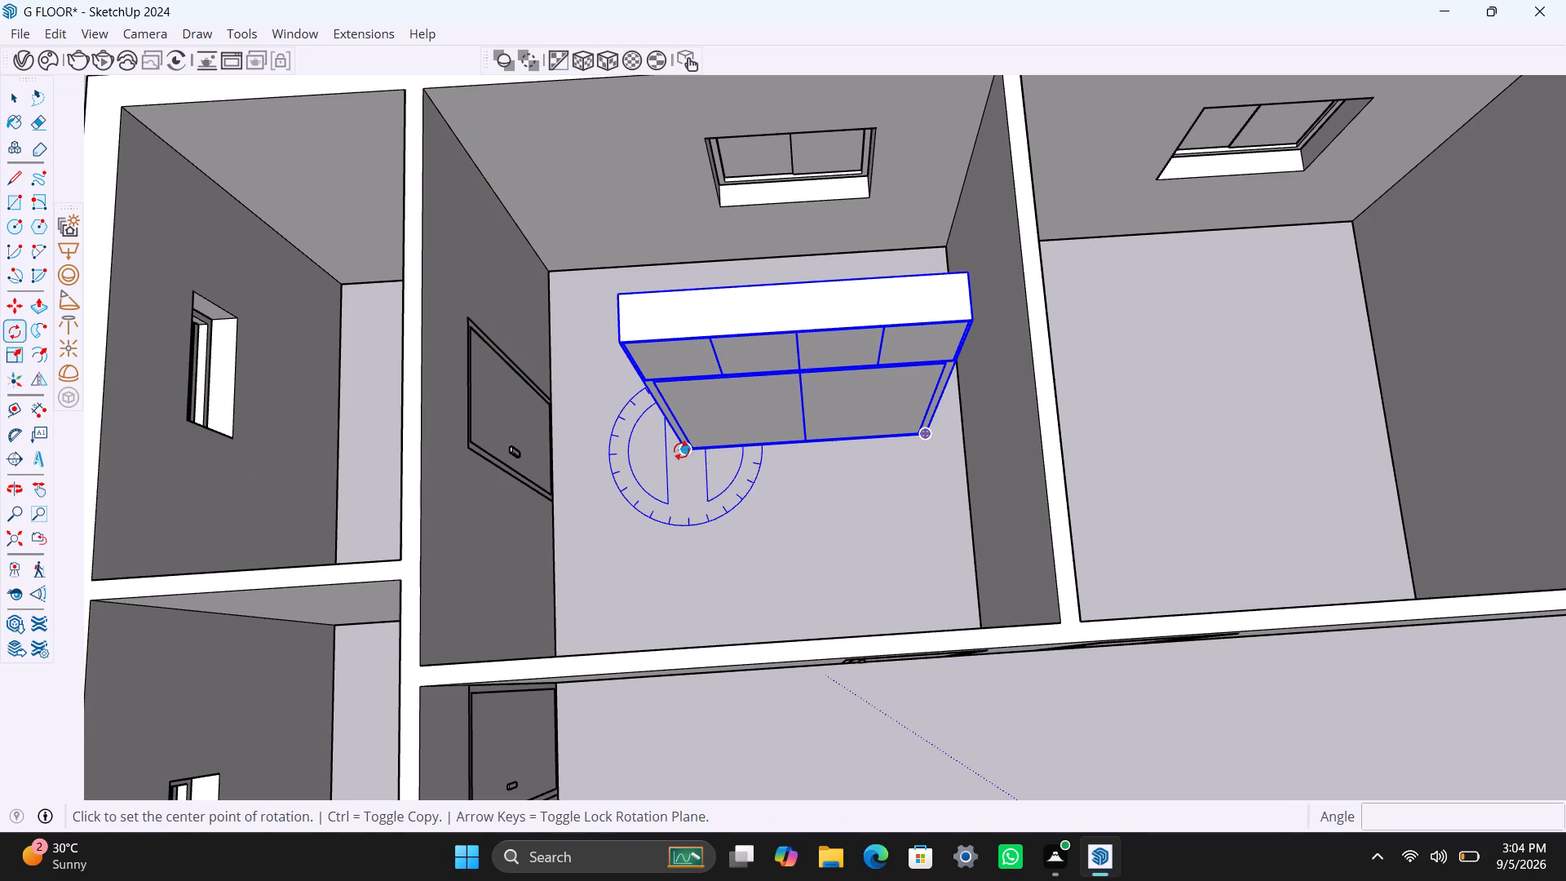
{"action": "left_click", "coordinate": [681, 450]}
{"action": "left_click", "coordinate": [927, 438]}
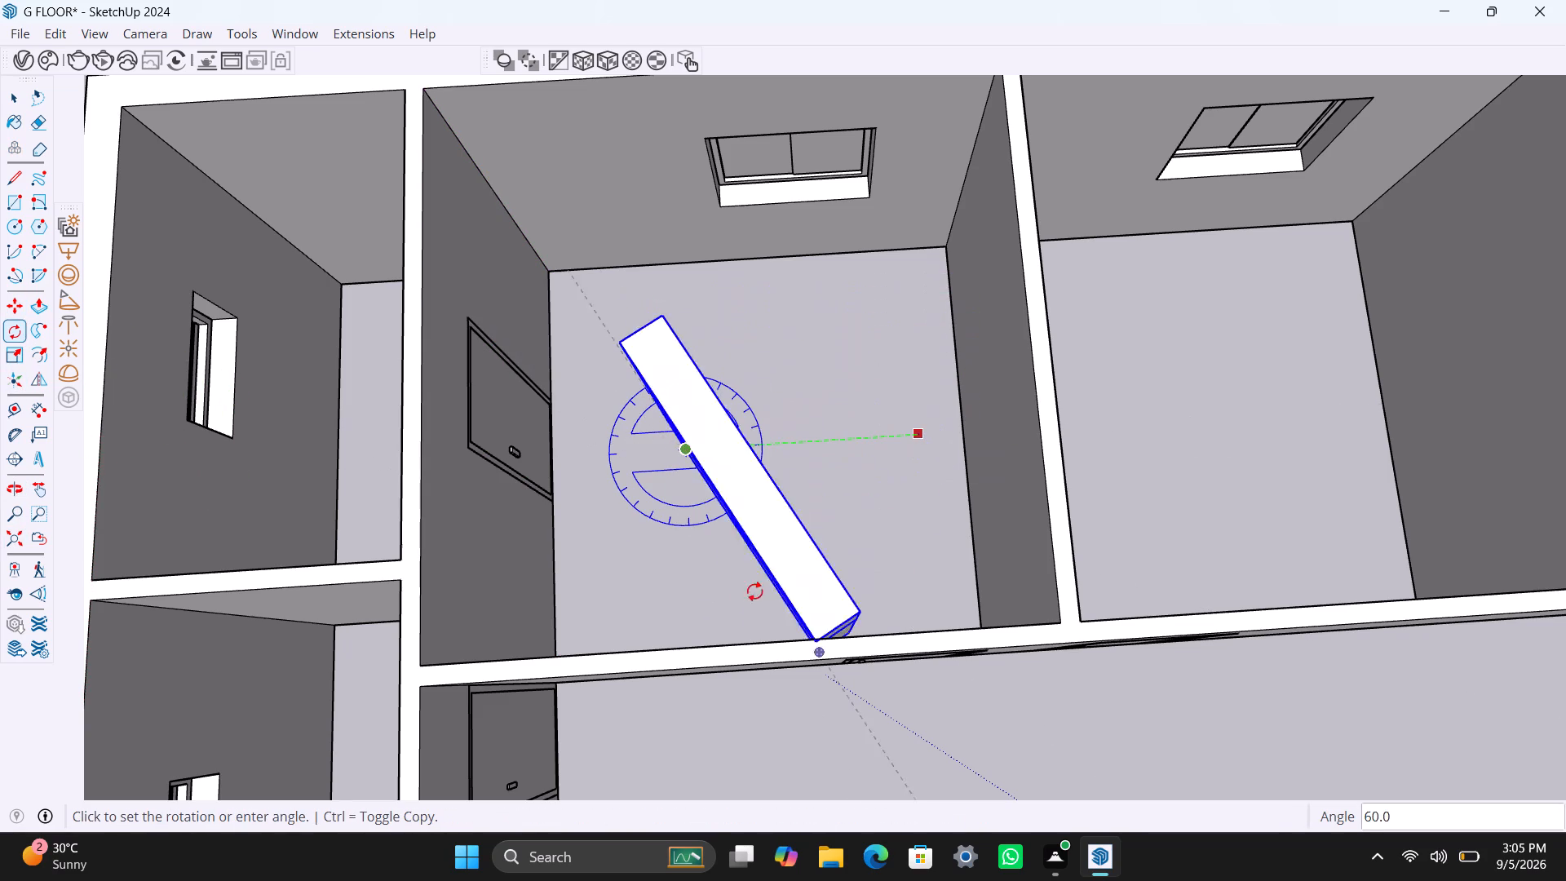
{"action": "type", "text": "90"}
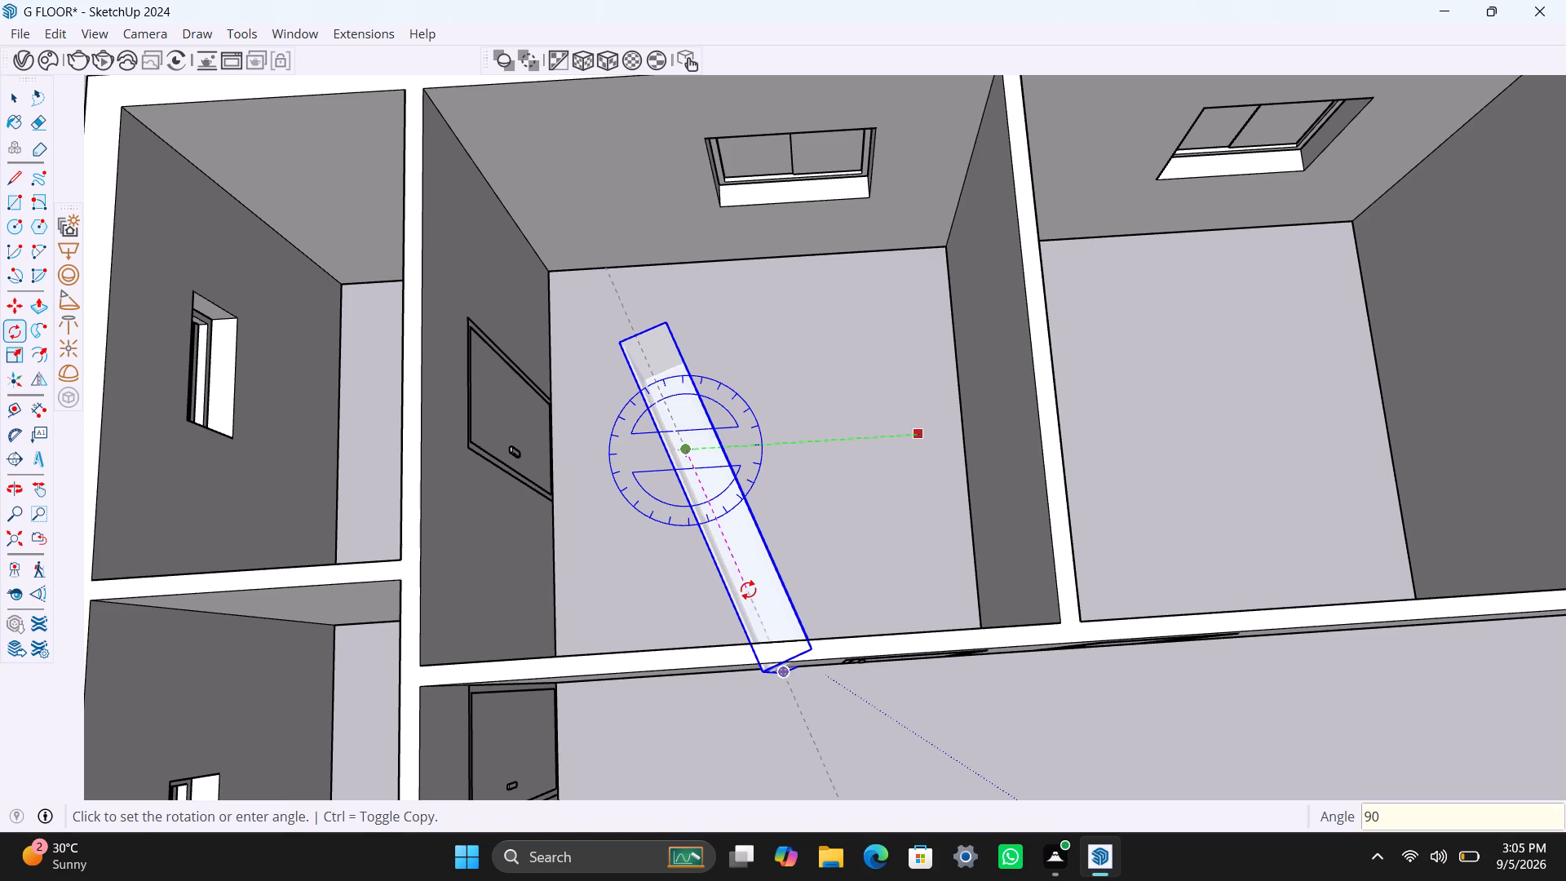
{"action": "key", "text": "Return"}
{"action": "key", "text": "space"}
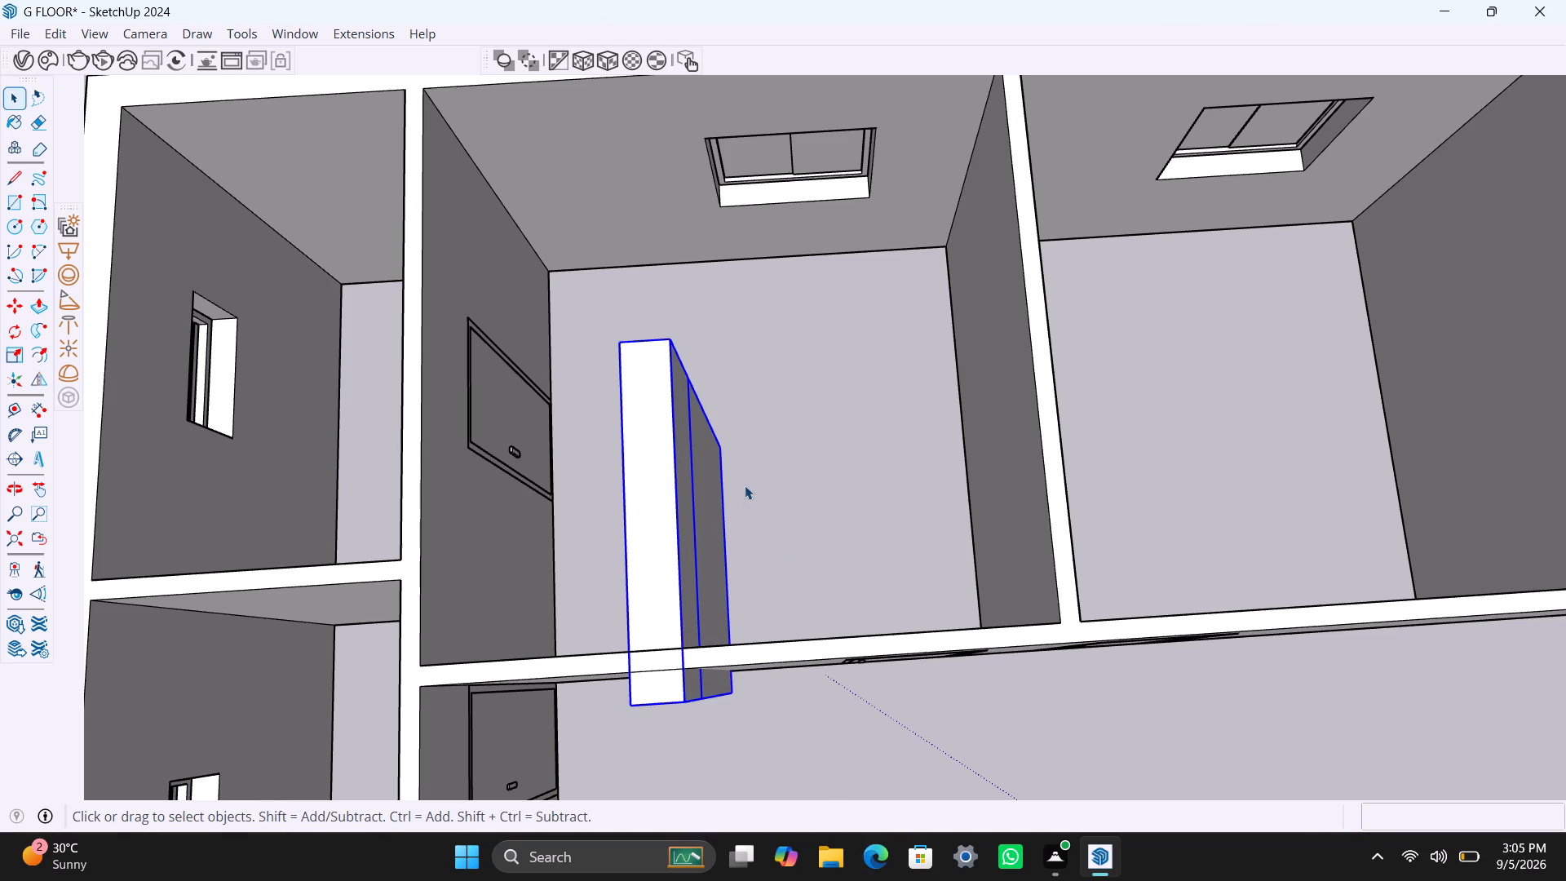
Move the rotated wardrobe about 9' 2" by its bottom back corner into the corner between the window wall and the partition.
{"action": "key", "text": "m"}
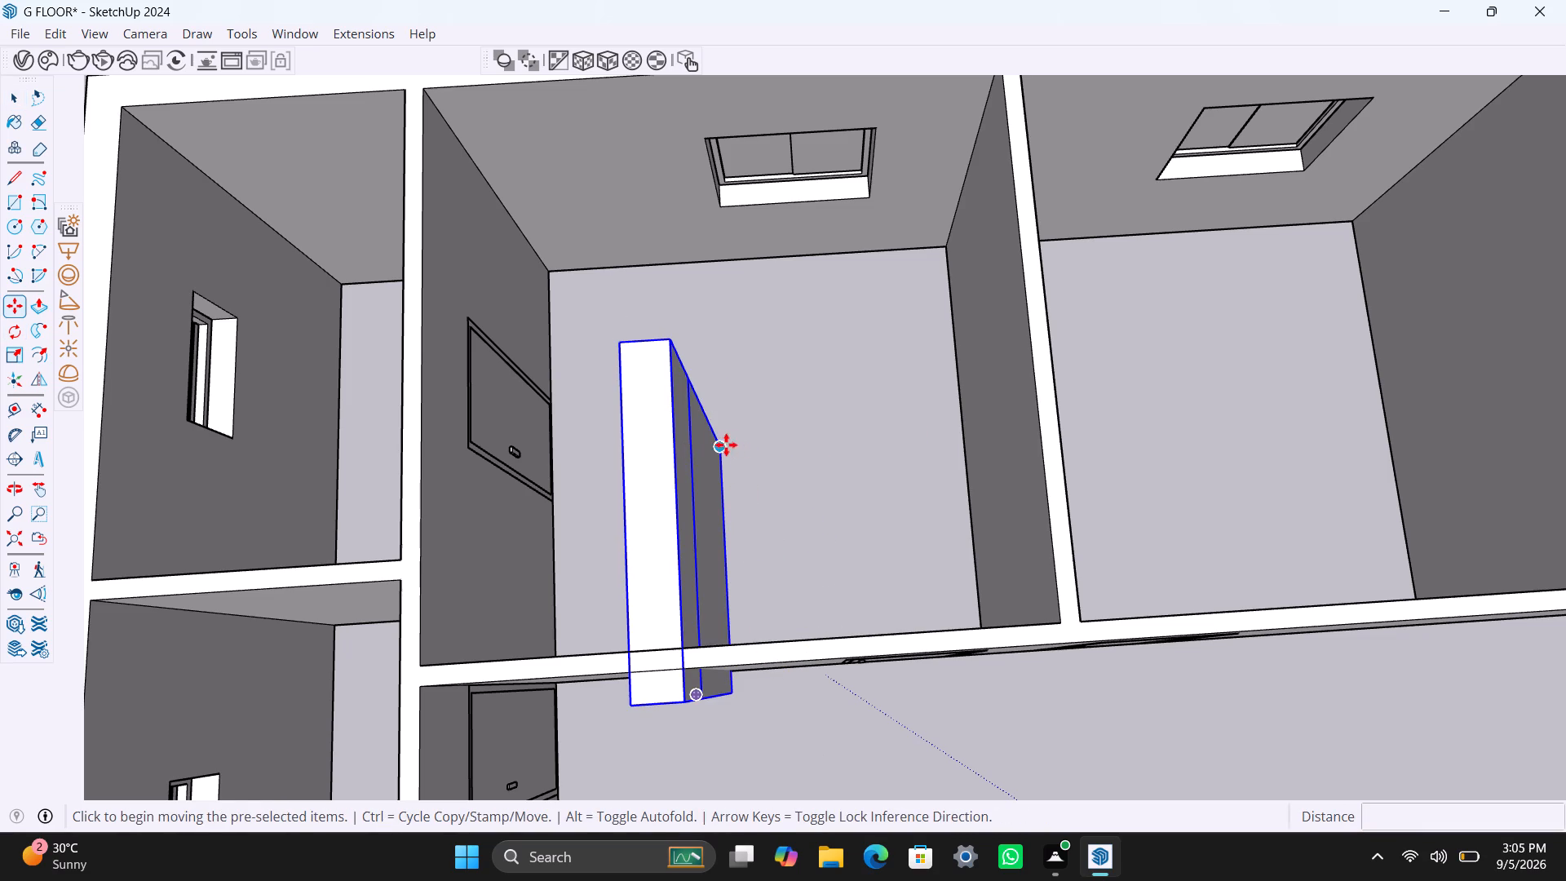
{"action": "left_click", "coordinate": [723, 444]}
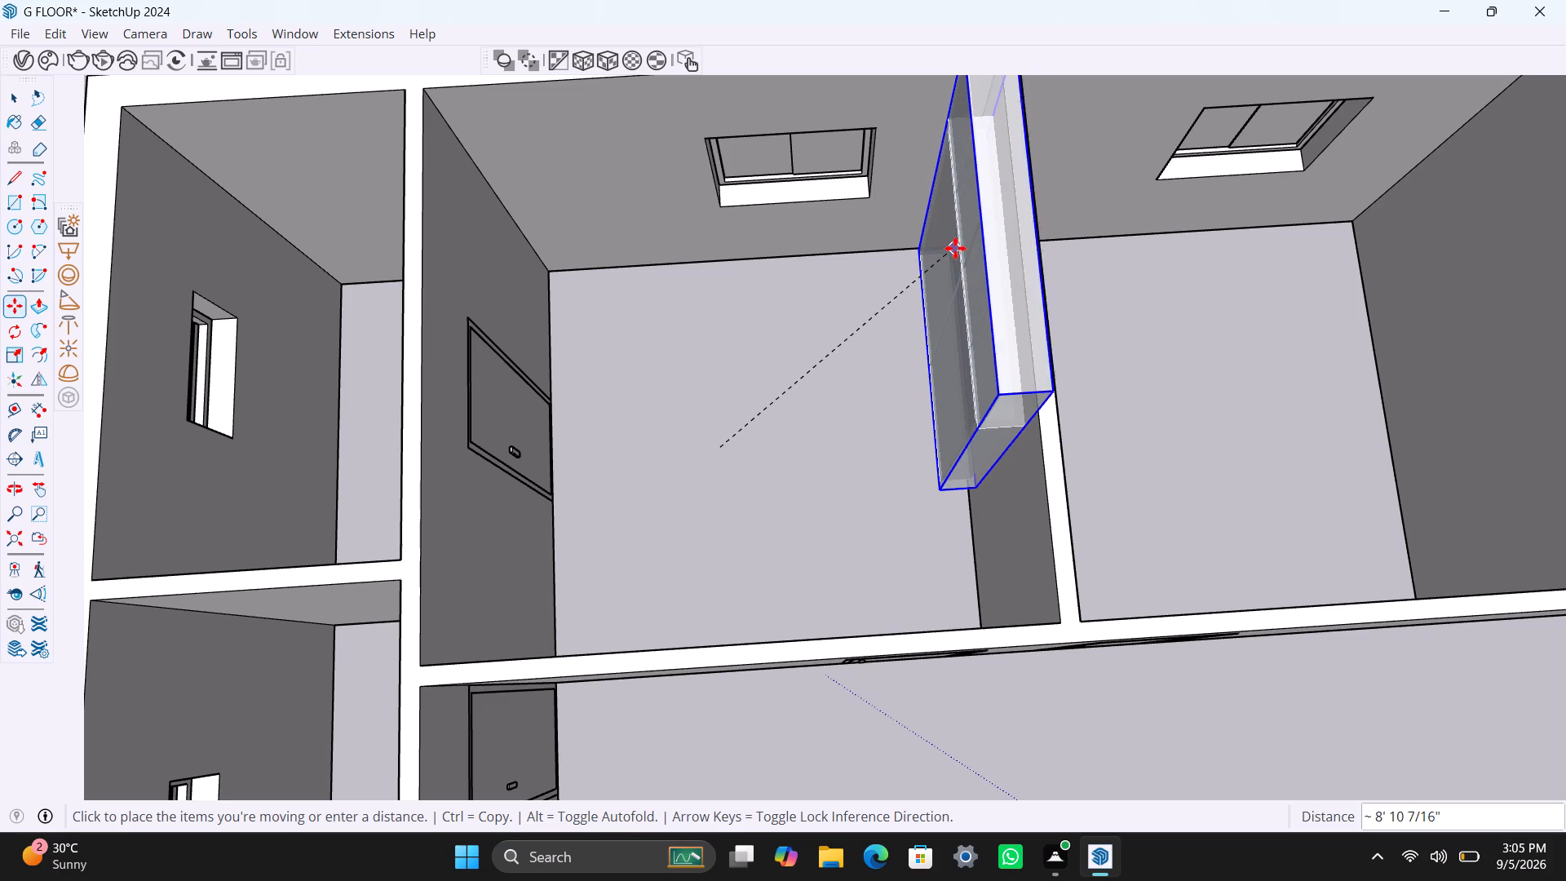
{"action": "left_click", "coordinate": [952, 250]}
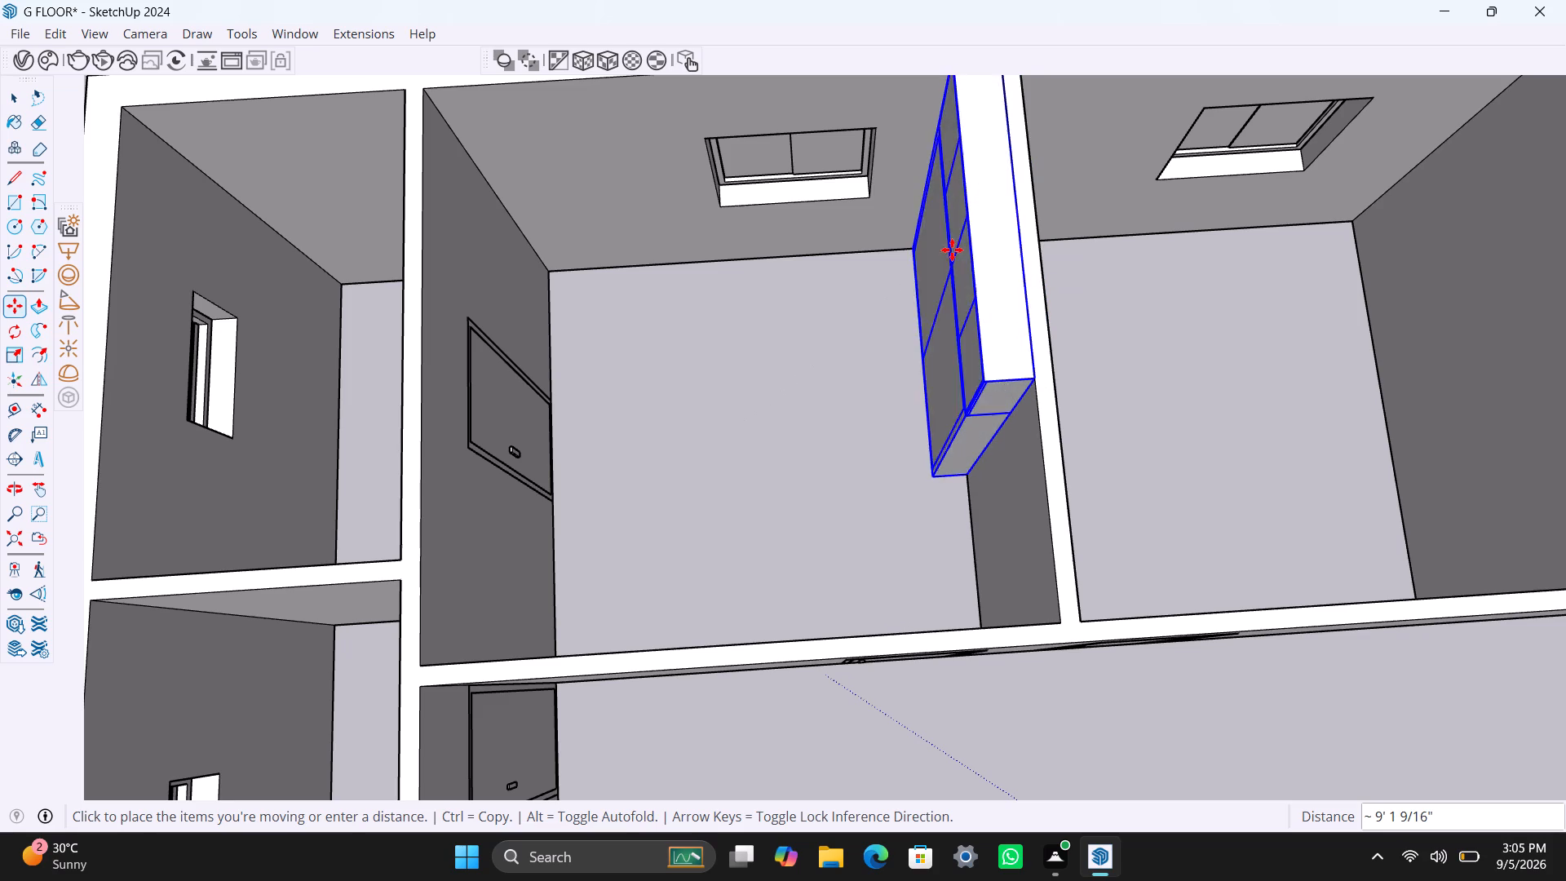
Scale the depth of the wardrobe copy to 1'6" outward from the partition.
{"action": "scroll", "coordinate": [844, 441], "scroll_direction": "down", "scroll_amount": 3}
{"action": "middle_click_drag", "start_coordinate": [810, 477], "coordinate": [1420, 374]}
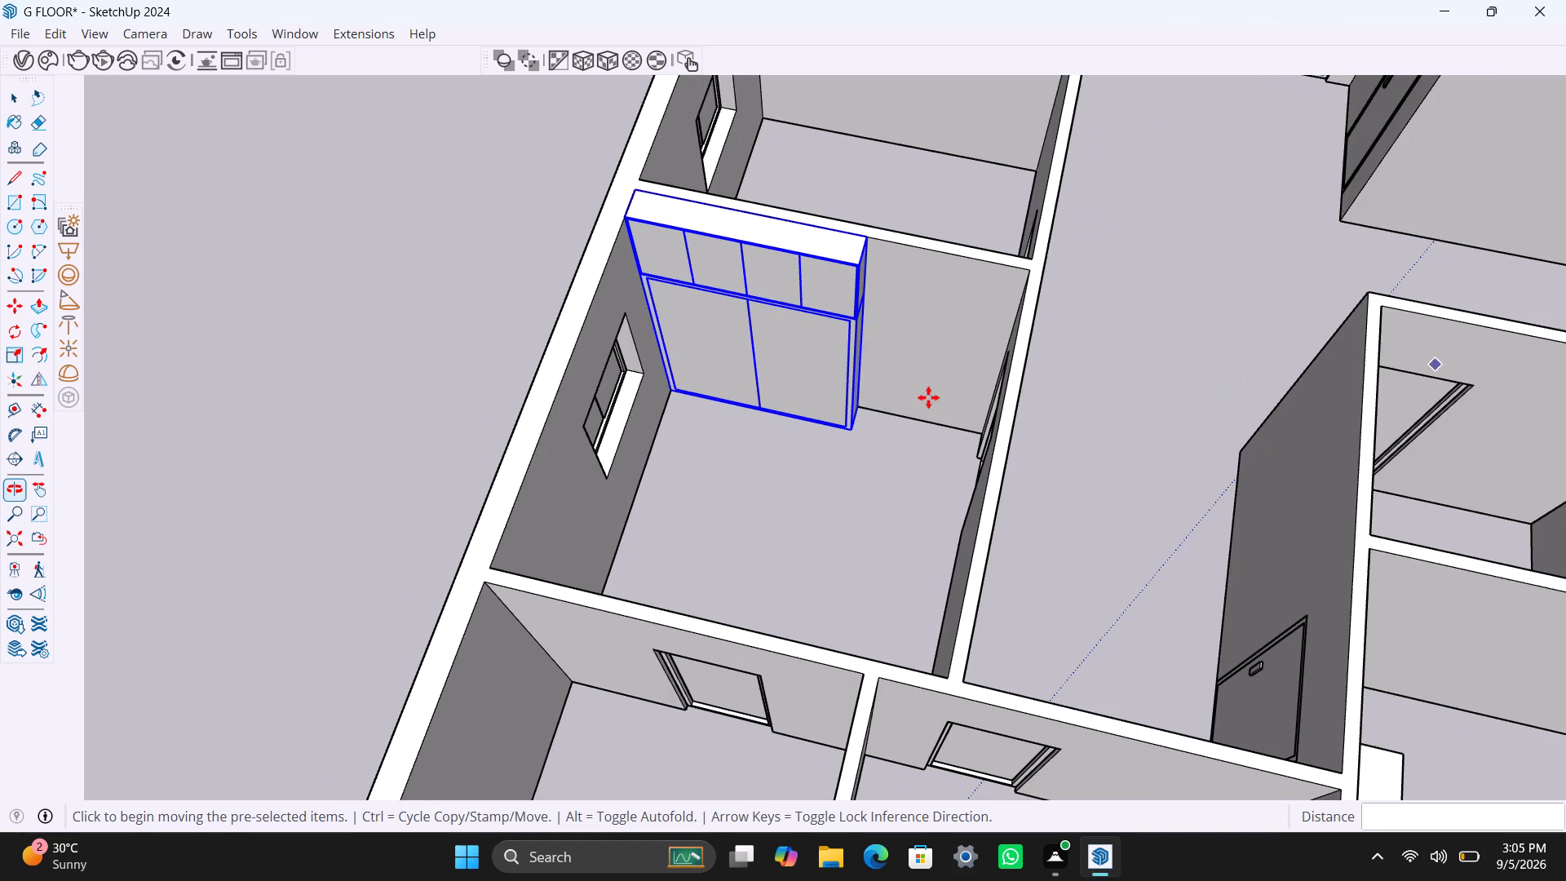
{"action": "scroll", "coordinate": [796, 442], "scroll_direction": "up", "scroll_amount": 6}
{"action": "scroll", "coordinate": [806, 485], "scroll_direction": "down", "scroll_amount": 20}
{"action": "scroll", "coordinate": [806, 485], "scroll_direction": "down", "scroll_amount": 2}
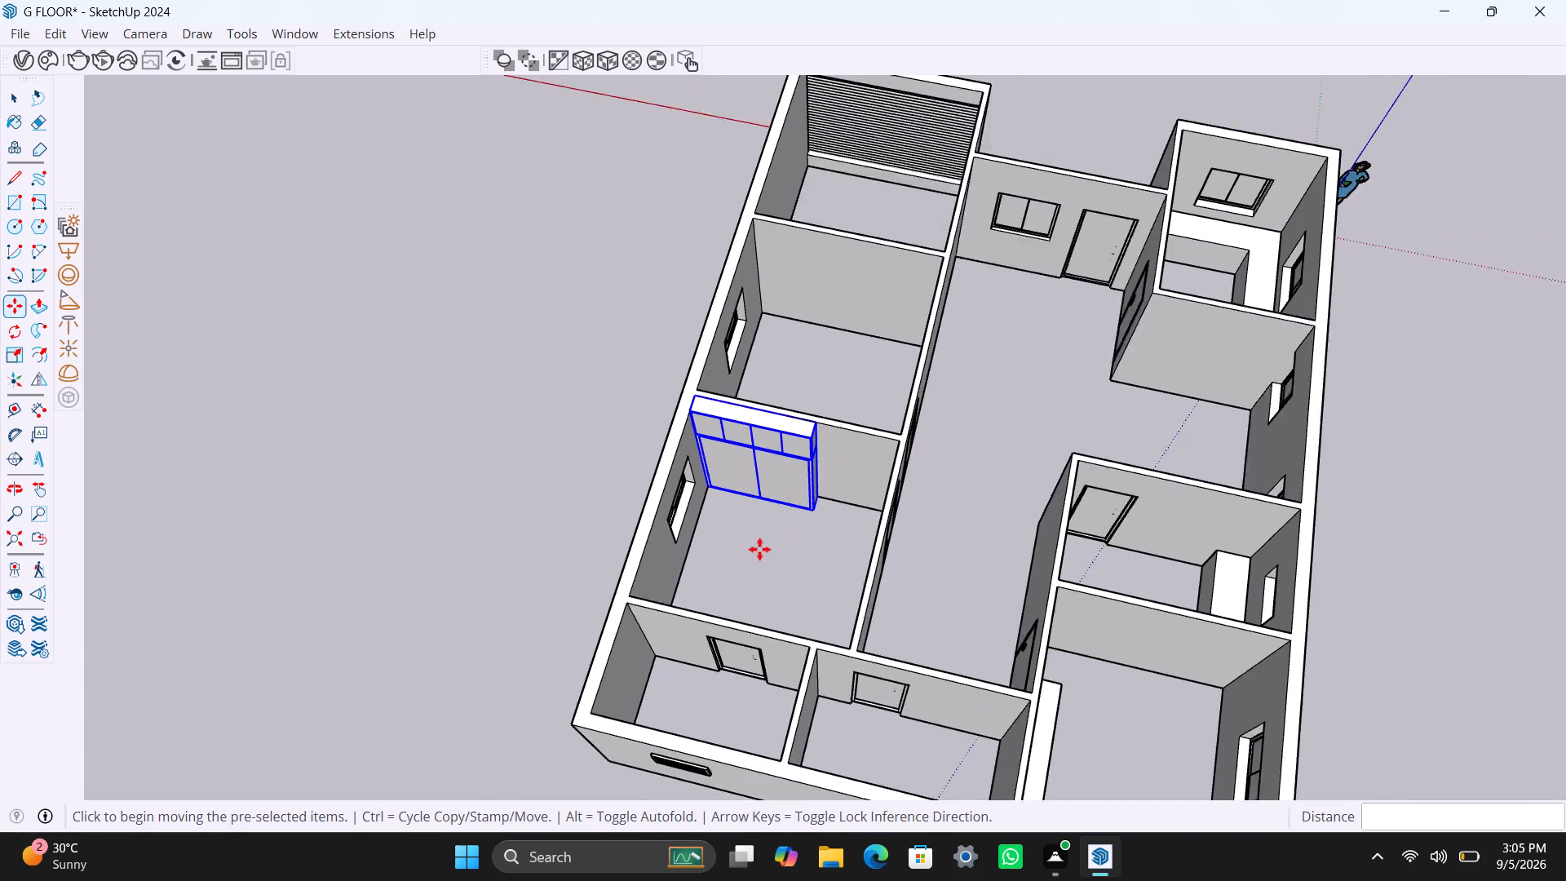
{"action": "scroll", "coordinate": [799, 516], "scroll_direction": "up", "scroll_amount": 7}
{"action": "key", "text": "space"}
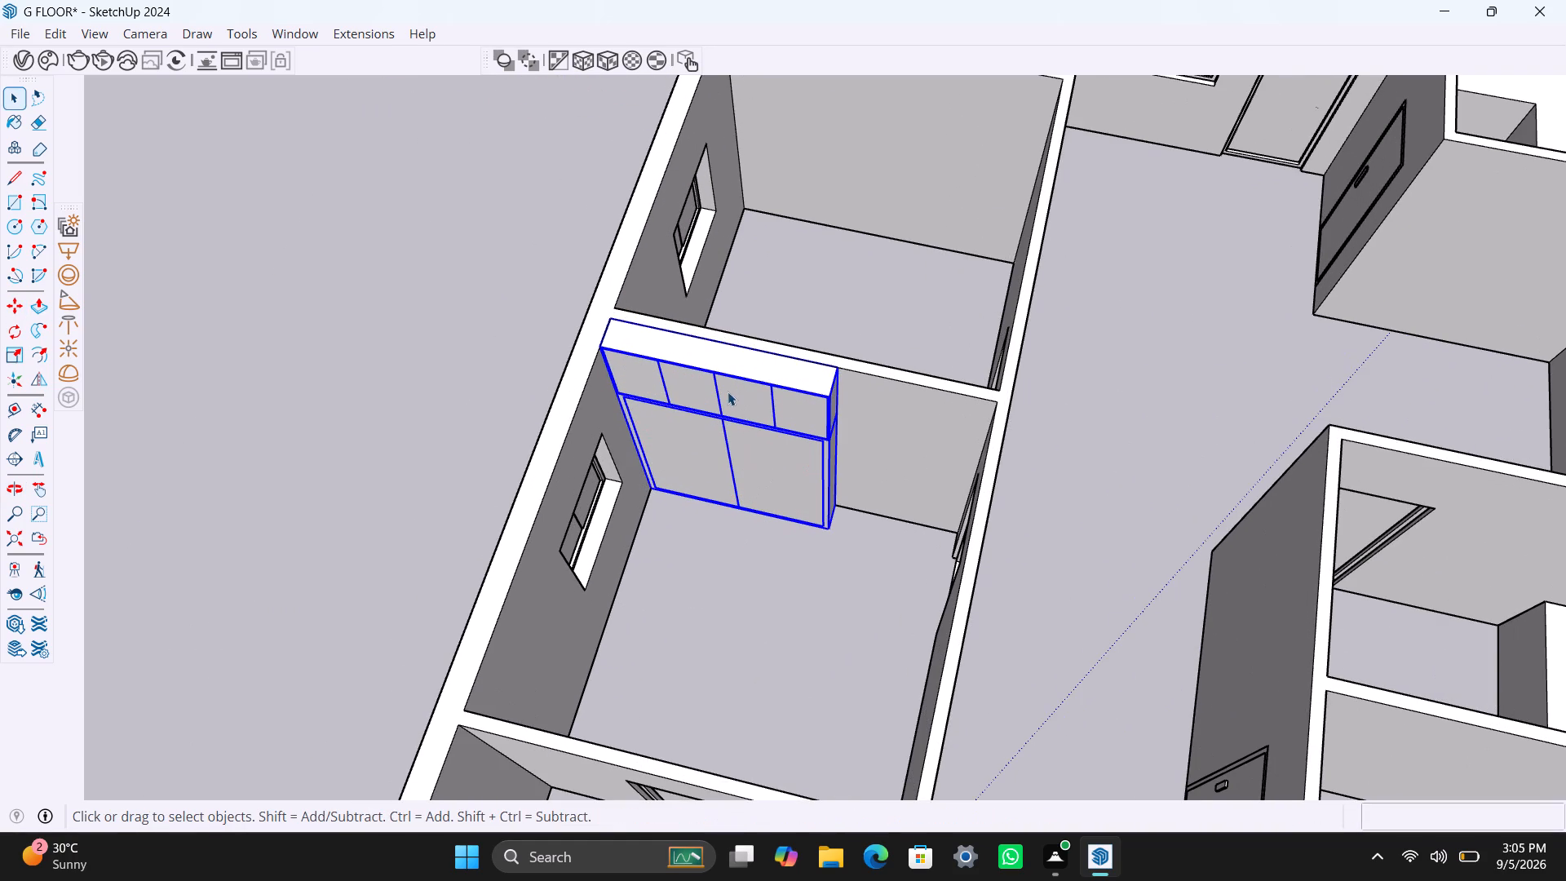
{"action": "key", "text": "s"}
{"action": "left_click", "coordinate": [728, 449]}
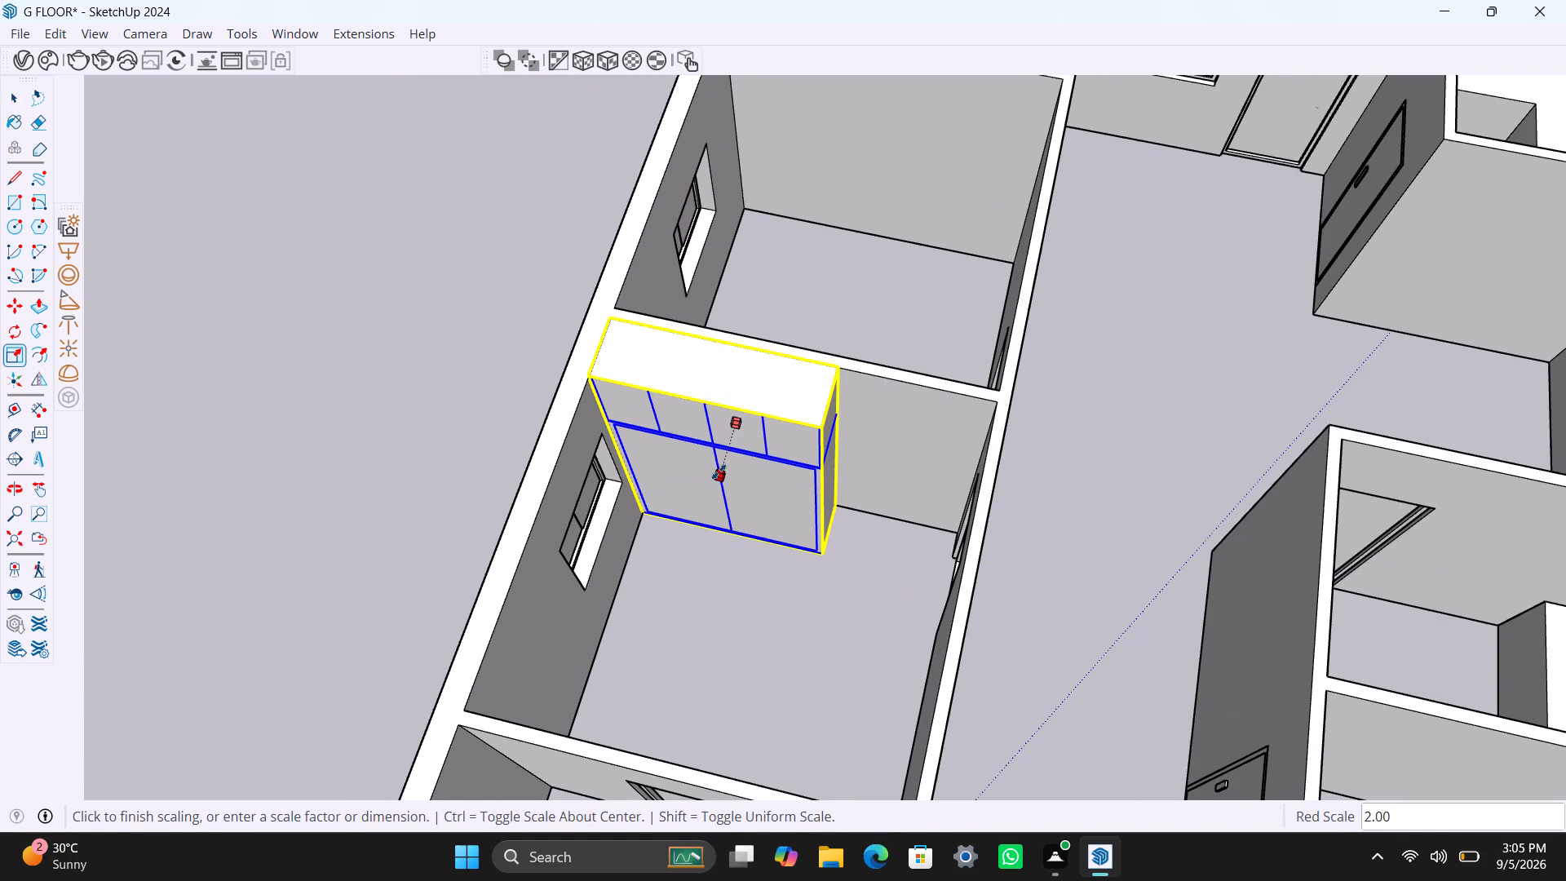
{"action": "key", "text": "1"}
{"action": "type", "text": "'5"}
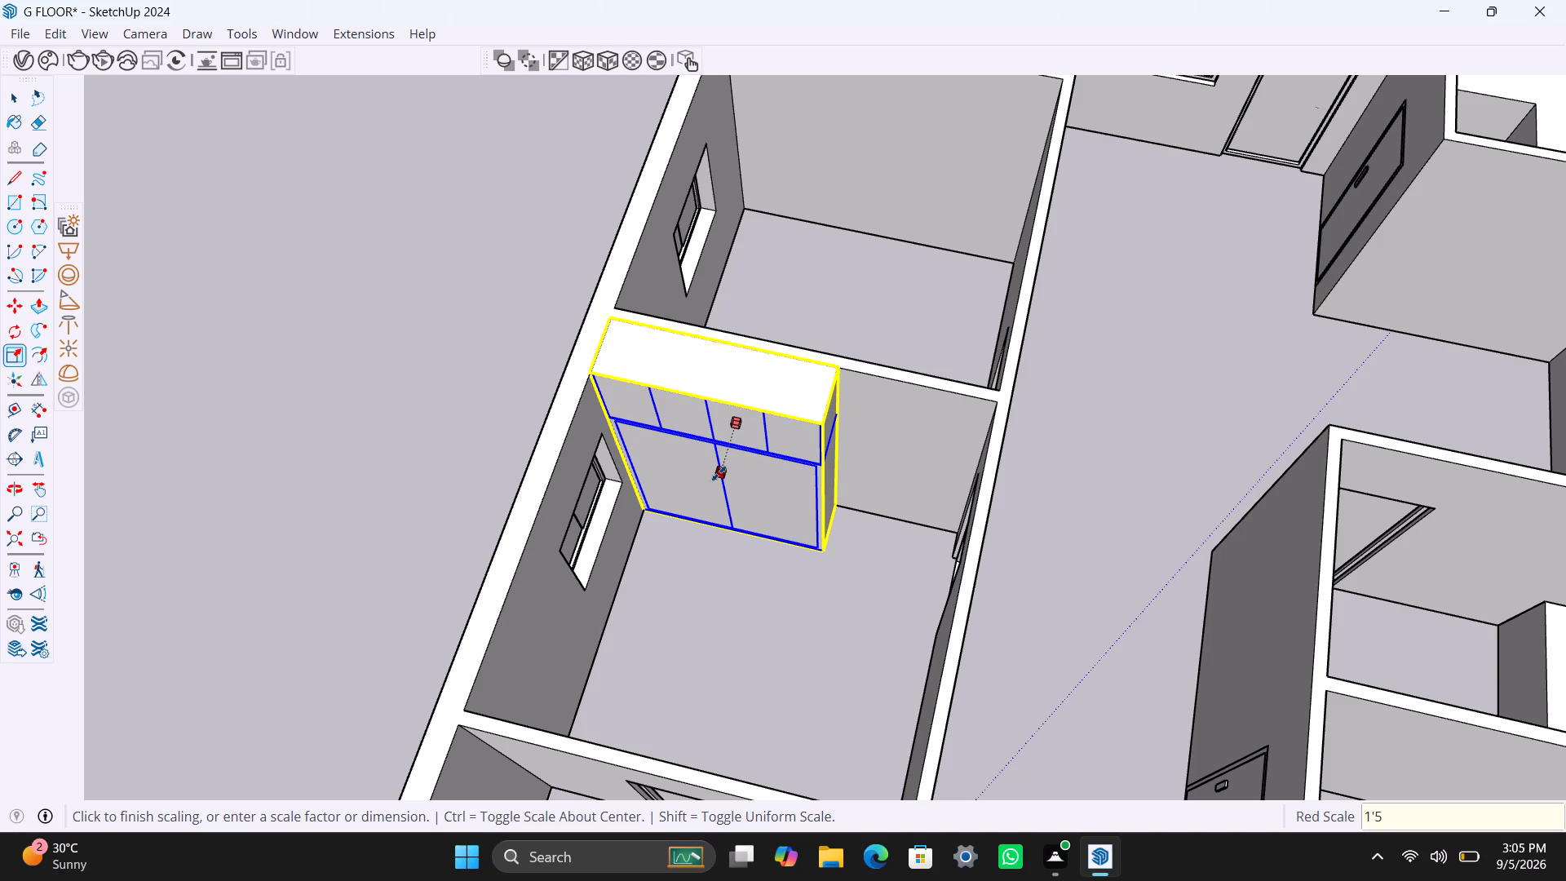
{"action": "key", "text": "BackSpace"}
{"action": "type", "text": "6\""}
{"action": "key", "text": "Return"}
{"action": "key", "text": "space"}
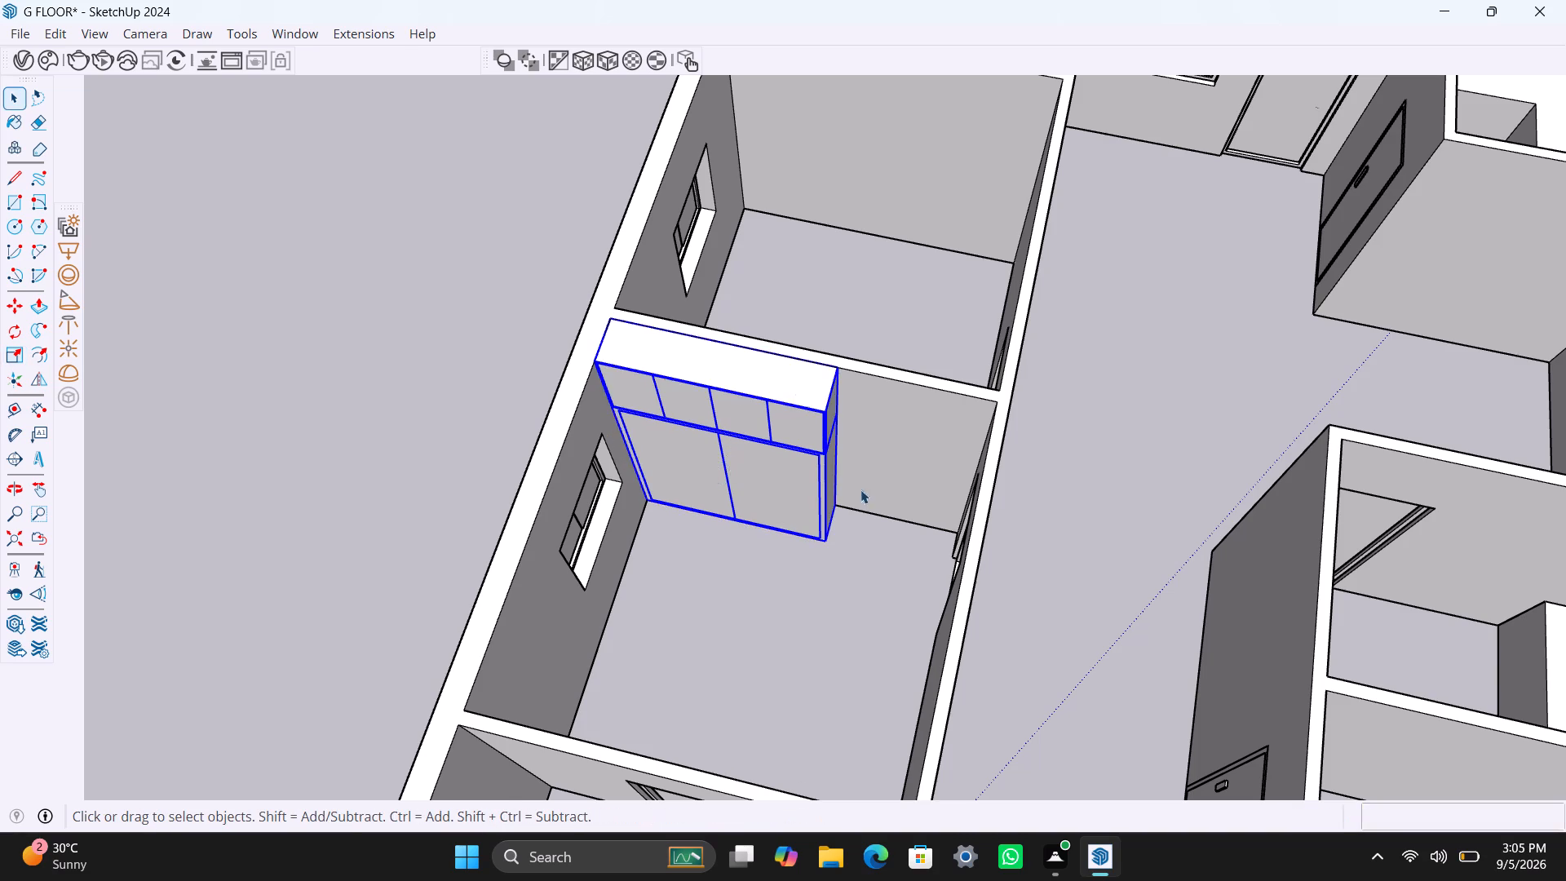
Scale the depth of the original wardrobe unit in the first bedroom to 1'6".
{"action": "scroll", "coordinate": [856, 537], "scroll_direction": "down", "scroll_amount": 12}
{"action": "middle_click_drag", "start_coordinate": [983, 616], "coordinate": [481, 601]}
{"action": "scroll", "coordinate": [591, 737], "scroll_direction": "up", "scroll_amount": 5}
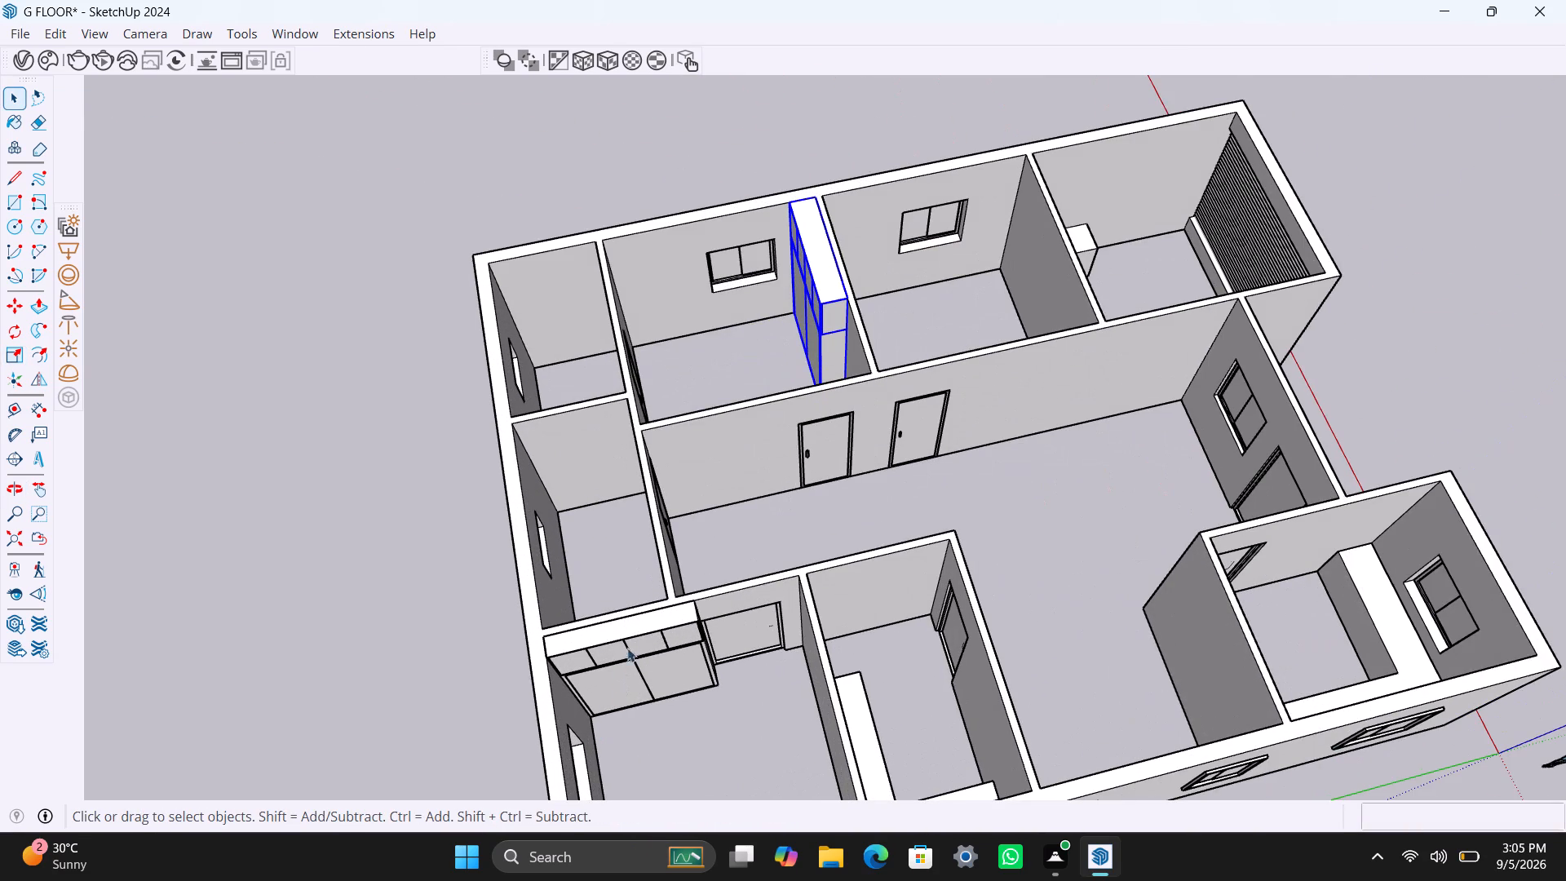
{"action": "left_click", "coordinate": [629, 644]}
{"action": "key", "text": "s"}
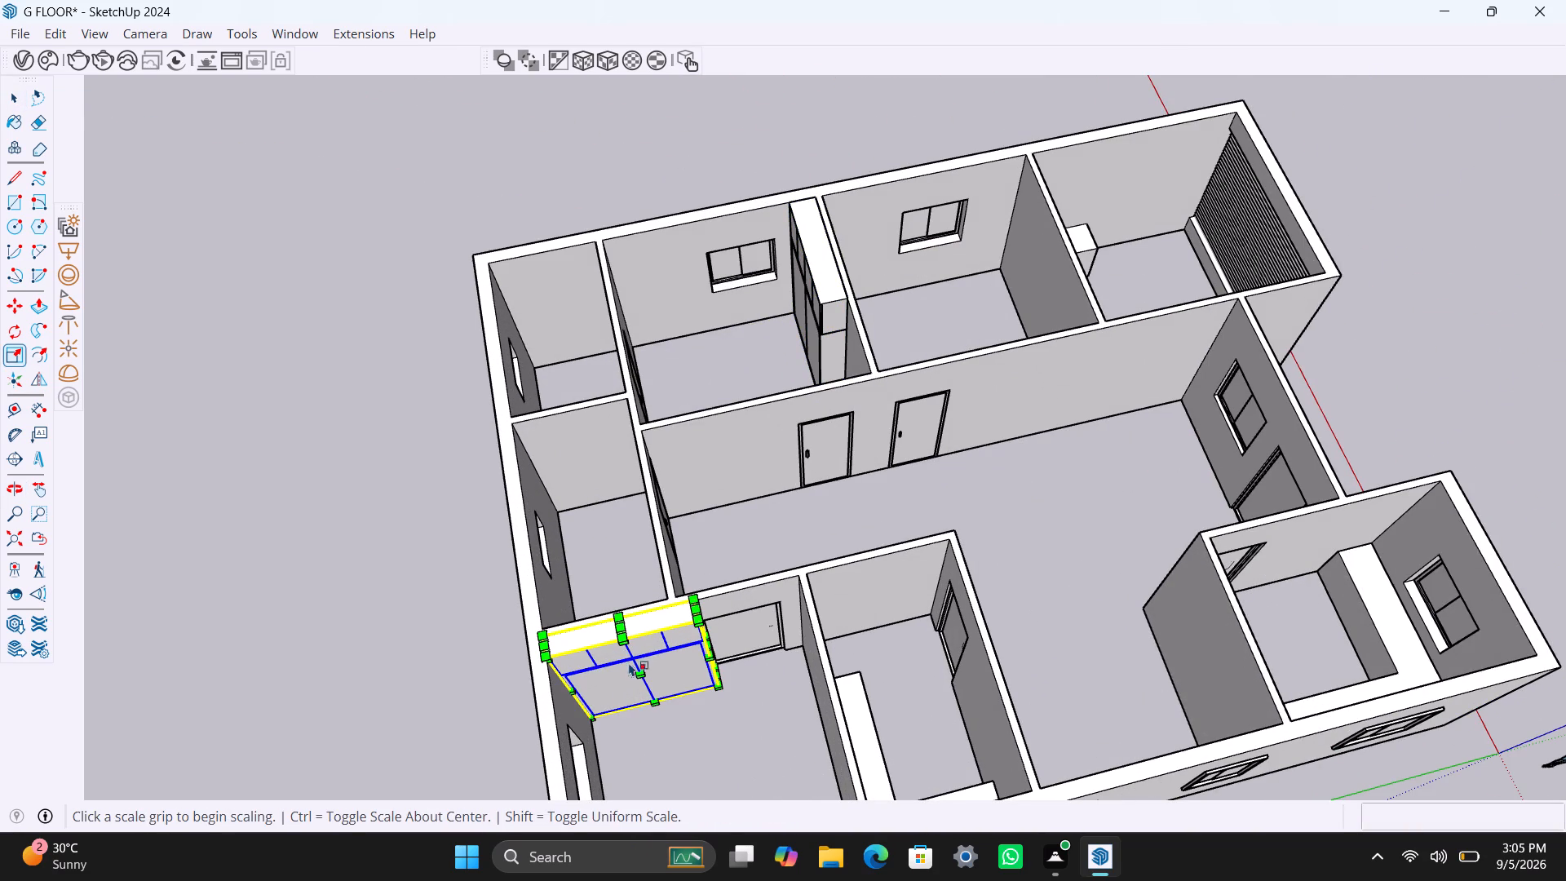
{"action": "left_click", "coordinate": [639, 666]}
{"action": "type", "text": "1'6\""}
{"action": "key", "text": "Return"}
{"action": "key", "text": "space"}
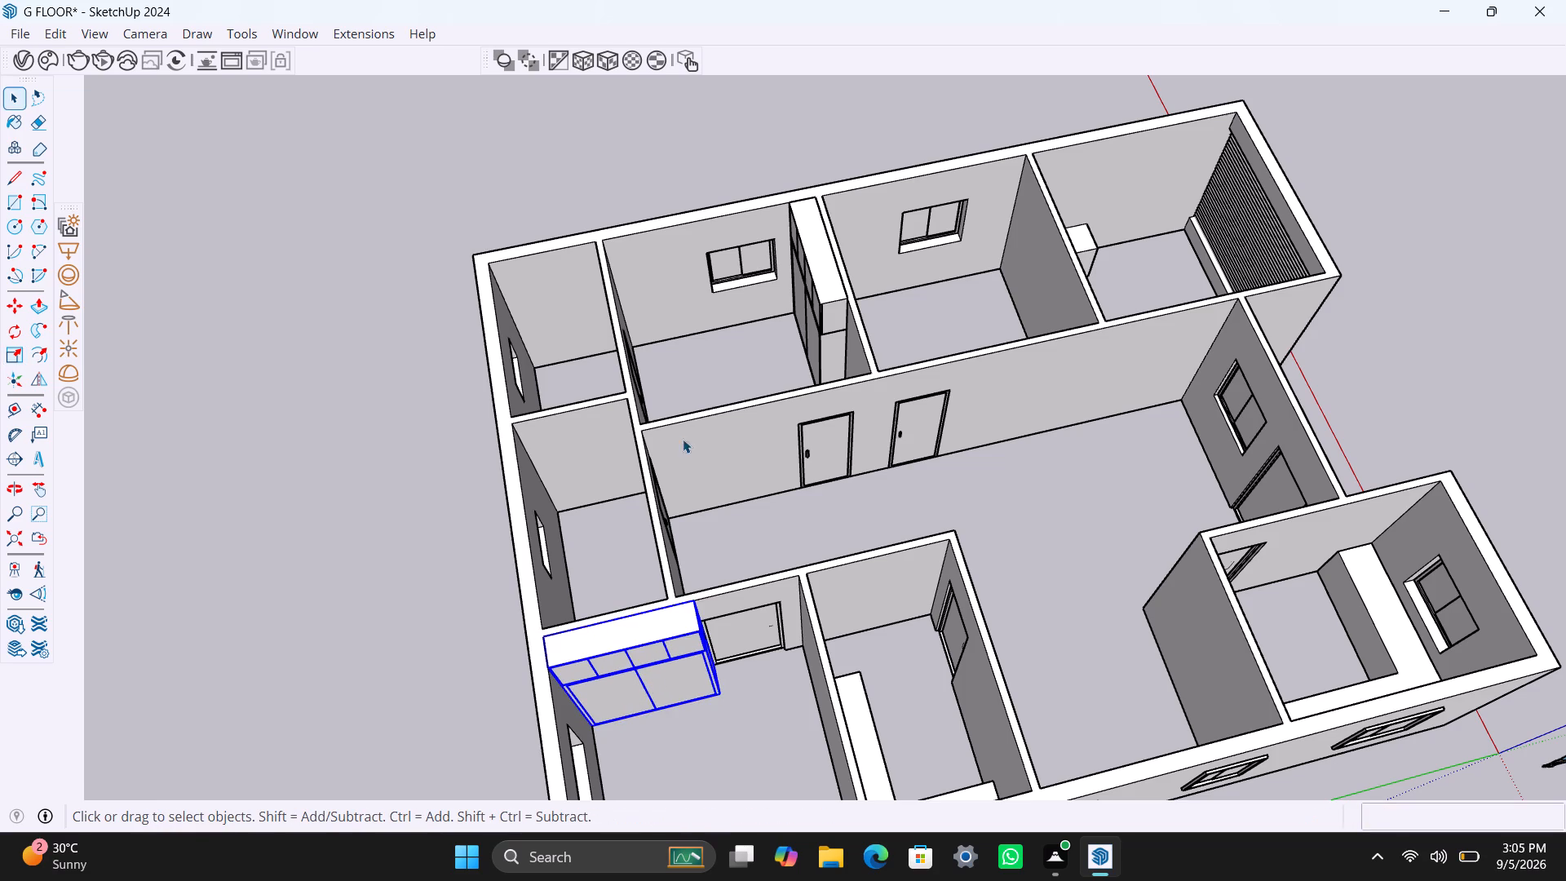
Copy the rotated wardrobe about 9' 8" over the partition into the adjoining windowed bedroom.
{"action": "scroll", "coordinate": [698, 479], "scroll_direction": "down", "scroll_amount": 4}
{"action": "middle_click_drag", "start_coordinate": [737, 454], "coordinate": [1191, 509]}
{"action": "scroll", "coordinate": [715, 450], "scroll_direction": "up", "scroll_amount": 6}
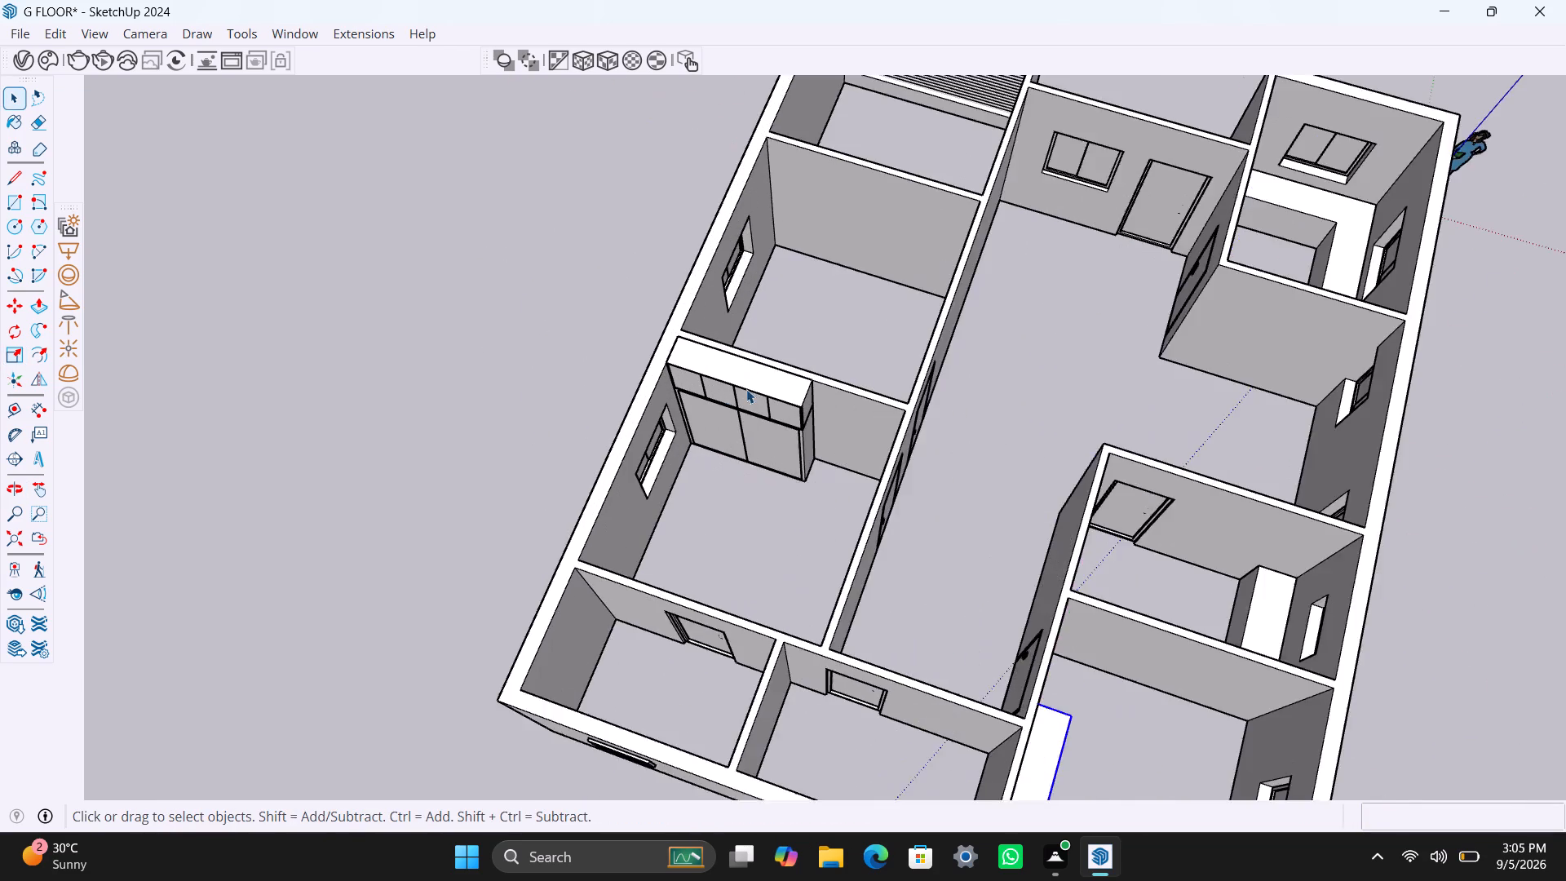
{"action": "scroll", "coordinate": [746, 389], "scroll_direction": "up", "scroll_amount": 2}
{"action": "left_click", "coordinate": [742, 405]}
{"action": "key", "text": "m"}
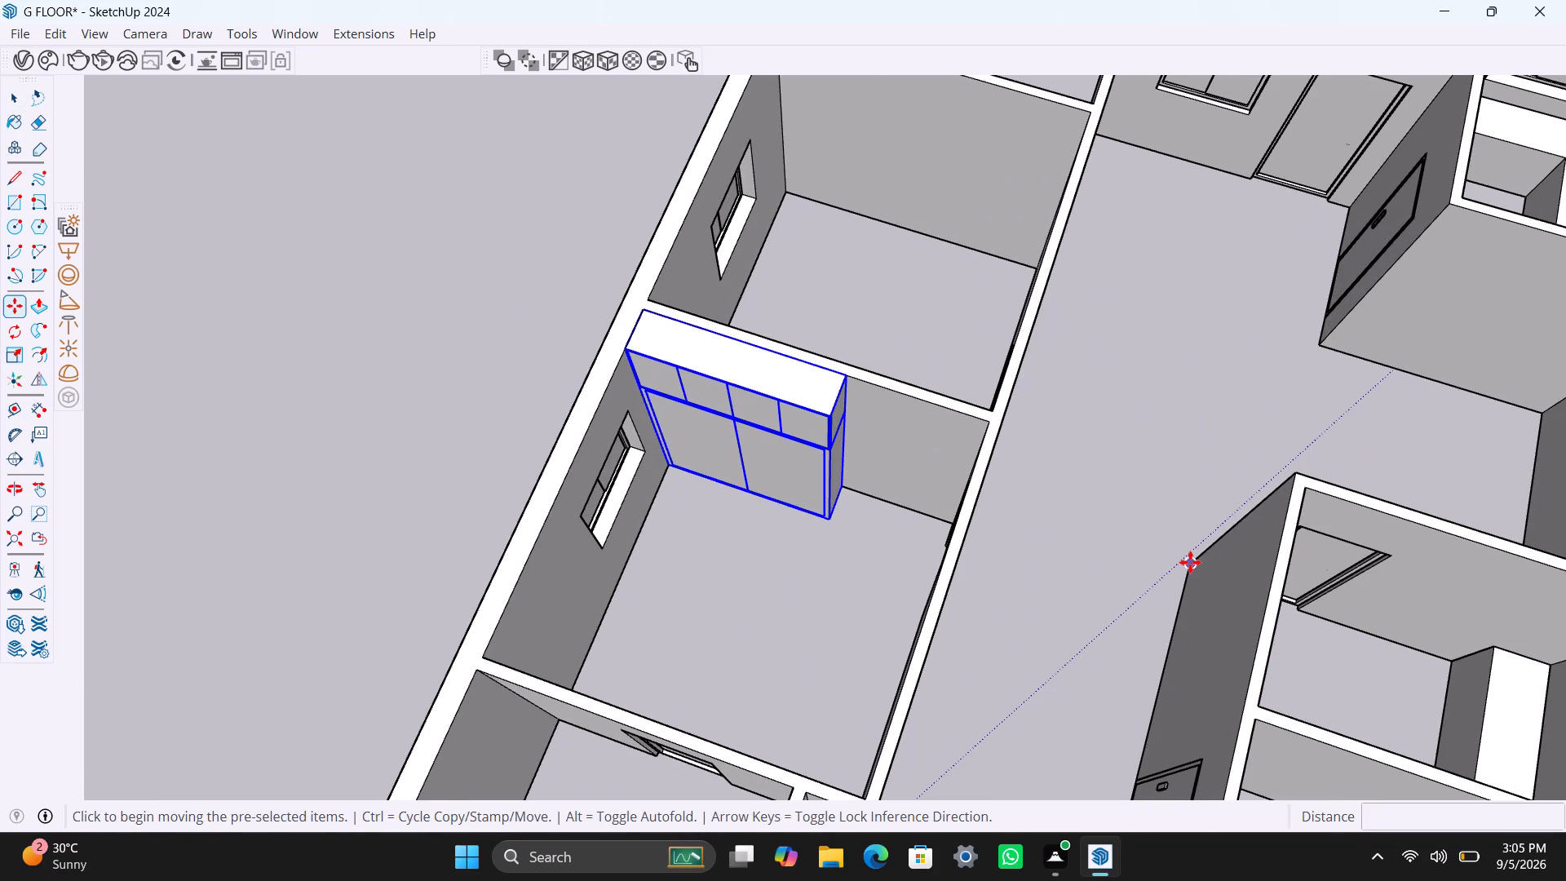
{"action": "left_click", "coordinate": [663, 468]}
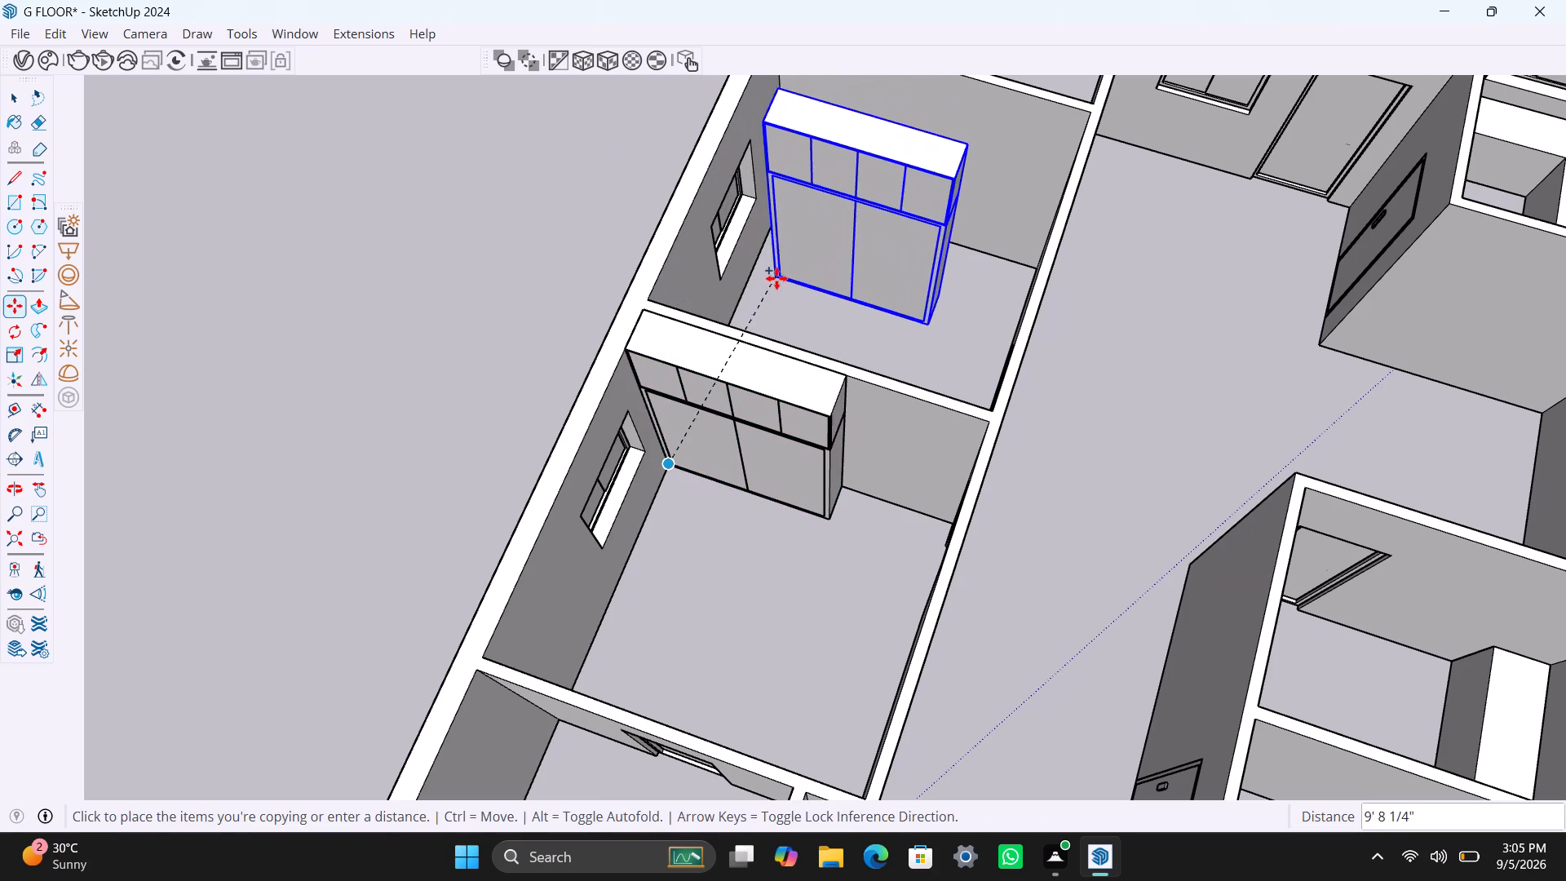
{"action": "left_click", "coordinate": [764, 278]}
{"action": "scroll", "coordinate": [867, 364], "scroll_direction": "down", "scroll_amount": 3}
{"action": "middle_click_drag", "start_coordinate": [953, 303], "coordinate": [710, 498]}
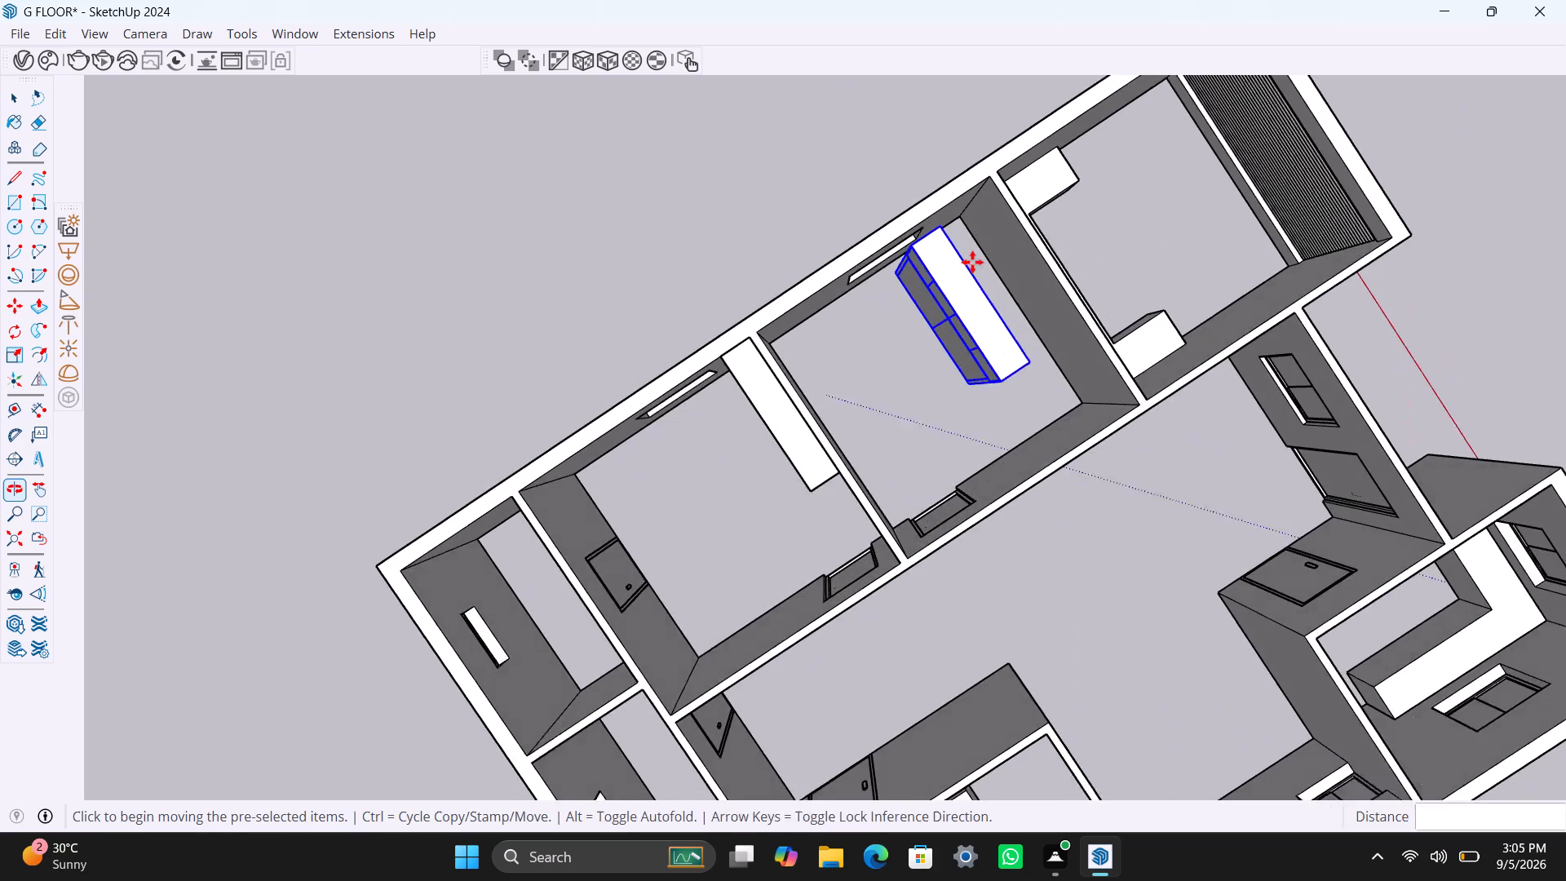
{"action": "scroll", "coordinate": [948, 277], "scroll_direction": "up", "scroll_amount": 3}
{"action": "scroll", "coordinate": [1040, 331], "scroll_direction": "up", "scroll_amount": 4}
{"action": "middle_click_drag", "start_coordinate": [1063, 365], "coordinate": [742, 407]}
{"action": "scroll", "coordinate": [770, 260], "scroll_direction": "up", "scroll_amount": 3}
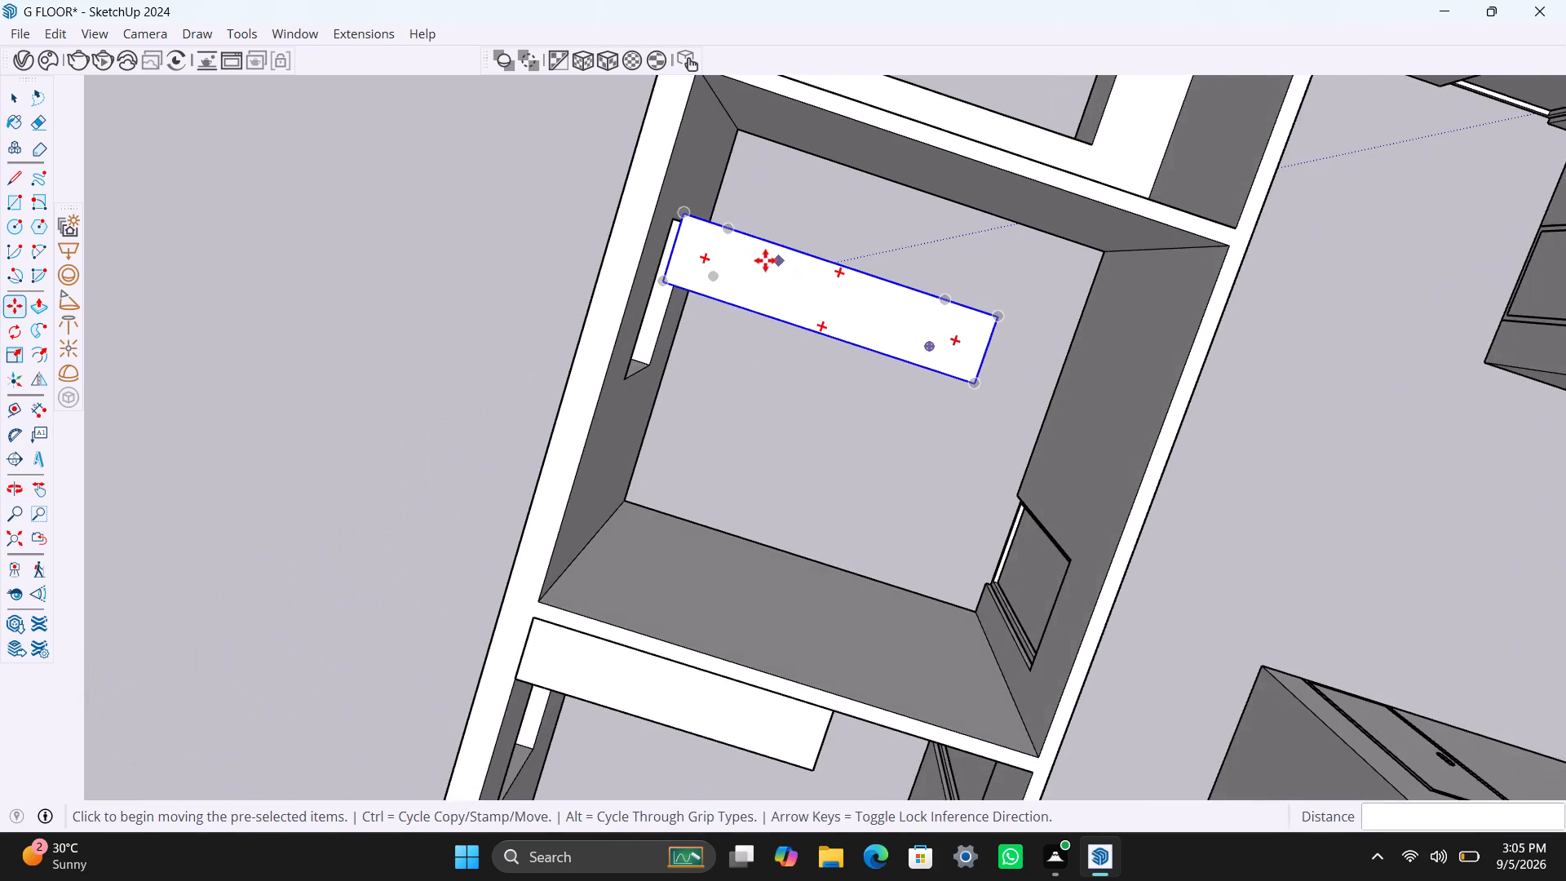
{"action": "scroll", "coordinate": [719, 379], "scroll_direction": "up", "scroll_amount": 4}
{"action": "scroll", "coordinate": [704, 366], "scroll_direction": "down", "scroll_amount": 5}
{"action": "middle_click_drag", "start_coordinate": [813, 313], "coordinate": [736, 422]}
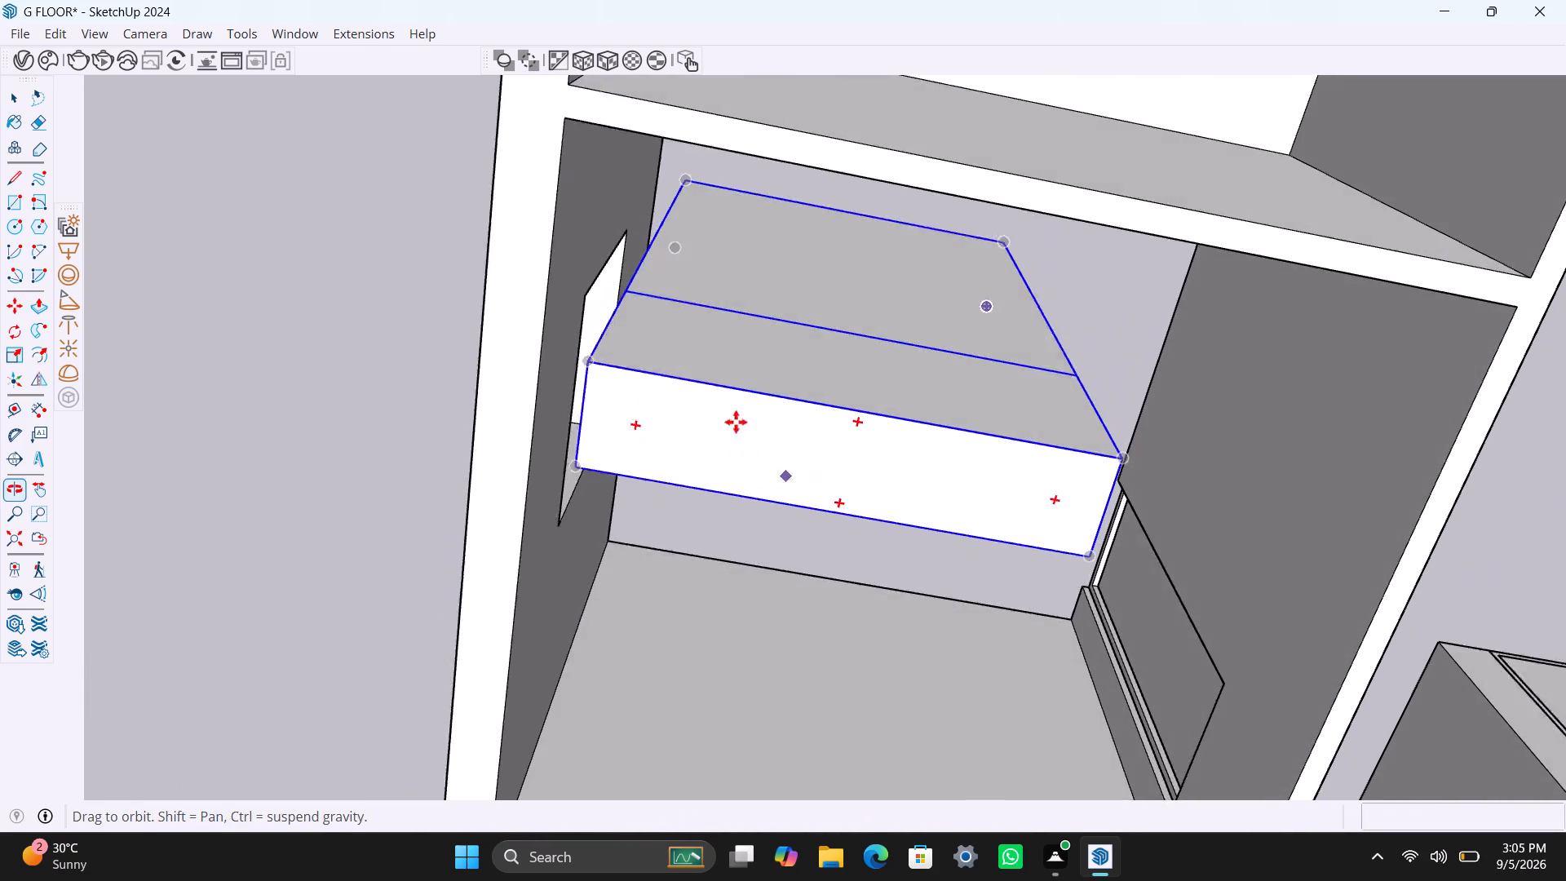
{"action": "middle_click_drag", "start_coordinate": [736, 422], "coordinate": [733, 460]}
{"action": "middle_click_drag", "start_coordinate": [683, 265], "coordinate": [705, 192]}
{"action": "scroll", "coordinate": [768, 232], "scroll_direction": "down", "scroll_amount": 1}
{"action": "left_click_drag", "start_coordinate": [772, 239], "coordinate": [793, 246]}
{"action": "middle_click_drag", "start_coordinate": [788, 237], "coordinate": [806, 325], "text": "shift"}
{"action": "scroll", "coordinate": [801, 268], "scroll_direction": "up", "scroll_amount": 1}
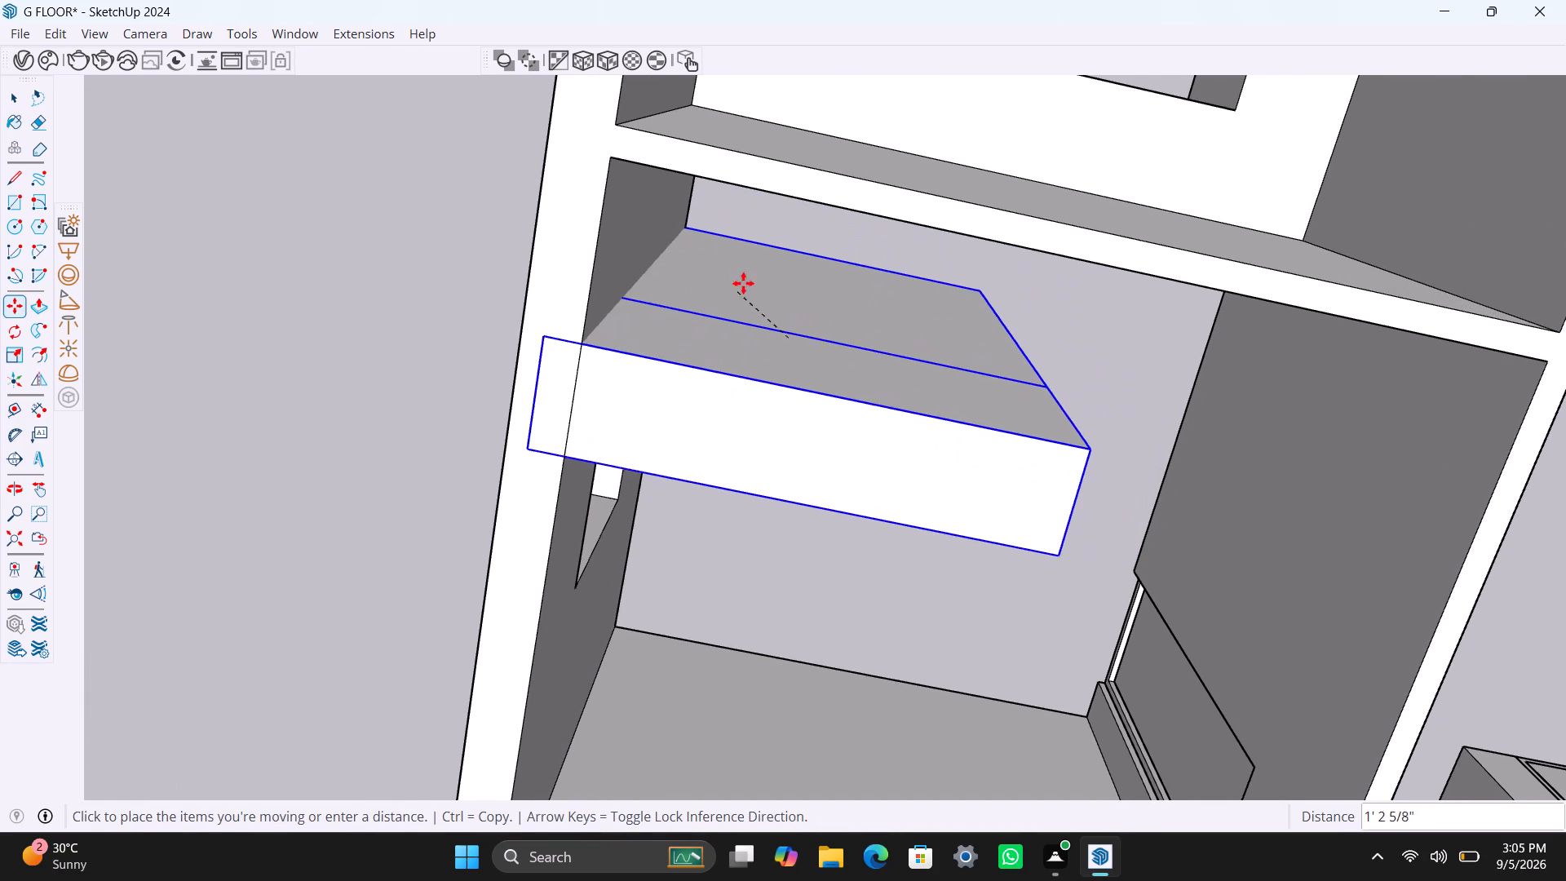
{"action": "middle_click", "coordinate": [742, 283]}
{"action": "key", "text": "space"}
Move the copied wardrobe about 3' by its back corner into the corner between the window wall and the partition.
{"action": "scroll", "coordinate": [791, 279], "scroll_direction": "up", "scroll_amount": 3}
{"action": "middle_click_drag", "start_coordinate": [794, 239], "coordinate": [799, 159]}
{"action": "scroll", "coordinate": [683, 285], "scroll_direction": "up", "scroll_amount": 1}
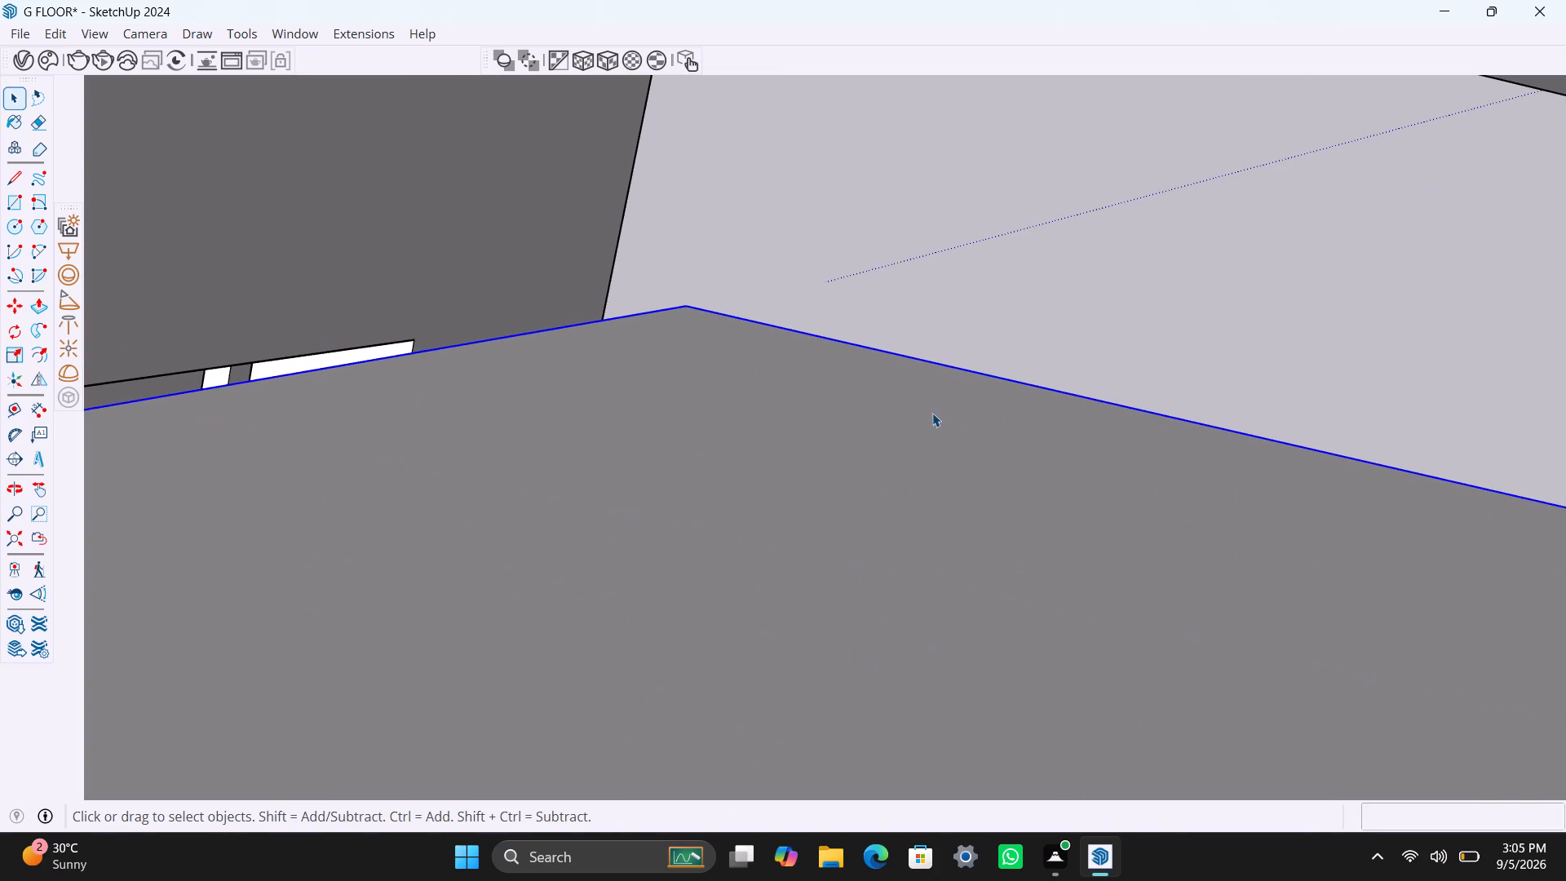
{"action": "key", "text": "m"}
{"action": "left_click", "coordinate": [679, 297]}
{"action": "scroll", "coordinate": [679, 252], "scroll_direction": "down", "scroll_amount": 4}
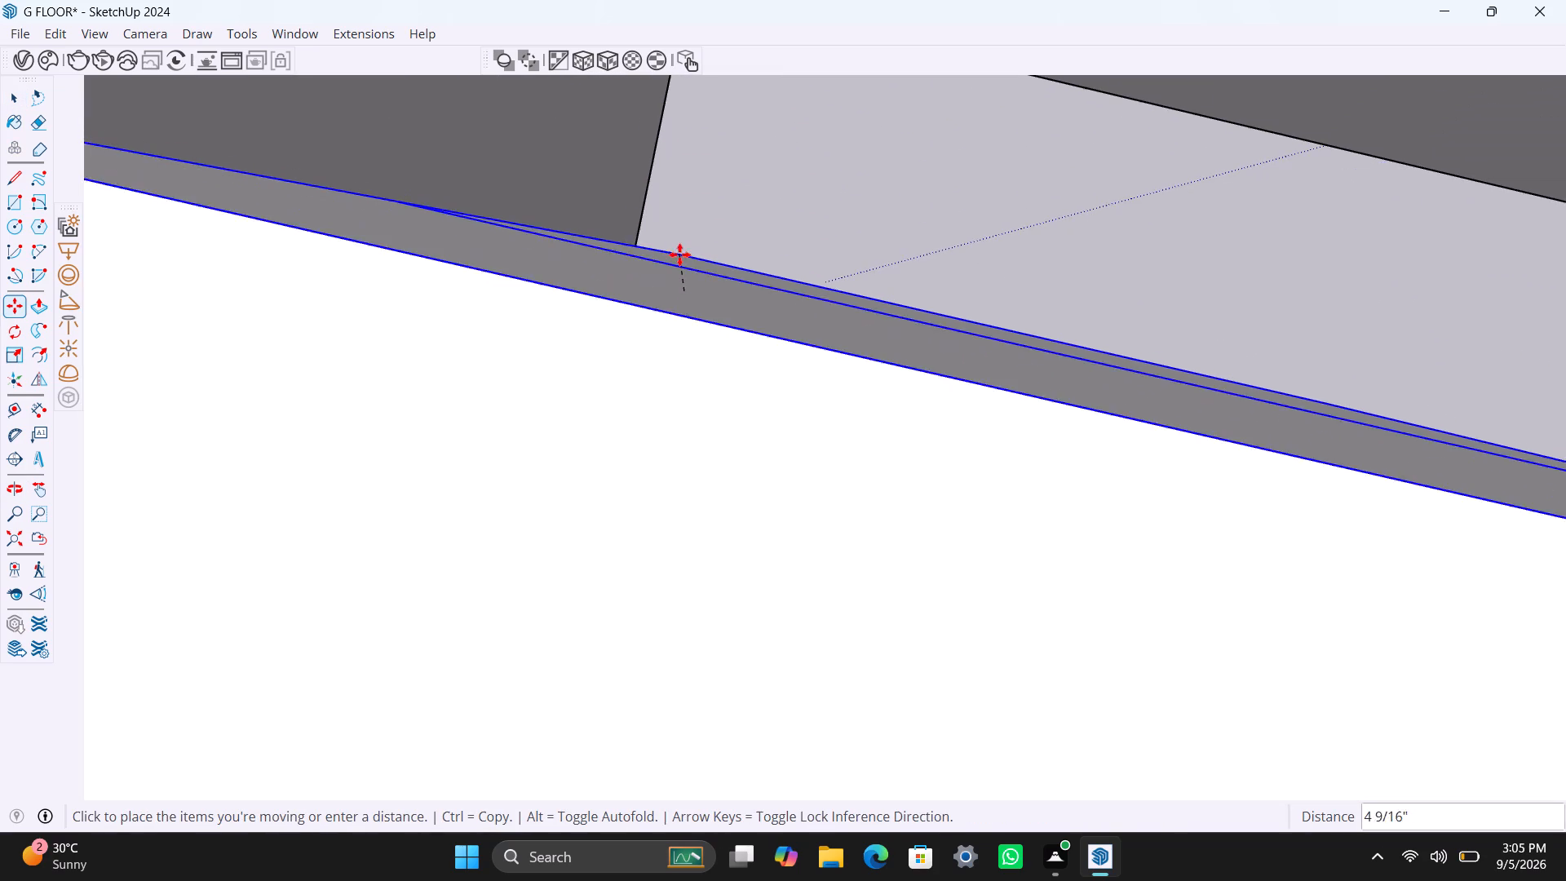
{"action": "scroll", "coordinate": [685, 203], "scroll_direction": "down", "scroll_amount": 1}
{"action": "middle_click_drag", "start_coordinate": [685, 214], "coordinate": [573, 564], "text": "shift"}
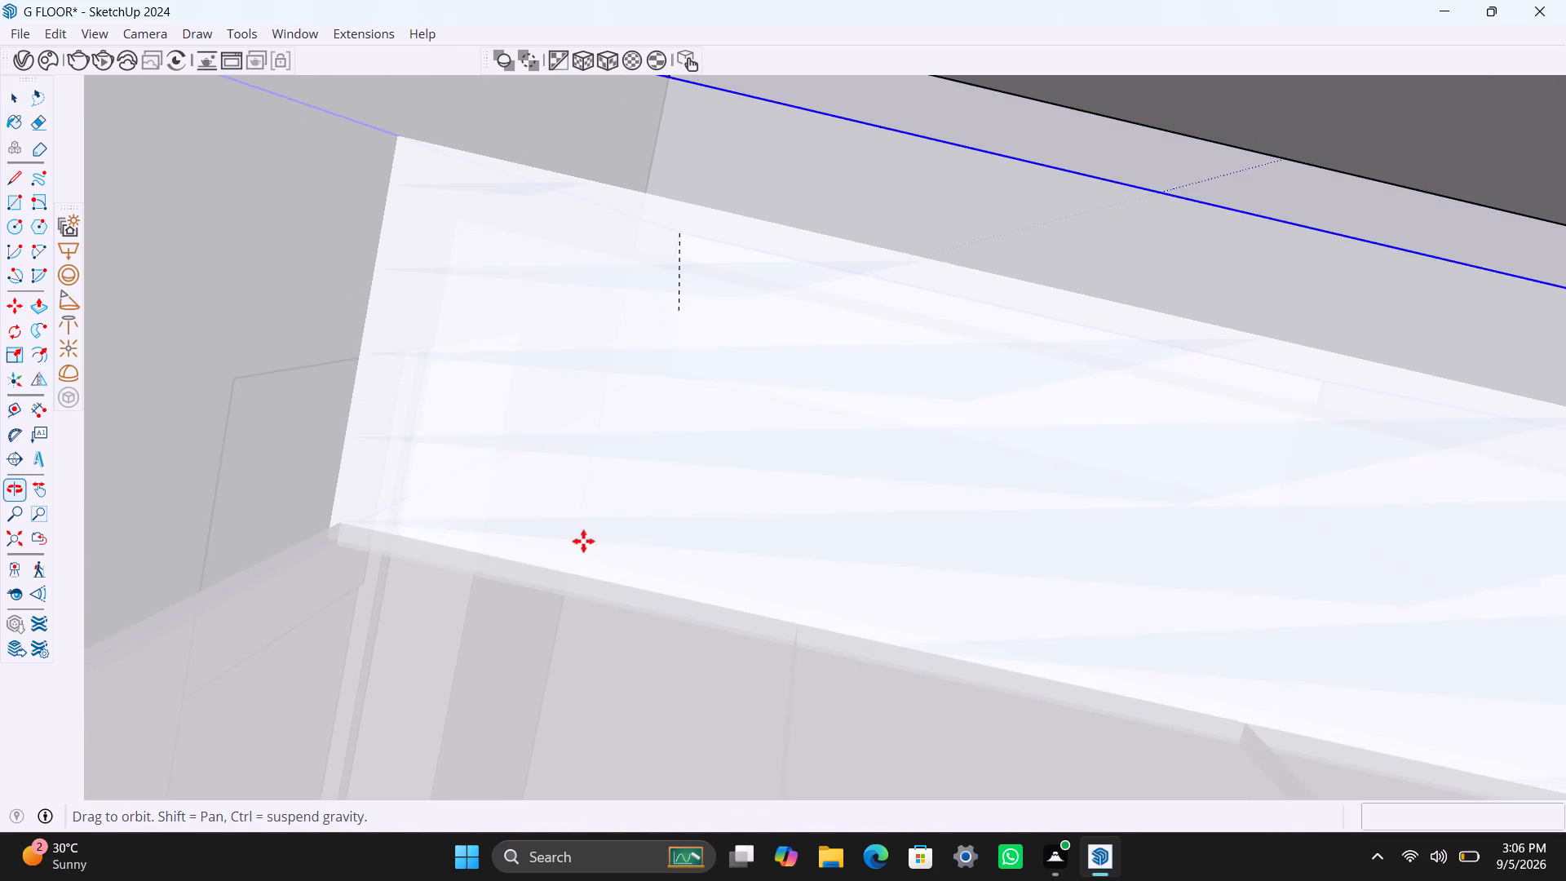
{"action": "scroll", "coordinate": [587, 535], "scroll_direction": "down", "scroll_amount": 8}
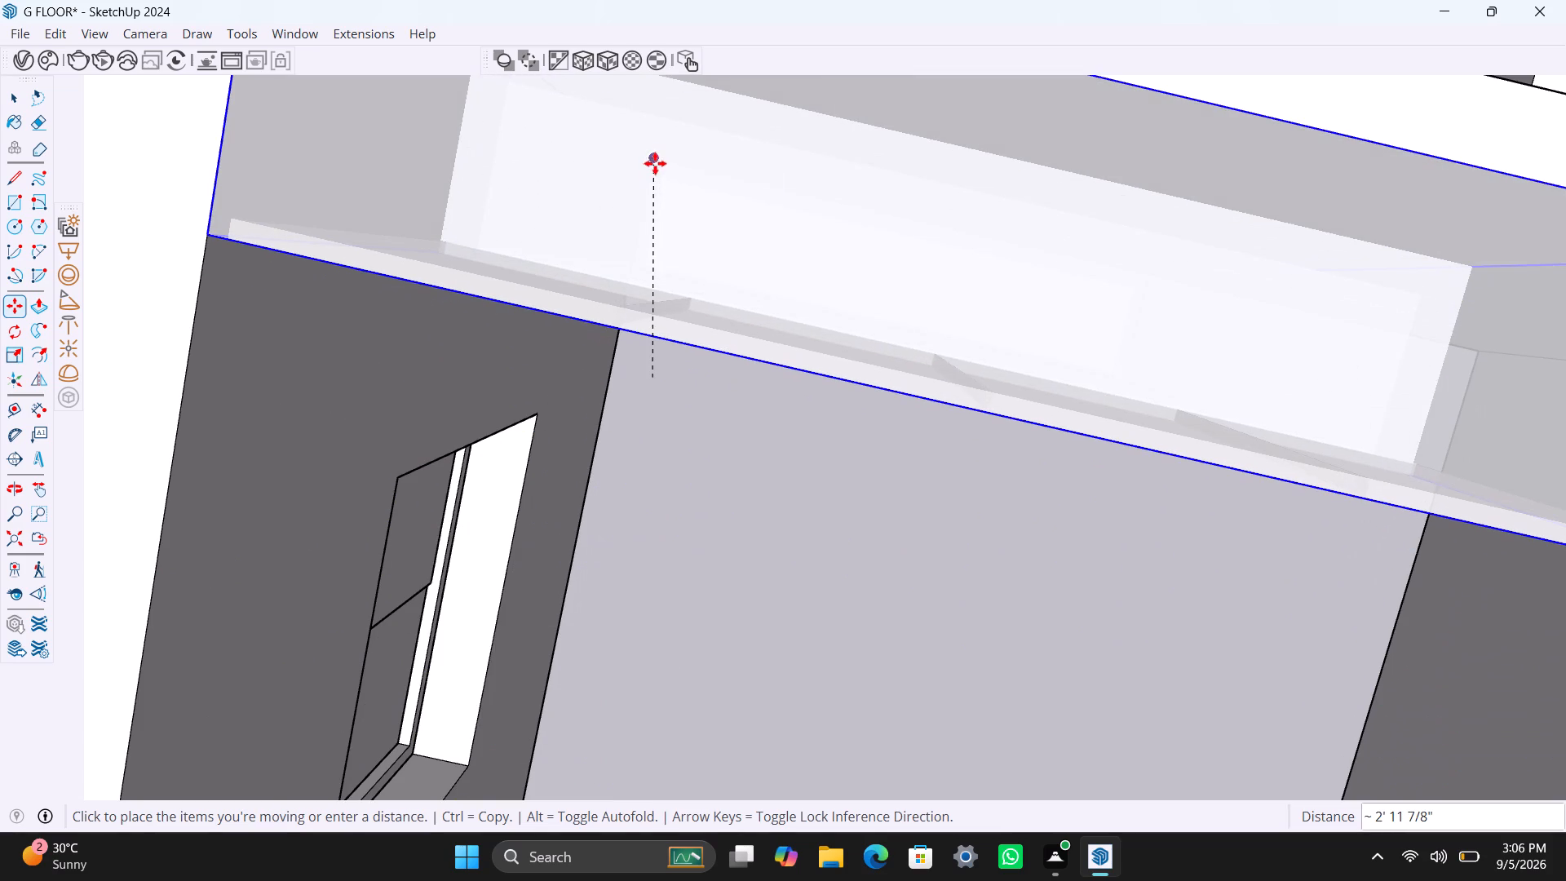
{"action": "left_click", "coordinate": [657, 159]}
{"action": "key", "text": "space"}
Save the model with the wardrobe copy in place and clear the selection.
{"action": "scroll", "coordinate": [683, 546], "scroll_direction": "down", "scroll_amount": 19}
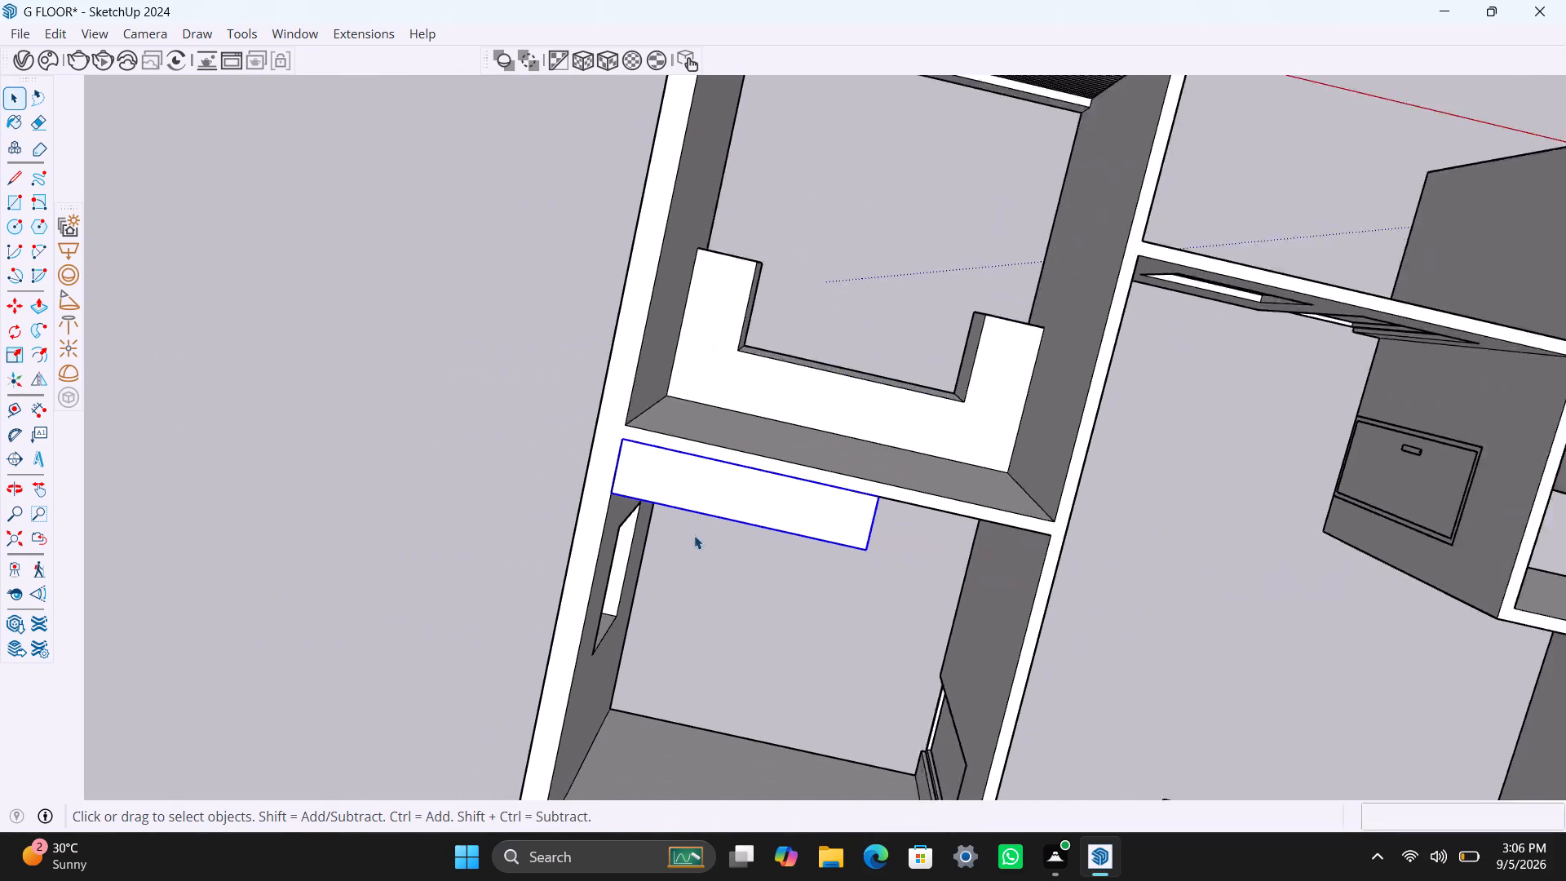
{"action": "middle_click_drag", "start_coordinate": [709, 526], "coordinate": [664, 228]}
{"action": "scroll", "coordinate": [673, 464], "scroll_direction": "up", "scroll_amount": 5}
{"action": "scroll", "coordinate": [830, 556], "scroll_direction": "down", "scroll_amount": 5}
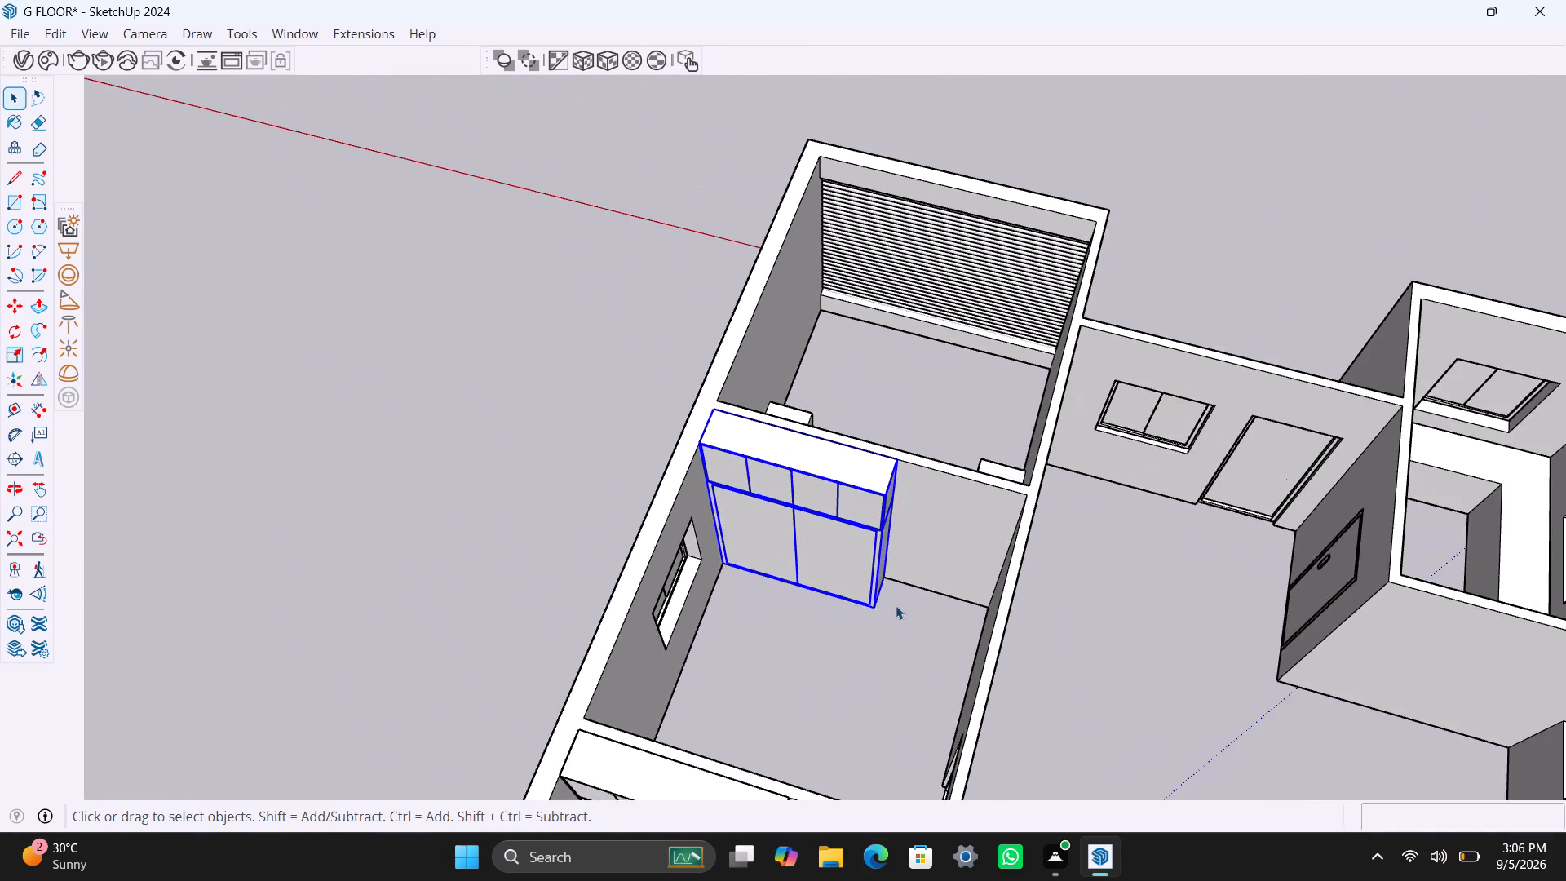
{"action": "middle_click_drag", "start_coordinate": [896, 605], "coordinate": [901, 409]}
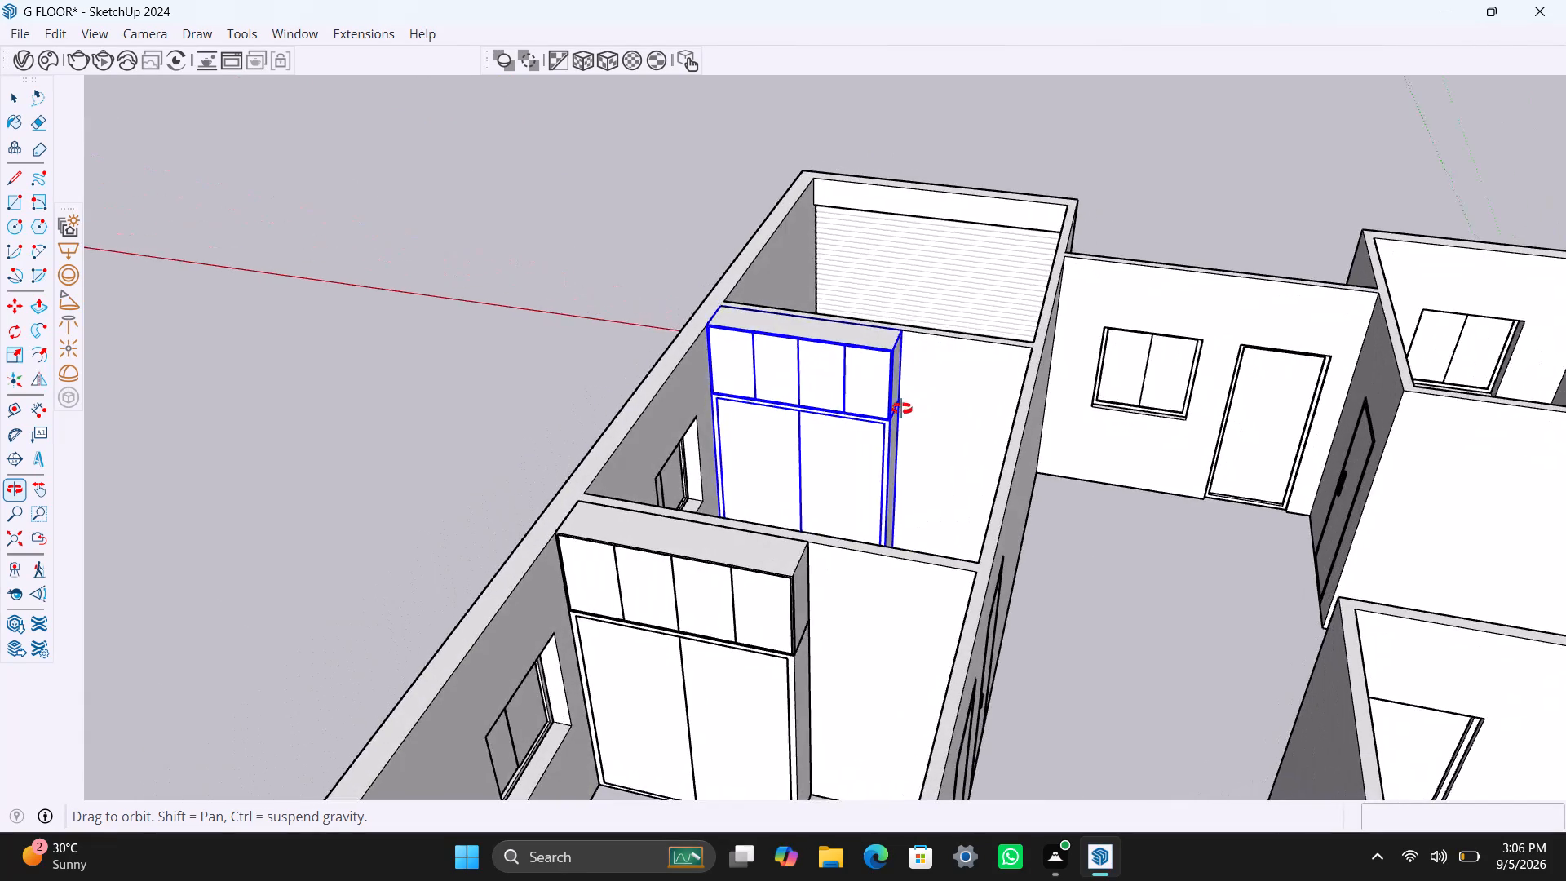
{"action": "middle_click_drag", "start_coordinate": [901, 409], "coordinate": [449, 466]}
{"action": "scroll", "coordinate": [719, 512], "scroll_direction": "down", "scroll_amount": 13}
{"action": "middle_click_drag", "start_coordinate": [799, 579], "coordinate": [591, 679]}
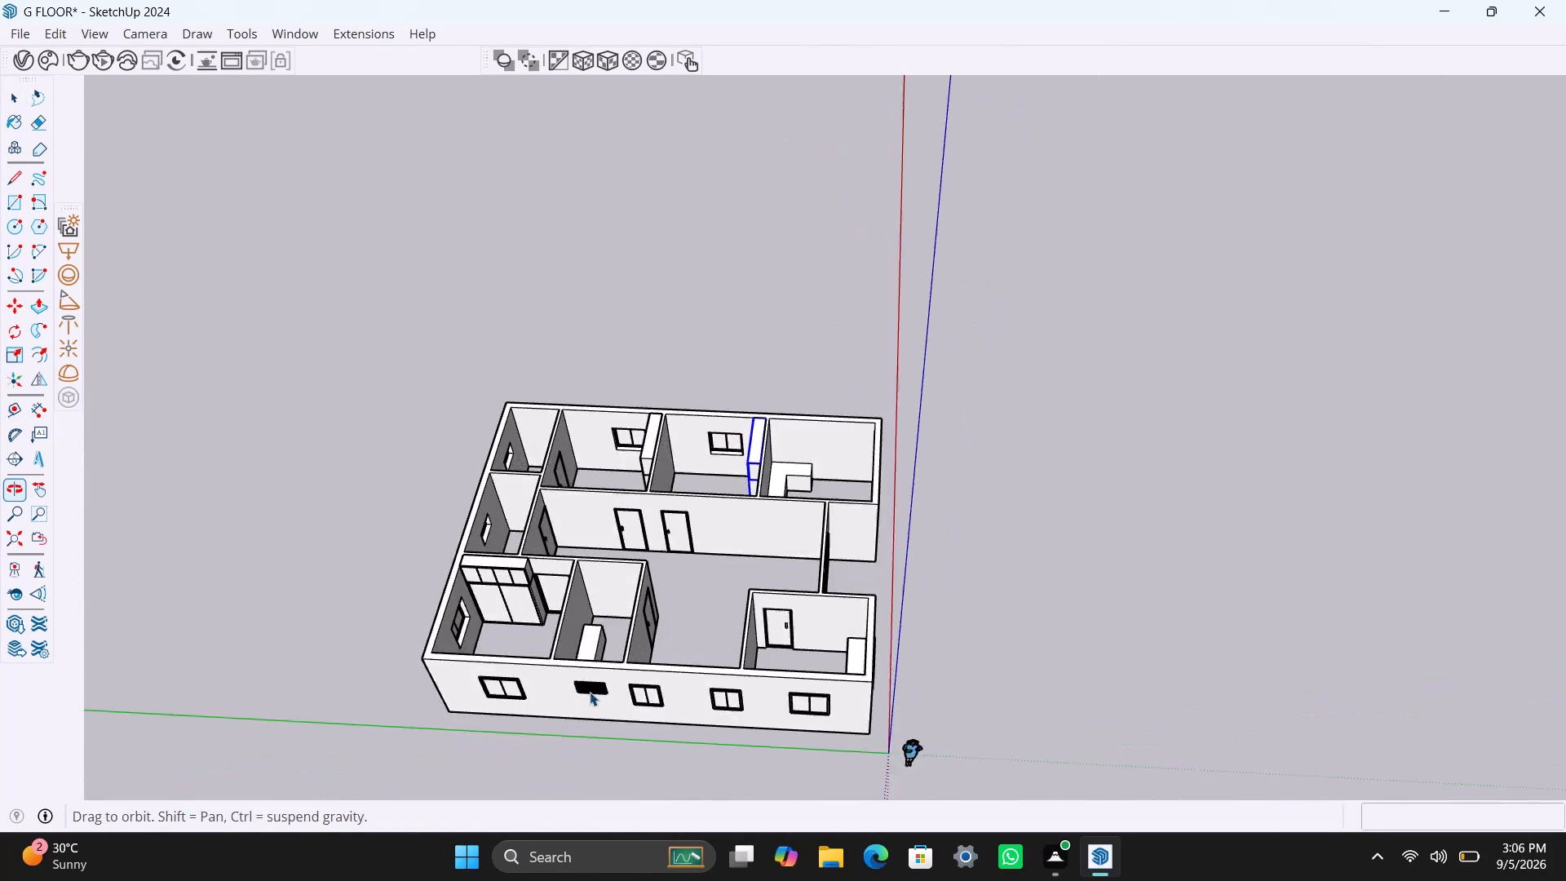
{"action": "scroll", "coordinate": [640, 534], "scroll_direction": "up", "scroll_amount": 11}
{"action": "key", "text": "ctrl+s"}
{"action": "left_click_drag", "start_coordinate": [768, 538], "coordinate": [788, 547], "text": "ctrl"}
{"action": "left_click_drag", "start_coordinate": [813, 554], "coordinate": [878, 569]}
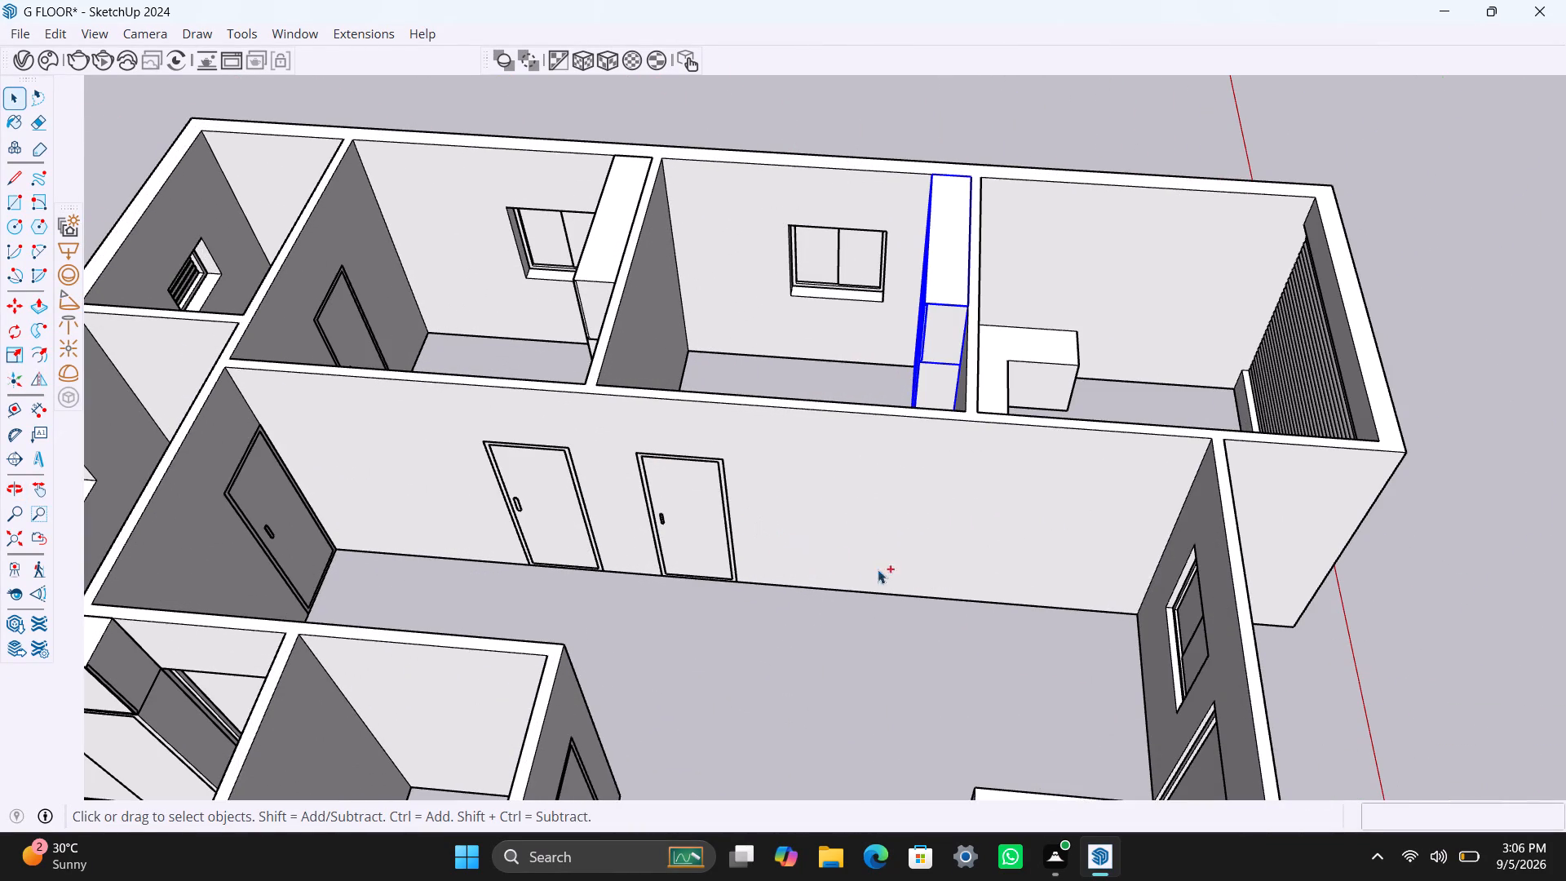
{"action": "left_click_drag", "start_coordinate": [878, 569], "coordinate": [885, 573]}
{"action": "key", "text": "space"}
{"action": "left_click", "coordinate": [838, 672]}
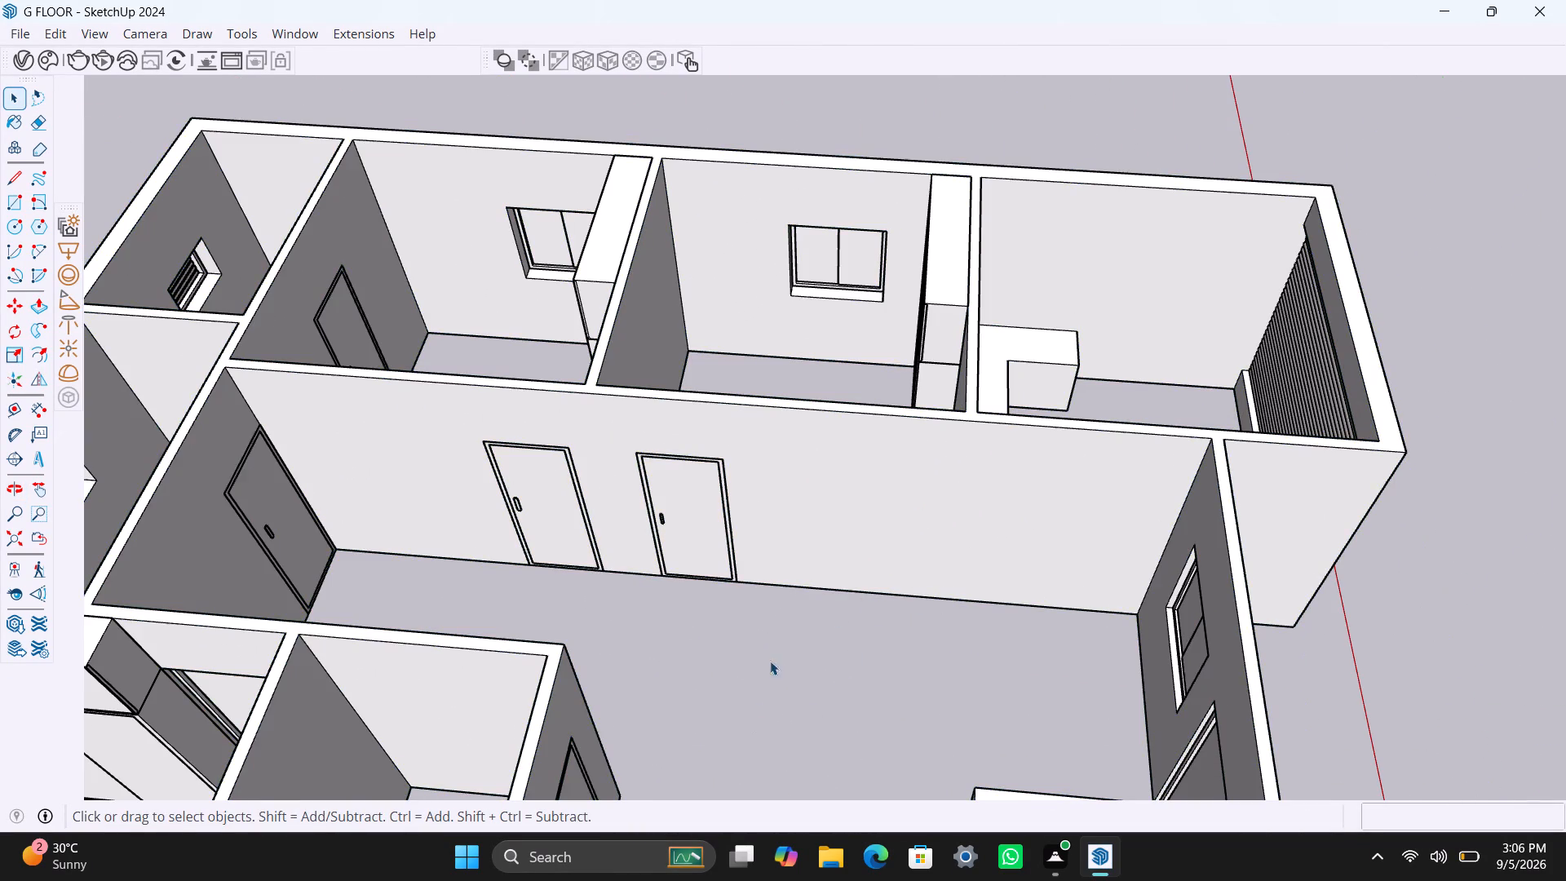
Examine the rooms, wardrobes and counters across the ground floor from several sides.
{"action": "scroll", "coordinate": [768, 666], "scroll_direction": "down", "scroll_amount": 12}
{"action": "left_click", "coordinate": [1264, 509]}
{"action": "scroll", "coordinate": [936, 596], "scroll_direction": "up", "scroll_amount": 8}
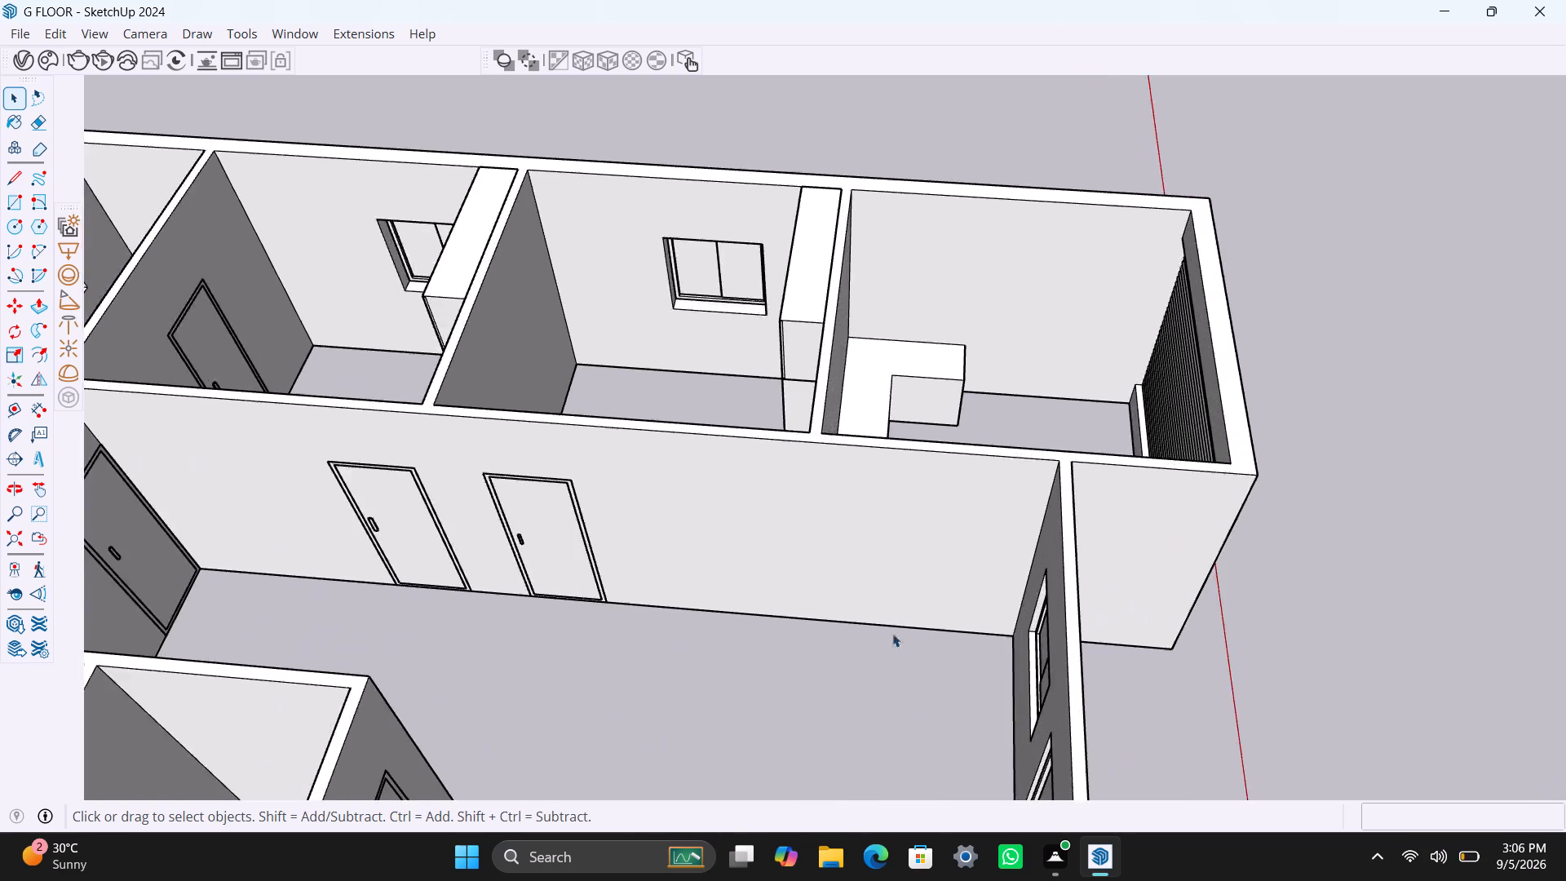
{"action": "scroll", "coordinate": [891, 638], "scroll_direction": "down", "scroll_amount": 14}
{"action": "middle_click_drag", "start_coordinate": [901, 640], "coordinate": [896, 486]}
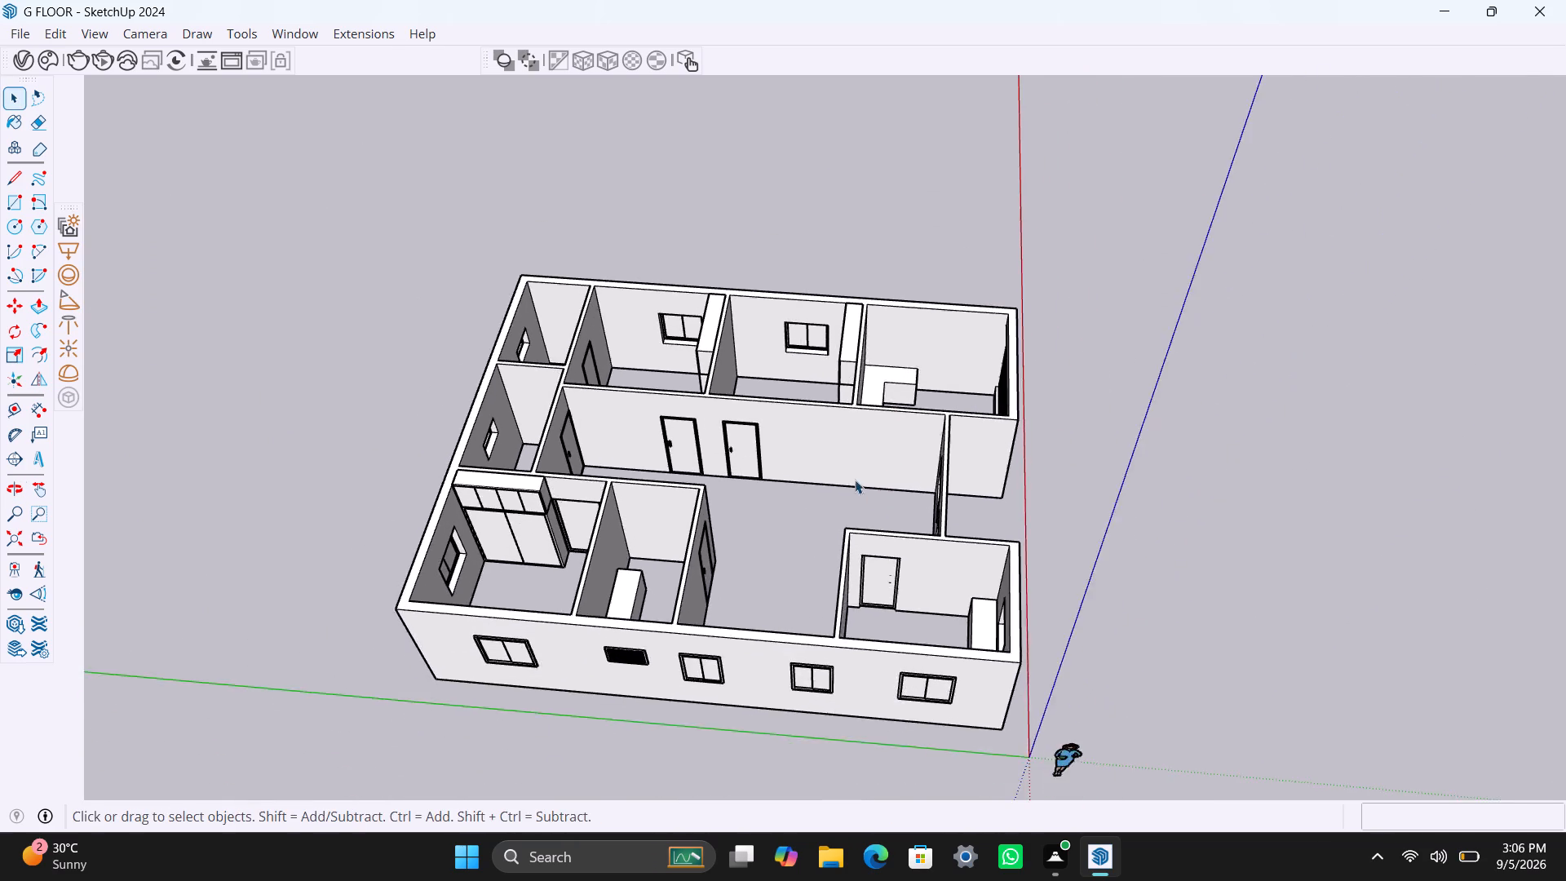
{"action": "scroll", "coordinate": [855, 478], "scroll_direction": "up", "scroll_amount": 3}
{"action": "middle_click_drag", "start_coordinate": [835, 511], "coordinate": [324, 662]}
{"action": "scroll", "coordinate": [402, 390], "scroll_direction": "up", "scroll_amount": 2}
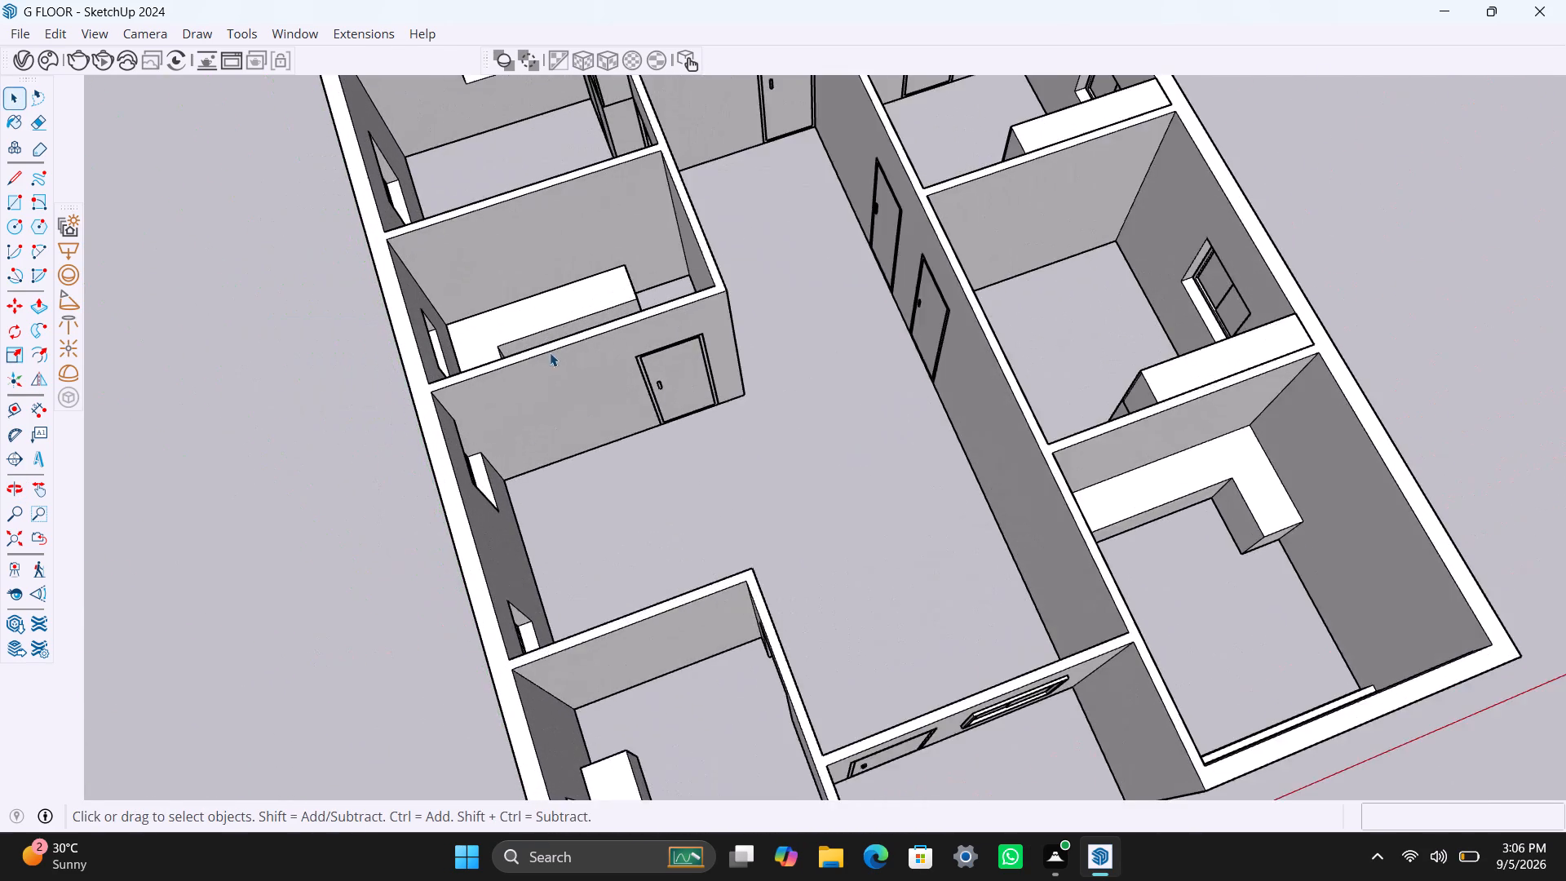
{"action": "scroll", "coordinate": [550, 352], "scroll_direction": "up", "scroll_amount": 6}
{"action": "middle_click_drag", "start_coordinate": [592, 443], "coordinate": [334, 691]}
{"action": "scroll", "coordinate": [523, 439], "scroll_direction": "up", "scroll_amount": 2}
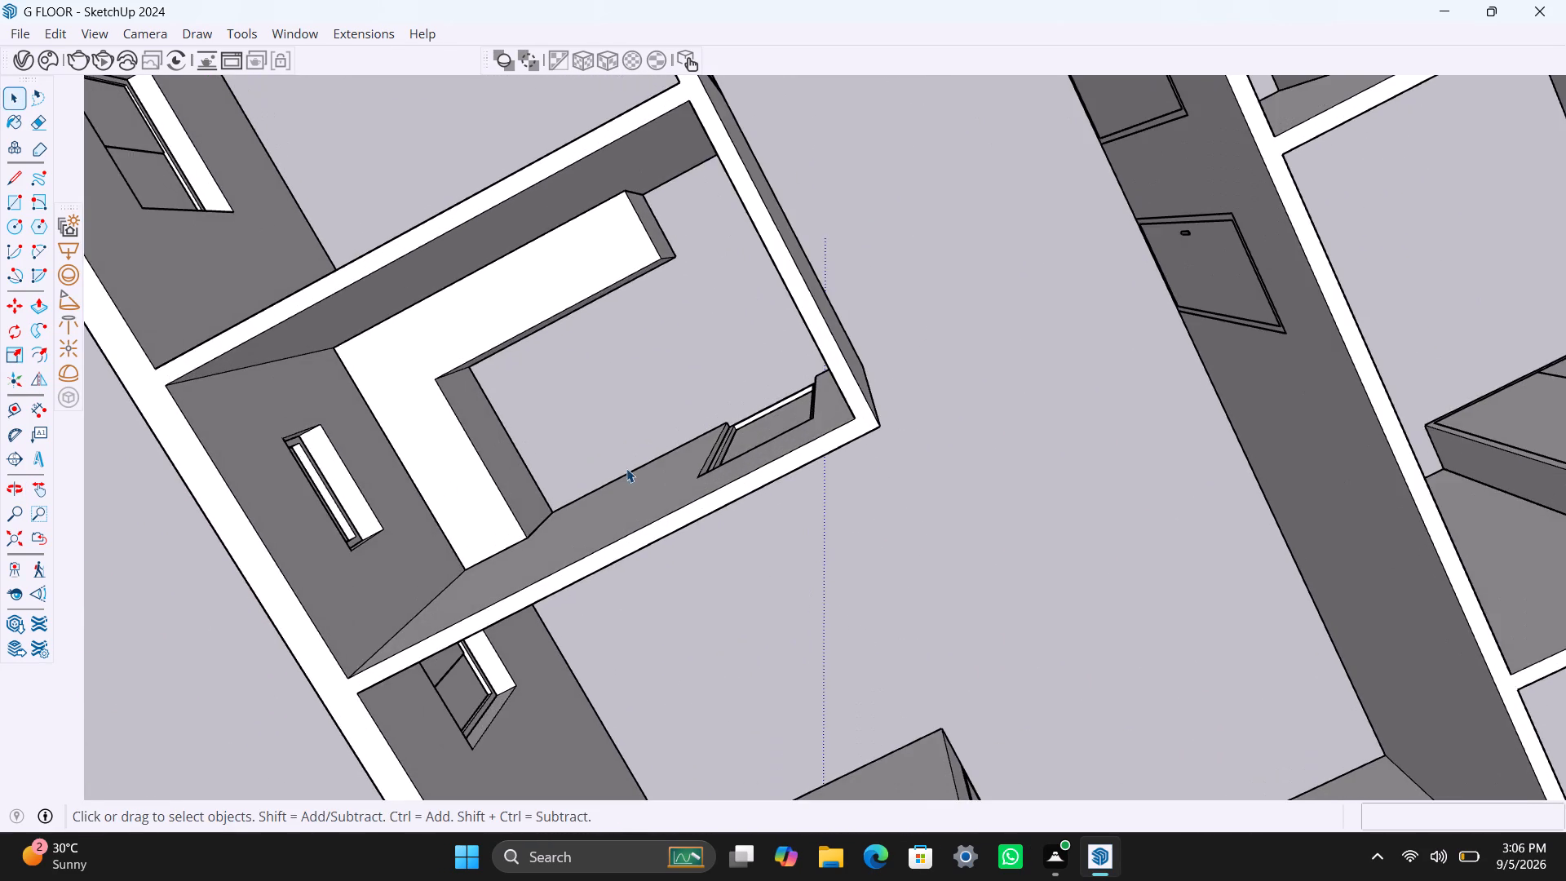
{"action": "middle_click_drag", "start_coordinate": [623, 466], "coordinate": [555, 166]}
{"action": "scroll", "coordinate": [749, 384], "scroll_direction": "down", "scroll_amount": 15}
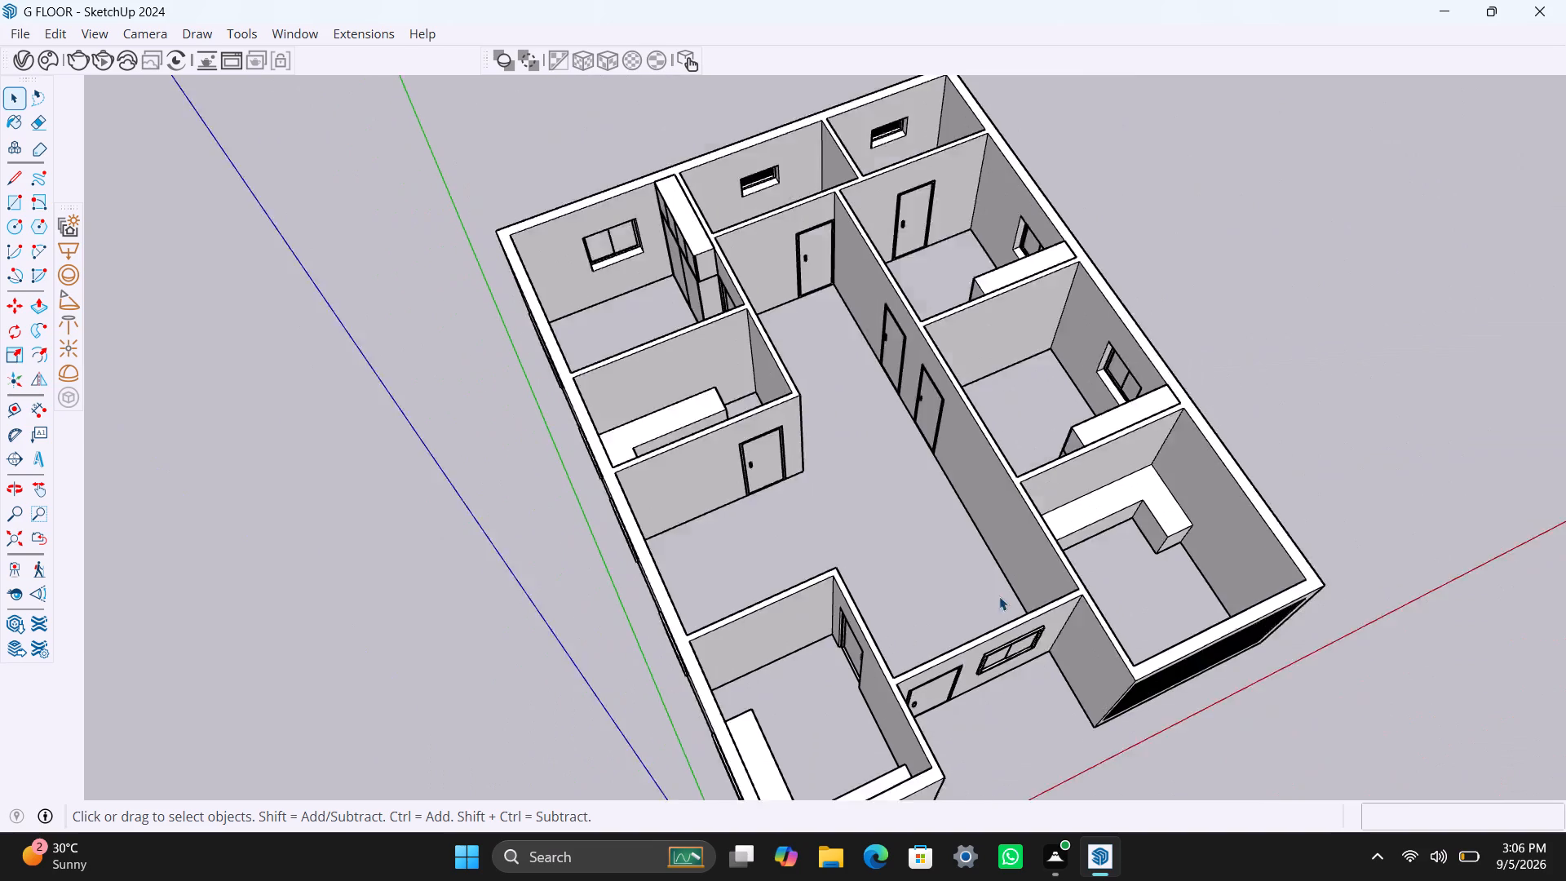
{"action": "scroll", "coordinate": [1106, 606], "scroll_direction": "down", "scroll_amount": 7}
{"action": "middle_click_drag", "start_coordinate": [1131, 564], "coordinate": [757, 558]}
{"action": "scroll", "coordinate": [903, 712], "scroll_direction": "up", "scroll_amount": 4}
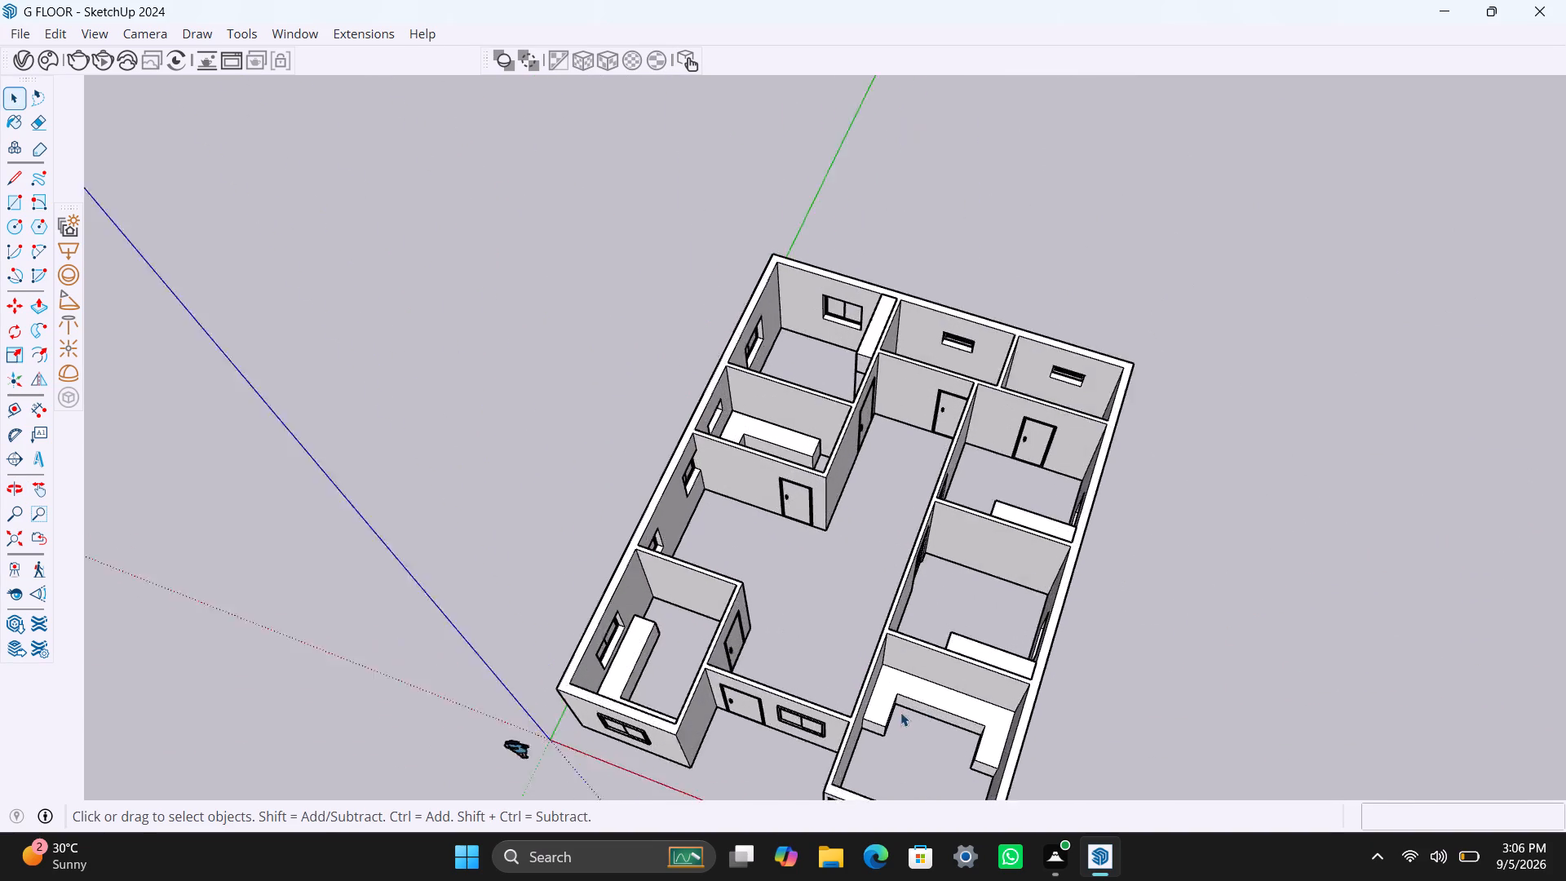
{"action": "scroll", "coordinate": [900, 712], "scroll_direction": "up", "scroll_amount": 18}
{"action": "middle_click_drag", "start_coordinate": [878, 742], "coordinate": [627, 651]}
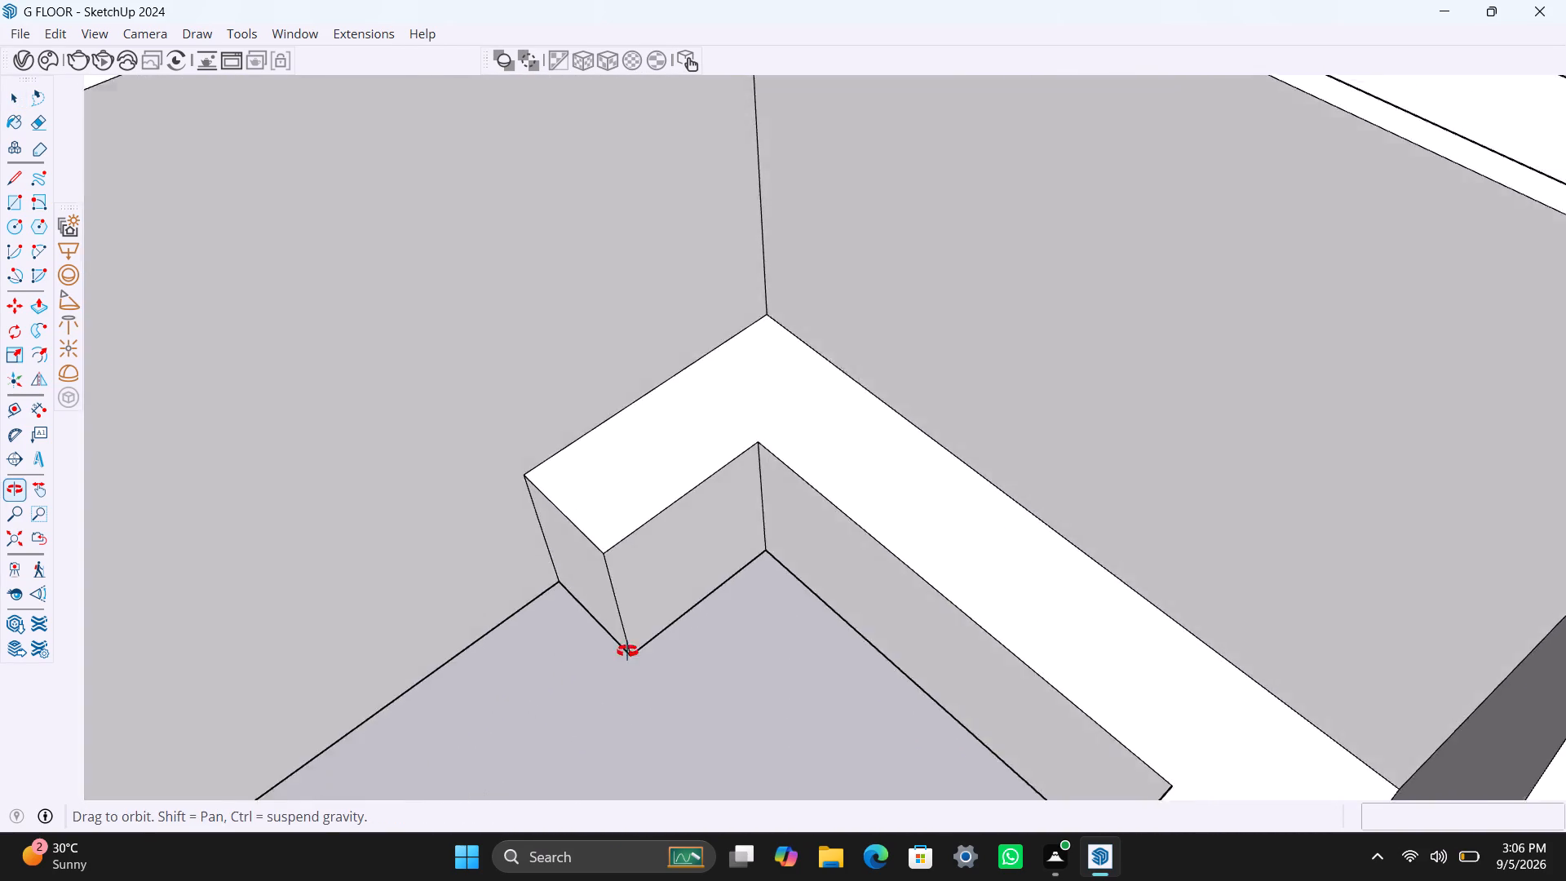
{"action": "middle_click_drag", "start_coordinate": [627, 651], "coordinate": [603, 645]}
{"action": "scroll", "coordinate": [561, 565], "scroll_direction": "up", "scroll_amount": 8}
{"action": "scroll", "coordinate": [608, 528], "scroll_direction": "down", "scroll_amount": 7}
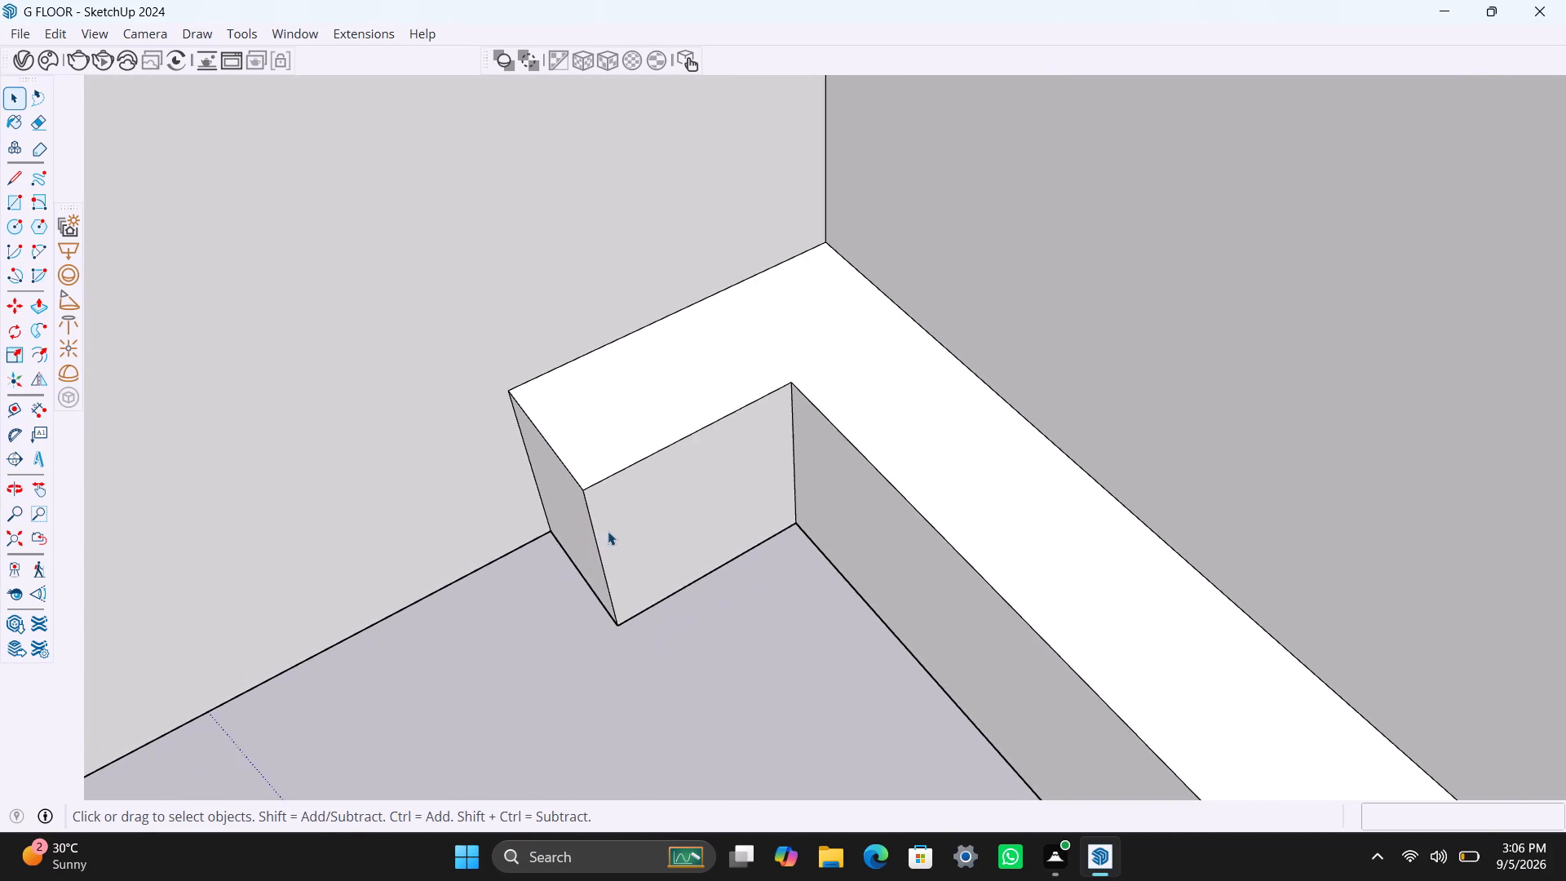
{"action": "scroll", "coordinate": [617, 534], "scroll_direction": "up", "scroll_amount": 4}
{"action": "scroll", "coordinate": [615, 535], "scroll_direction": "down", "scroll_amount": 12}
{"action": "scroll", "coordinate": [610, 551], "scroll_direction": "up", "scroll_amount": 1}
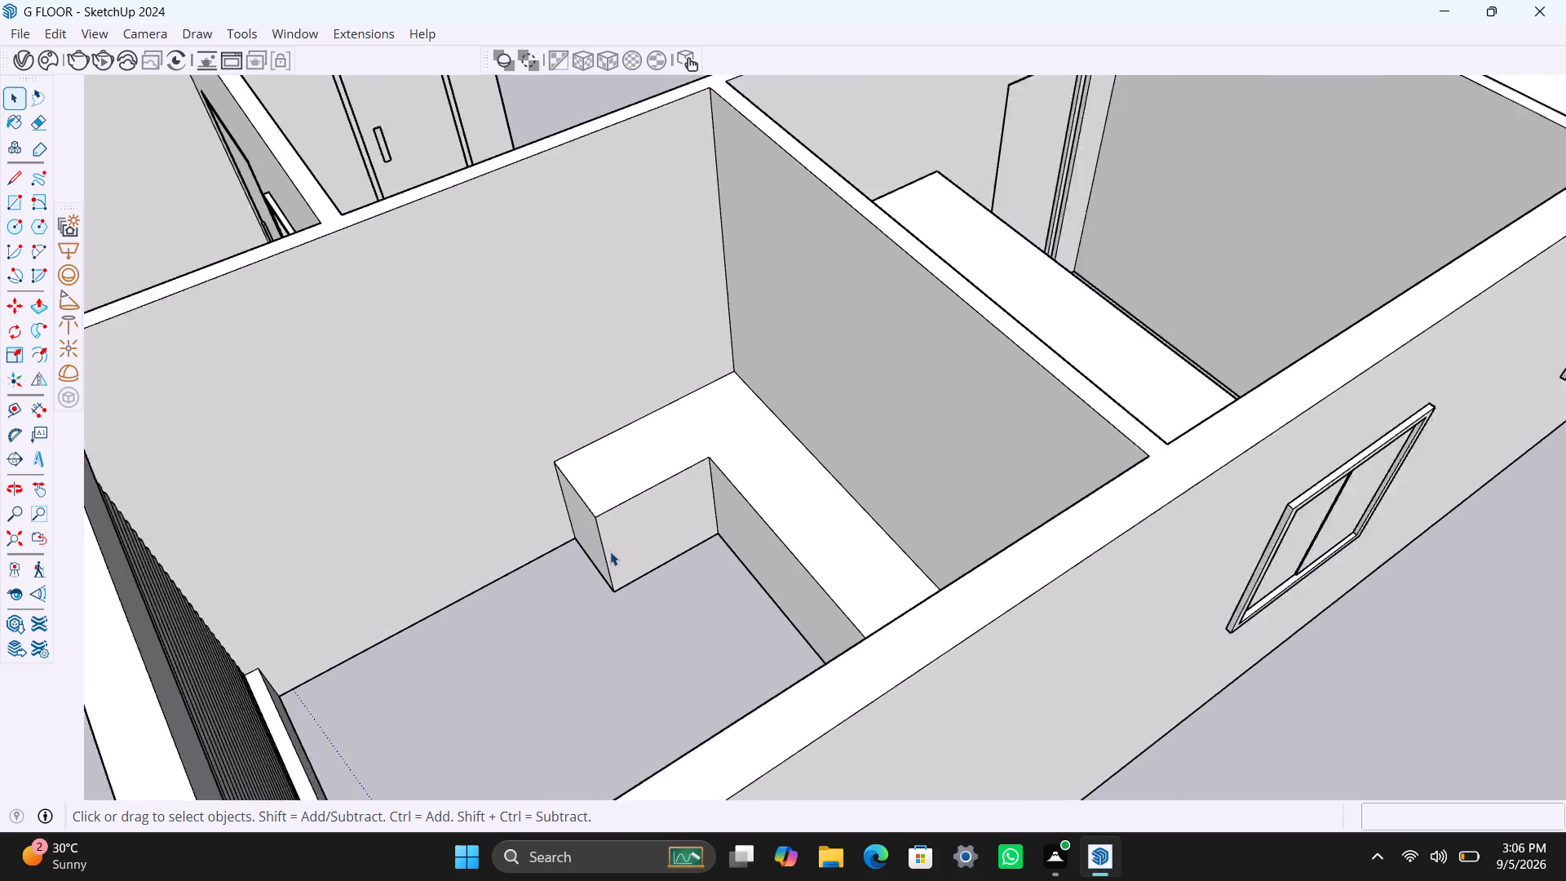
{"action": "scroll", "coordinate": [610, 551], "scroll_direction": "up", "scroll_amount": 3}
{"action": "scroll", "coordinate": [610, 556], "scroll_direction": "down", "scroll_amount": 14}
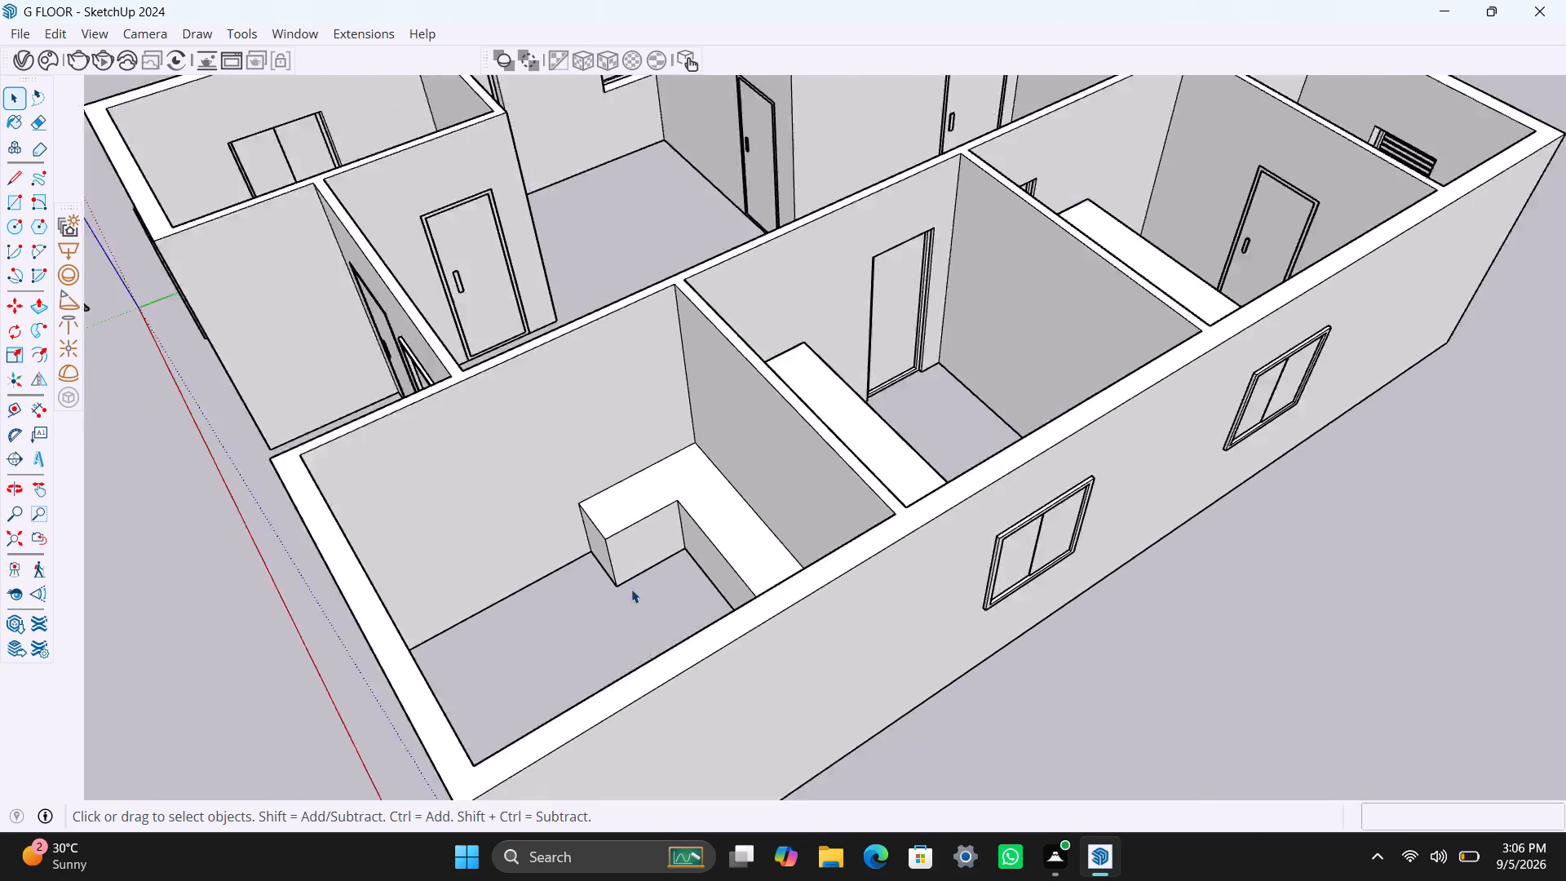
{"action": "scroll", "coordinate": [631, 589], "scroll_direction": "down", "scroll_amount": 8}
{"action": "middle_click_drag", "start_coordinate": [604, 607], "coordinate": [929, 621]}
{"action": "scroll", "coordinate": [750, 561], "scroll_direction": "up", "scroll_amount": 4}
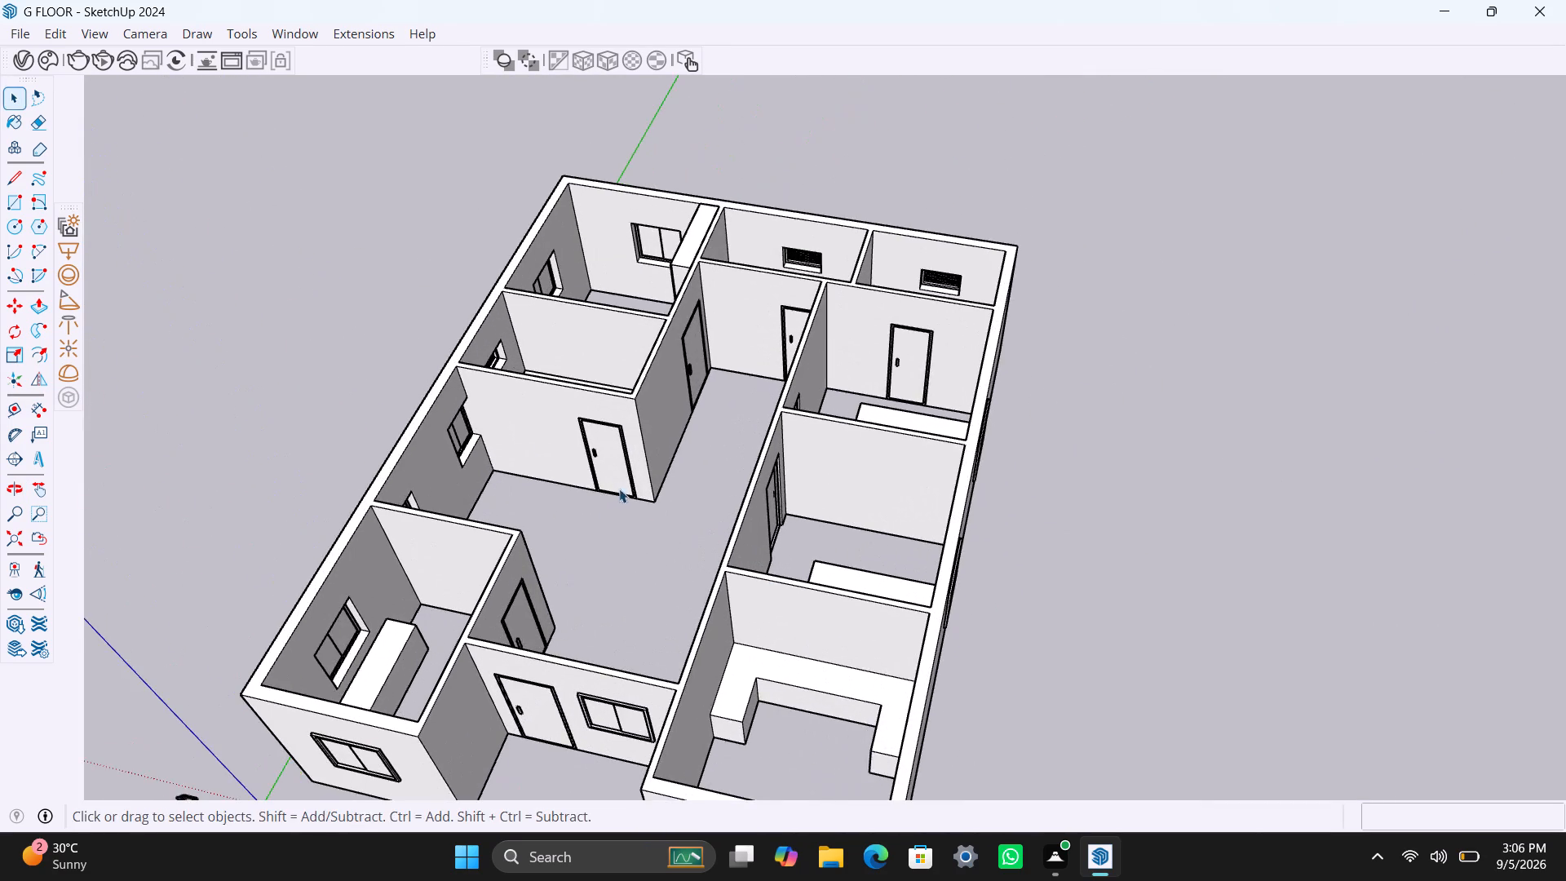
{"action": "middle_click_drag", "start_coordinate": [619, 489], "coordinate": [265, 613]}
{"action": "scroll", "coordinate": [502, 381], "scroll_direction": "up", "scroll_amount": 4}
{"action": "middle_click_drag", "start_coordinate": [595, 399], "coordinate": [407, 473]}
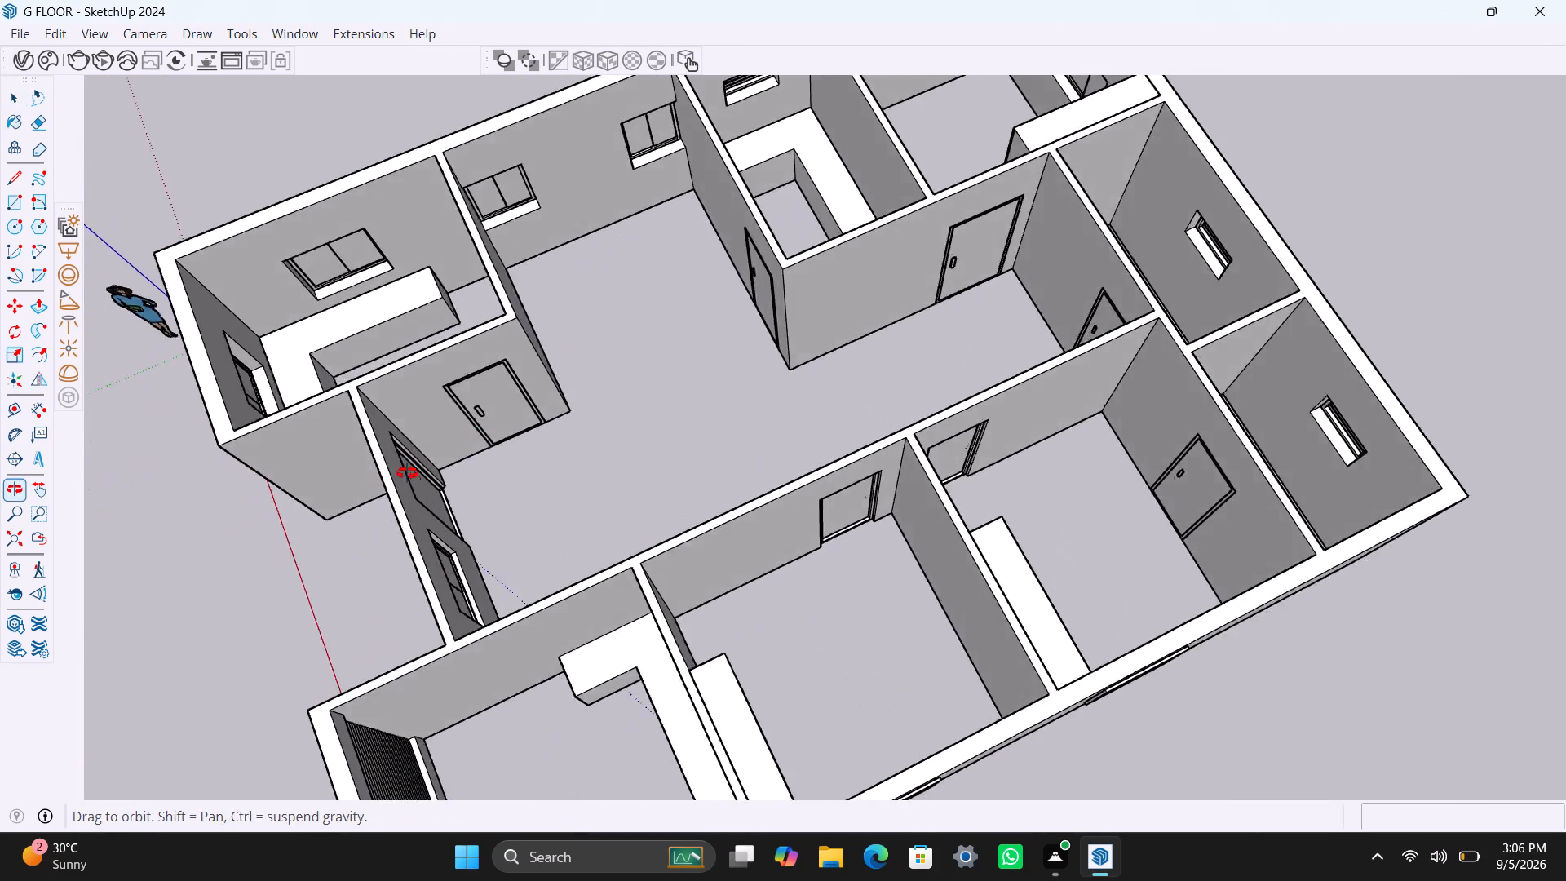
{"action": "middle_click_drag", "start_coordinate": [407, 473], "coordinate": [395, 476]}
{"action": "scroll", "coordinate": [484, 325], "scroll_direction": "up", "scroll_amount": 3}
{"action": "scroll", "coordinate": [590, 226], "scroll_direction": "down", "scroll_amount": 4}
{"action": "middle_click_drag", "start_coordinate": [723, 303], "coordinate": [616, 385]}
{"action": "scroll", "coordinate": [613, 301], "scroll_direction": "down", "scroll_amount": 2}
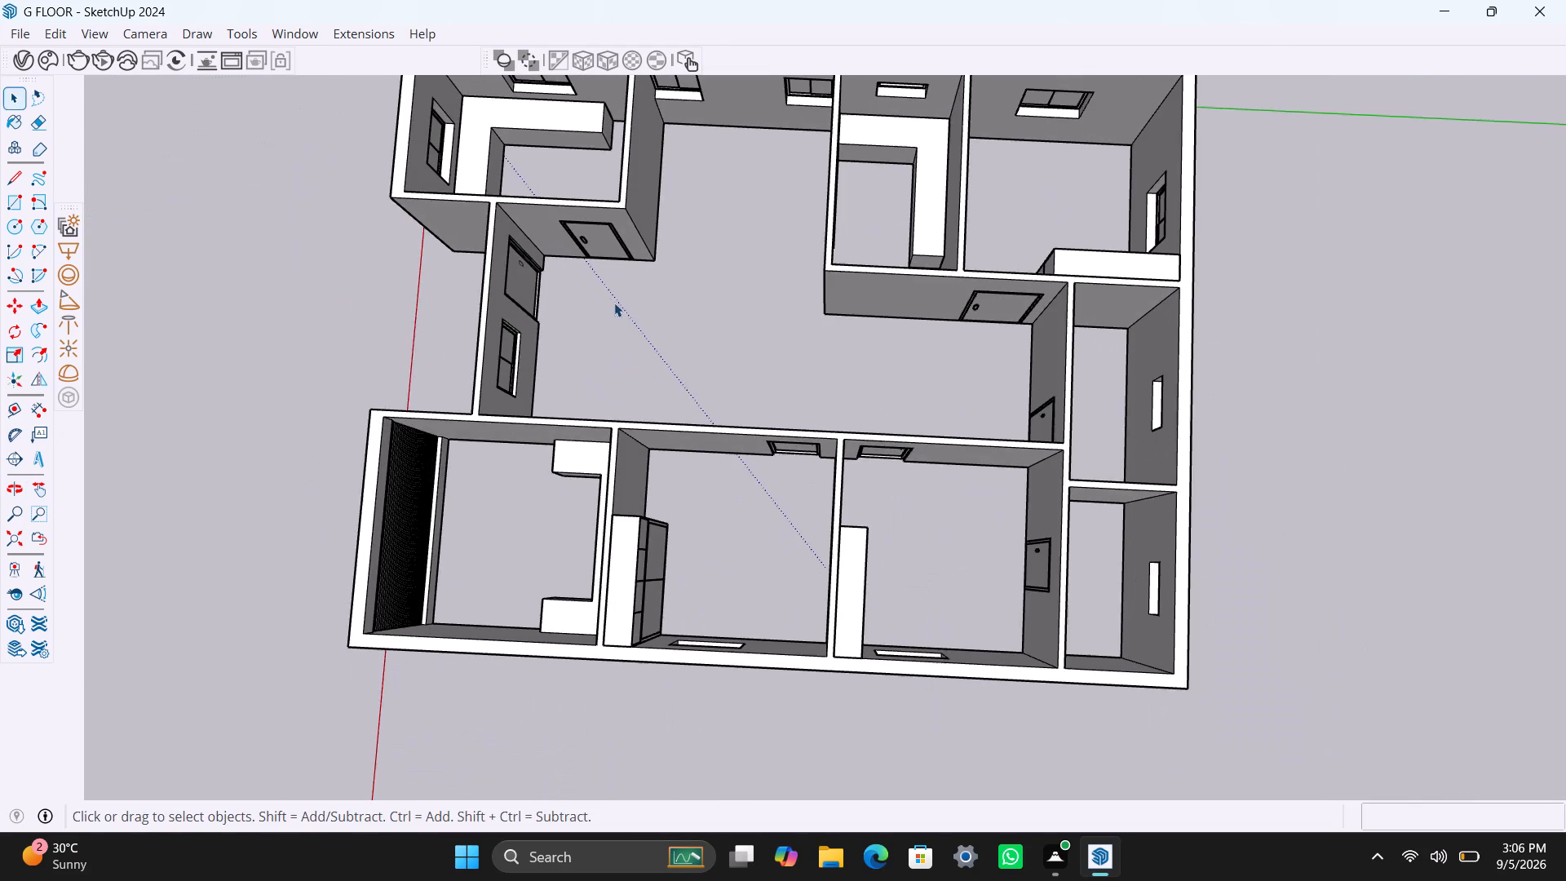
{"action": "middle_click_drag", "start_coordinate": [631, 294], "coordinate": [646, 432]}
{"action": "middle_click_drag", "start_coordinate": [690, 312], "coordinate": [700, 463]}
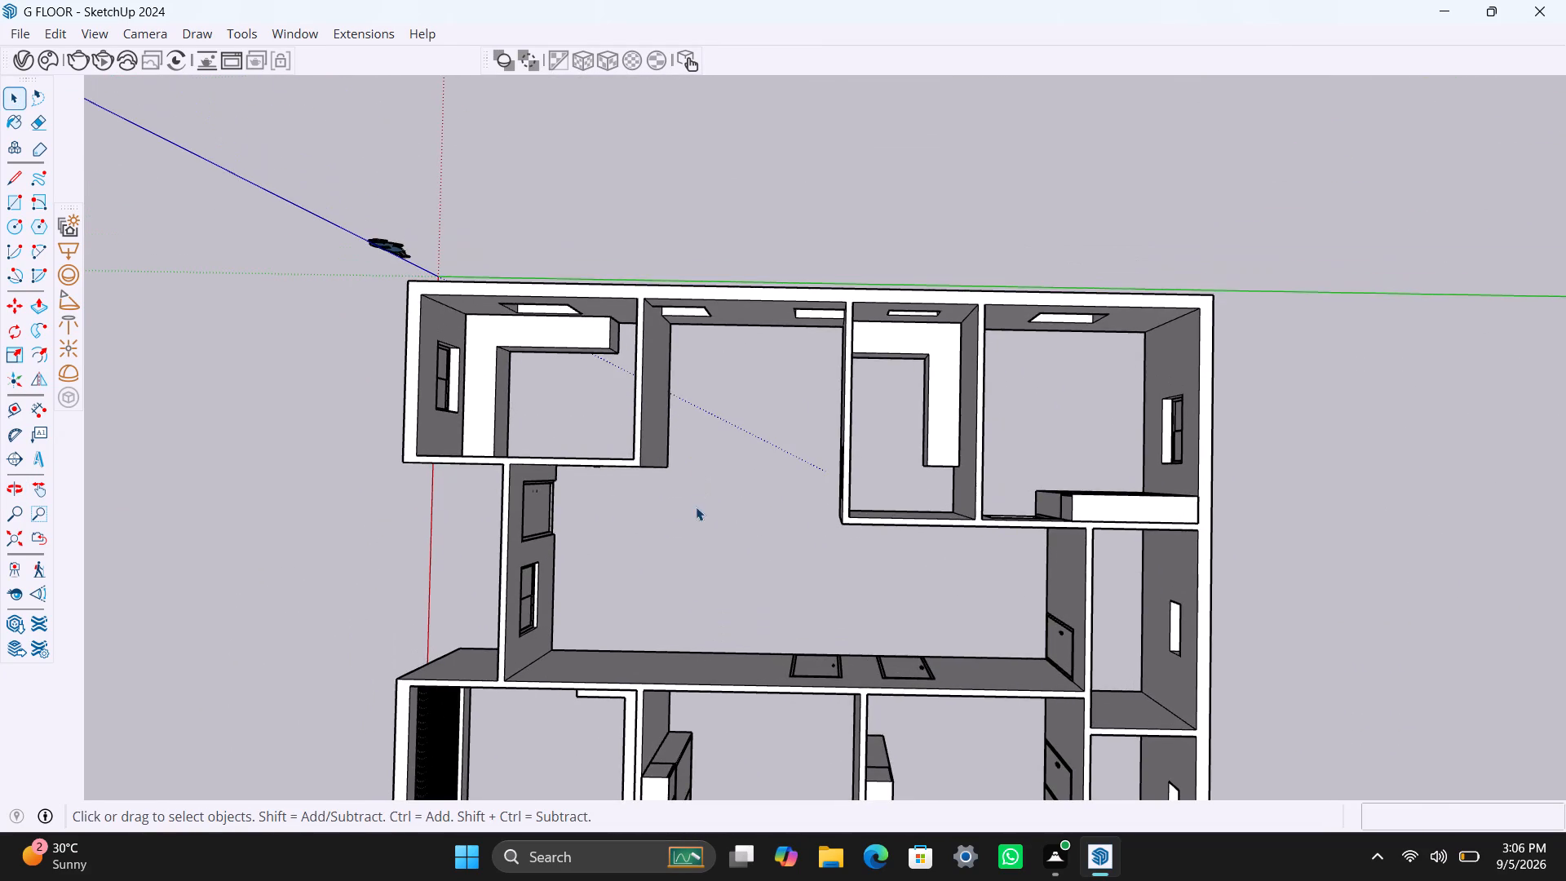
{"action": "scroll", "coordinate": [673, 425], "scroll_direction": "up", "scroll_amount": 6}
{"action": "middle_click_drag", "start_coordinate": [700, 422], "coordinate": [689, 348]}
{"action": "scroll", "coordinate": [694, 383], "scroll_direction": "down", "scroll_amount": 3}
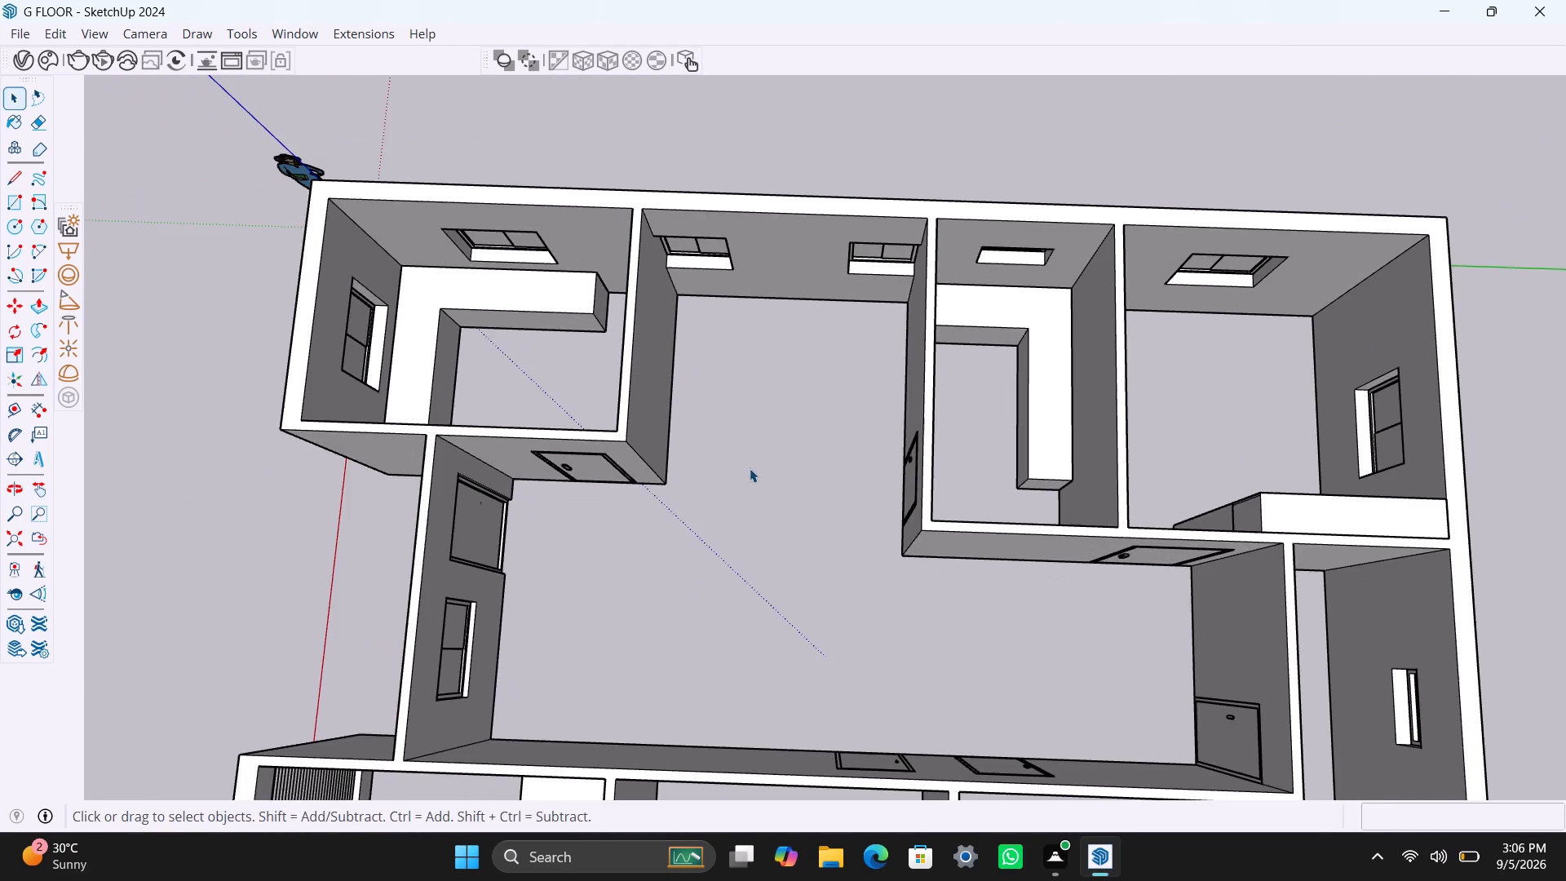
{"action": "middle_click_drag", "start_coordinate": [749, 469], "coordinate": [732, 634]}
{"action": "scroll", "coordinate": [729, 582], "scroll_direction": "up", "scroll_amount": 2}
{"action": "middle_click_drag", "start_coordinate": [724, 587], "coordinate": [728, 520]}
Draw a 3' by 1' rectangle on the floor of the open hall, in the corner beside the two-window wall.
{"action": "scroll", "coordinate": [657, 530], "scroll_direction": "up", "scroll_amount": 2}
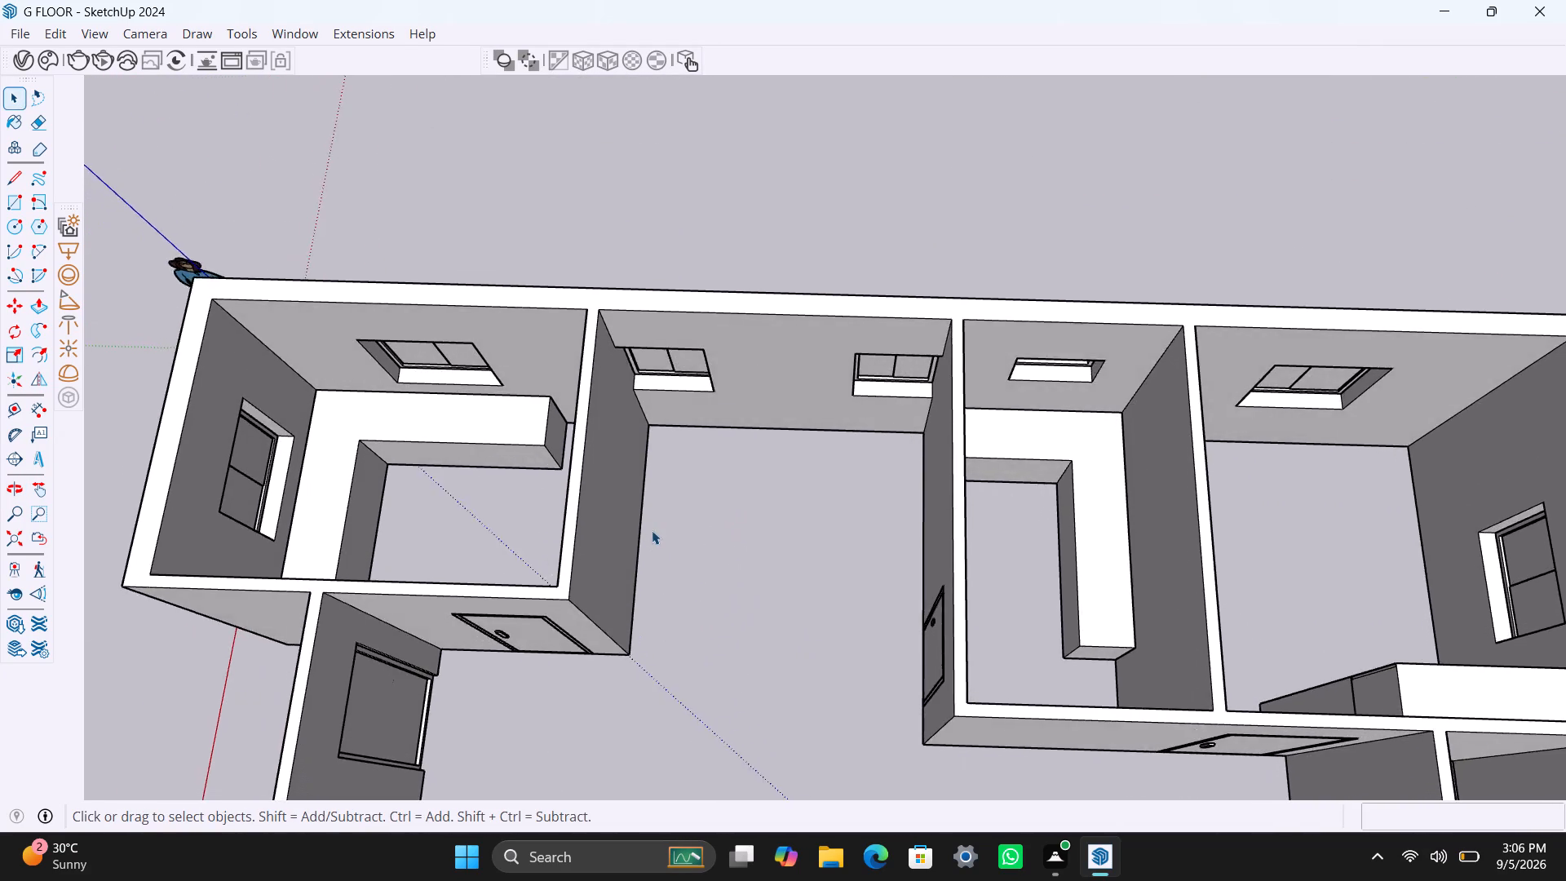
{"action": "scroll", "coordinate": [652, 530], "scroll_direction": "up", "scroll_amount": 4}
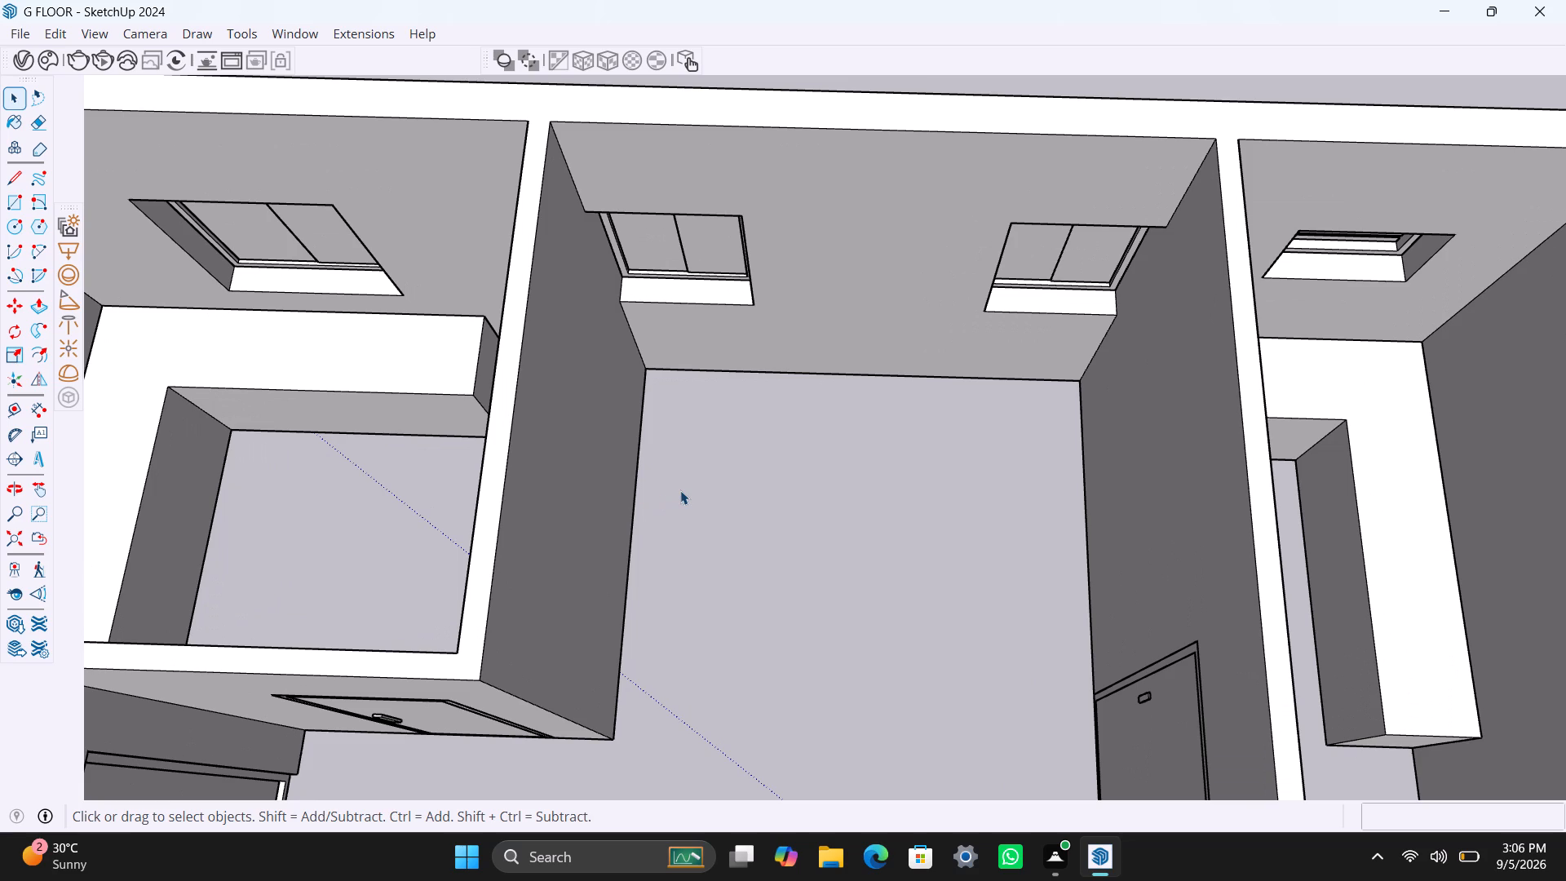
{"action": "key", "text": "l"}
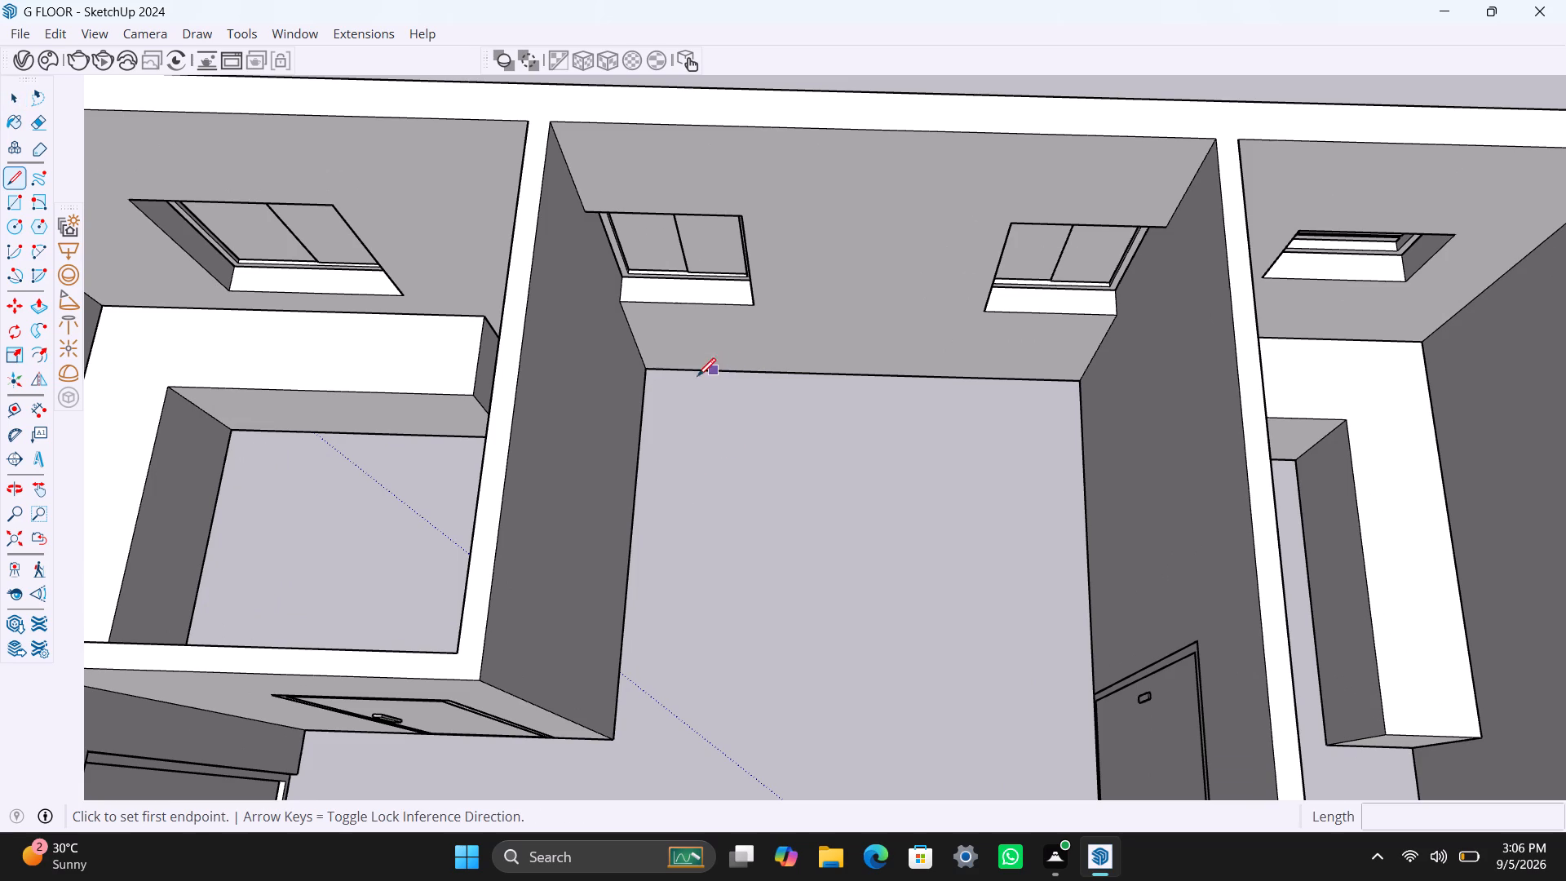
{"action": "left_click", "coordinate": [649, 374]}
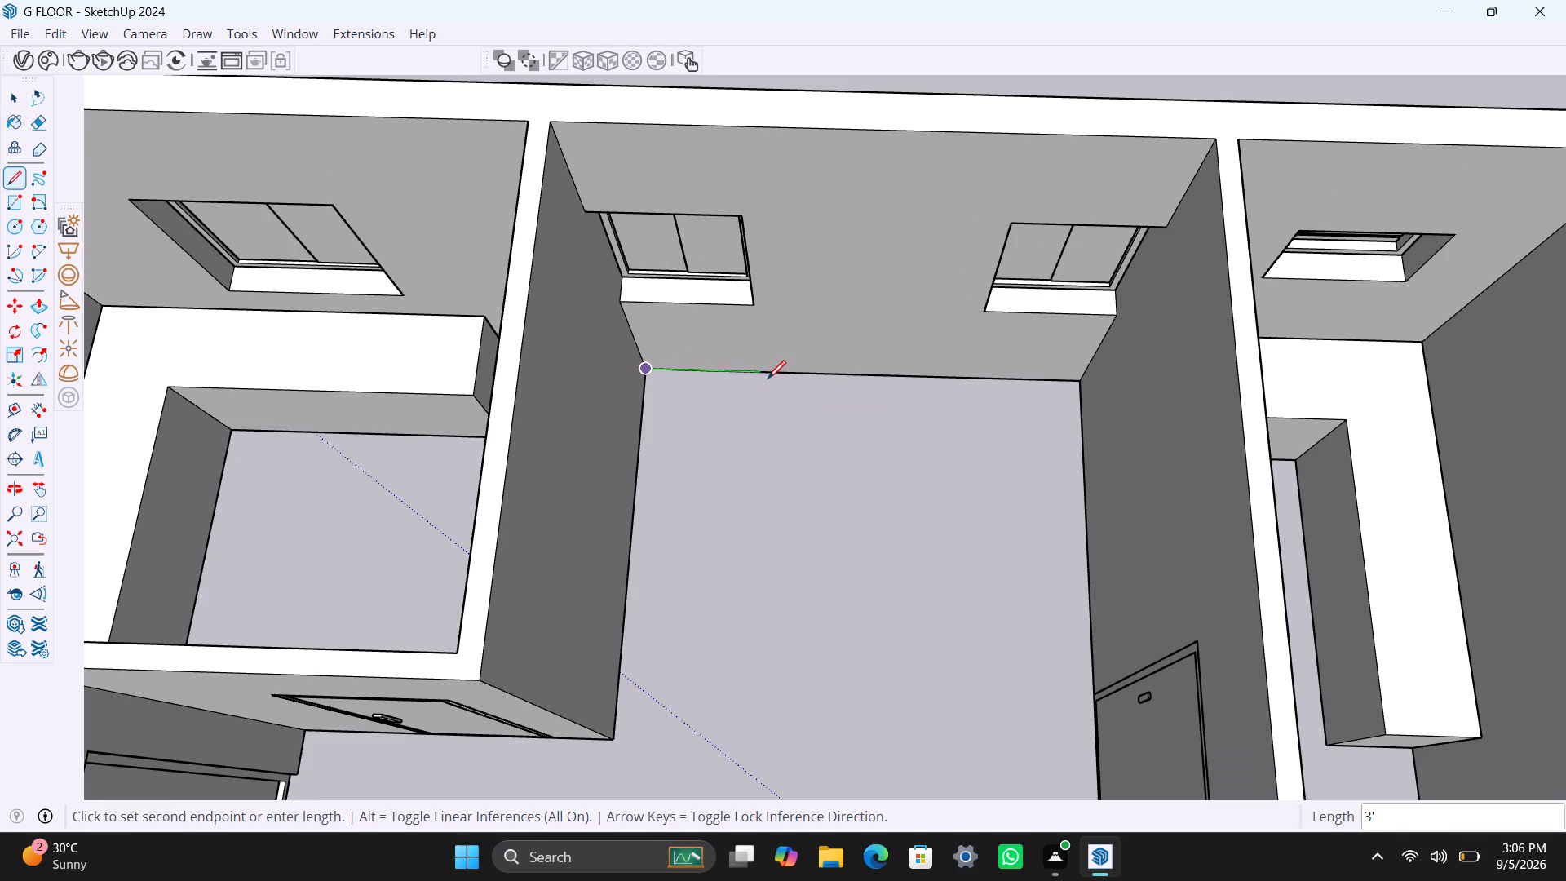
{"action": "type", "text": "3'"}
{"action": "key", "text": "Return"}
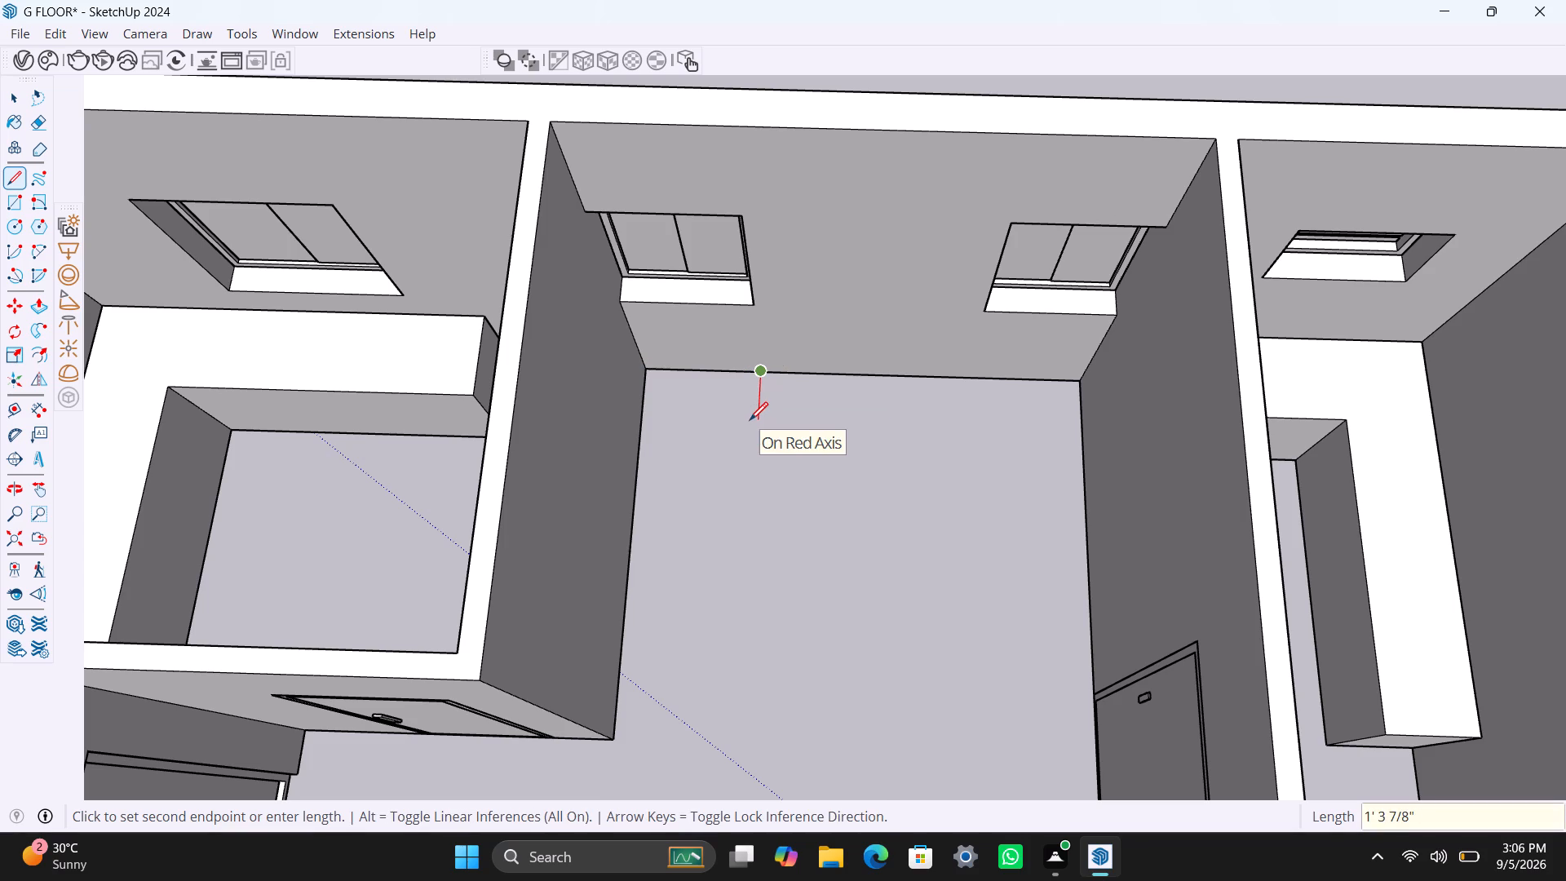
{"action": "type", "text": "1'"}
{"action": "key", "text": "Return"}
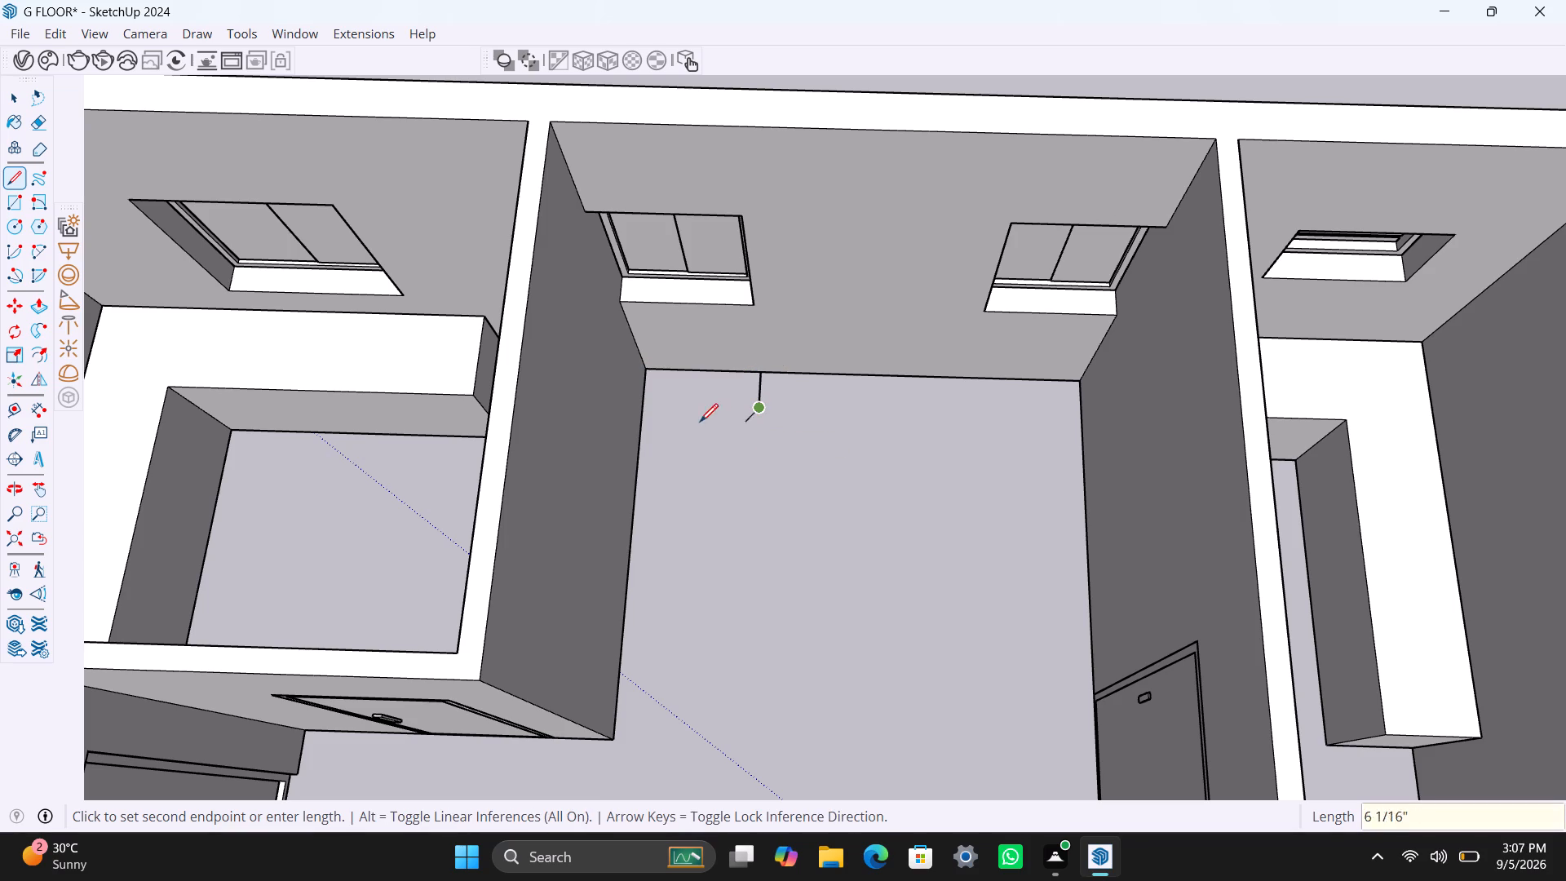
{"action": "key", "text": "3"}
{"action": "key", "text": "Return"}
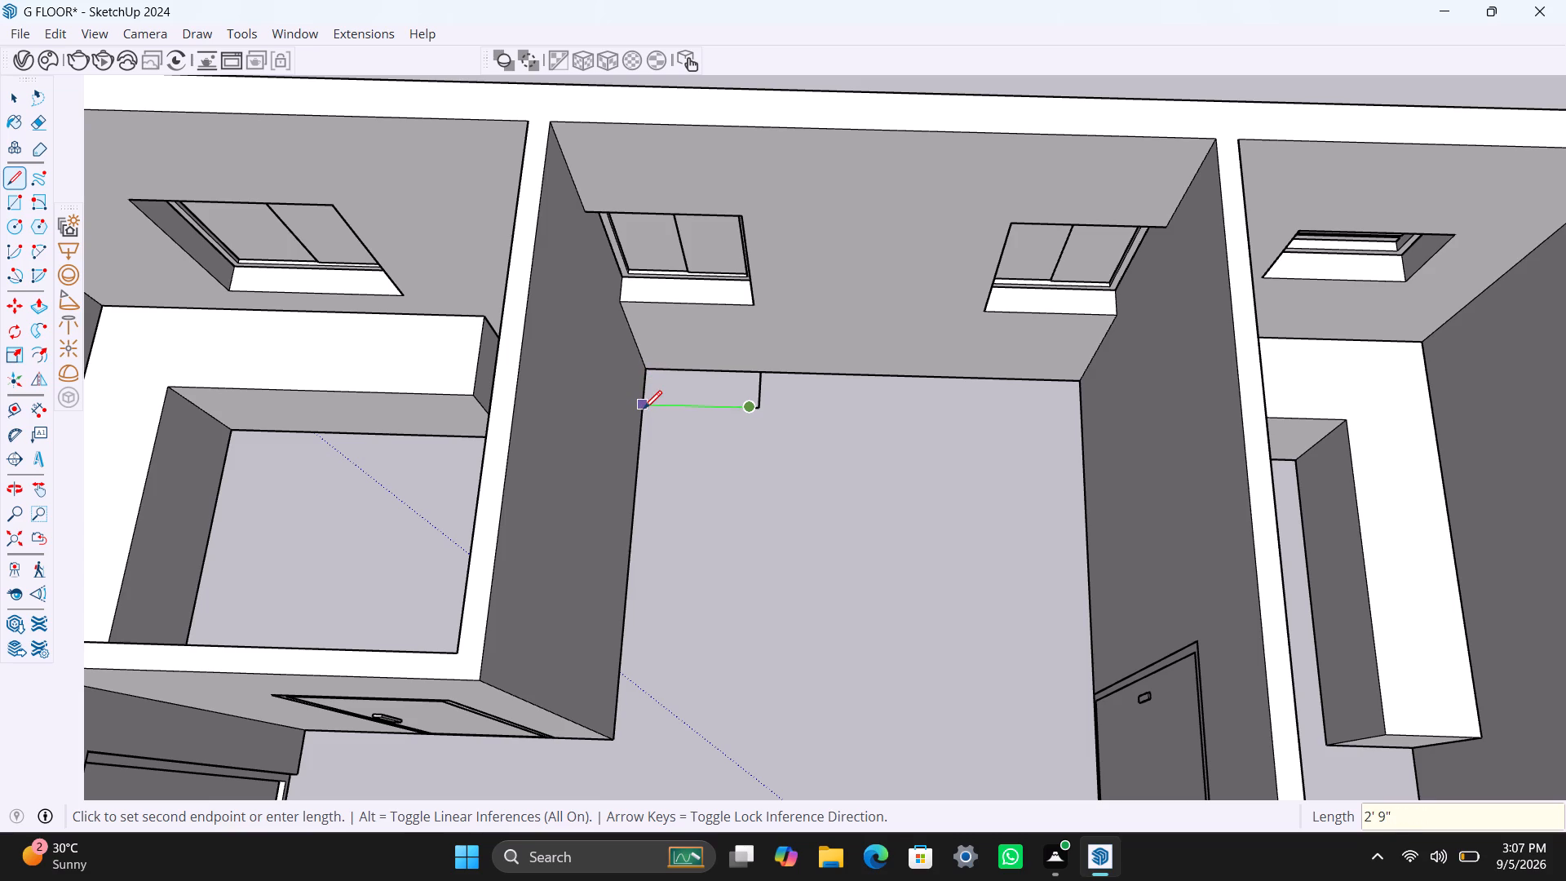
{"action": "left_click", "coordinate": [644, 409]}
{"action": "left_click", "coordinate": [648, 368]}
Make the rectangle on the hall floor, with its face and edges, into a group.
{"action": "key", "text": "space"}
{"action": "double_click", "coordinate": [678, 379]}
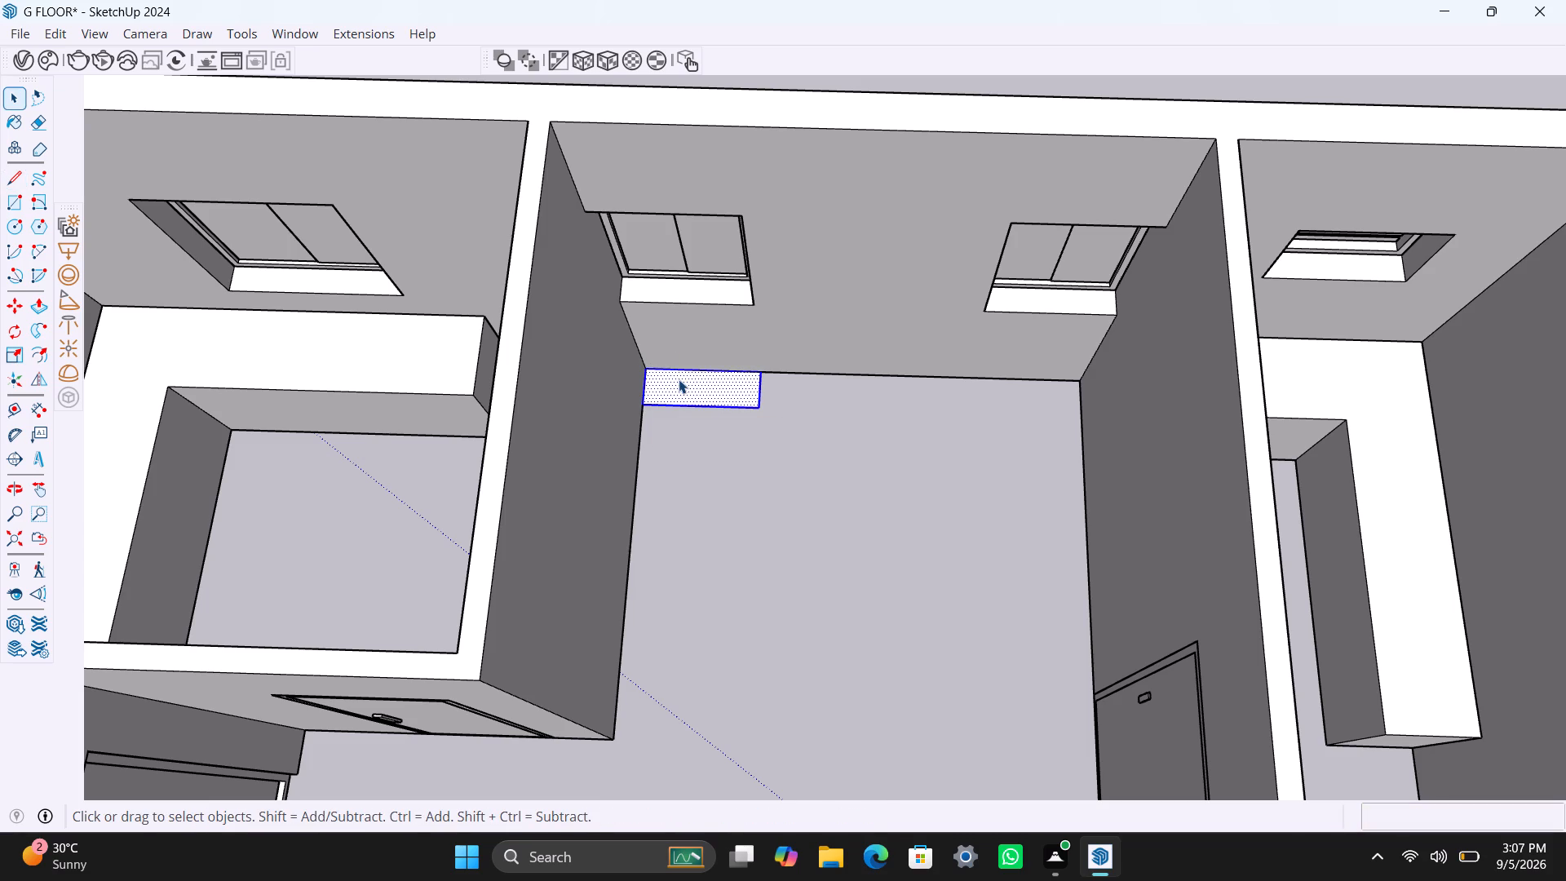
{"action": "right_click", "coordinate": [676, 380]}
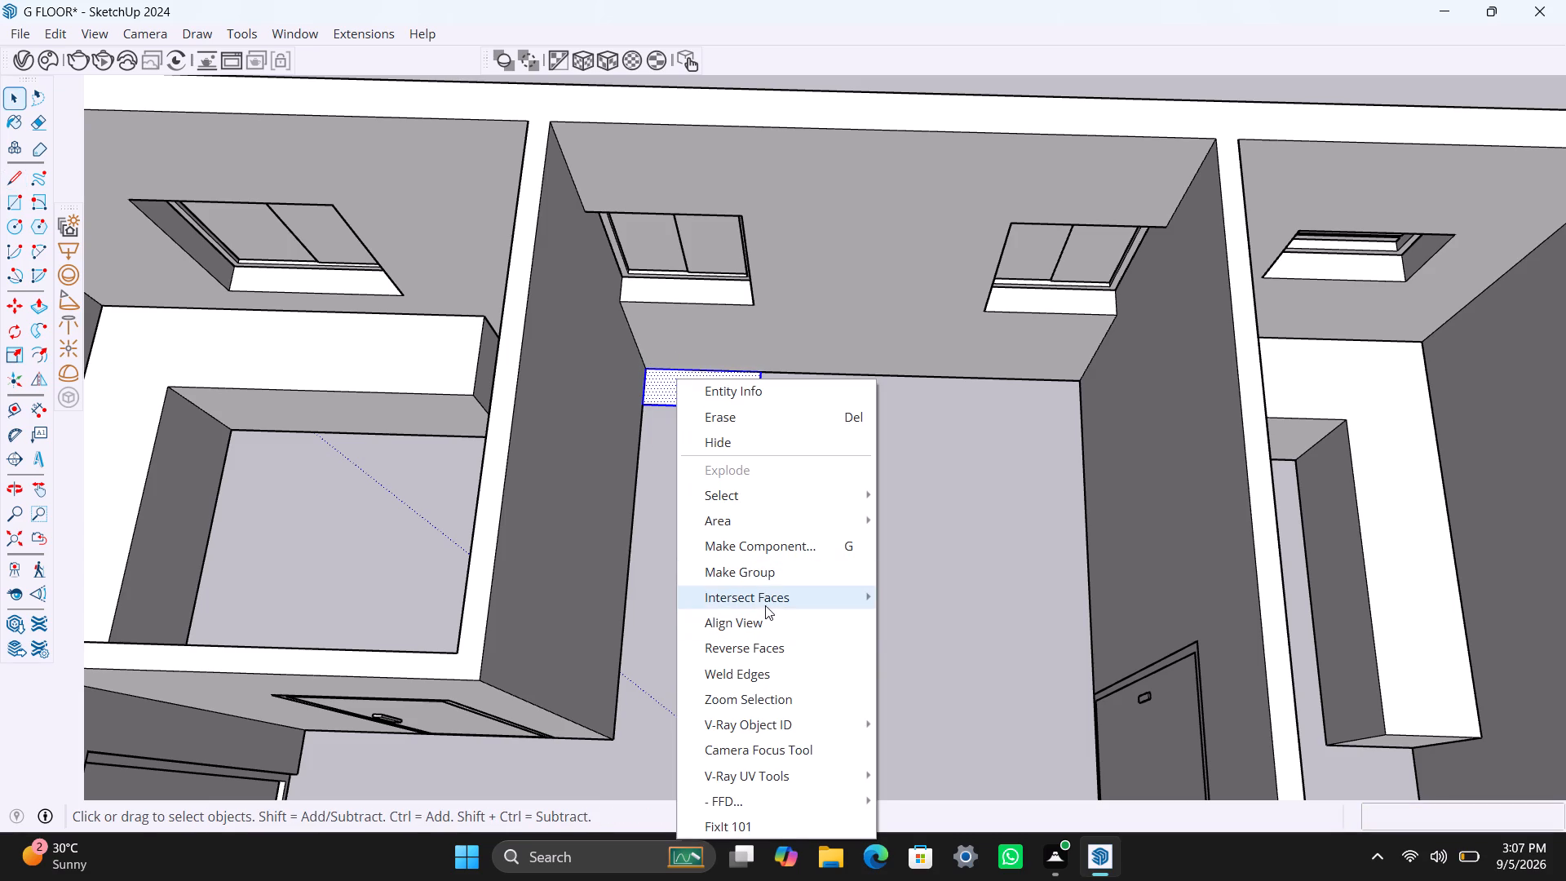
{"action": "left_click", "coordinate": [767, 566]}
Open the new group and extrude the rectangle's face upward by 1' into a block.
{"action": "triple_click", "coordinate": [701, 391]}
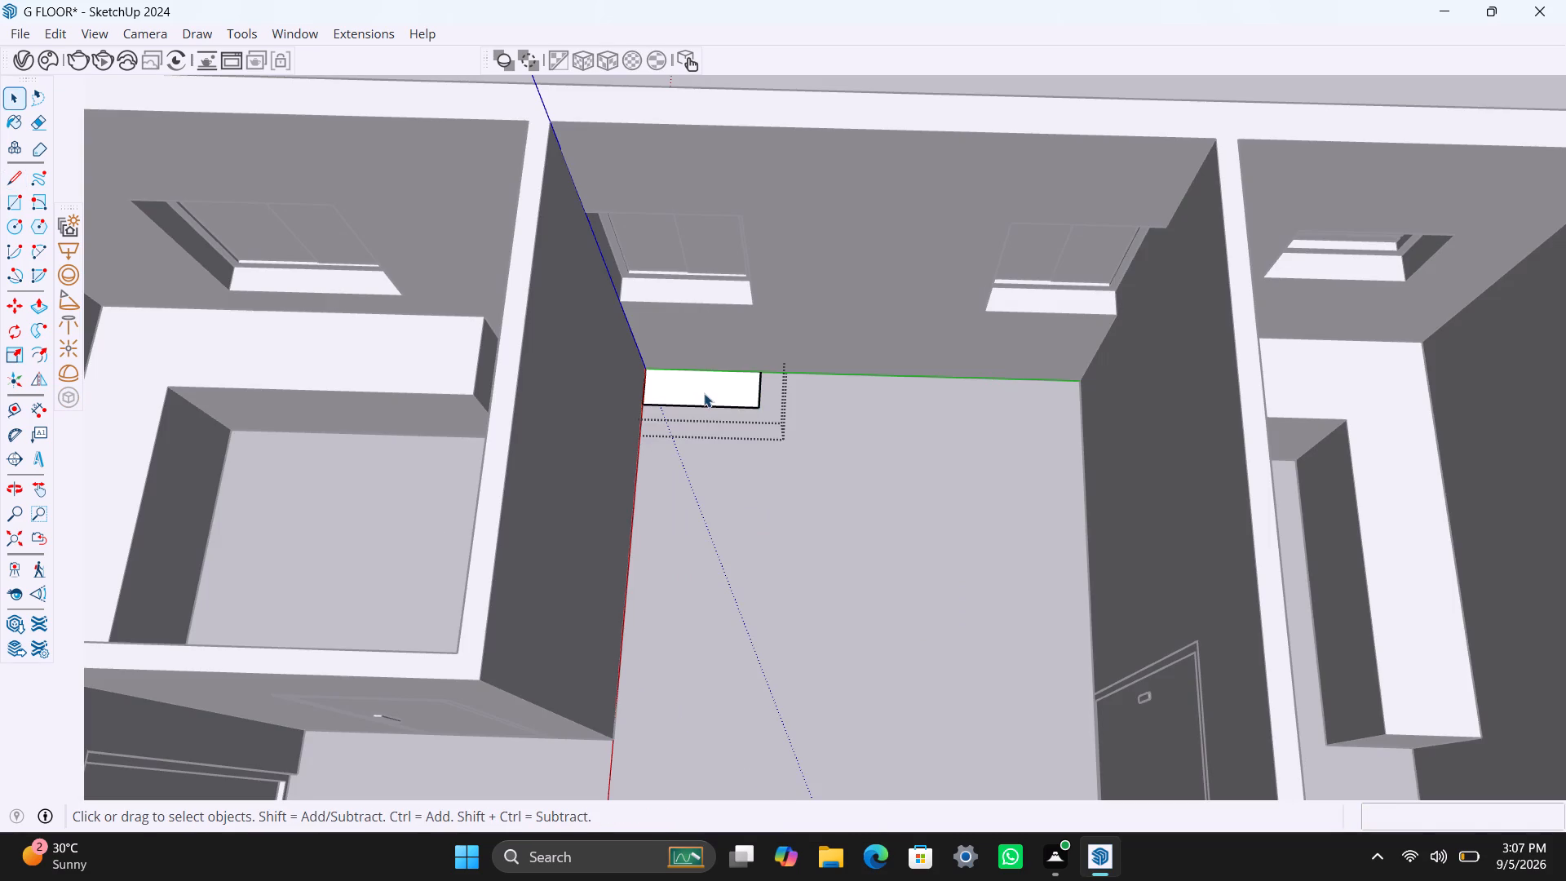
{"action": "key", "text": "p"}
{"action": "left_click", "coordinate": [704, 393]}
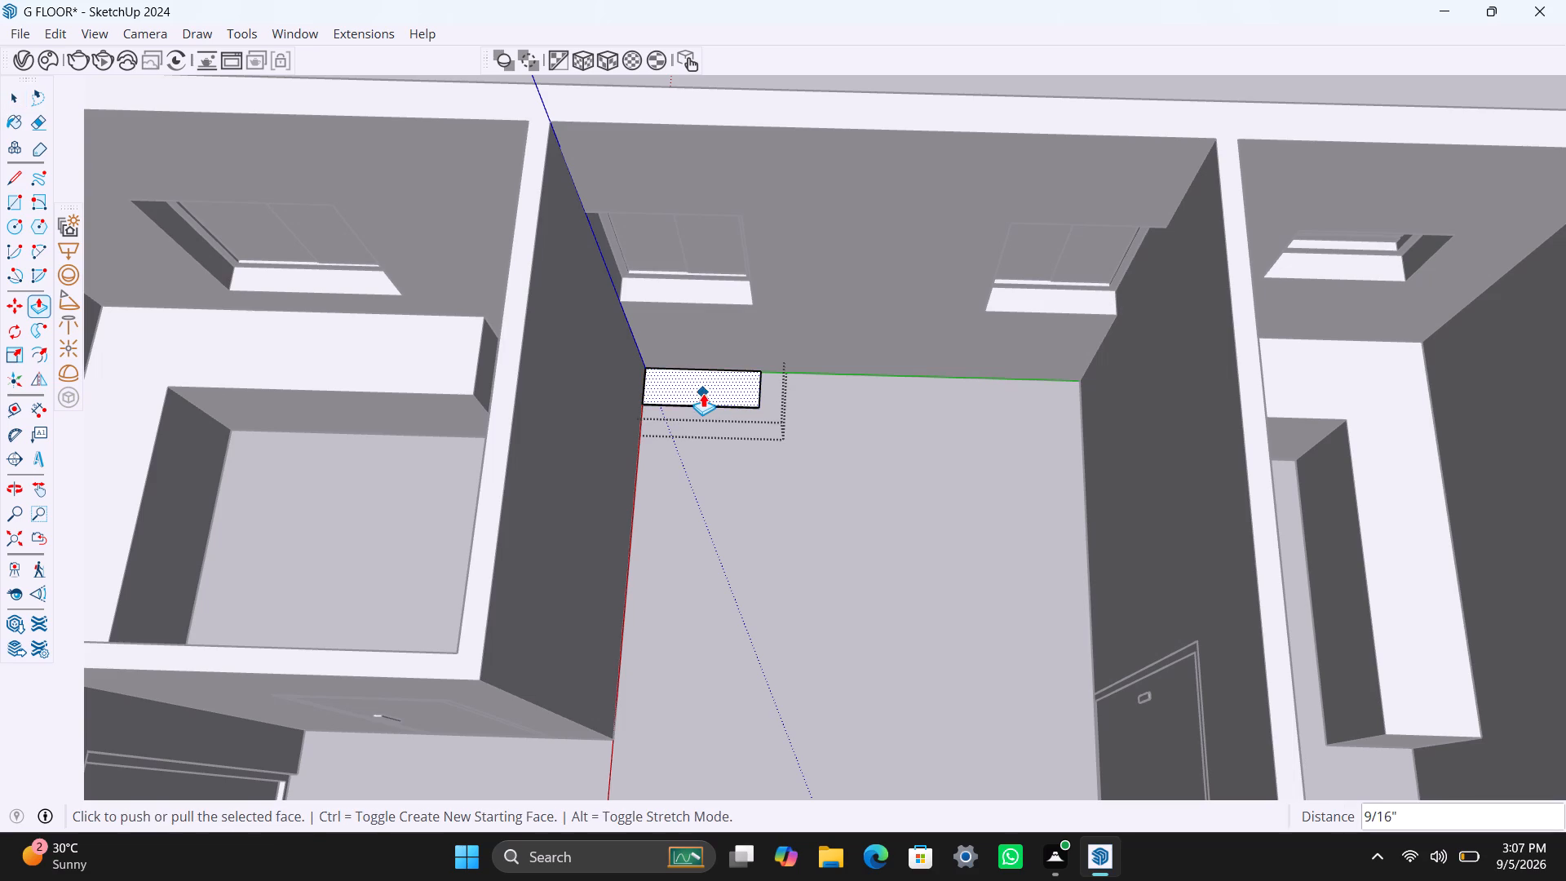
{"action": "left_click", "coordinate": [702, 389]}
{"action": "key", "text": "space"}
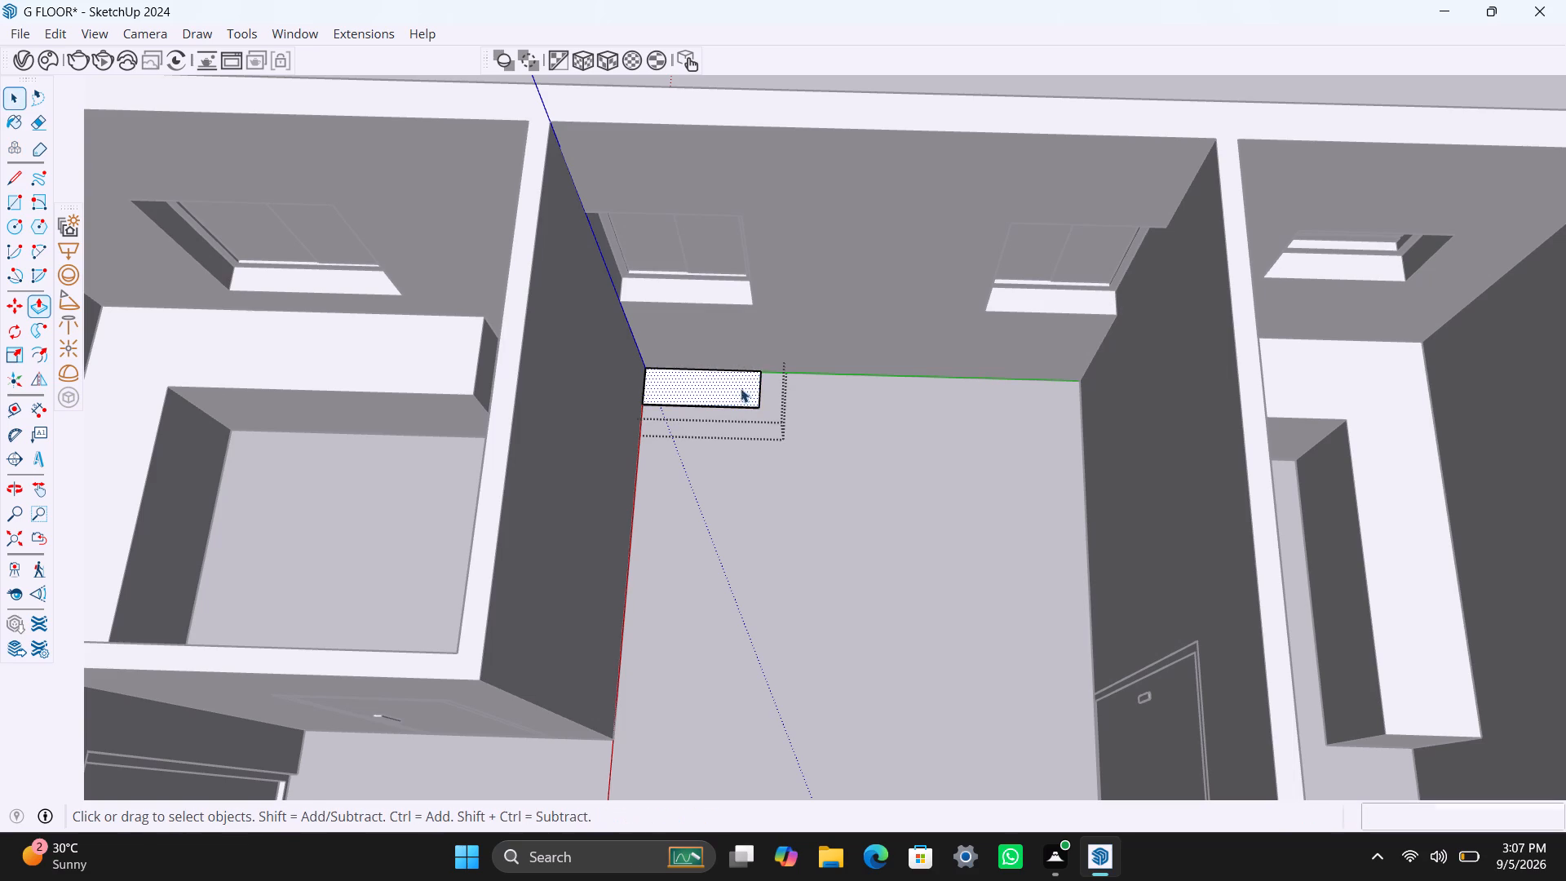
{"action": "left_click", "coordinate": [726, 396]}
{"action": "key", "text": "p"}
{"action": "left_click", "coordinate": [726, 395]}
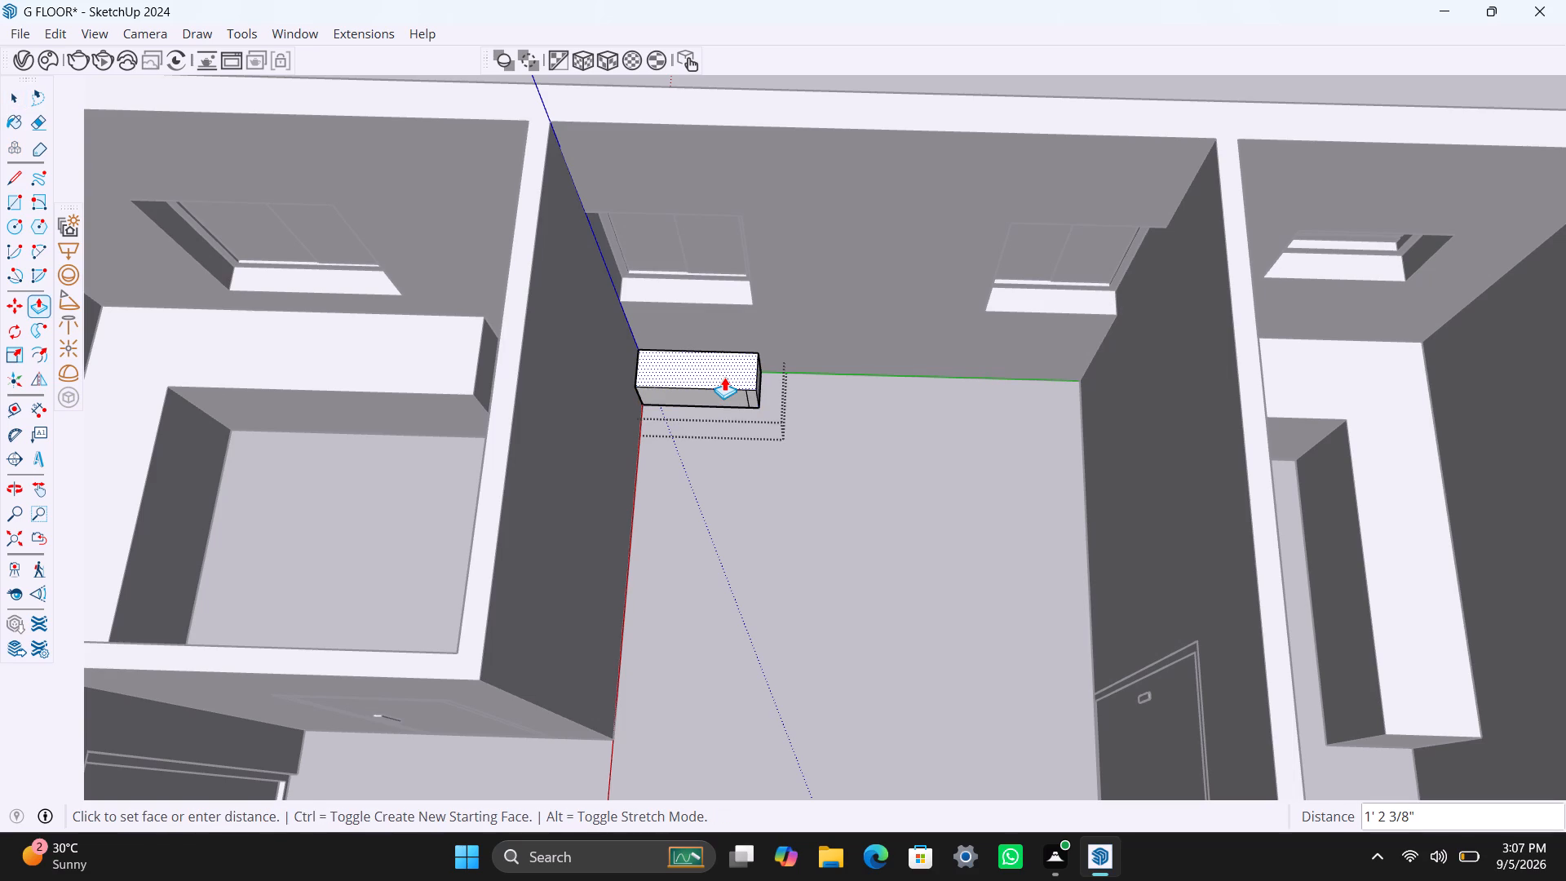
{"action": "key", "text": "1"}
{"action": "key", "text": "apostrophe"}
{"action": "key", "text": "Return"}
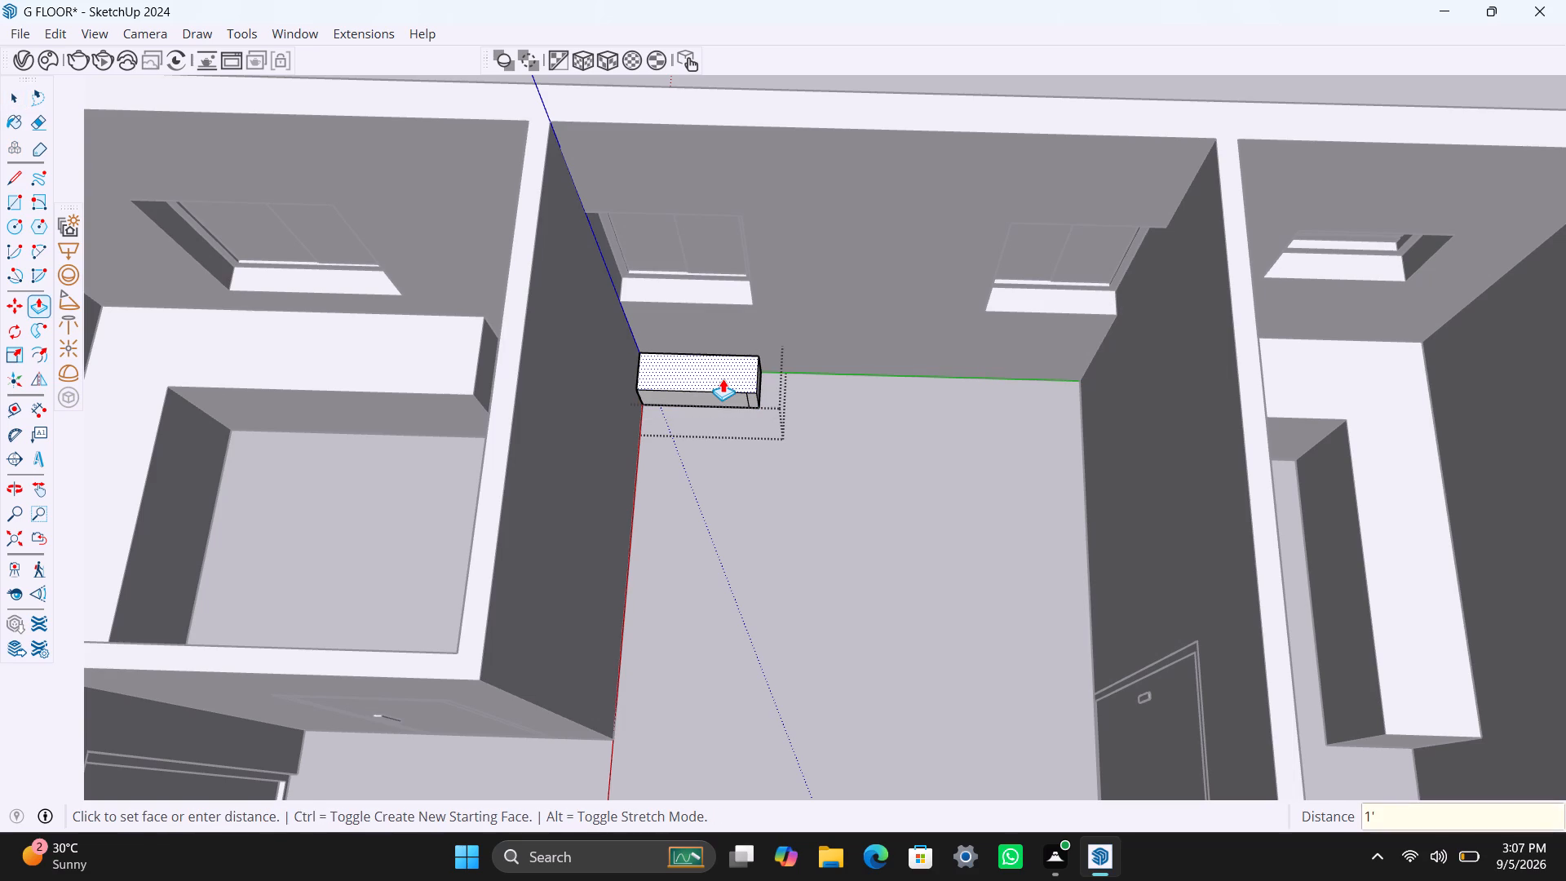
{"action": "key", "text": "space"}
Delete the stray edge near the end of the block's front face and close the group.
{"action": "scroll", "coordinate": [741, 414], "scroll_direction": "up", "scroll_amount": 12}
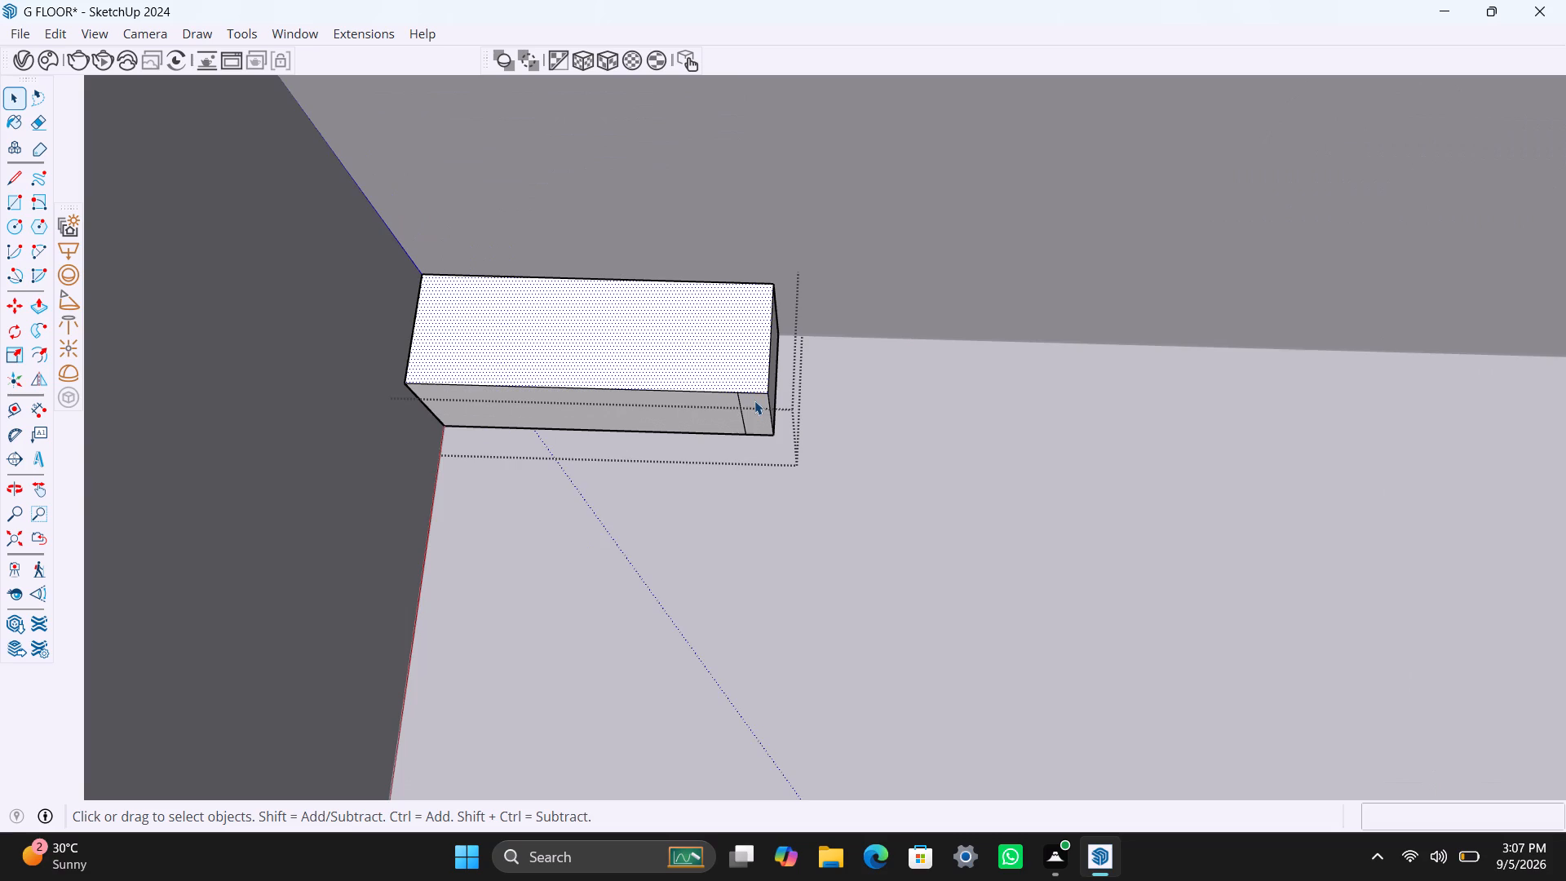
{"action": "scroll", "coordinate": [754, 401], "scroll_direction": "up", "scroll_amount": 3}
{"action": "left_click", "coordinate": [742, 425]}
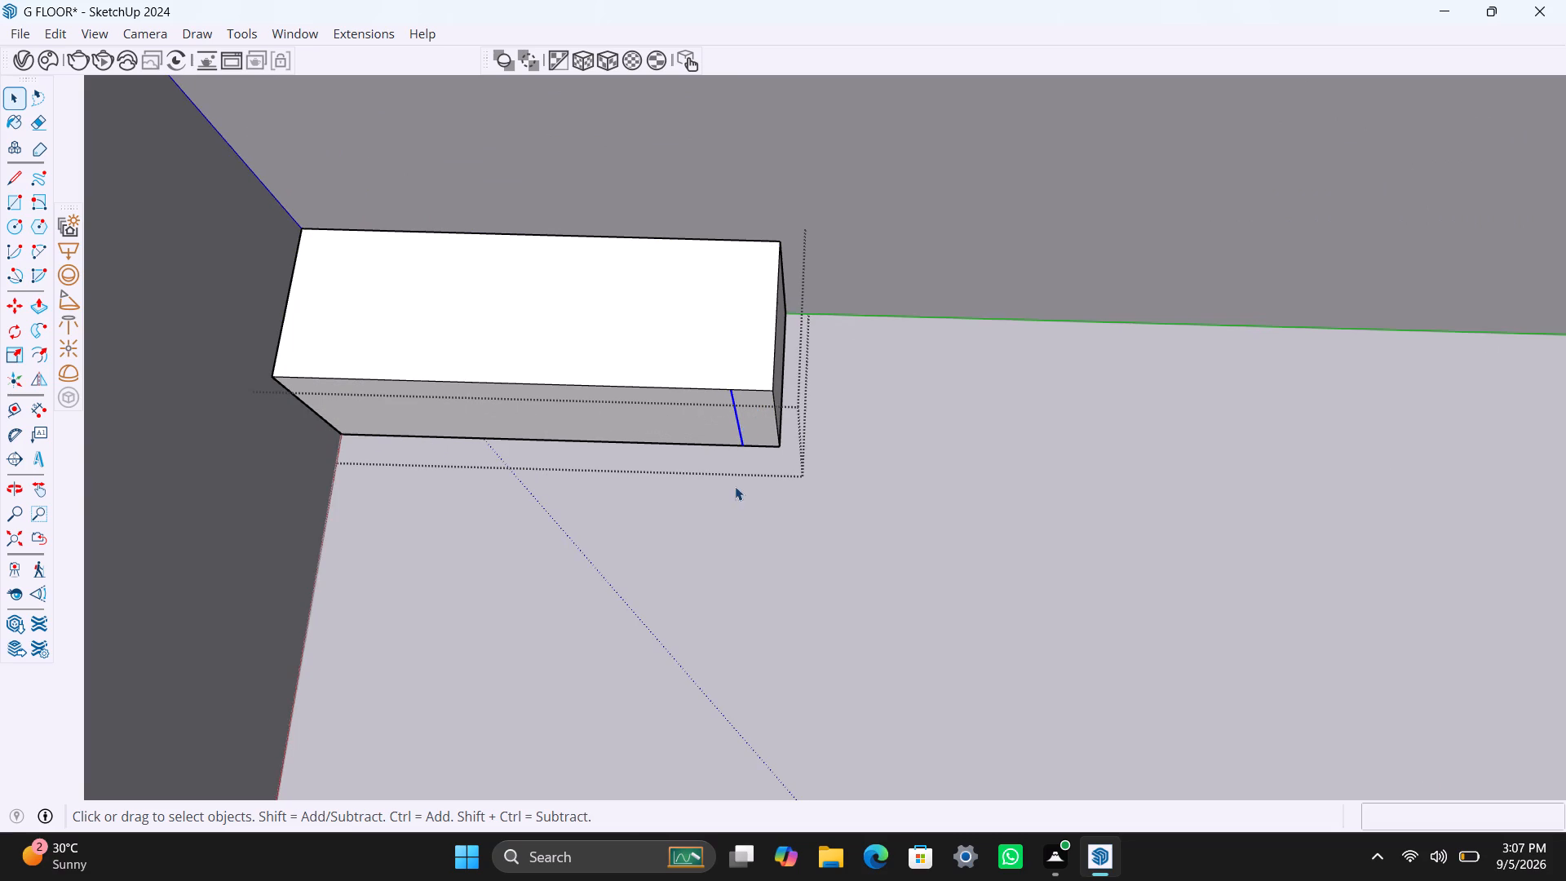
{"action": "key", "text": "Delete"}
{"action": "left_click", "coordinate": [891, 483]}
Move the block about 7' along the partition, away from the two-window wall.
{"action": "left_click", "coordinate": [664, 374]}
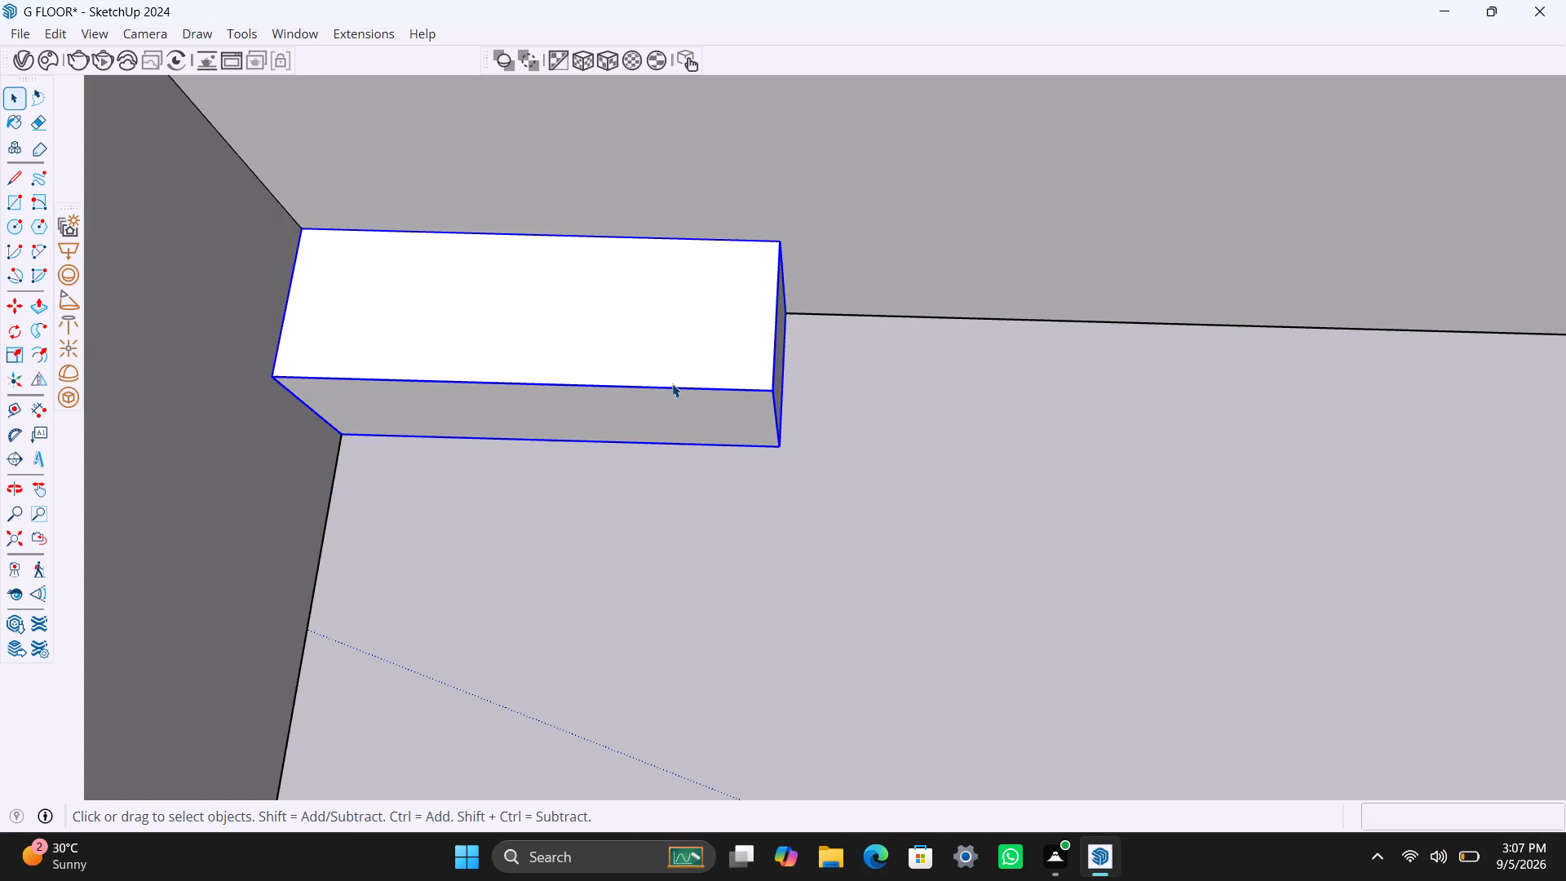
{"action": "key", "text": "m"}
{"action": "left_click", "coordinate": [783, 238]}
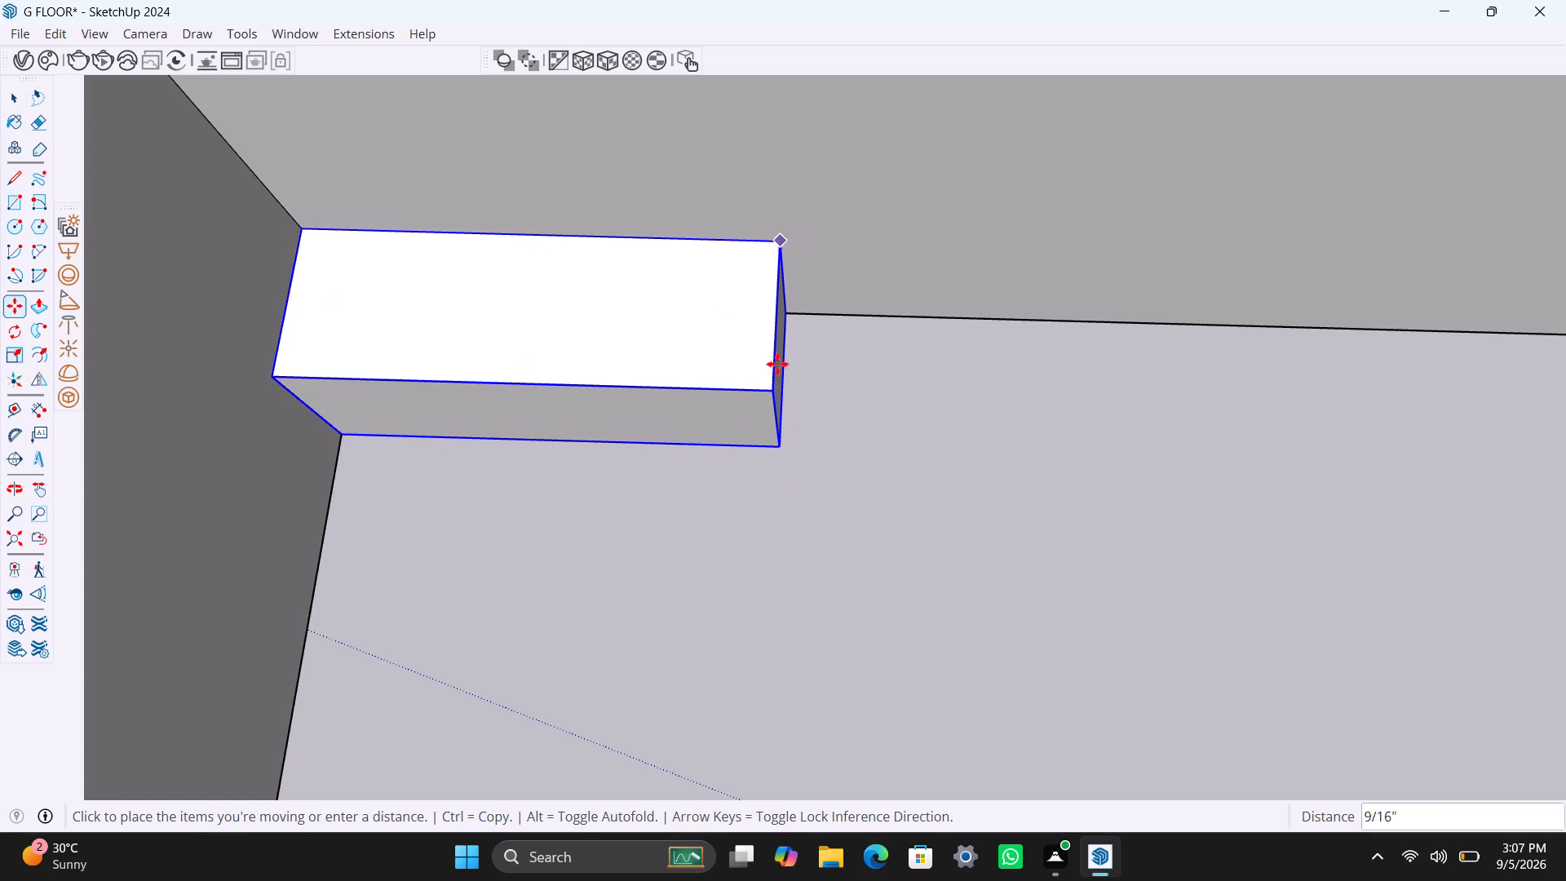
{"action": "scroll", "coordinate": [758, 564], "scroll_direction": "down", "scroll_amount": 18}
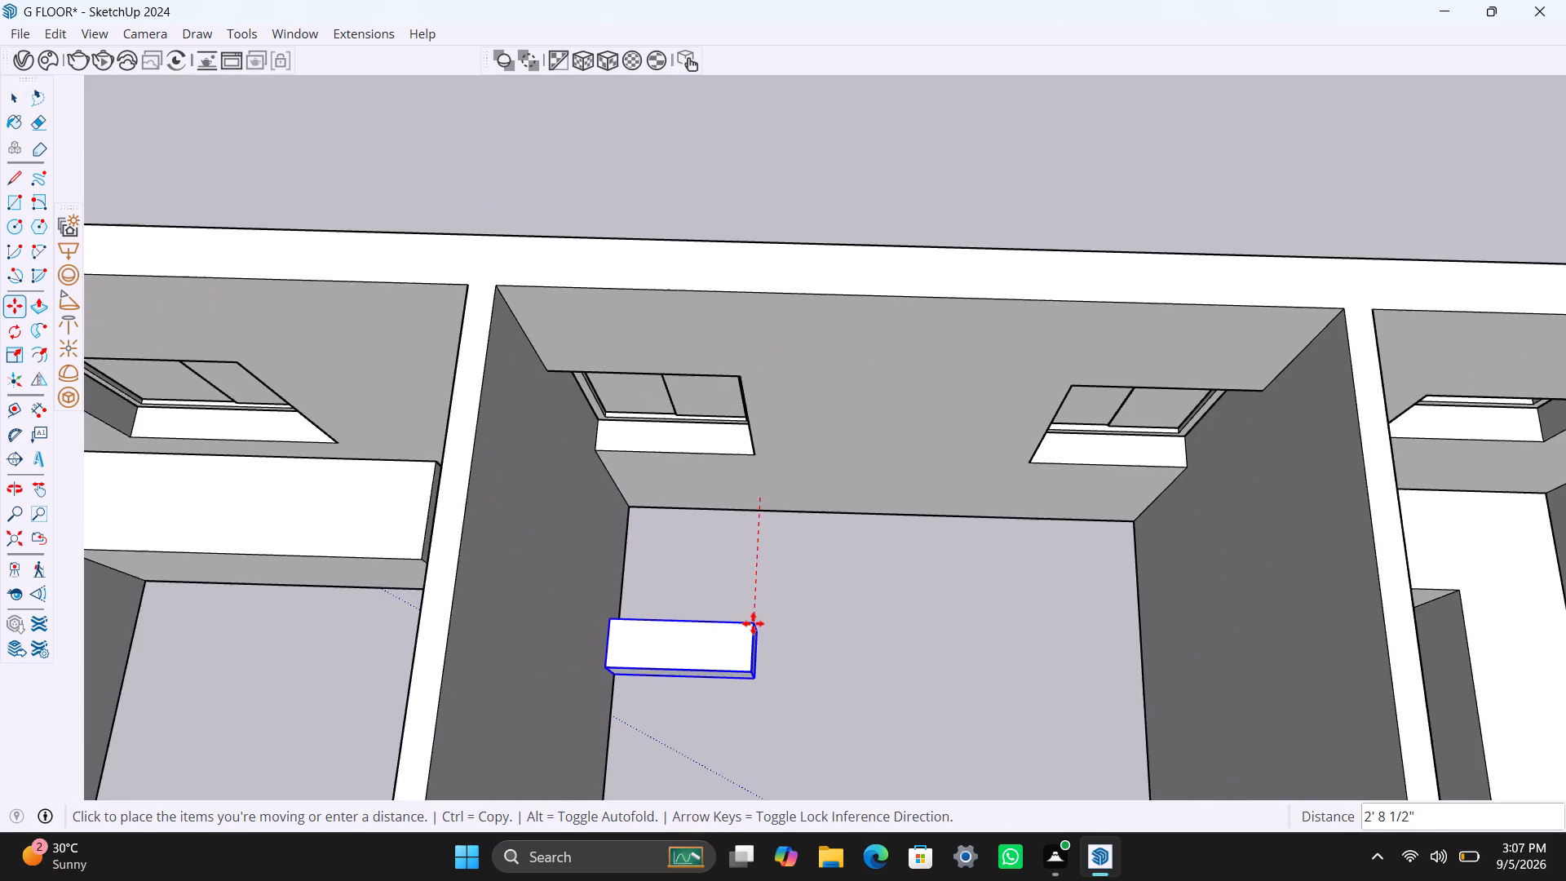
{"action": "middle_click_drag", "start_coordinate": [753, 623], "coordinate": [768, 398], "text": "shift"}
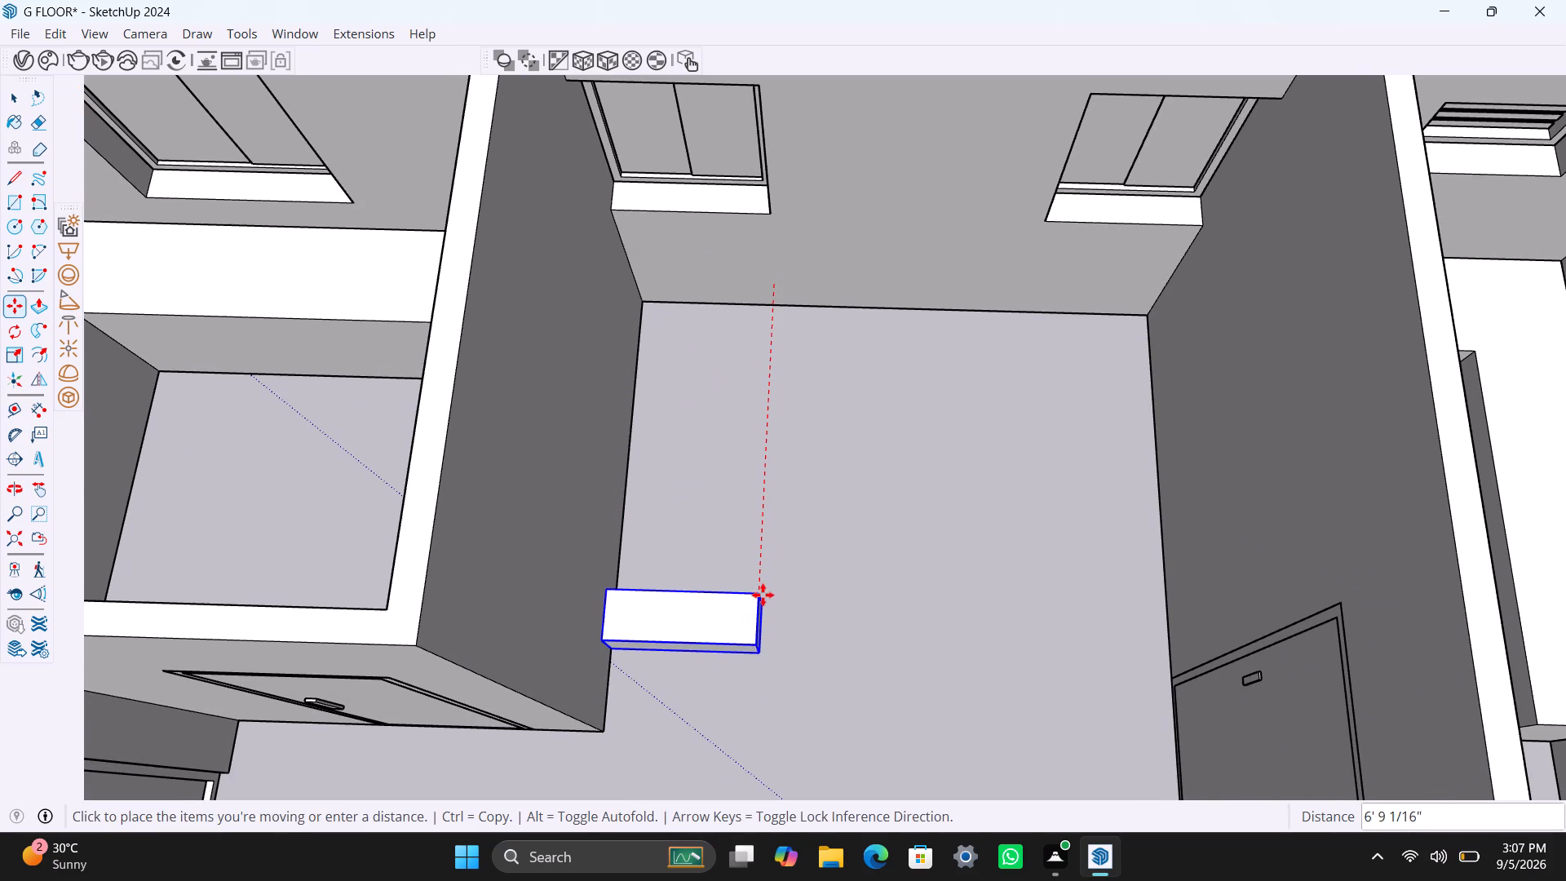
{"action": "left_click", "coordinate": [761, 607]}
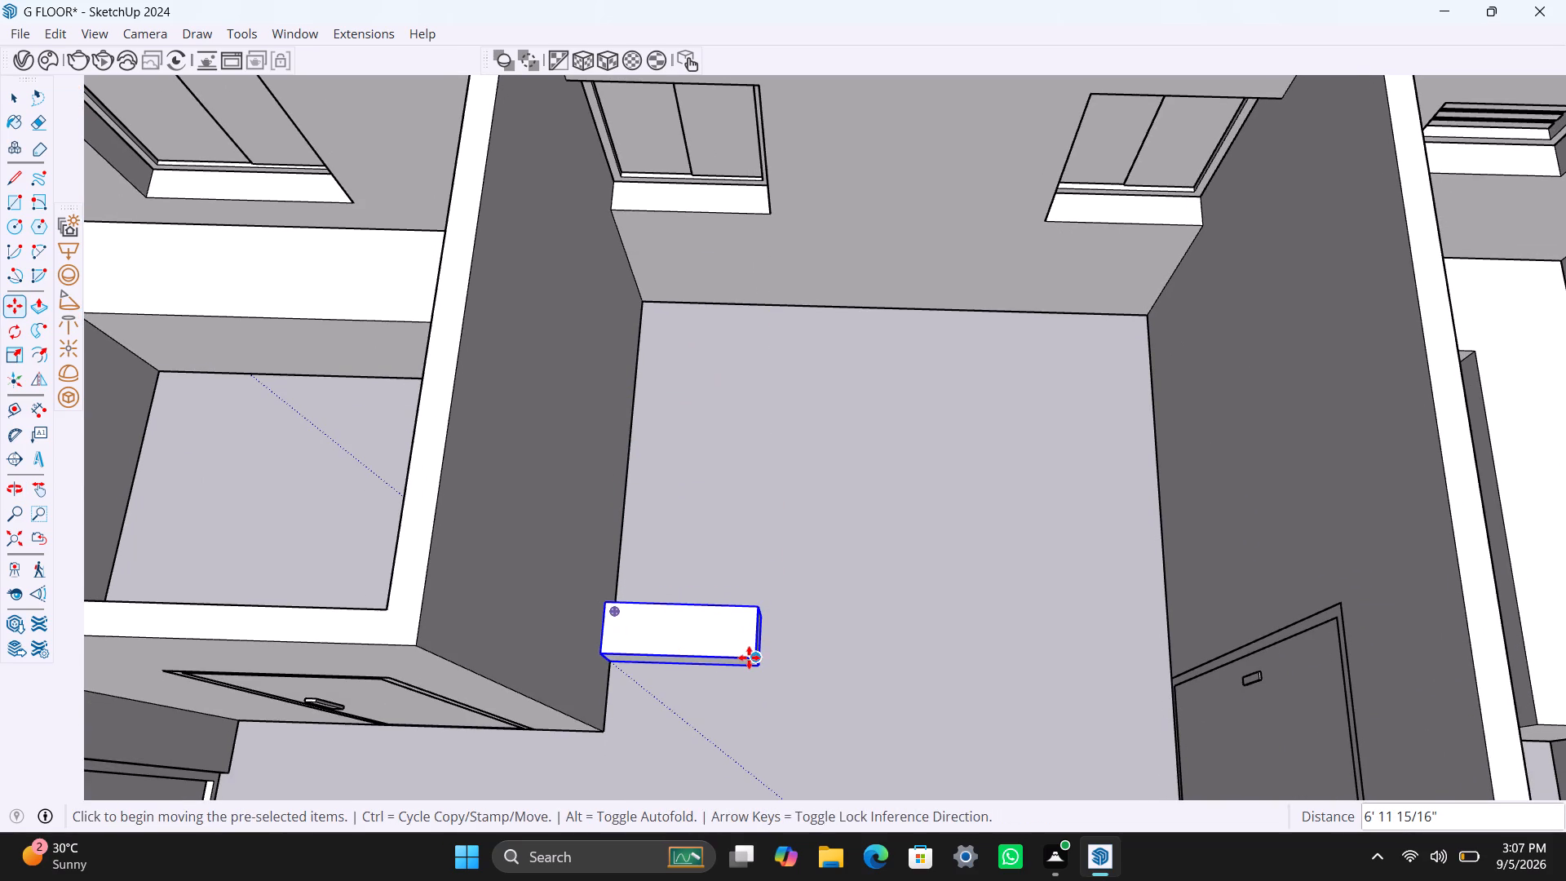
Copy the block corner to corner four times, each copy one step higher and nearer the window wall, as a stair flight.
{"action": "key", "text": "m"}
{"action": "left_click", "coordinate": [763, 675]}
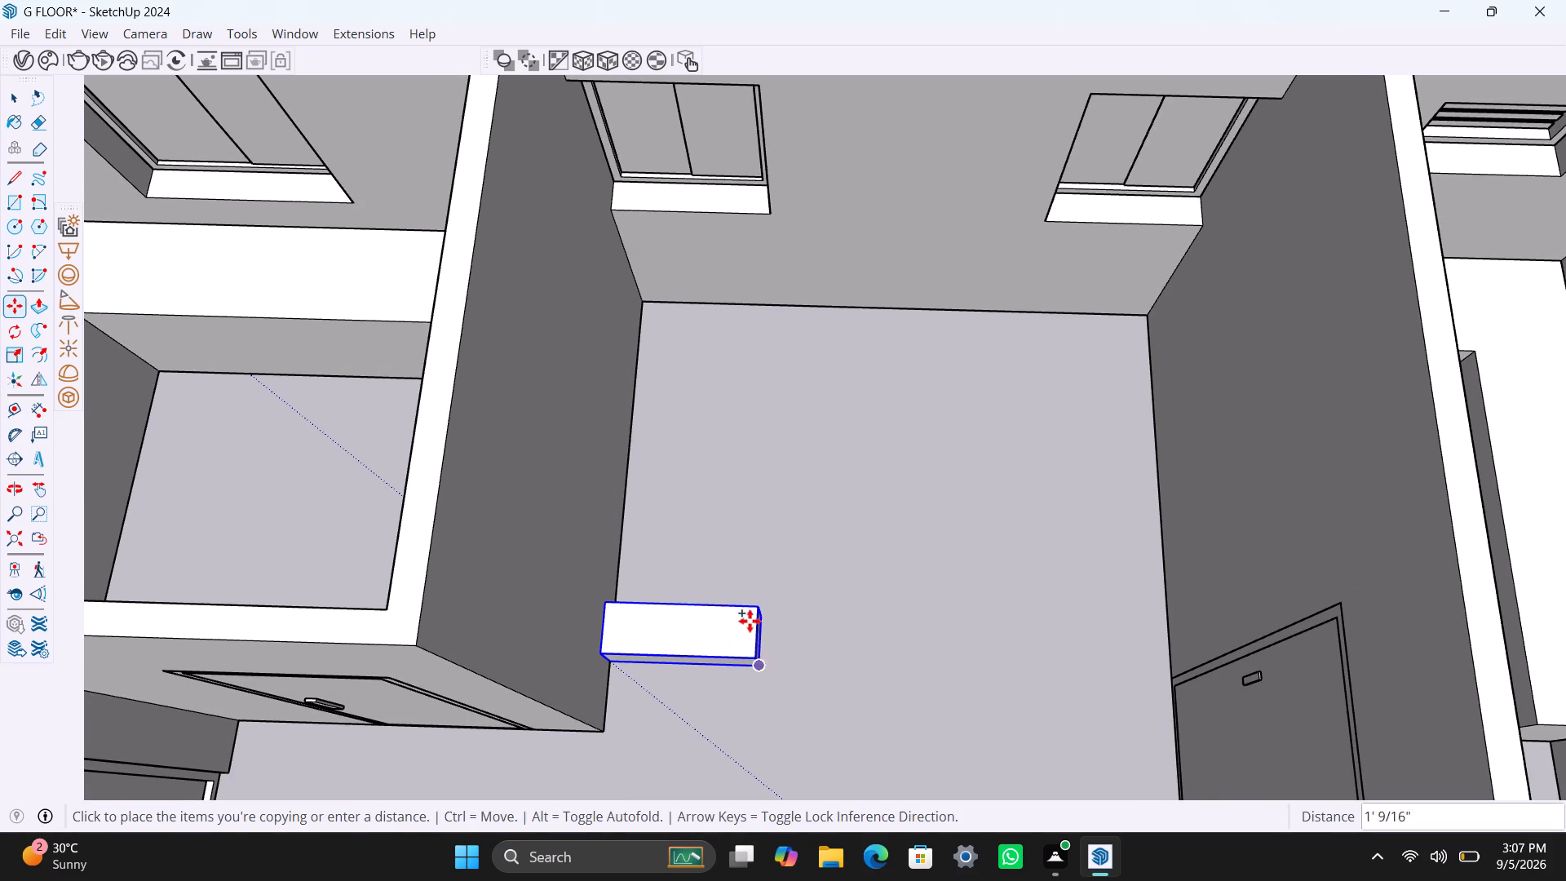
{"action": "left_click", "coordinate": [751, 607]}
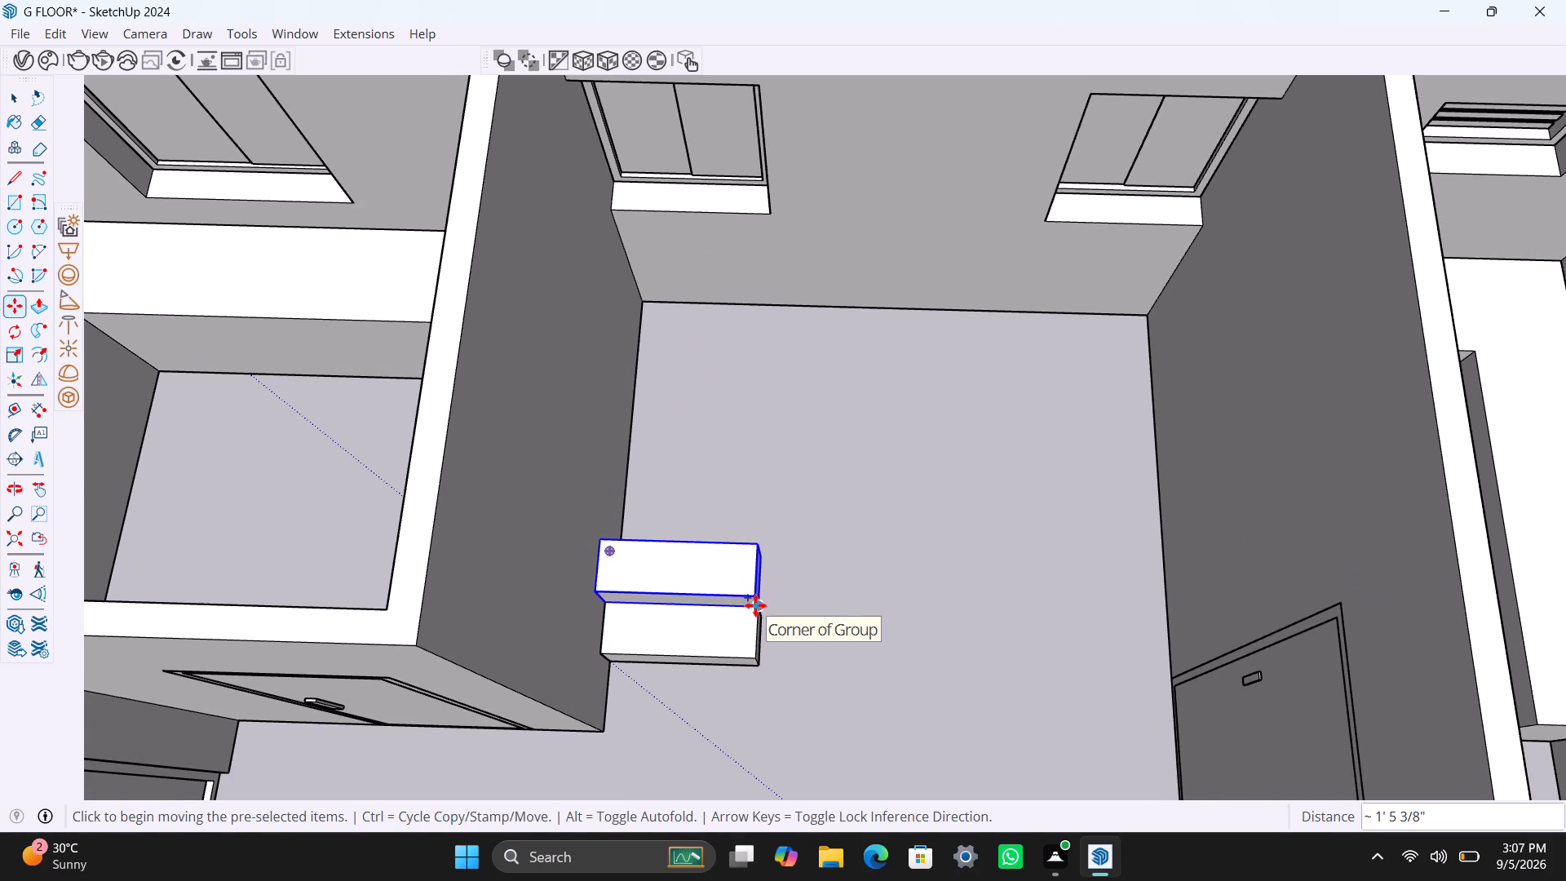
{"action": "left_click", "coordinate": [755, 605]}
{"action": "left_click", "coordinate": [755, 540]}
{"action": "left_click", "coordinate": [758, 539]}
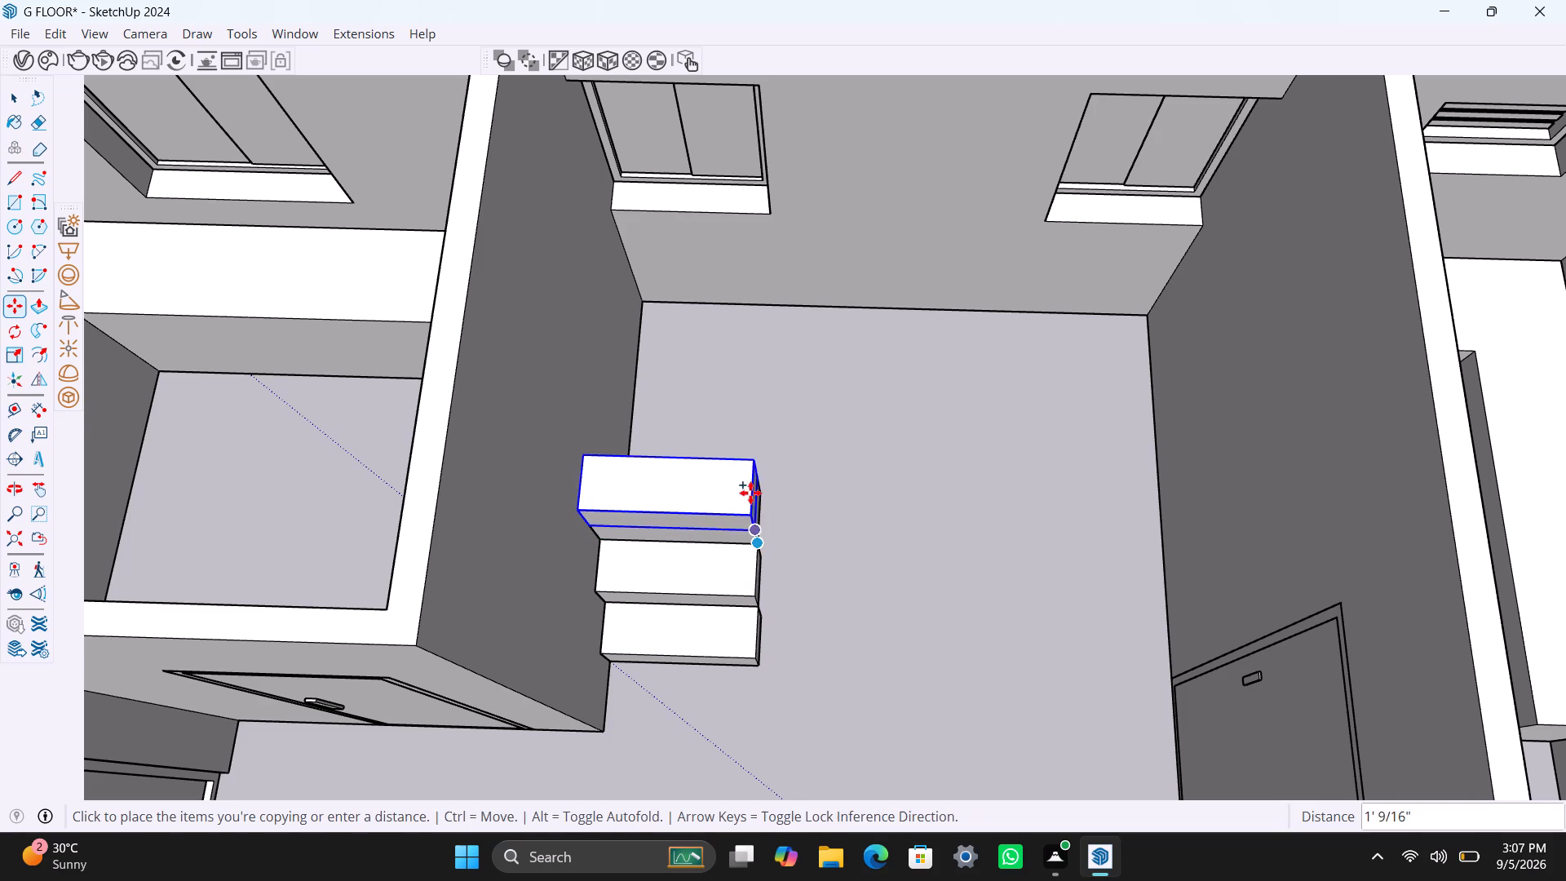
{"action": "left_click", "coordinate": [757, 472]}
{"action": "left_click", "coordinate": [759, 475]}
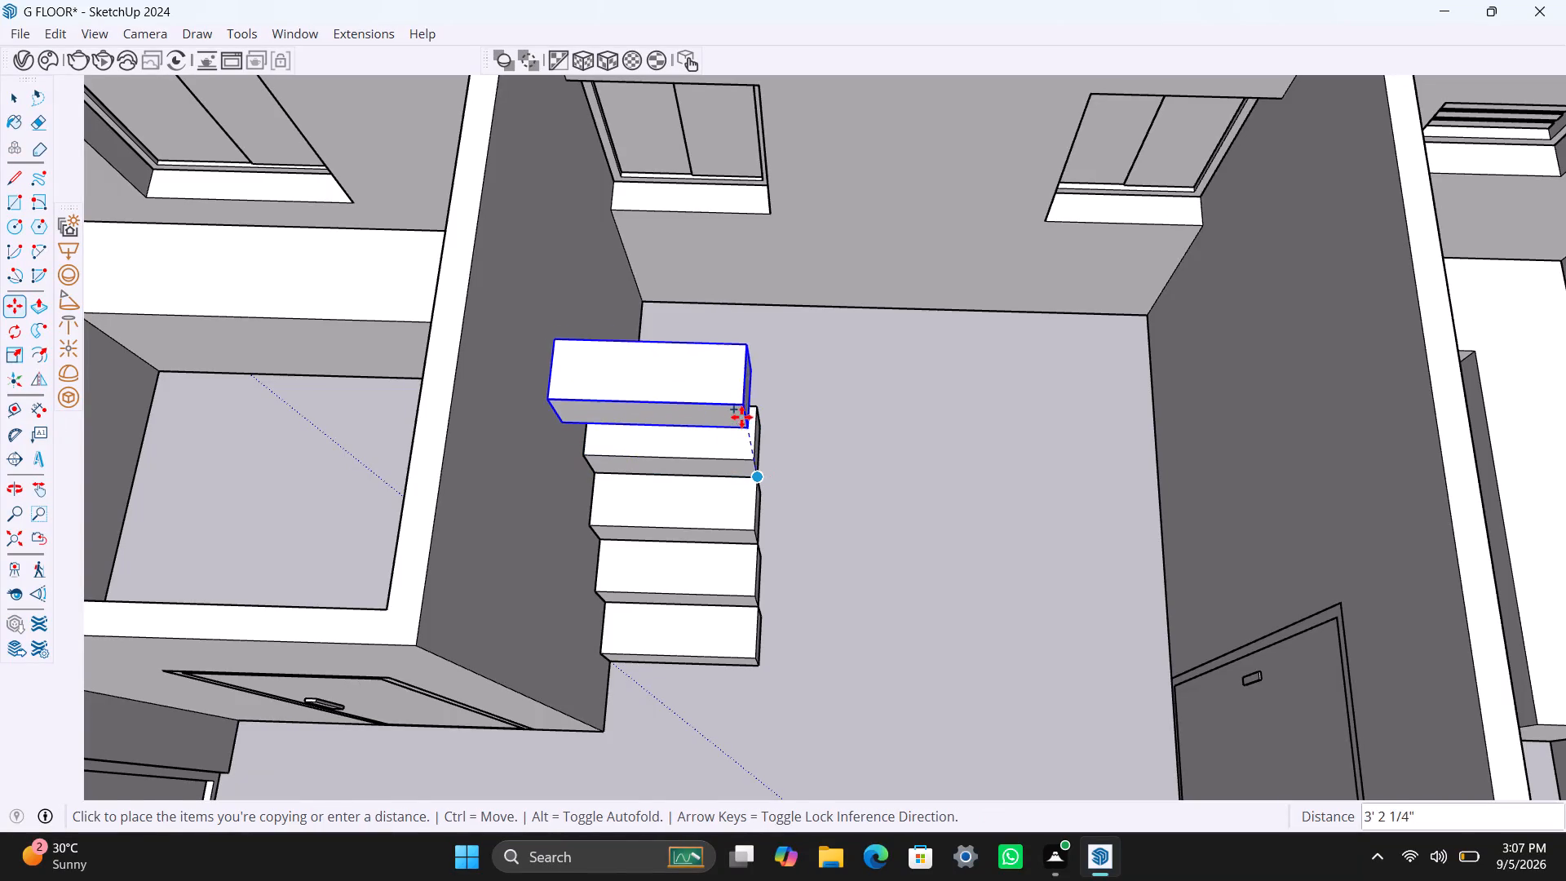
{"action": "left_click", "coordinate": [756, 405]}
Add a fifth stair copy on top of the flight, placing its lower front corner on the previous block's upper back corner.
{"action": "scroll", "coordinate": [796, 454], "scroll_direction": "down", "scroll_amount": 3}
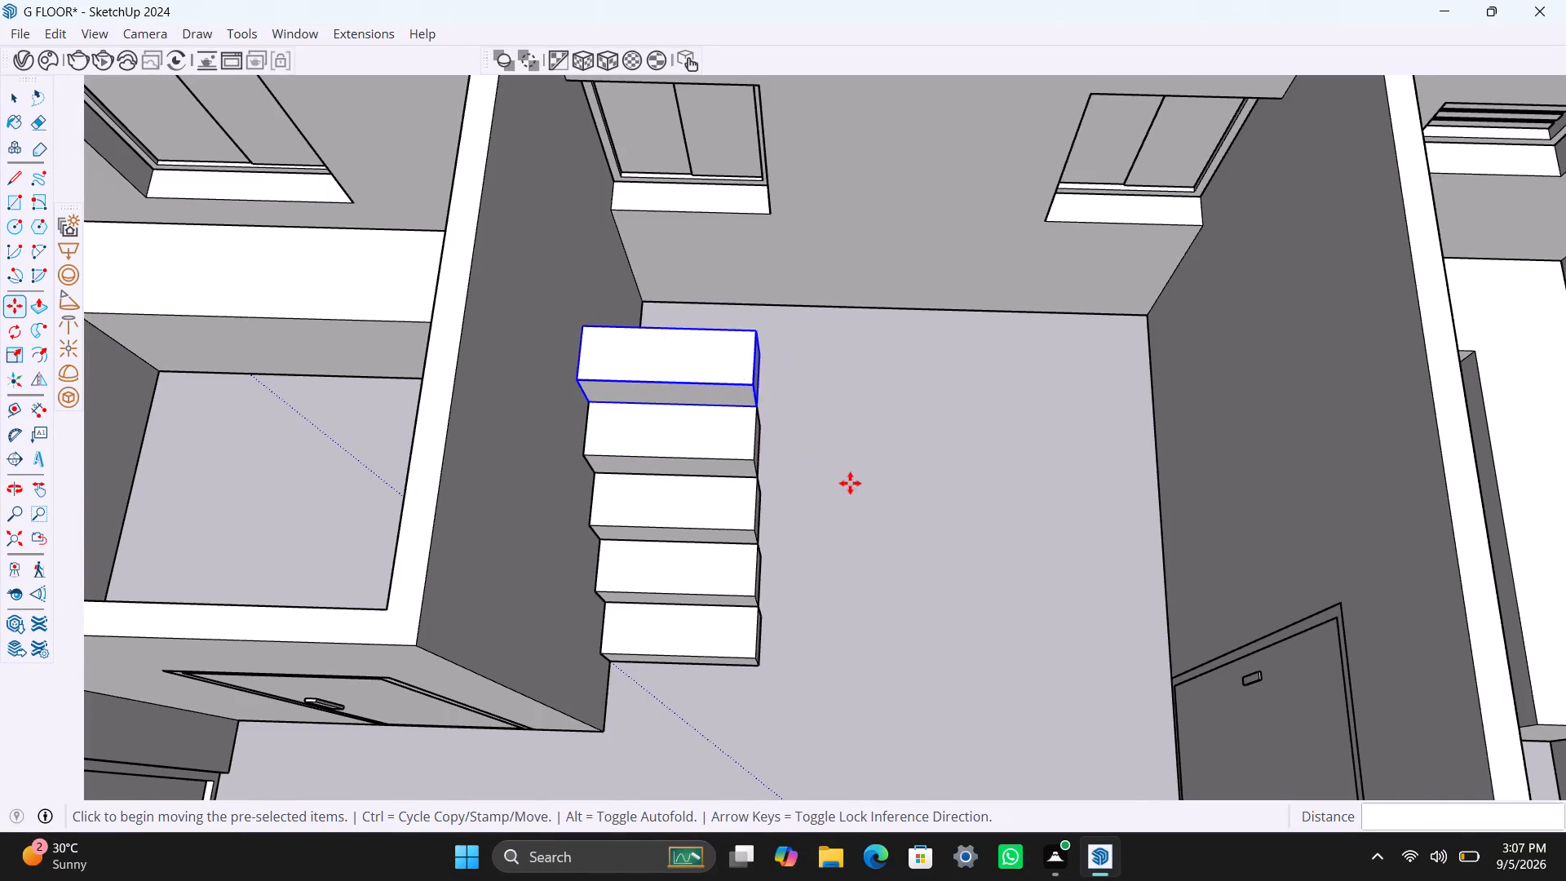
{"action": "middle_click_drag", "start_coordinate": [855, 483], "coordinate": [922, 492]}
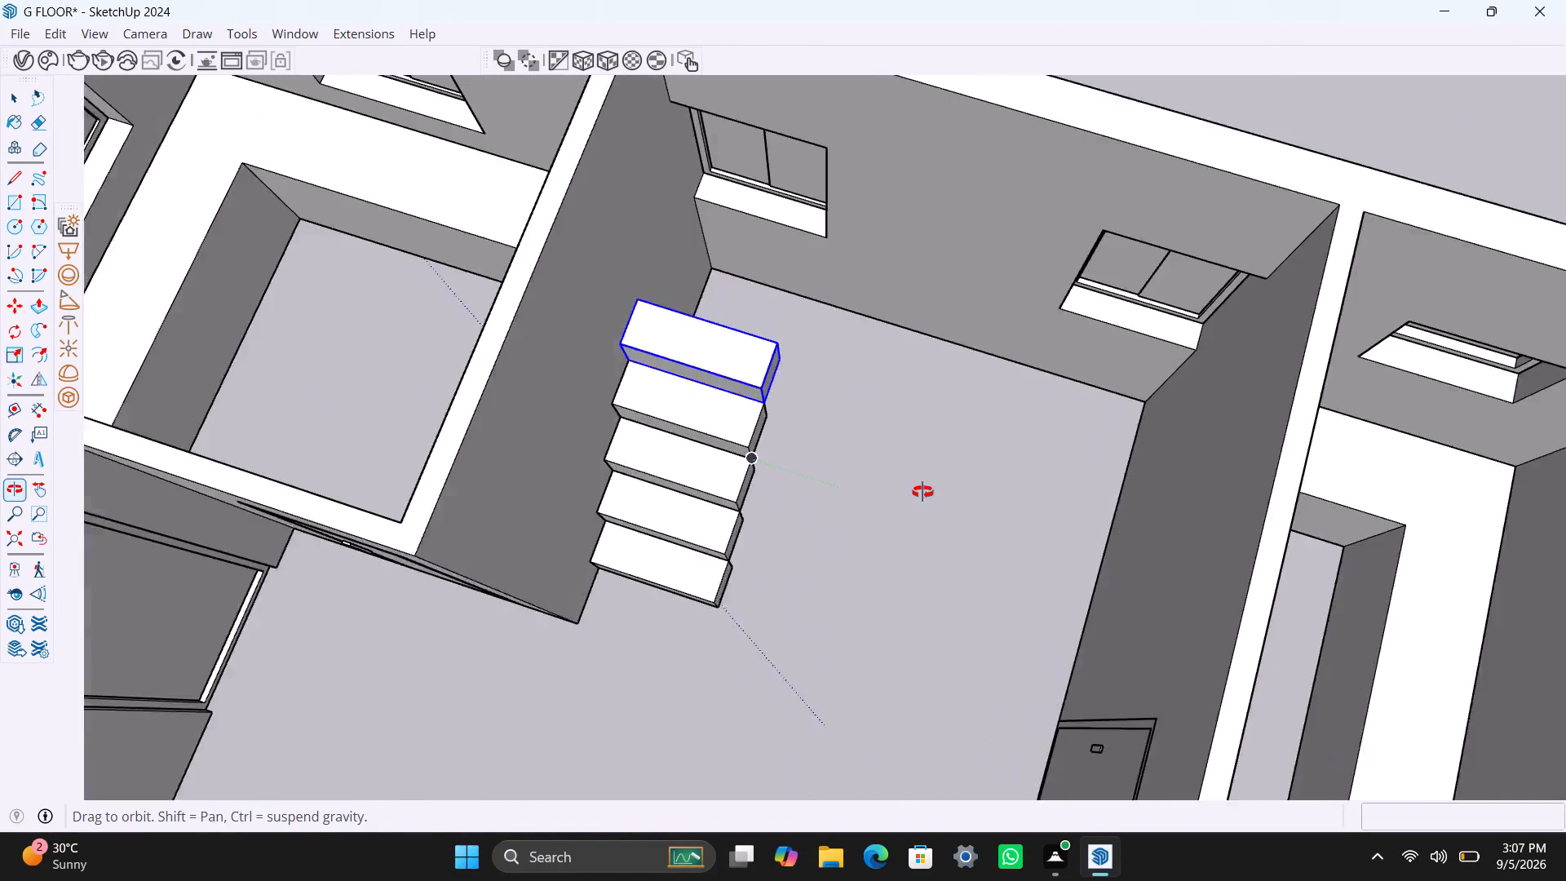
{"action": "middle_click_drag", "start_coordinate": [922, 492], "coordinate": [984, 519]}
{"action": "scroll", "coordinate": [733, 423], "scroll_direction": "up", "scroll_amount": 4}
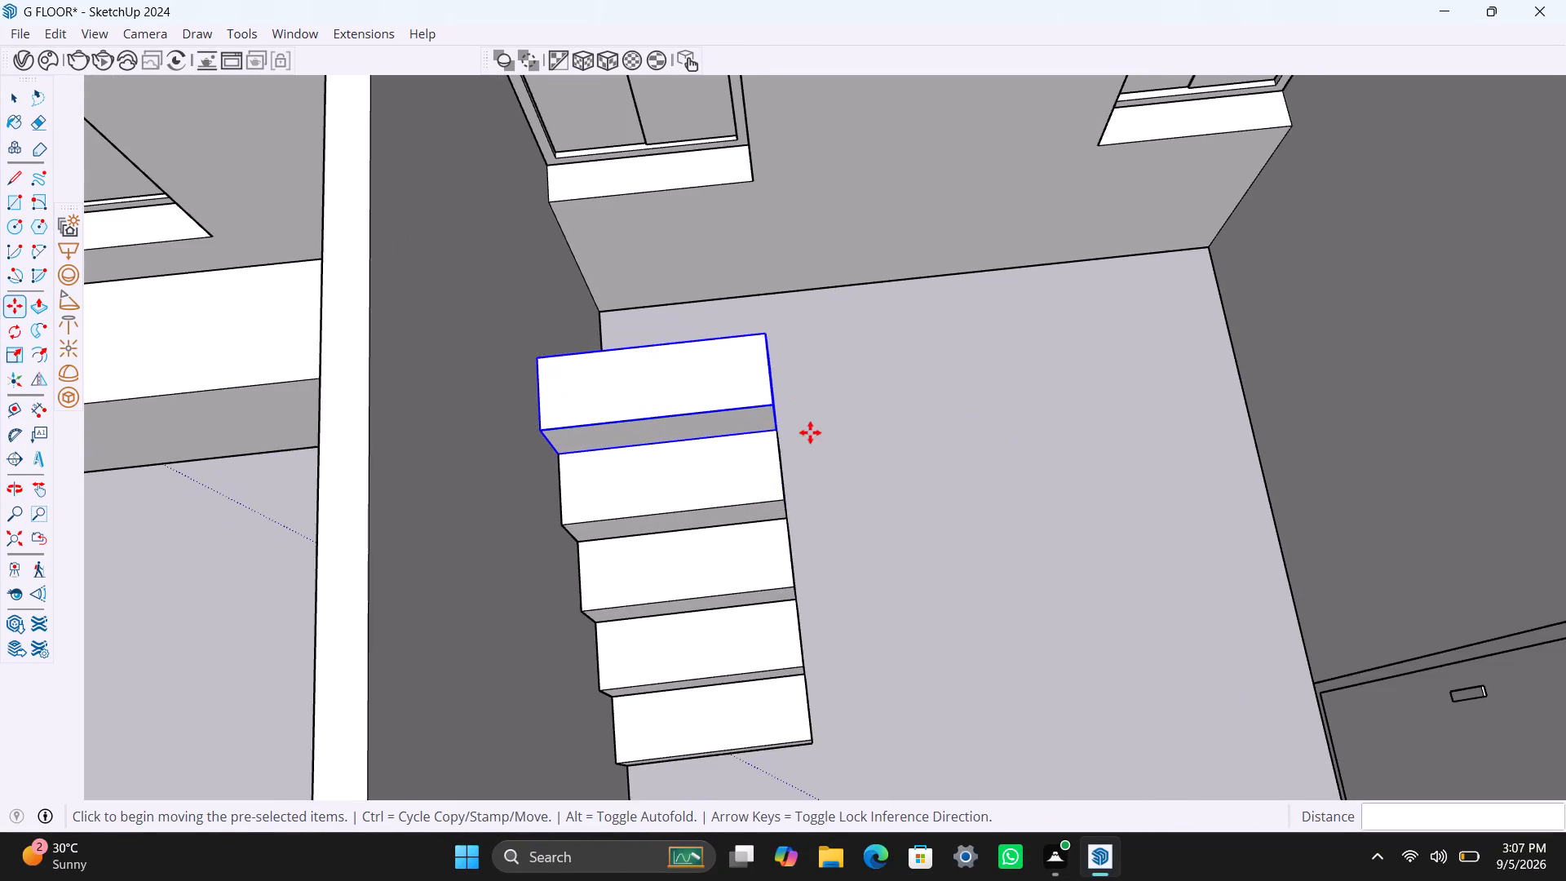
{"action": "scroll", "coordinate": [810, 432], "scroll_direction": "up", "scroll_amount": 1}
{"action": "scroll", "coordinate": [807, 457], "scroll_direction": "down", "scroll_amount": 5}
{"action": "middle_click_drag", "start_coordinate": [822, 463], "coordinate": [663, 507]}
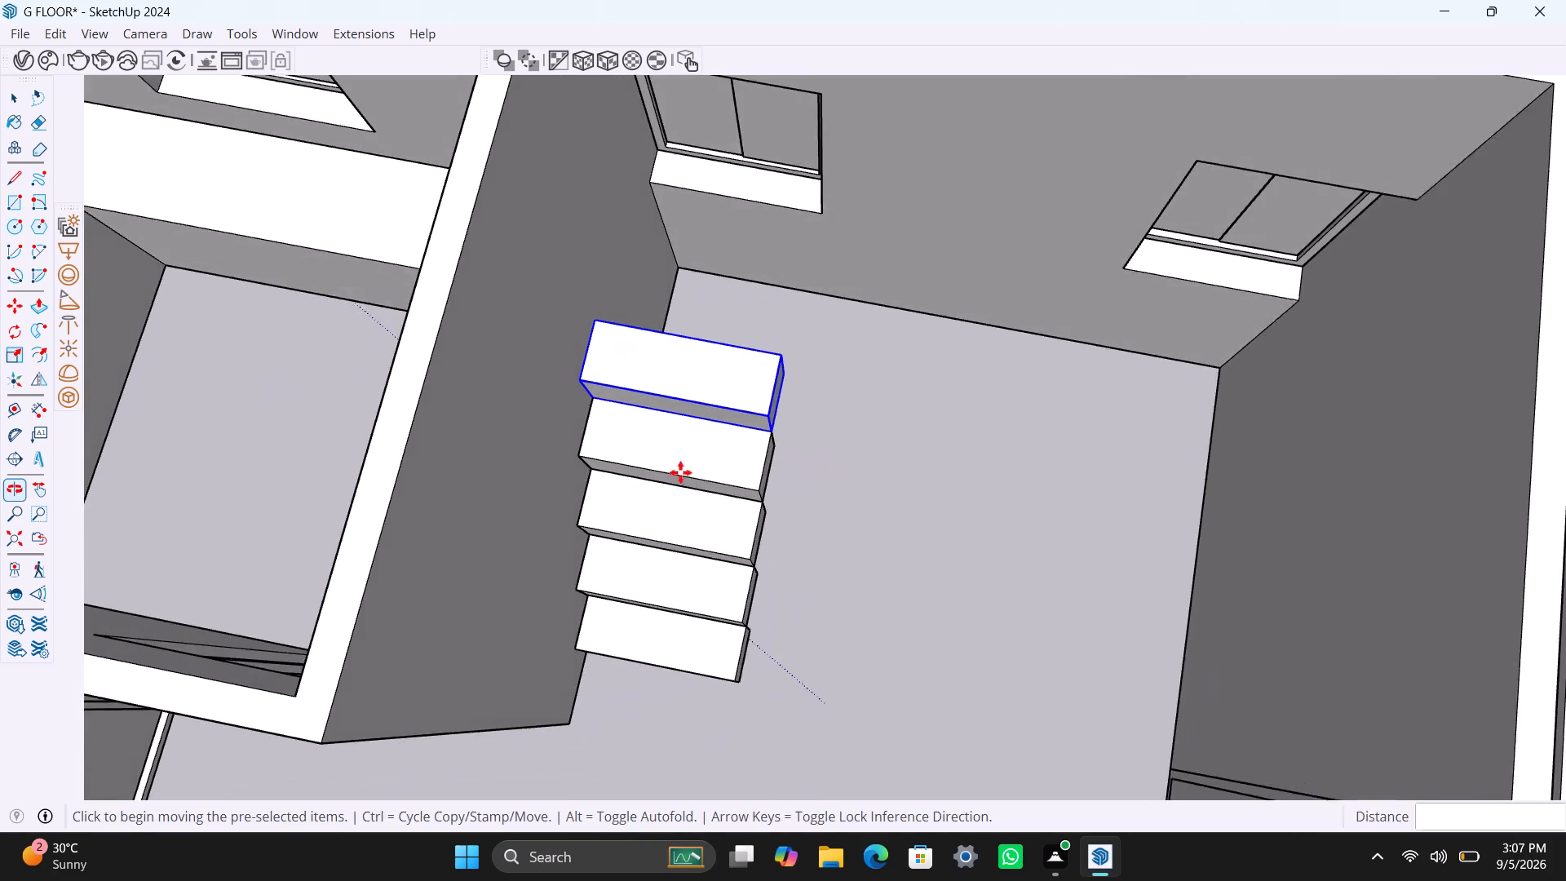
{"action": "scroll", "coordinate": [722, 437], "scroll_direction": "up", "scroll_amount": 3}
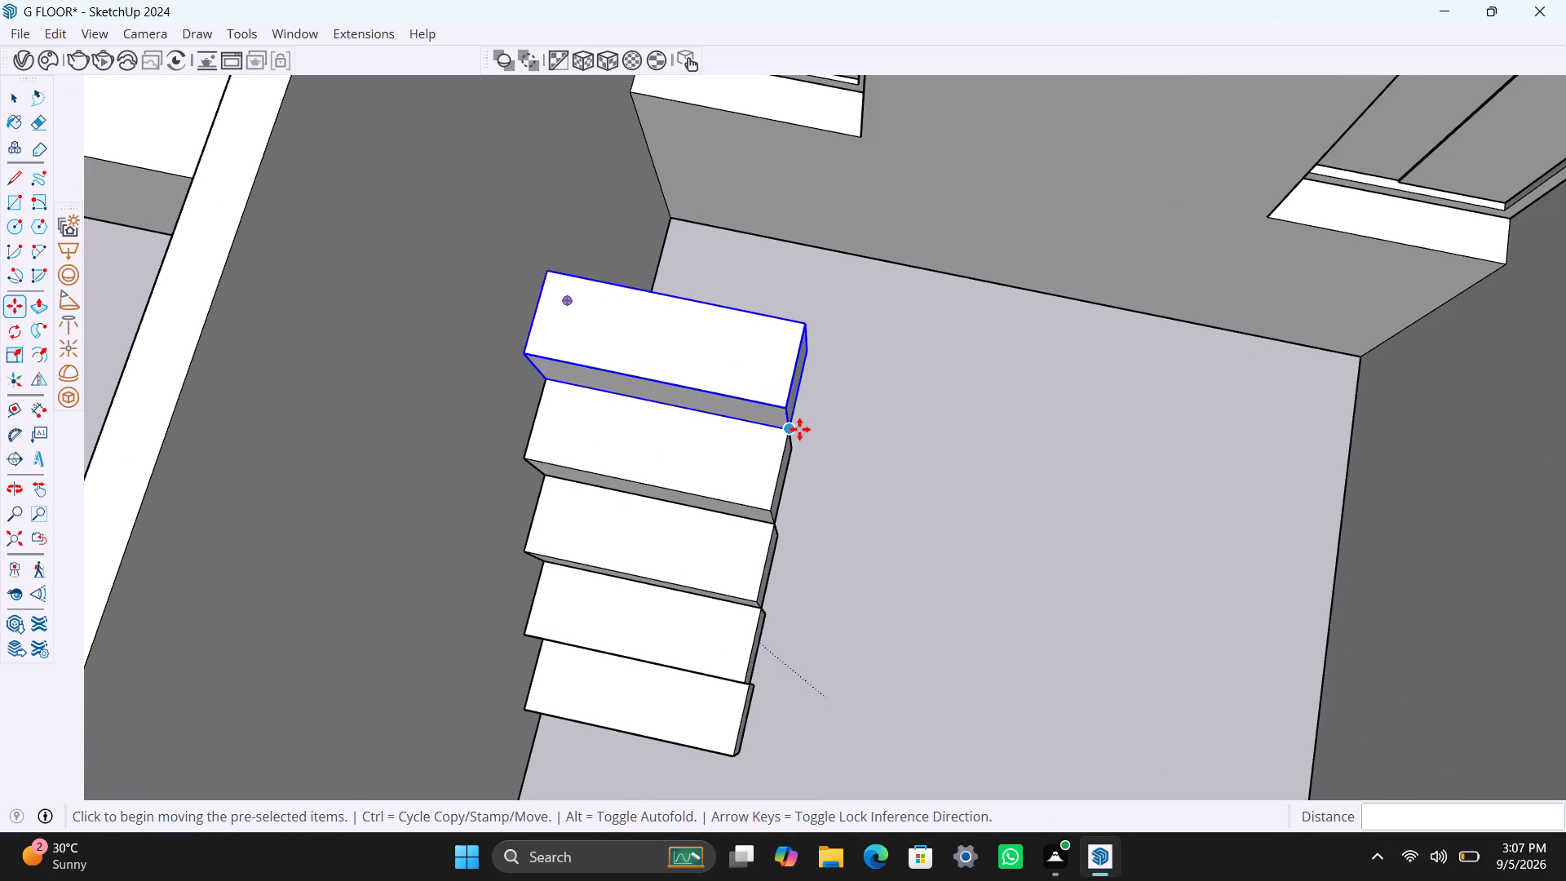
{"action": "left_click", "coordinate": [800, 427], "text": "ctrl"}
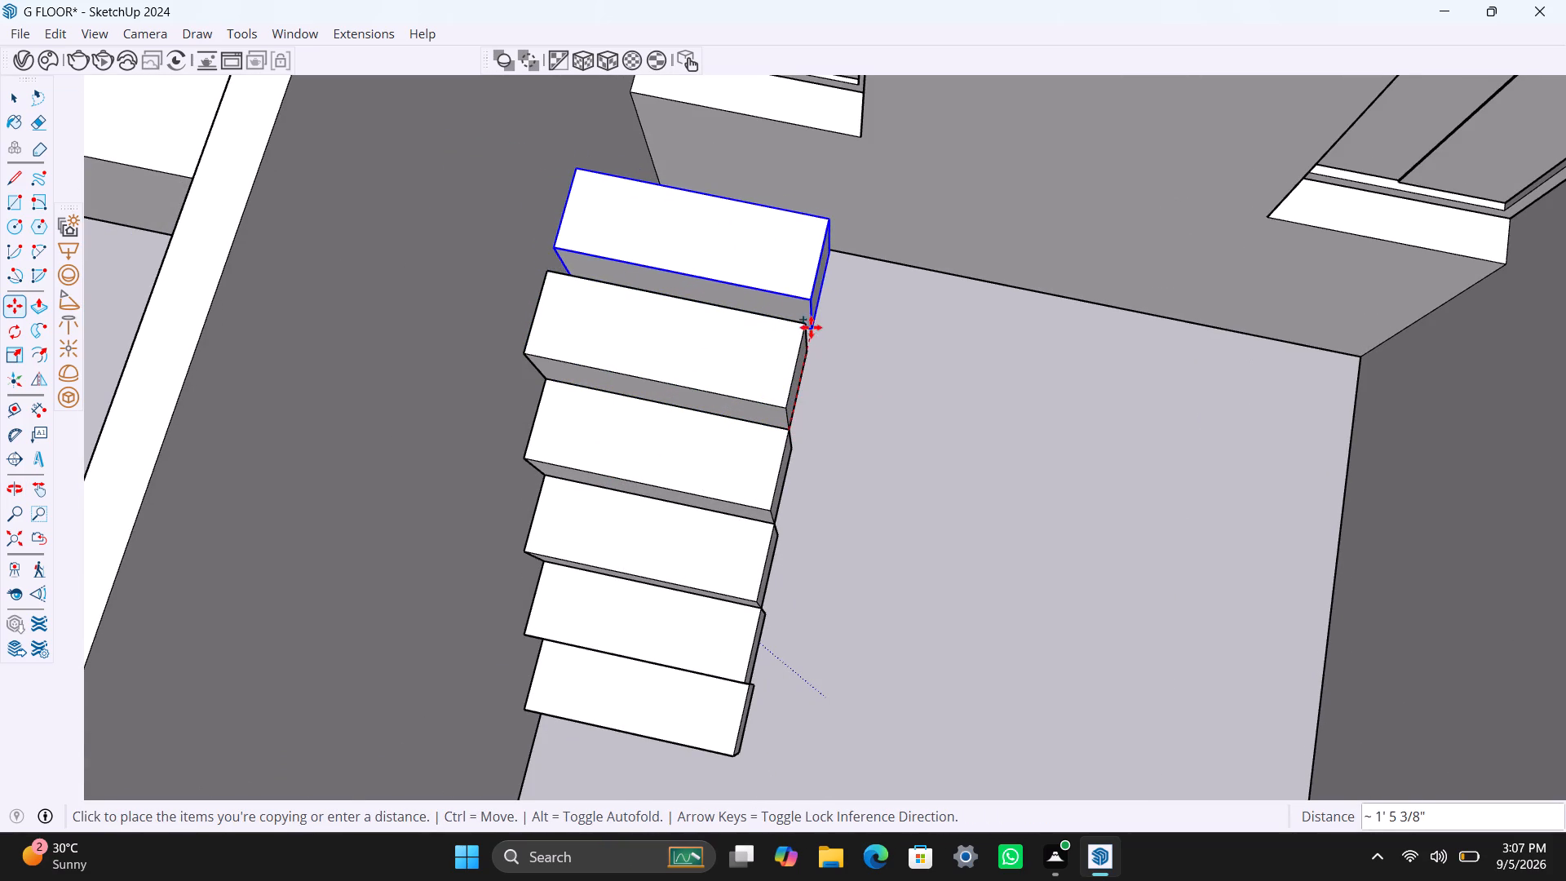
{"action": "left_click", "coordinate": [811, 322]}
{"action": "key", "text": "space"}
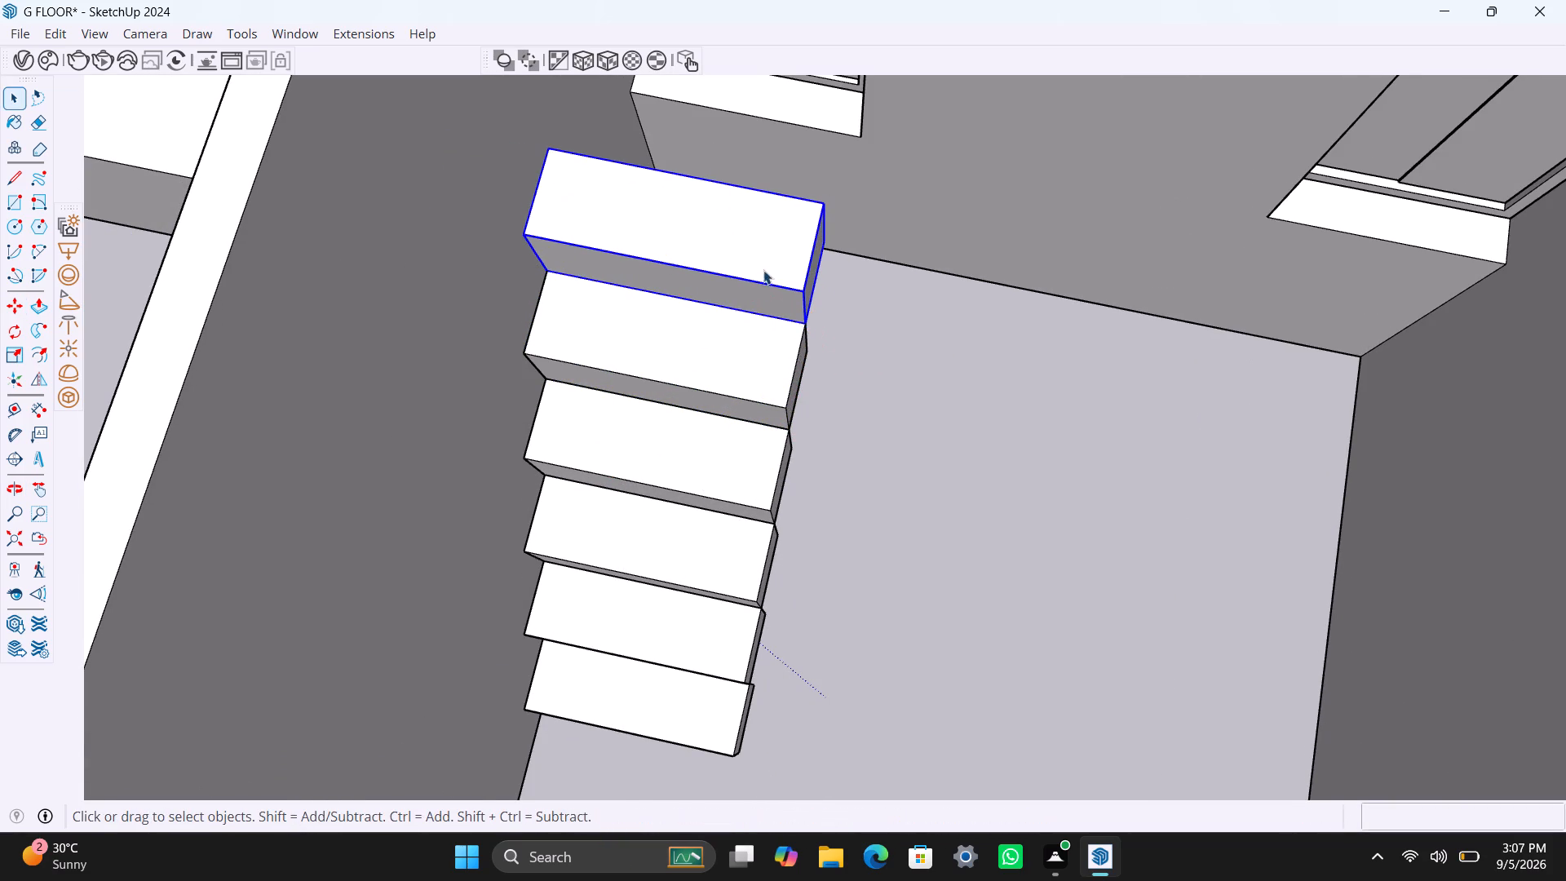
Examine the stair flight and its place in the hall from several sides and from the whole-house view.
{"action": "scroll", "coordinate": [769, 331], "scroll_direction": "down", "scroll_amount": 4}
{"action": "middle_click_drag", "start_coordinate": [869, 358], "coordinate": [123, 436]}
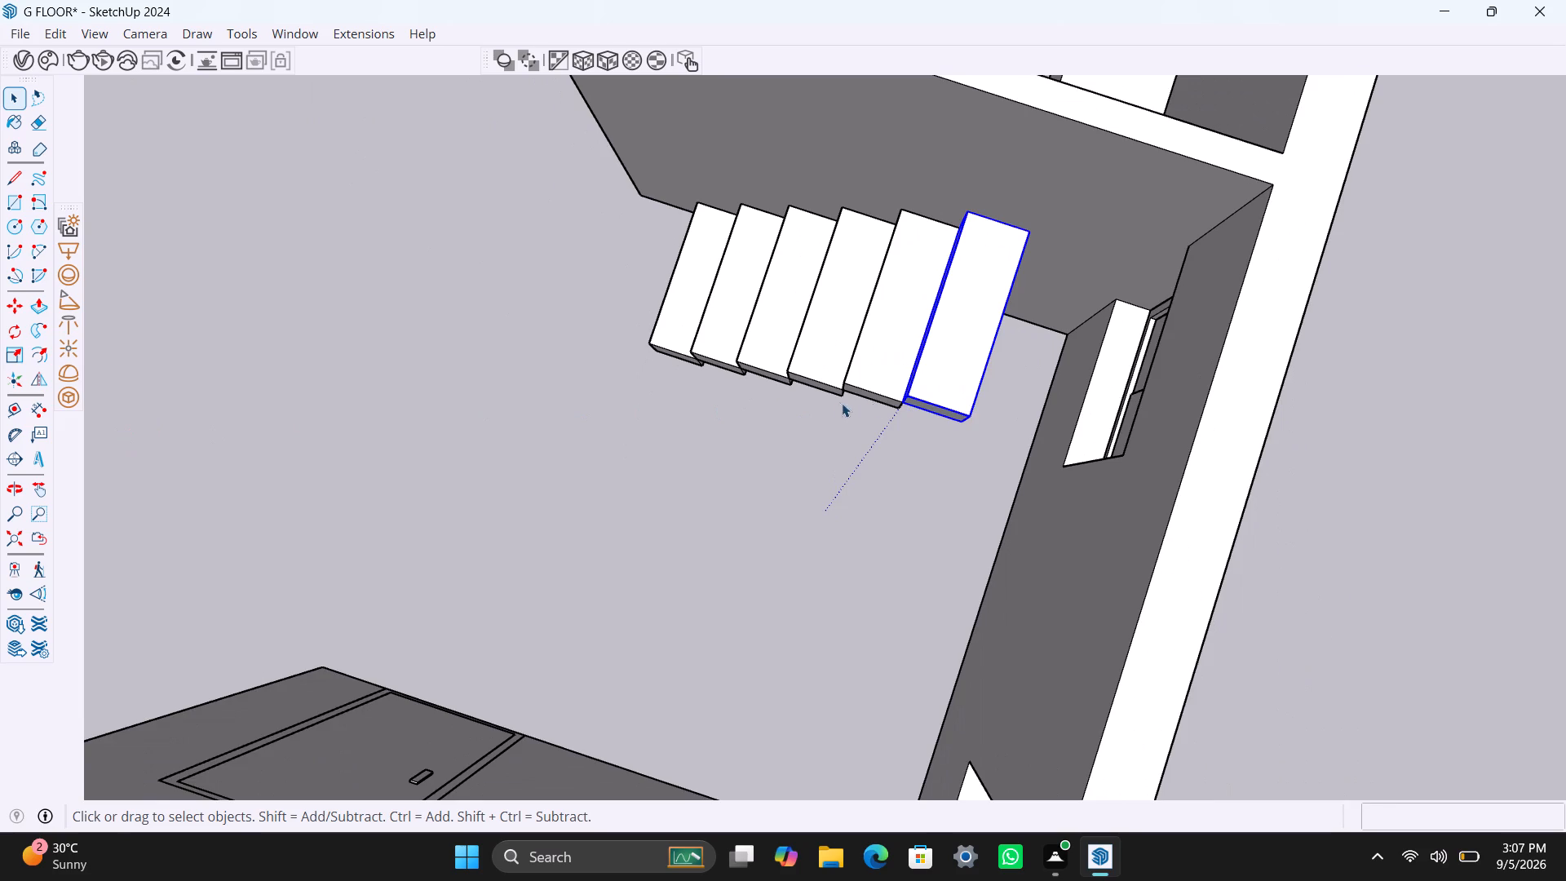
{"action": "scroll", "coordinate": [907, 402], "scroll_direction": "up", "scroll_amount": 7}
{"action": "middle_click_drag", "start_coordinate": [994, 382], "coordinate": [766, 333]}
{"action": "scroll", "coordinate": [1116, 356], "scroll_direction": "up", "scroll_amount": 4}
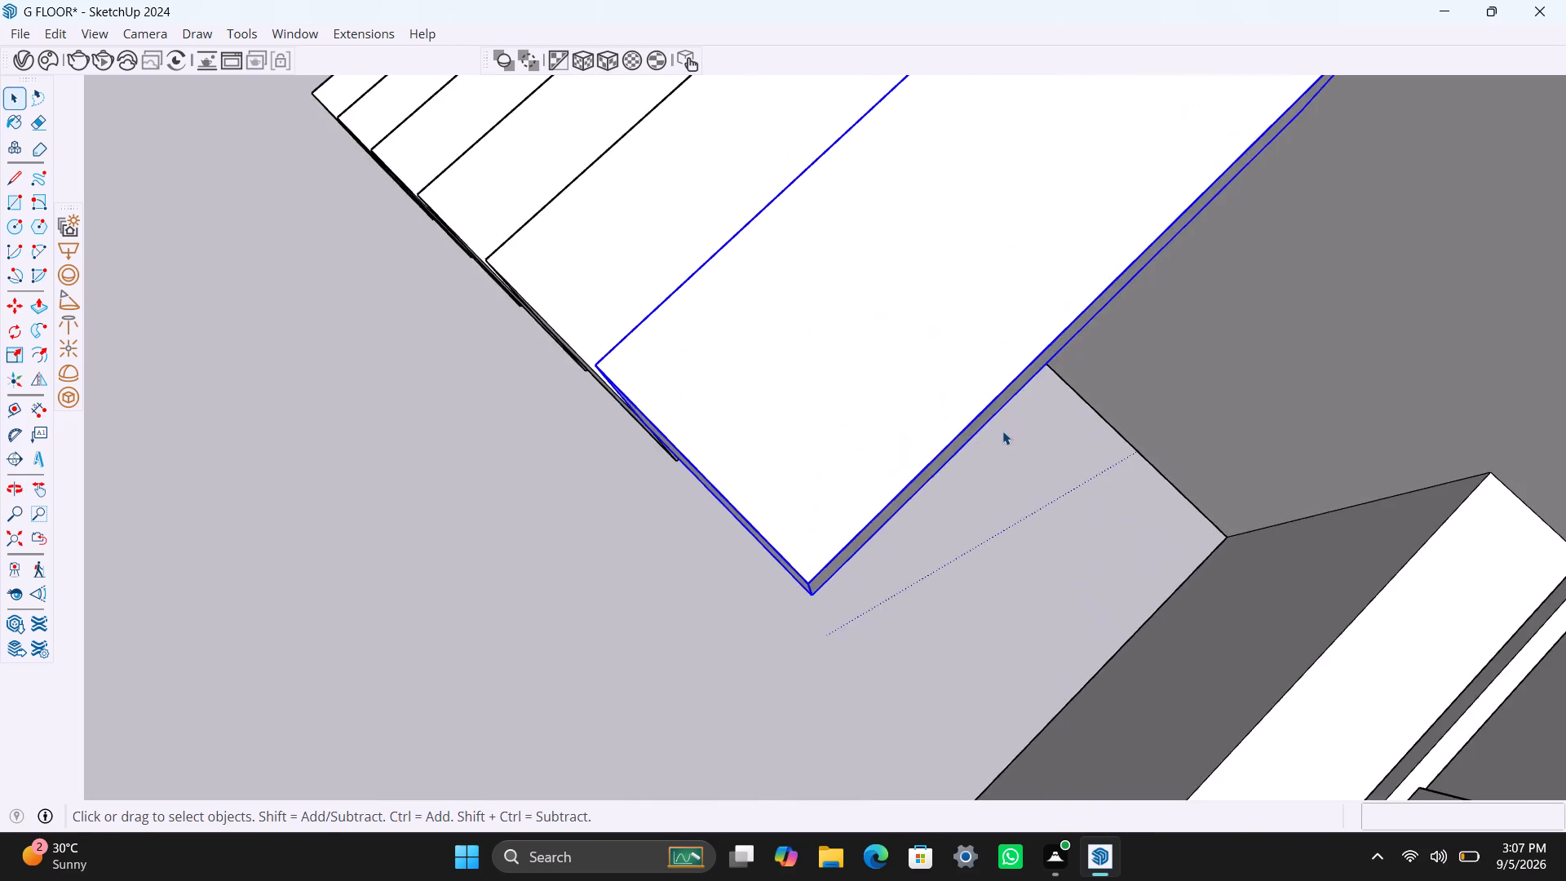
{"action": "middle_click_drag", "start_coordinate": [1002, 431], "coordinate": [891, 279]}
{"action": "scroll", "coordinate": [932, 344], "scroll_direction": "up", "scroll_amount": 2}
{"action": "scroll", "coordinate": [910, 374], "scroll_direction": "down", "scroll_amount": 16}
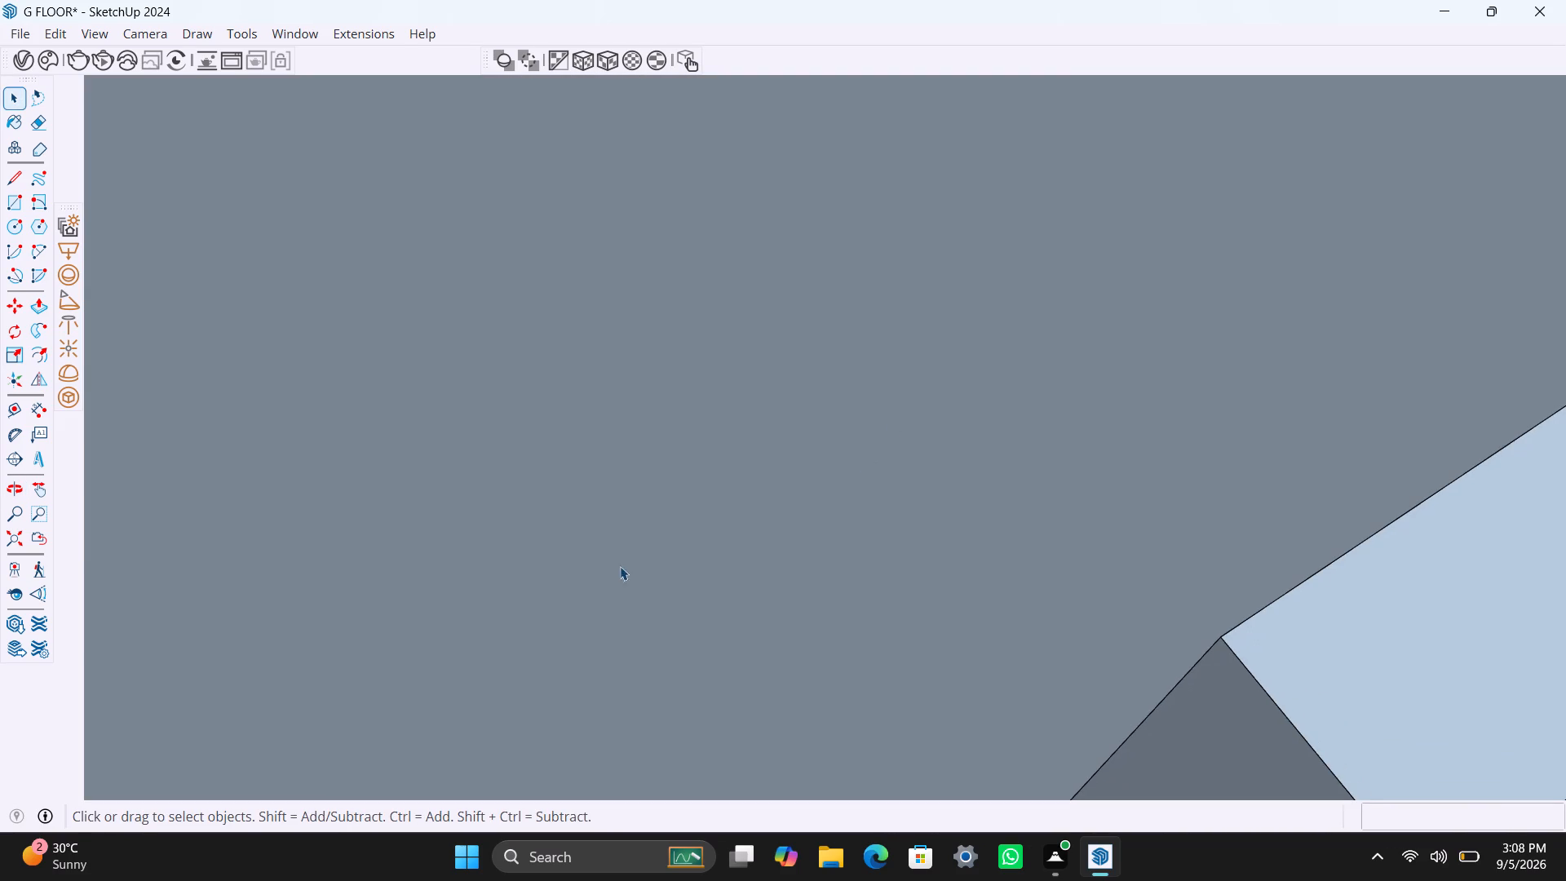
{"action": "left_click", "coordinate": [2, 543]}
{"action": "scroll", "coordinate": [326, 507], "scroll_direction": "down", "scroll_amount": 5}
{"action": "middle_click_drag", "start_coordinate": [558, 551], "coordinate": [876, 551]}
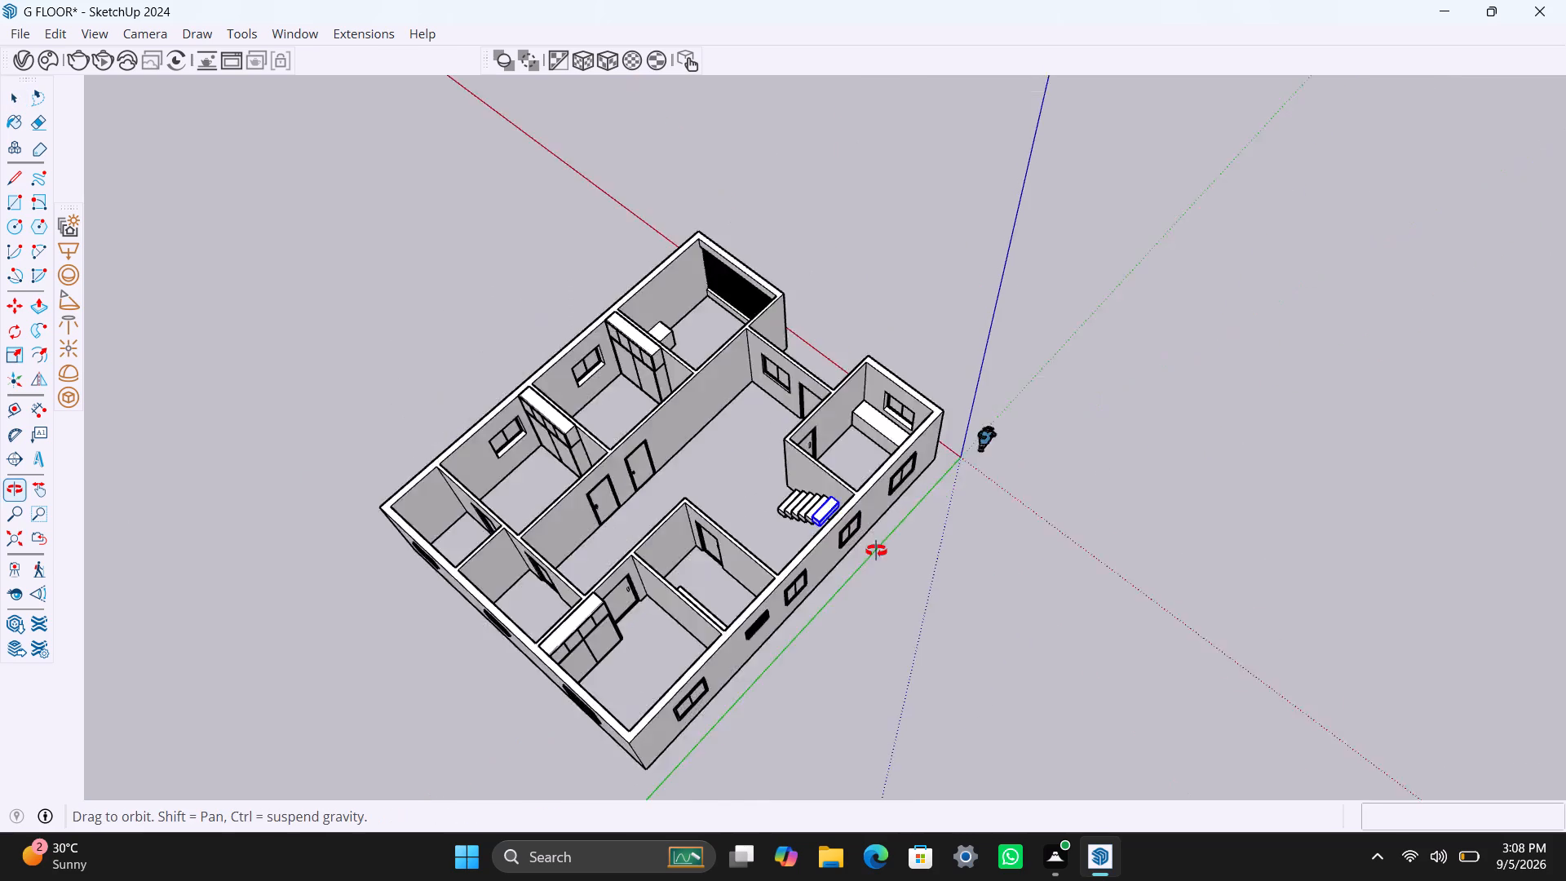
{"action": "middle_click_drag", "start_coordinate": [876, 551], "coordinate": [1352, 441]}
{"action": "scroll", "coordinate": [932, 440], "scroll_direction": "up", "scroll_amount": 4}
{"action": "middle_click_drag", "start_coordinate": [854, 496], "coordinate": [1131, 489]}
{"action": "scroll", "coordinate": [832, 439], "scroll_direction": "up", "scroll_amount": 2}
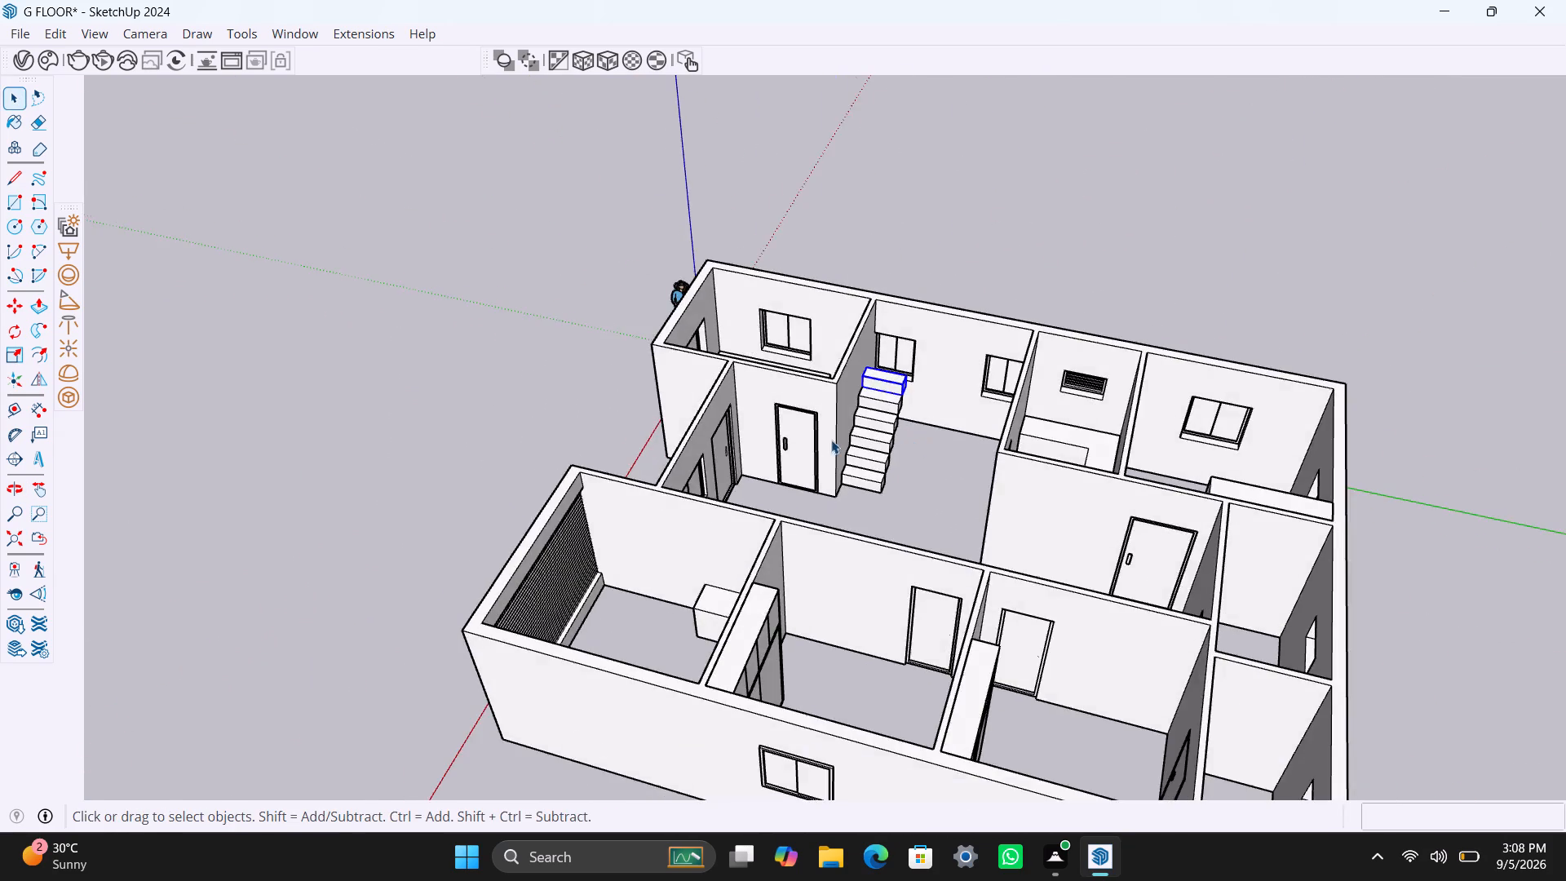
{"action": "scroll", "coordinate": [831, 440], "scroll_direction": "up", "scroll_amount": 6}
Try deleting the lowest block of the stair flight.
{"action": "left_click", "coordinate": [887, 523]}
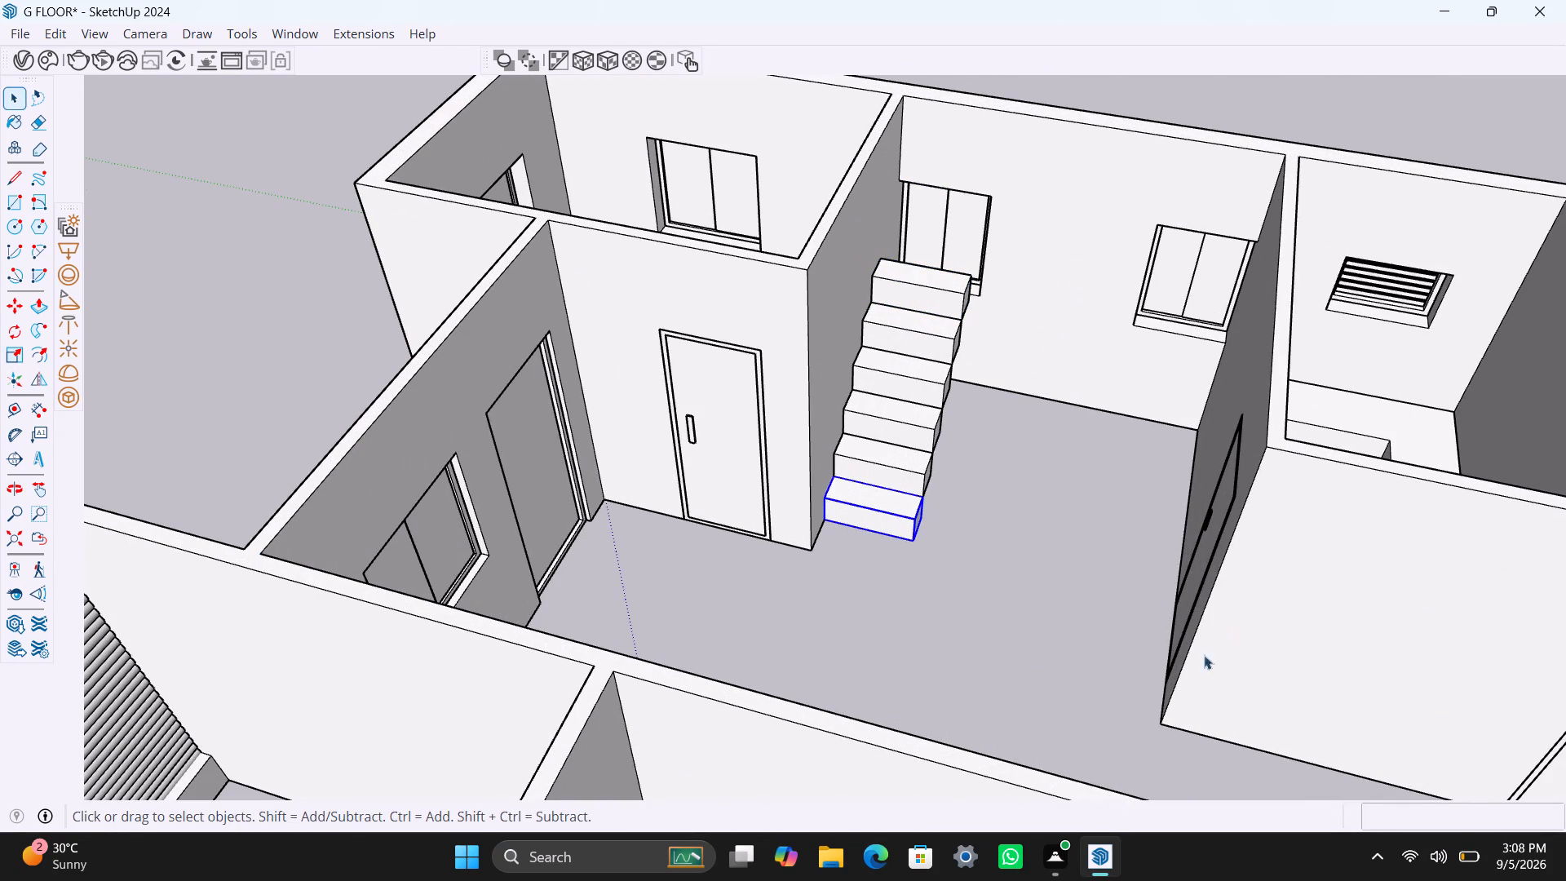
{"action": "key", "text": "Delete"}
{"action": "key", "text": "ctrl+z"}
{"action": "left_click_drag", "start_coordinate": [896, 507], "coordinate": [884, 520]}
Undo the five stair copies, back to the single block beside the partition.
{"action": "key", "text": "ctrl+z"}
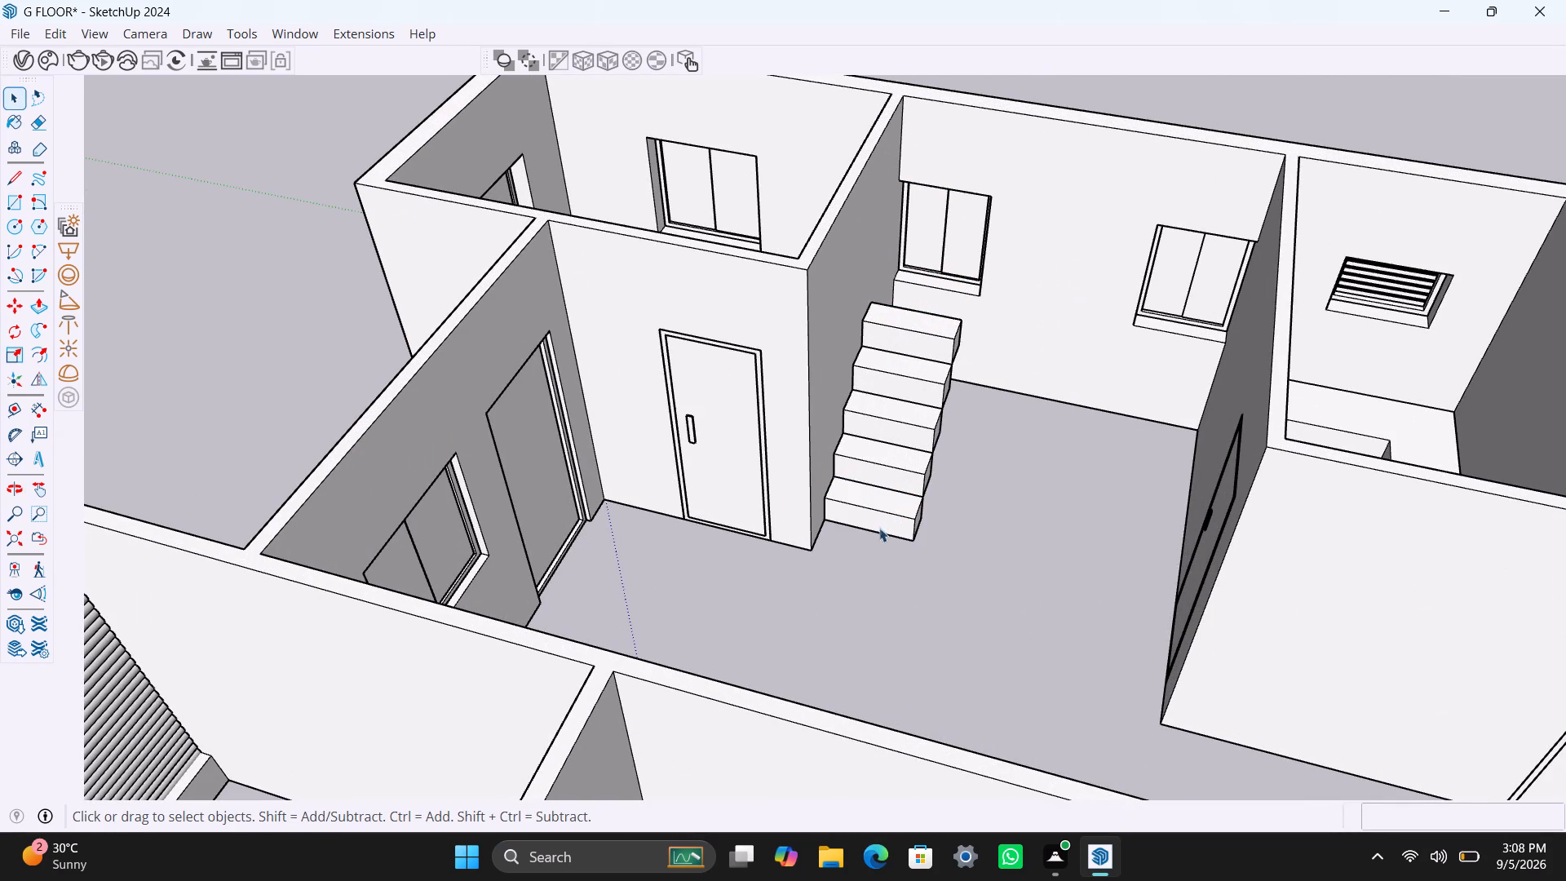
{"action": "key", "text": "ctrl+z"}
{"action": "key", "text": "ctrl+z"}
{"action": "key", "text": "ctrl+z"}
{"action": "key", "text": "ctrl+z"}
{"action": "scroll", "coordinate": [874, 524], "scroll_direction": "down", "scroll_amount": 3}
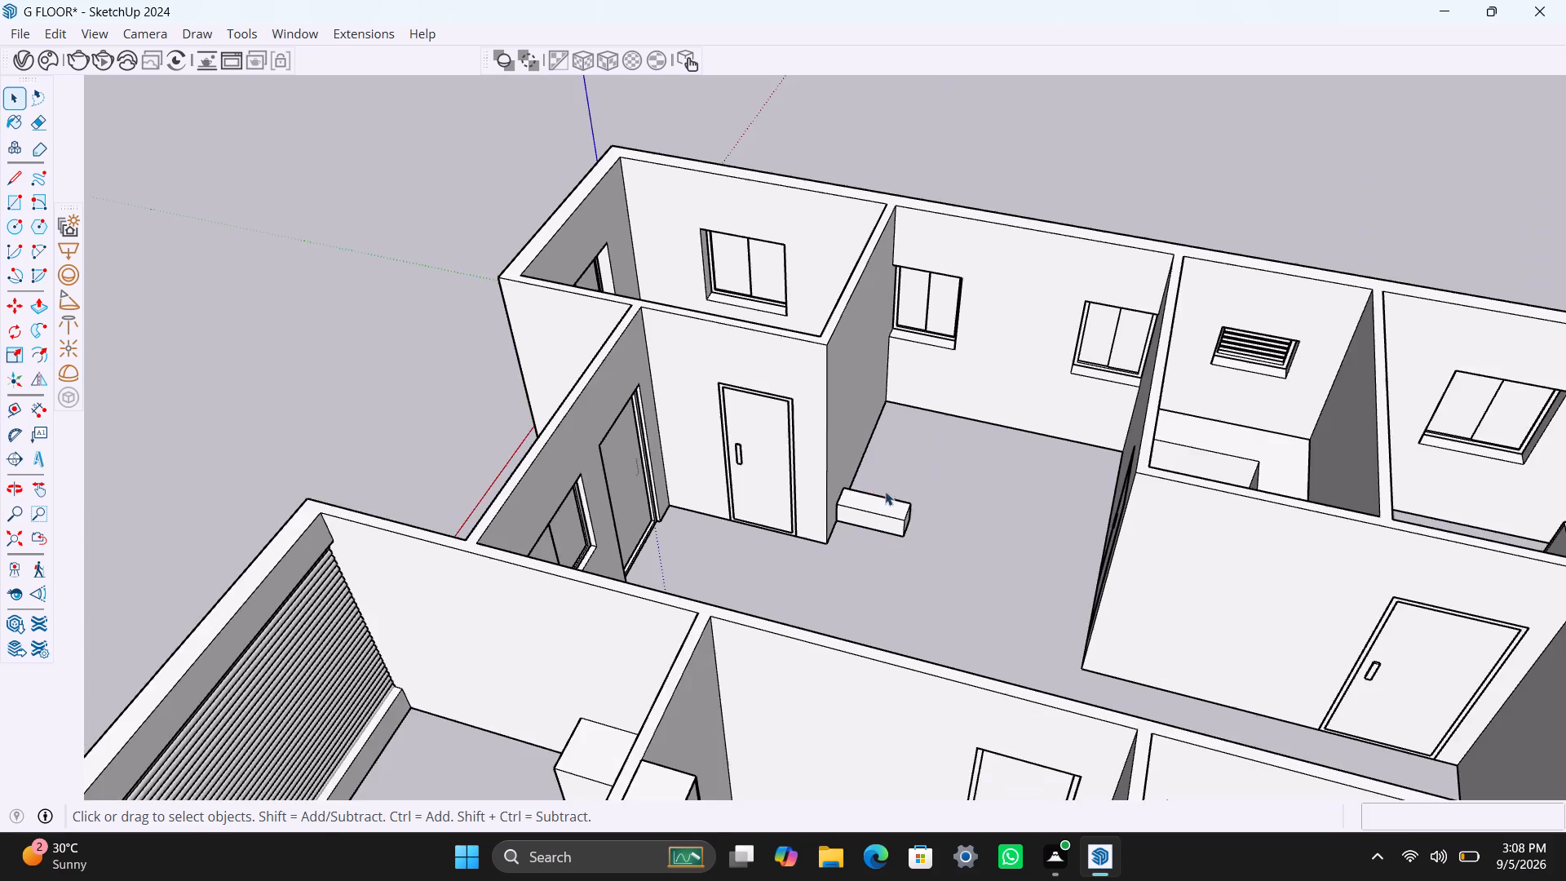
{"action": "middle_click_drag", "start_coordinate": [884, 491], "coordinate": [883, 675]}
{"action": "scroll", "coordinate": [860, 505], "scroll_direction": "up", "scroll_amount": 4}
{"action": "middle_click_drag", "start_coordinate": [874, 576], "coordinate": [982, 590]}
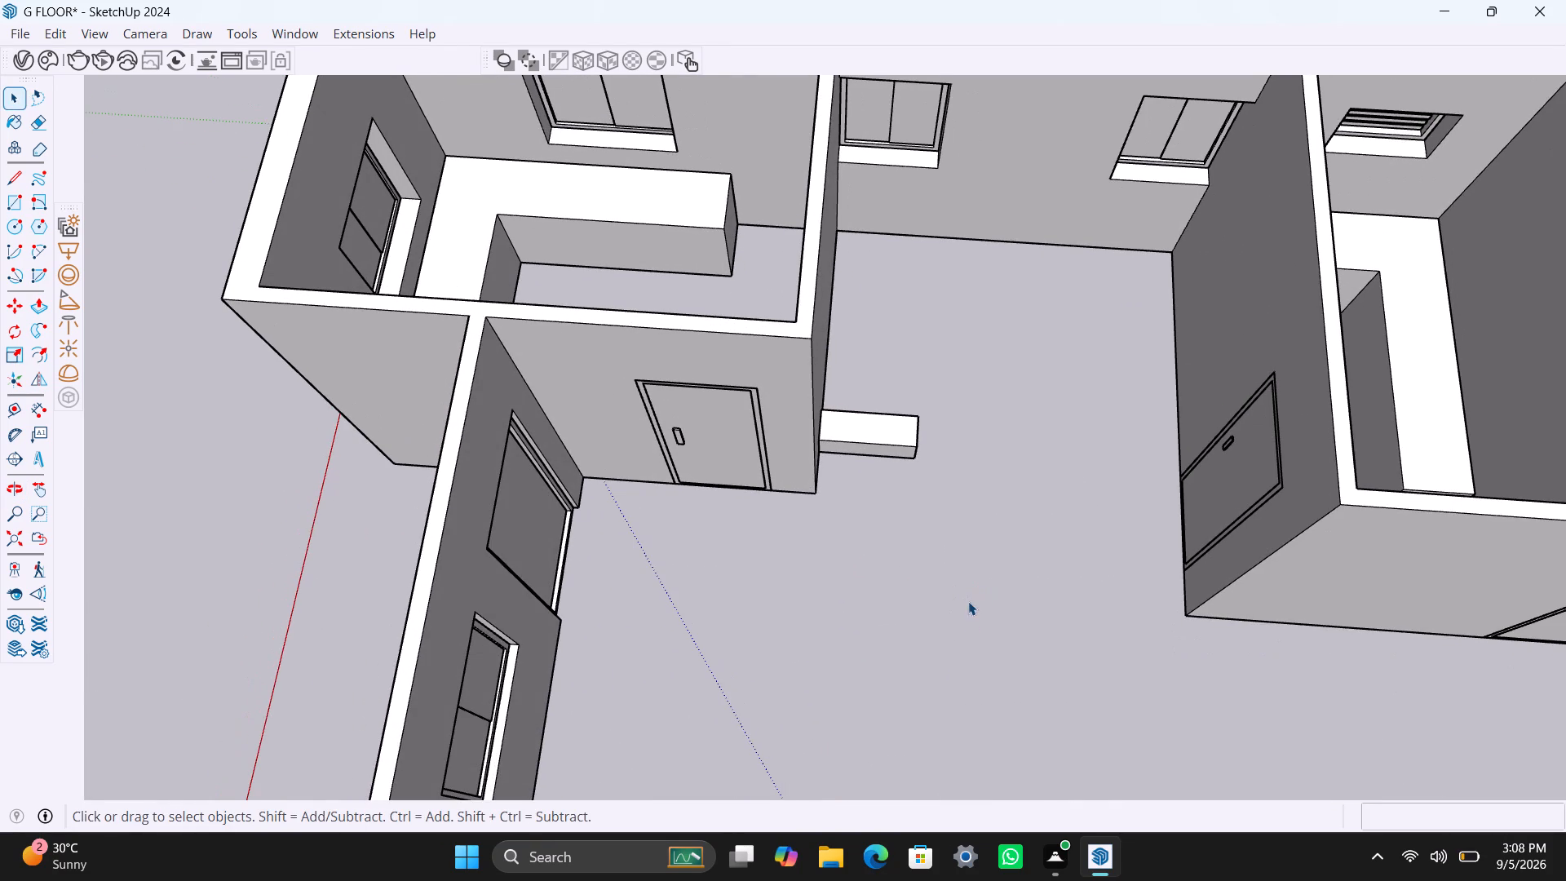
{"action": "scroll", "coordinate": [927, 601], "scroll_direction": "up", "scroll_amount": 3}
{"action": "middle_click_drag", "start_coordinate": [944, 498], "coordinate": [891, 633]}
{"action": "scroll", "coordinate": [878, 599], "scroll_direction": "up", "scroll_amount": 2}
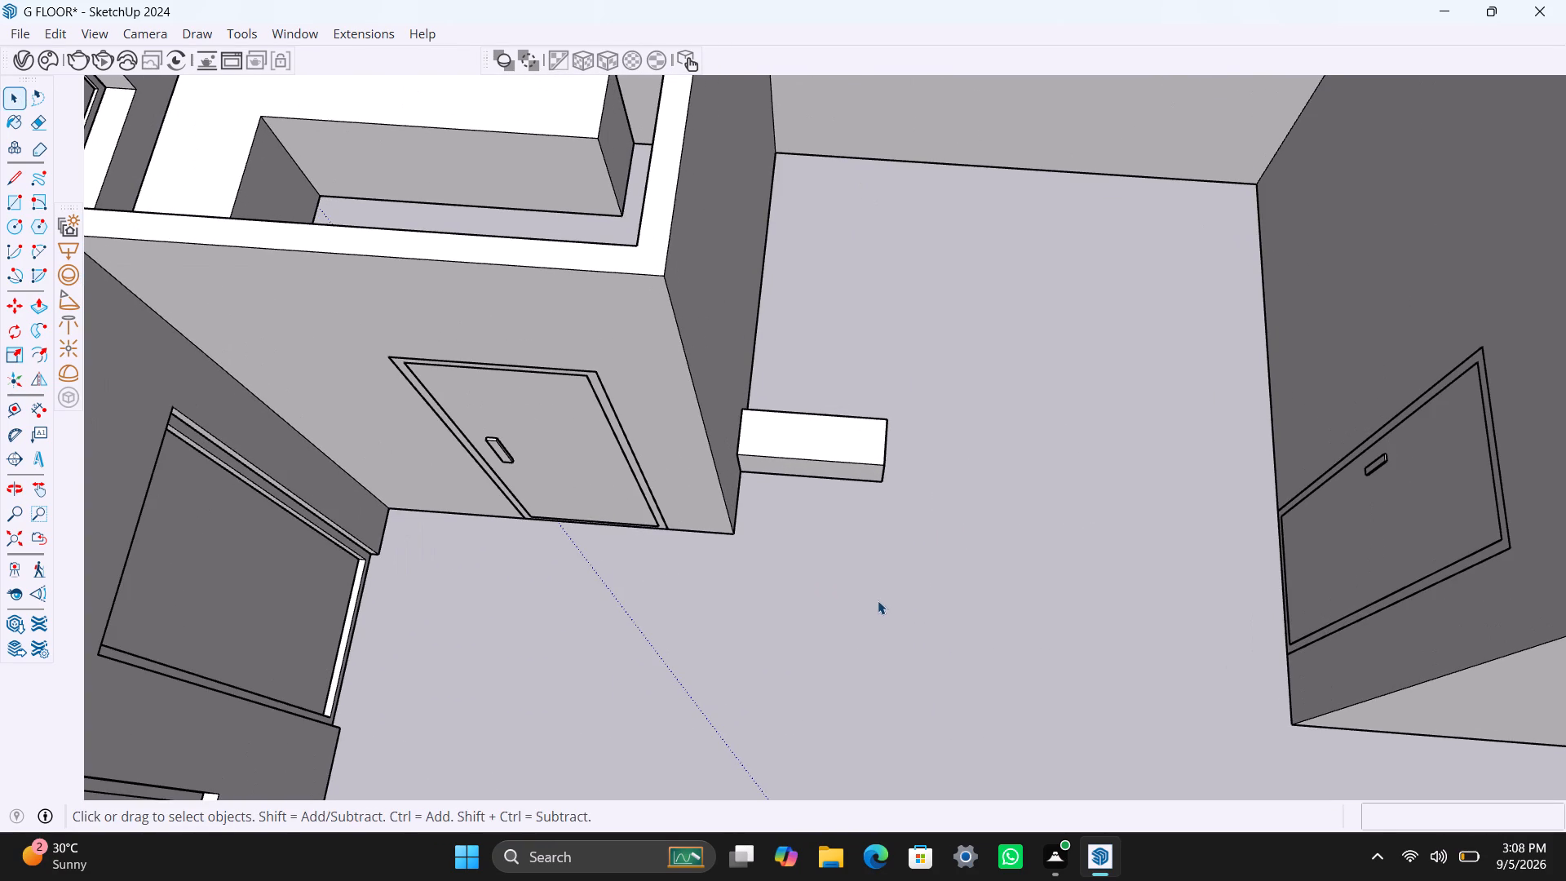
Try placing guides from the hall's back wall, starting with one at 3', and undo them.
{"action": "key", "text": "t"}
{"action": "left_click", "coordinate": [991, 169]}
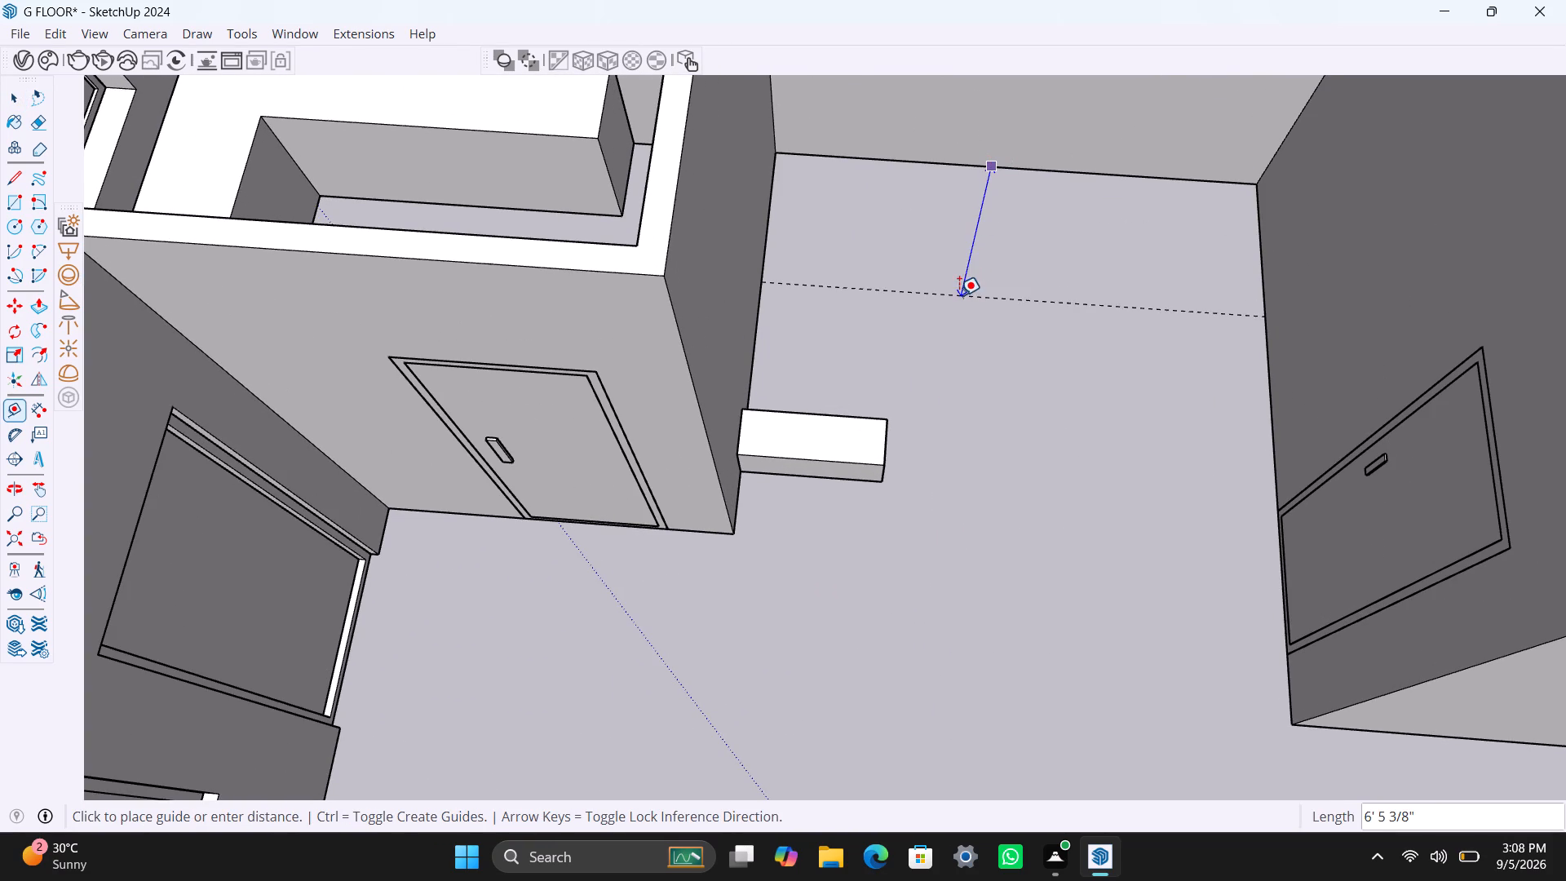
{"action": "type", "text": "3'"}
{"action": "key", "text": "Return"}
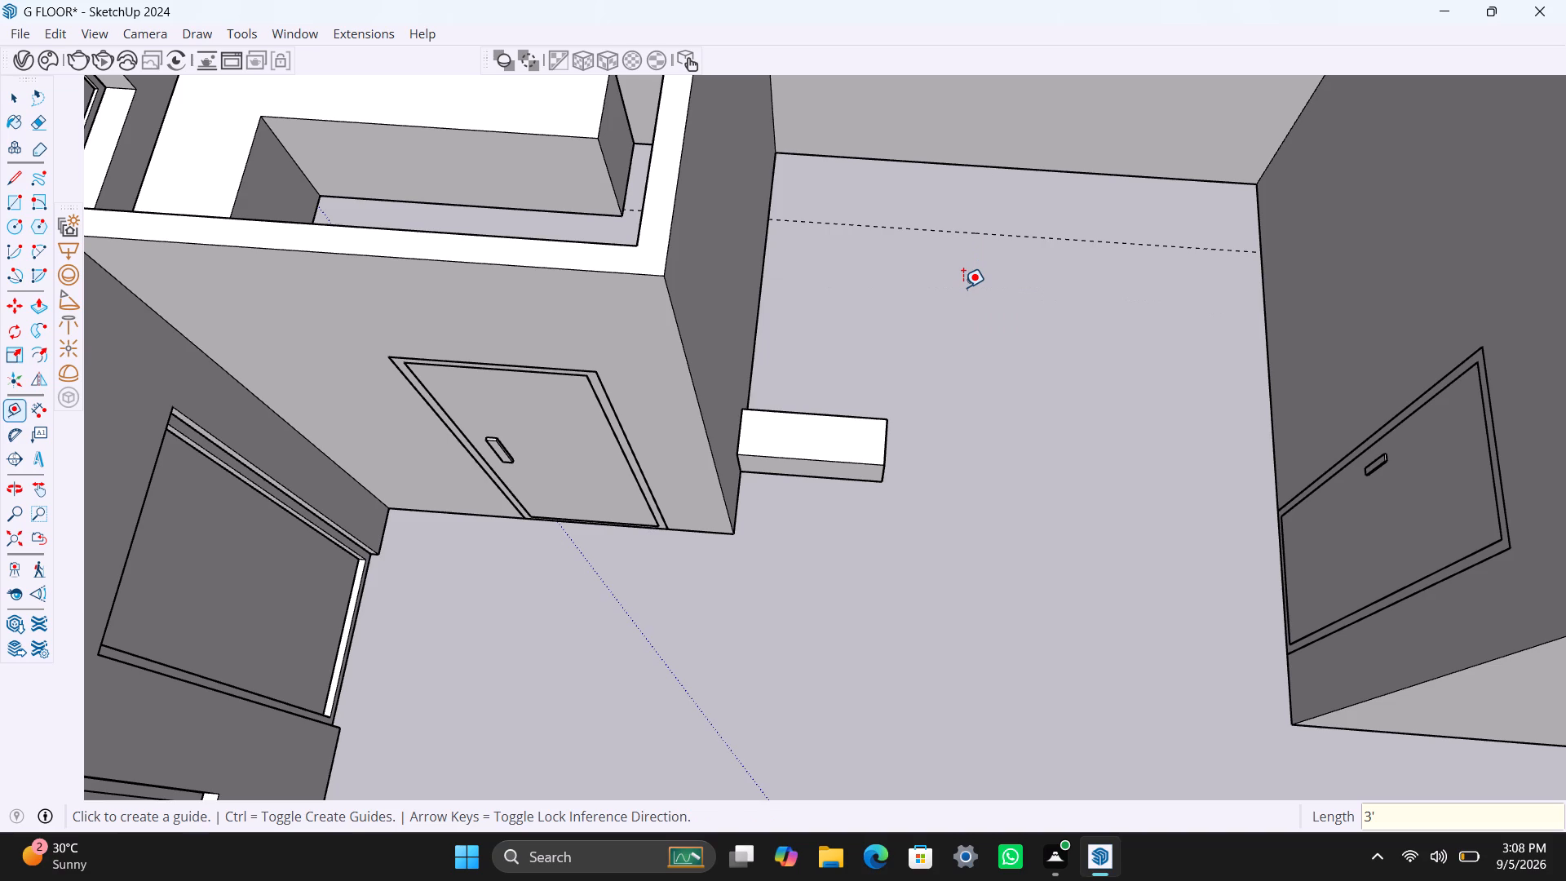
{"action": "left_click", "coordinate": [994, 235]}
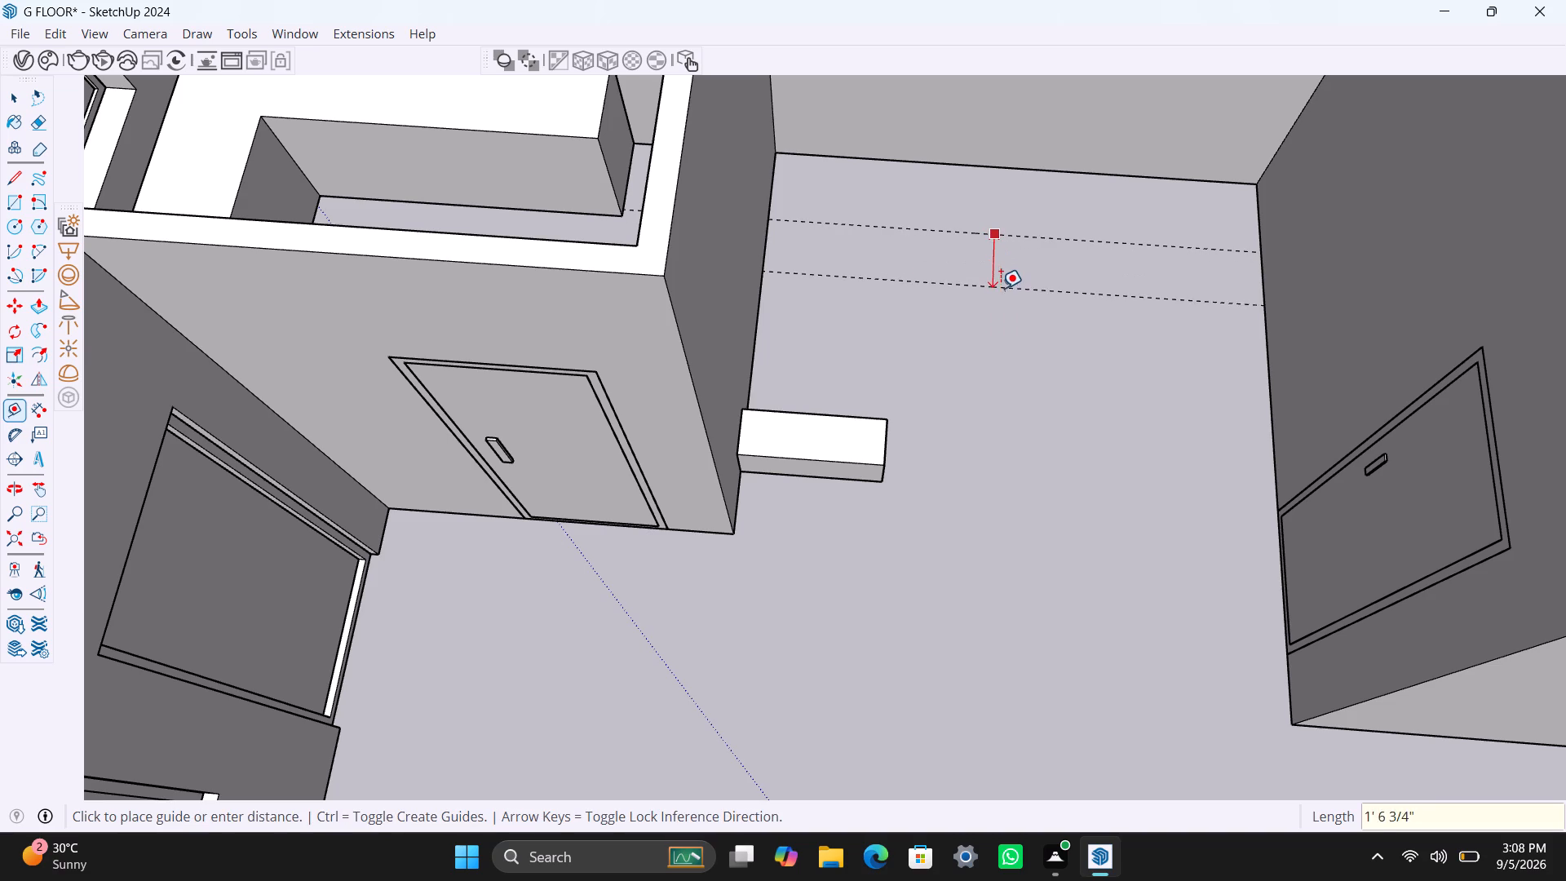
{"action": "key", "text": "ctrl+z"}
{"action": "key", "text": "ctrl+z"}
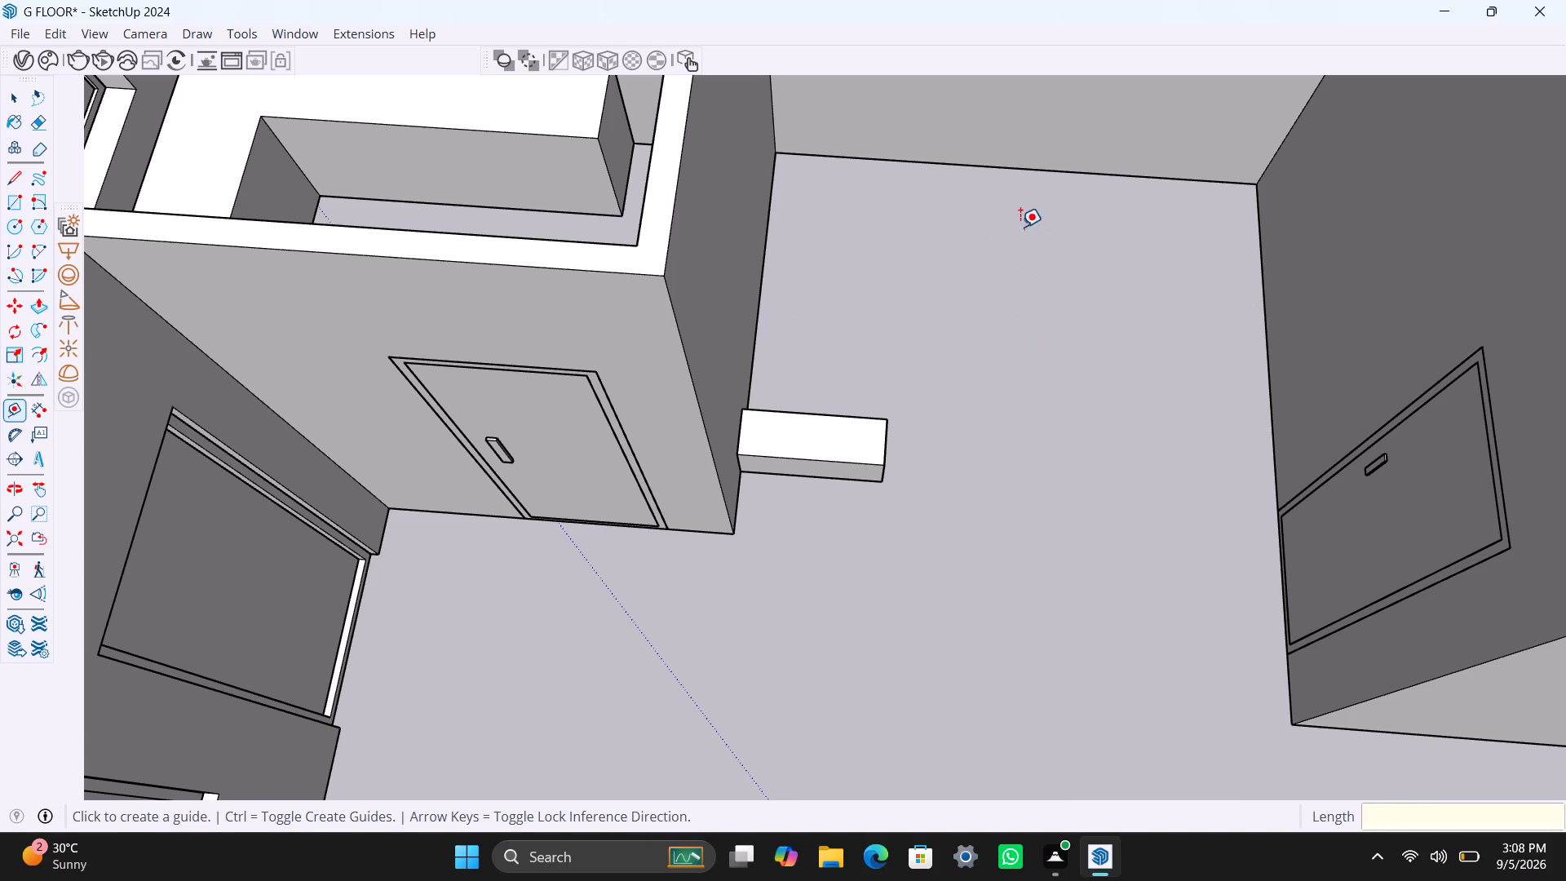
Place a floor guide 3' from the hall's back wall.
{"action": "left_click", "coordinate": [1012, 171]}
{"action": "key", "text": "3"}
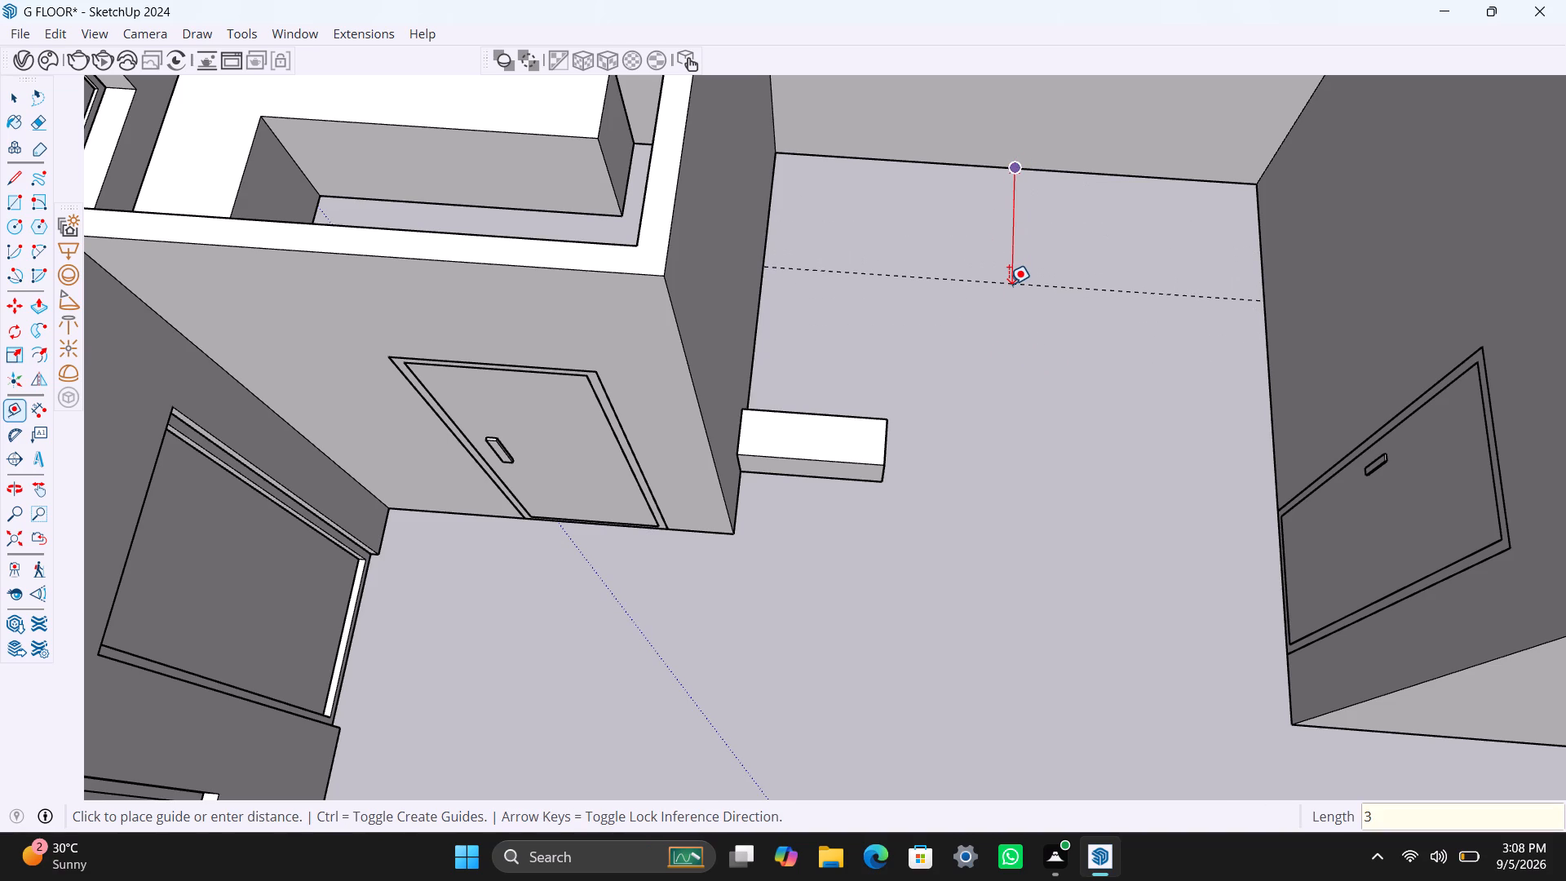
{"action": "key", "text": "apostrophe"}
{"action": "key", "text": "Return"}
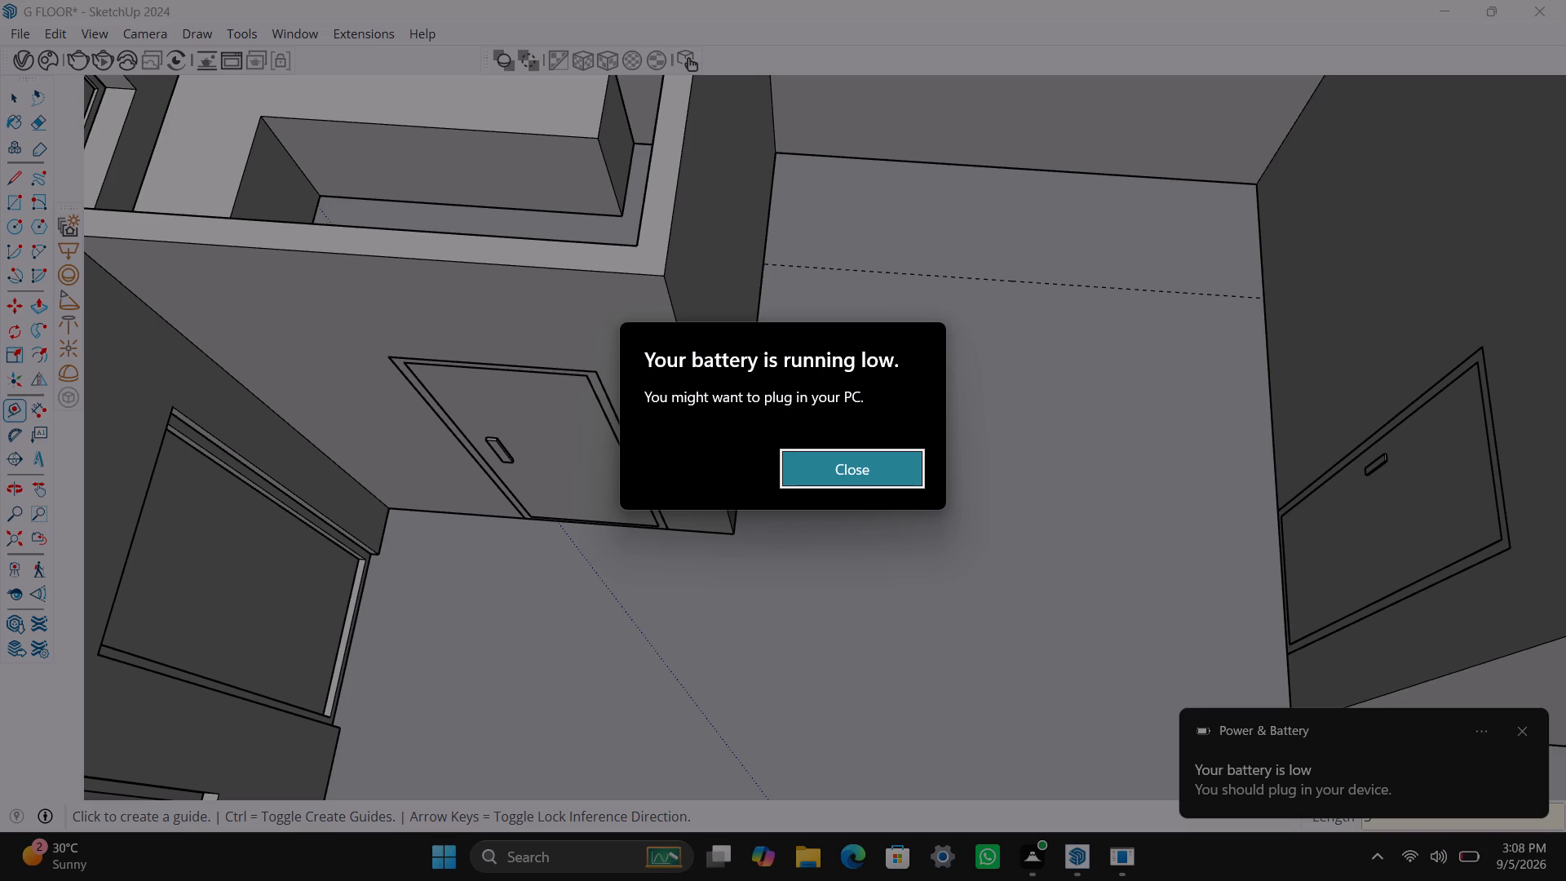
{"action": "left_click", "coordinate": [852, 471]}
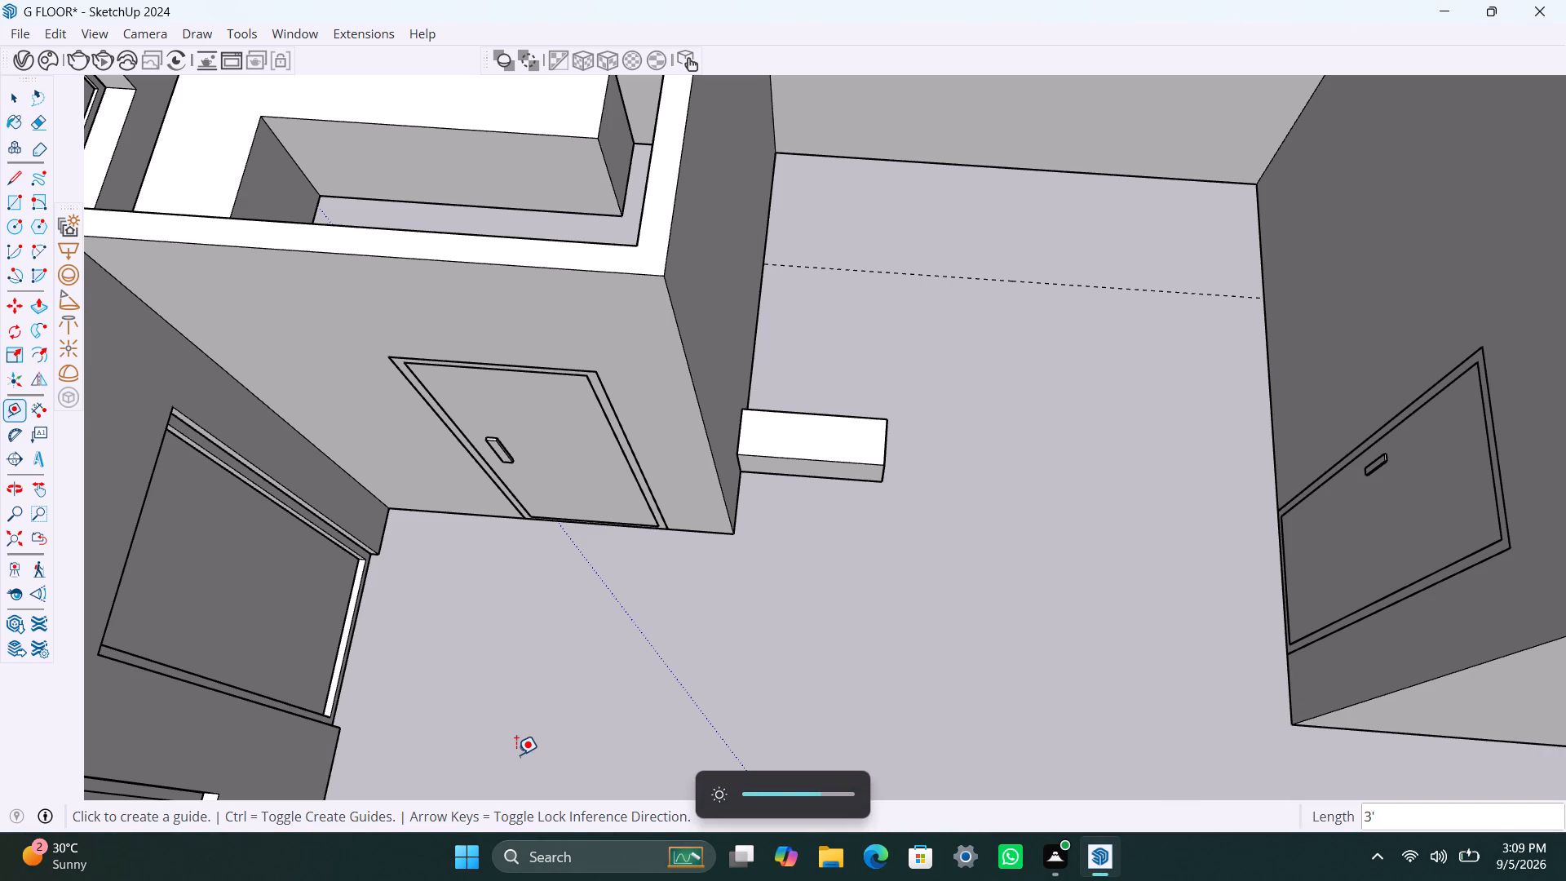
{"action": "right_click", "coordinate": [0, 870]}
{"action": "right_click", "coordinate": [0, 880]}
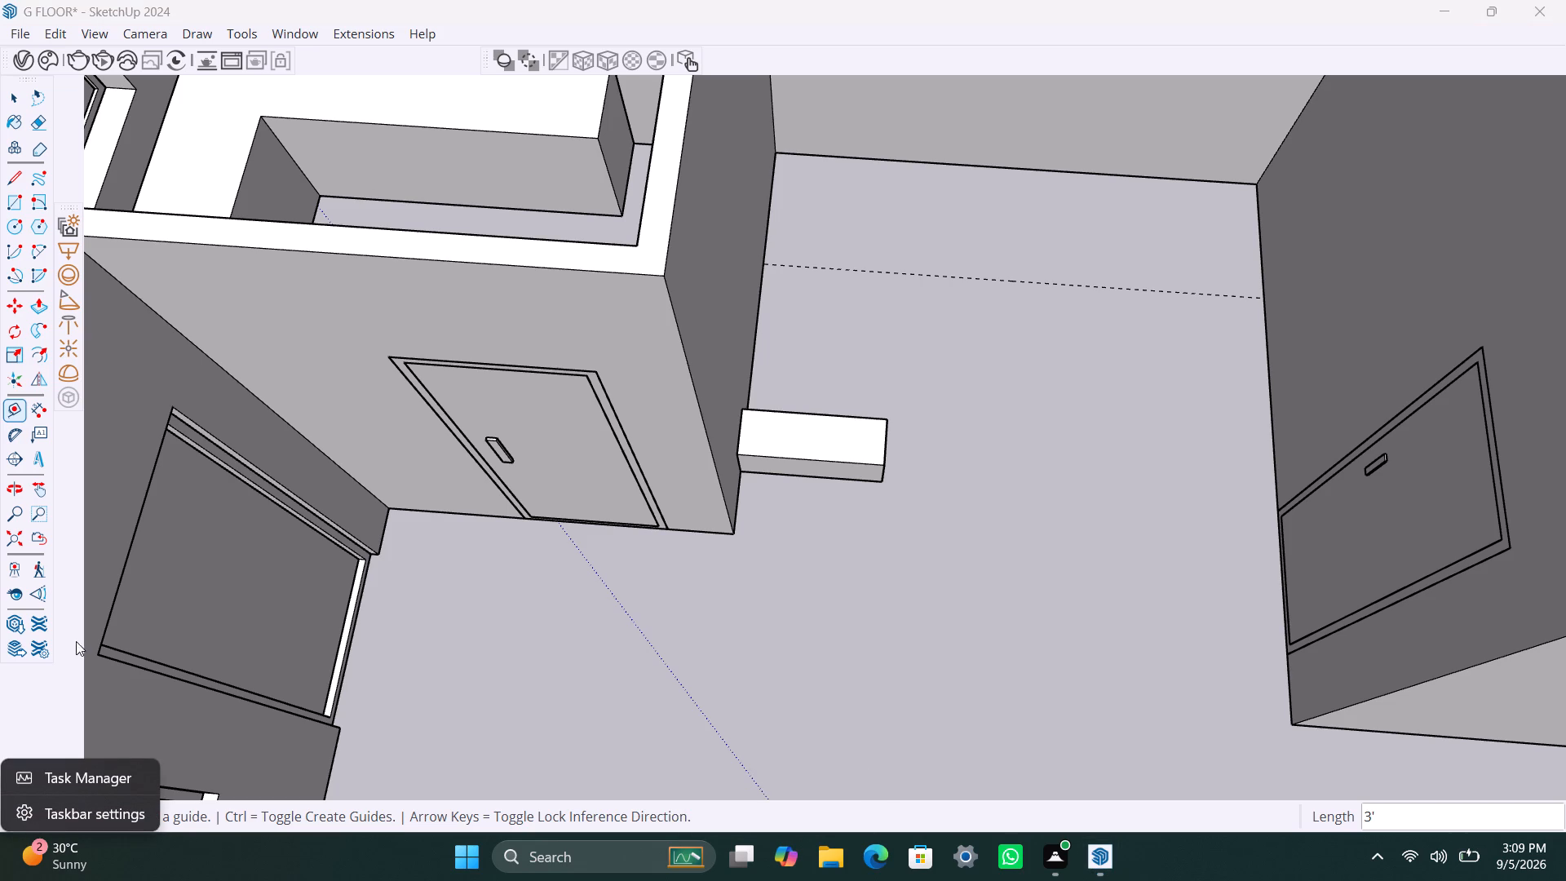
Place two floor guides running along the hall, one 3' from the partition and one 3' from the opposite wall.
{"action": "scroll", "coordinate": [824, 464], "scroll_direction": "up", "scroll_amount": 3}
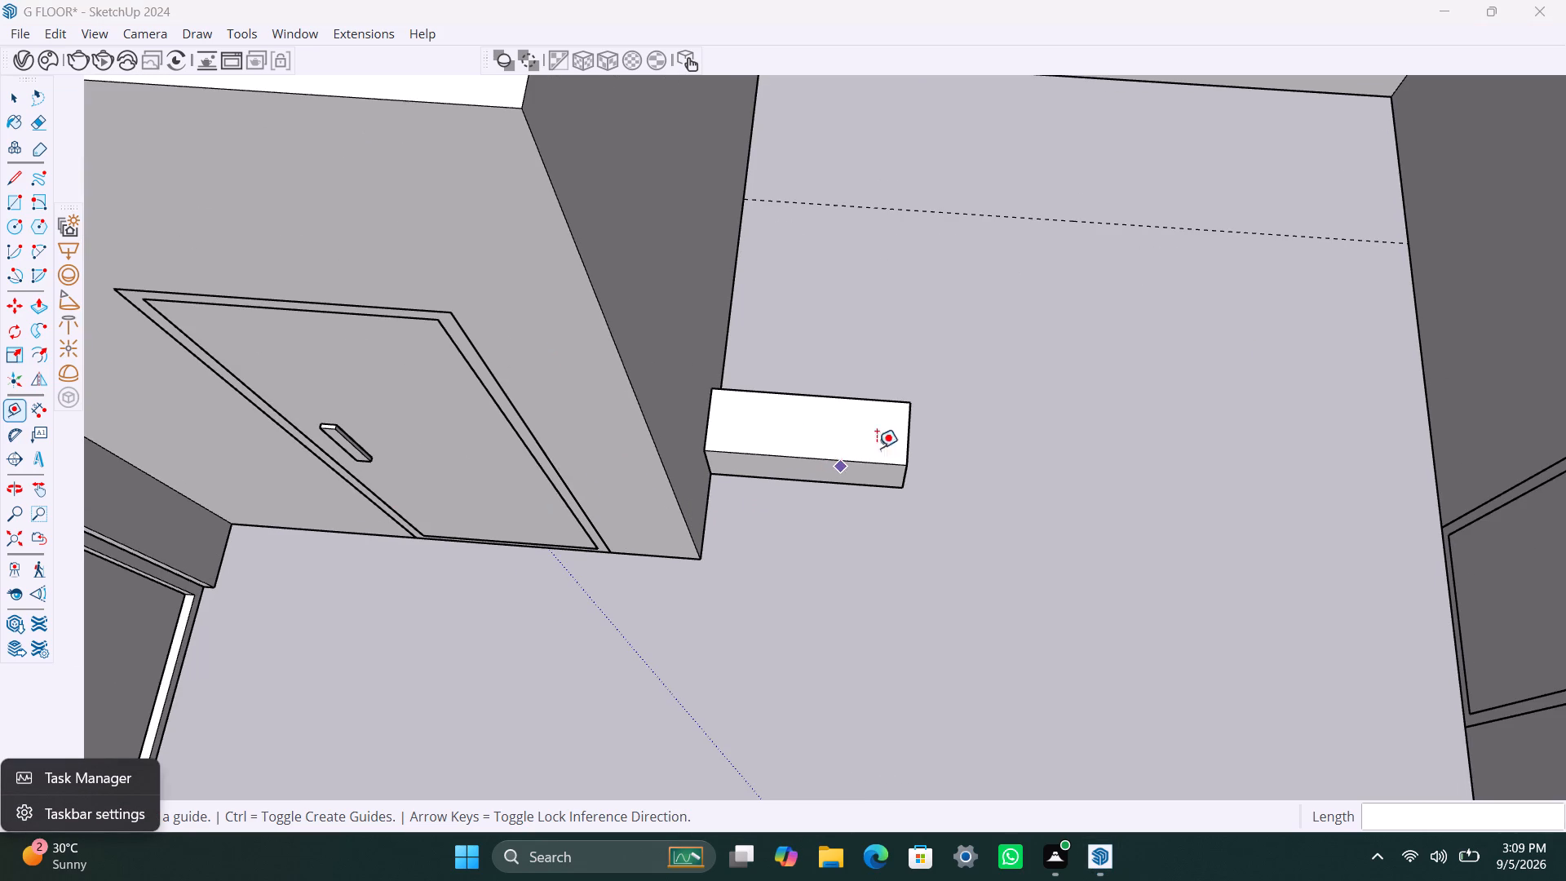
{"action": "scroll", "coordinate": [1020, 305], "scroll_direction": "down", "scroll_amount": 6}
{"action": "middle_click_drag", "start_coordinate": [923, 241], "coordinate": [878, 368], "text": "shift"}
{"action": "scroll", "coordinate": [818, 329], "scroll_direction": "up", "scroll_amount": 2}
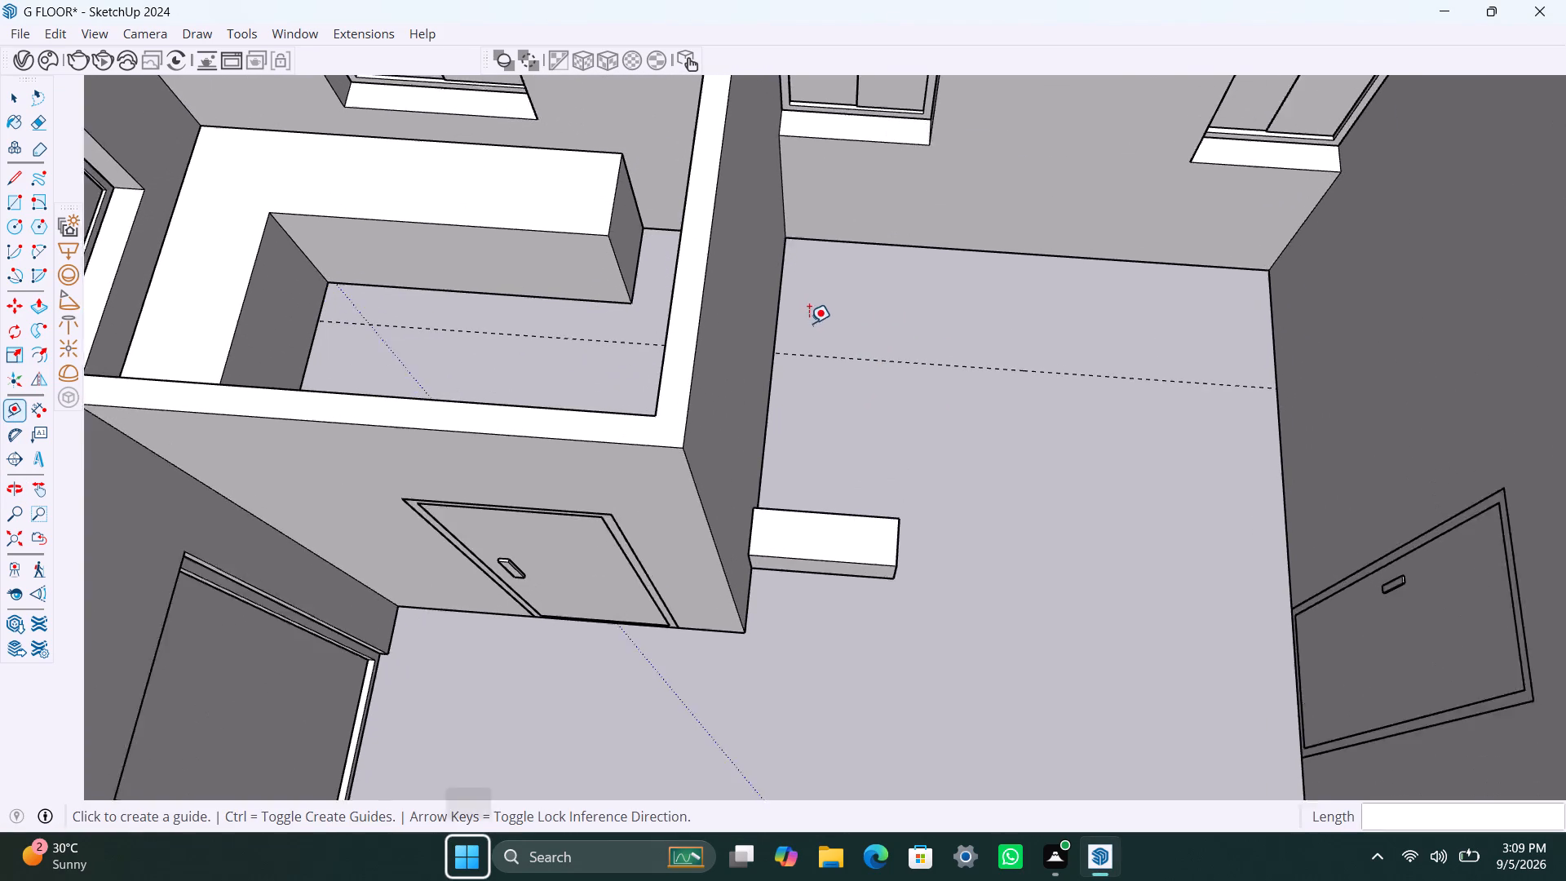
{"action": "scroll", "coordinate": [786, 341], "scroll_direction": "up", "scroll_amount": 3}
{"action": "left_click", "coordinate": [764, 371]}
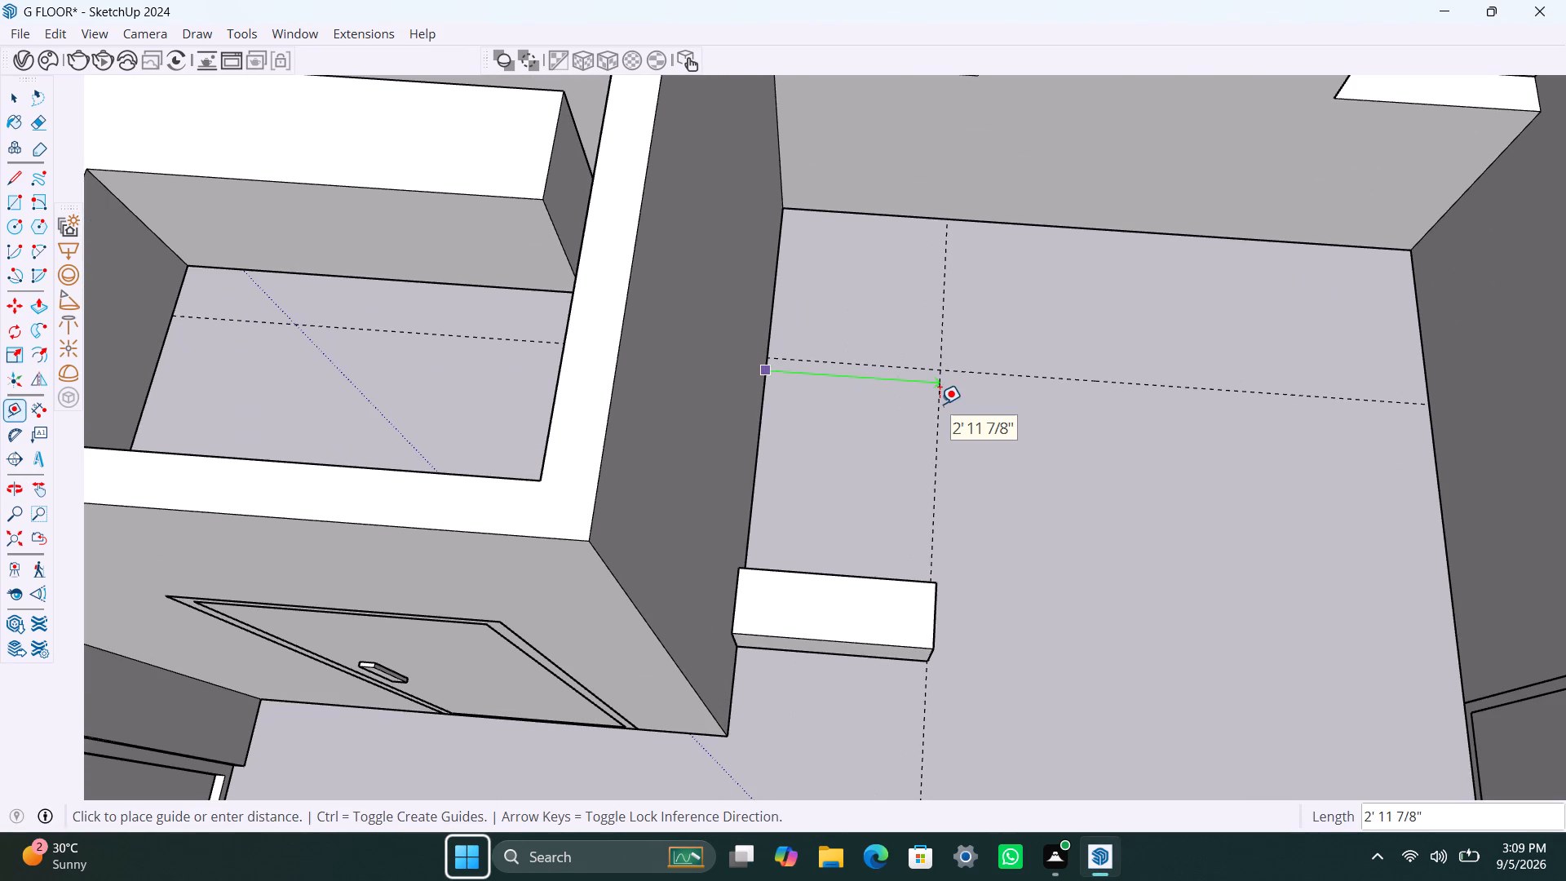
{"action": "type", "text": "3'"}
{"action": "key", "text": "Return"}
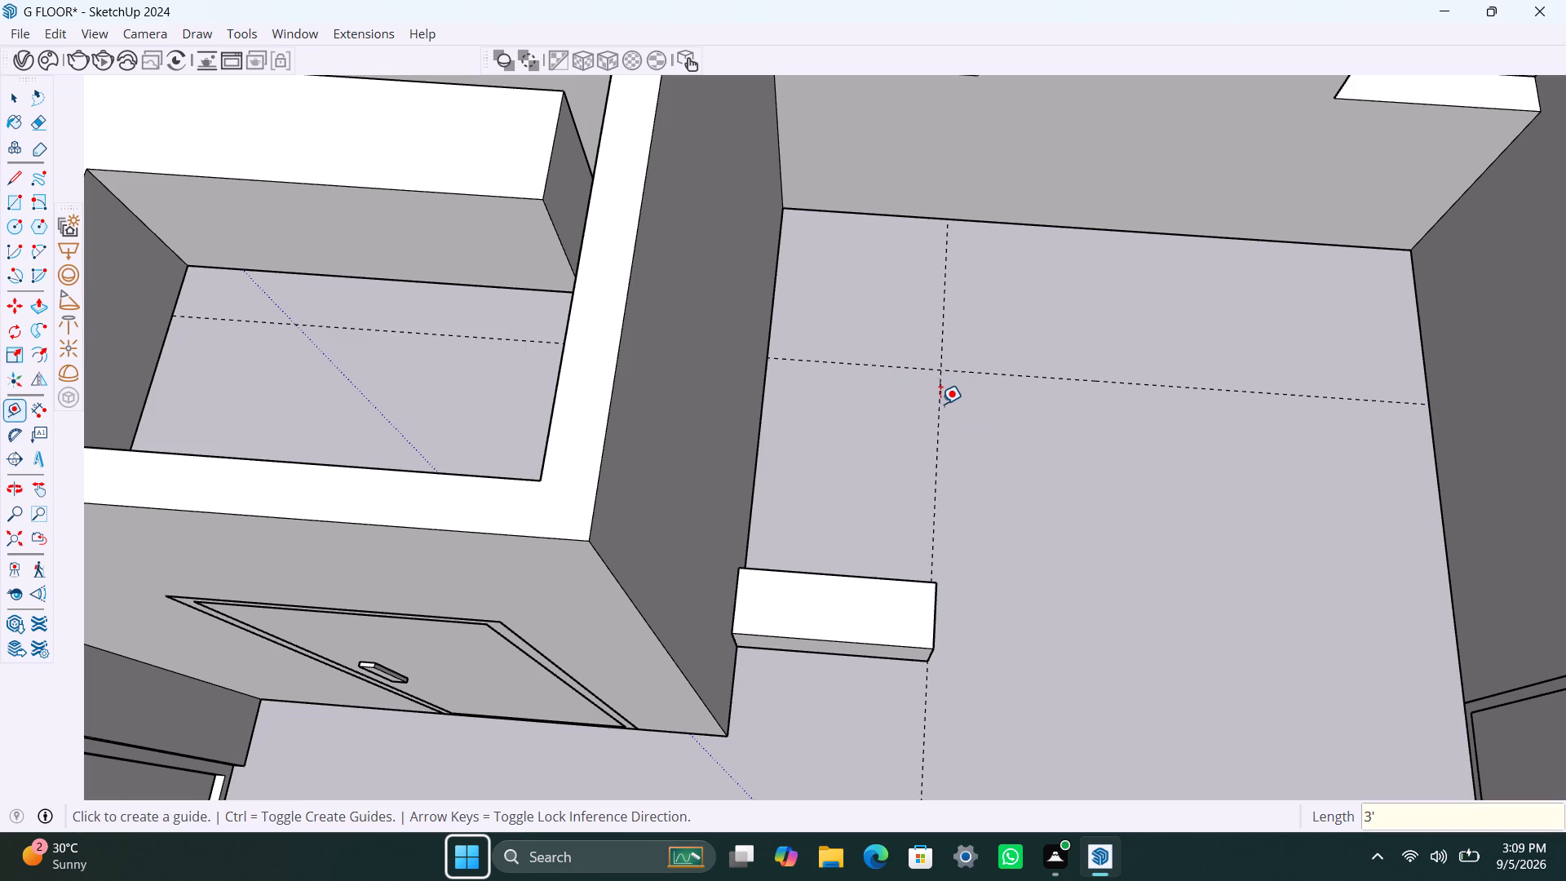
{"action": "left_click", "coordinate": [1441, 453]}
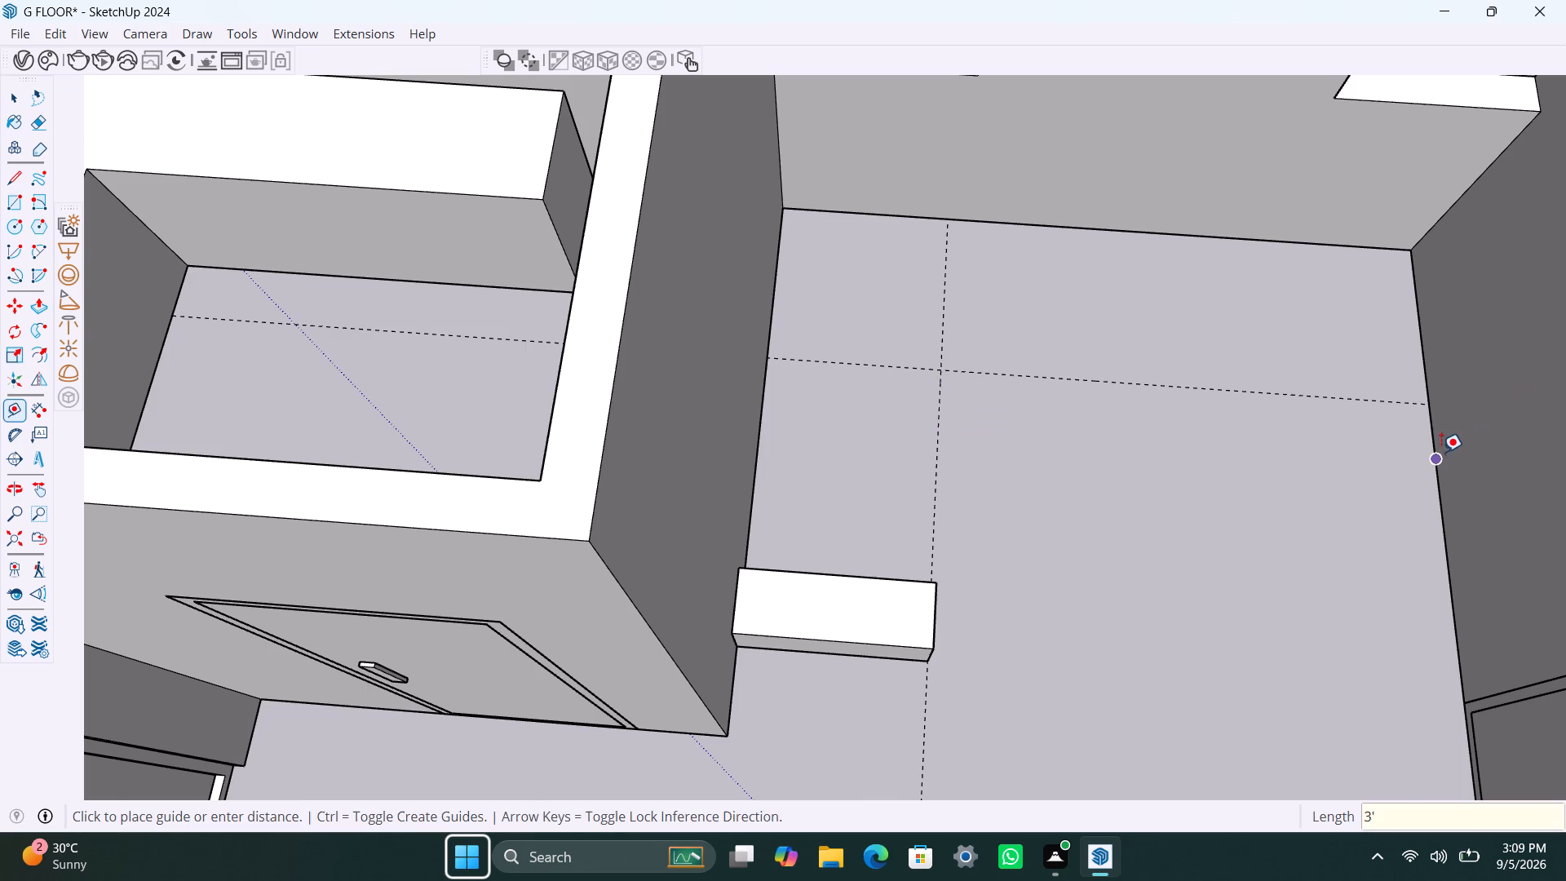
{"action": "type", "text": "3'"}
{"action": "key", "text": "Return"}
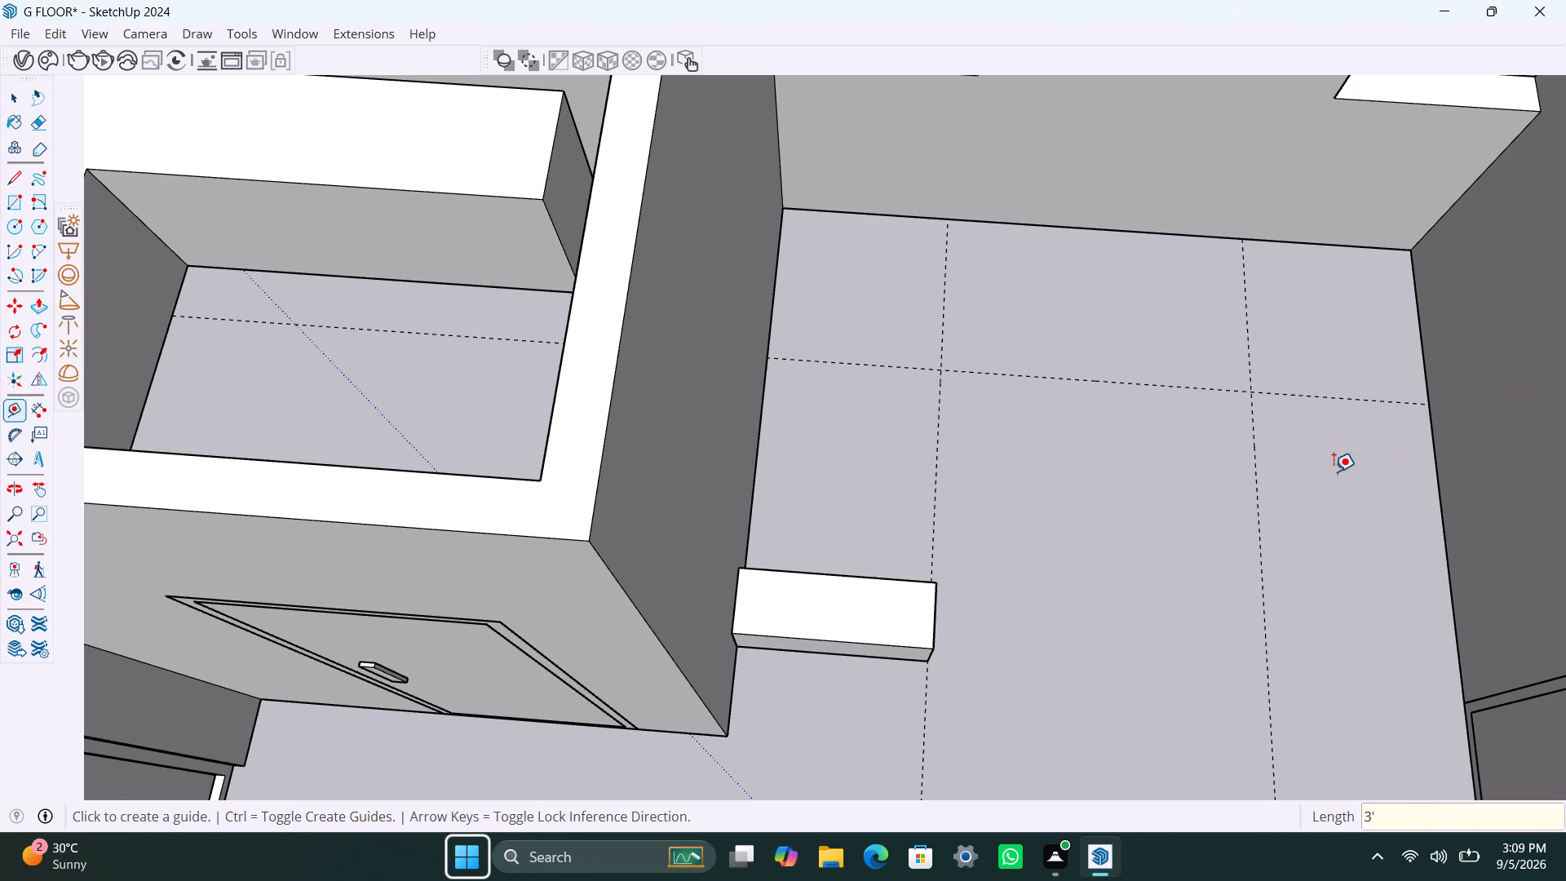
{"action": "key", "text": "space"}
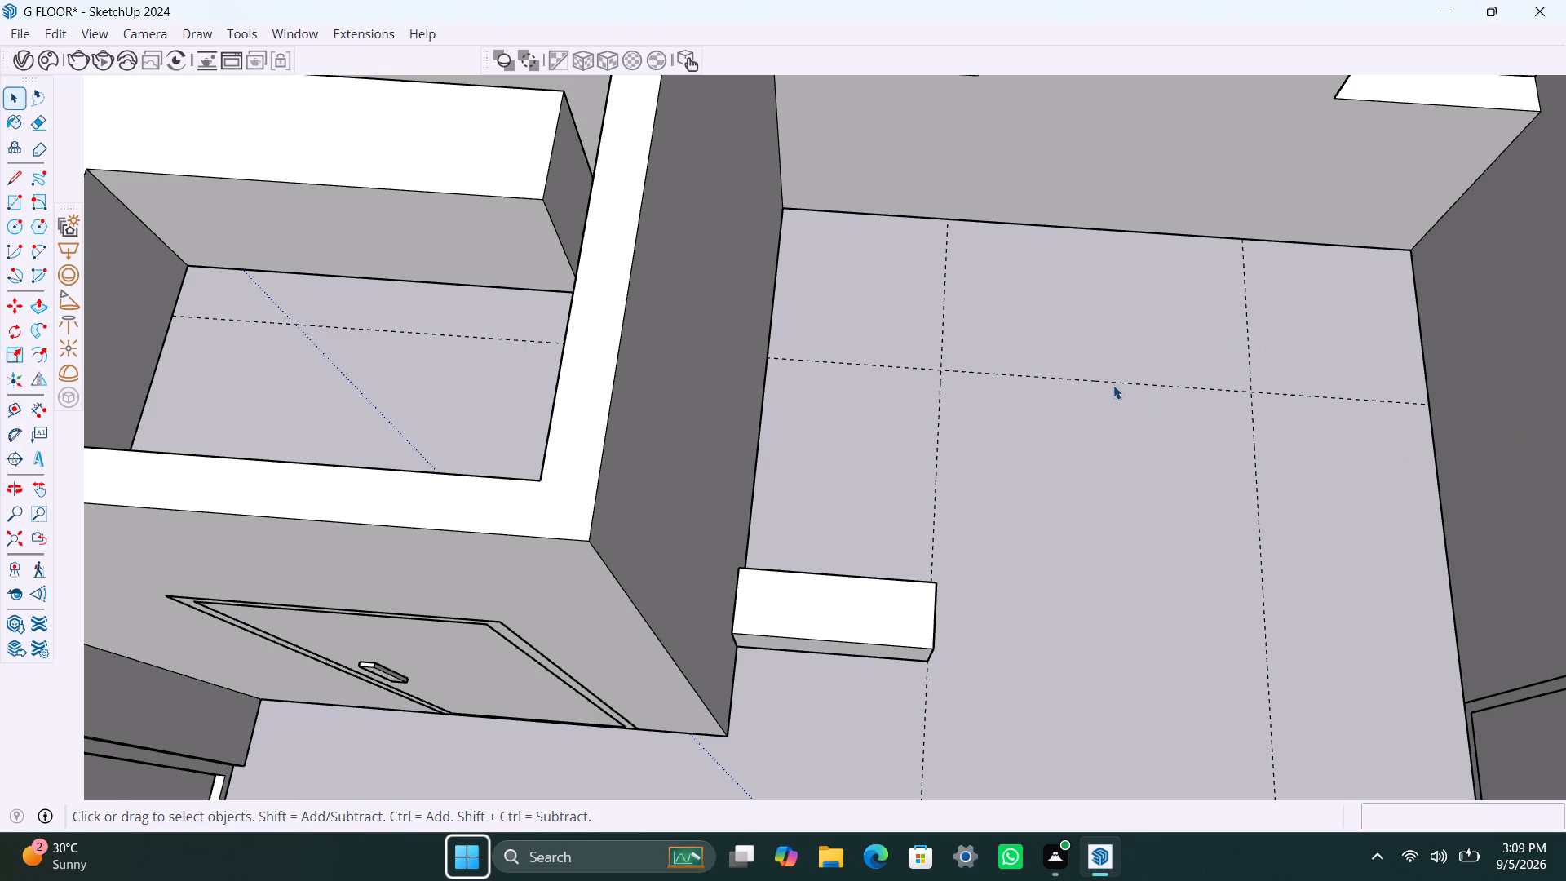
Place a parallel guide 4' in front of the back-wall guide, on the side of the stair block.
{"action": "key", "text": "t"}
{"action": "left_click", "coordinate": [1115, 383]}
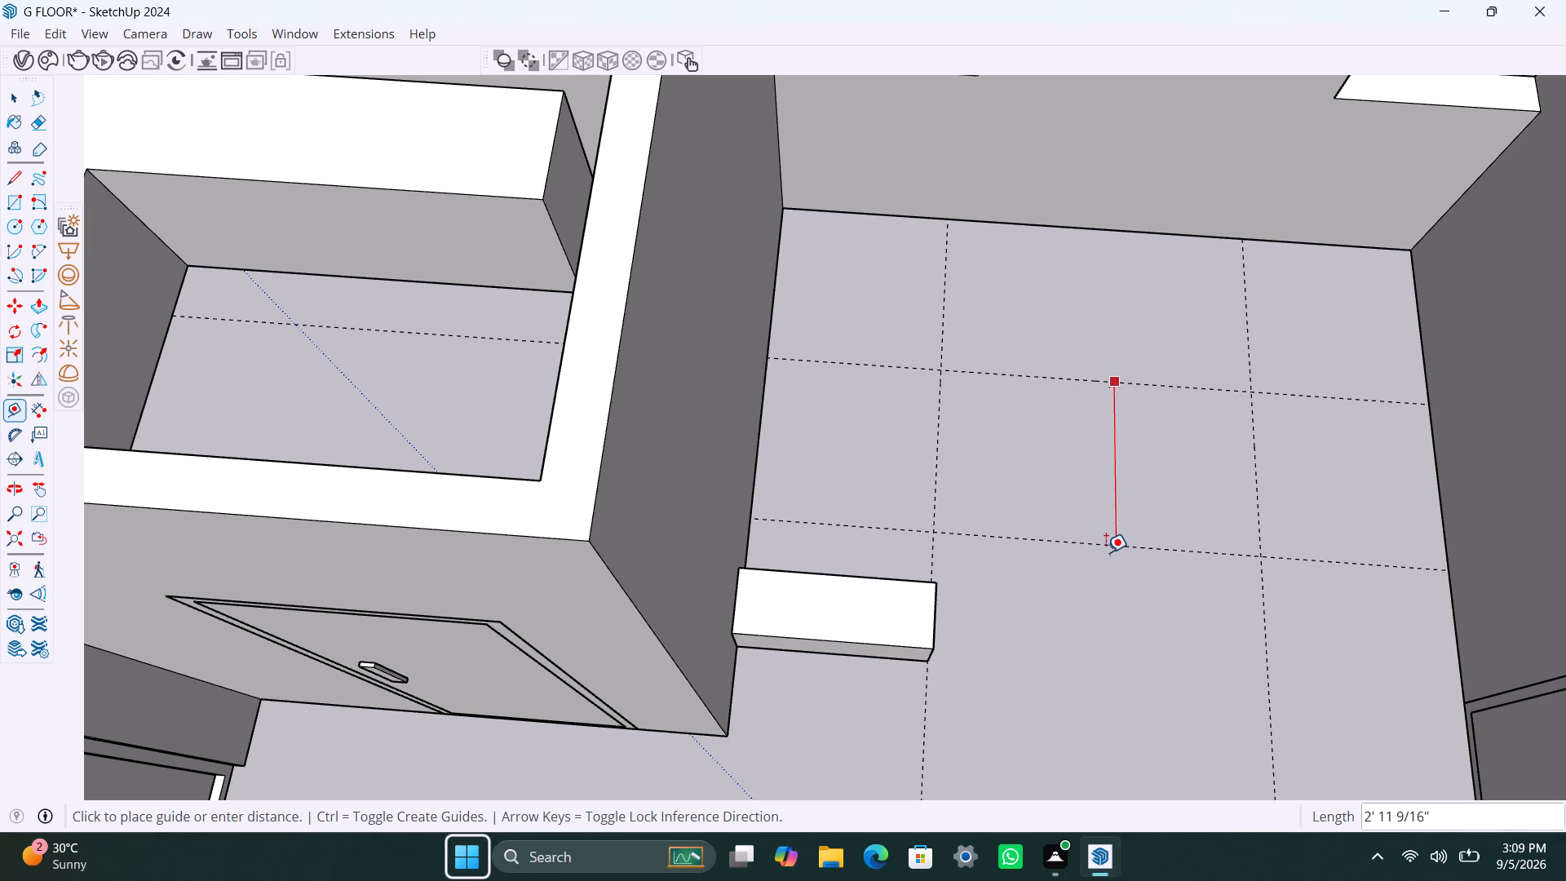
{"action": "type", "text": "4'"}
{"action": "key", "text": "Return"}
{"action": "key", "text": "space"}
Move the stair block about 1' along the partition so its lower front outer corner sits on the guide intersection.
{"action": "scroll", "coordinate": [1015, 631], "scroll_direction": "up", "scroll_amount": 3}
{"action": "middle_click_drag", "start_coordinate": [1015, 626], "coordinate": [887, 626]}
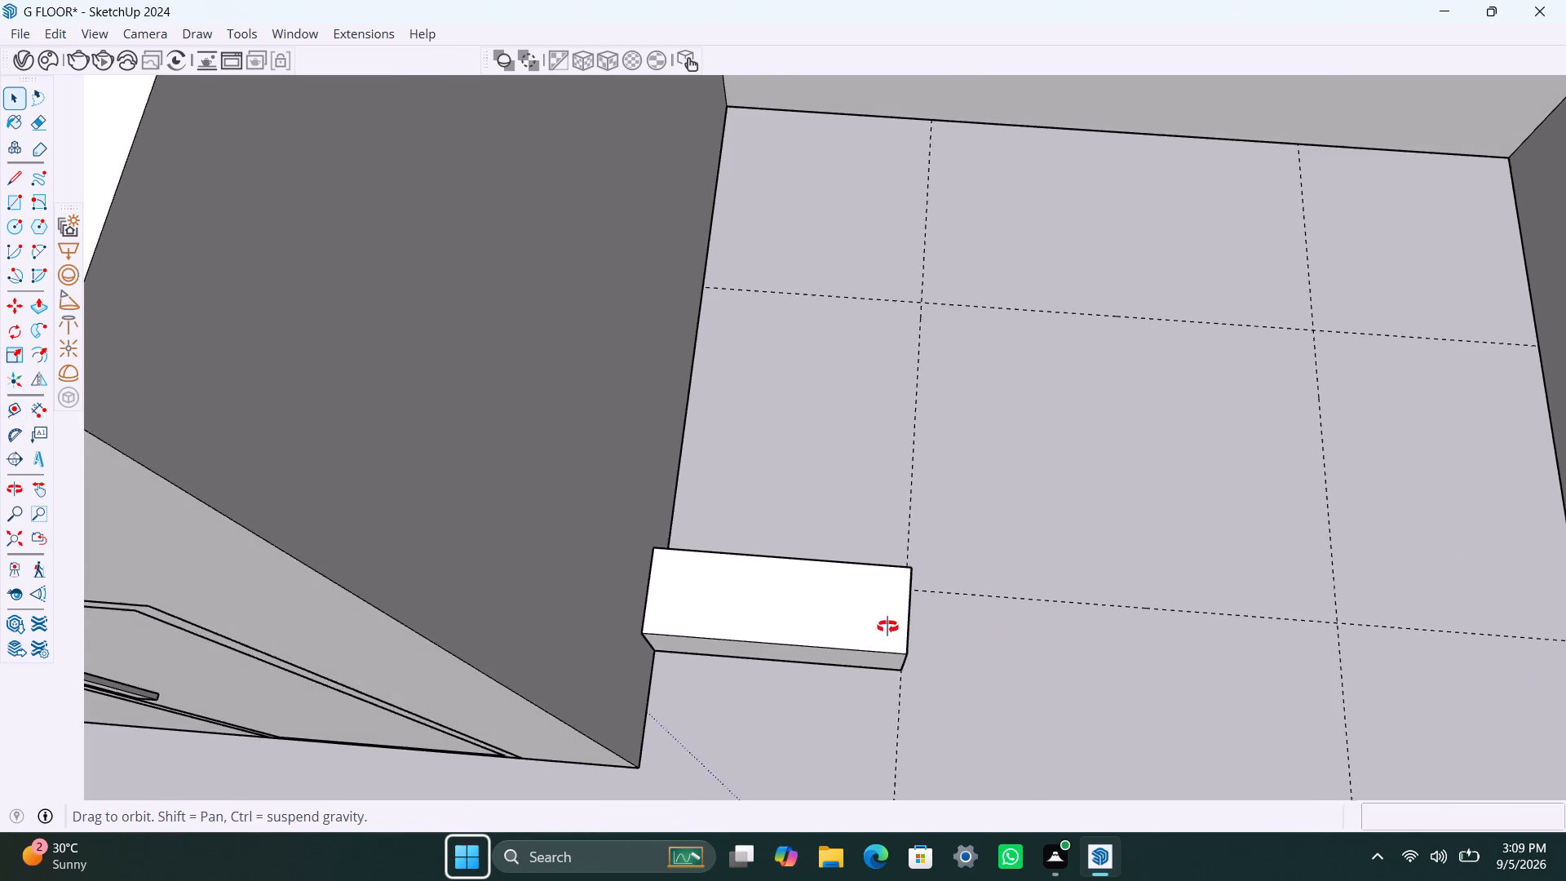
{"action": "middle_click_drag", "start_coordinate": [887, 626], "coordinate": [660, 608]}
{"action": "scroll", "coordinate": [812, 640], "scroll_direction": "up", "scroll_amount": 6}
{"action": "left_click", "coordinate": [738, 610]}
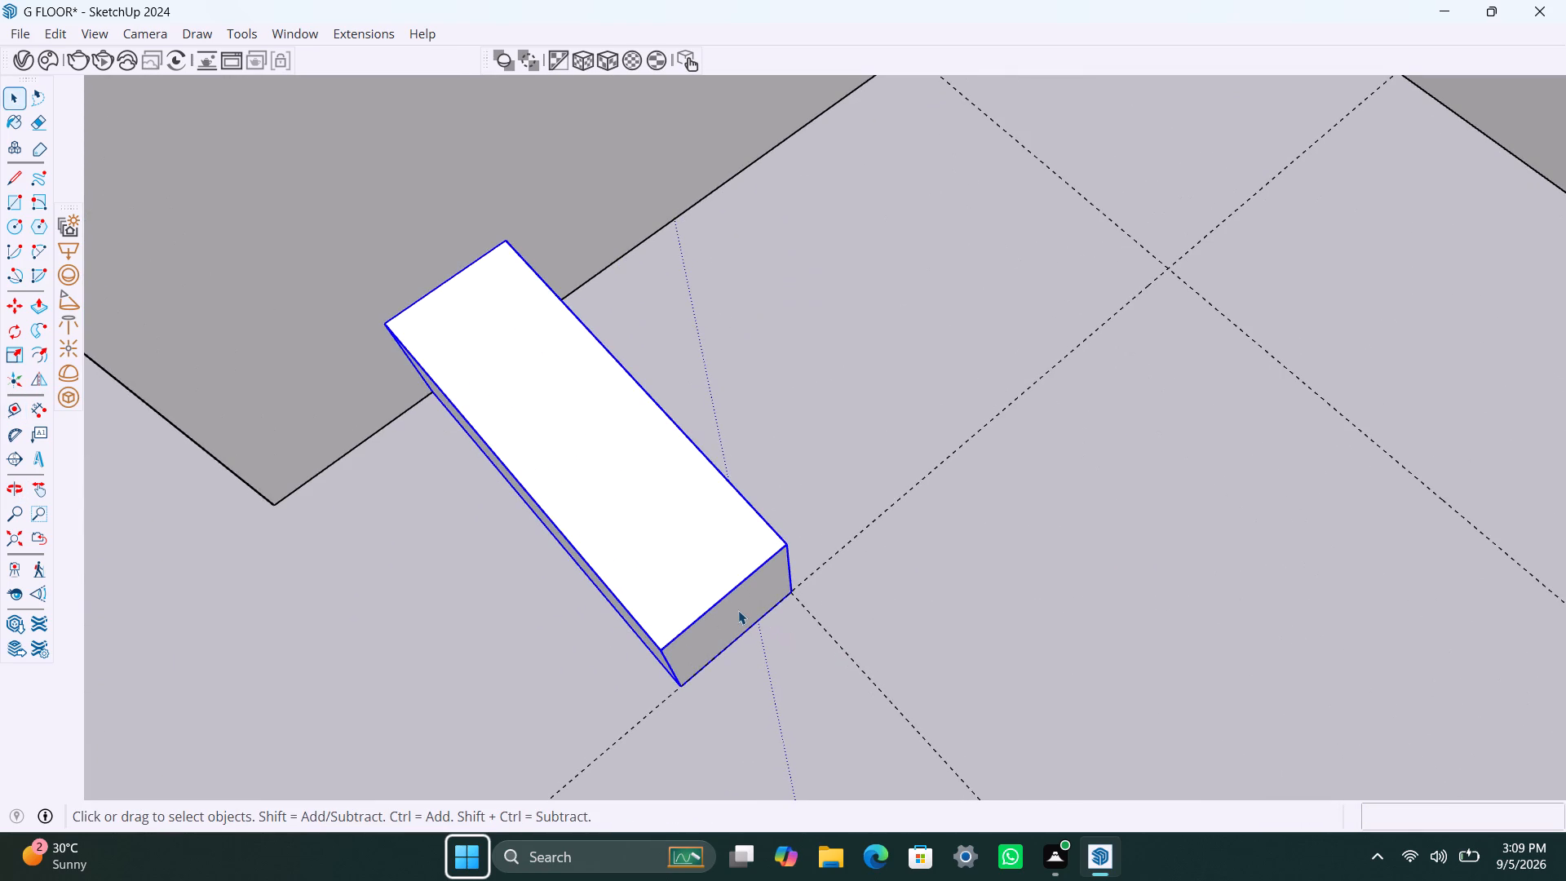
{"action": "key", "text": "m"}
{"action": "left_click", "coordinate": [791, 589]}
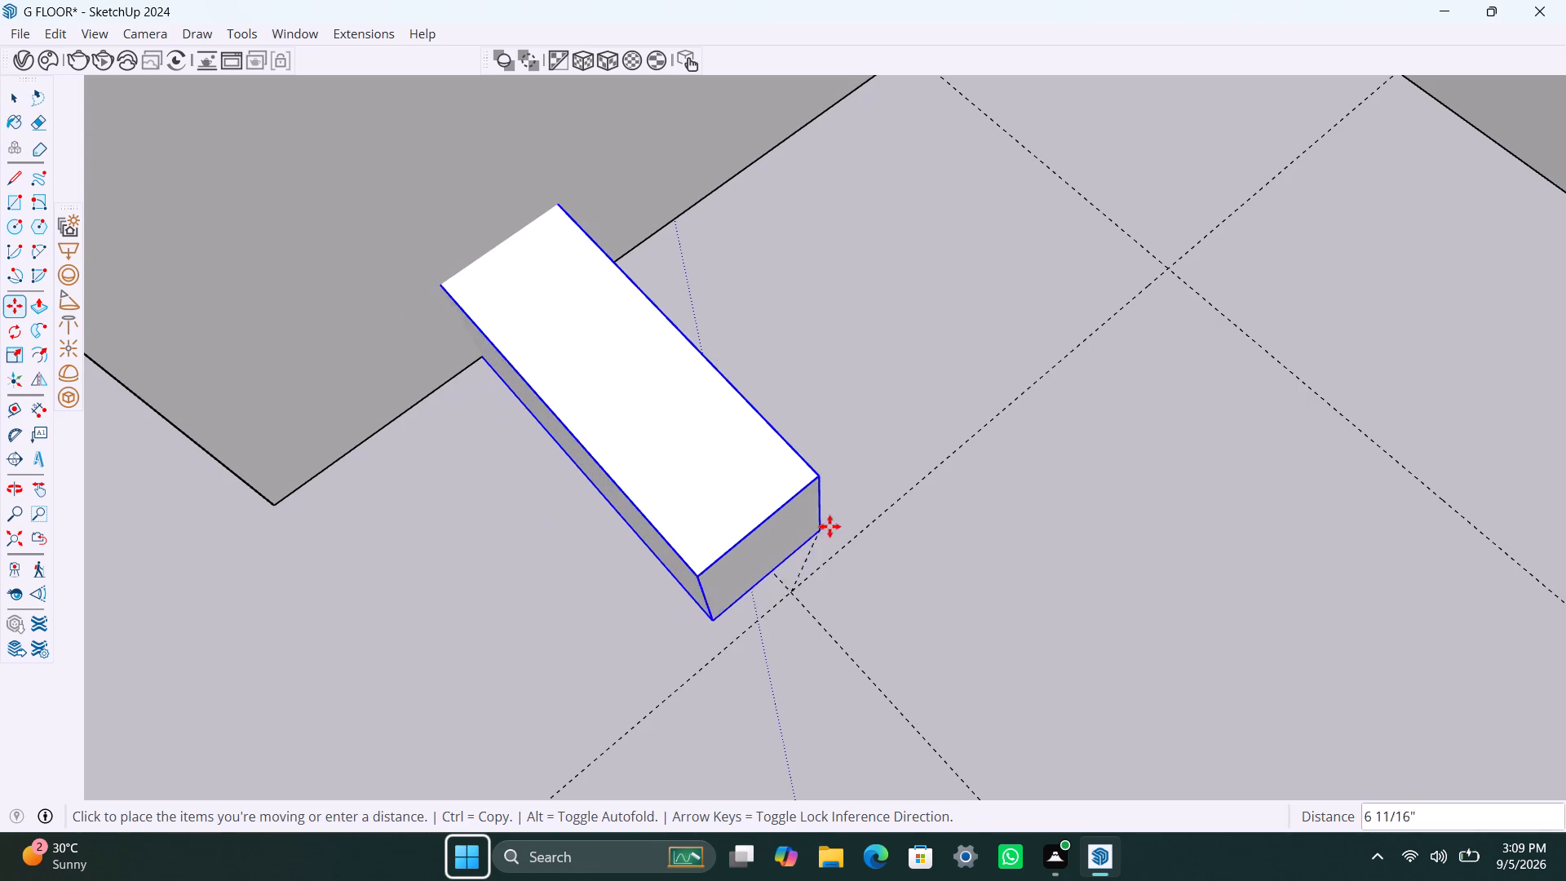
{"action": "left_click", "coordinate": [903, 507]}
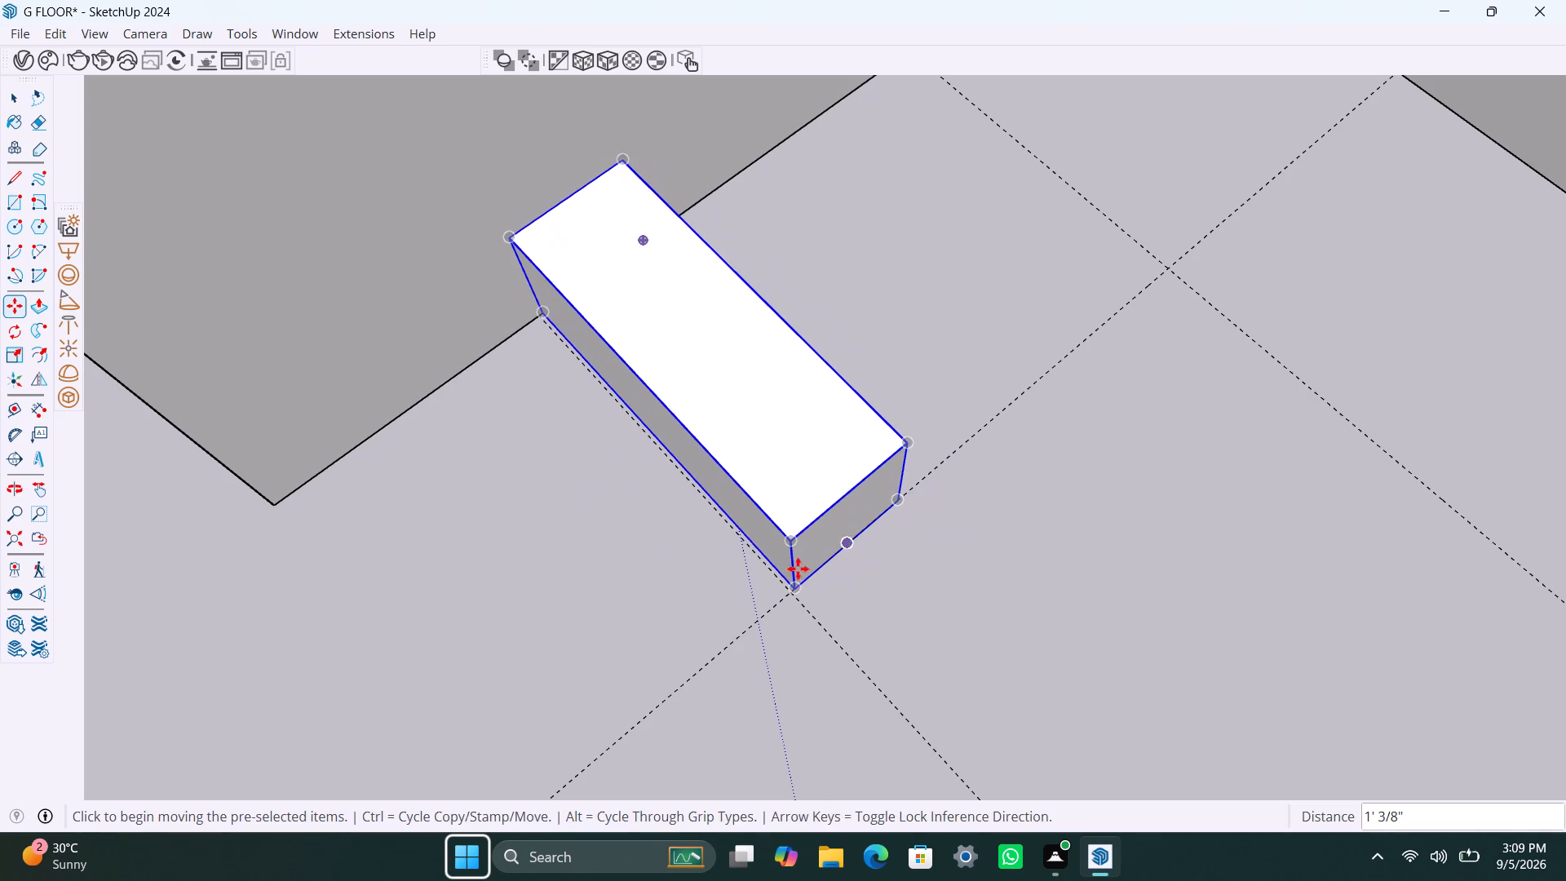
{"action": "left_click", "coordinate": [802, 582]}
{"action": "left_click", "coordinate": [794, 591]}
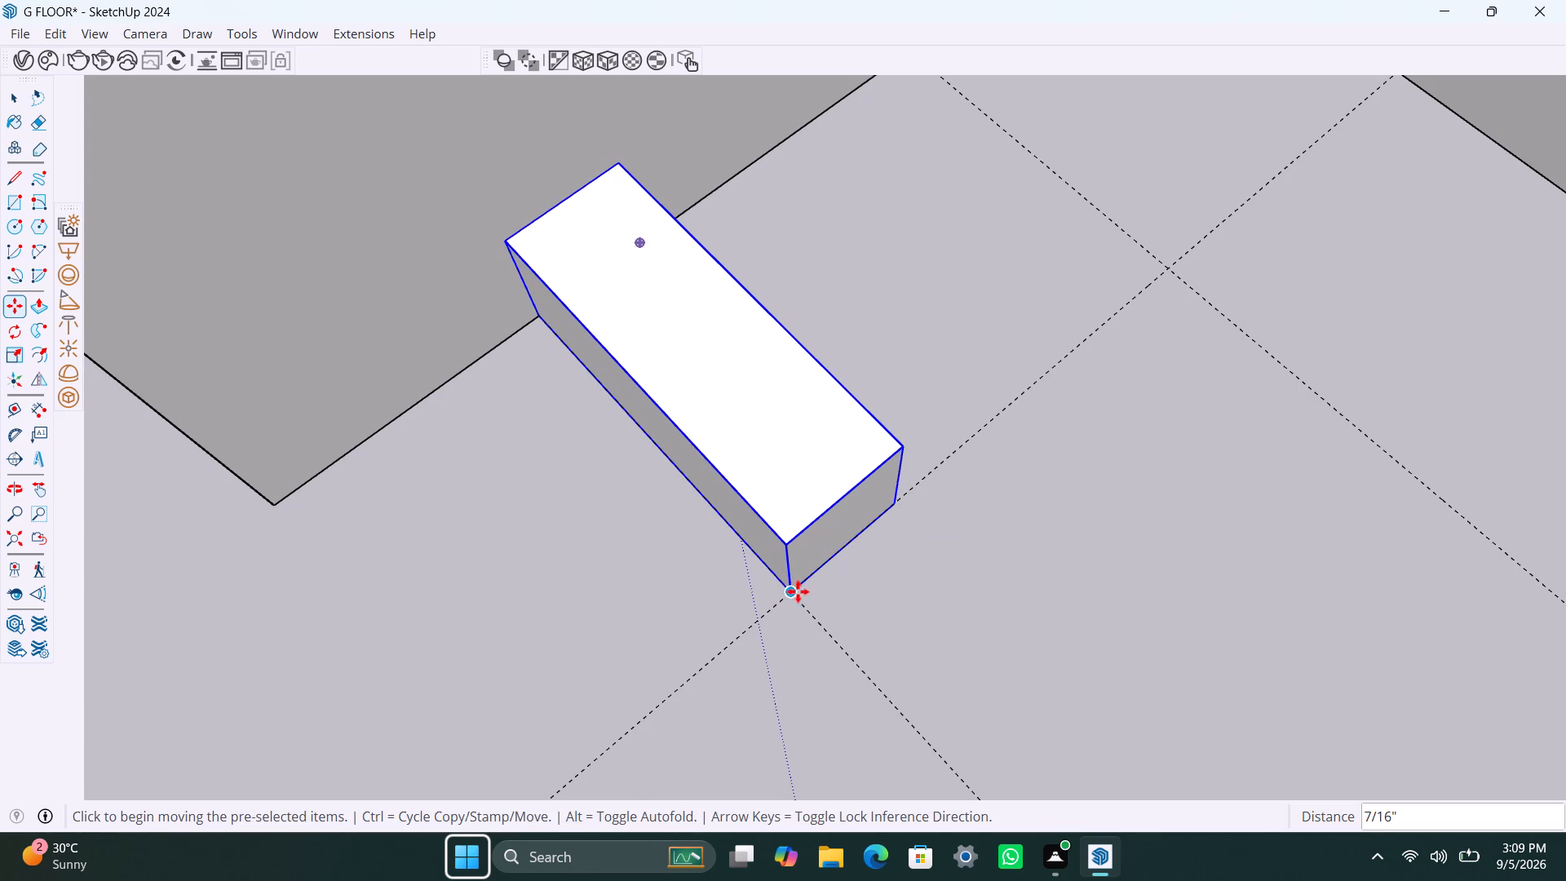
Stack four copies of the stair block toward the back wall, each lower front corner on the previous block's upper back corner.
{"action": "key", "text": "m"}
{"action": "left_click", "coordinate": [793, 593]}
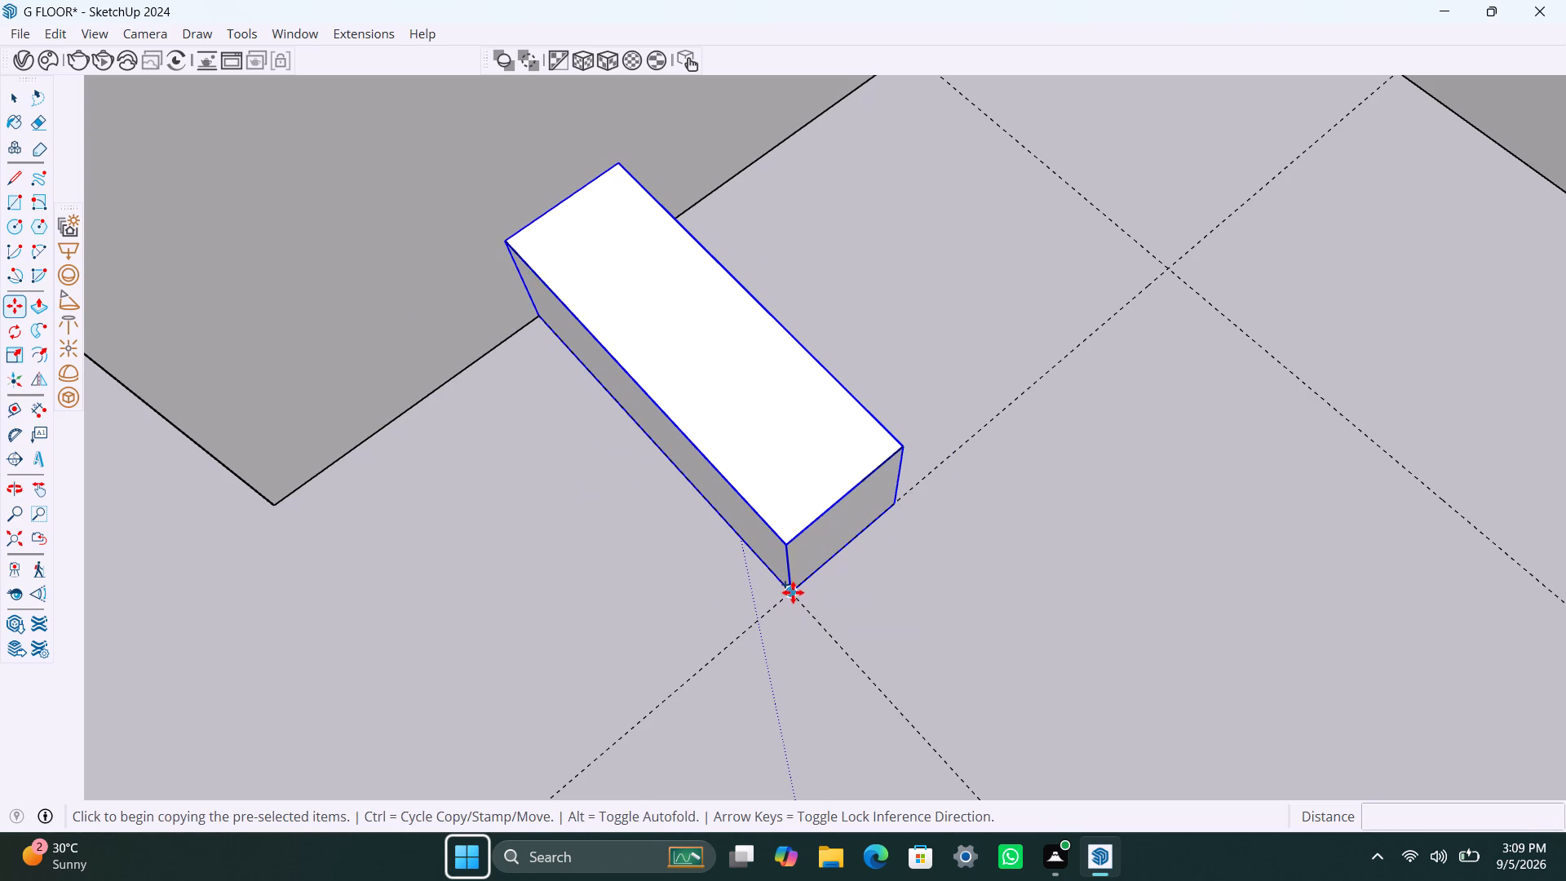
{"action": "left_click", "coordinate": [901, 454]}
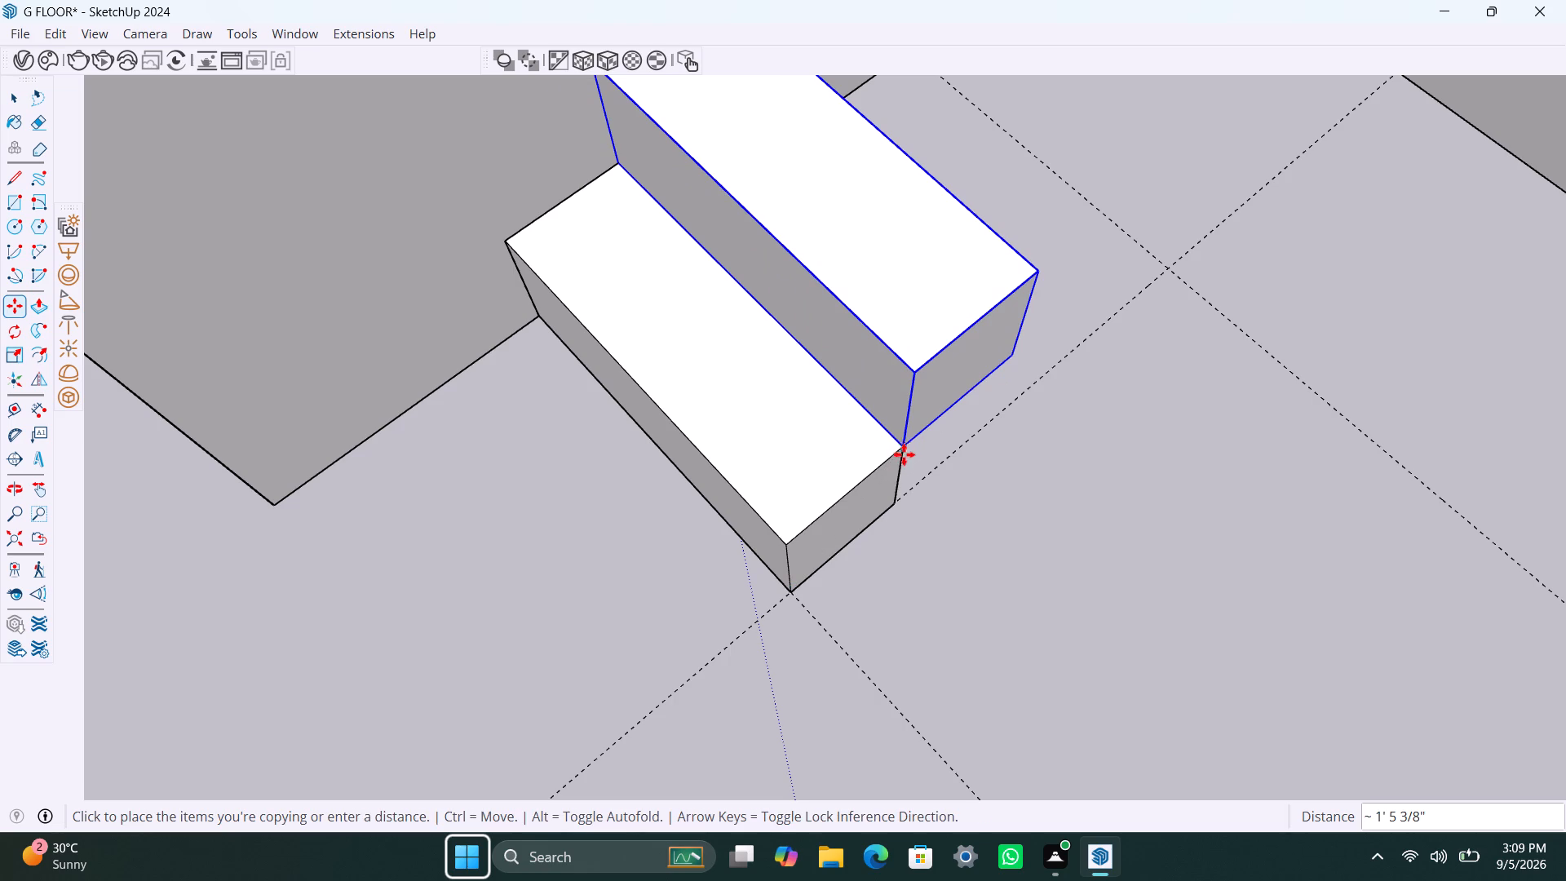
{"action": "left_click", "coordinate": [905, 455]}
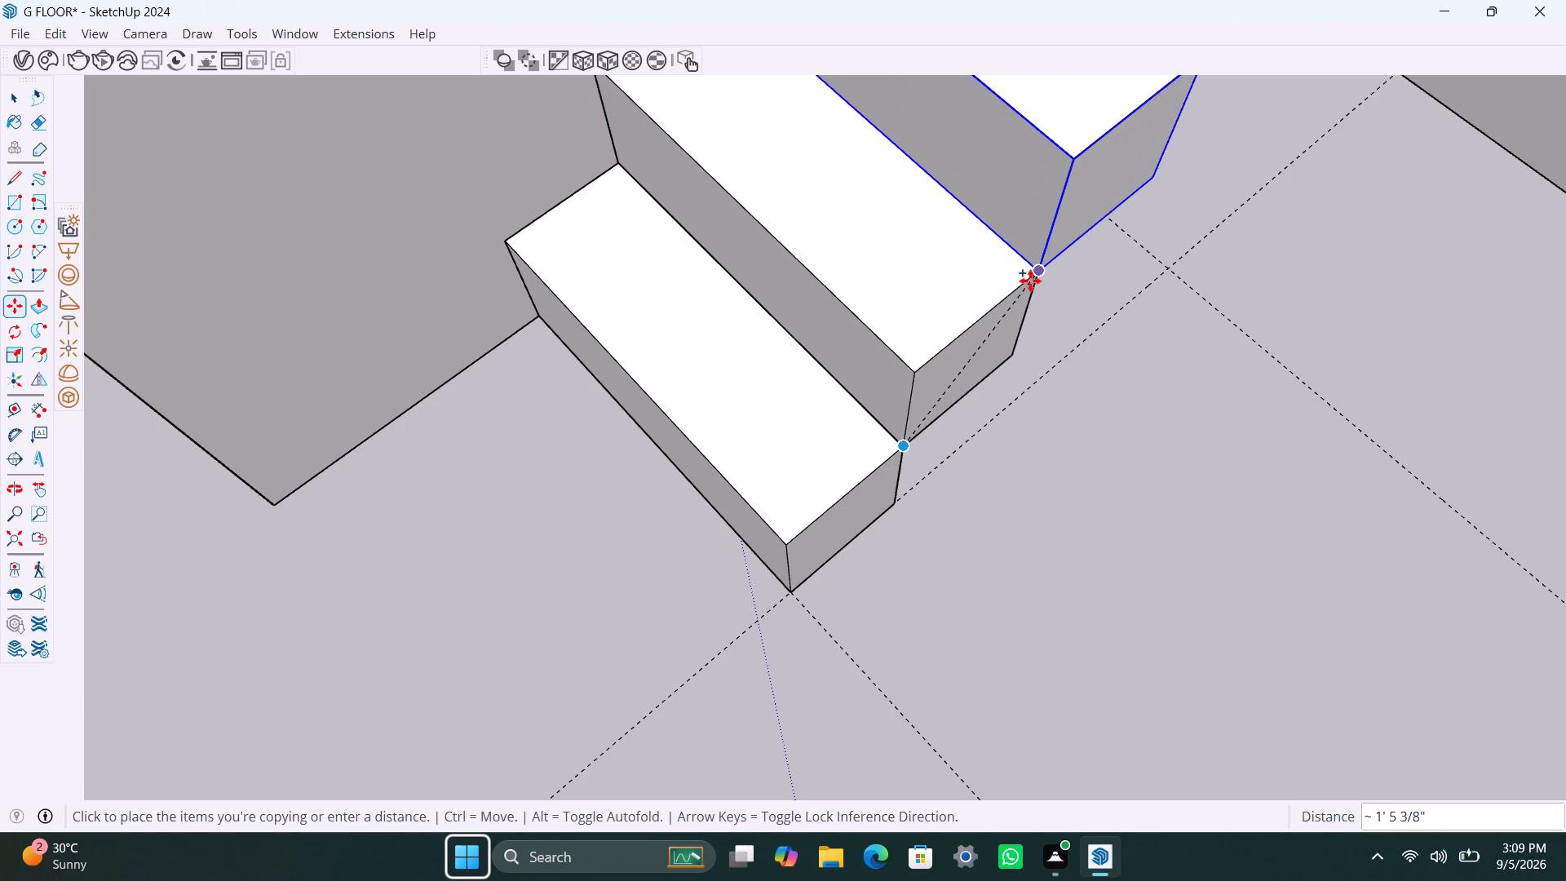
{"action": "left_click", "coordinate": [1030, 280]}
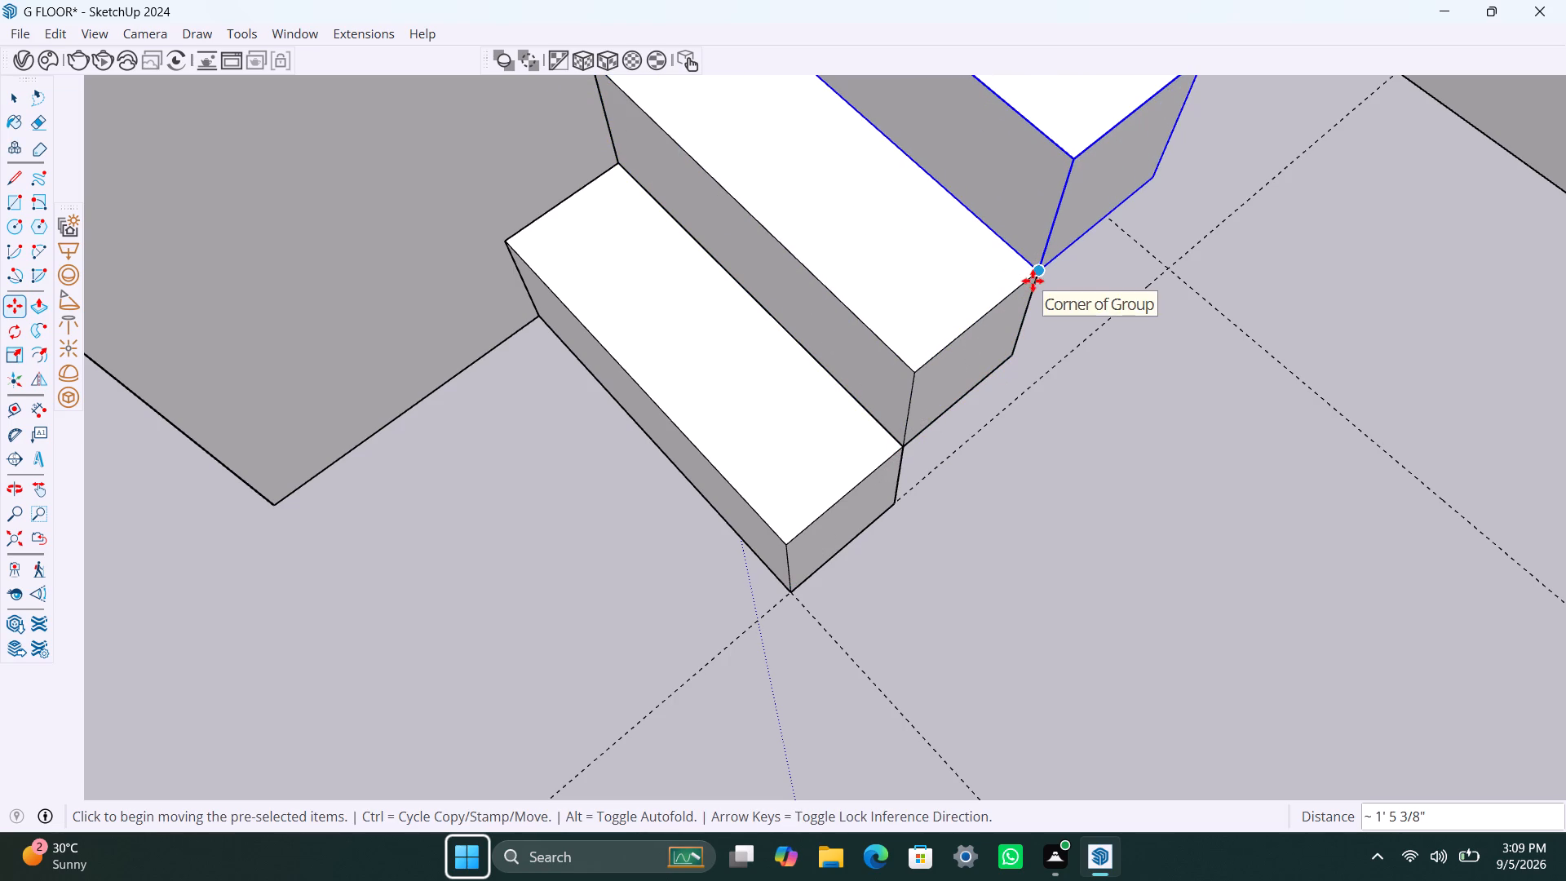
{"action": "left_click", "coordinate": [1038, 273]}
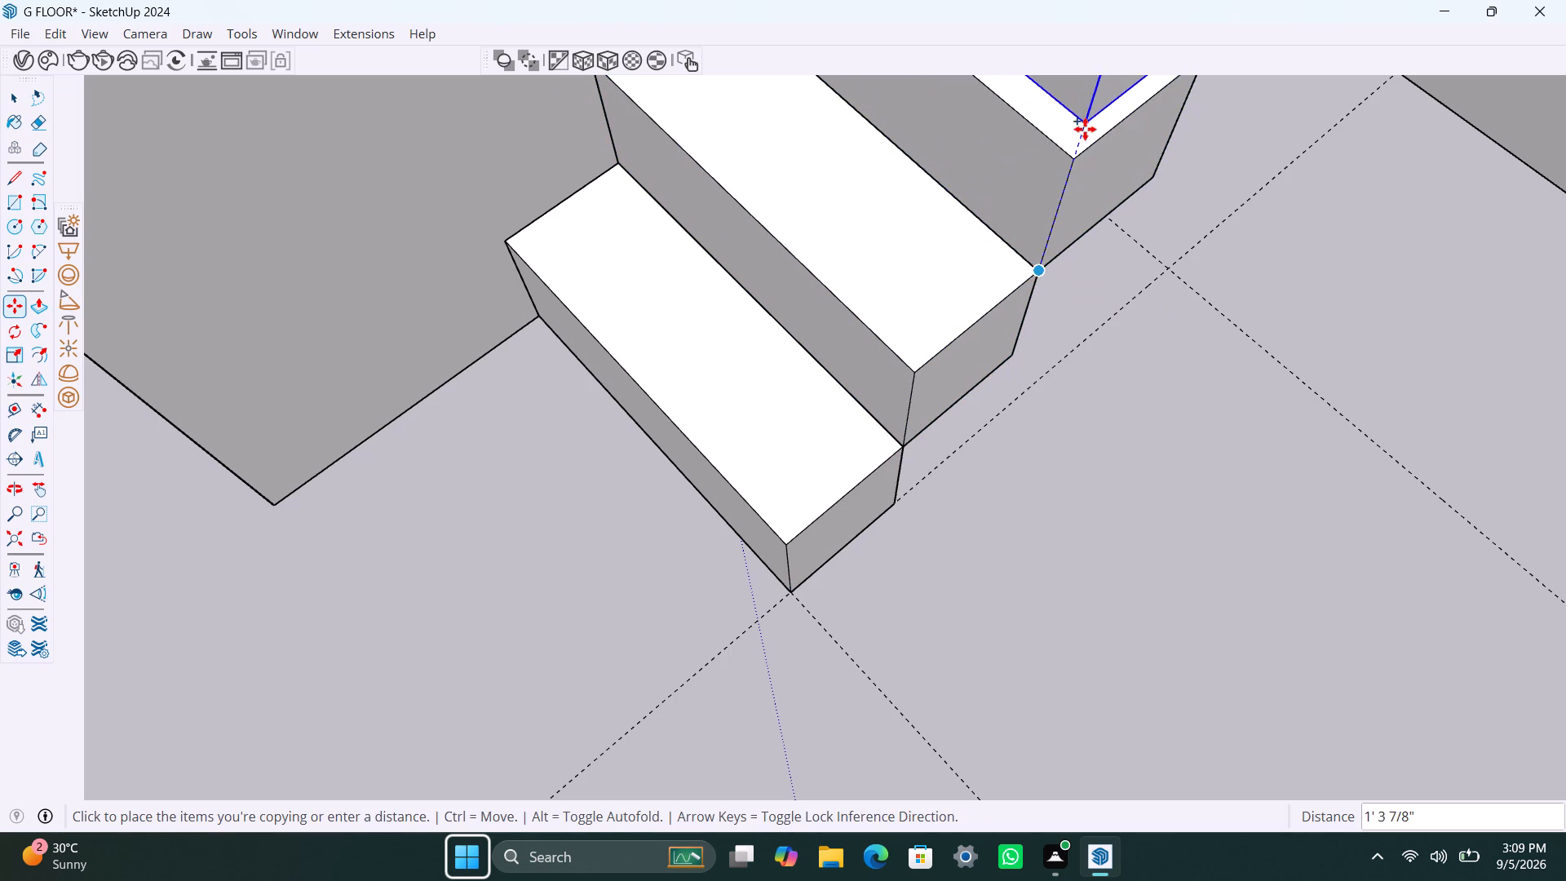
{"action": "scroll", "coordinate": [1090, 152], "scroll_direction": "down", "scroll_amount": 3}
{"action": "middle_click_drag", "start_coordinate": [1093, 151], "coordinate": [675, 268]}
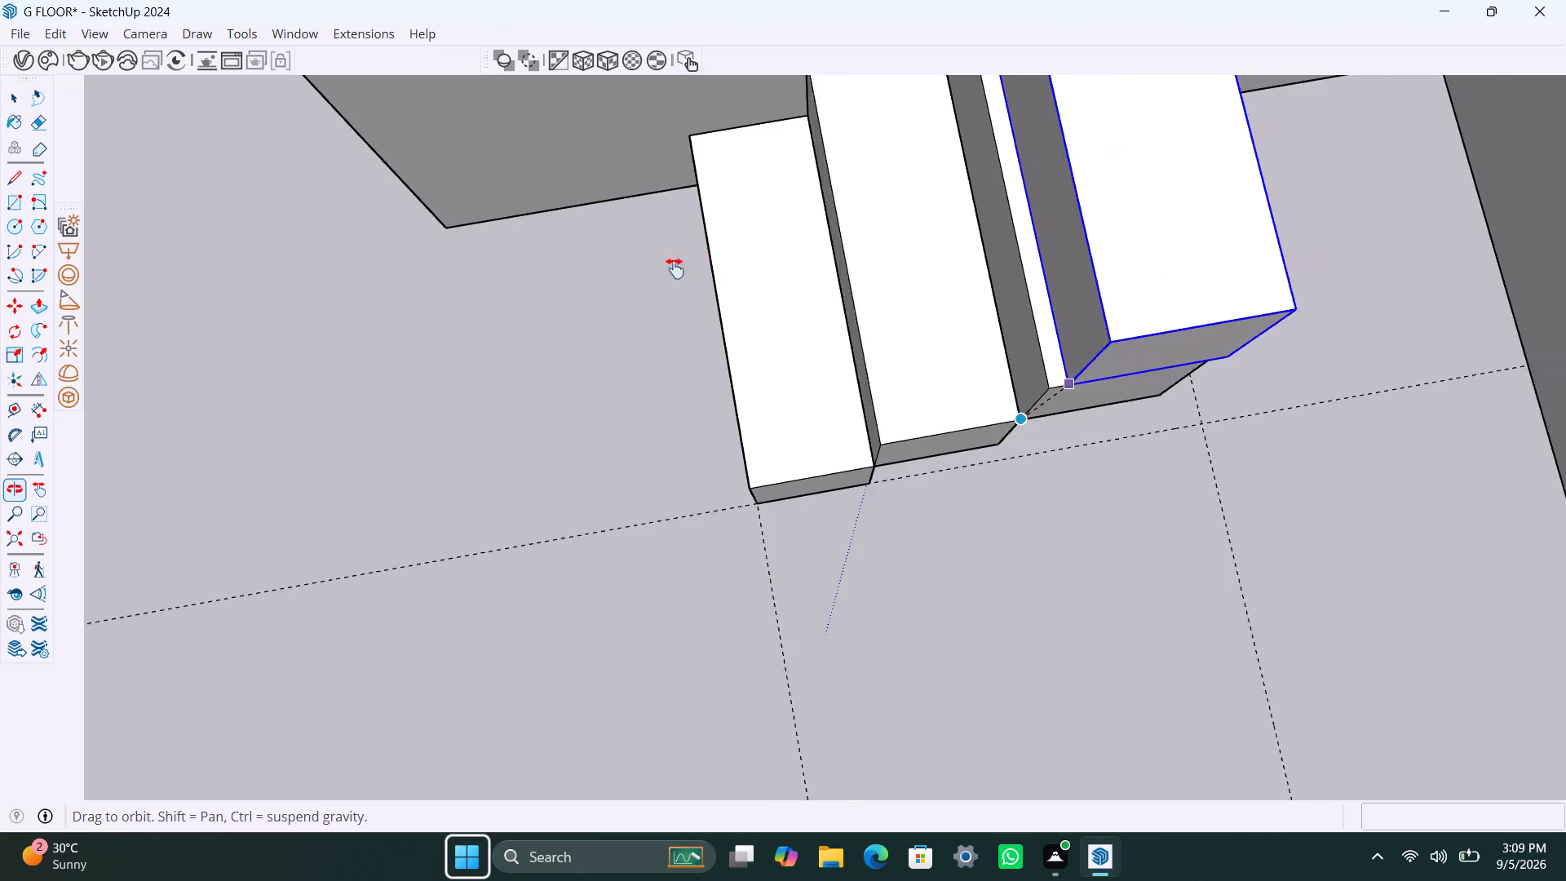
{"action": "middle_click_drag", "start_coordinate": [675, 268], "coordinate": [559, 271]}
{"action": "left_click", "coordinate": [895, 362]}
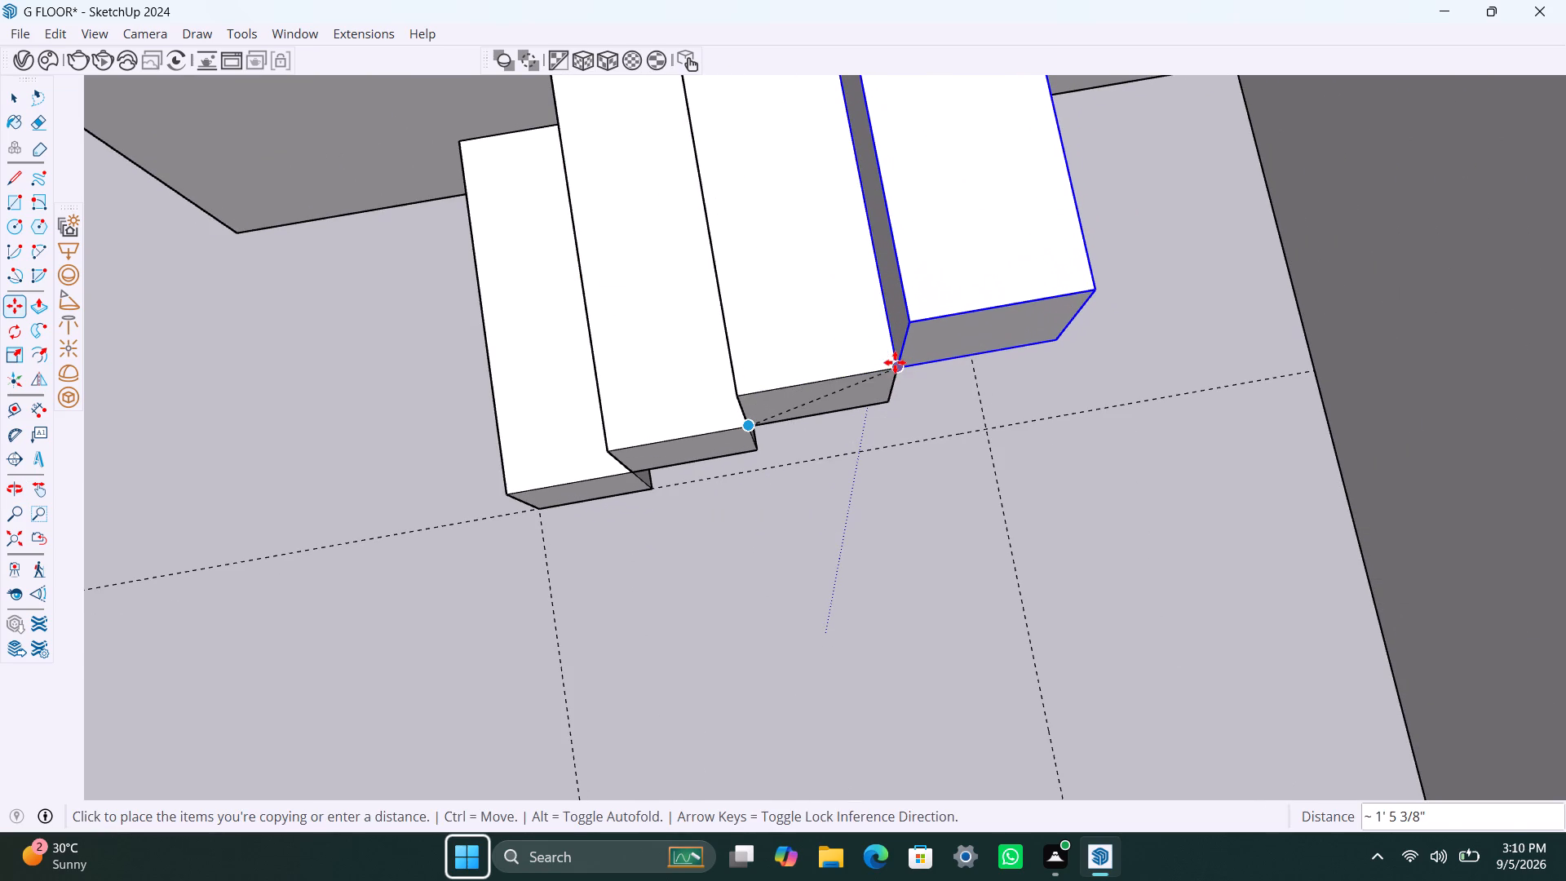
{"action": "left_click", "coordinate": [897, 360]}
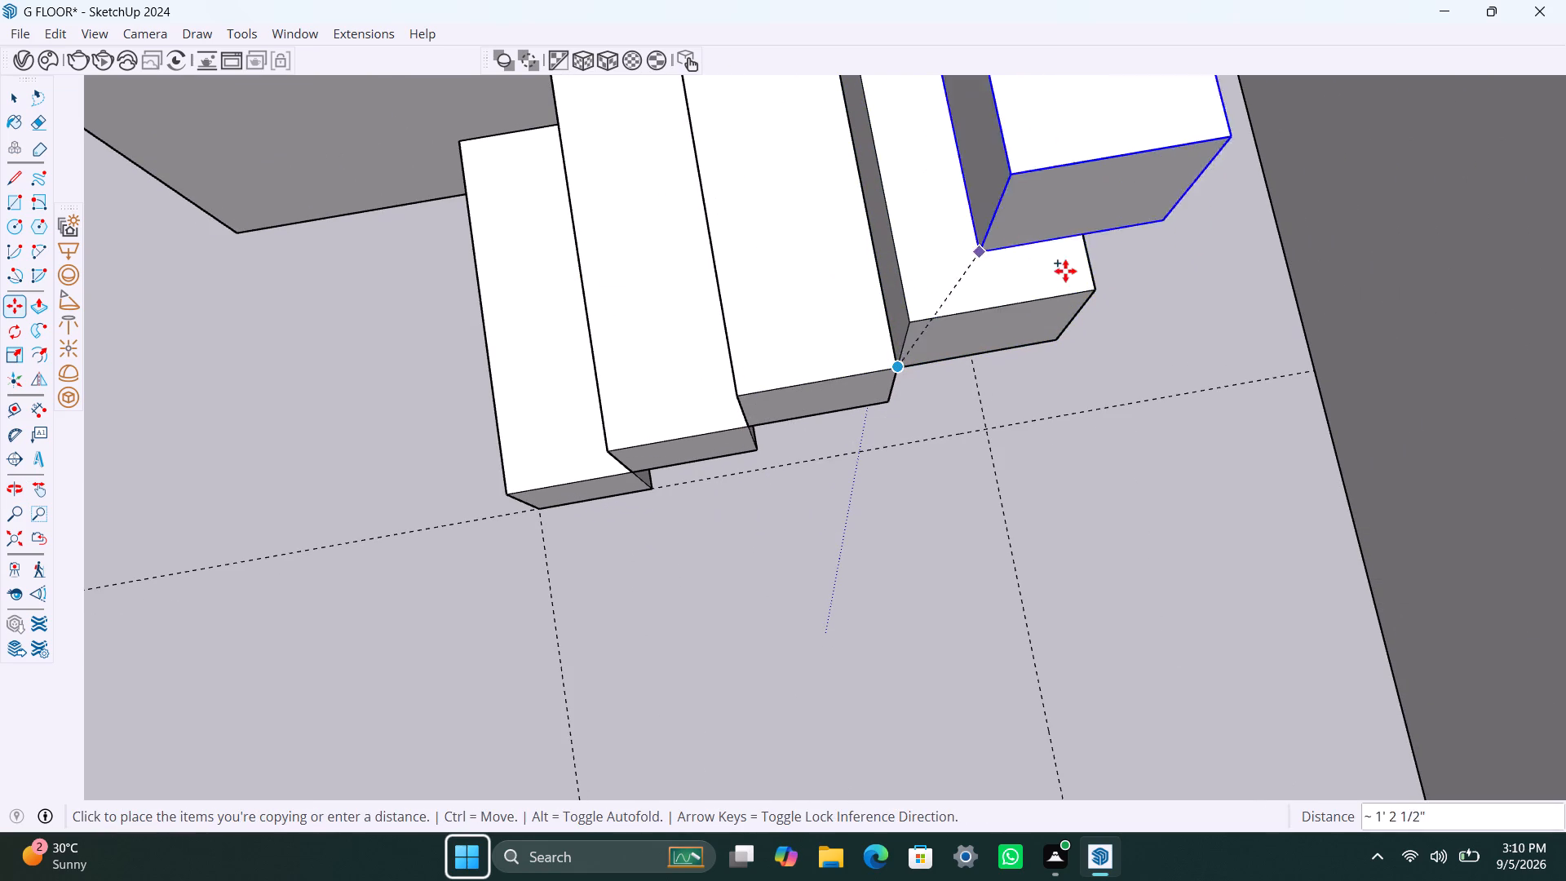
{"action": "left_click", "coordinate": [1090, 286]}
Open the top stair block for editing and Push/Pull its back face to the hall's back wall as a landing.
{"action": "scroll", "coordinate": [1175, 260], "scroll_direction": "down", "scroll_amount": 9}
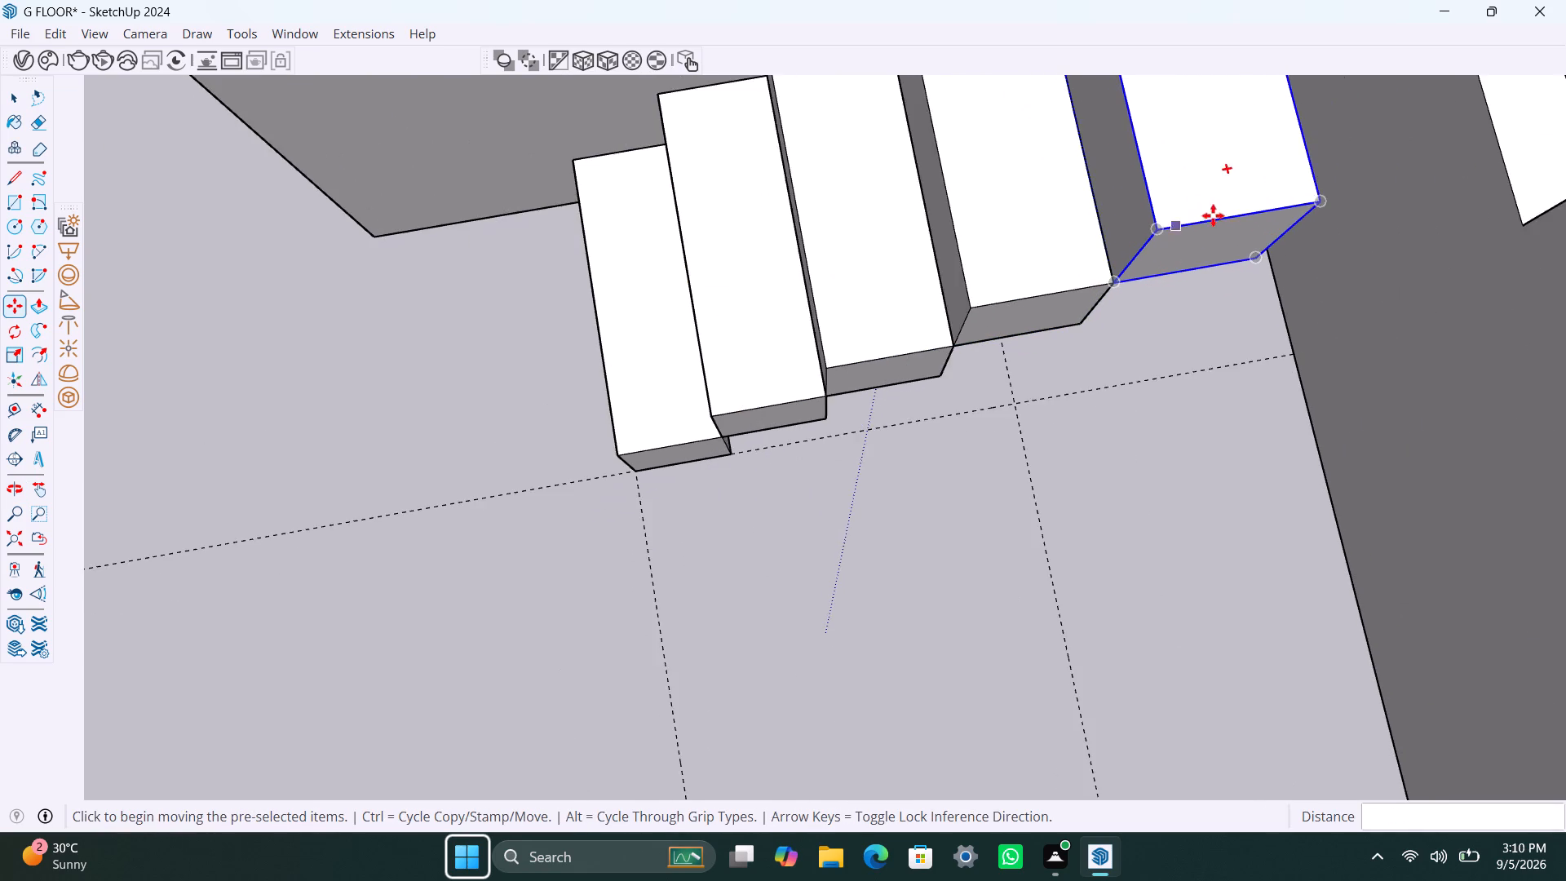
{"action": "scroll", "coordinate": [1213, 215], "scroll_direction": "down", "scroll_amount": 2}
{"action": "middle_click_drag", "start_coordinate": [1258, 228], "coordinate": [919, 299], "text": "shift"}
{"action": "scroll", "coordinate": [975, 261], "scroll_direction": "up", "scroll_amount": 3}
{"action": "middle_click_drag", "start_coordinate": [989, 278], "coordinate": [896, 258]}
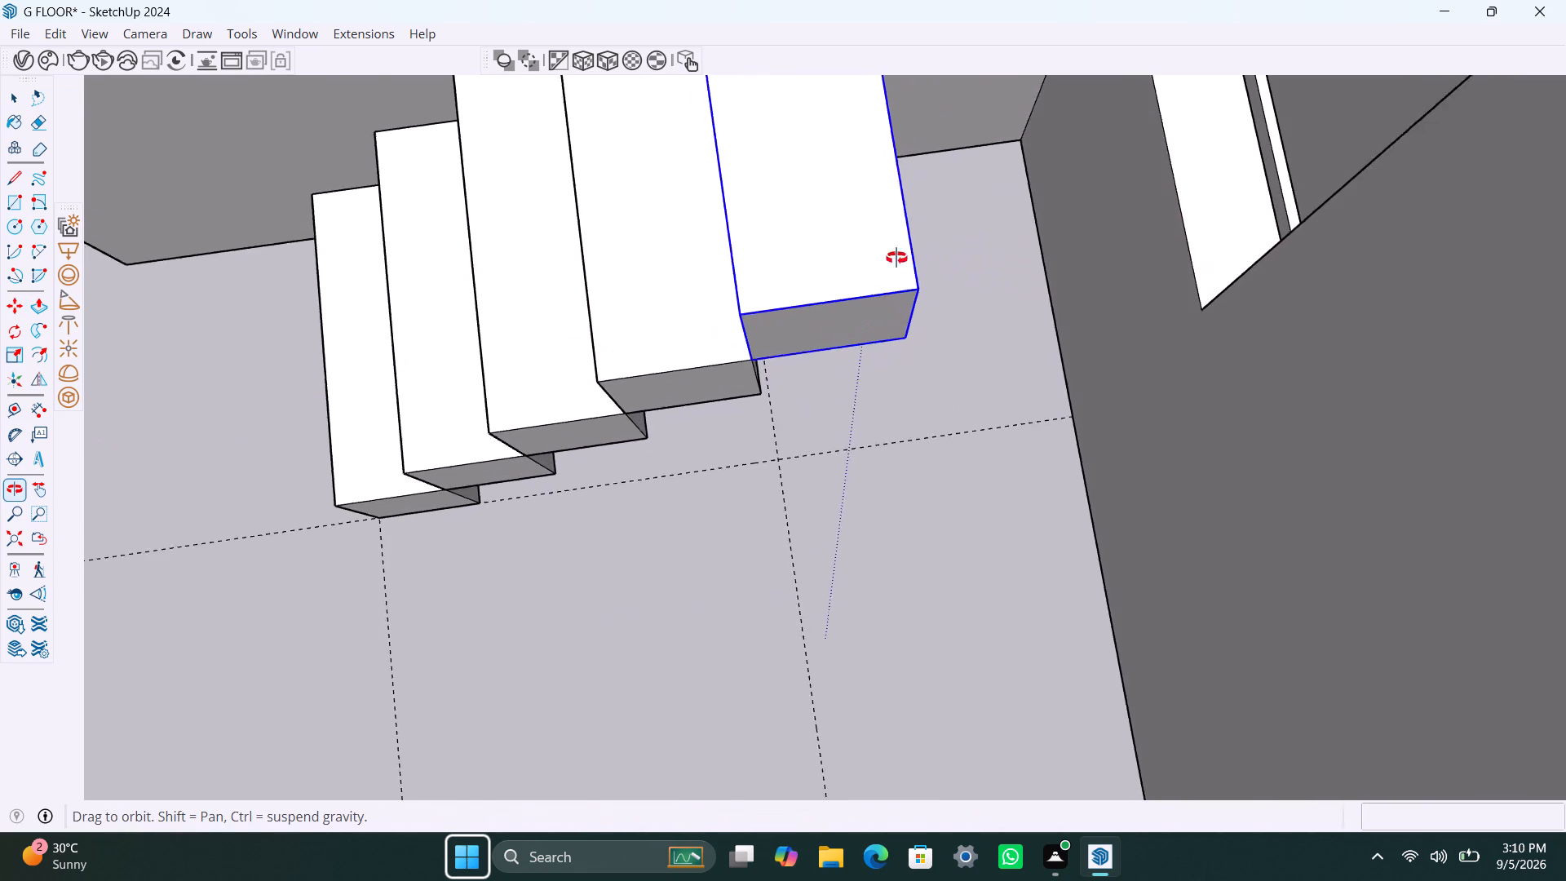
{"action": "middle_click_drag", "start_coordinate": [896, 258], "coordinate": [771, 232]}
{"action": "scroll", "coordinate": [989, 231], "scroll_direction": "up", "scroll_amount": 4}
{"action": "middle_click_drag", "start_coordinate": [1004, 278], "coordinate": [905, 217]}
{"action": "scroll", "coordinate": [873, 224], "scroll_direction": "up", "scroll_amount": 2}
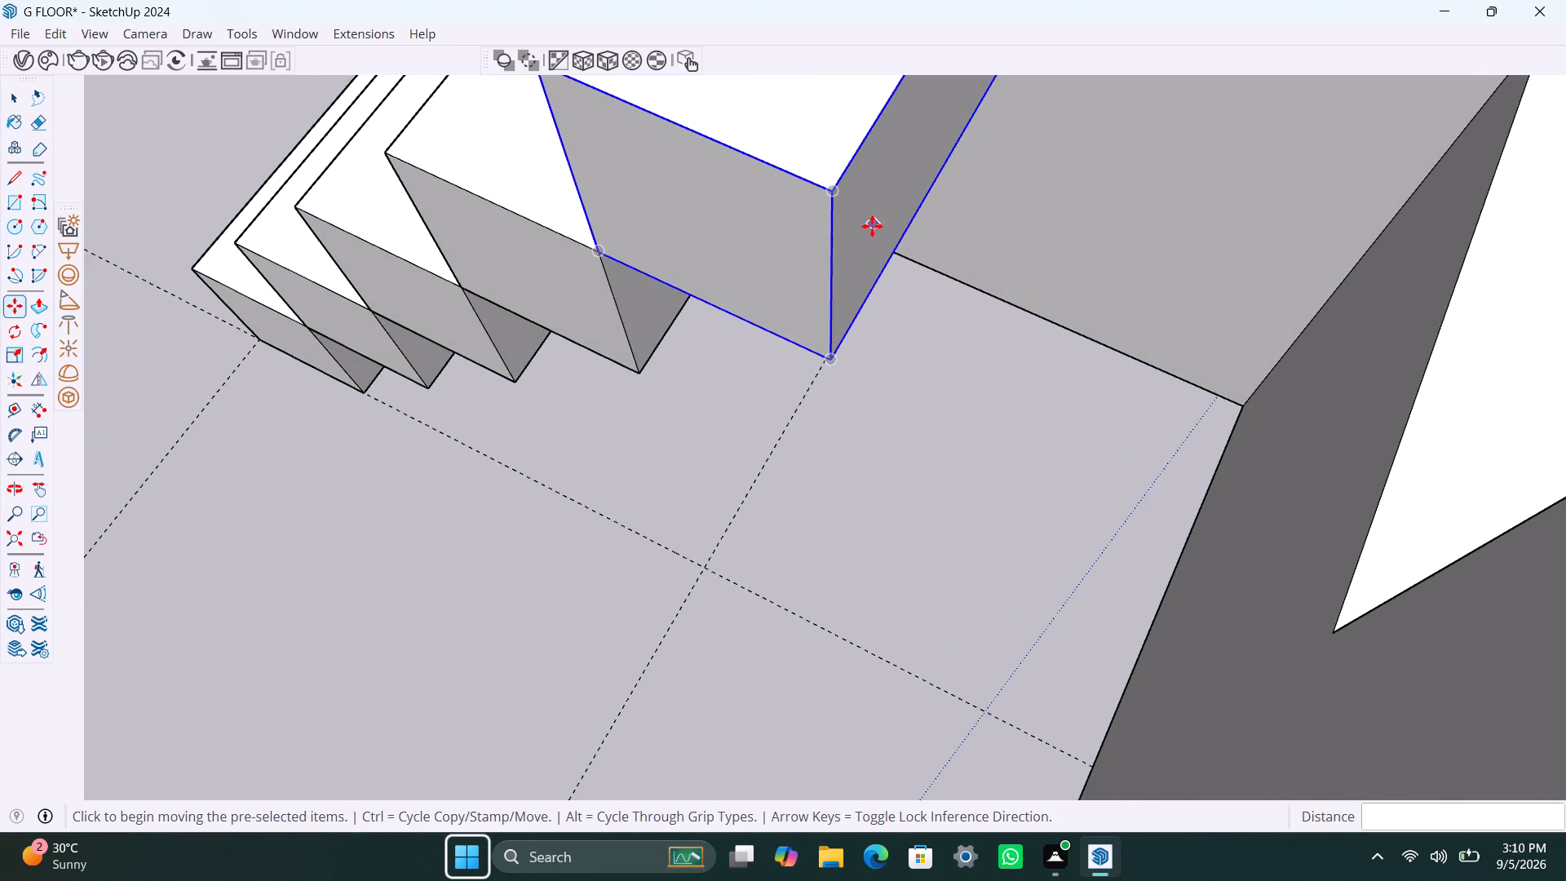
{"action": "key", "text": "space"}
{"action": "triple_click", "coordinate": [878, 210]}
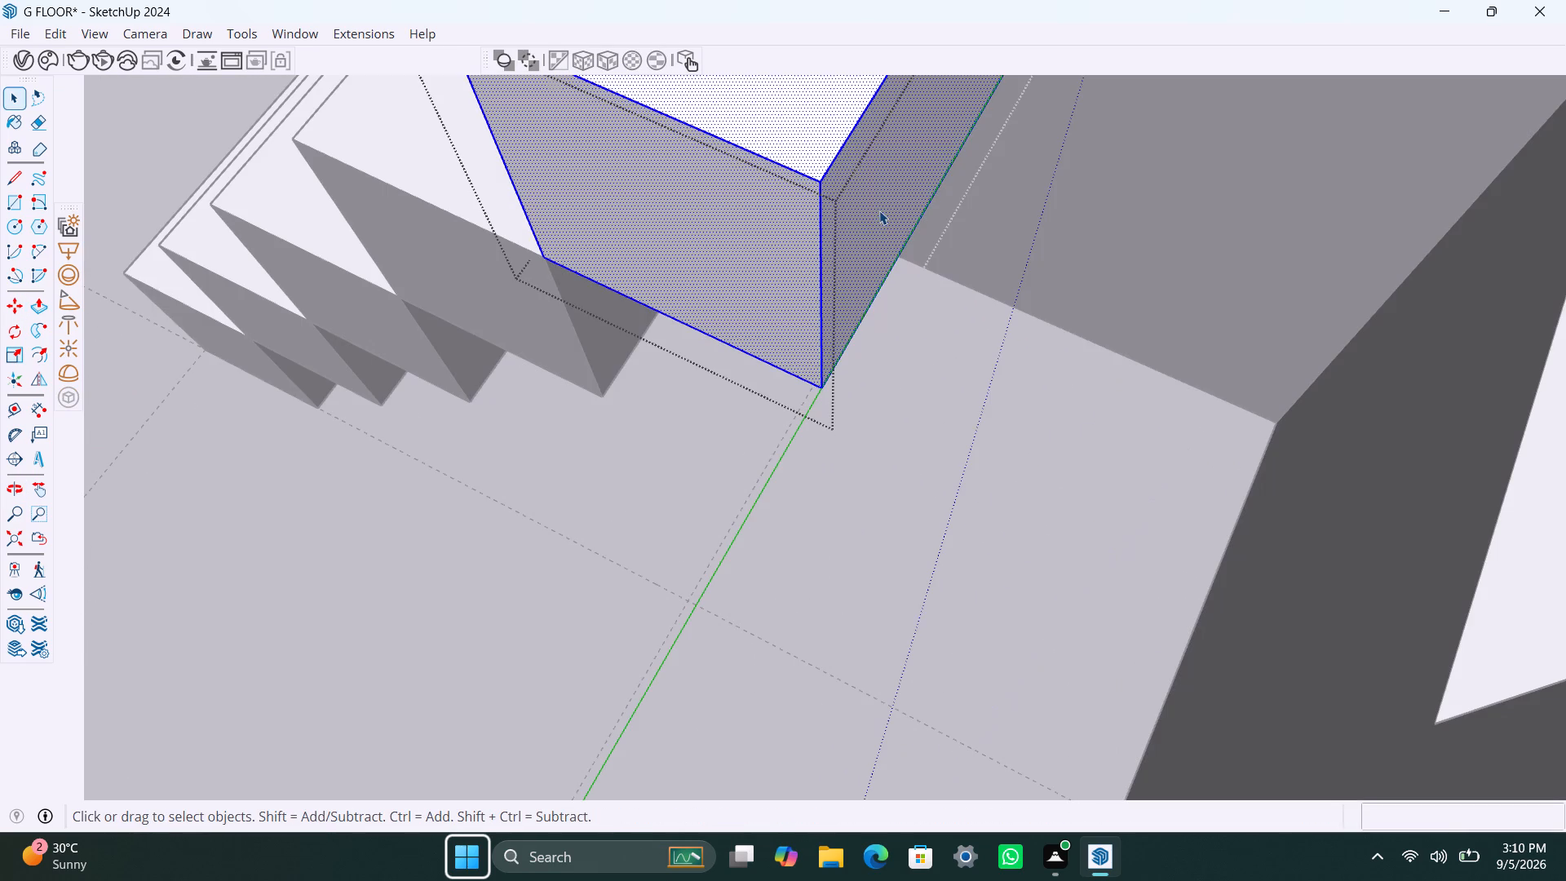
{"action": "left_click", "coordinate": [879, 210]}
{"action": "key", "text": "p"}
{"action": "left_click", "coordinate": [879, 210]}
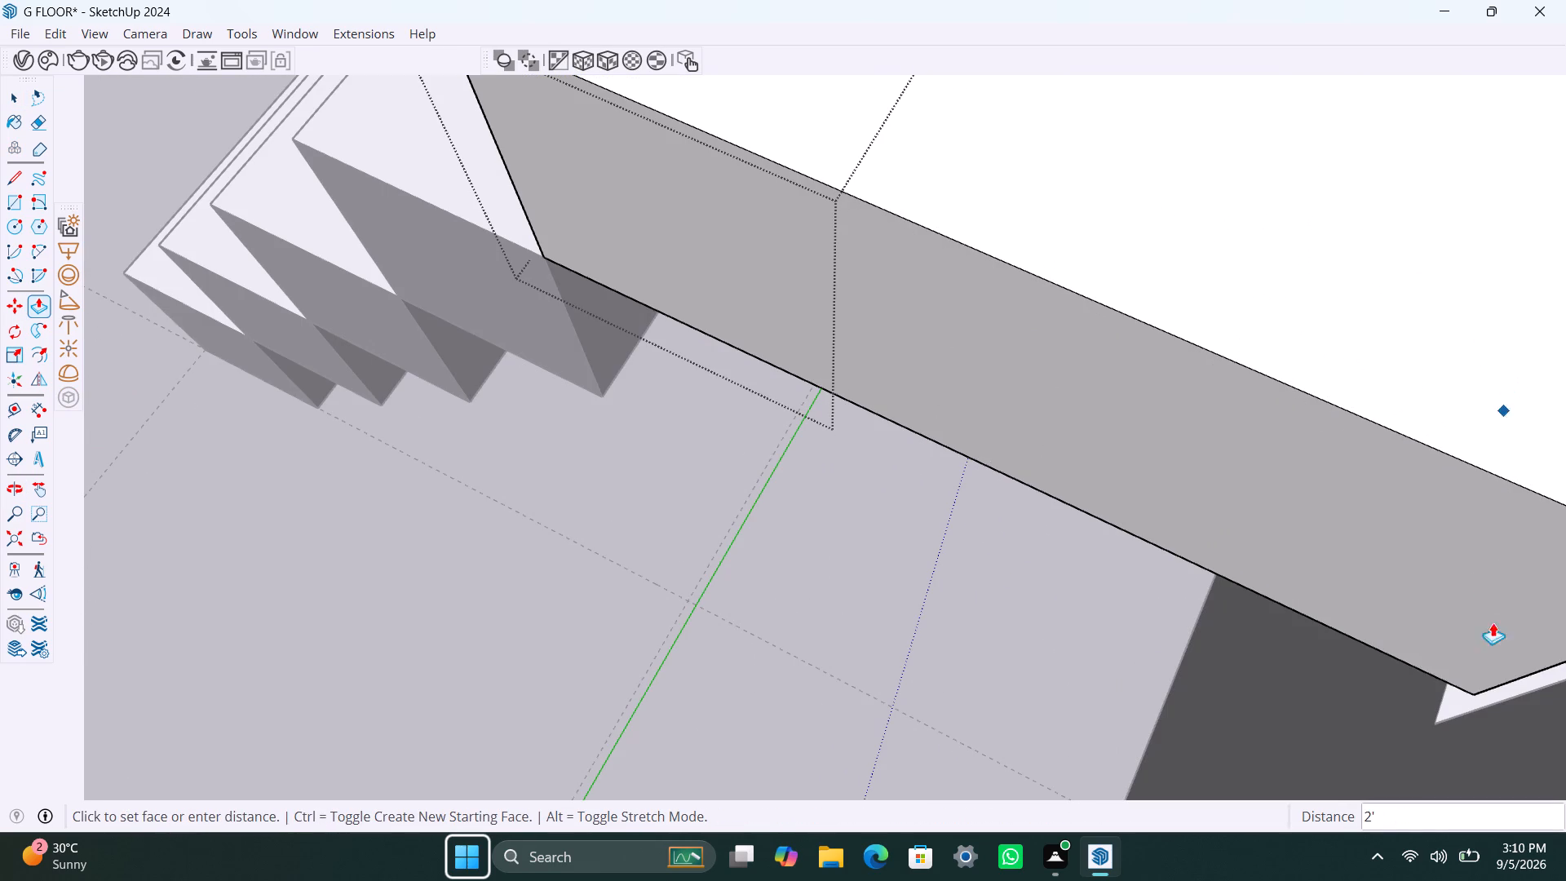
{"action": "left_click", "coordinate": [1509, 716]}
{"action": "key", "text": "space"}
{"action": "scroll", "coordinate": [998, 516], "scroll_direction": "down", "scroll_amount": 13}
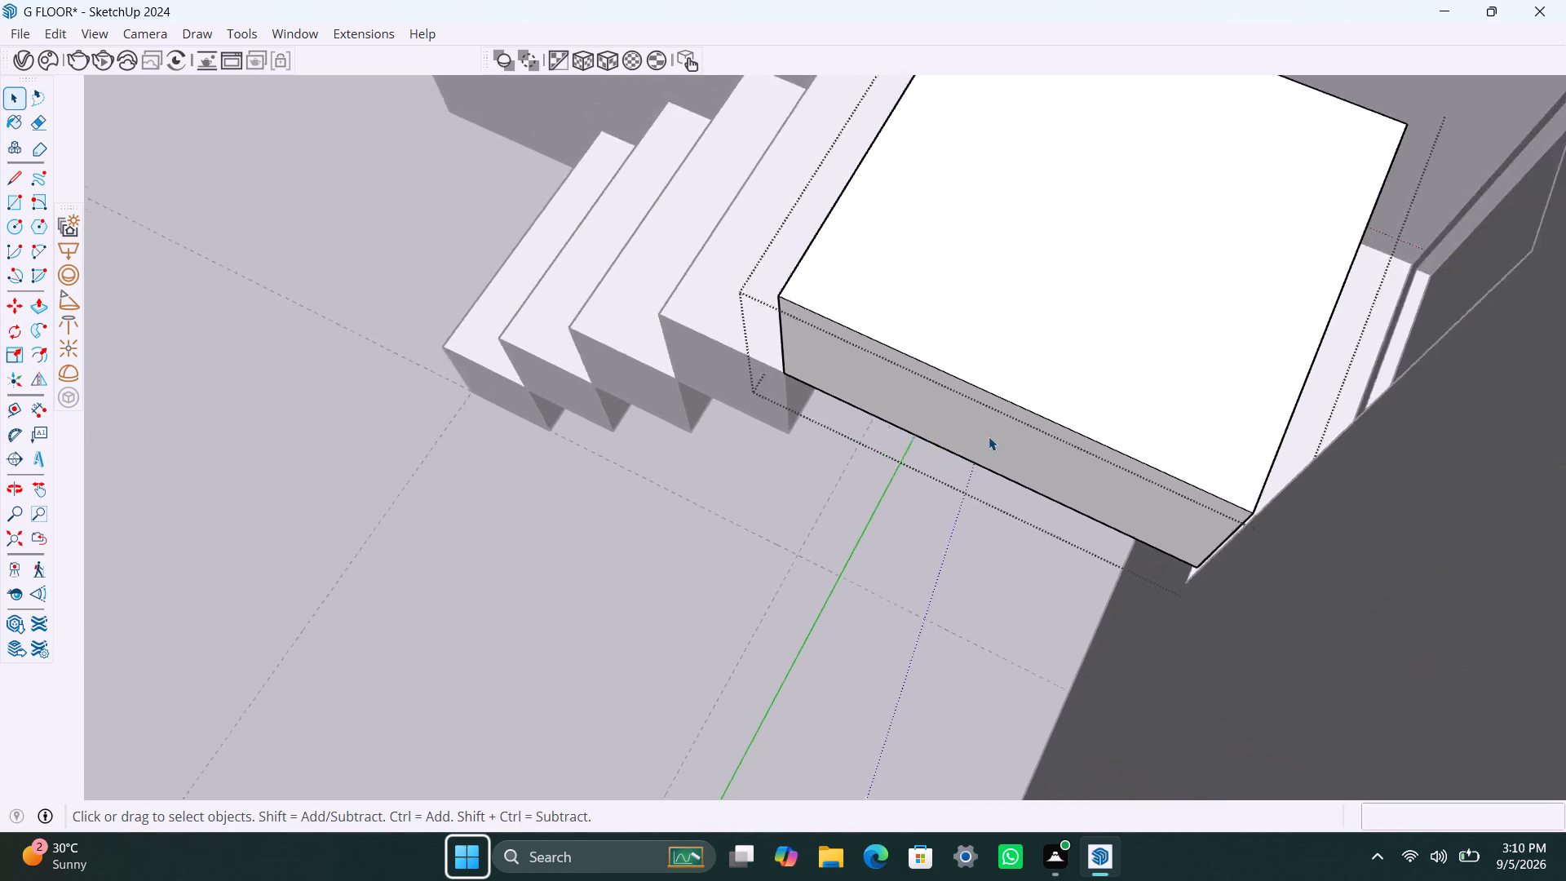
Undo the landing extension and the four stacked stair copies, back to the single stair block on the floor.
{"action": "scroll", "coordinate": [989, 437], "scroll_direction": "down", "scroll_amount": 4}
{"action": "middle_click_drag", "start_coordinate": [1044, 475], "coordinate": [1347, 445]}
{"action": "scroll", "coordinate": [1121, 437], "scroll_direction": "down", "scroll_amount": 8}
{"action": "middle_click_drag", "start_coordinate": [941, 427], "coordinate": [1493, 428]}
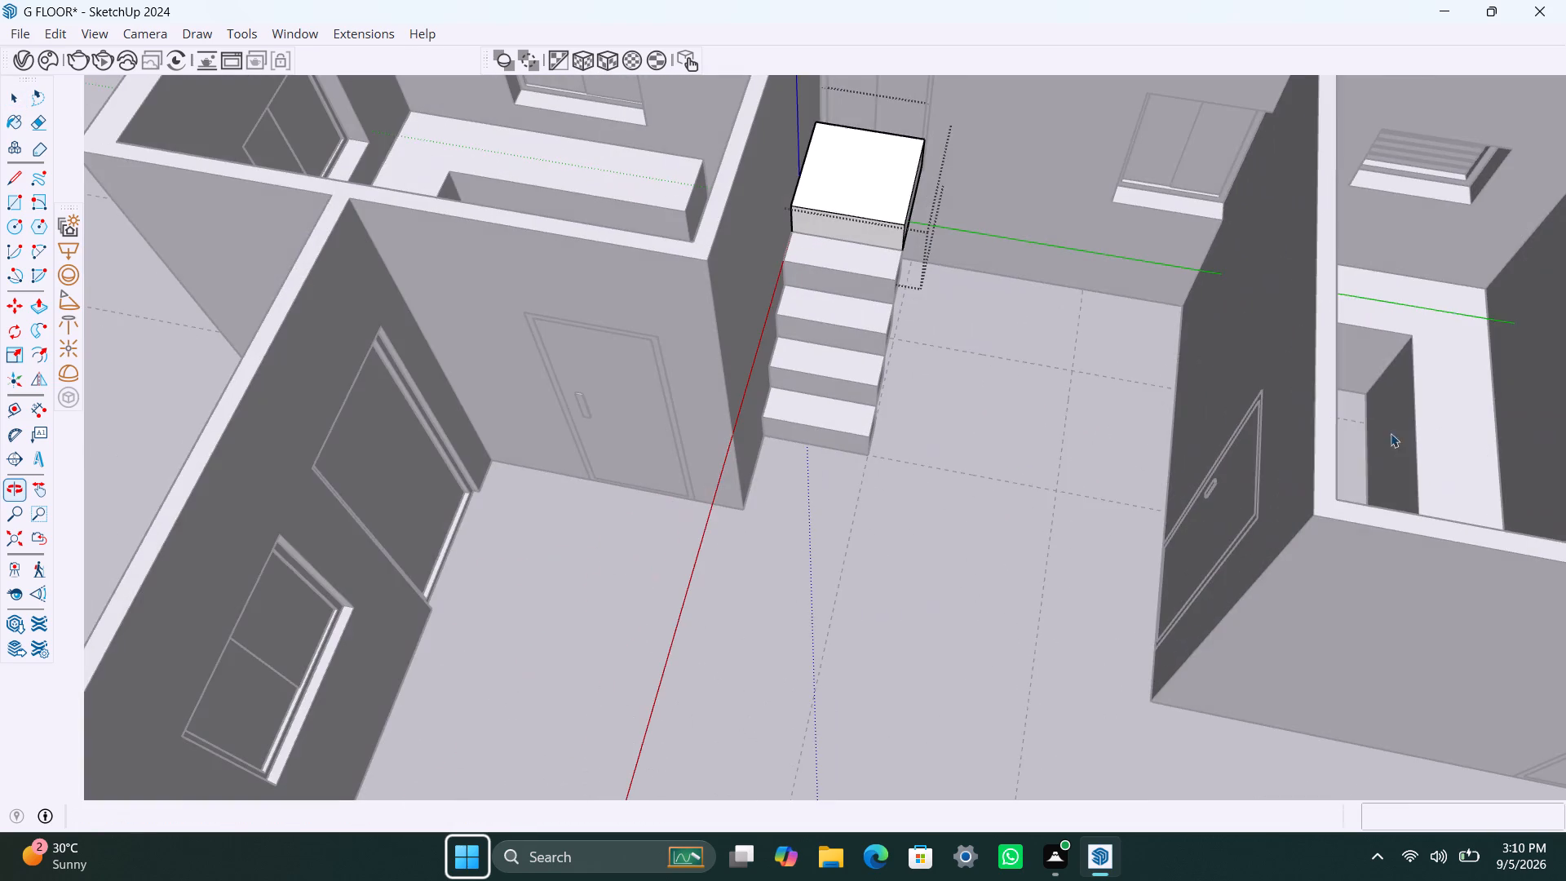
{"action": "scroll", "coordinate": [974, 474], "scroll_direction": "up", "scroll_amount": 4}
{"action": "scroll", "coordinate": [1037, 365], "scroll_direction": "down", "scroll_amount": 10}
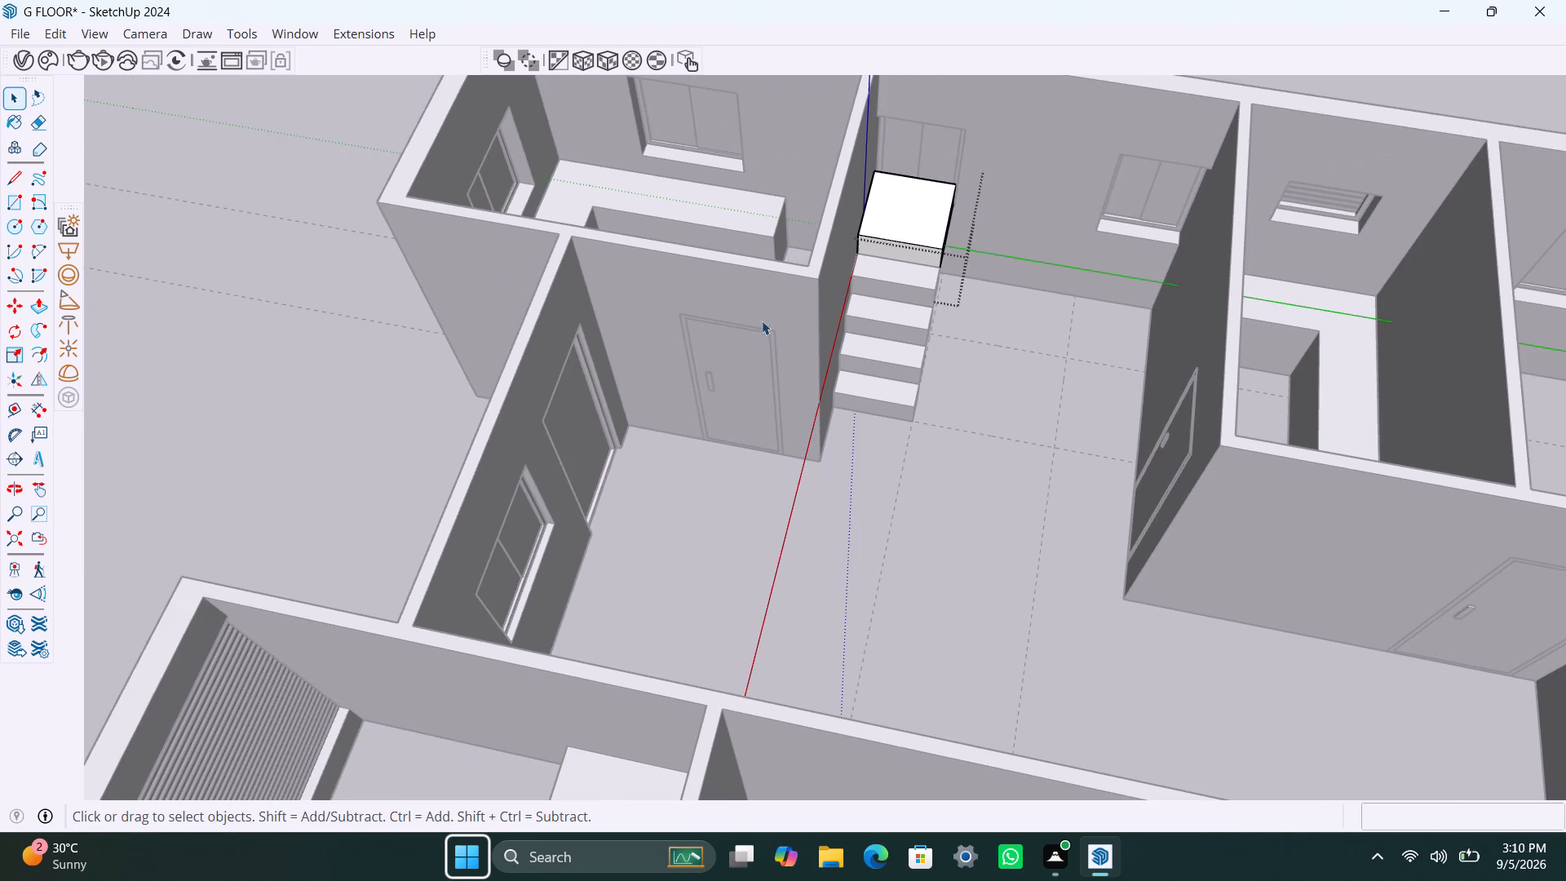
{"action": "left_click", "coordinate": [363, 380]}
{"action": "key", "text": "ctrl+z"}
{"action": "key", "text": "ctrl+z"}
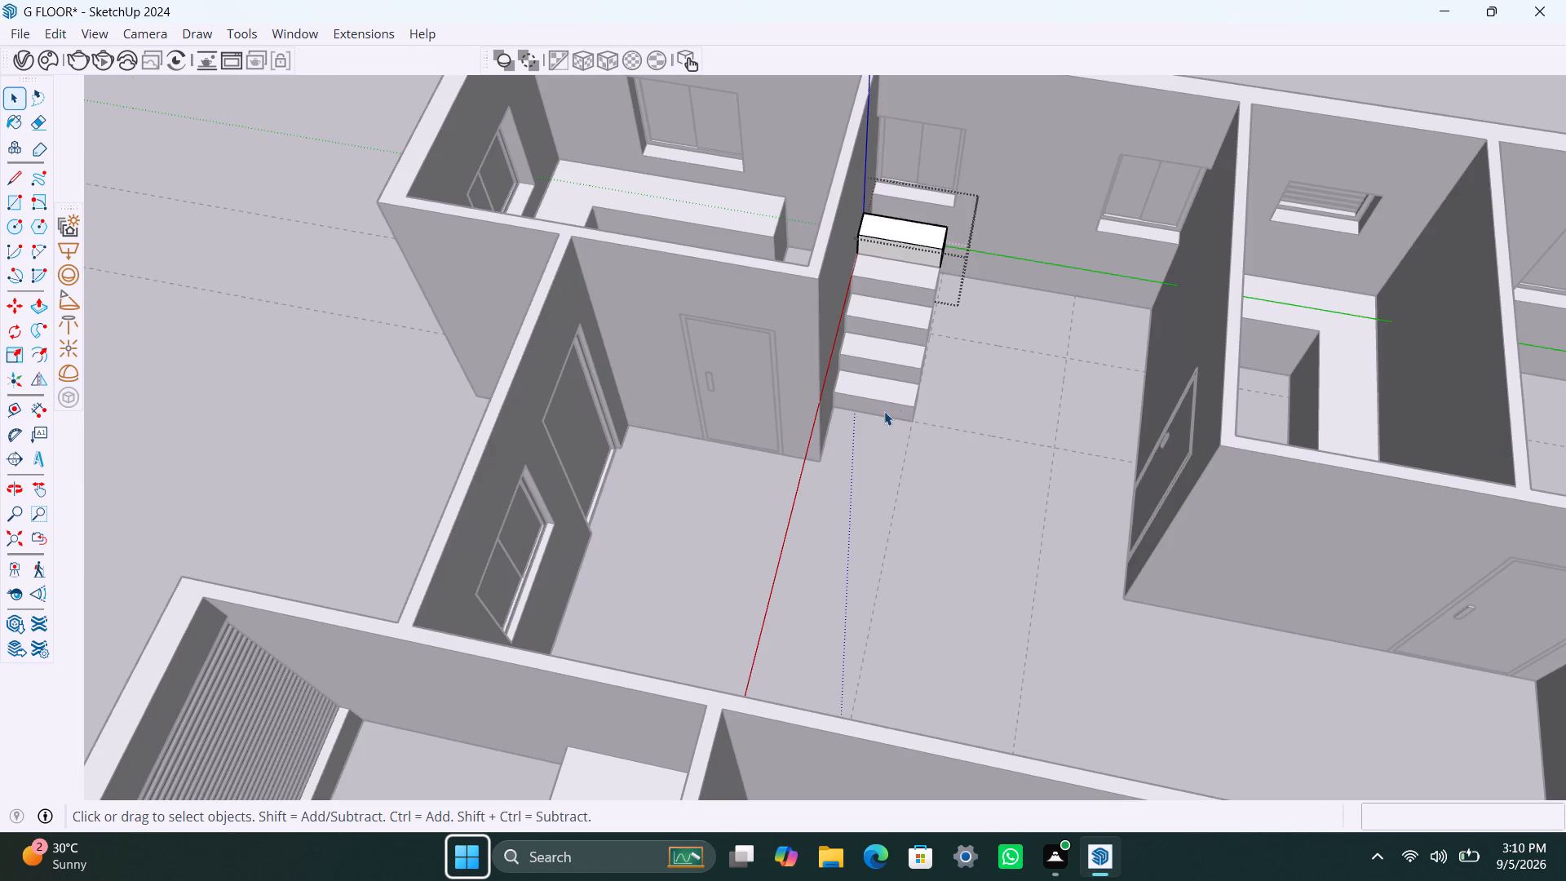
{"action": "key", "text": "ctrl+z"}
{"action": "key", "text": "ctrl+z"}
{"action": "key", "text": "ctrl+z"}
{"action": "key", "text": "ctrl+z"}
{"action": "key", "text": "ctrl+z"}
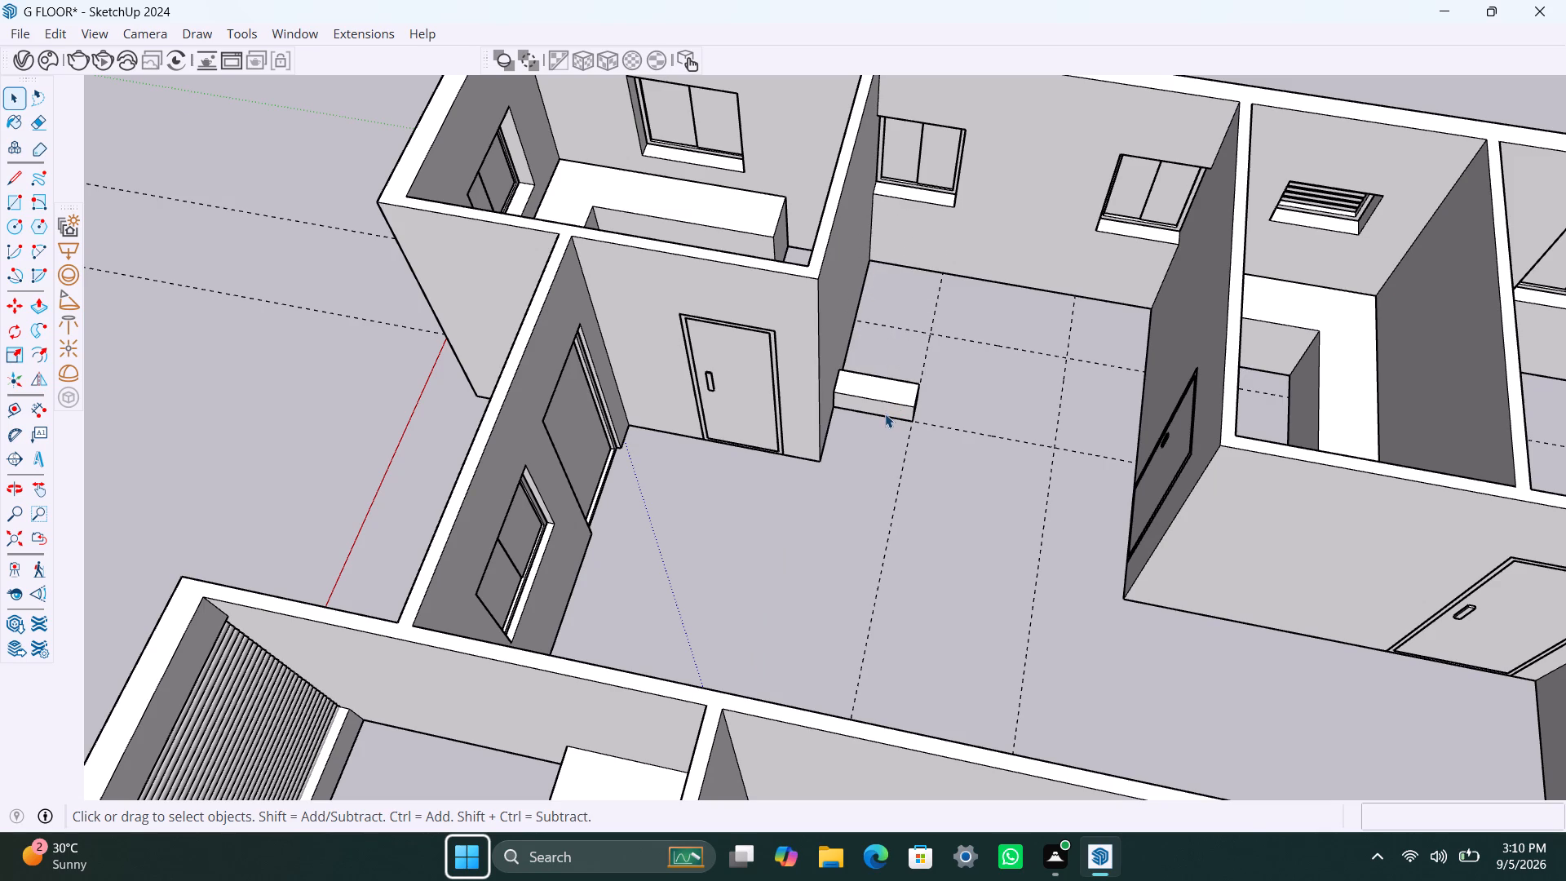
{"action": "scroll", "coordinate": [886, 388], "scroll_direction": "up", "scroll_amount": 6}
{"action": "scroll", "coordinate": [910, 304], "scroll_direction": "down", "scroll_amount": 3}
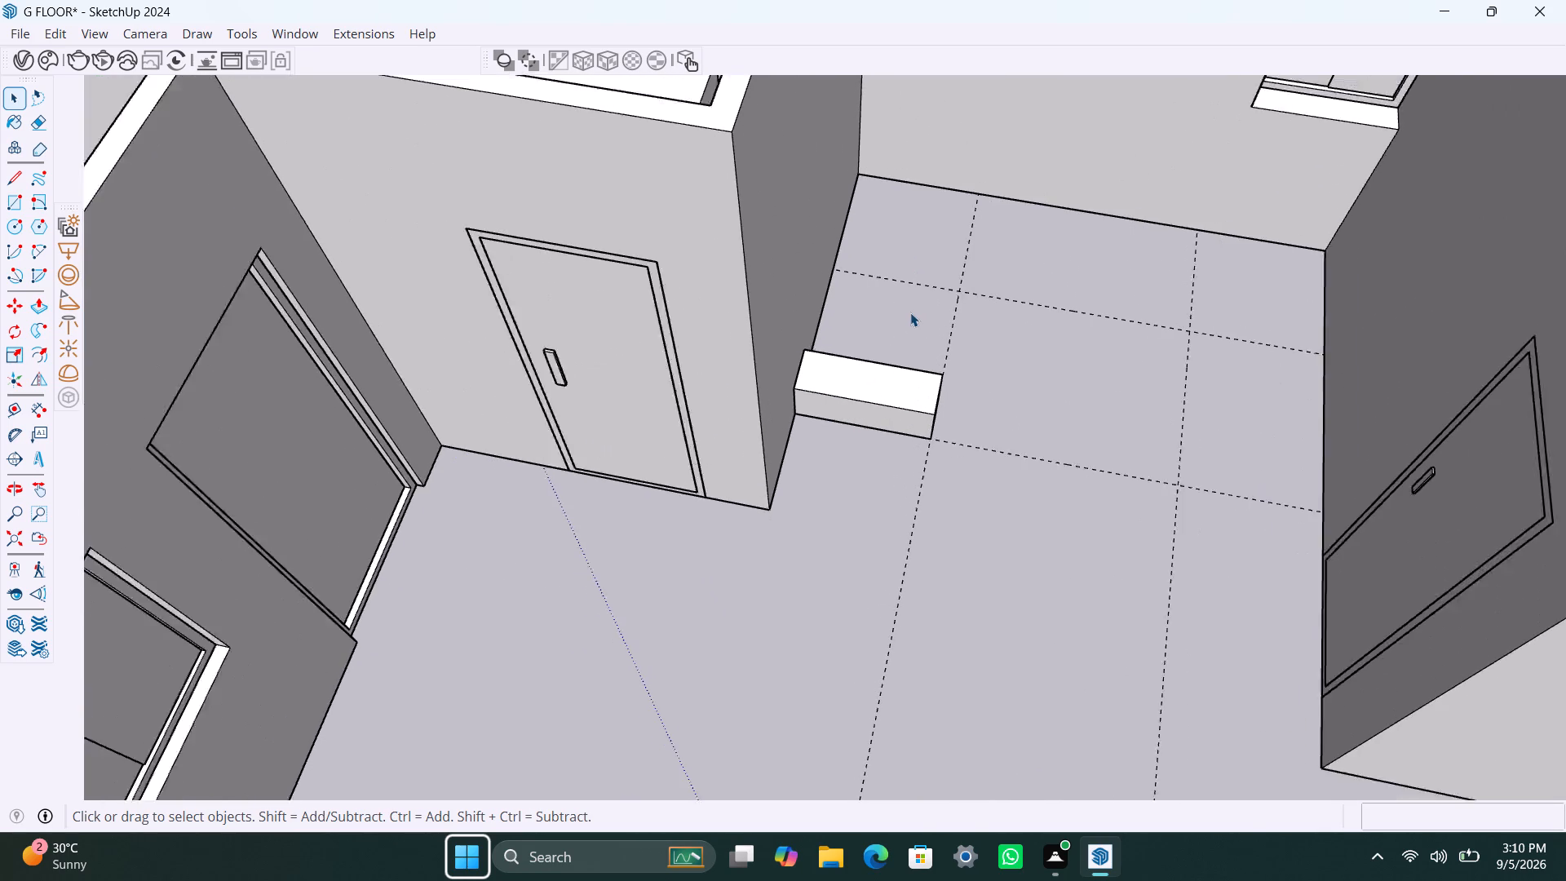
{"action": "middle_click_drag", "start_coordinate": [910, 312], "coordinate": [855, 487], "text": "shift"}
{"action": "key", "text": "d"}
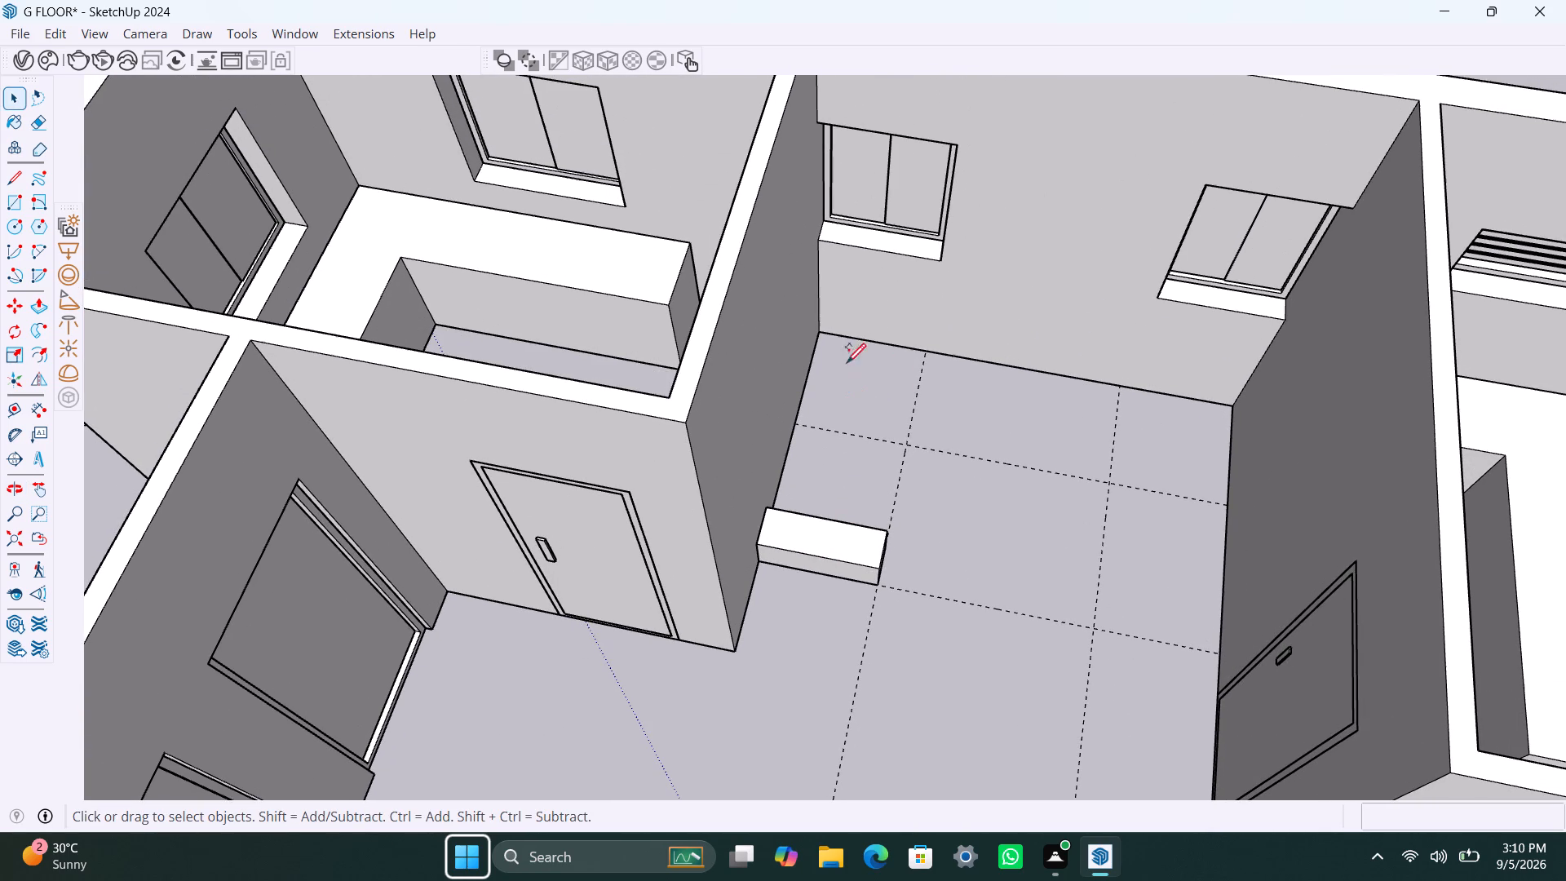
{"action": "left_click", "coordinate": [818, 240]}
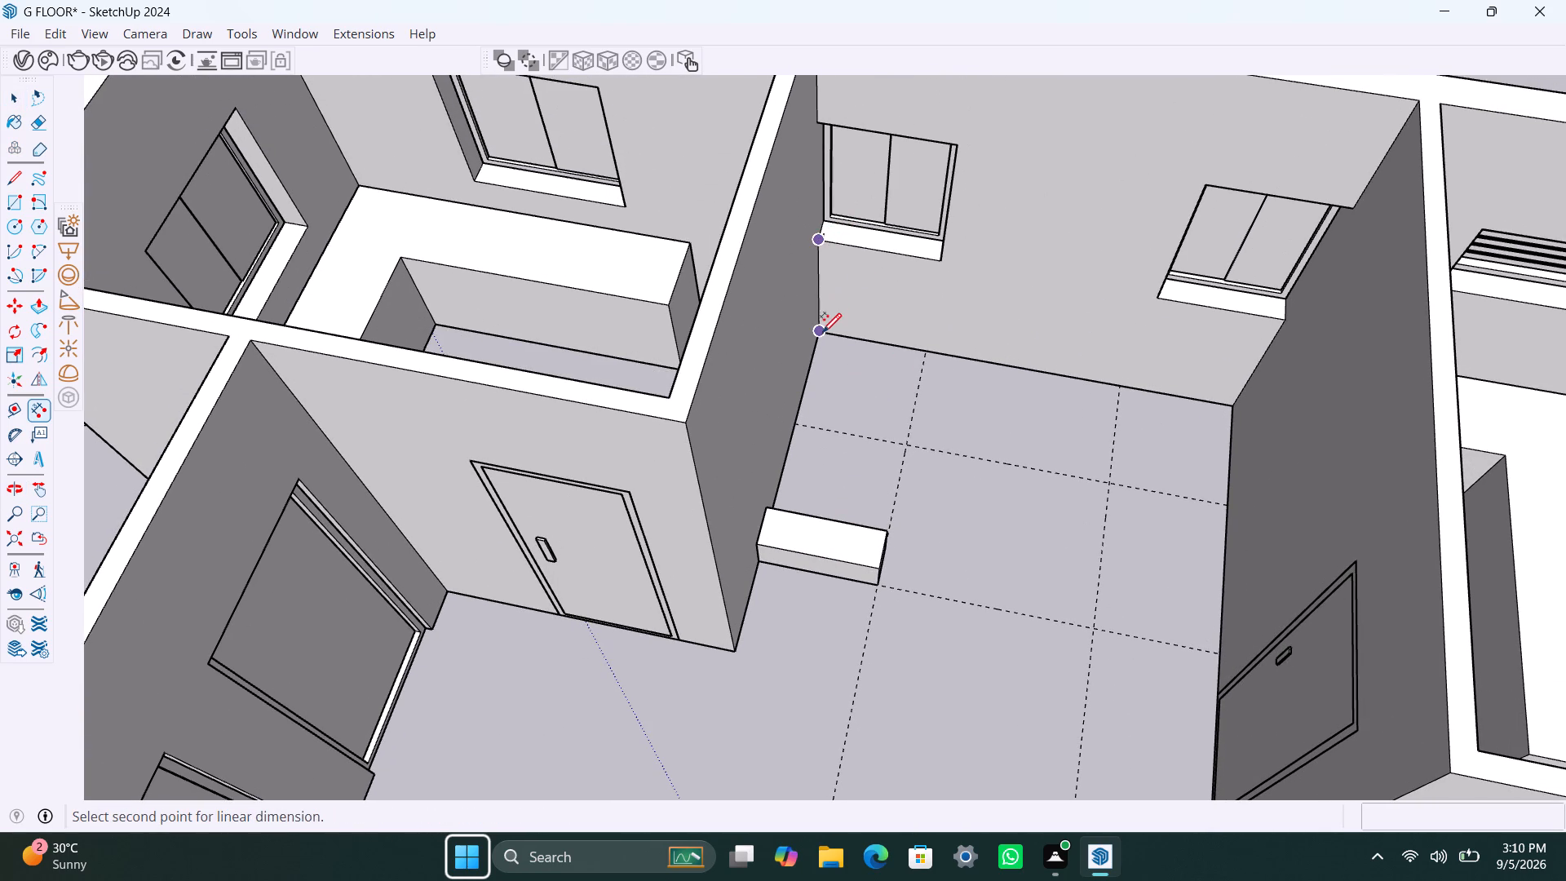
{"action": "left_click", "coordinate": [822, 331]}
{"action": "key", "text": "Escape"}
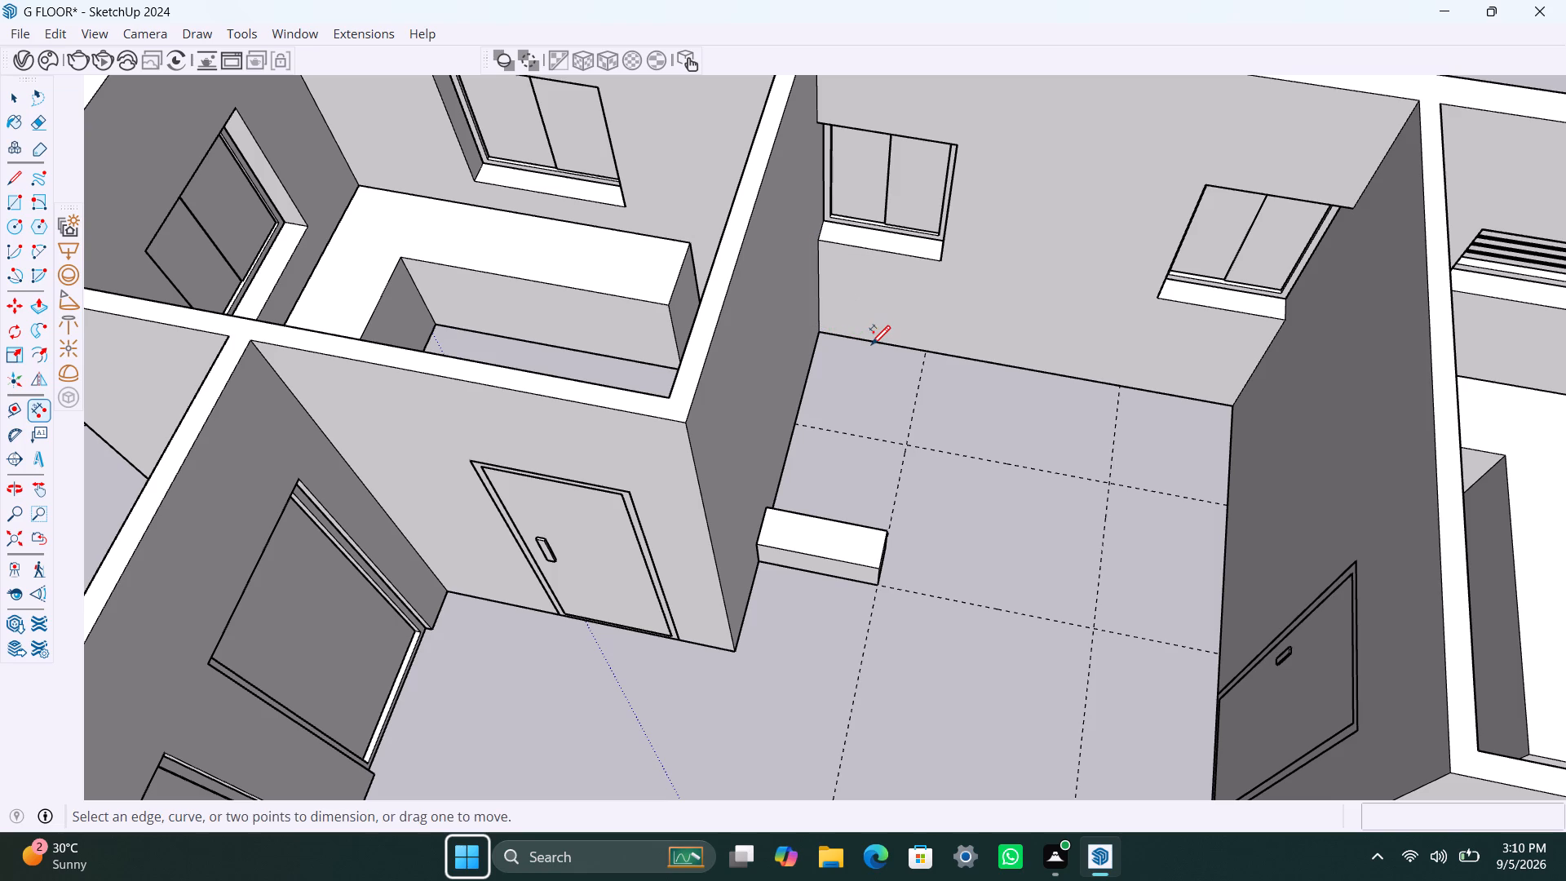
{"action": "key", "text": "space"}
Delete the cross guide running along the stair block's lower front edge.
{"action": "scroll", "coordinate": [814, 532], "scroll_direction": "up", "scroll_amount": 2}
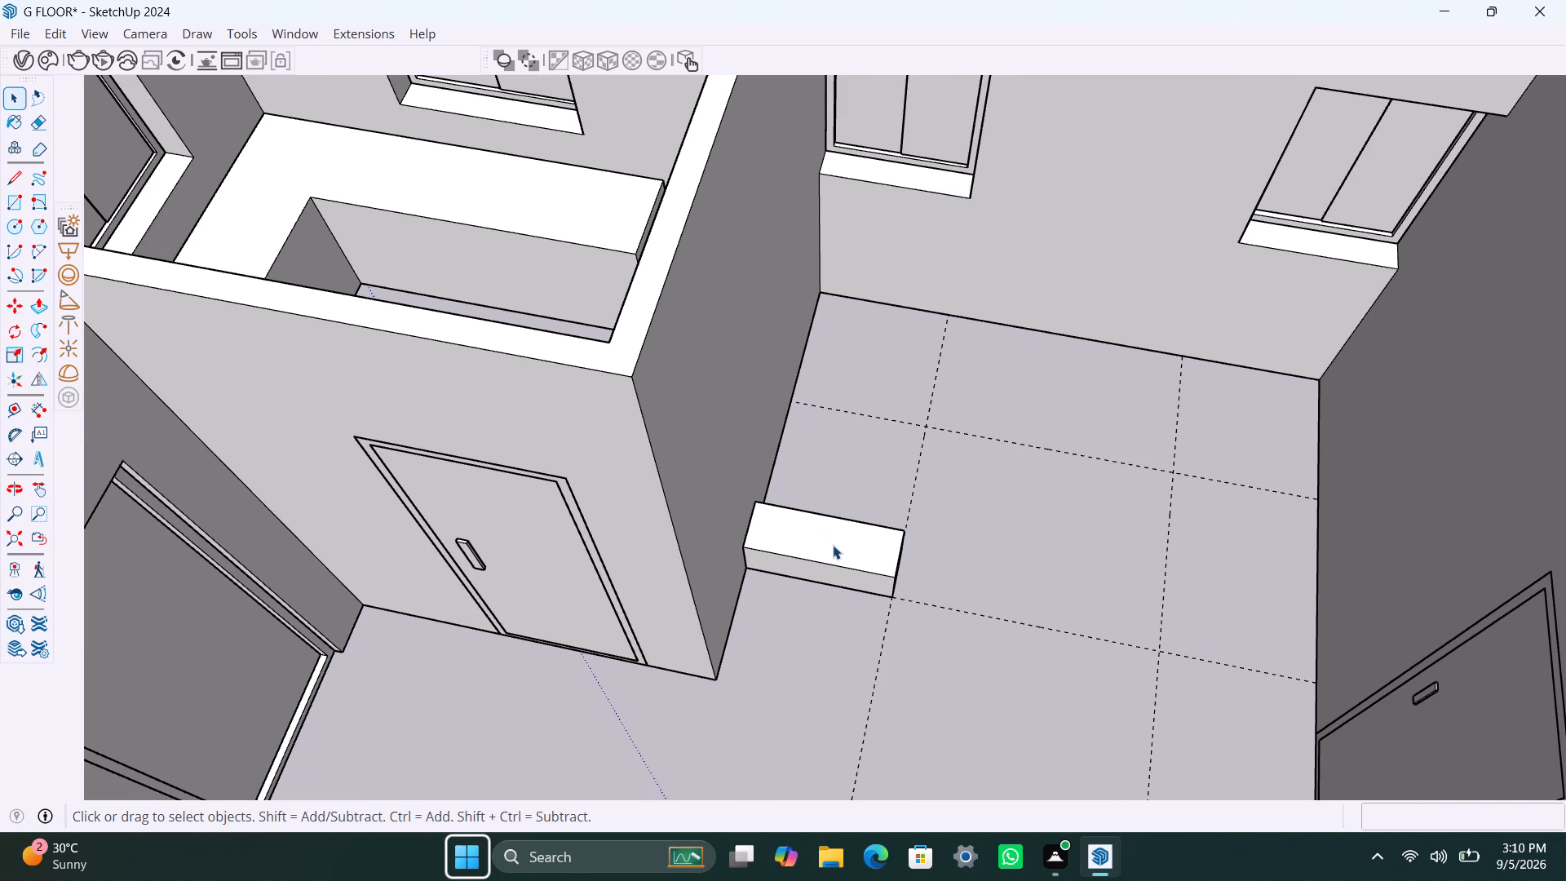
{"action": "left_click", "coordinate": [951, 611]}
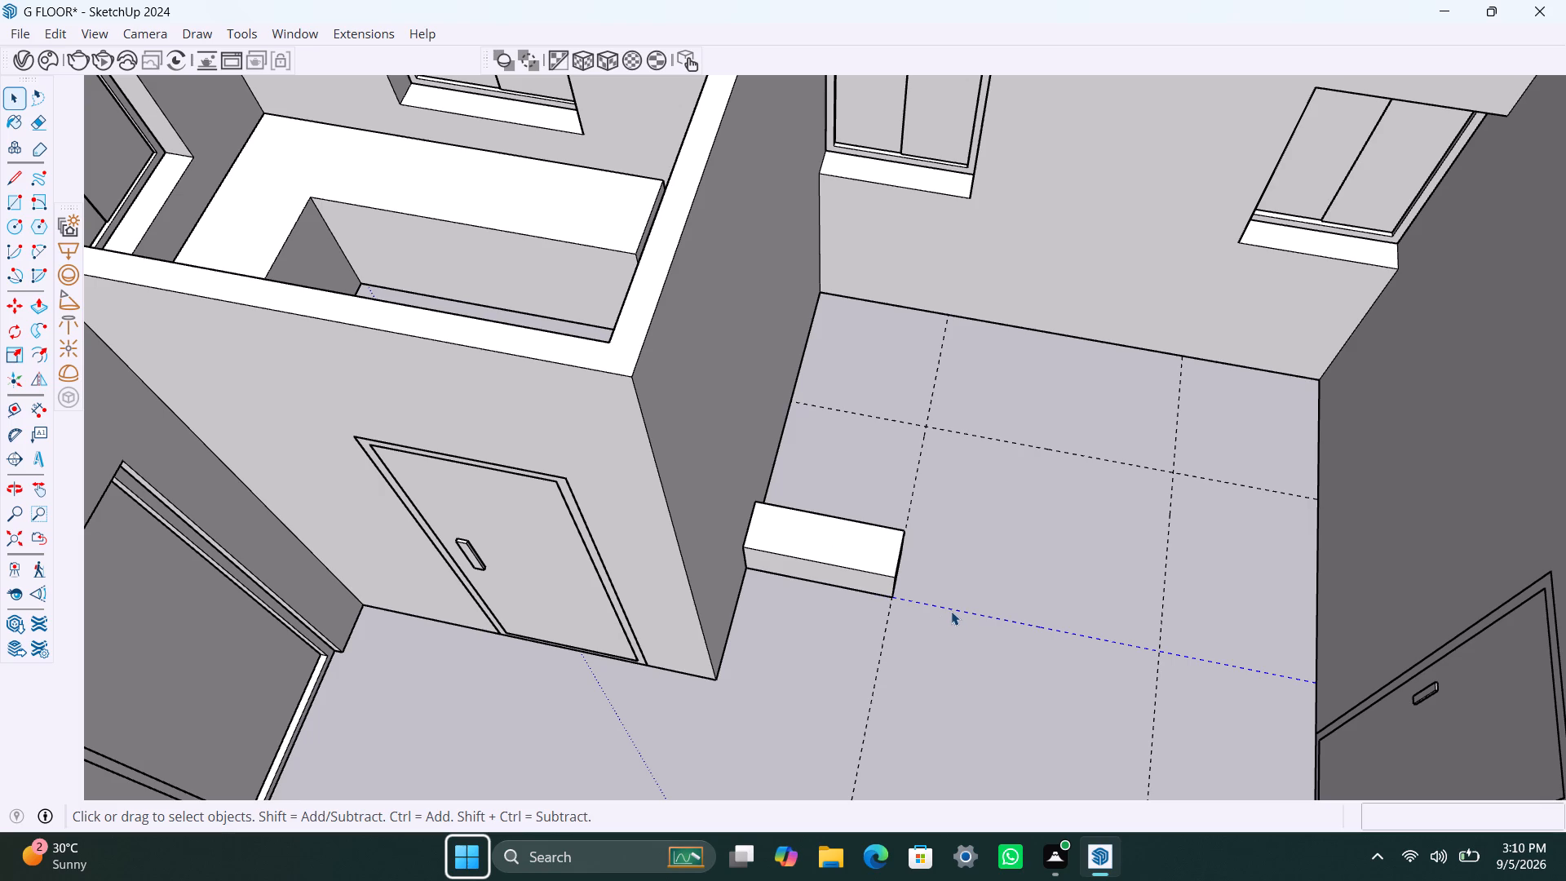
{"action": "key", "text": "Delete"}
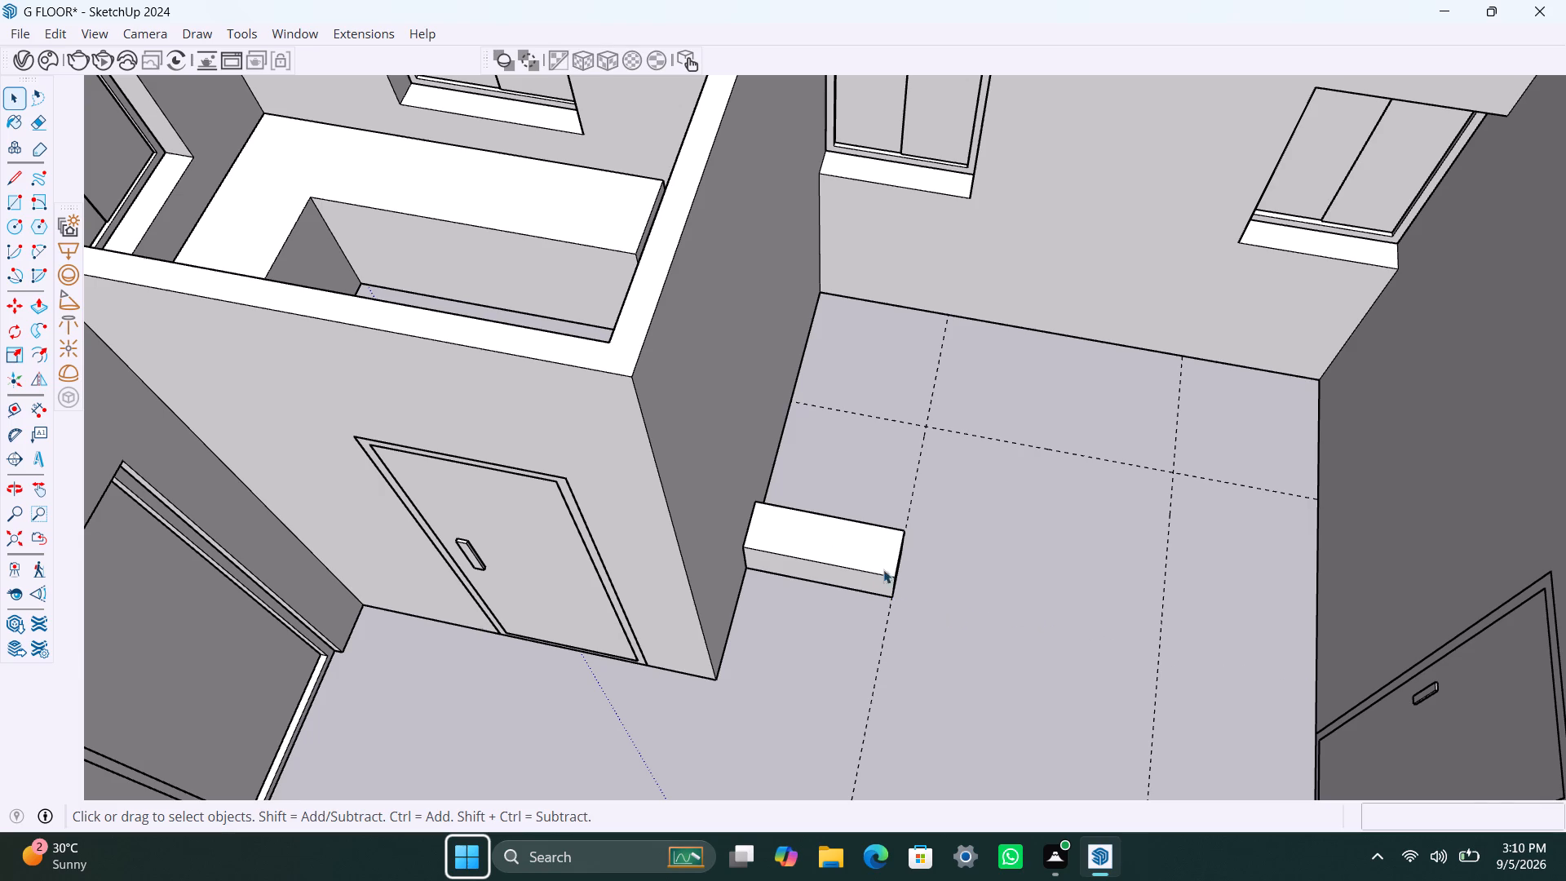
Place a parallel guide 3' in front of the guide nearest the hall's back wall.
{"action": "scroll", "coordinate": [885, 577], "scroll_direction": "up", "scroll_amount": 3}
{"action": "middle_click_drag", "start_coordinate": [896, 604], "coordinate": [855, 630]}
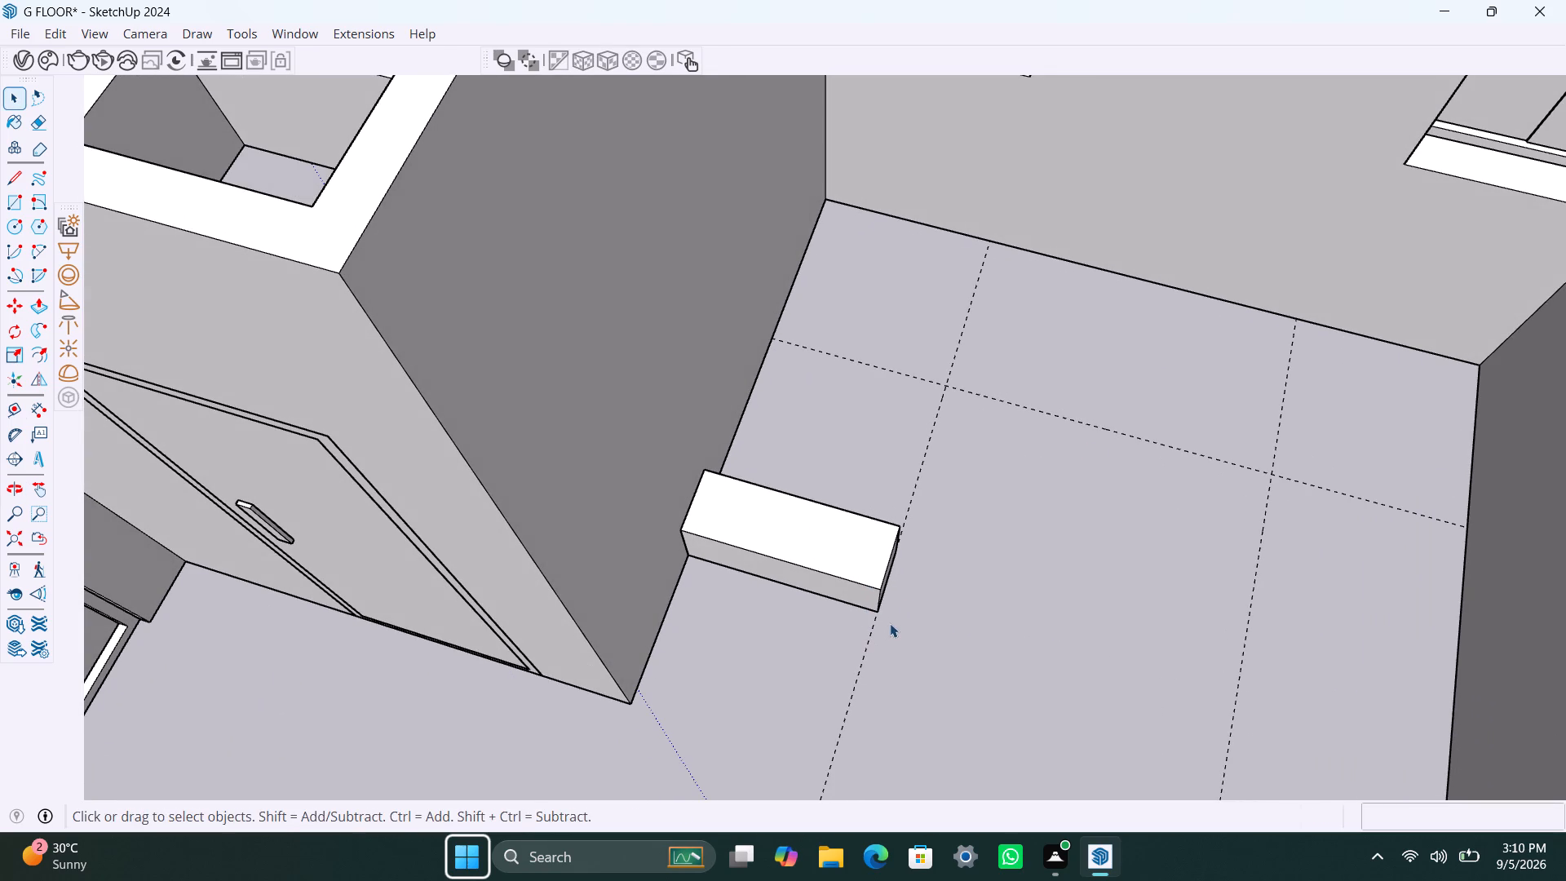
{"action": "key", "text": "t"}
{"action": "left_click", "coordinate": [1083, 421]}
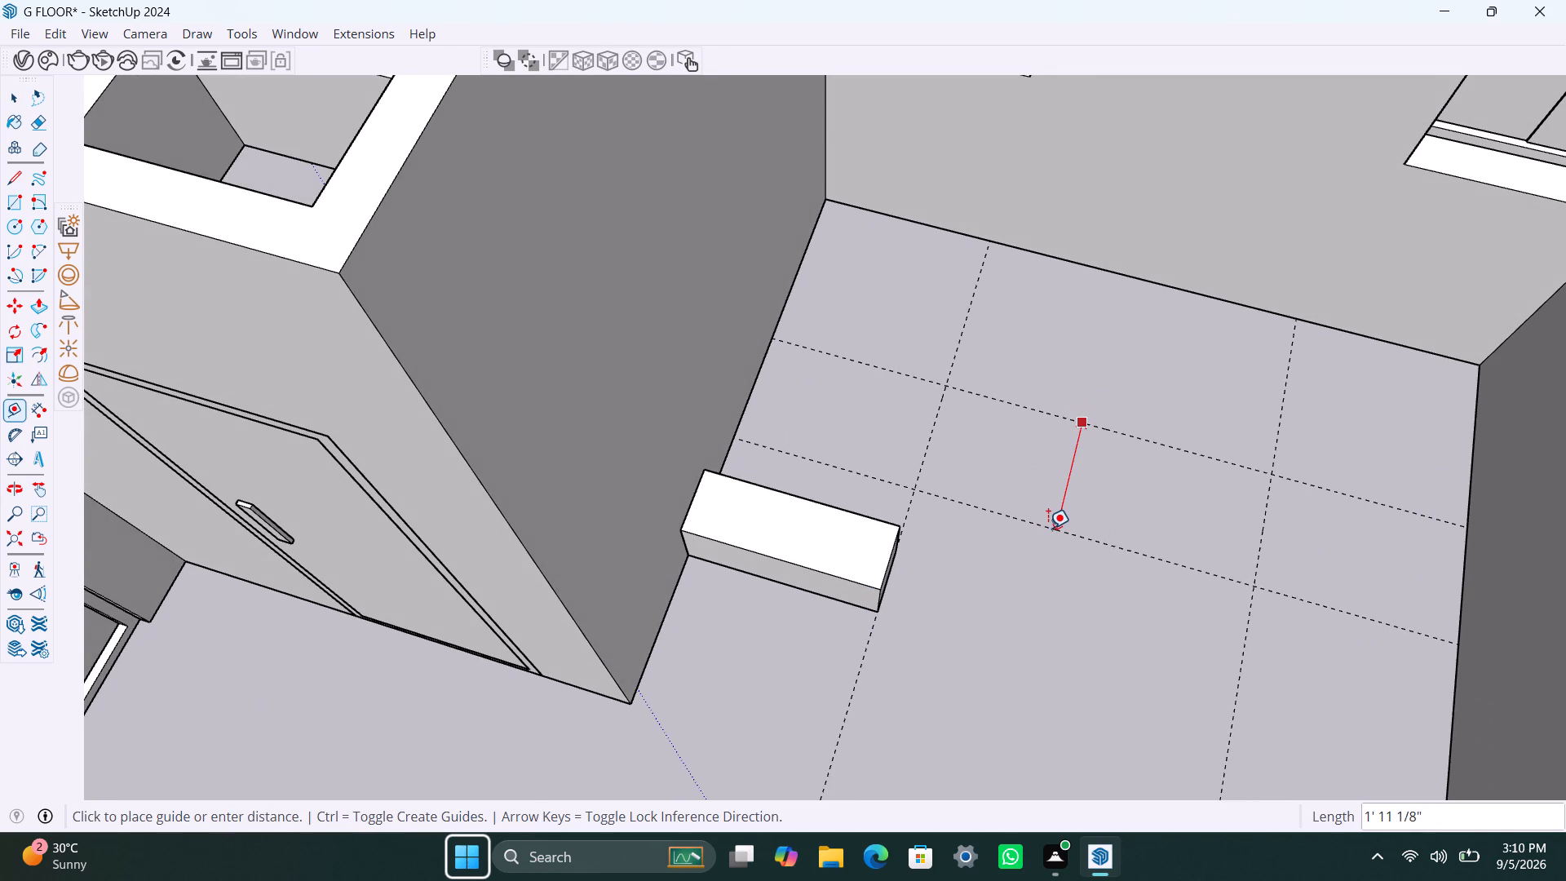
{"action": "type", "text": "3'"}
{"action": "key", "text": "Return"}
{"action": "key", "text": "space"}
Move the stair block 1' toward the back wall so its lower front outer corner sits on the new guide intersection.
{"action": "left_click", "coordinate": [870, 568]}
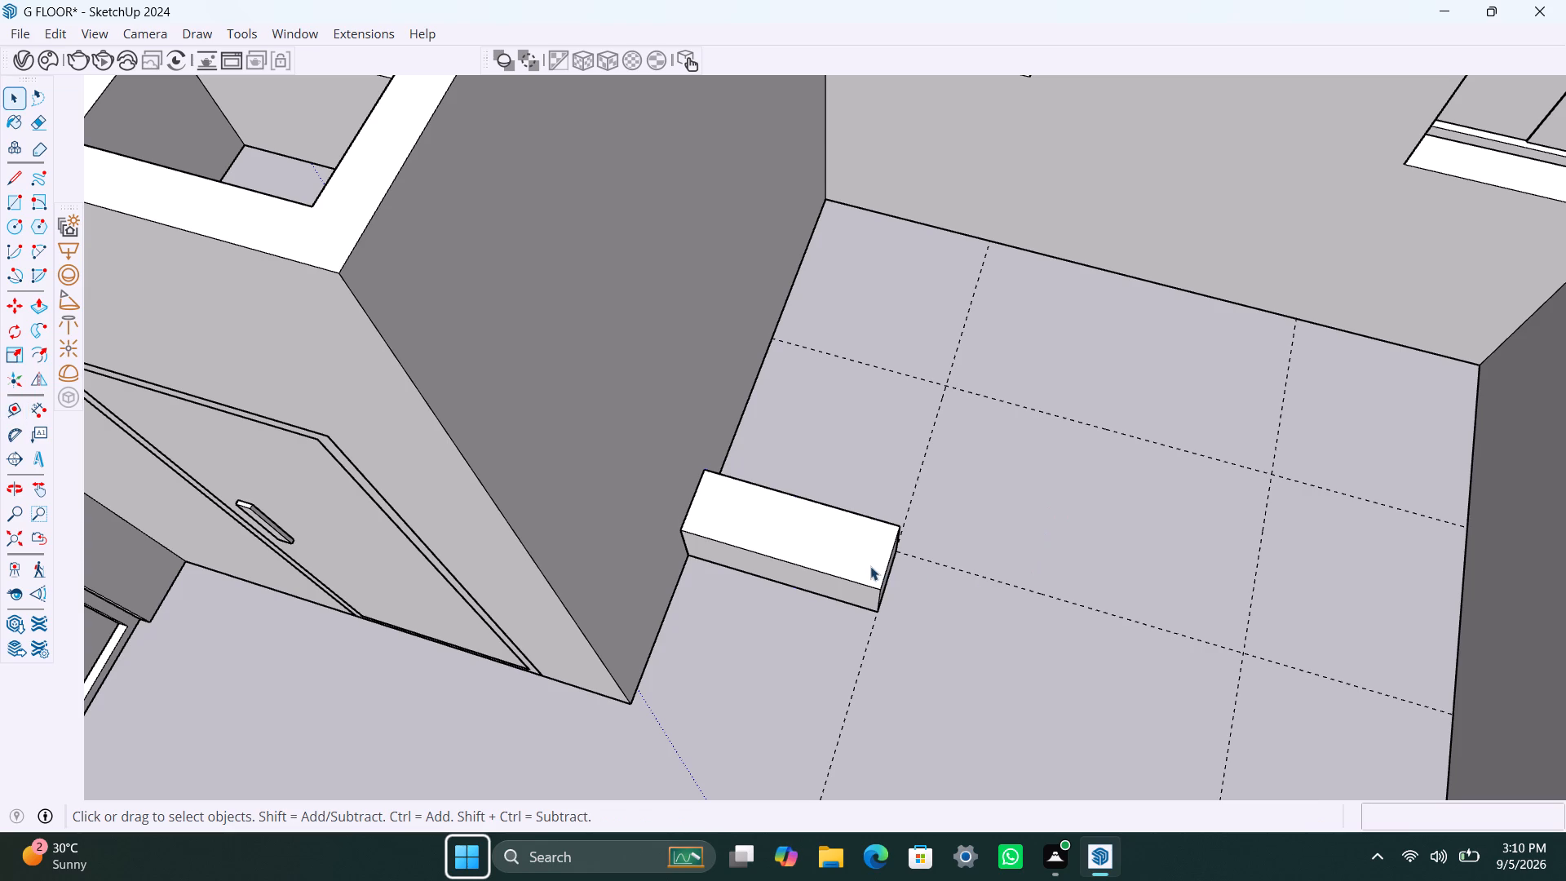
{"action": "key", "text": "m"}
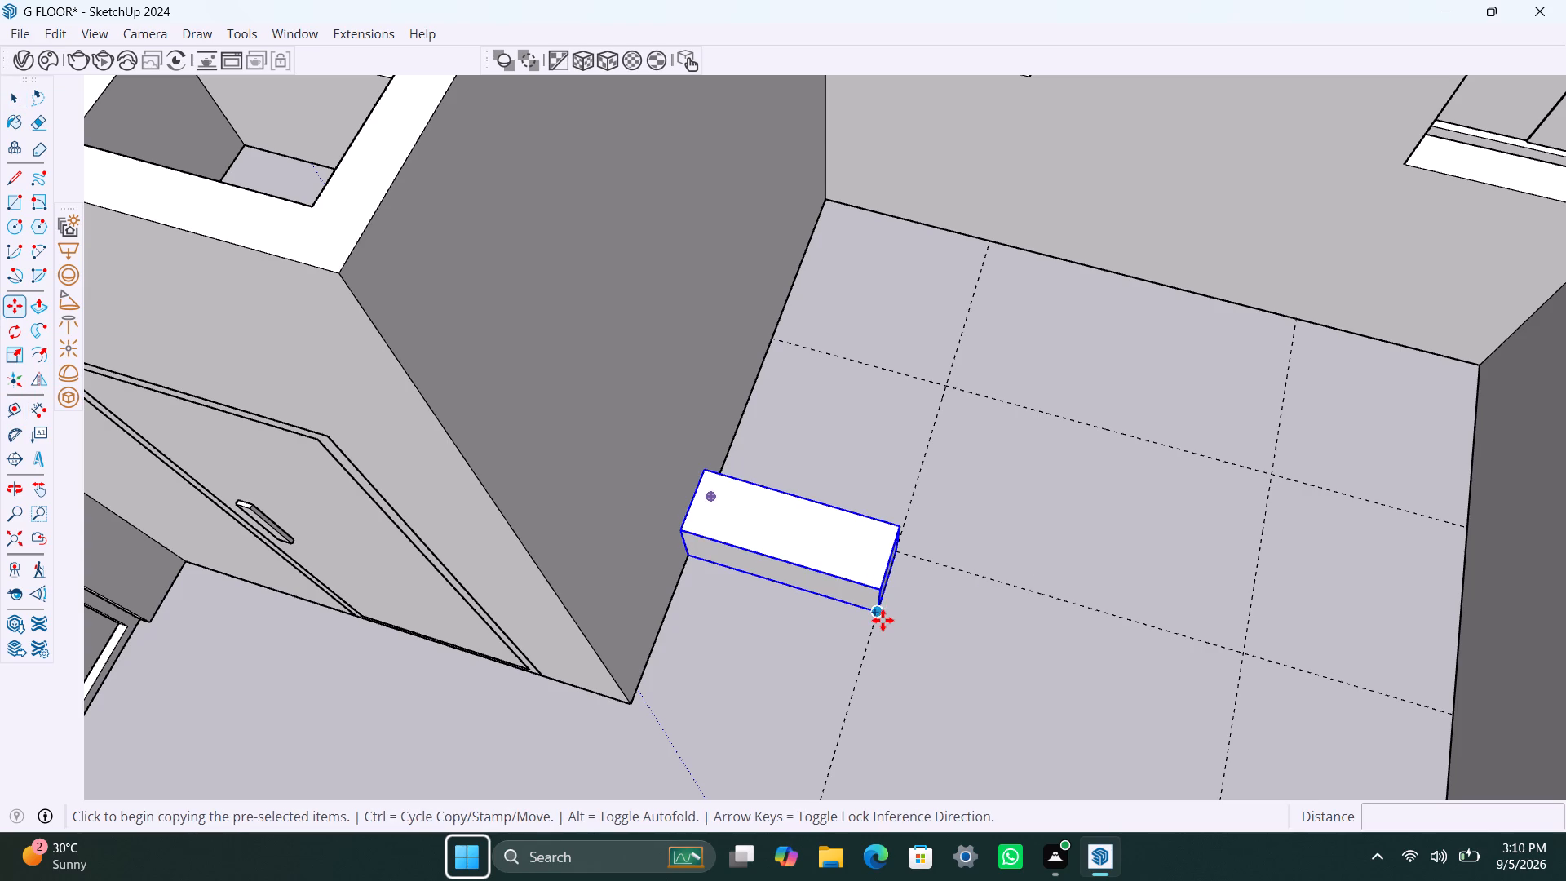
{"action": "left_click", "coordinate": [883, 619]}
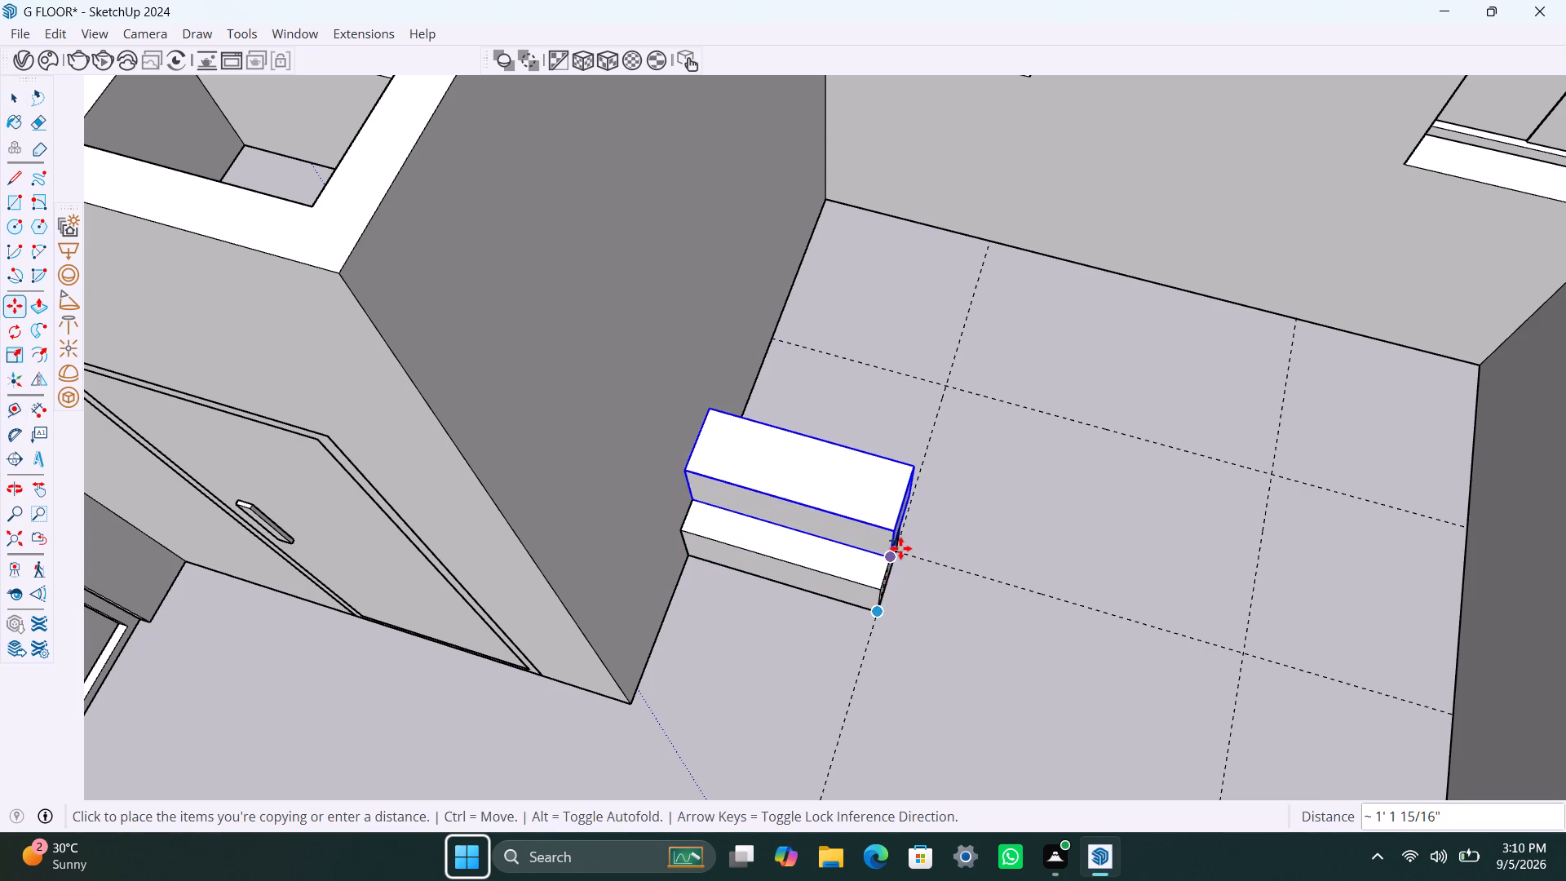
{"action": "key", "text": "Escape"}
{"action": "key", "text": "space"}
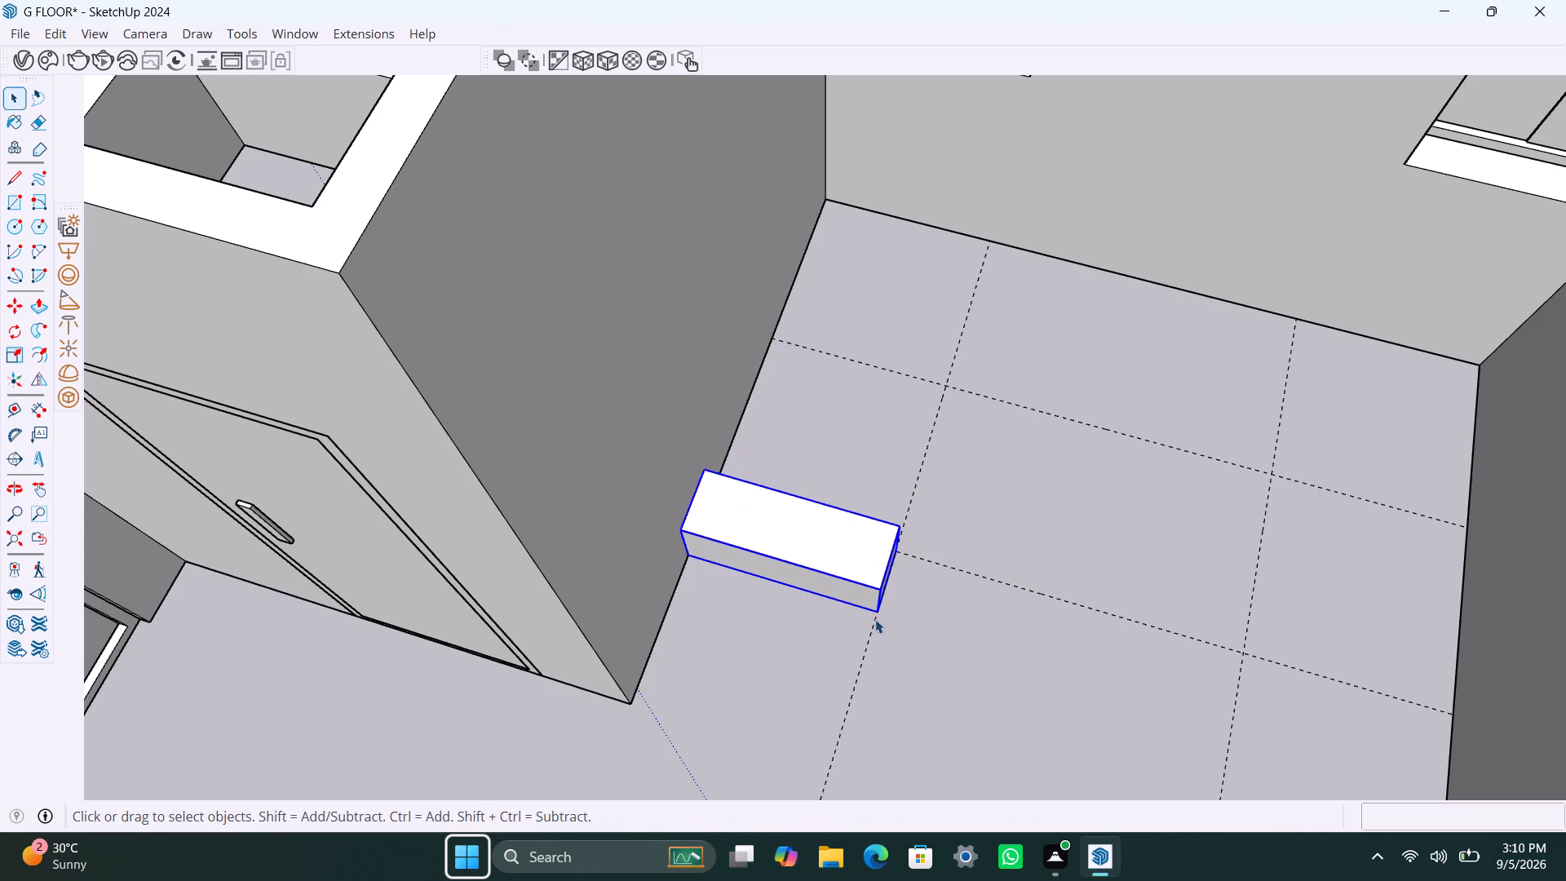
{"action": "key", "text": "m"}
{"action": "left_click", "coordinate": [879, 609]}
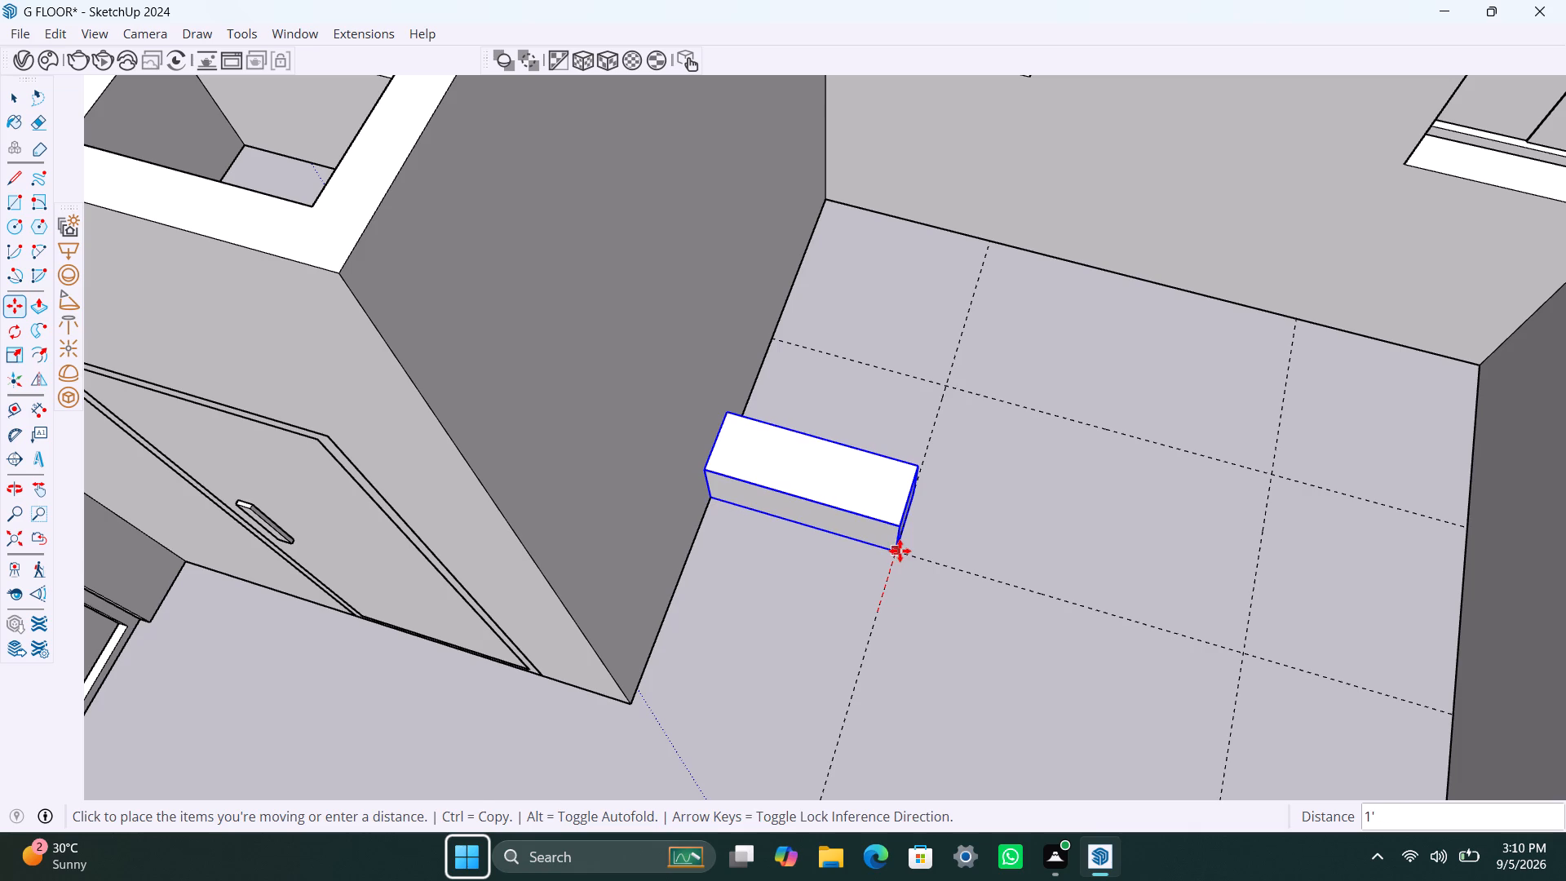
{"action": "left_click", "coordinate": [900, 551]}
{"action": "key", "text": "space"}
Stack three copies of the stair block toward the back wall, each lower front corner on the previous block's upper back corner.
{"action": "key", "text": "m"}
{"action": "left_click", "coordinate": [901, 561]}
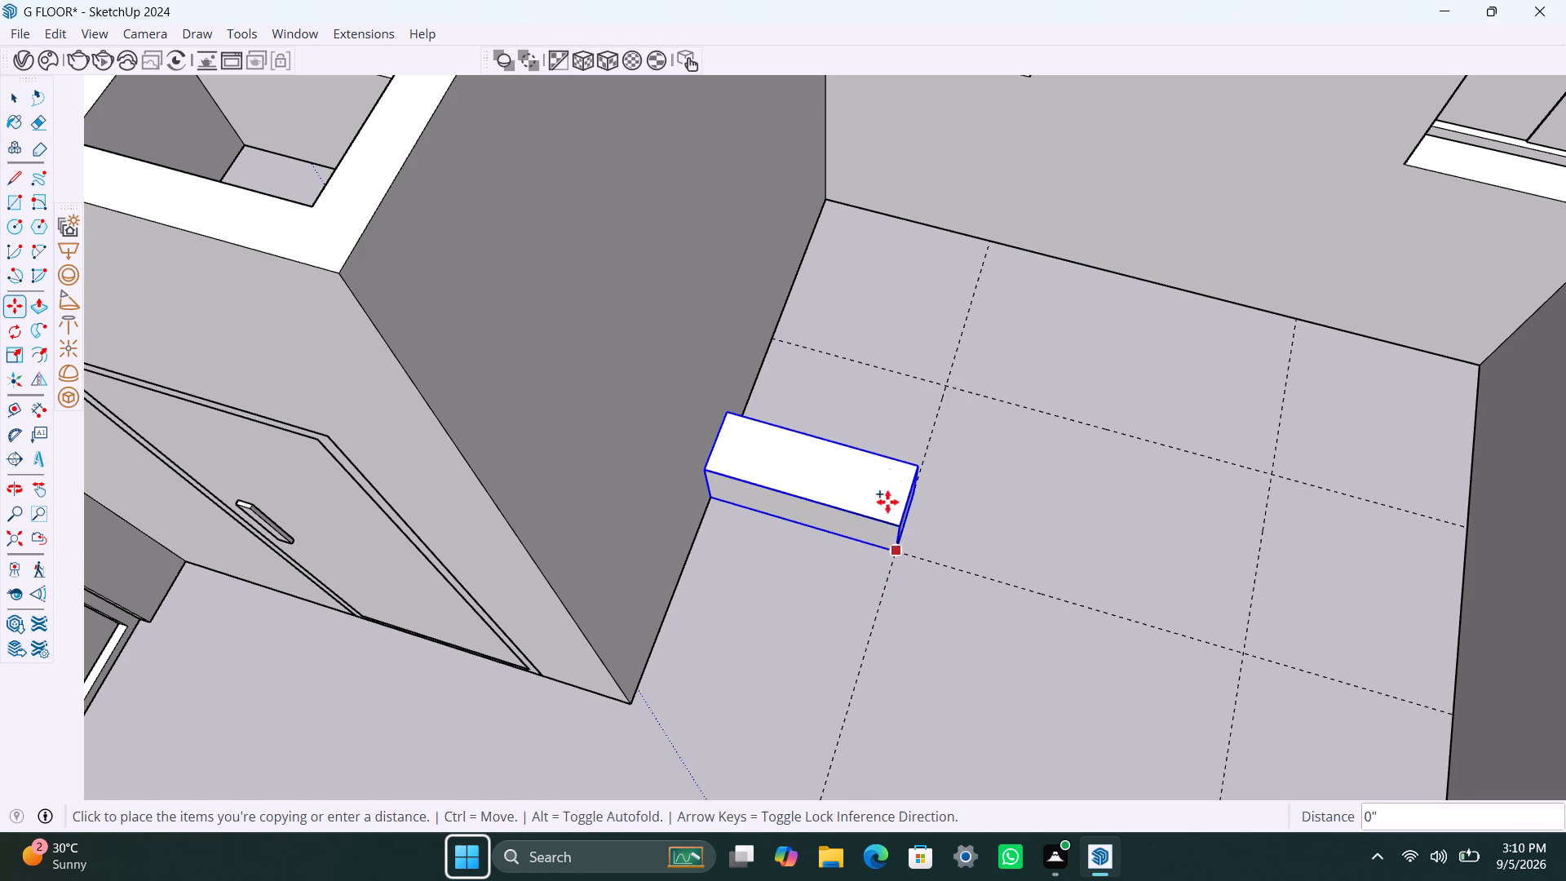
{"action": "left_click", "coordinate": [919, 462]}
{"action": "key", "text": "m"}
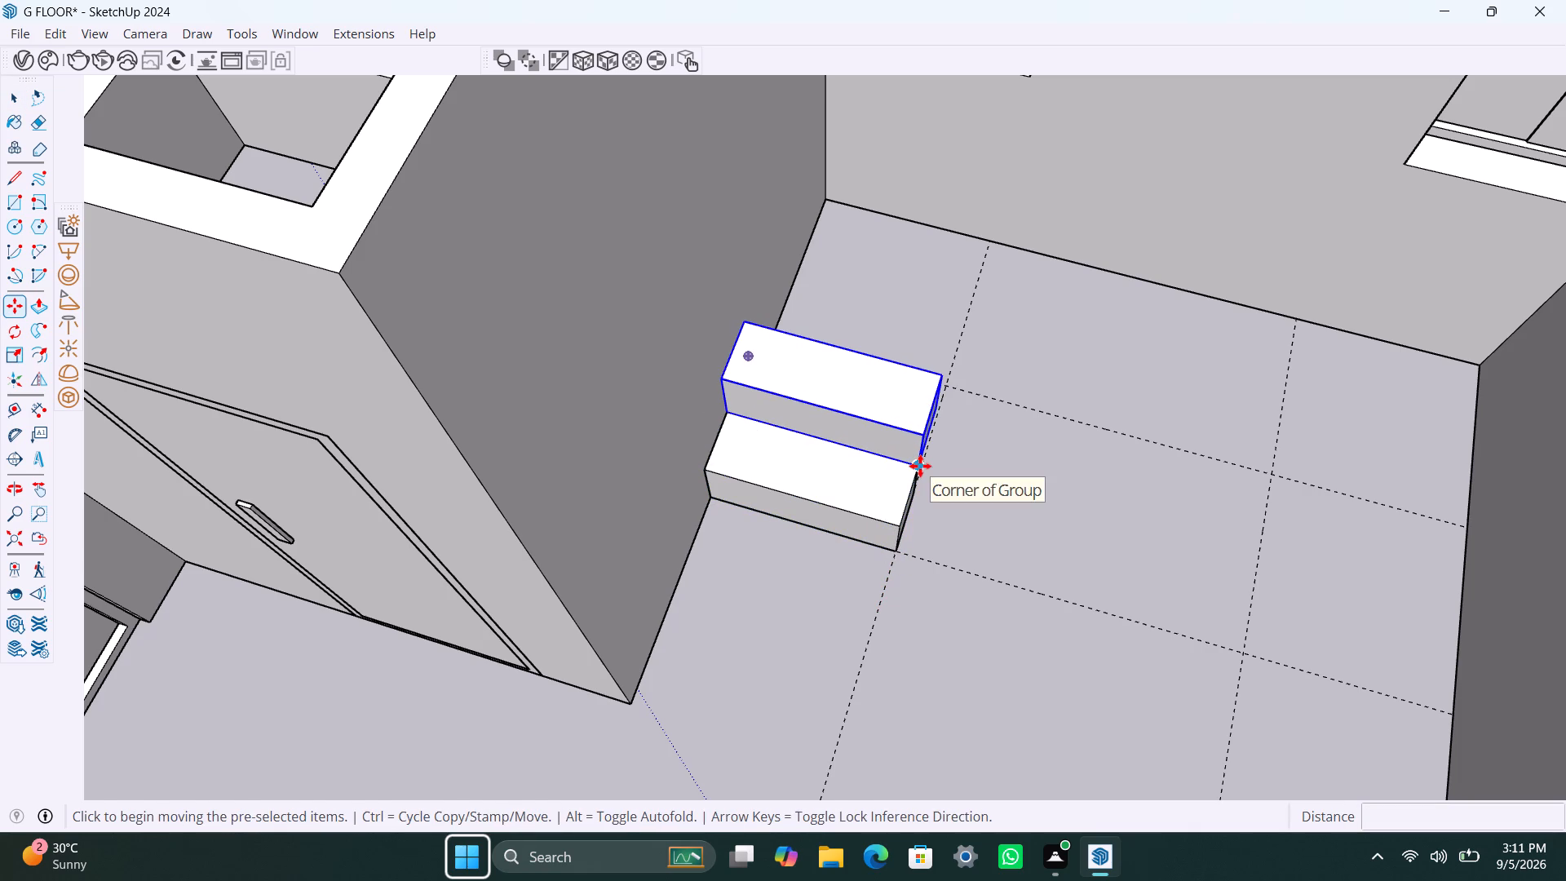
{"action": "left_click", "coordinate": [920, 466]}
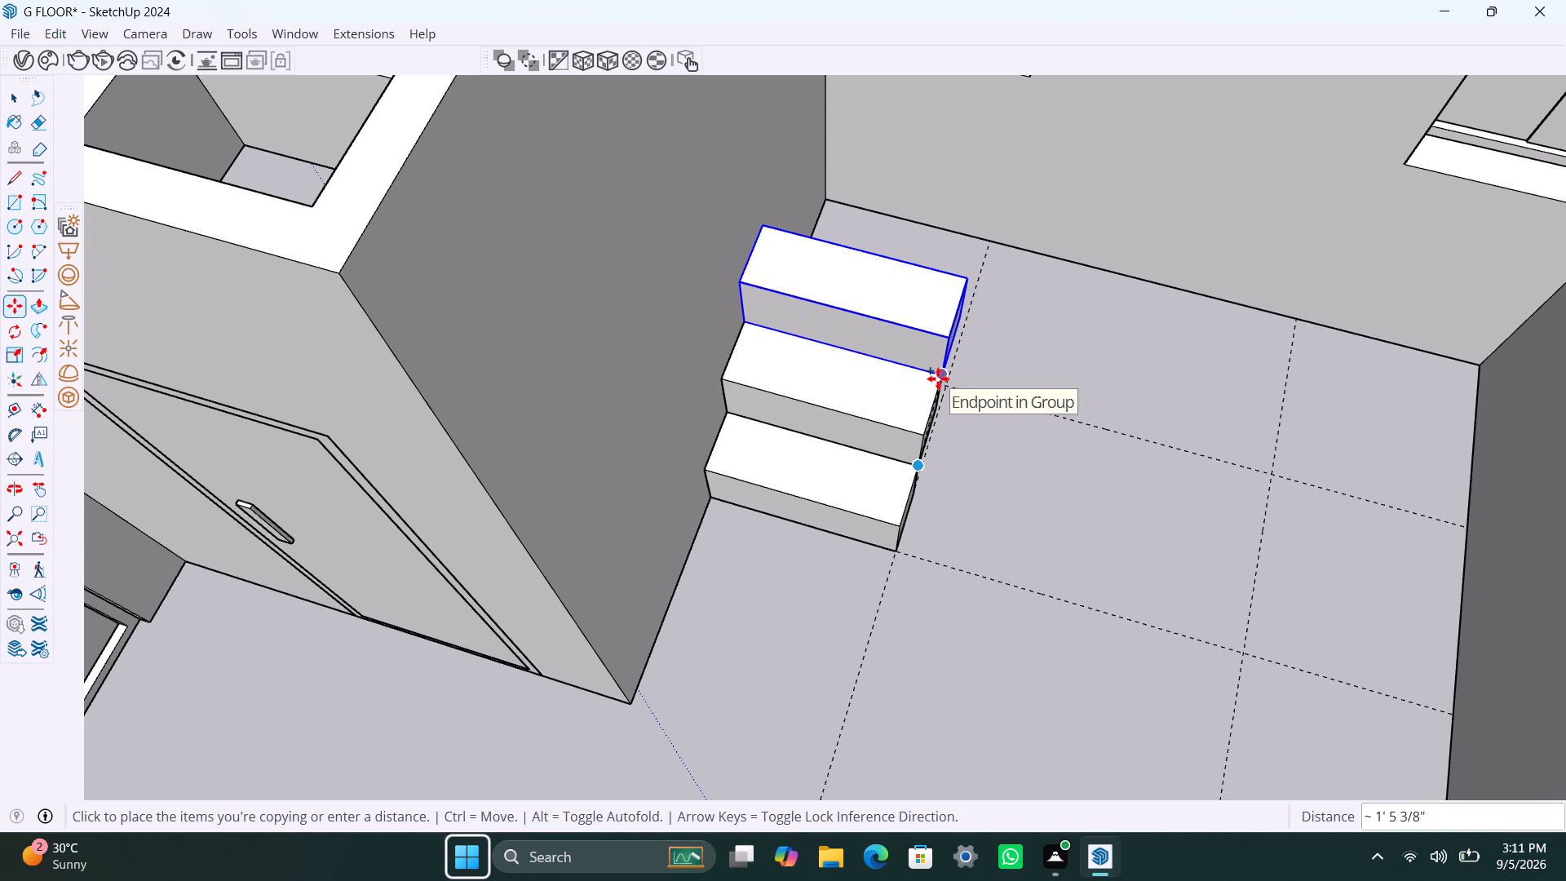
{"action": "left_click", "coordinate": [937, 379]}
{"action": "left_click", "coordinate": [937, 379]}
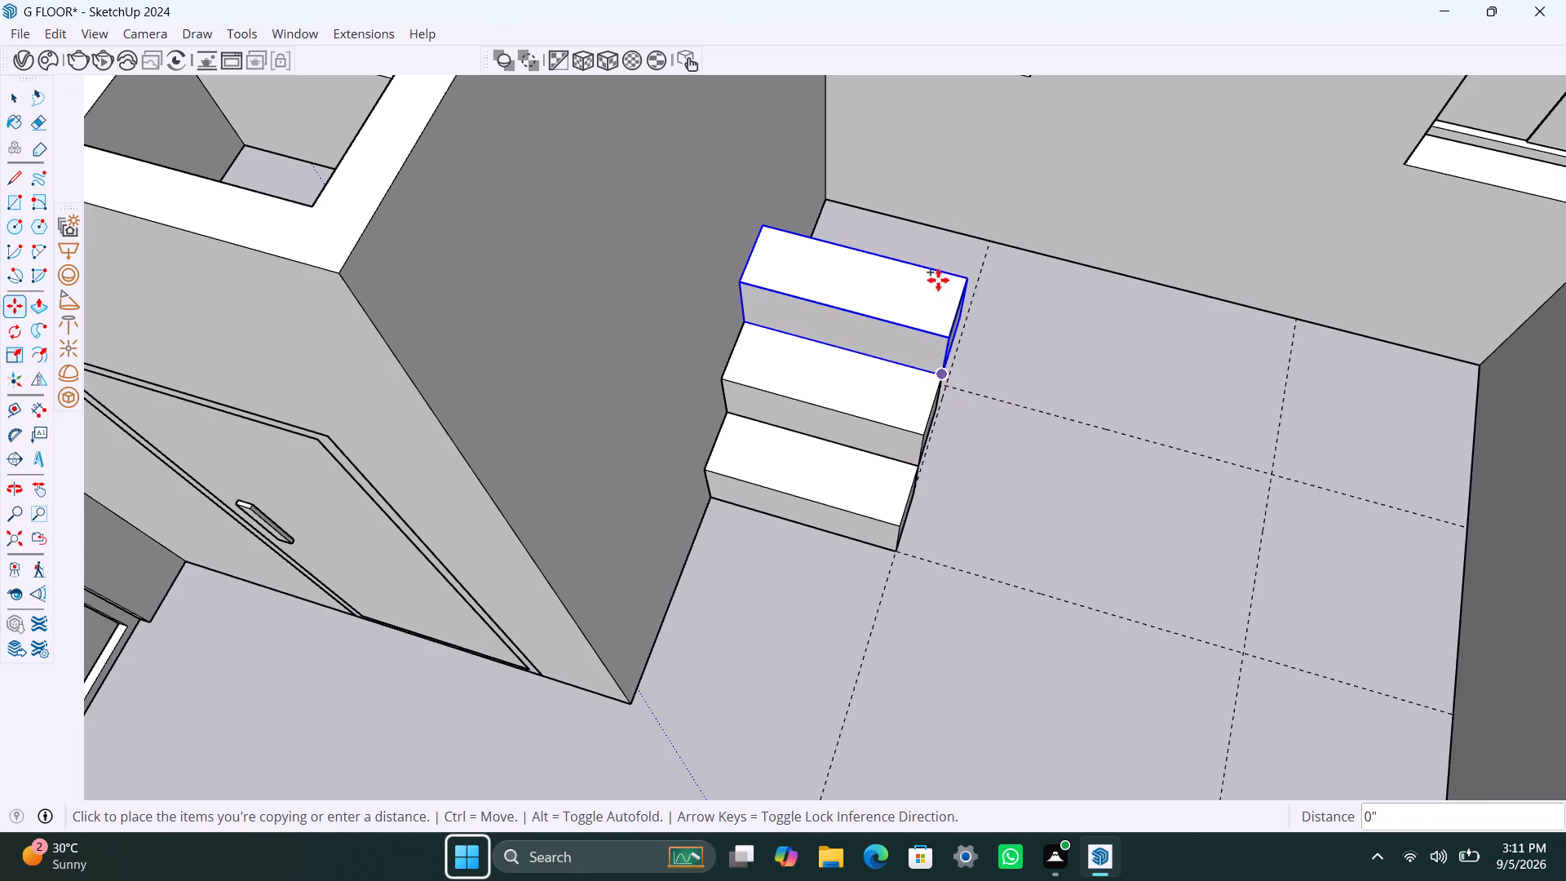
{"action": "left_click", "coordinate": [975, 282]}
{"action": "key", "text": "ctrl+z"}
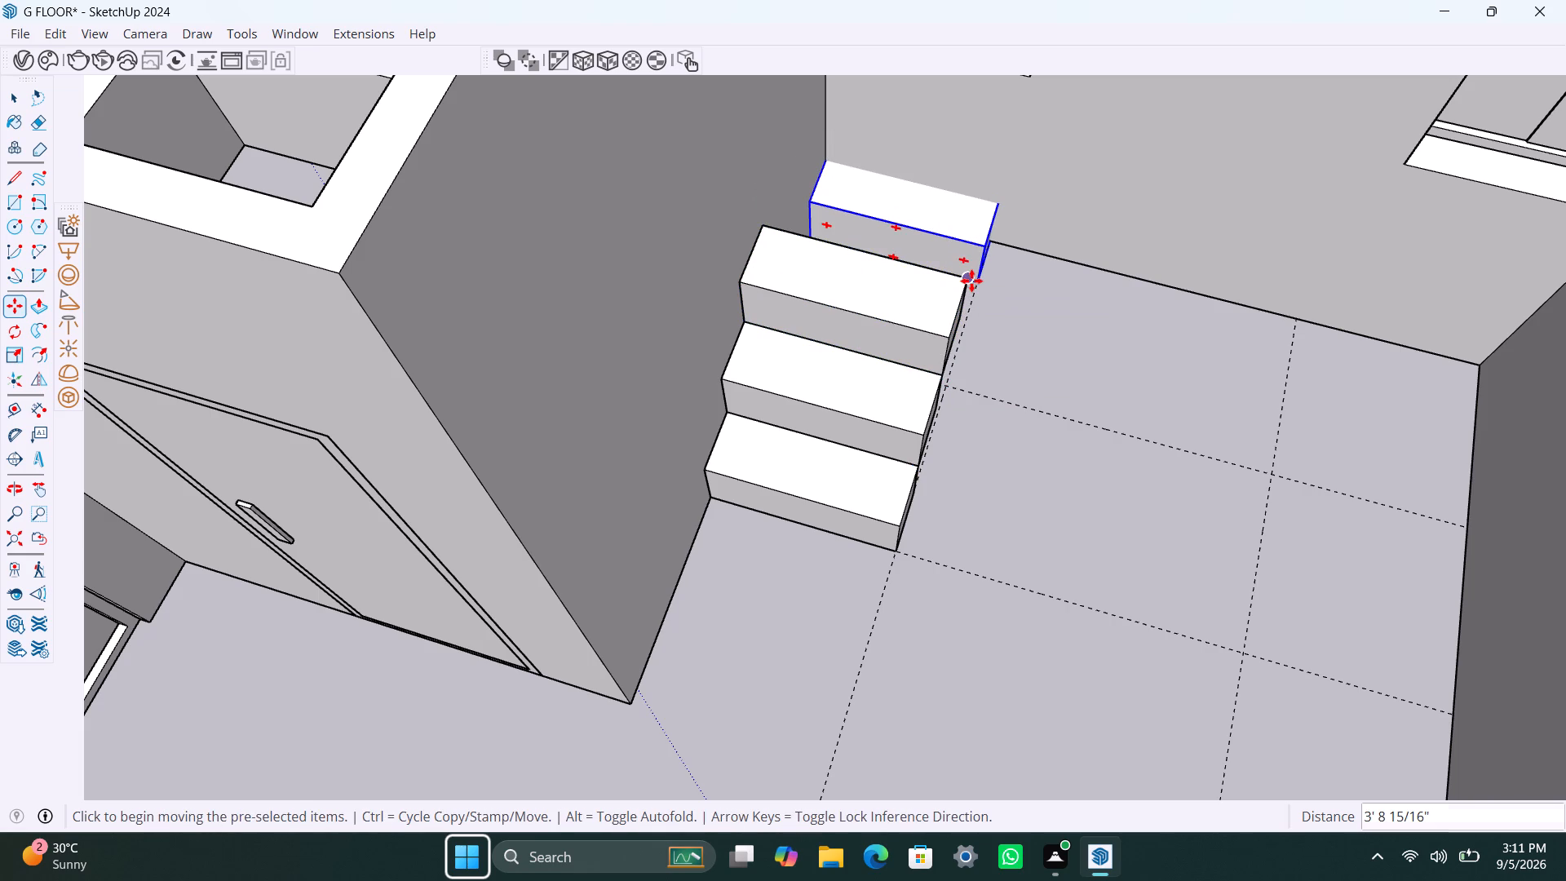
{"action": "key", "text": "m"}
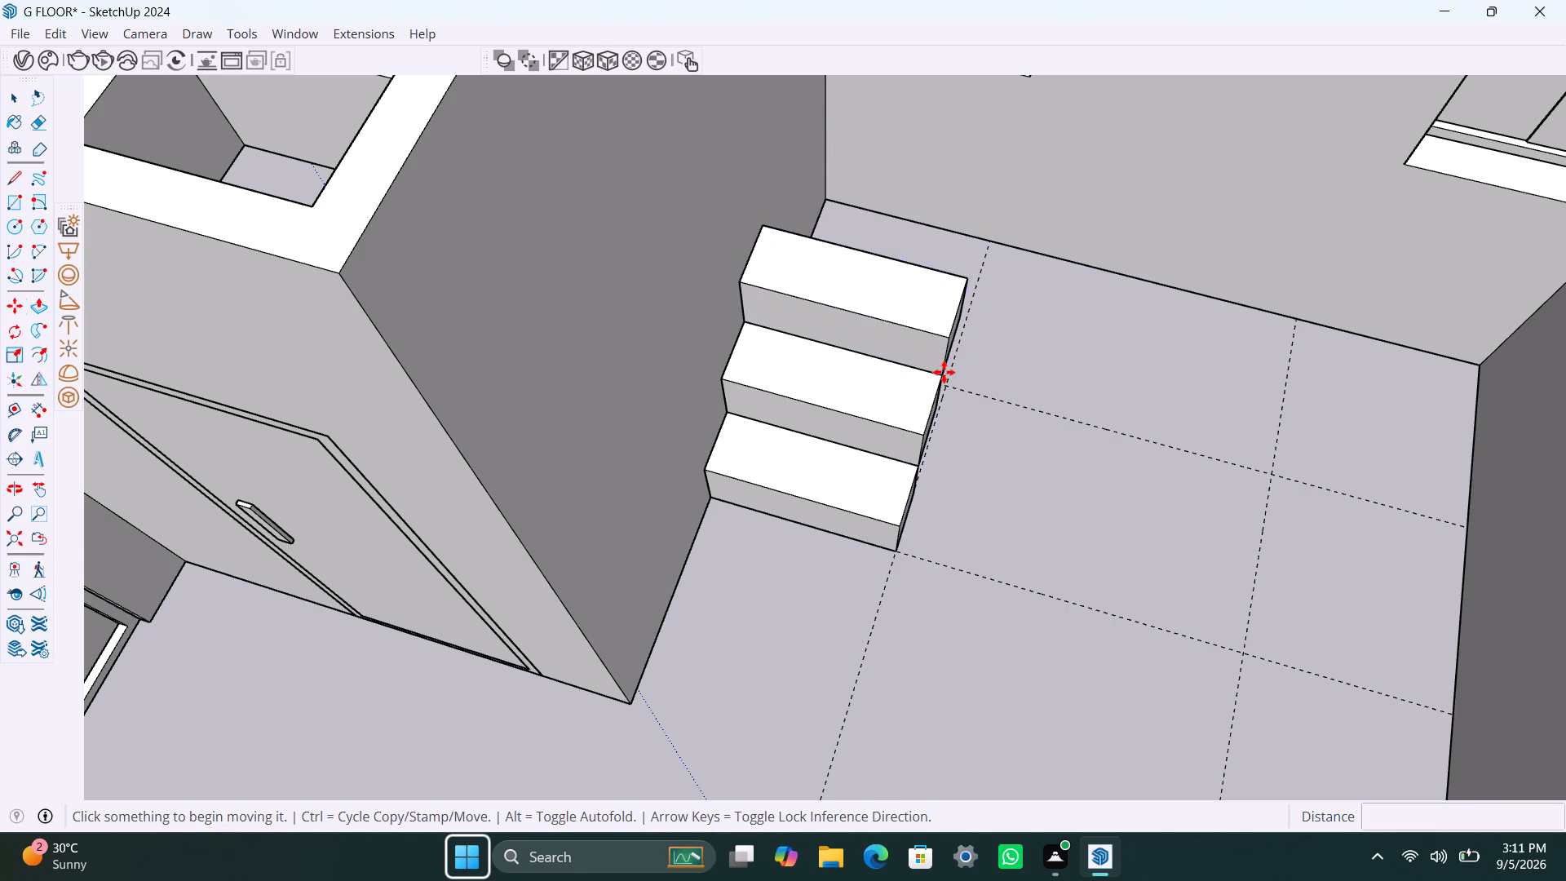
{"action": "left_click", "coordinate": [944, 372]}
{"action": "left_click", "coordinate": [965, 280]}
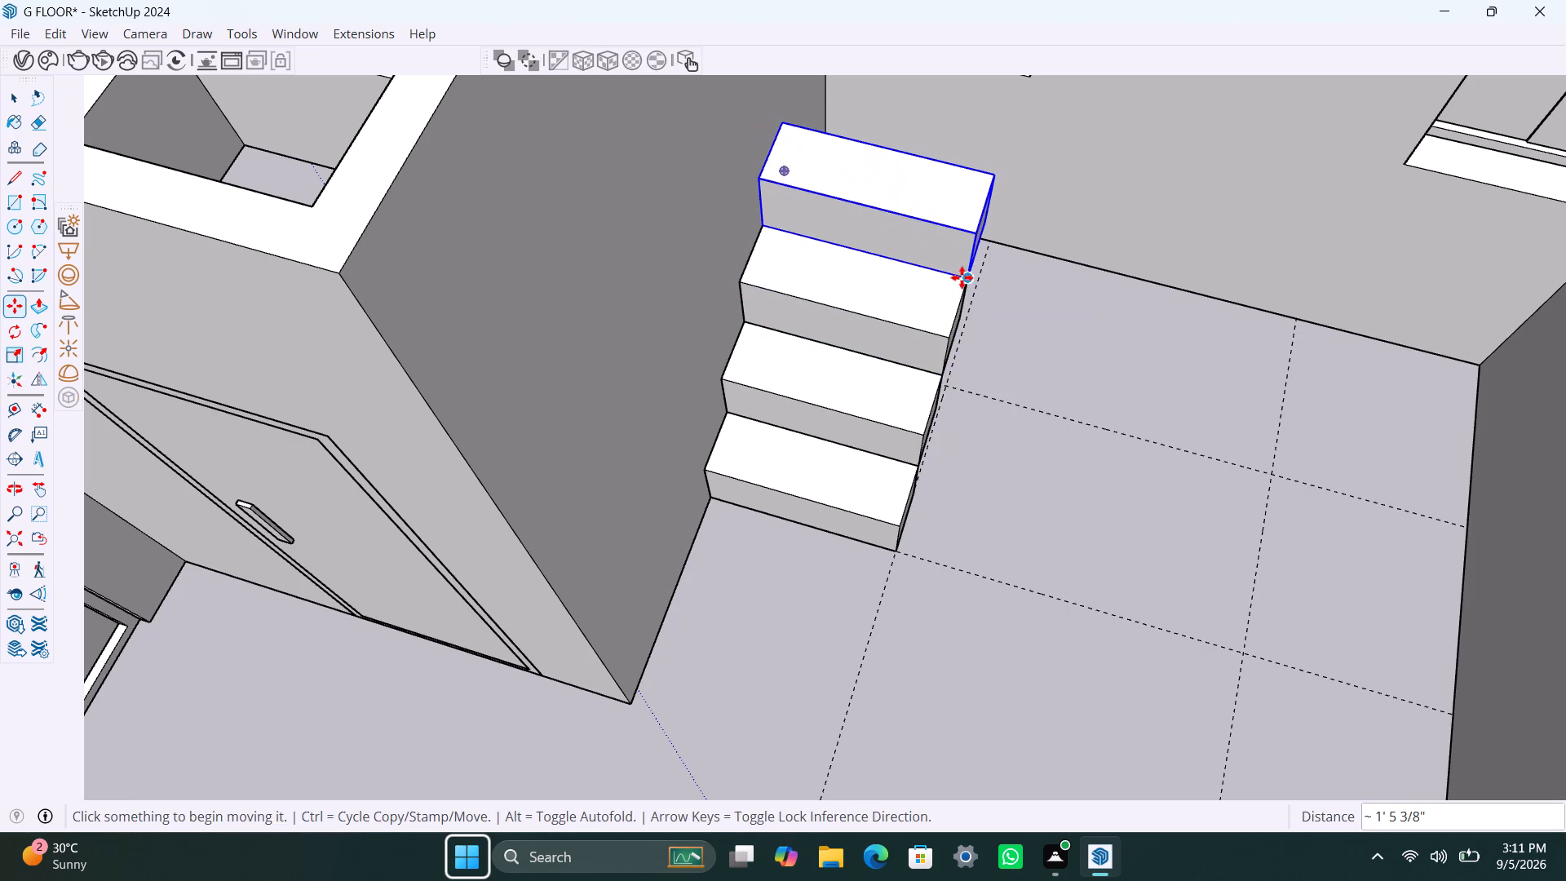
Open the top stair block for editing and select its back face.
{"action": "scroll", "coordinate": [961, 264], "scroll_direction": "down", "scroll_amount": 14}
{"action": "middle_click_drag", "start_coordinate": [1042, 317], "coordinate": [410, 354]}
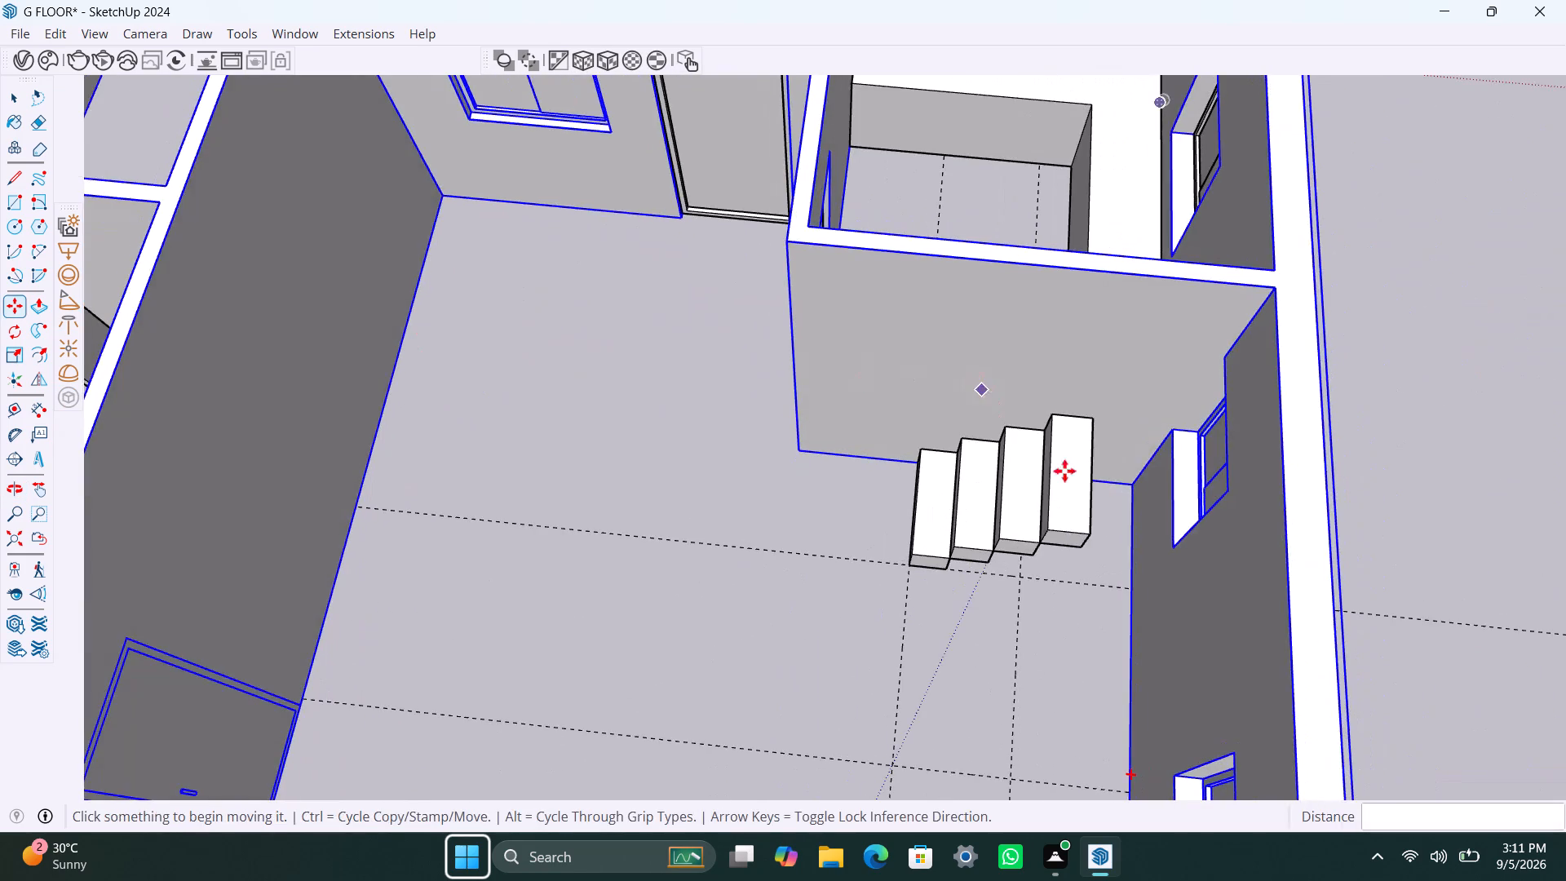
{"action": "scroll", "coordinate": [1073, 480], "scroll_direction": "up", "scroll_amount": 4}
{"action": "middle_click_drag", "start_coordinate": [1089, 556], "coordinate": [838, 485]}
{"action": "key", "text": "space"}
{"action": "scroll", "coordinate": [1008, 613], "scroll_direction": "up", "scroll_amount": 8}
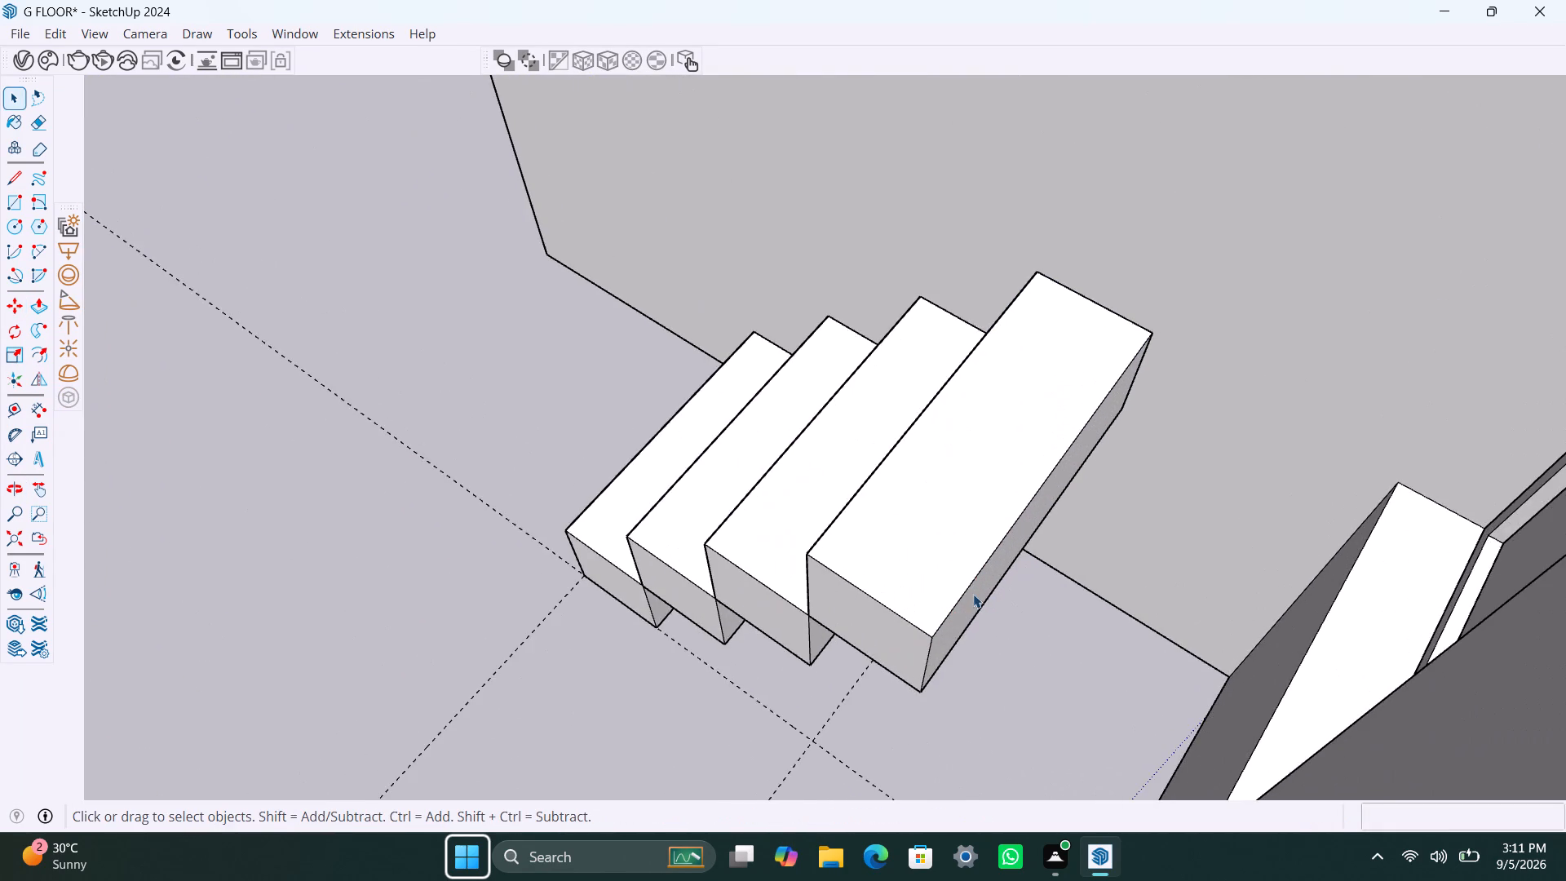
{"action": "triple_click", "coordinate": [973, 594]}
{"action": "scroll", "coordinate": [977, 596], "scroll_direction": "up", "scroll_amount": 3}
{"action": "left_click", "coordinate": [979, 596]}
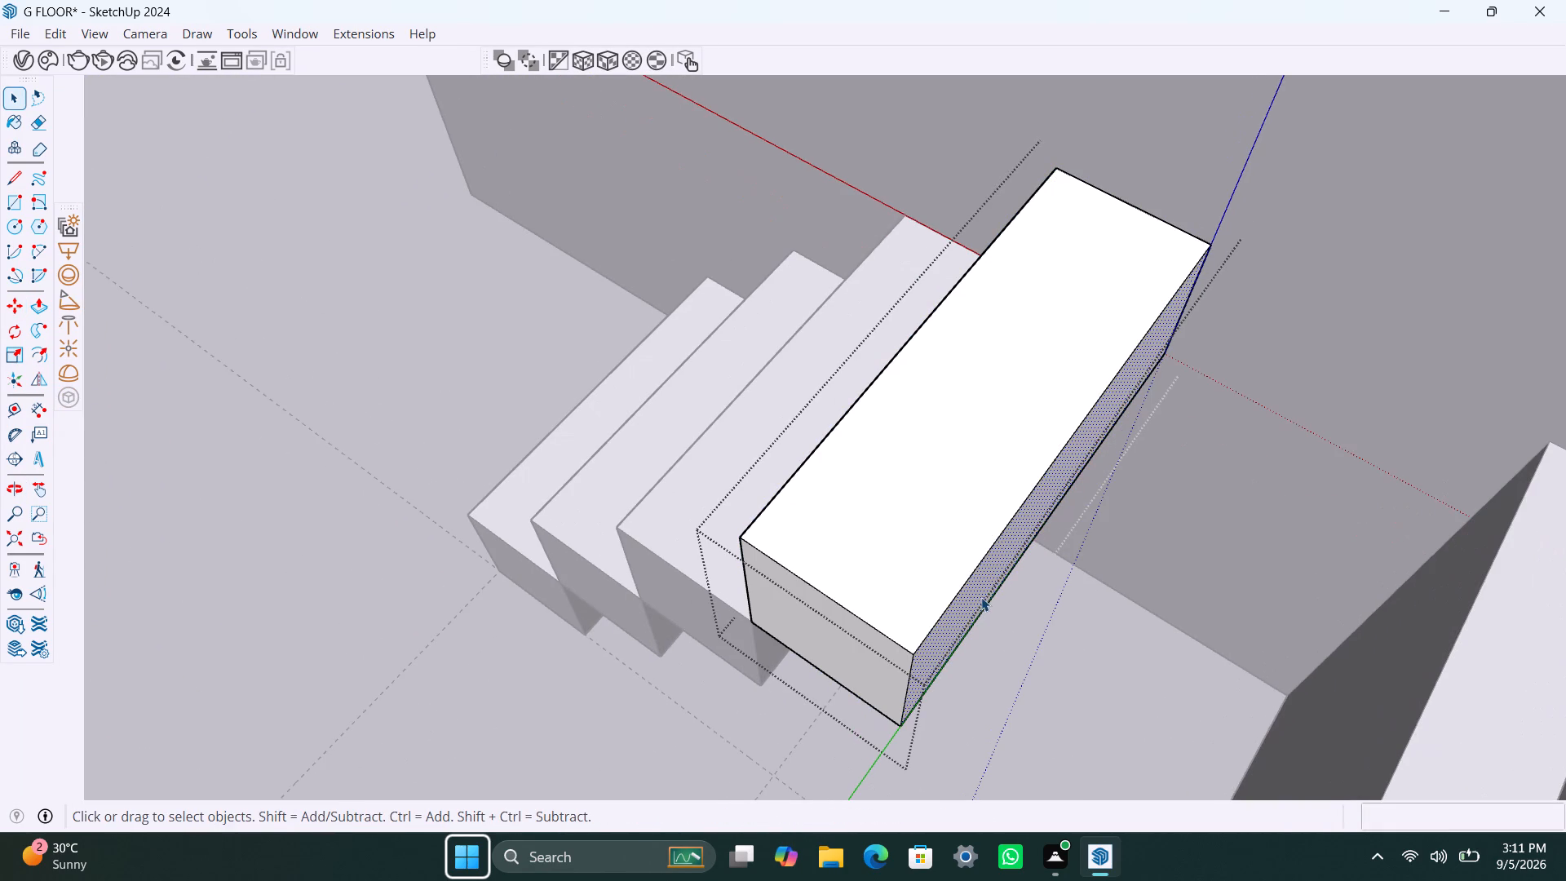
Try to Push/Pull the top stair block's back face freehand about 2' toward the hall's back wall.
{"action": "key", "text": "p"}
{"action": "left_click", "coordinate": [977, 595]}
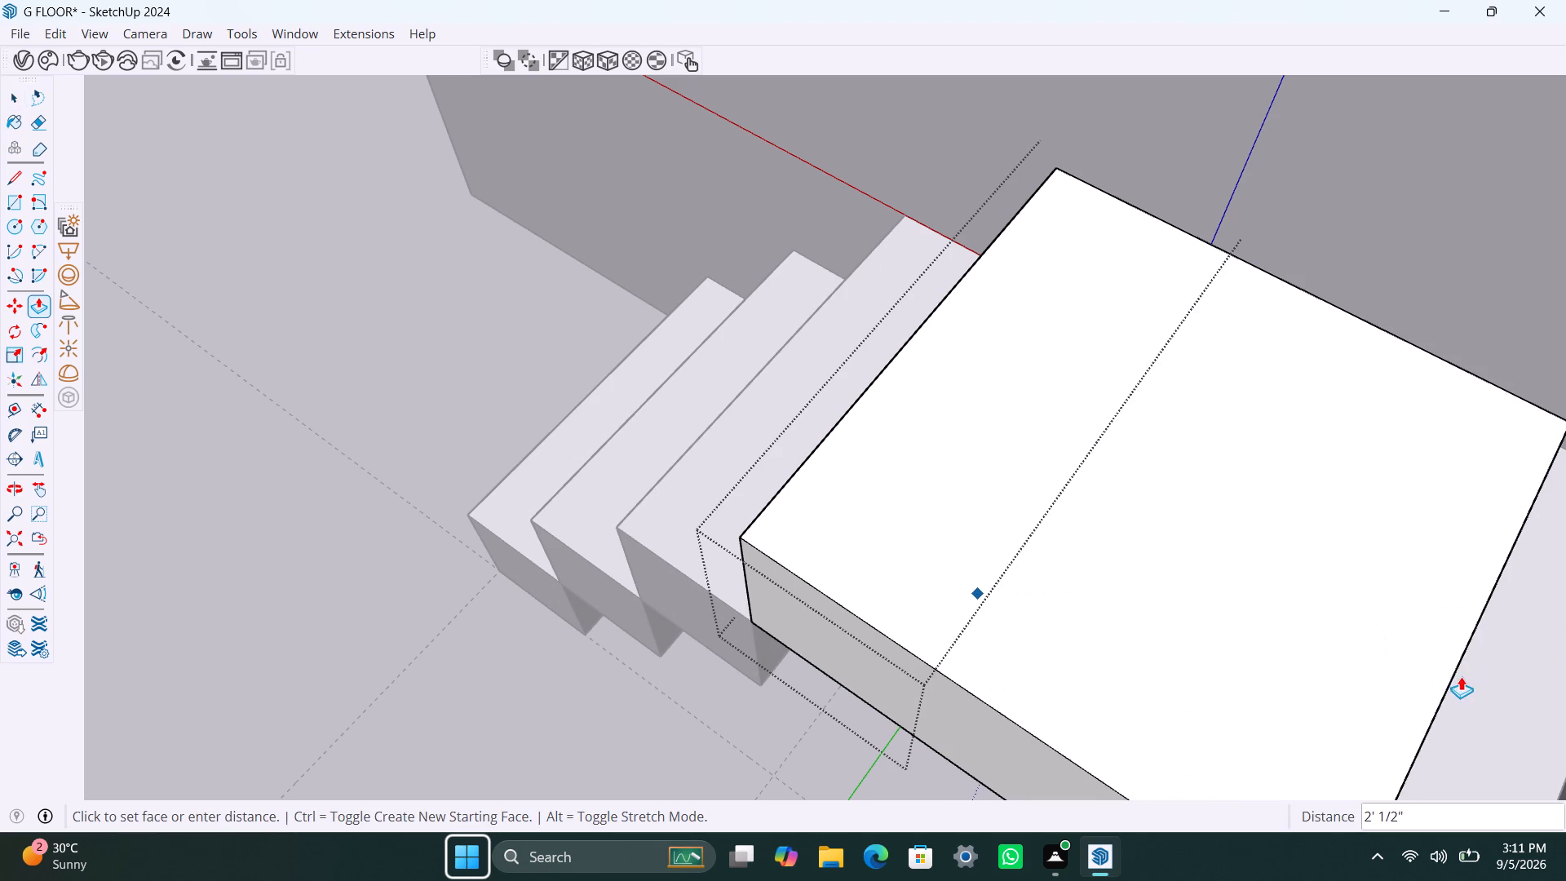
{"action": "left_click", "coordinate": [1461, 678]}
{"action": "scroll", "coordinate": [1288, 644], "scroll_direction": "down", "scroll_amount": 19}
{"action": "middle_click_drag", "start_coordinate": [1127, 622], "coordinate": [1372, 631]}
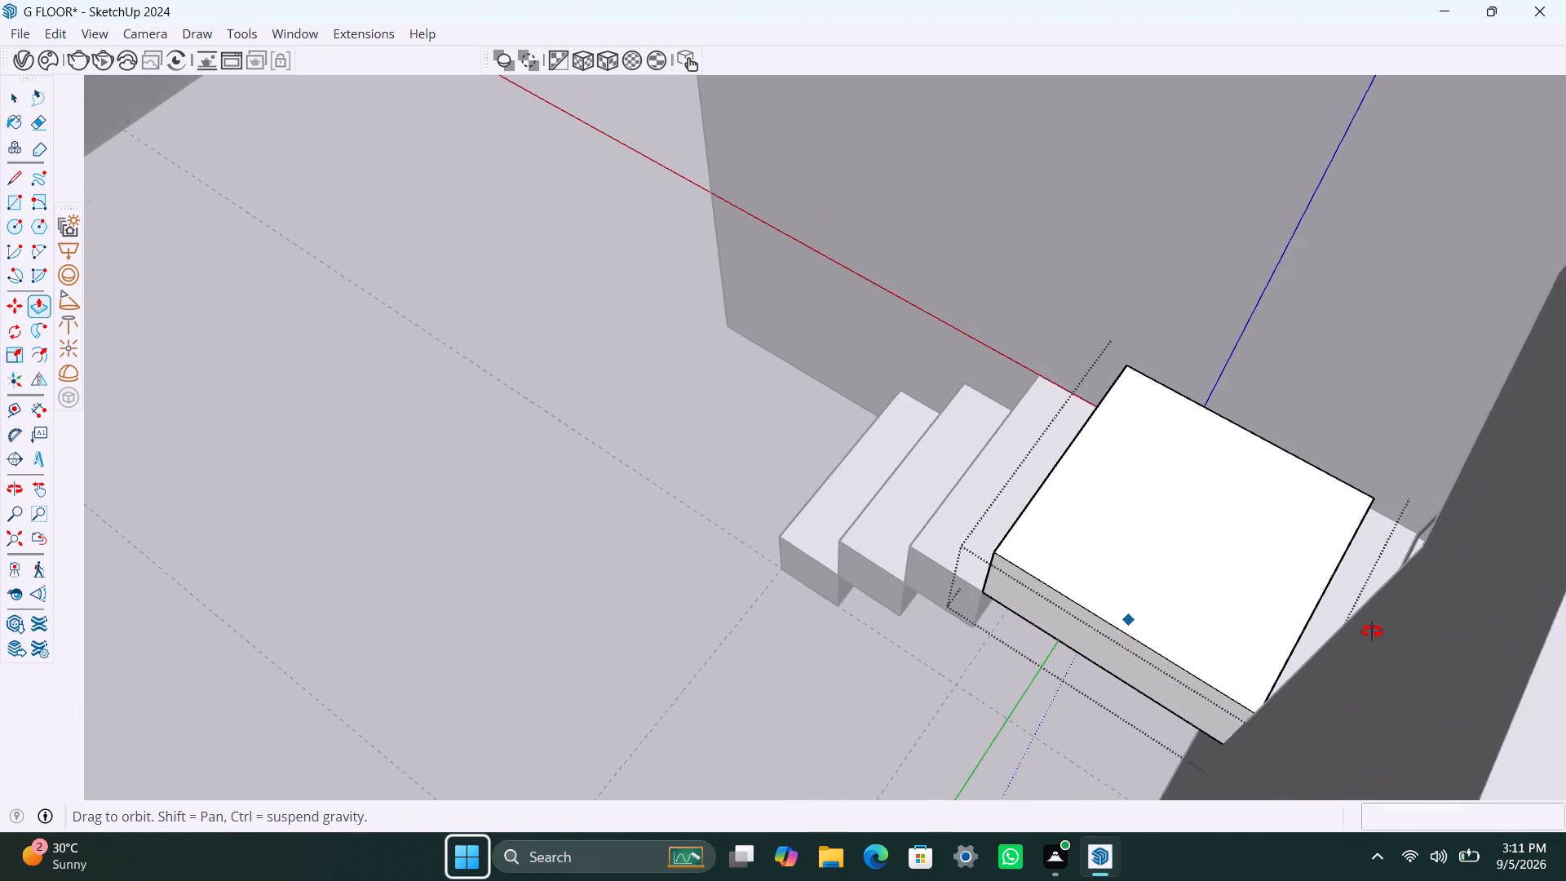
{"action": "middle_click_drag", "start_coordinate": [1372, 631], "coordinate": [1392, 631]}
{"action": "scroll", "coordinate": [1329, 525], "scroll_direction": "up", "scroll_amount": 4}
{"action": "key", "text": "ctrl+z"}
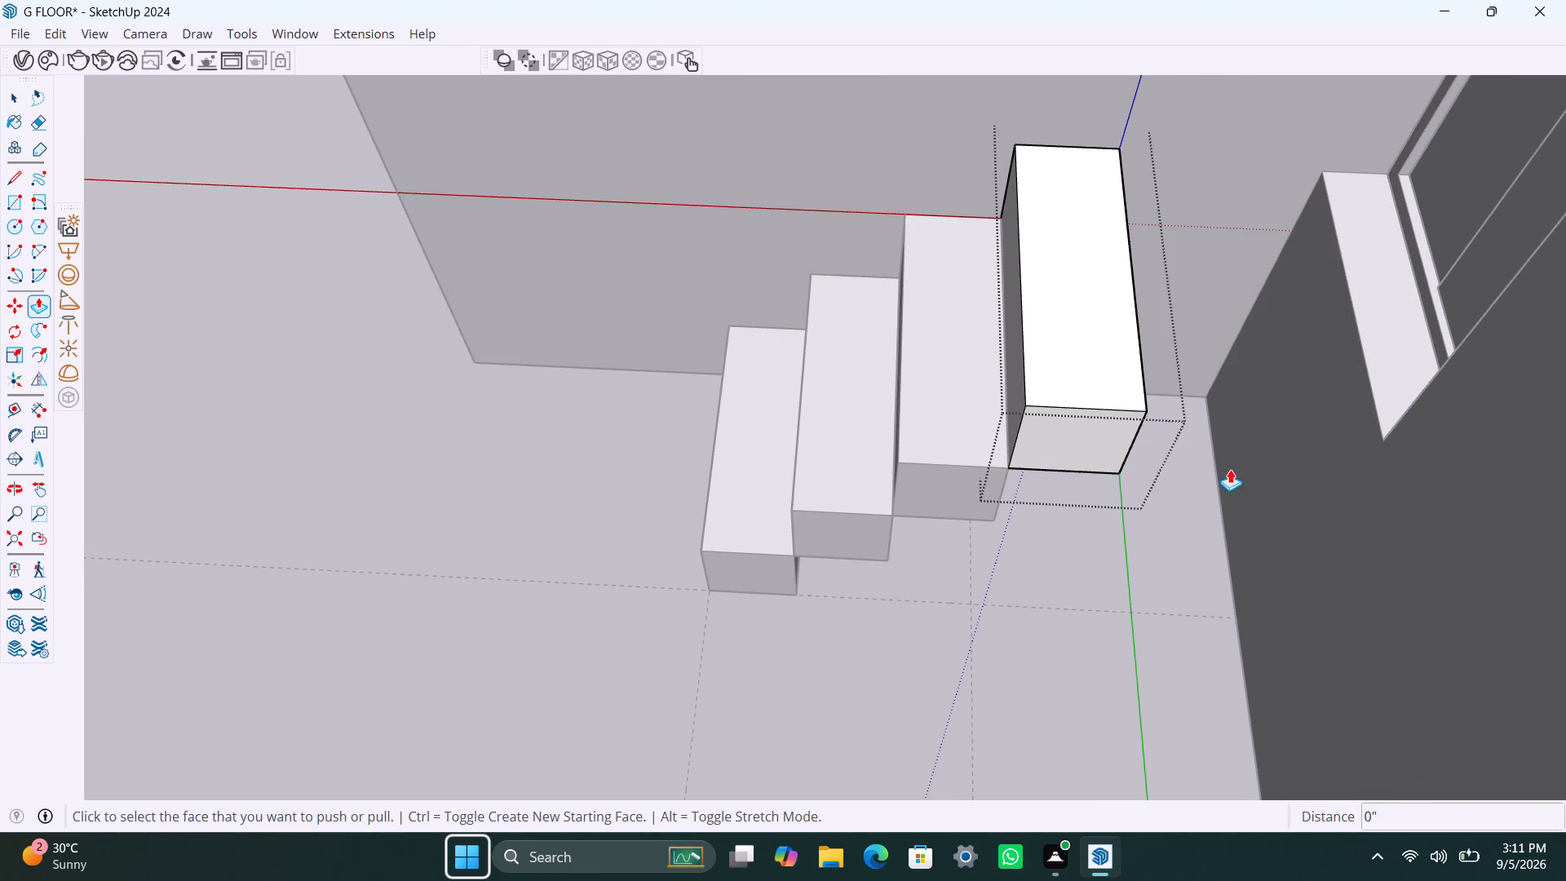
Push/Pull the top stair block's back face 2' to the hall's back wall as a landing.
{"action": "scroll", "coordinate": [1230, 468], "scroll_direction": "up", "scroll_amount": 4}
{"action": "middle_click_drag", "start_coordinate": [1217, 435], "coordinate": [979, 374]}
{"action": "scroll", "coordinate": [933, 349], "scroll_direction": "up", "scroll_amount": 3}
{"action": "left_click", "coordinate": [923, 339]}
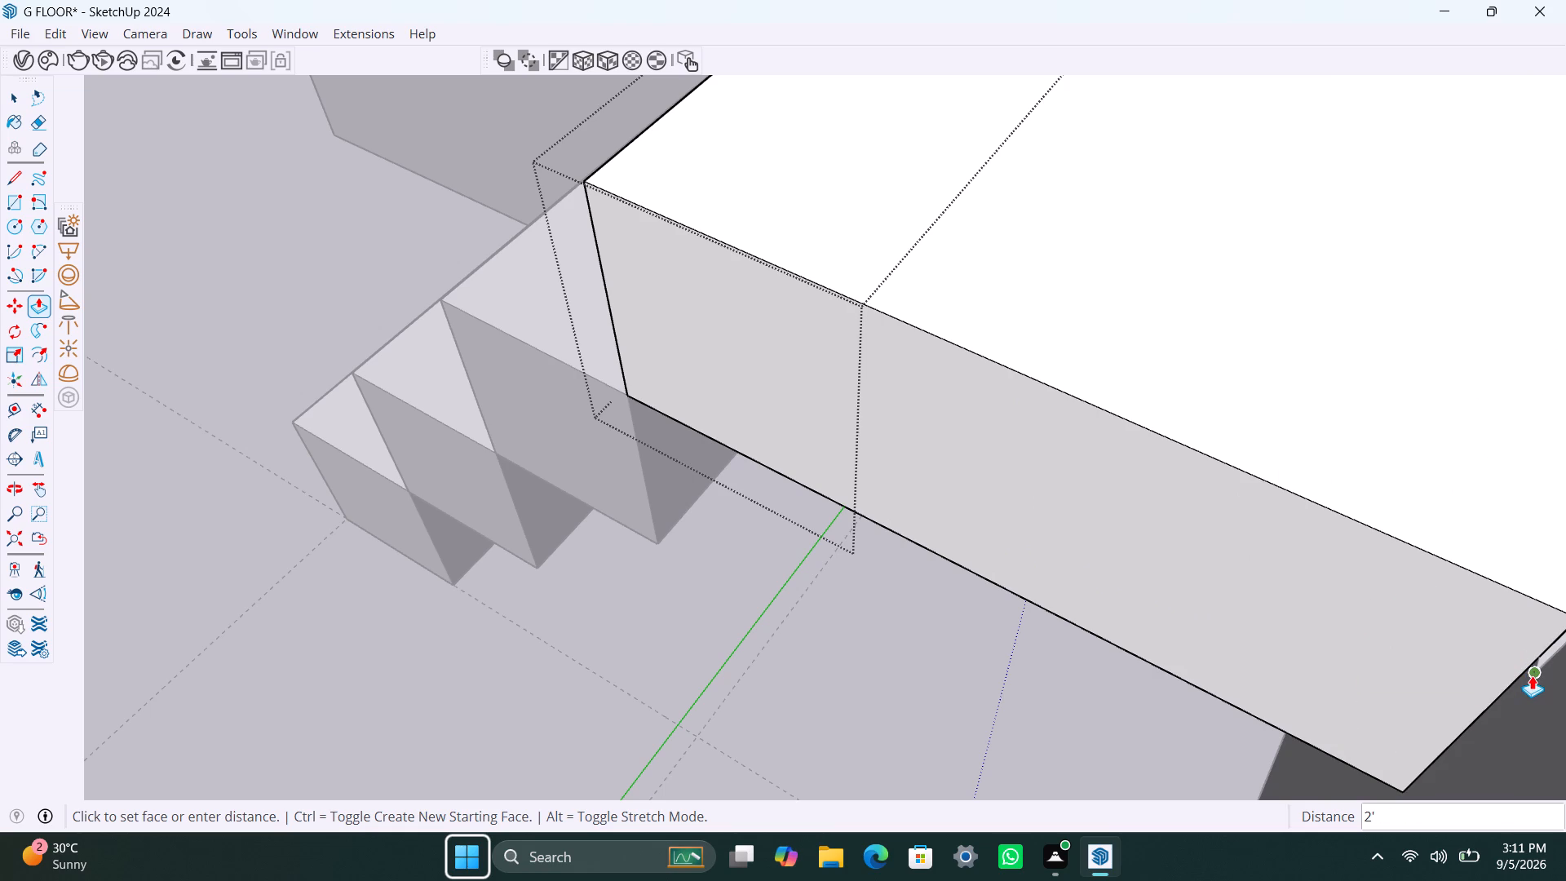
{"action": "left_click", "coordinate": [1532, 675]}
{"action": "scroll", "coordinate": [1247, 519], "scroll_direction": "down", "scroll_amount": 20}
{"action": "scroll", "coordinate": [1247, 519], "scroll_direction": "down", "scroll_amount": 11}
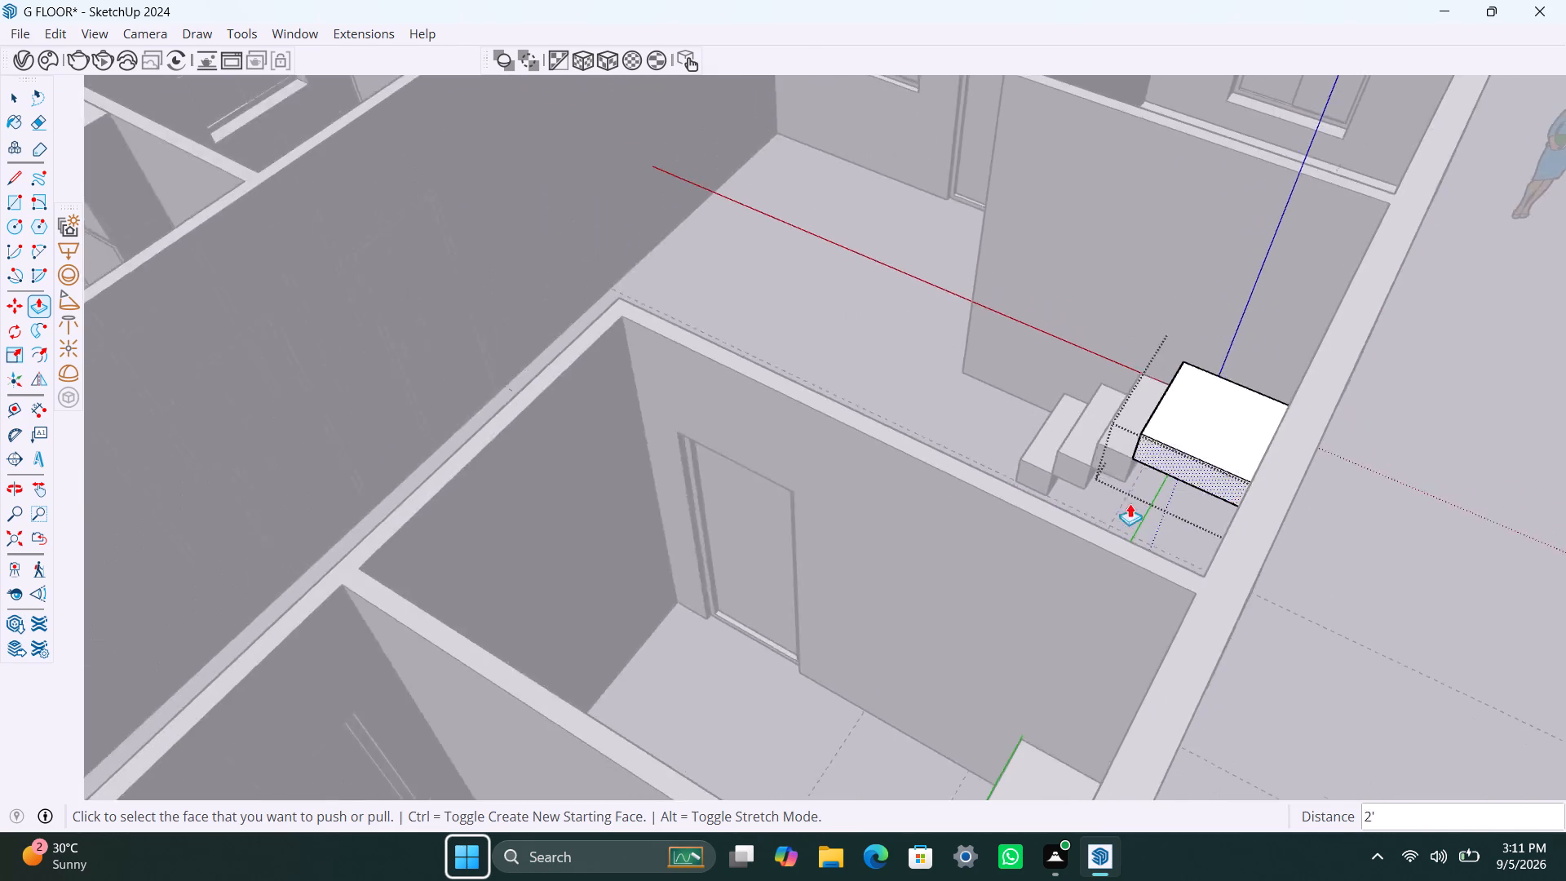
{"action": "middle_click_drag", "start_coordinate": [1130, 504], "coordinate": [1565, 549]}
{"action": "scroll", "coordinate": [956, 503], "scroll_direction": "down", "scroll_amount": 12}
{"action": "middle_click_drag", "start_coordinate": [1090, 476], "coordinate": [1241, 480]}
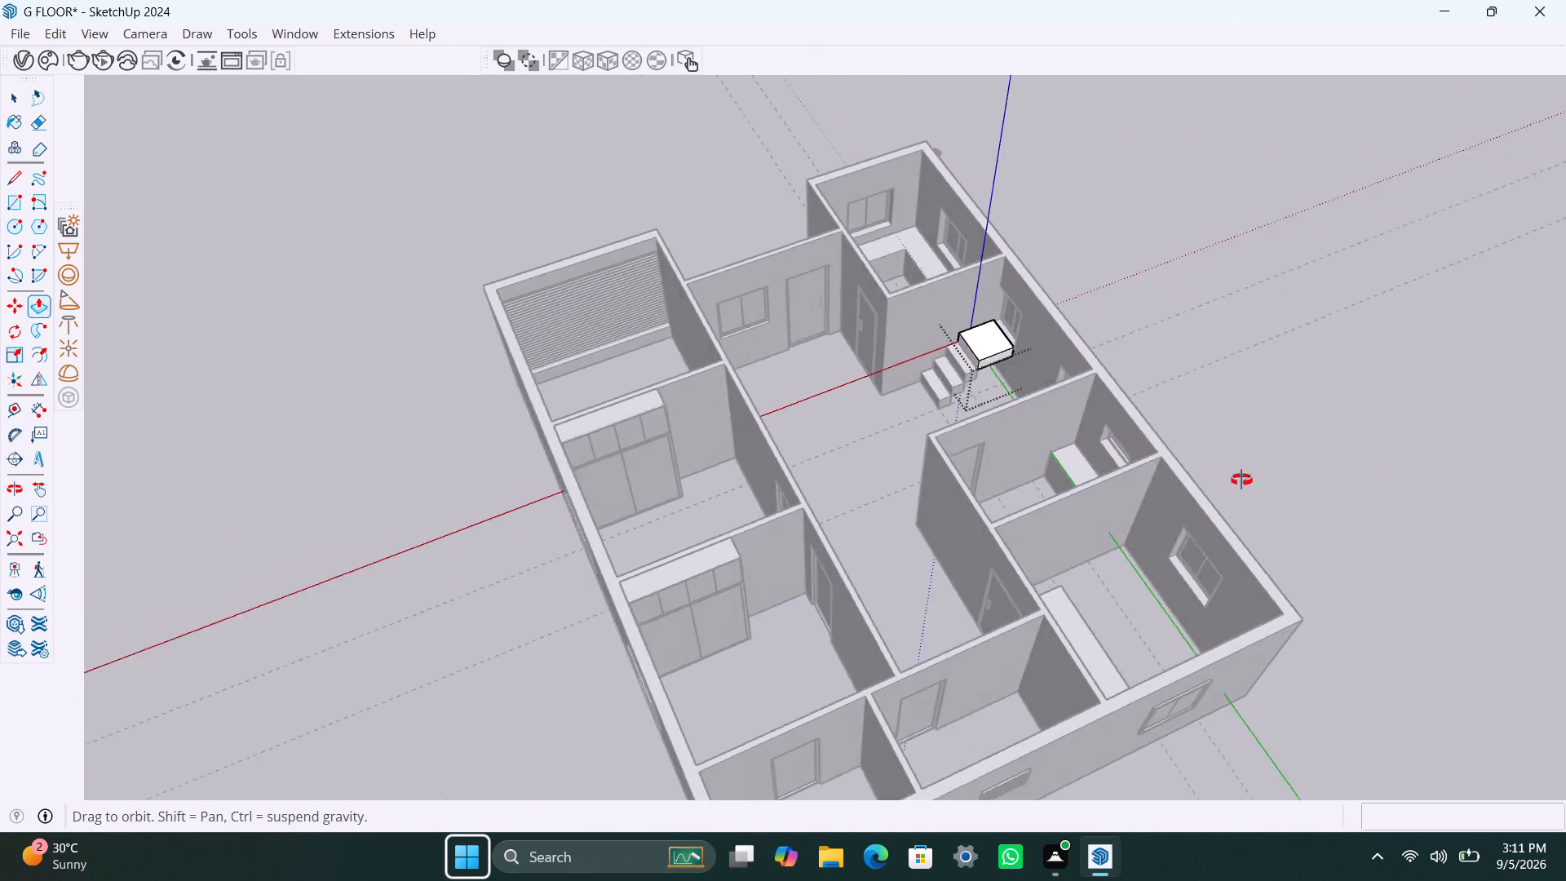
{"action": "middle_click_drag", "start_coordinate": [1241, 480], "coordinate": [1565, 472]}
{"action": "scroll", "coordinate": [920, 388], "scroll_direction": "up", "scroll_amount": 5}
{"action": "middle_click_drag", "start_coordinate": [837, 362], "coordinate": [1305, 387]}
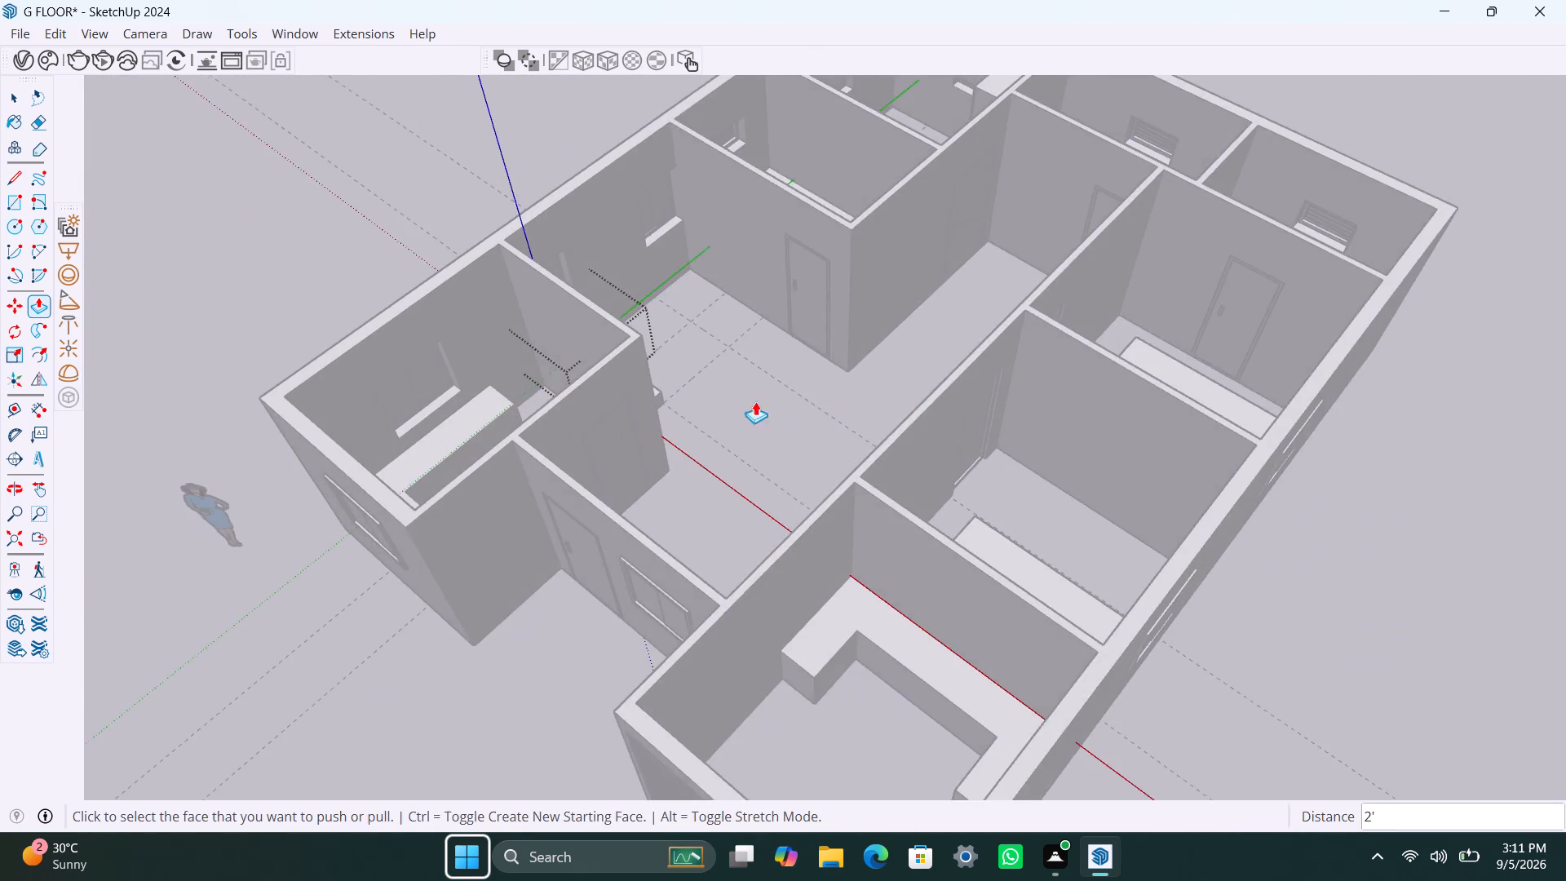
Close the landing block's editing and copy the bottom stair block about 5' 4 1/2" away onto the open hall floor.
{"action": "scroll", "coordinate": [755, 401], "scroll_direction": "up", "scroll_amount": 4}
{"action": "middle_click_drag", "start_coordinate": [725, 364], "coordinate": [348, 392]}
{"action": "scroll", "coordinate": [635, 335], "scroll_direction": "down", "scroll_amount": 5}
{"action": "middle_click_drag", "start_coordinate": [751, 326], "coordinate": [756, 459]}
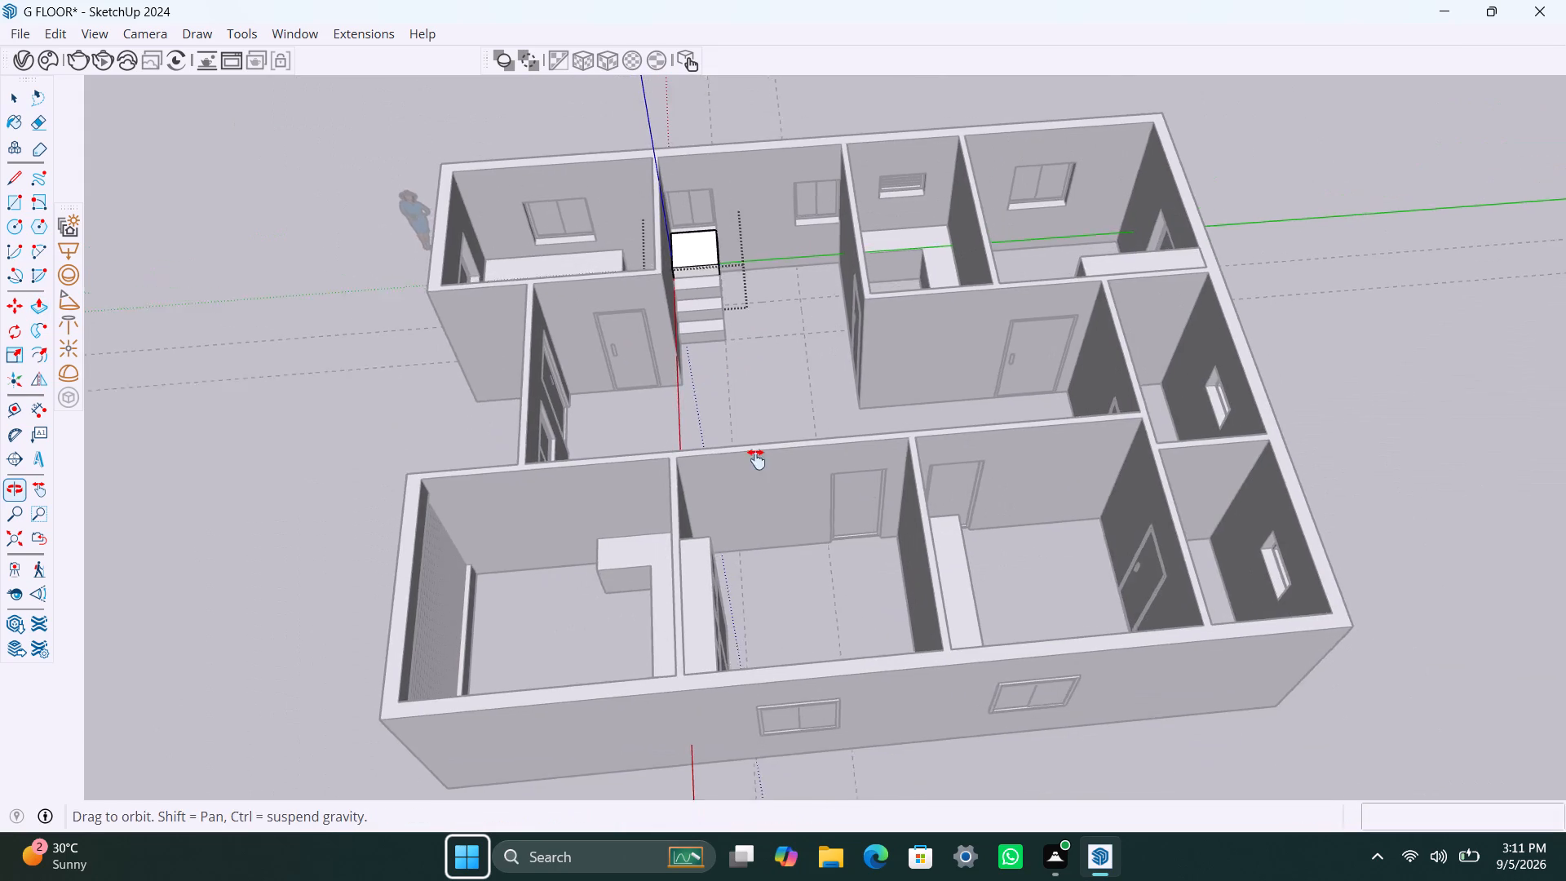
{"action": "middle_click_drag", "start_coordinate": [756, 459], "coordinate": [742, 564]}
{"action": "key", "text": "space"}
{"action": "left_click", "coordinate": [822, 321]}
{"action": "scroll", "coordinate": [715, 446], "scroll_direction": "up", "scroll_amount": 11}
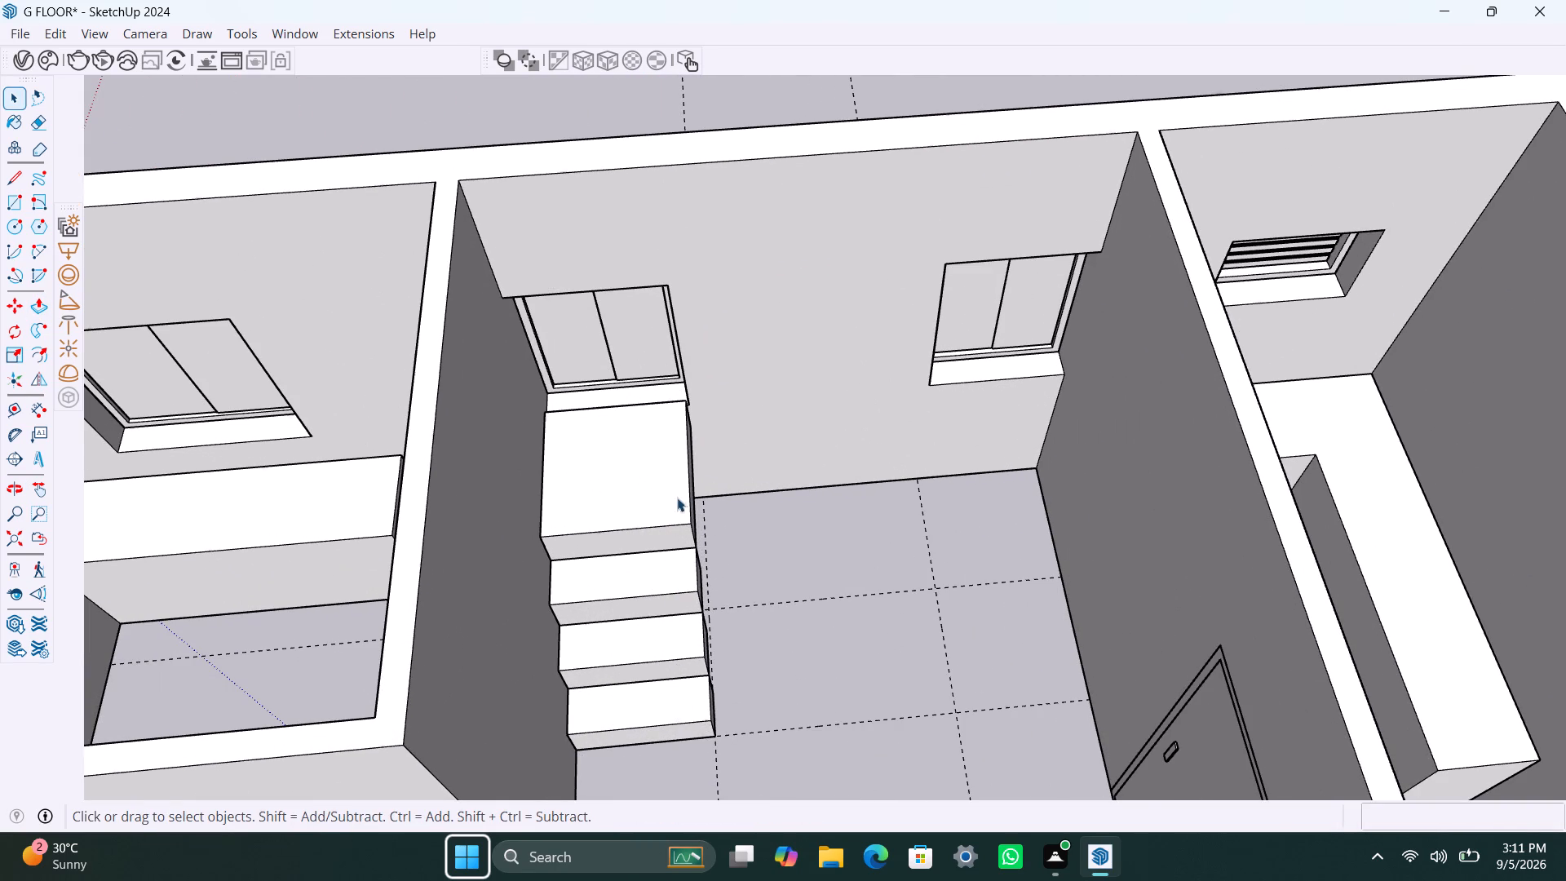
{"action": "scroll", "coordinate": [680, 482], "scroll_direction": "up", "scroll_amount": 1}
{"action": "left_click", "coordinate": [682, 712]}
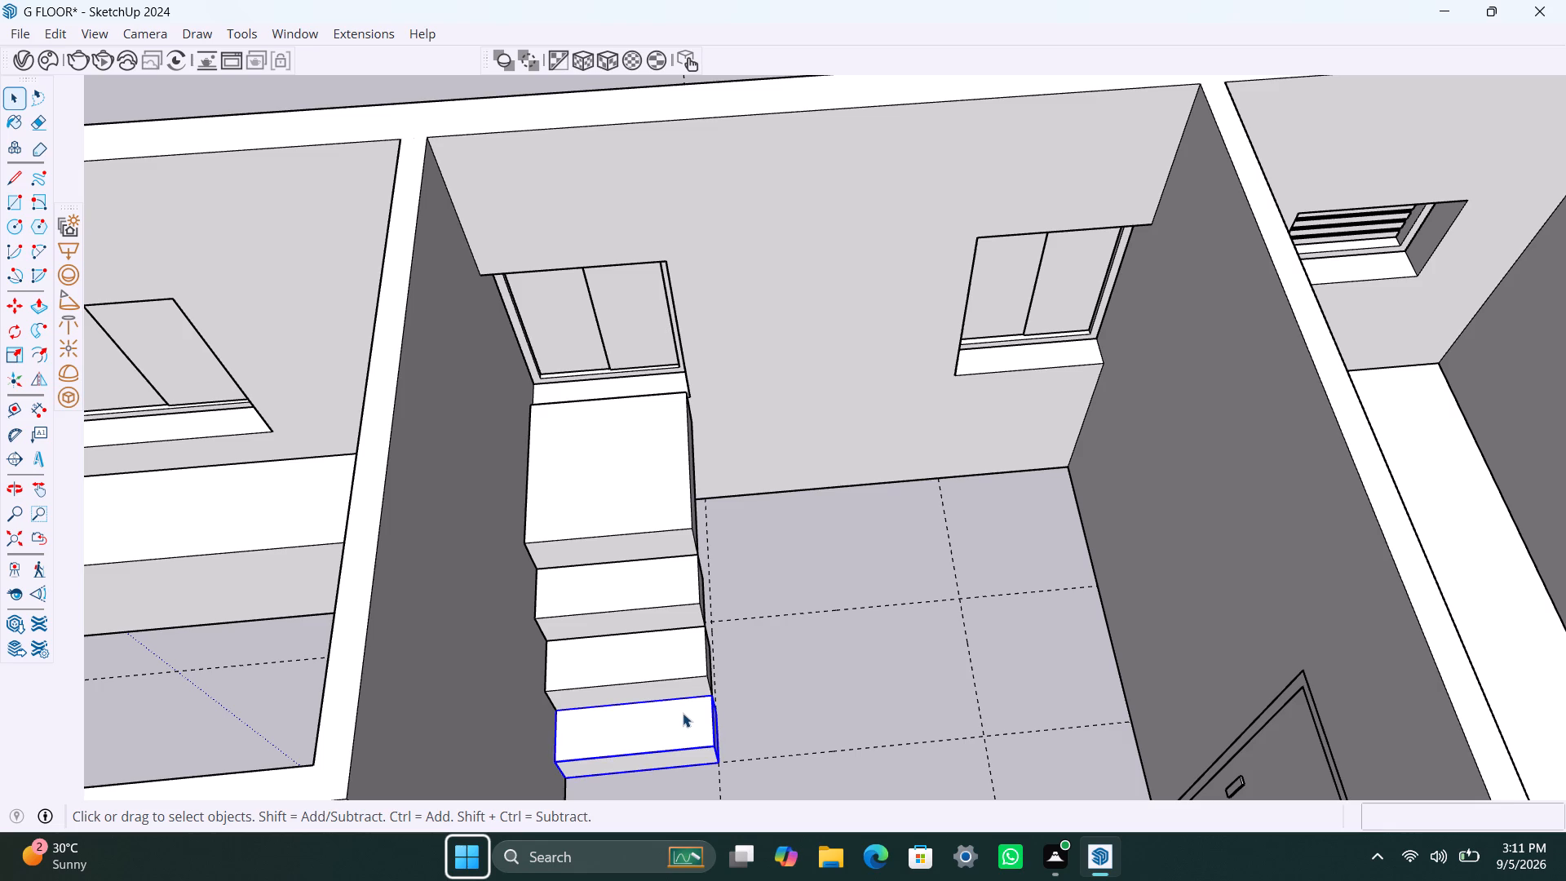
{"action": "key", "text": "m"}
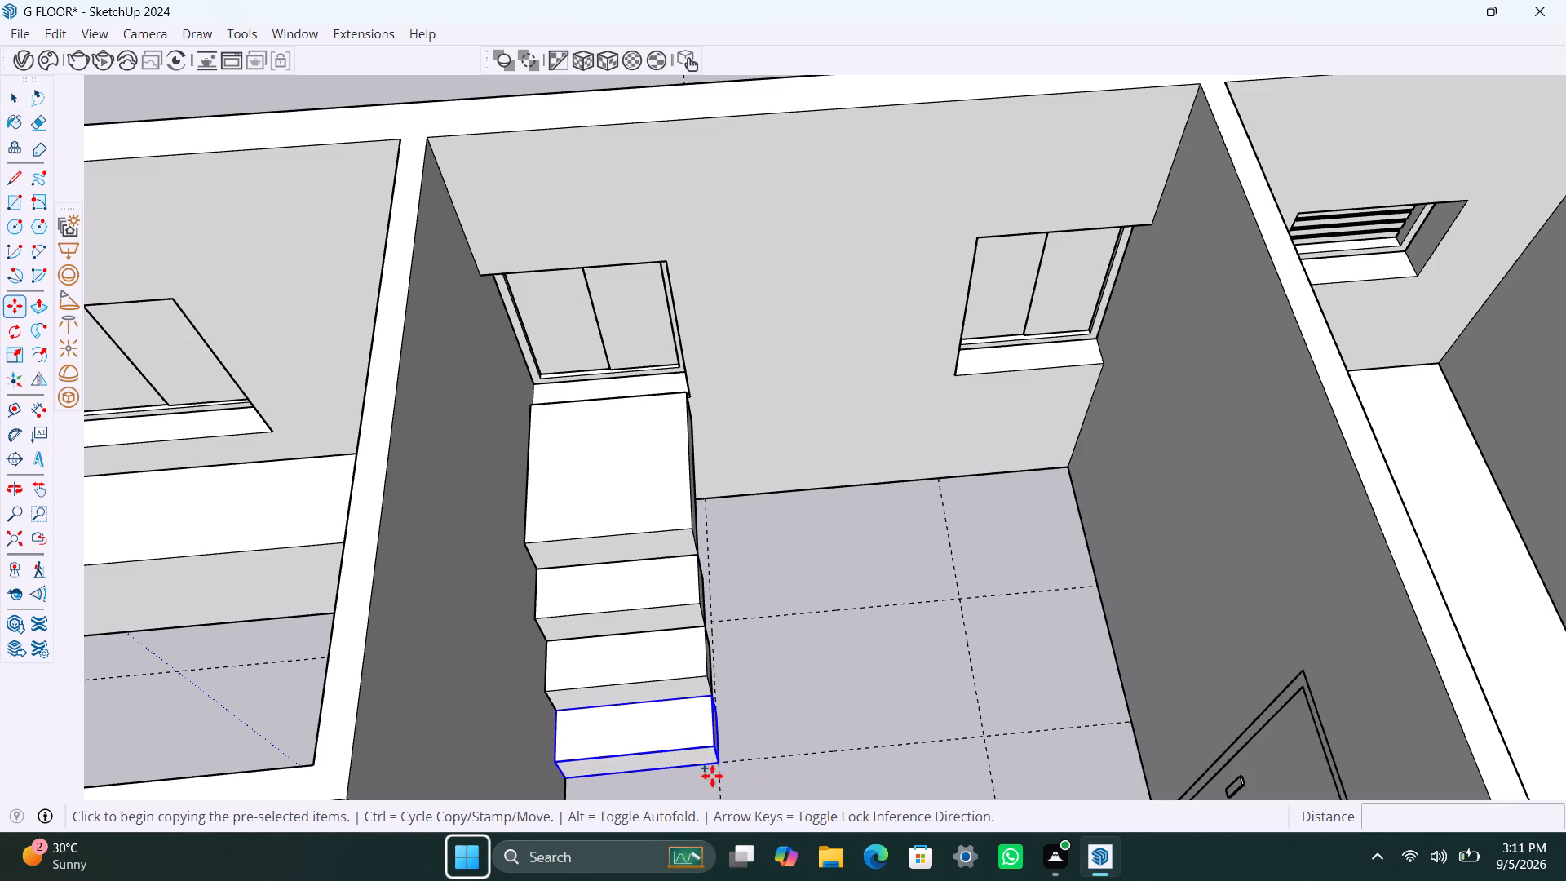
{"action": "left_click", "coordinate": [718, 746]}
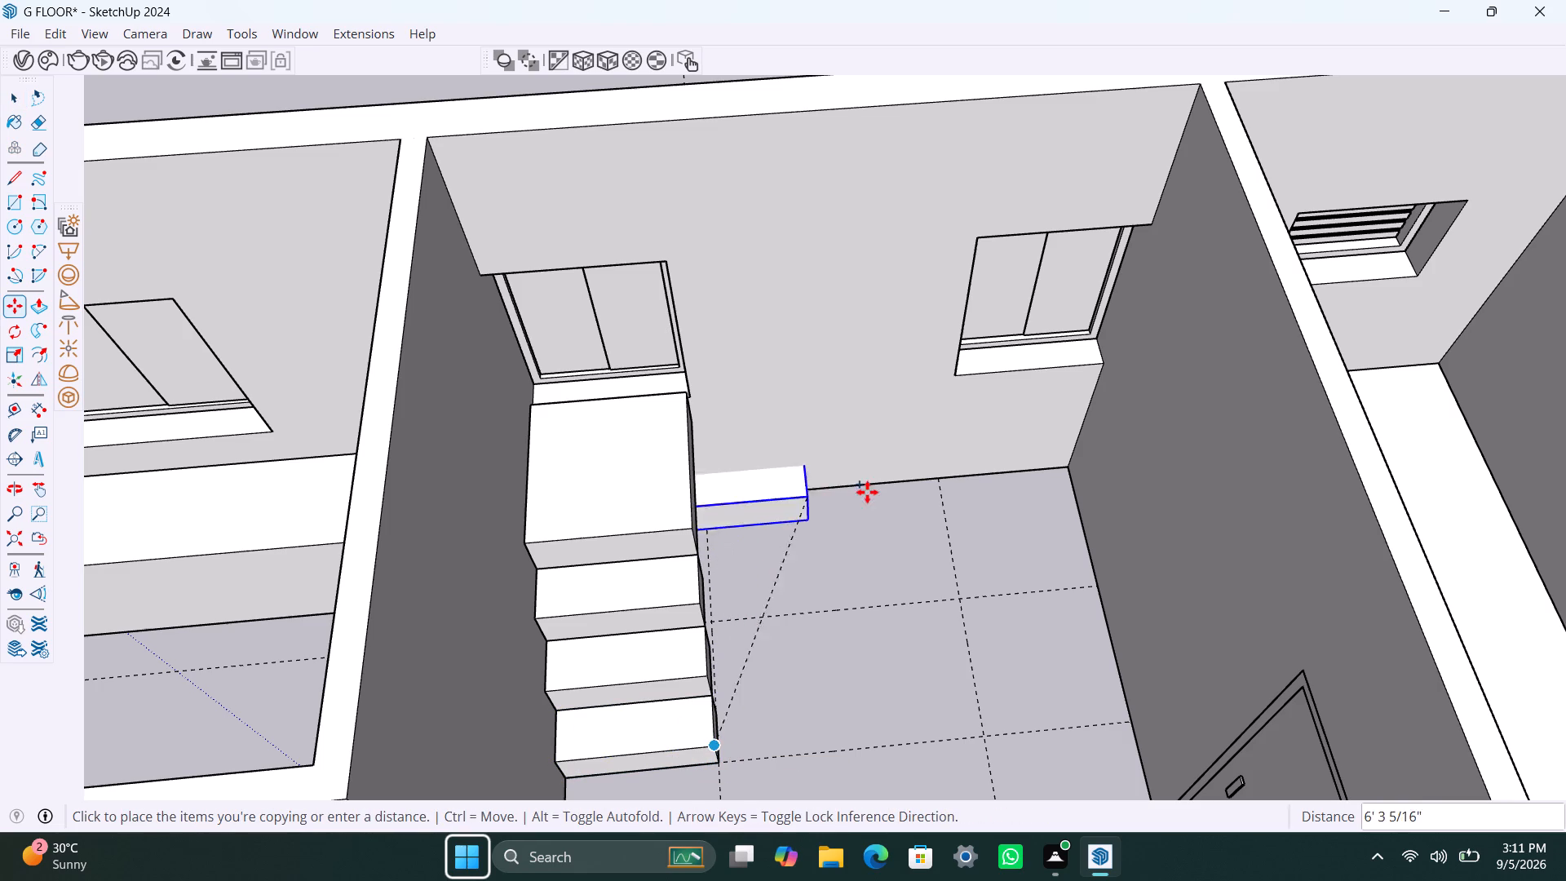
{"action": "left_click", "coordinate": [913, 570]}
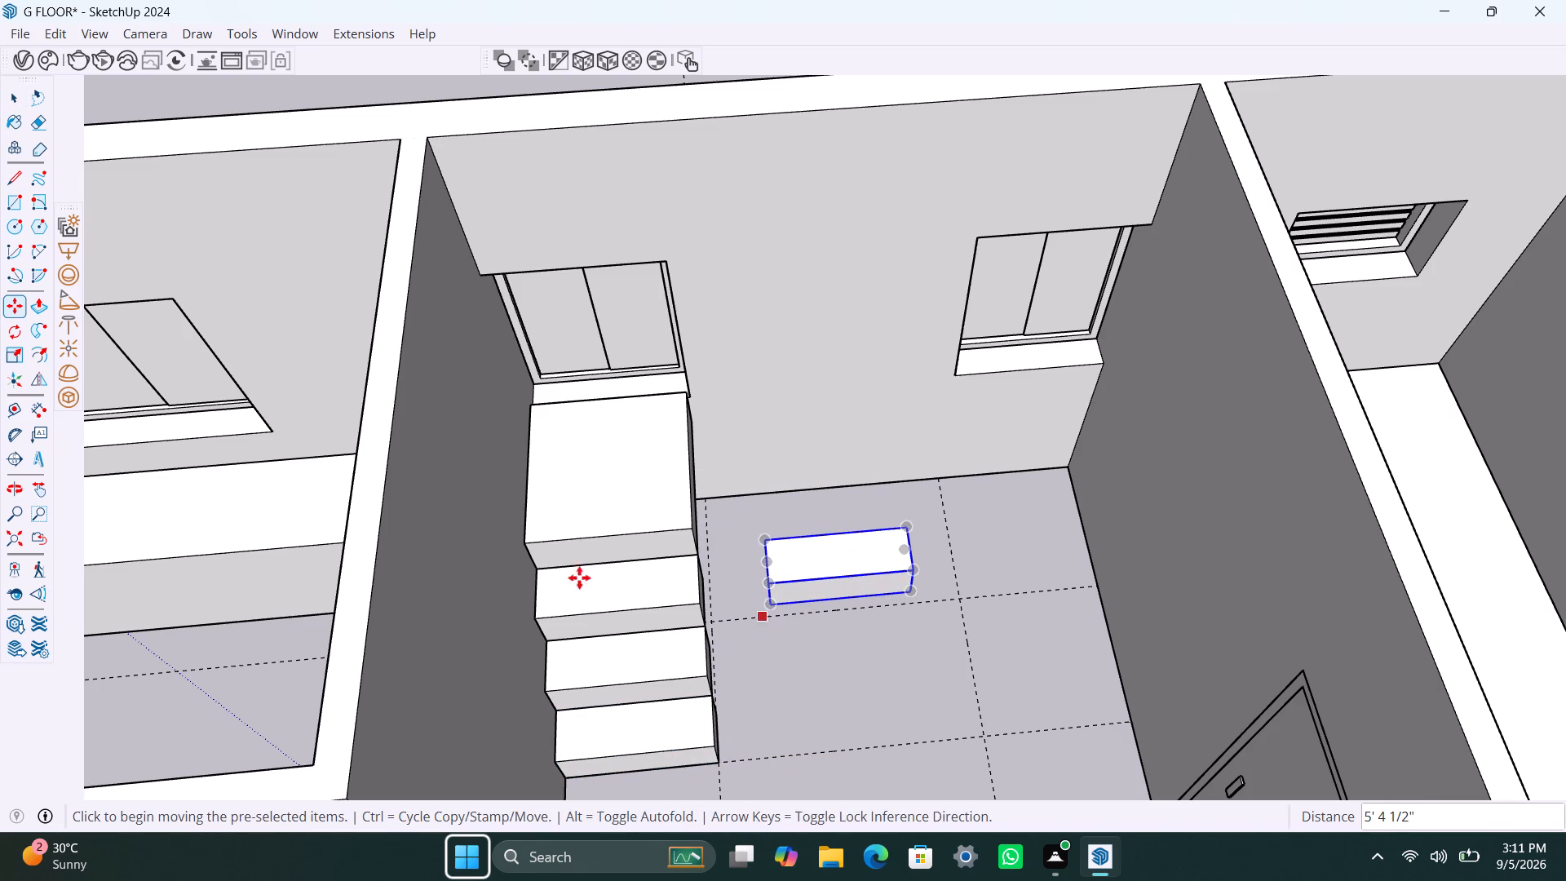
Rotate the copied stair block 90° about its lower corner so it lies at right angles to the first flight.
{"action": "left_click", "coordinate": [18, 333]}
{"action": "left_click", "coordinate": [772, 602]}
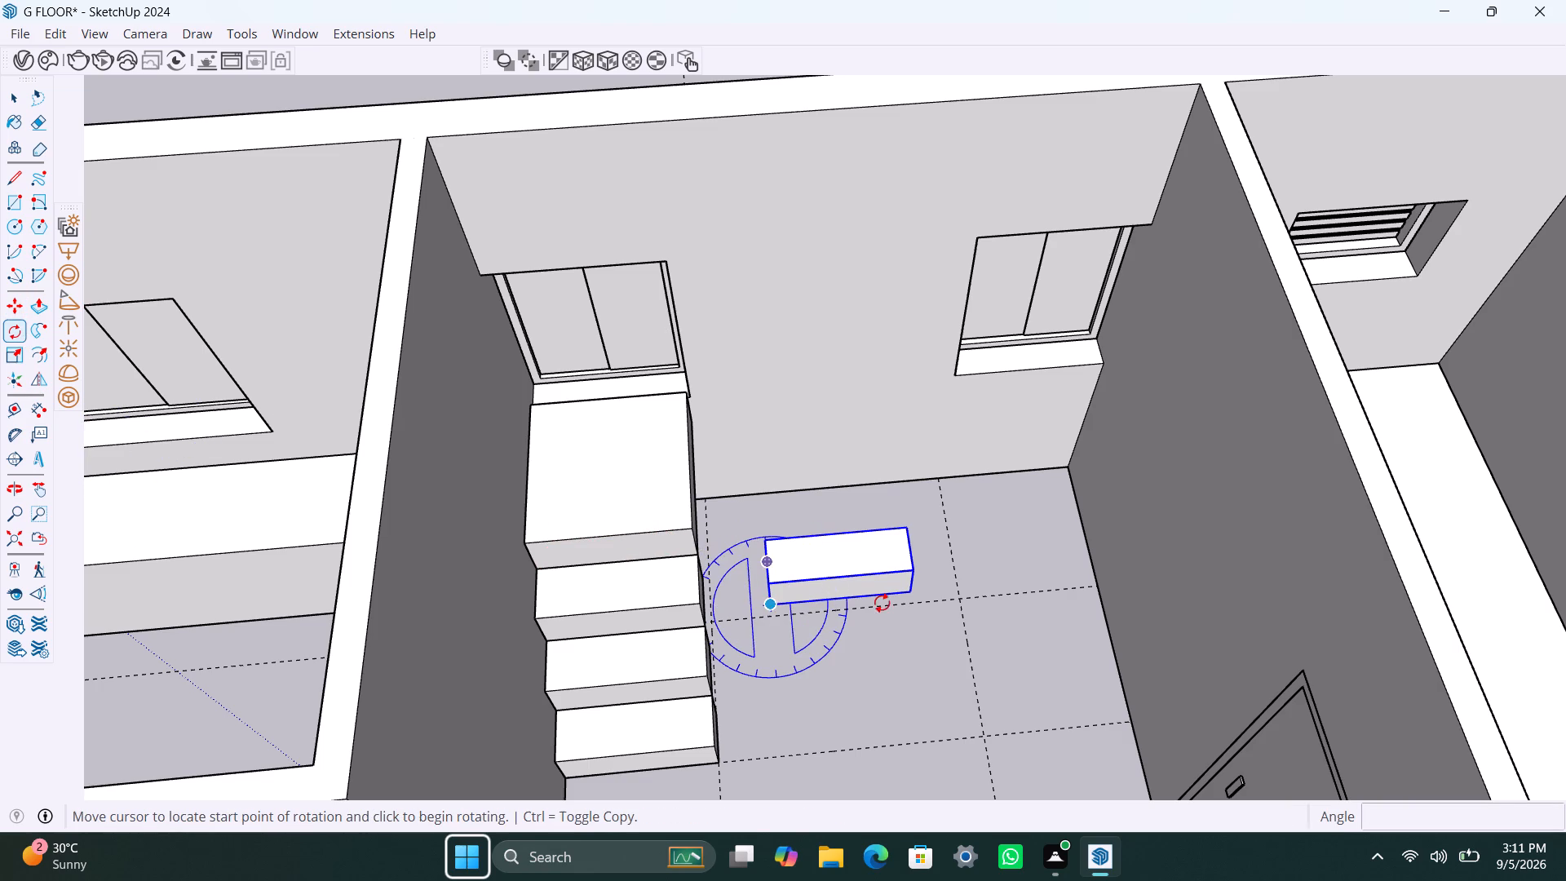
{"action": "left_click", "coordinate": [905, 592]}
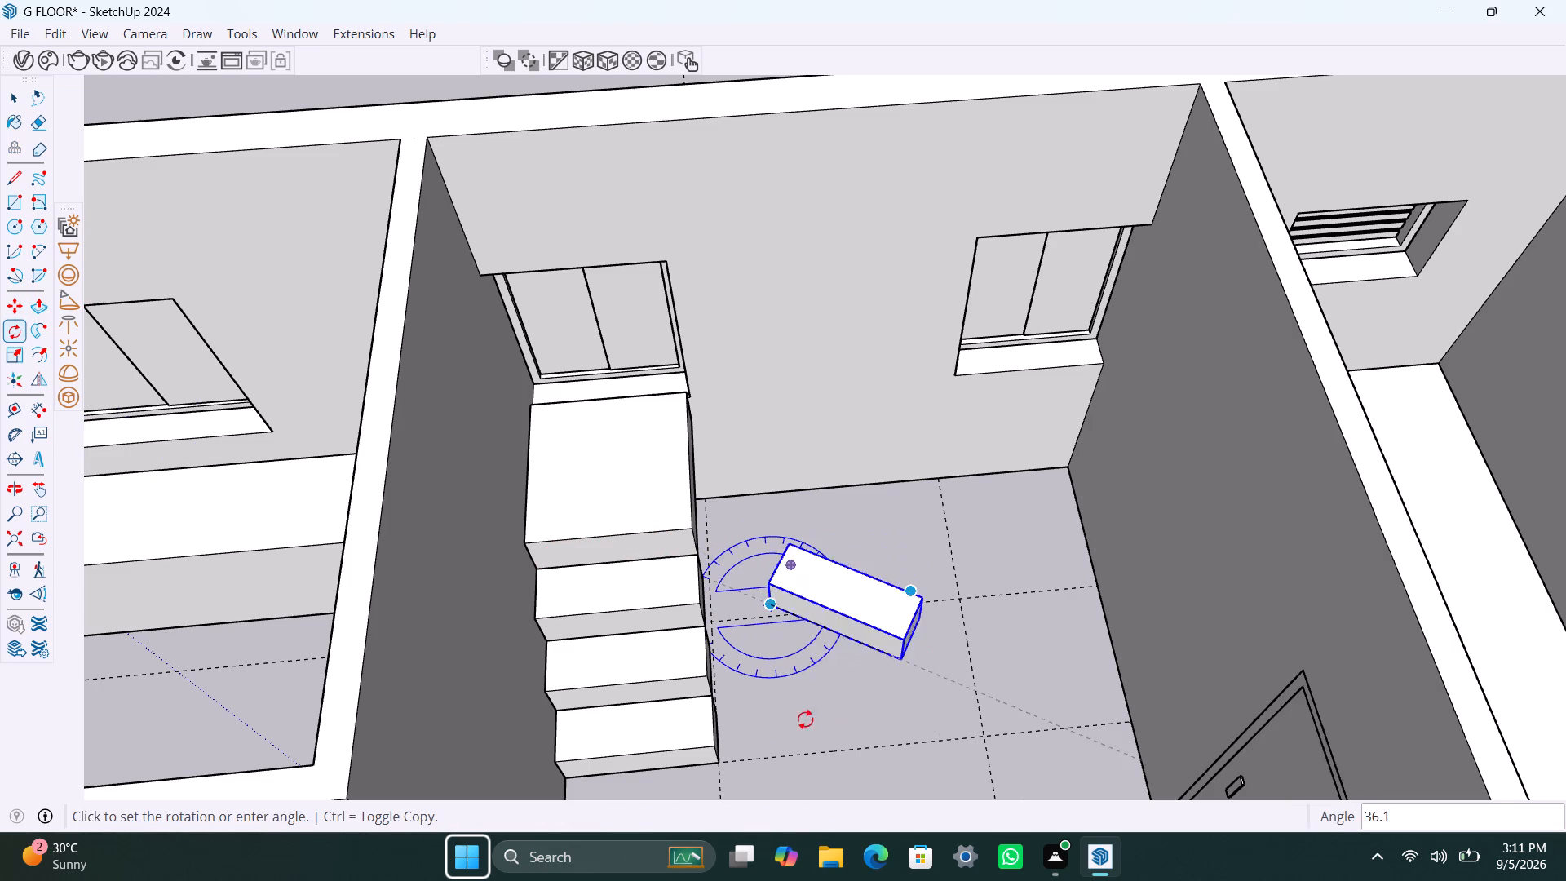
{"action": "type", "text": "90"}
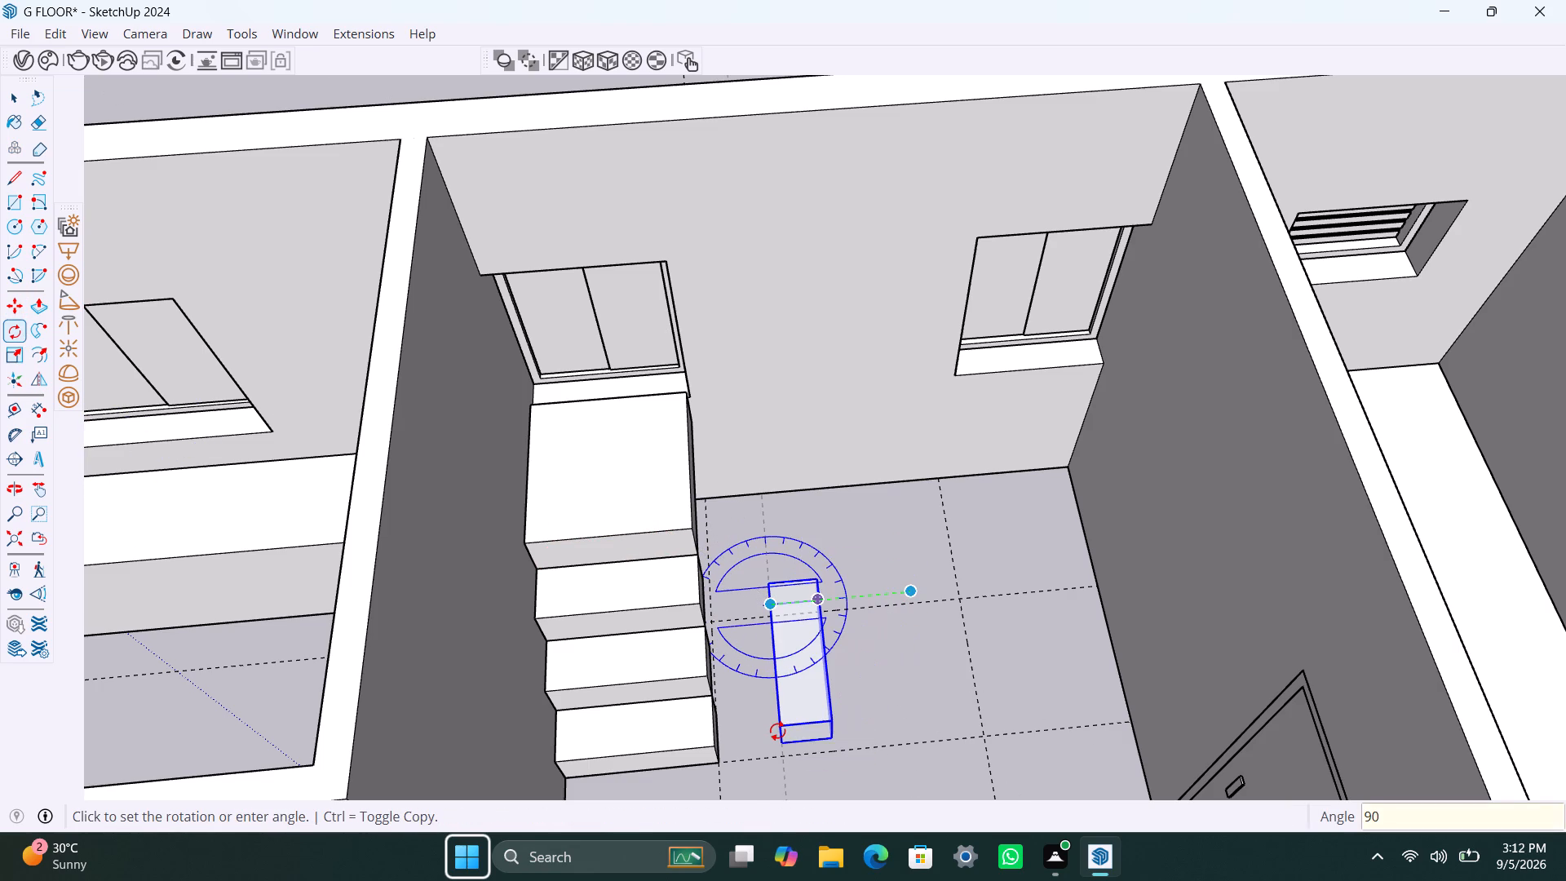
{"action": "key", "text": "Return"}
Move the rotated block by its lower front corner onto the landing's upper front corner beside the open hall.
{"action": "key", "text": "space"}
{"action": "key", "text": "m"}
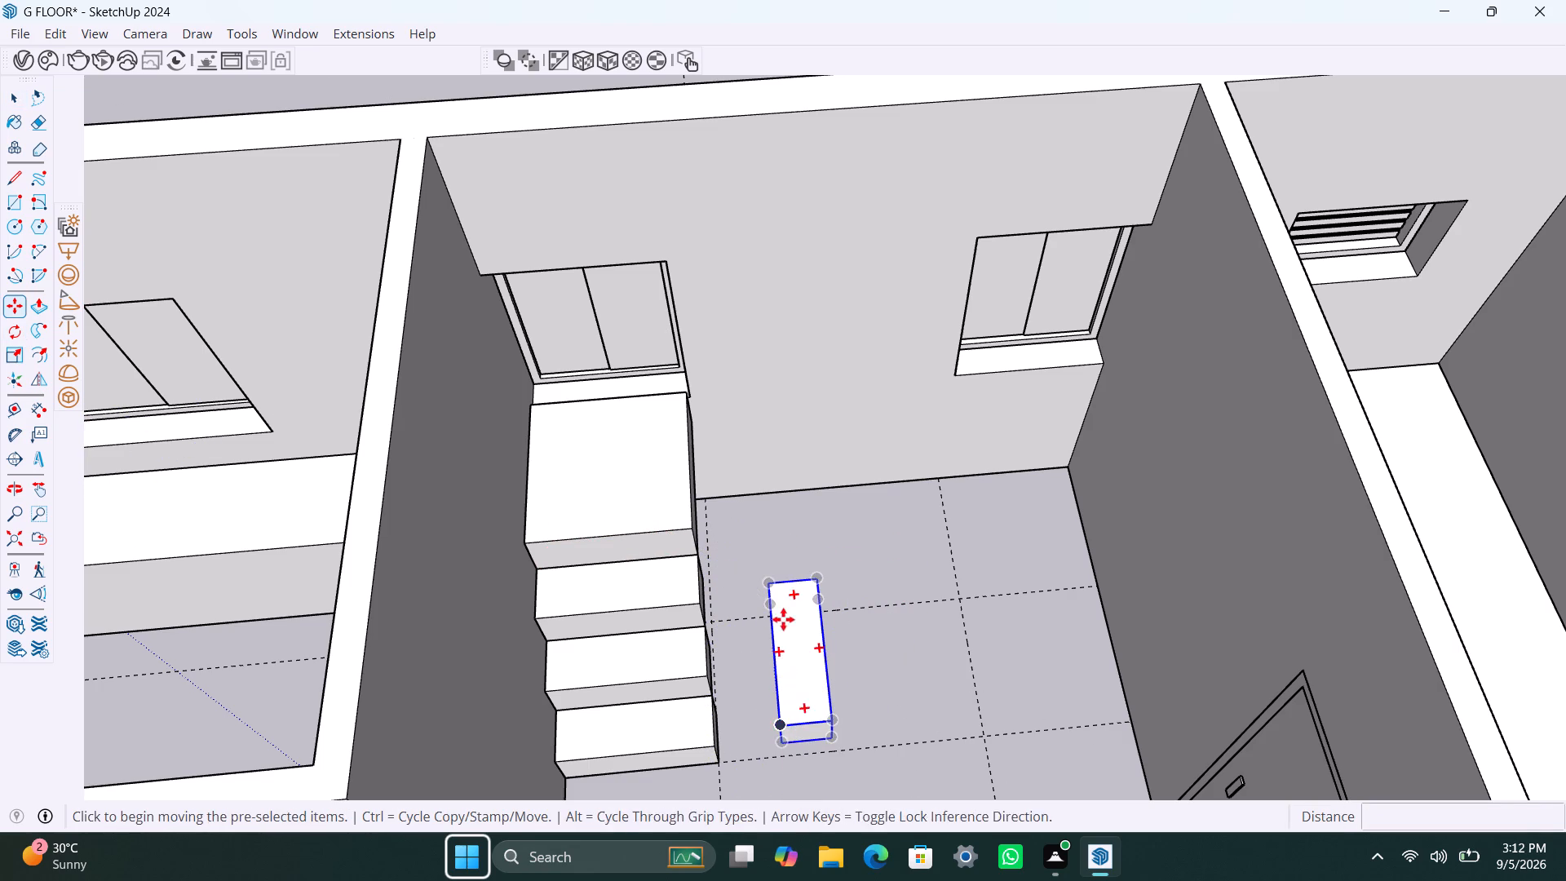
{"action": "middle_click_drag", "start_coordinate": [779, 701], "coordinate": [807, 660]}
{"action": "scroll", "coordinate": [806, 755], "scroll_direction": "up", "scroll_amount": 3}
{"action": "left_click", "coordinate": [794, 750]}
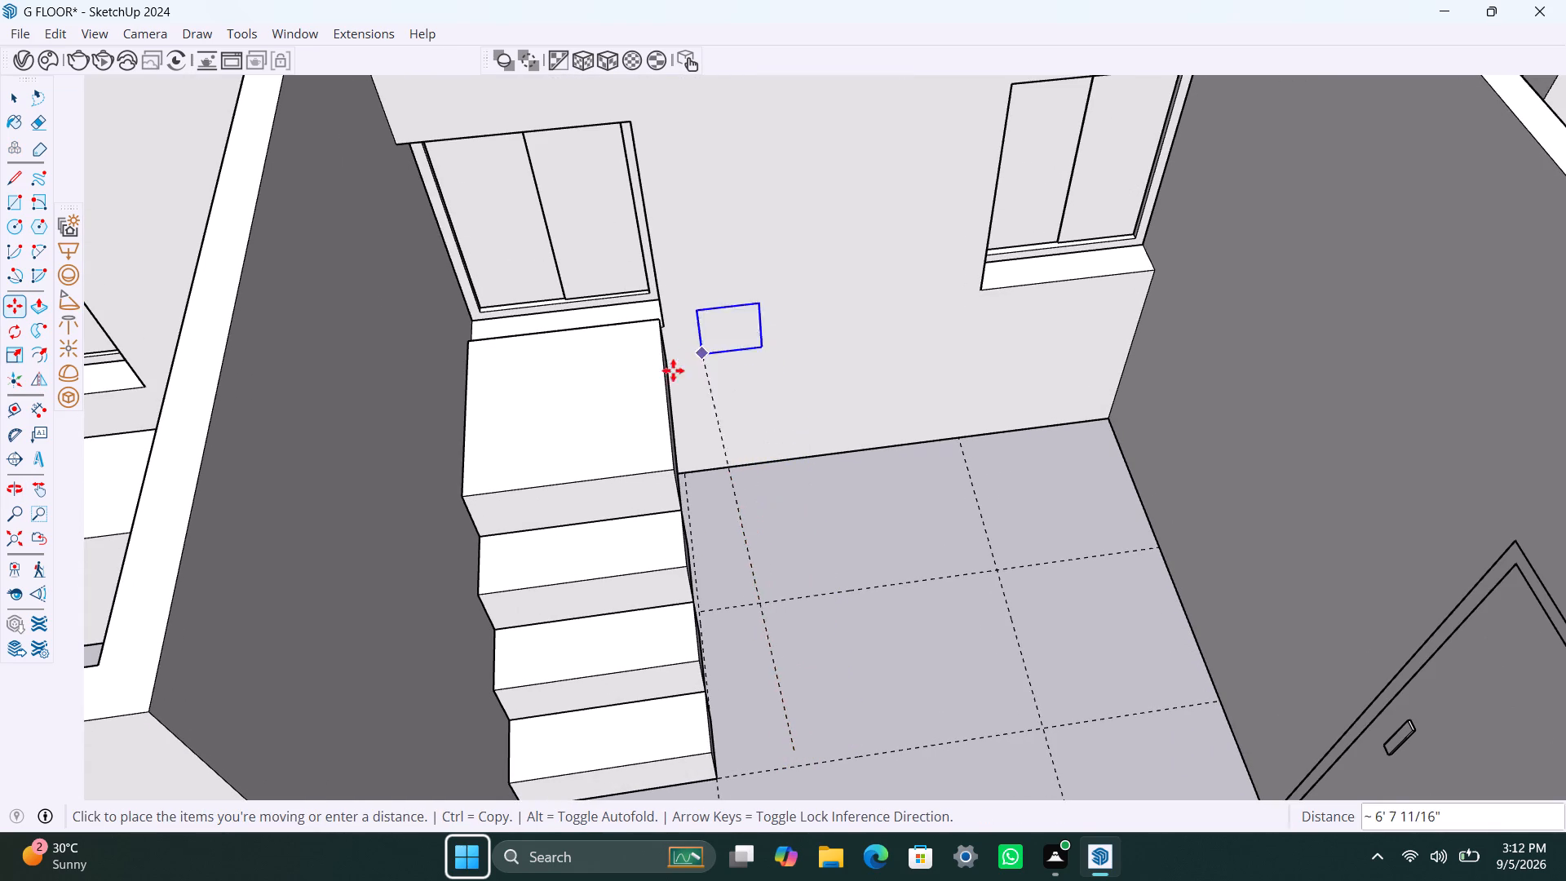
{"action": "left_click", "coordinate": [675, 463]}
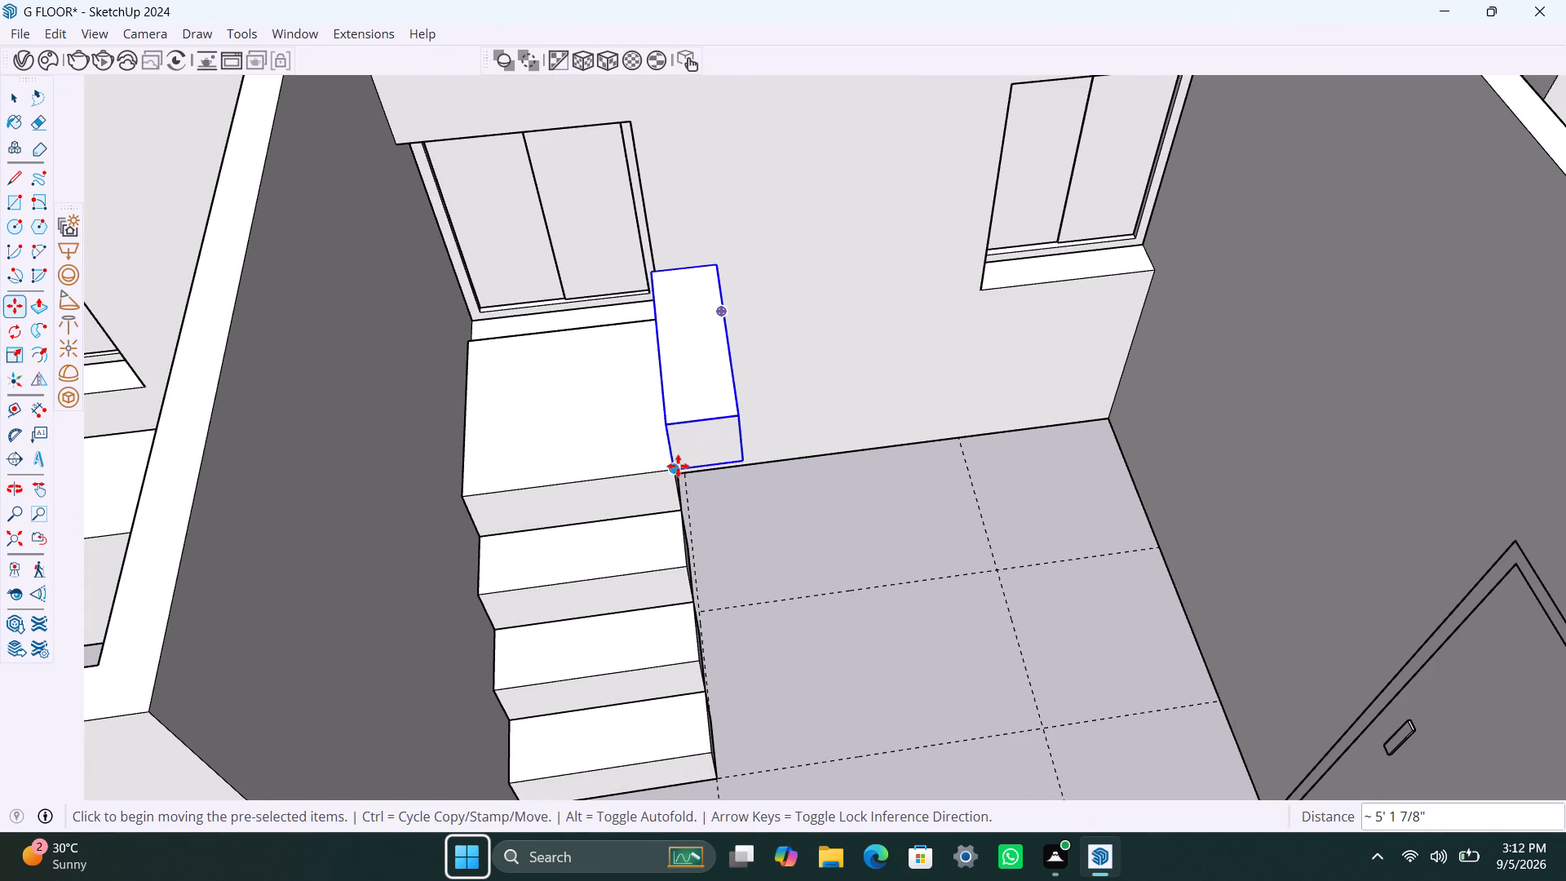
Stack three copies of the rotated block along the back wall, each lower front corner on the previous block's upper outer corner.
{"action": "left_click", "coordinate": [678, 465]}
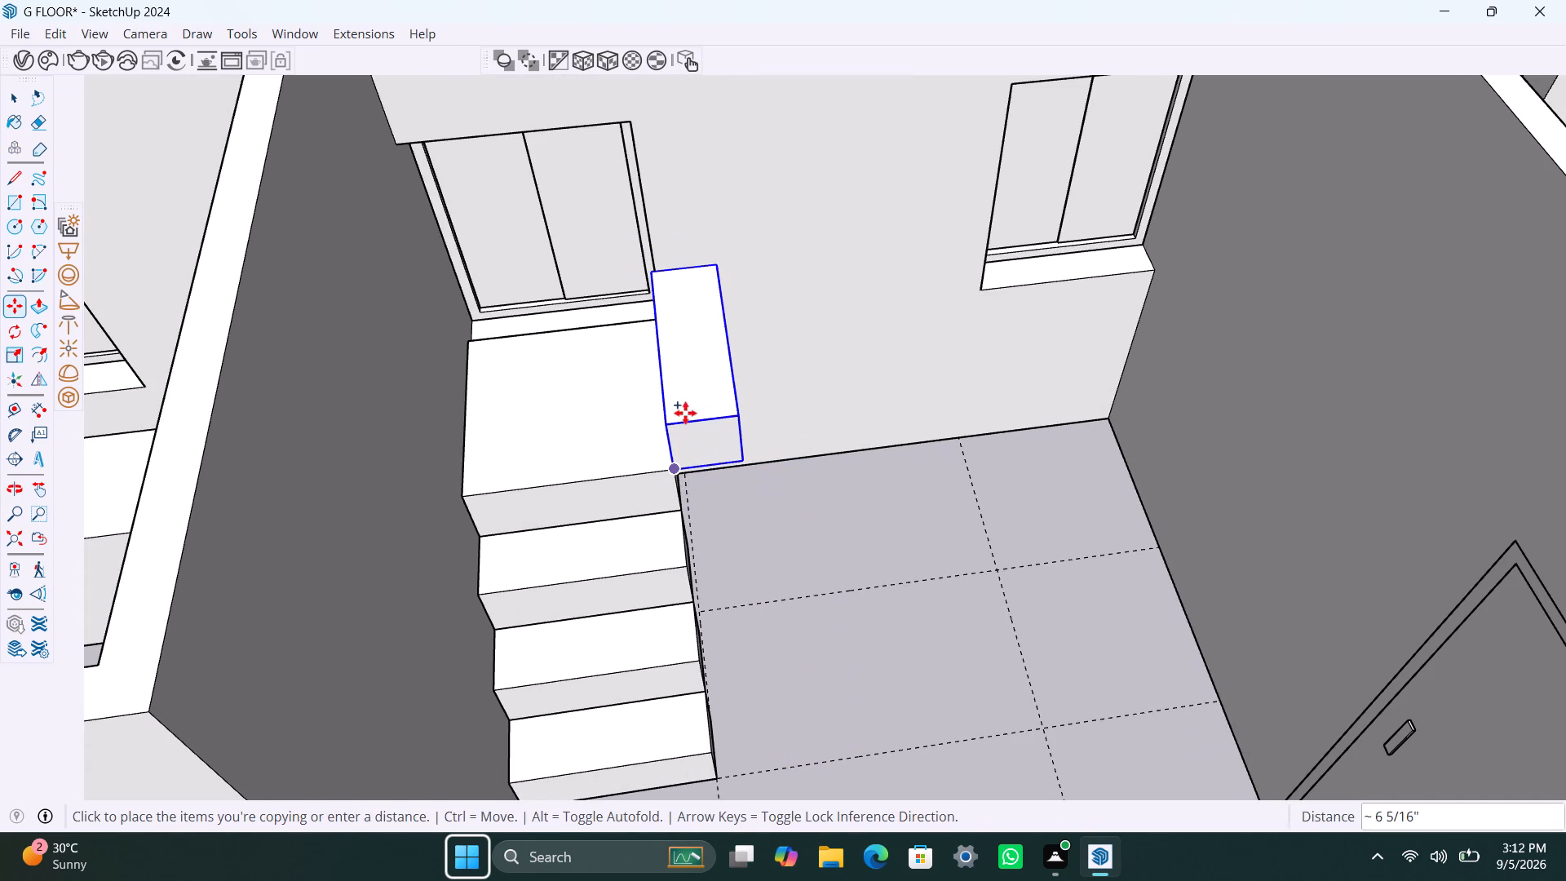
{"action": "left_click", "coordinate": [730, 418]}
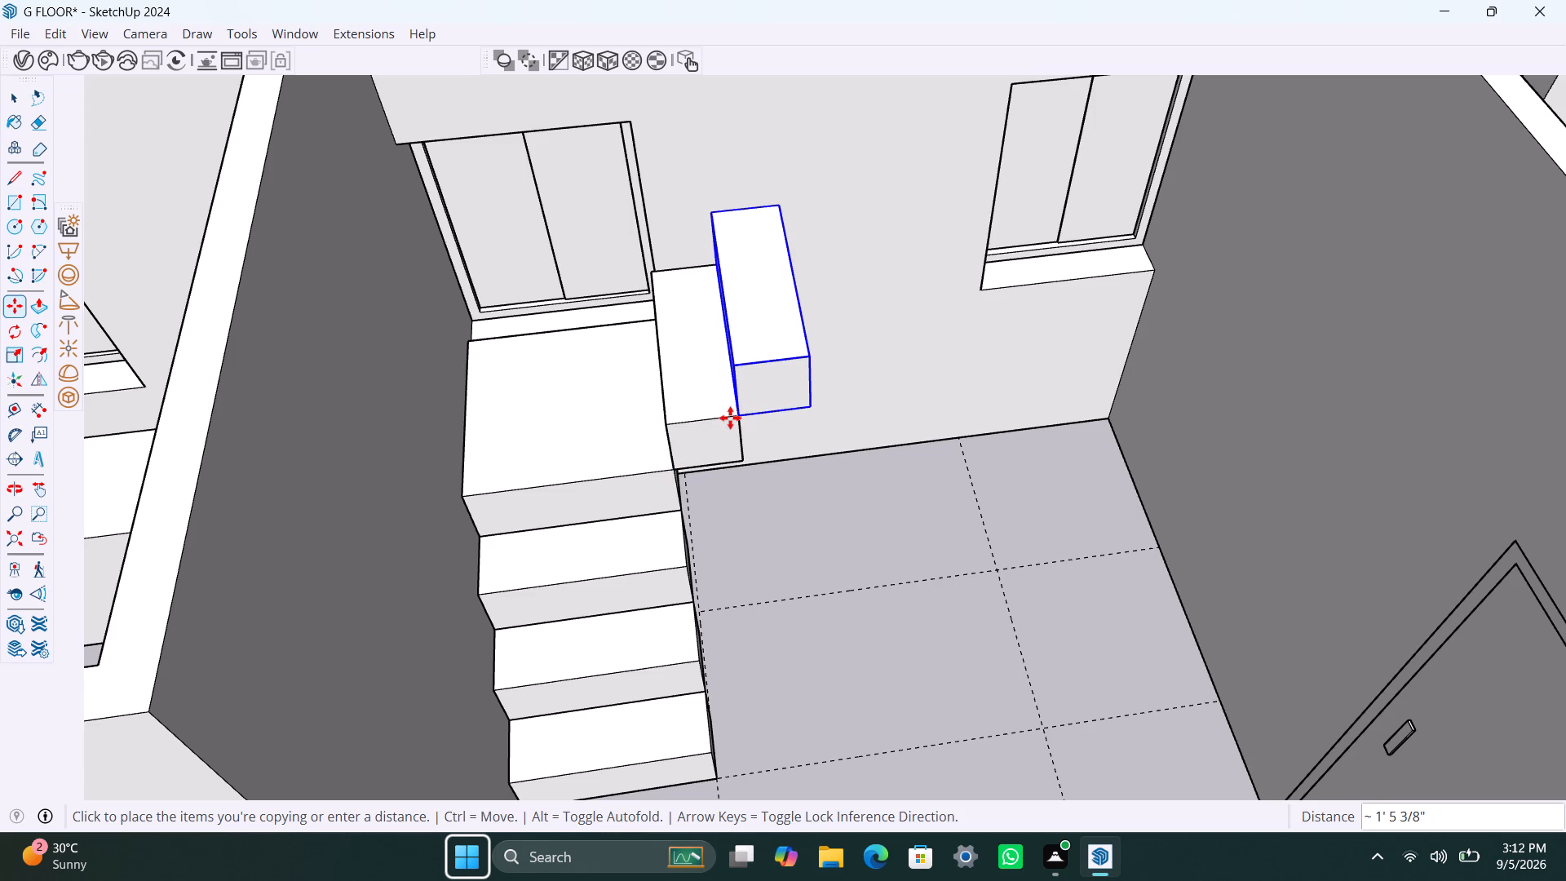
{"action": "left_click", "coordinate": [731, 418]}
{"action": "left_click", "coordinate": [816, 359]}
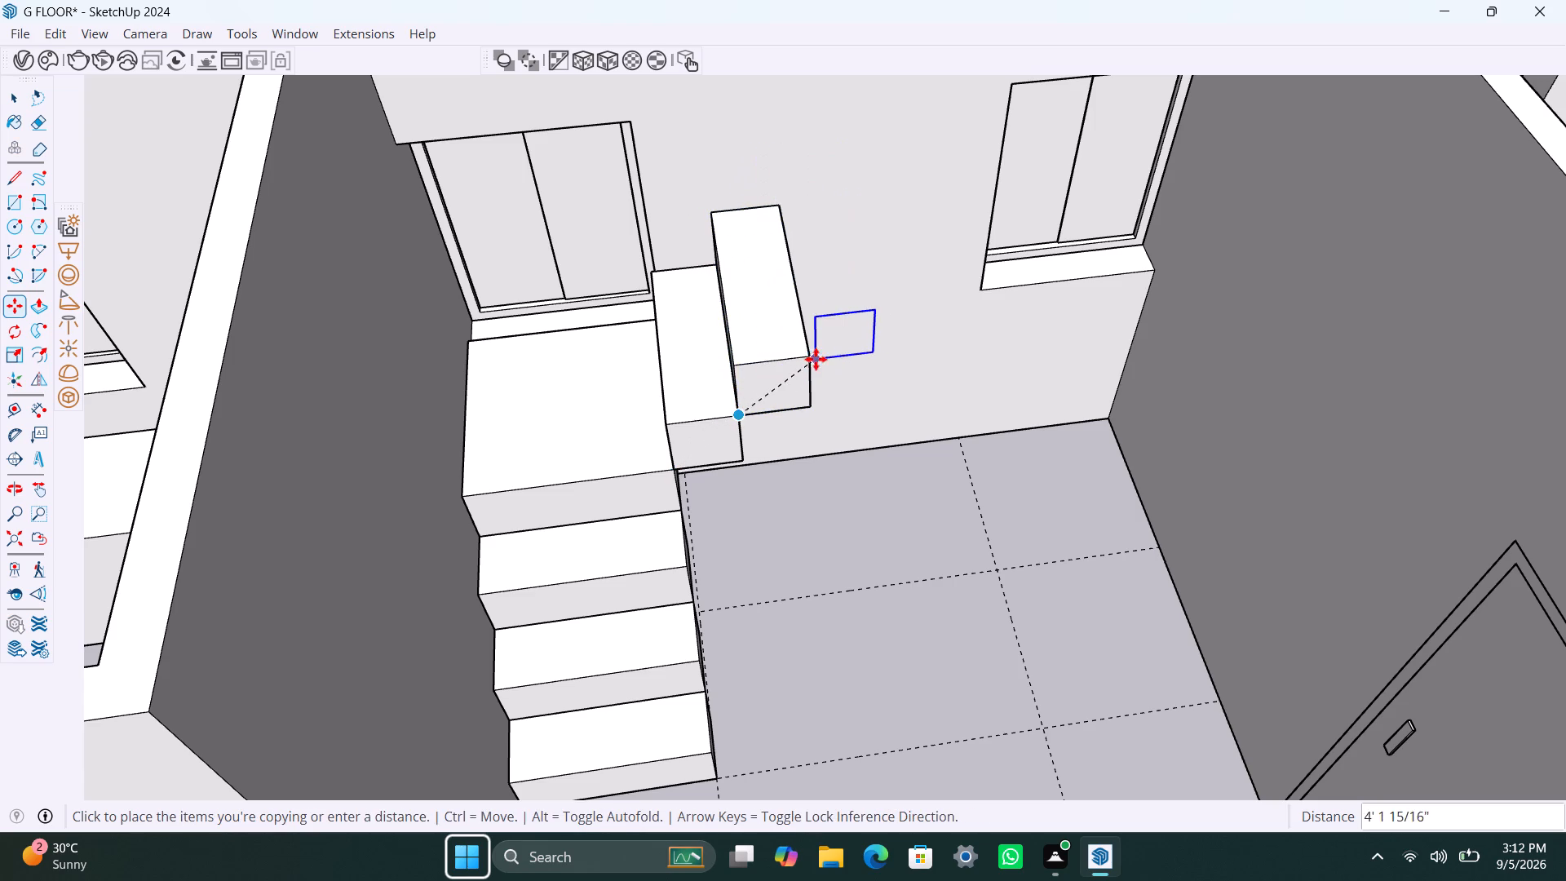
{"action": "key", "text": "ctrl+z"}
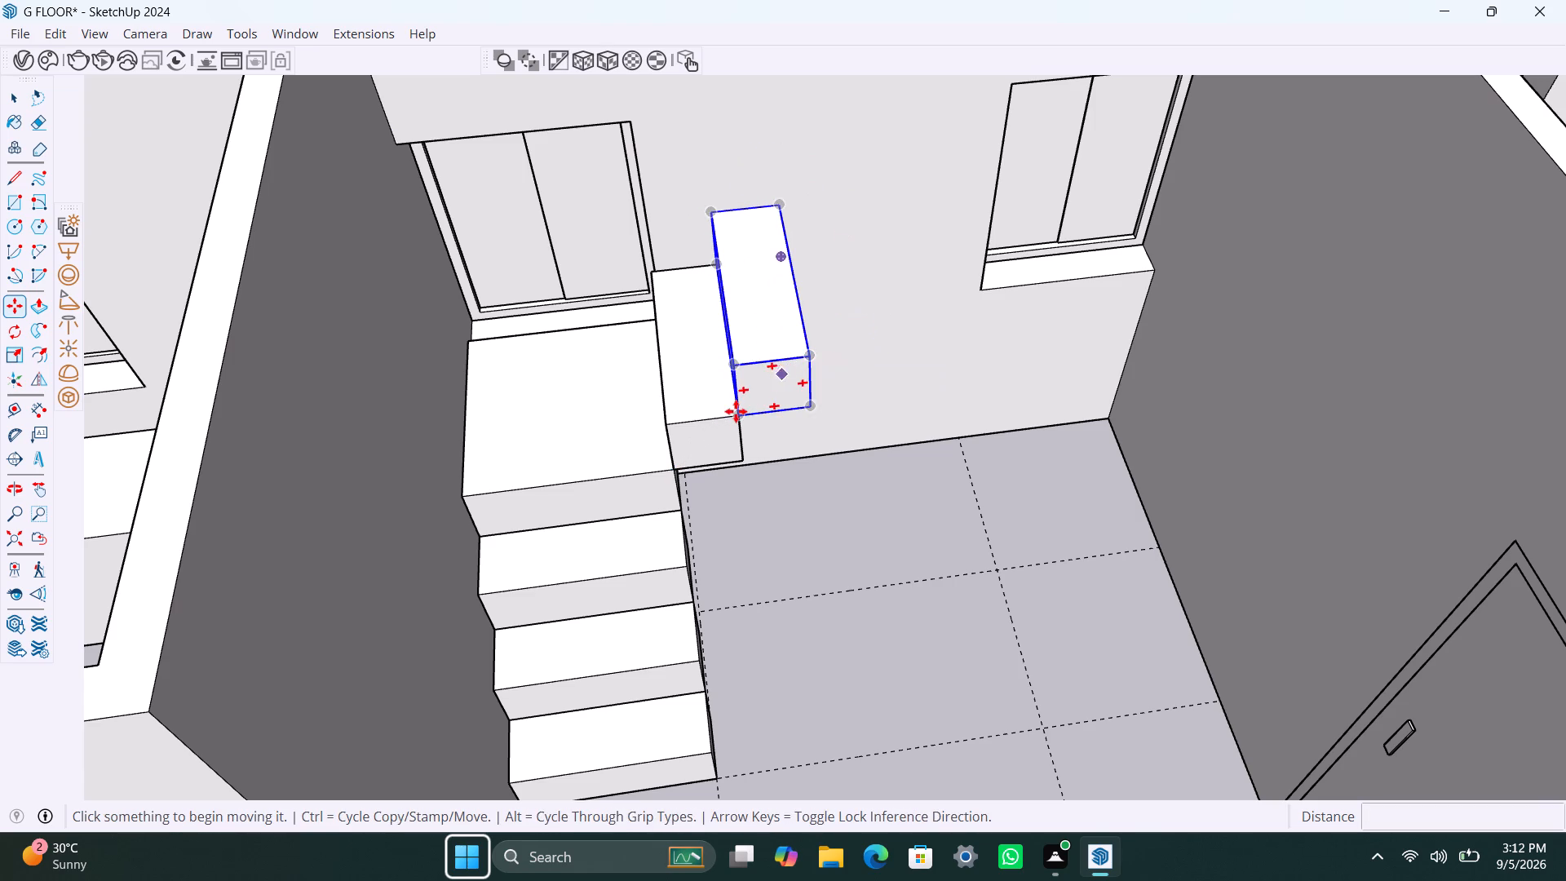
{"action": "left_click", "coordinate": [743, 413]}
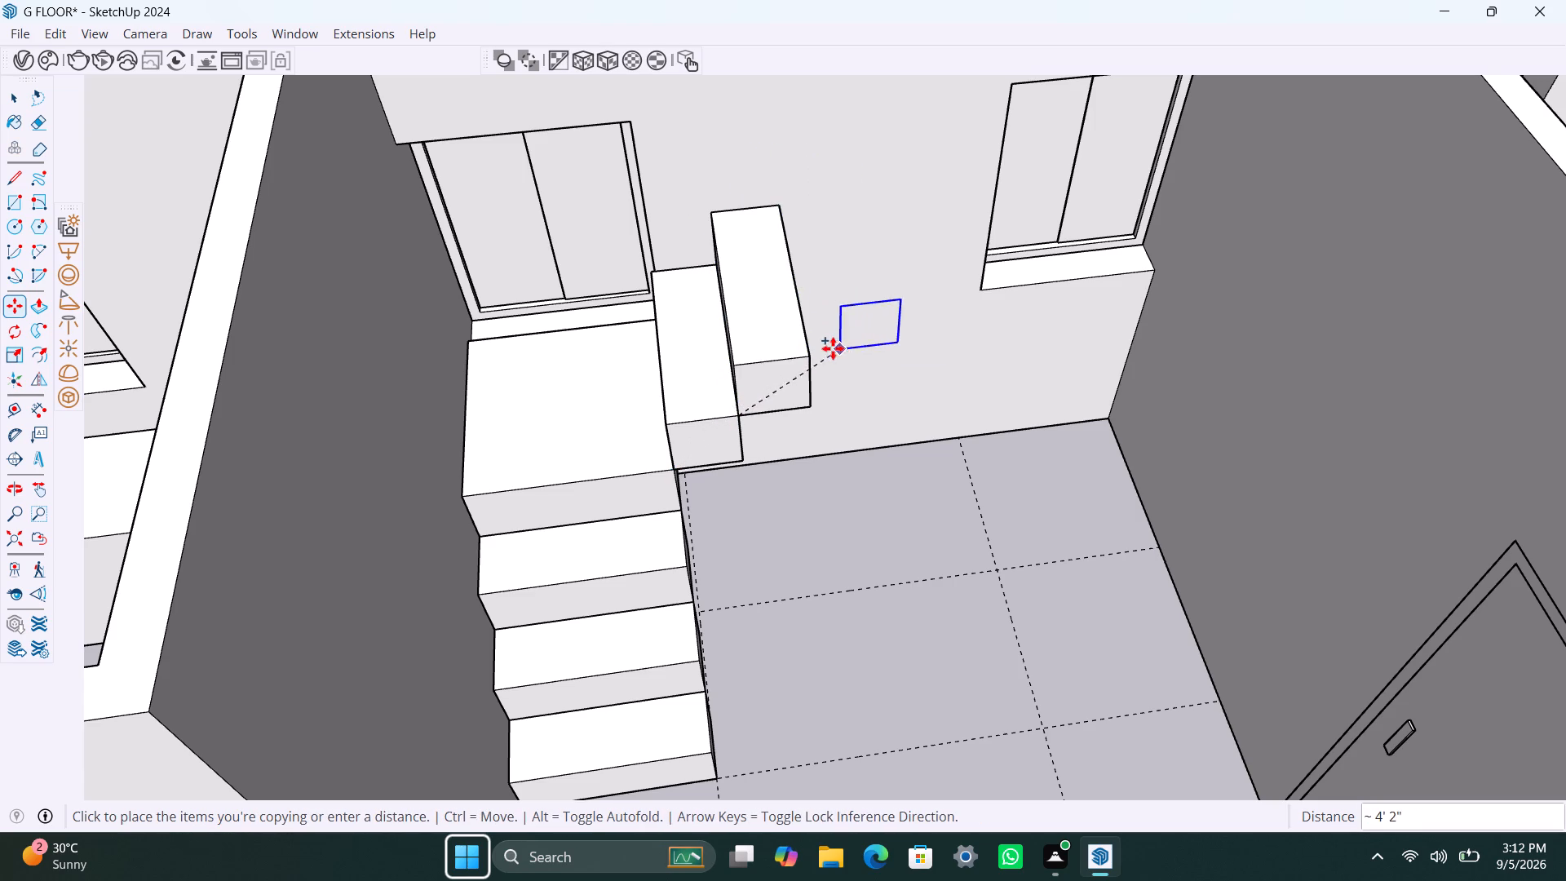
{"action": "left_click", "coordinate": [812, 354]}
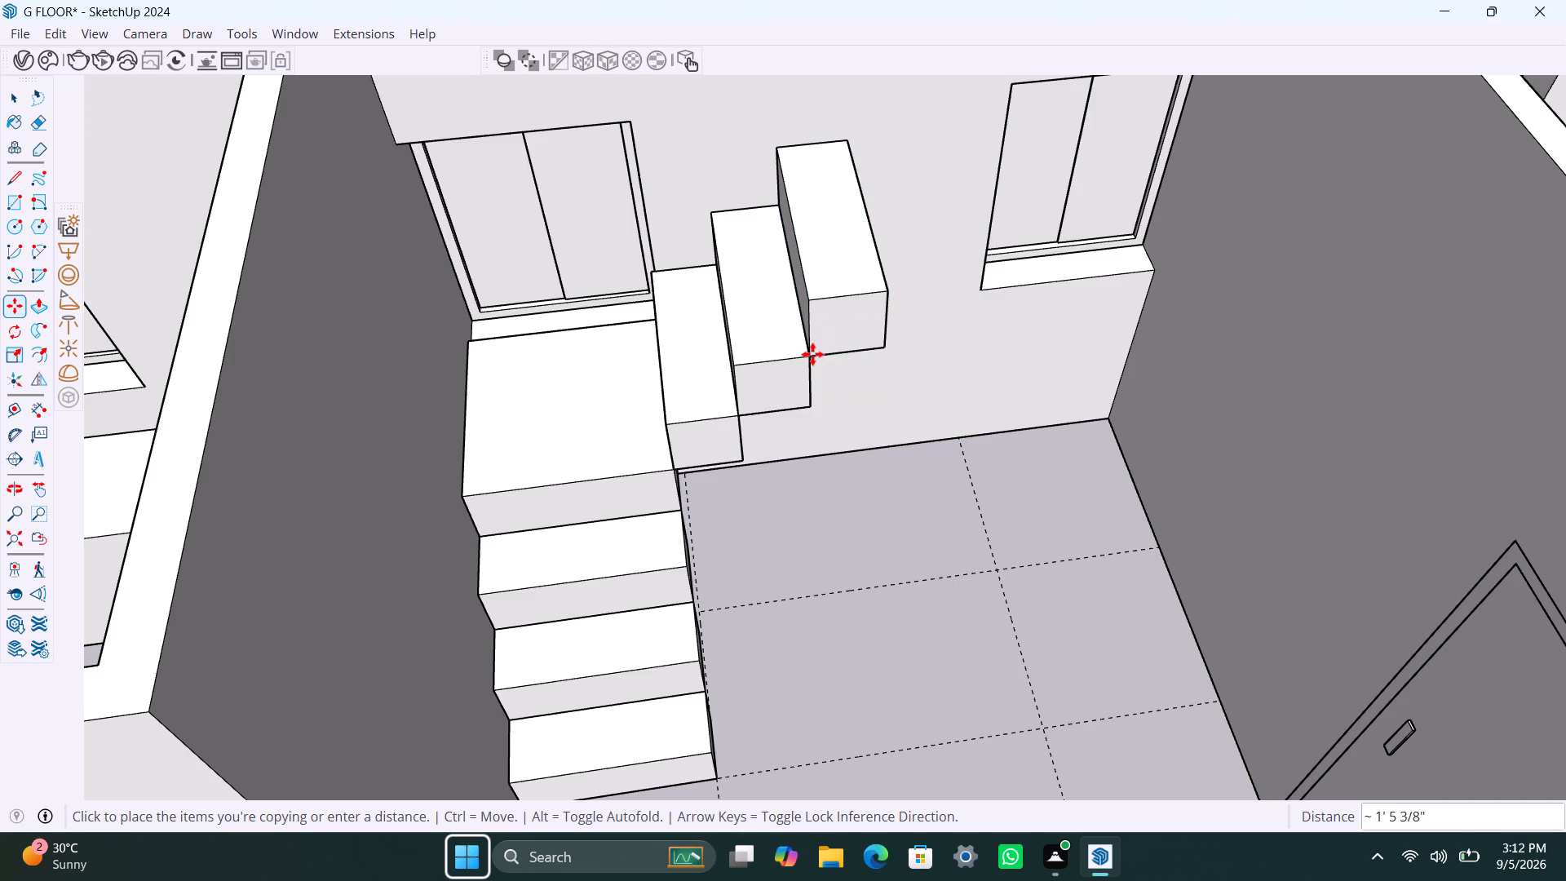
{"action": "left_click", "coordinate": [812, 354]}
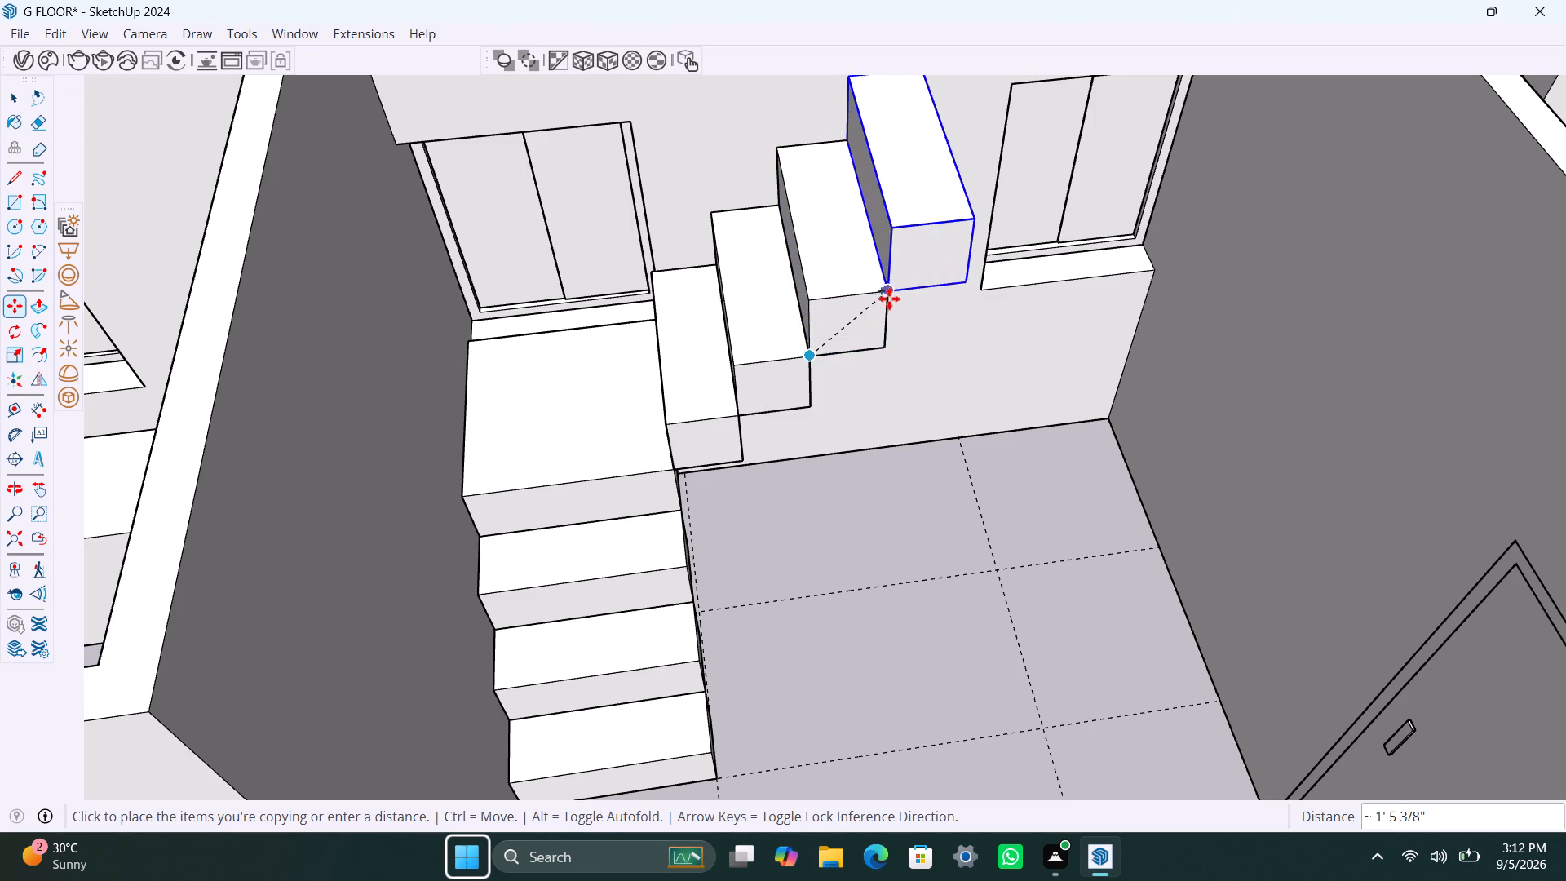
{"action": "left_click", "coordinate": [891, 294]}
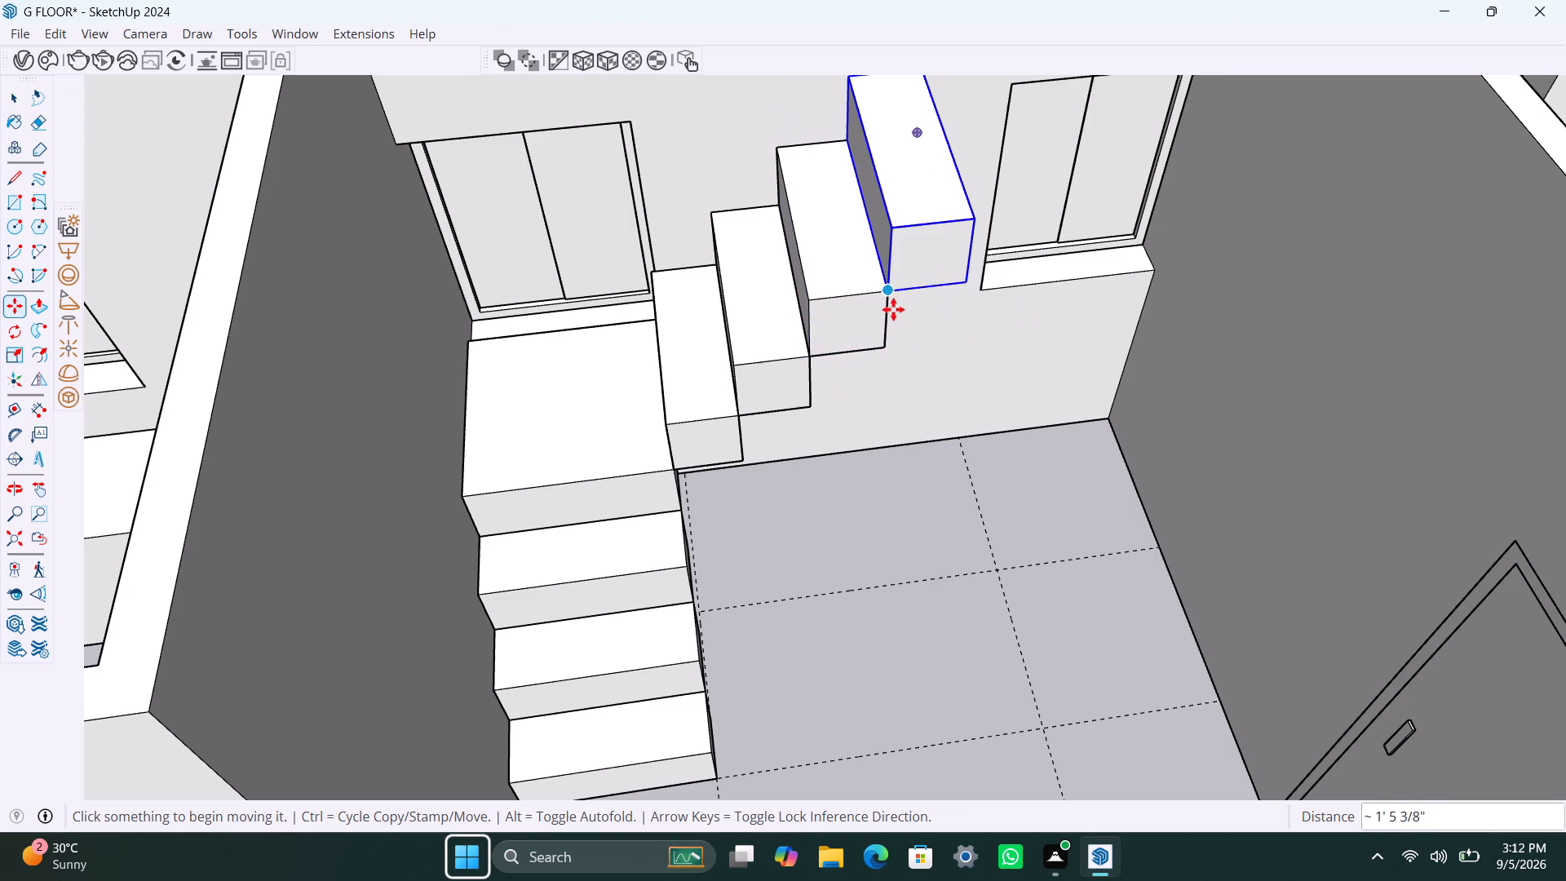
Examine both flights and the landing from several angles against the hall's walls and windows.
{"action": "scroll", "coordinate": [930, 466], "scroll_direction": "down", "scroll_amount": 4}
{"action": "middle_click_drag", "start_coordinate": [944, 489], "coordinate": [883, 478]}
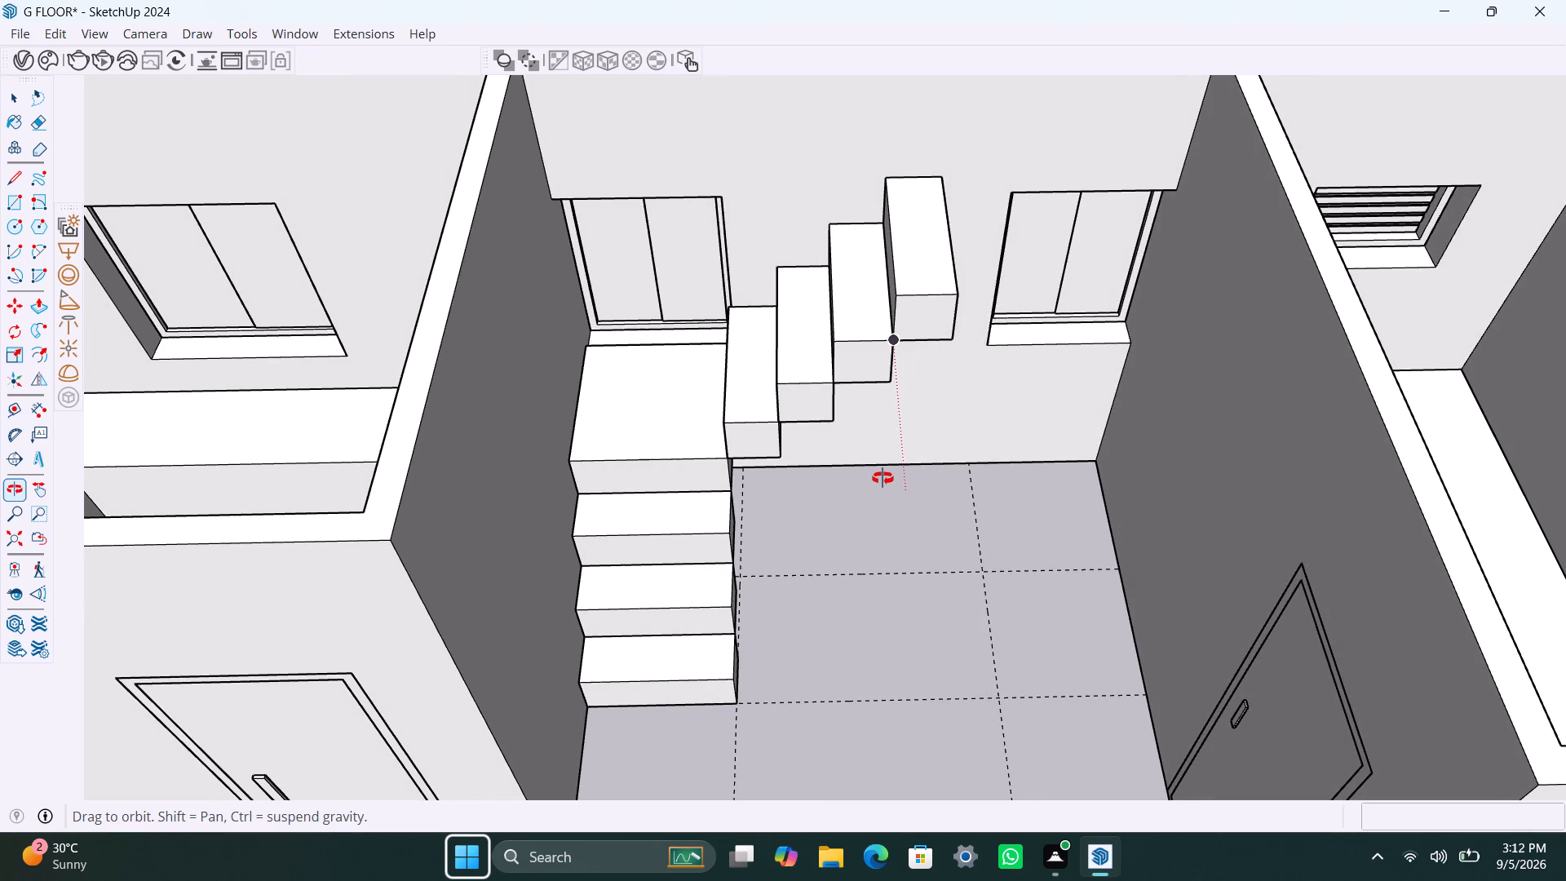
{"action": "middle_click_drag", "start_coordinate": [883, 478], "coordinate": [1167, 465]}
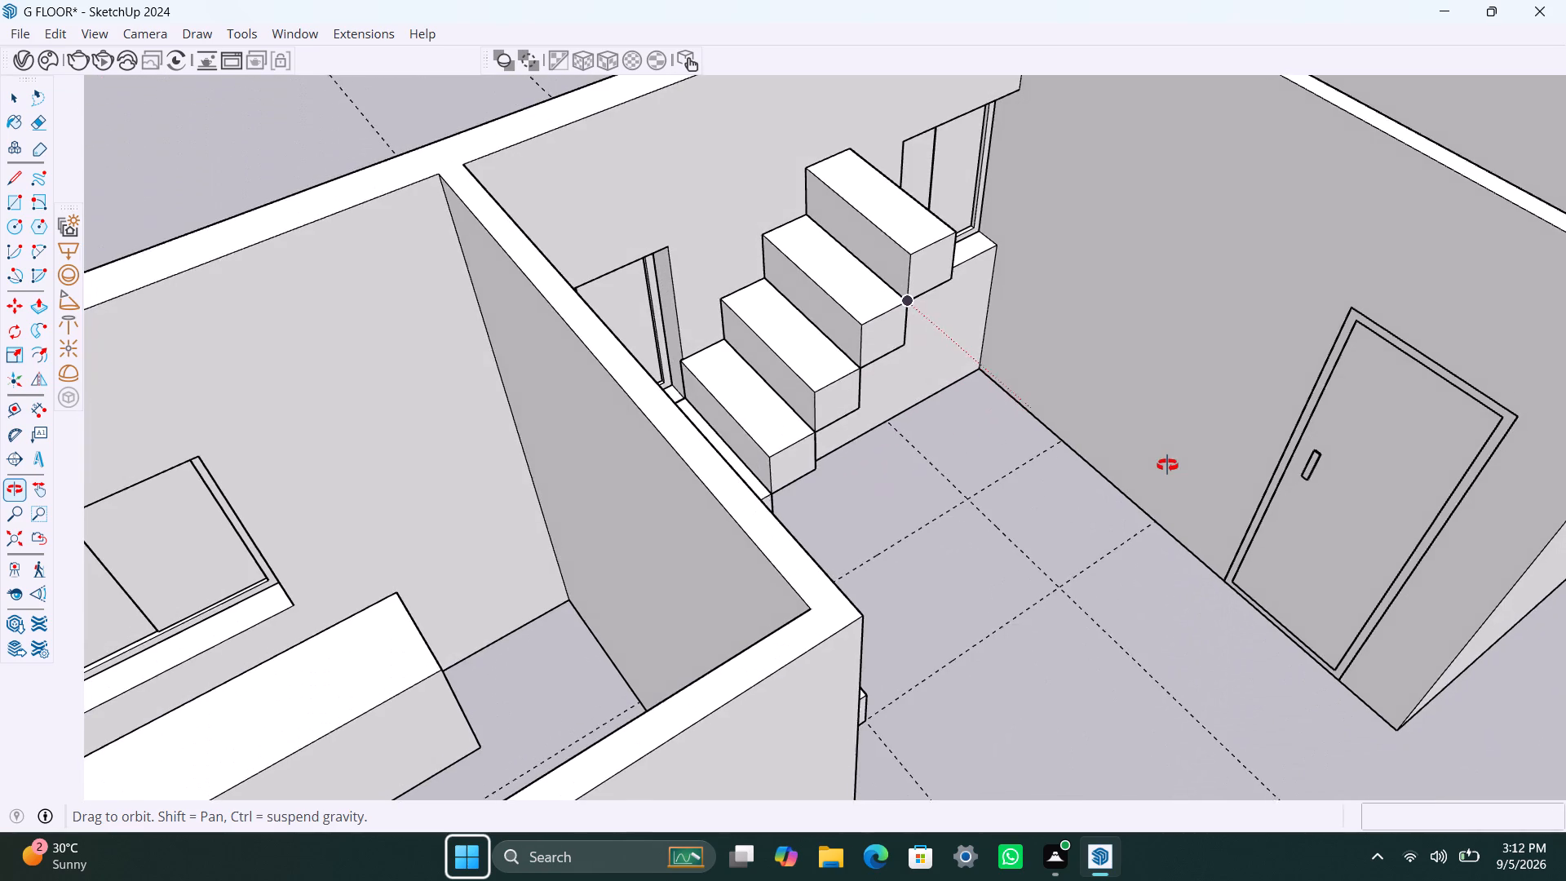
{"action": "middle_click_drag", "start_coordinate": [1167, 465], "coordinate": [878, 484]}
{"action": "scroll", "coordinate": [940, 486], "scroll_direction": "down", "scroll_amount": 4}
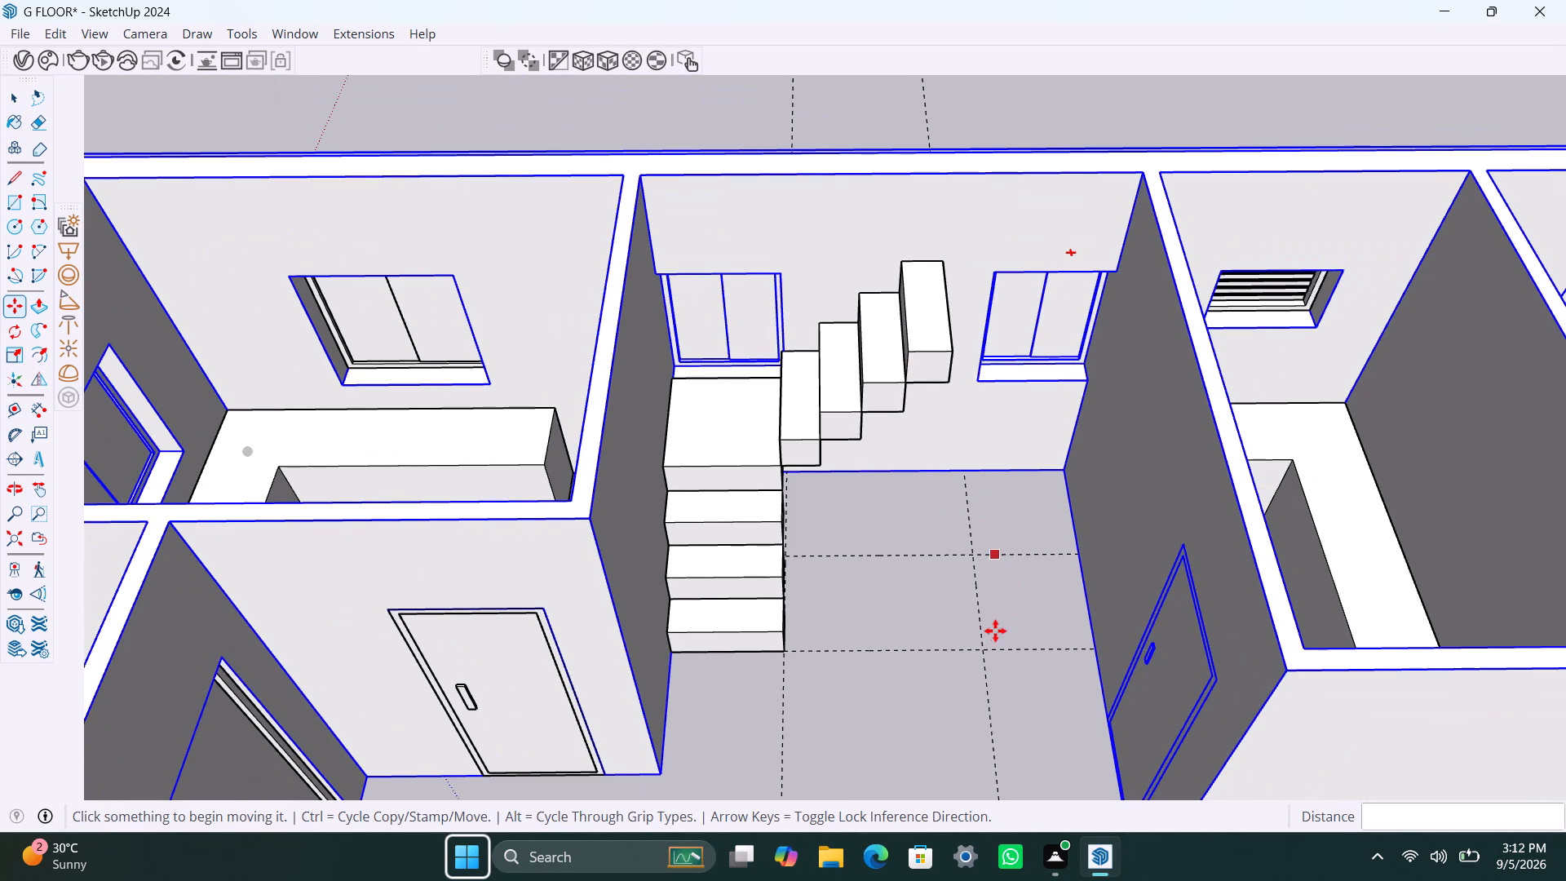
{"action": "scroll", "coordinate": [984, 618], "scroll_direction": "down", "scroll_amount": 3}
{"action": "middle_click_drag", "start_coordinate": [947, 614], "coordinate": [830, 599]}
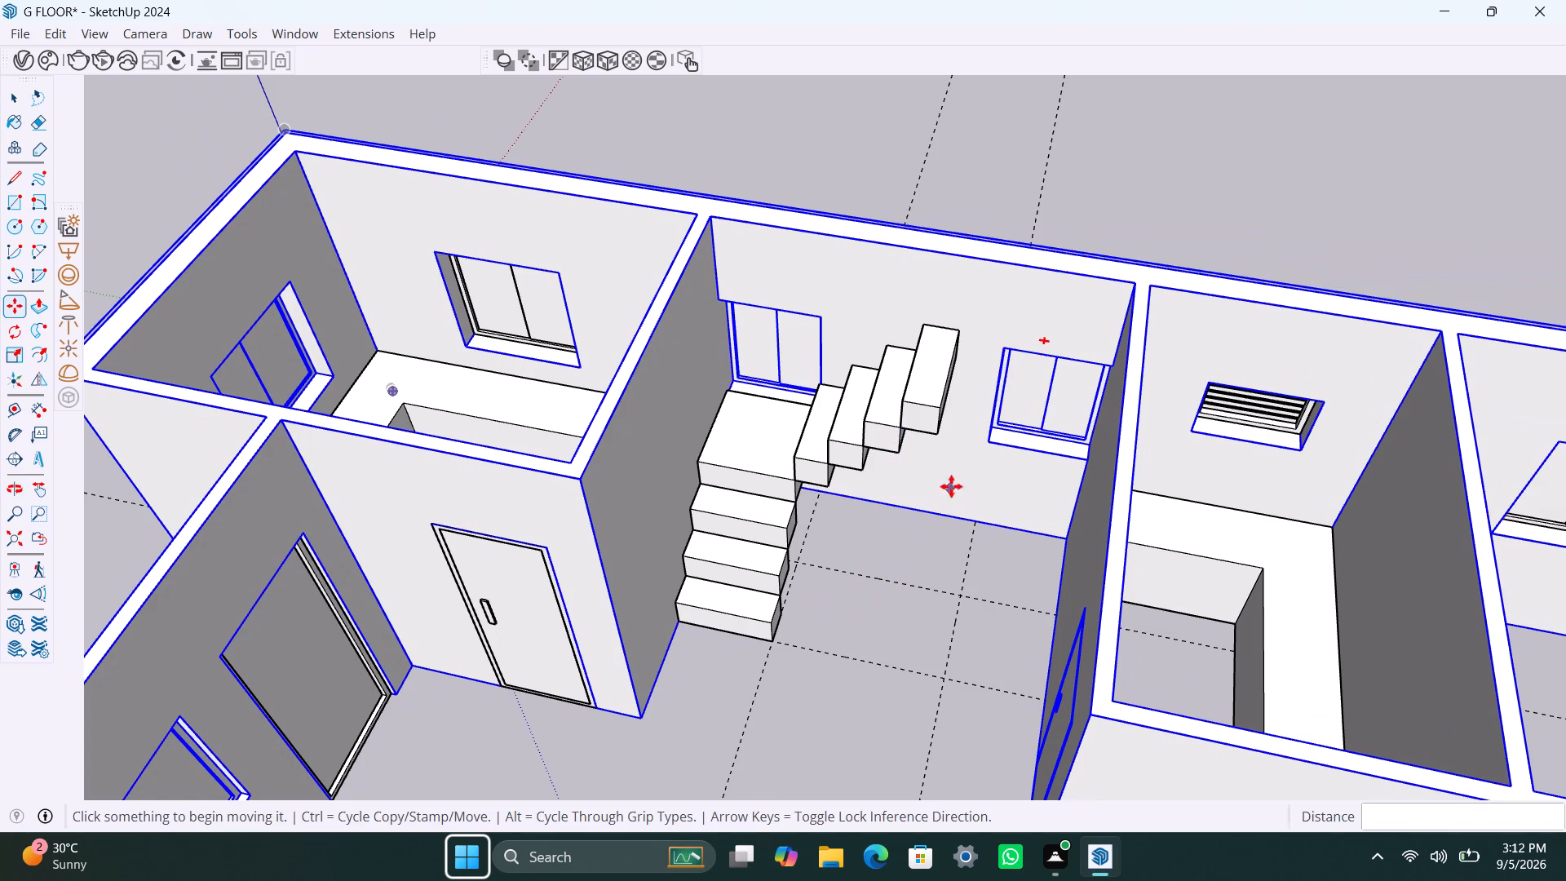
{"action": "key", "text": "space"}
{"action": "scroll", "coordinate": [971, 556], "scroll_direction": "down", "scroll_amount": 3}
{"action": "scroll", "coordinate": [877, 604], "scroll_direction": "up", "scroll_amount": 2}
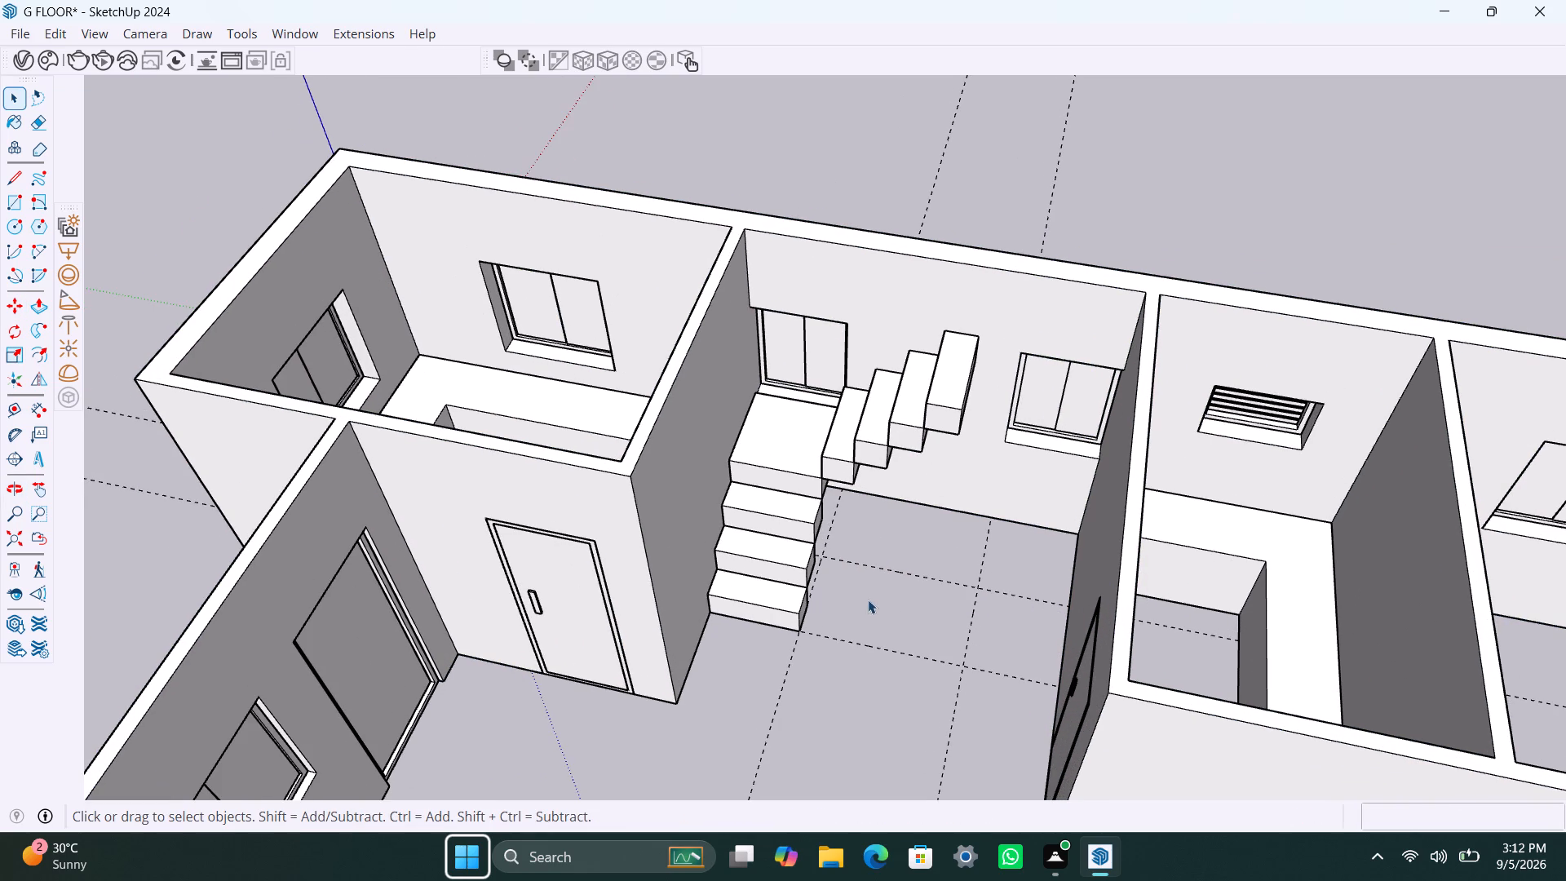
{"action": "scroll", "coordinate": [905, 567], "scroll_direction": "up", "scroll_amount": 2}
{"action": "middle_click_drag", "start_coordinate": [893, 618], "coordinate": [962, 615]}
{"action": "scroll", "coordinate": [851, 480], "scroll_direction": "up", "scroll_amount": 3}
{"action": "scroll", "coordinate": [834, 445], "scroll_direction": "down", "scroll_amount": 5}
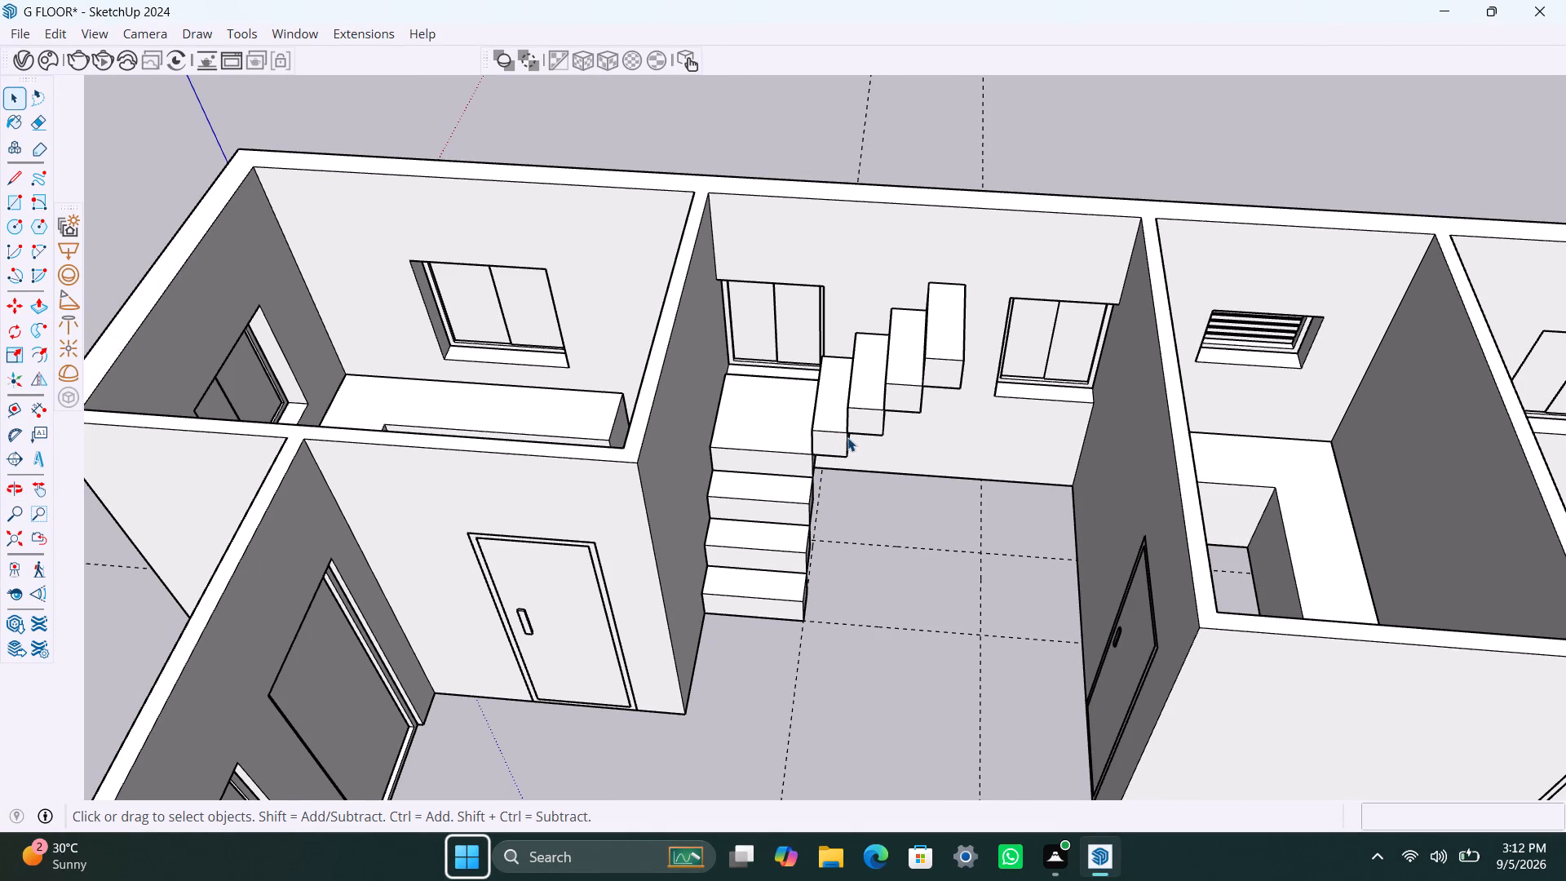
{"action": "scroll", "coordinate": [847, 437], "scroll_direction": "up", "scroll_amount": 3}
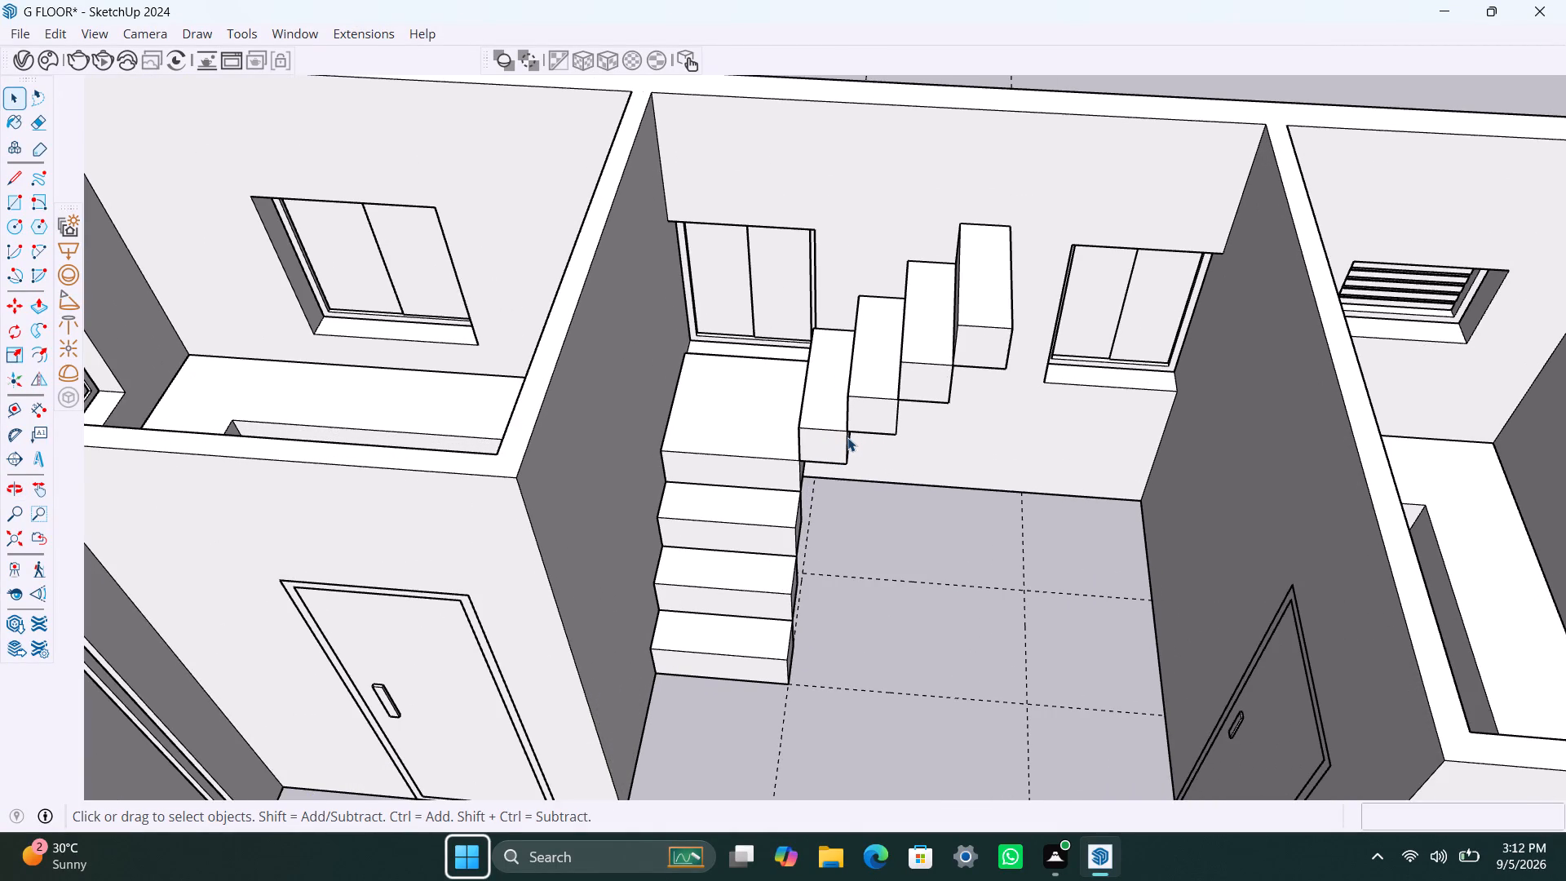
{"action": "scroll", "coordinate": [847, 437], "scroll_direction": "down", "scroll_amount": 5}
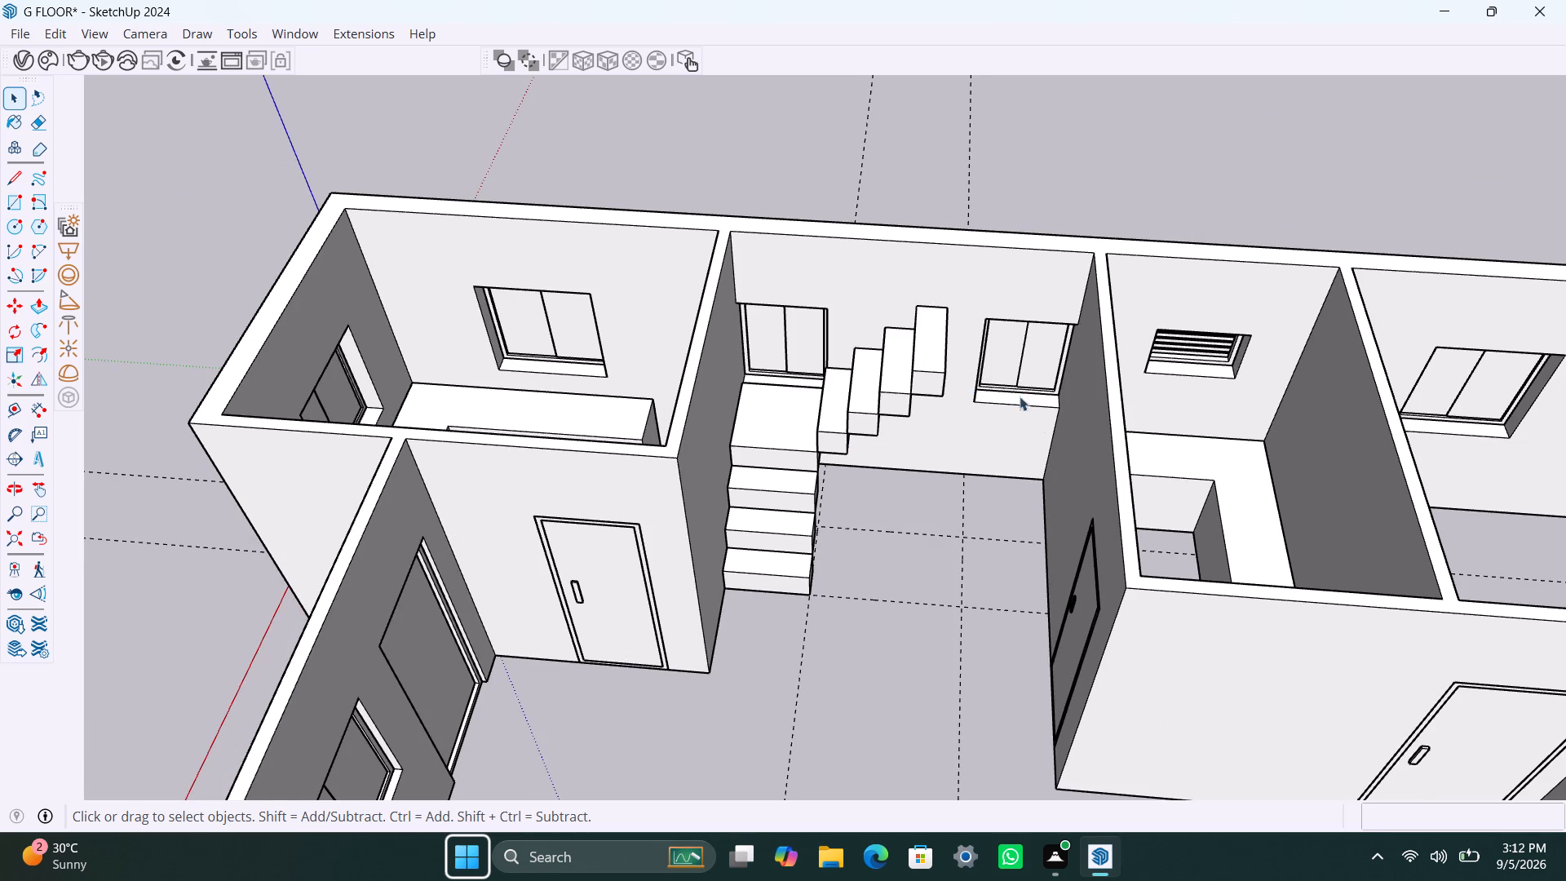
{"action": "middle_click_drag", "start_coordinate": [1032, 440], "coordinate": [1007, 463]}
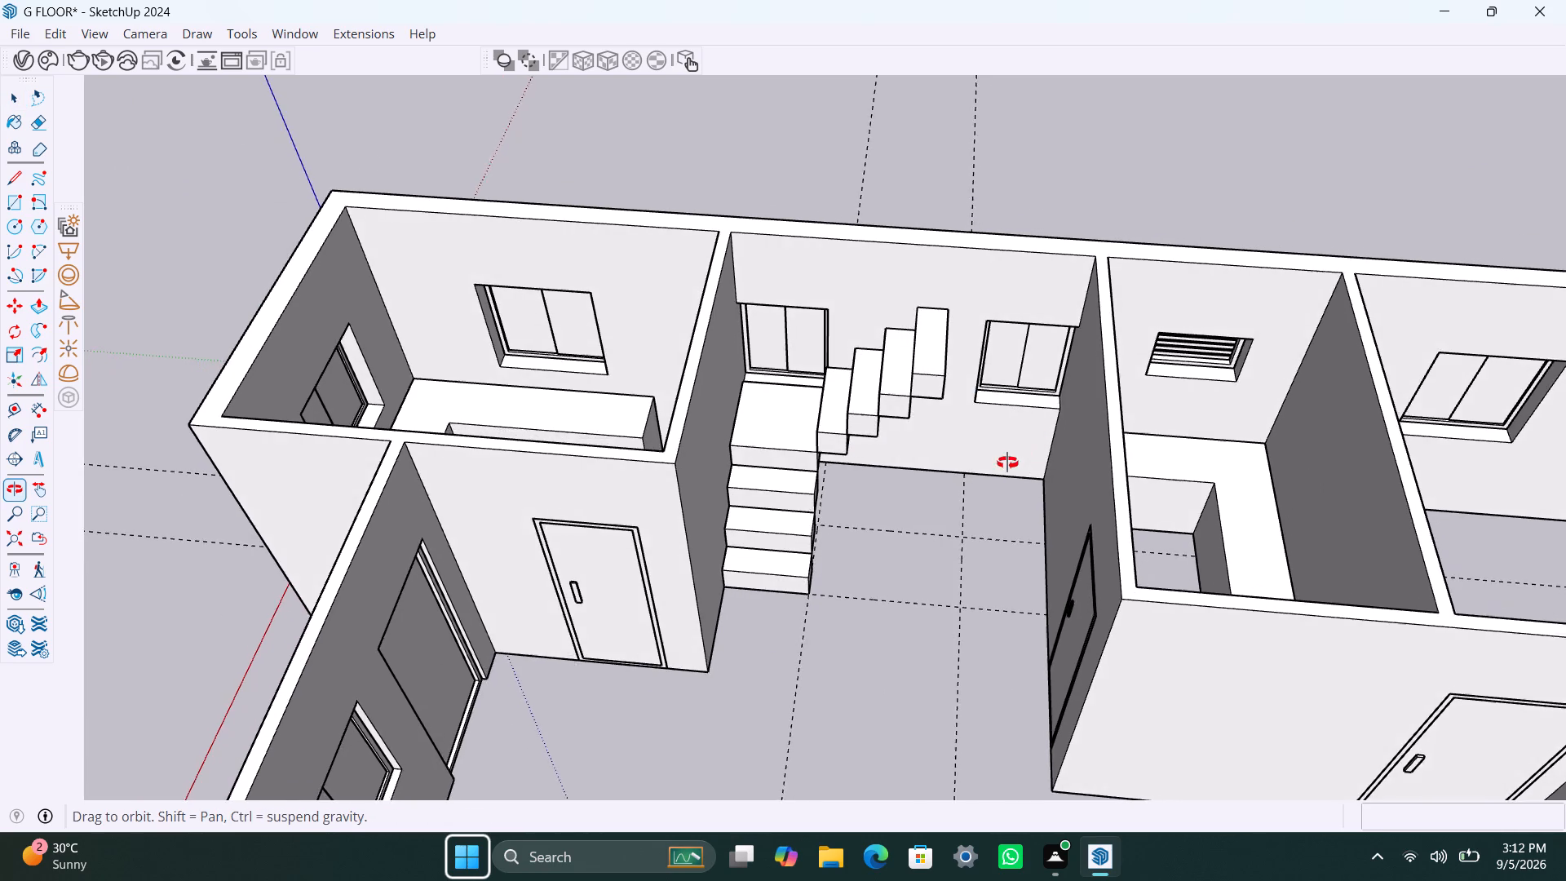
{"action": "middle_click_drag", "start_coordinate": [1007, 463], "coordinate": [994, 470]}
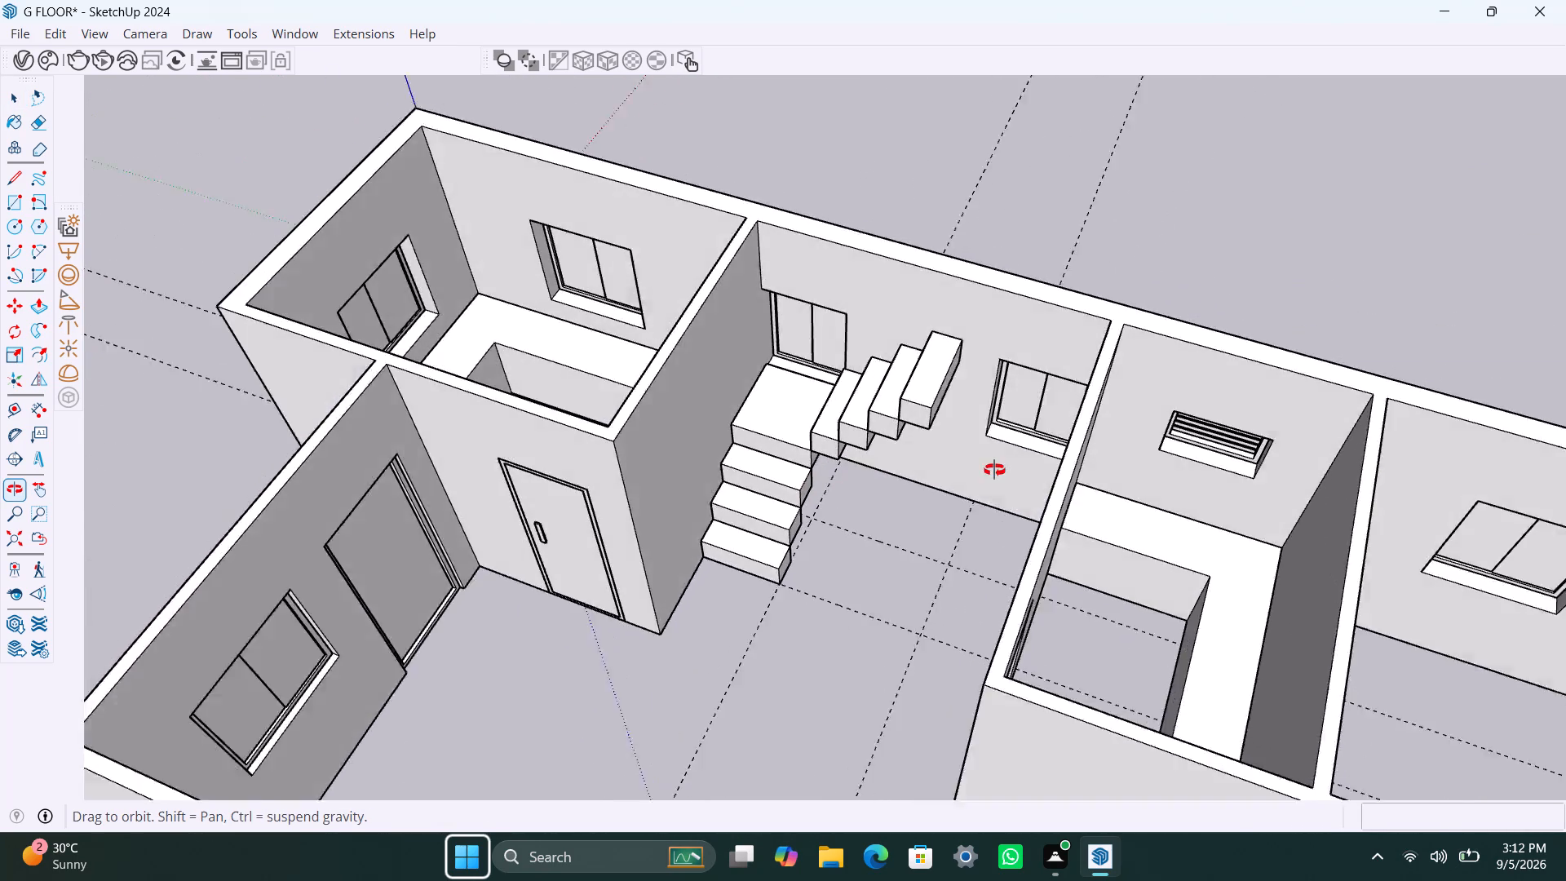
{"action": "middle_click_drag", "start_coordinate": [994, 470], "coordinate": [1382, 448]}
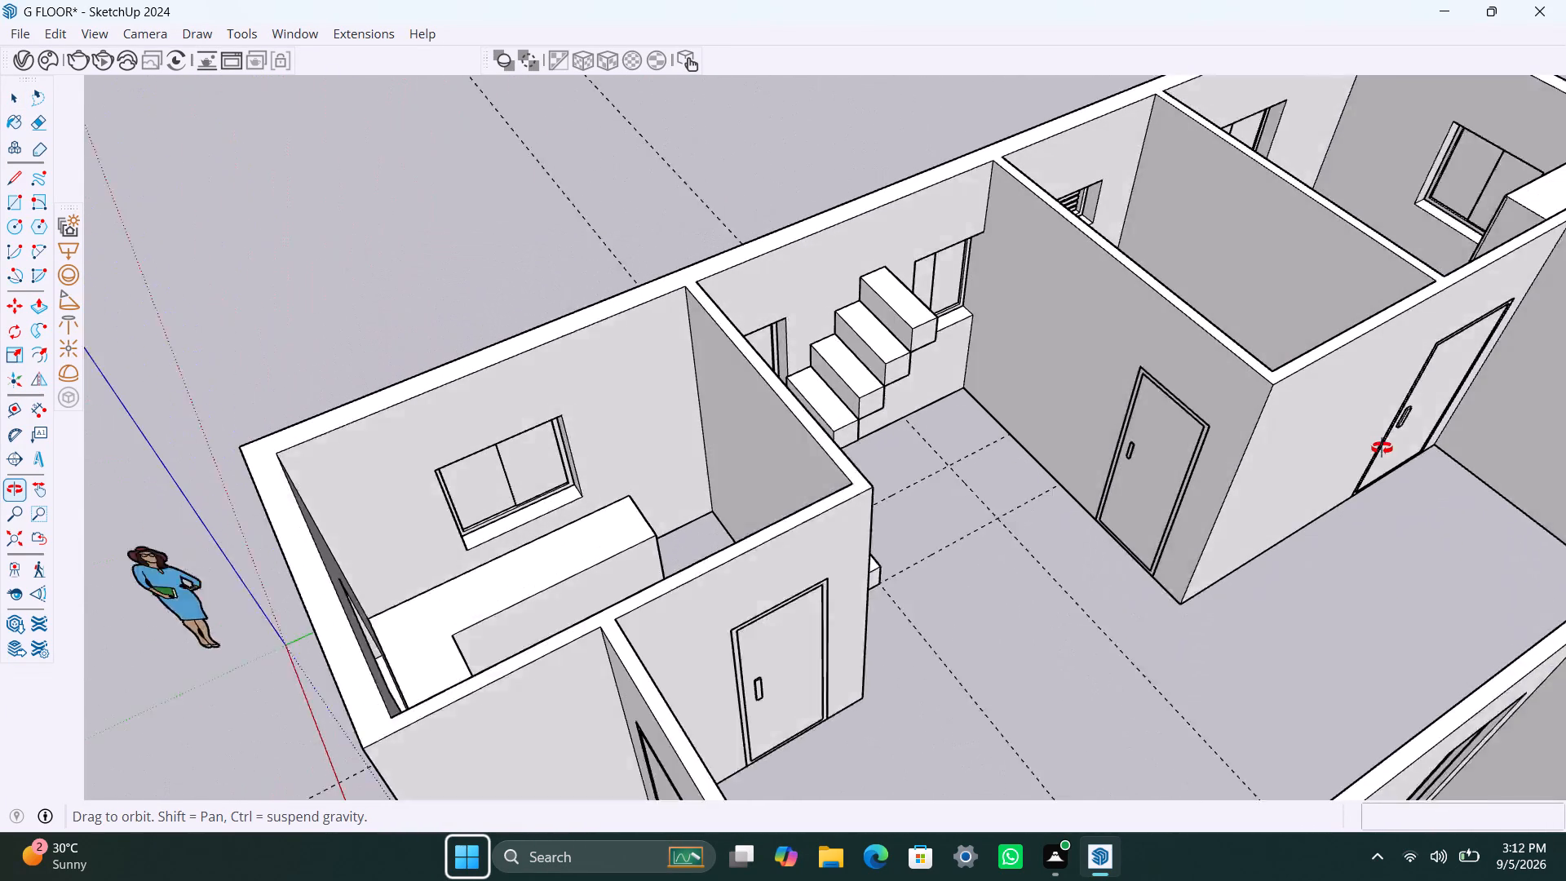
{"action": "middle_click_drag", "start_coordinate": [1382, 448], "coordinate": [1382, 447]}
{"action": "scroll", "coordinate": [982, 460], "scroll_direction": "up", "scroll_amount": 4}
{"action": "middle_click_drag", "start_coordinate": [1000, 556], "coordinate": [674, 565]}
{"action": "scroll", "coordinate": [682, 566], "scroll_direction": "up", "scroll_amount": 1}
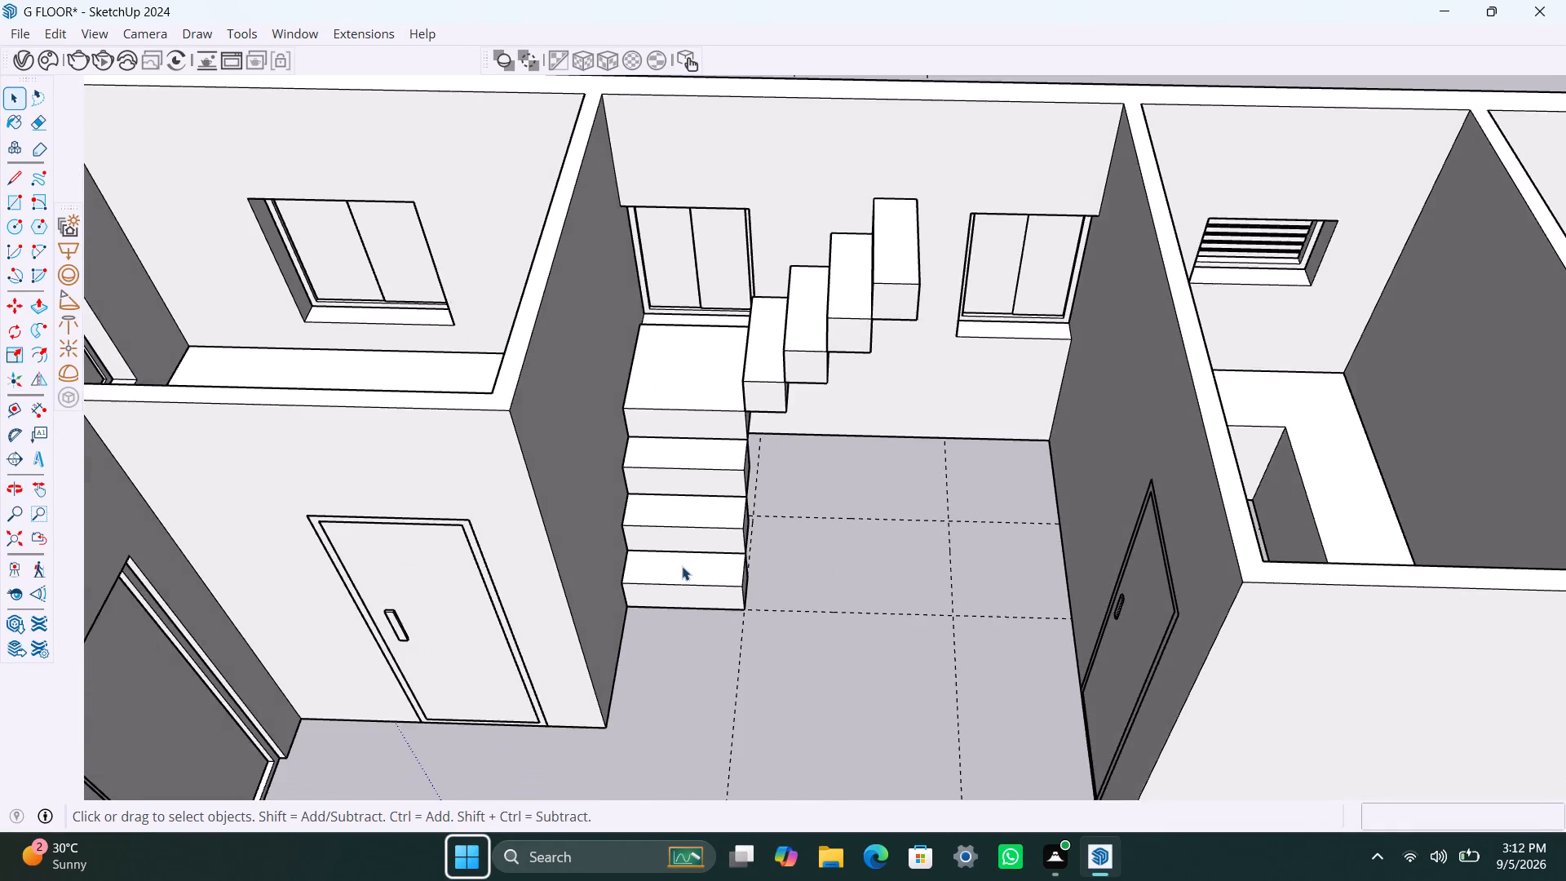
Undo the second flight, the landing extension and the stacked copies, back to the single stair block on the hall floor.
{"action": "key", "text": "ctrl+z"}
{"action": "key", "text": "ctrl+z"}
{"action": "key", "text": "ctrl+z"}
{"action": "key", "text": "ctrl+z"}
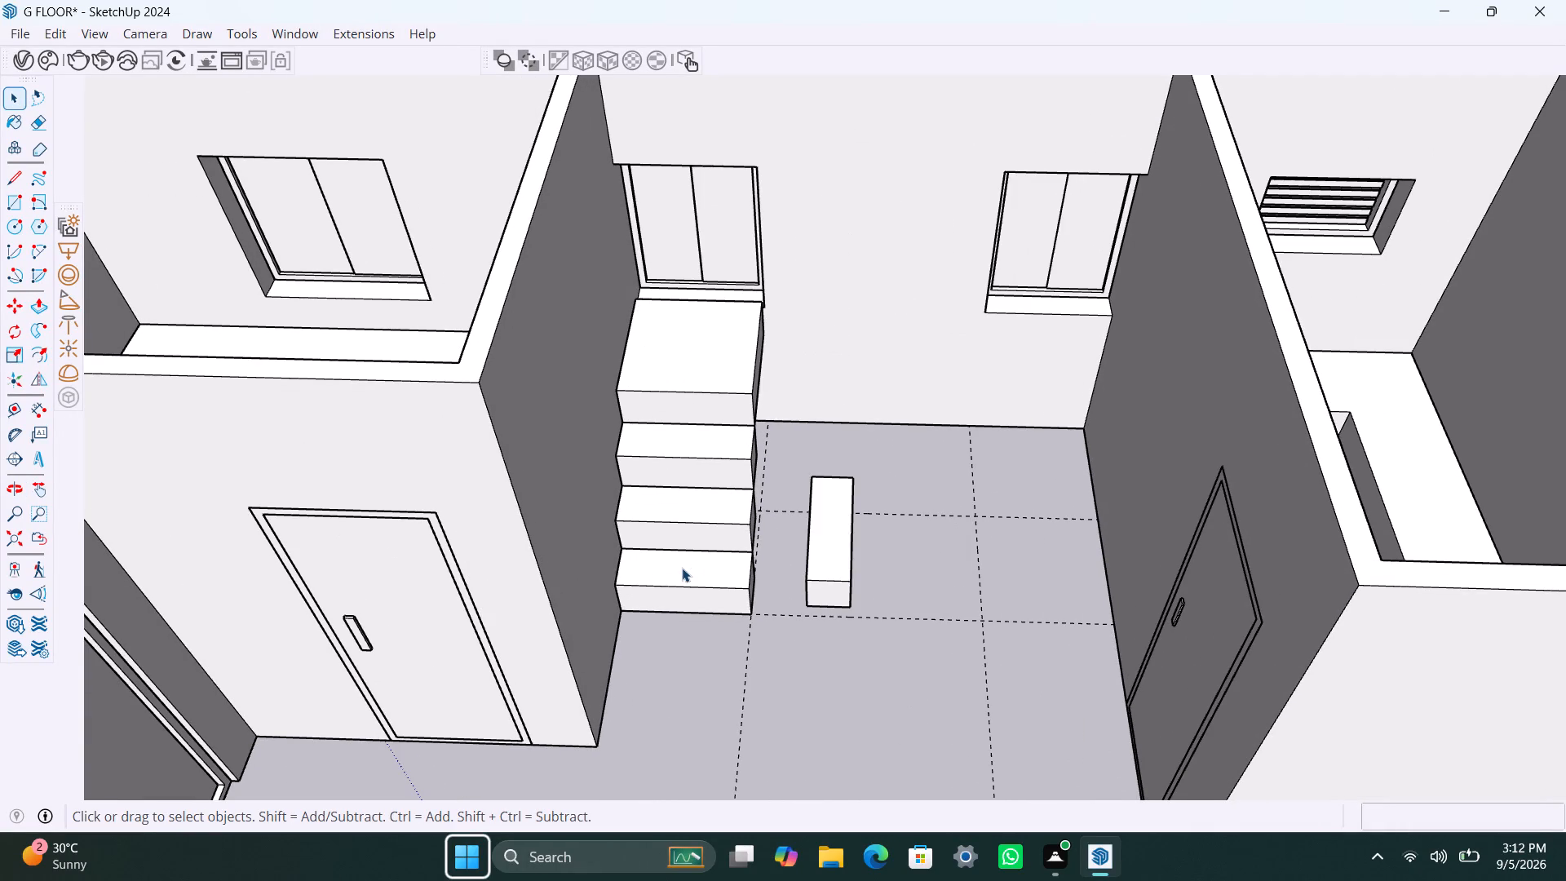
{"action": "key", "text": "ctrl+z"}
{"action": "key", "text": "ctrl+z"}
{"action": "key", "text": "ctrl+z"}
{"action": "key", "text": "ctrl+z"}
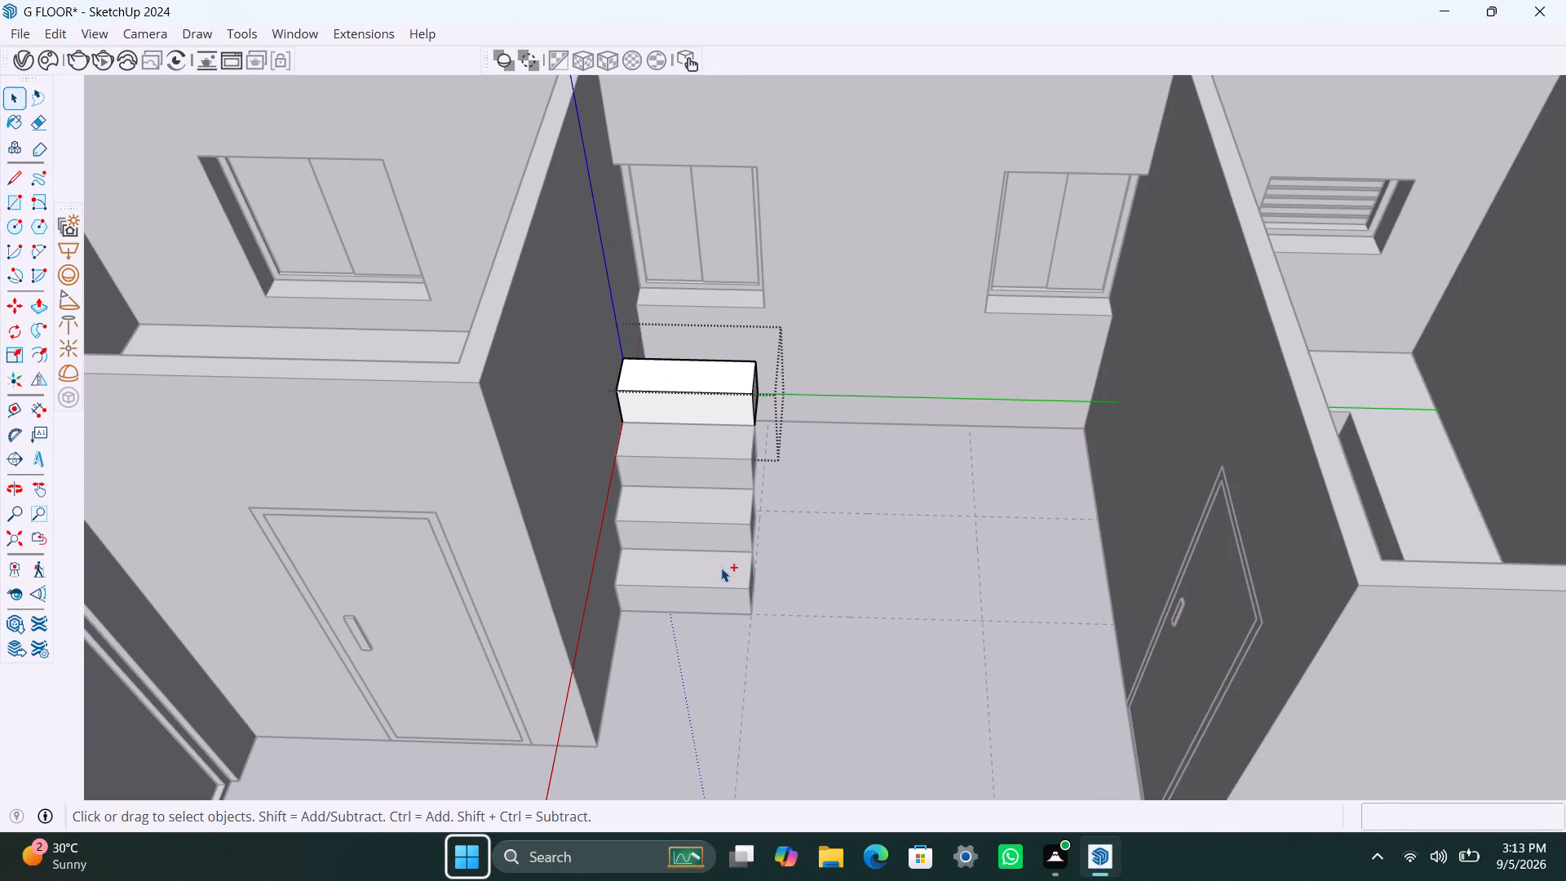
{"action": "key", "text": "ctrl+z"}
{"action": "key", "text": "ctrl+z"}
{"action": "key", "text": "ctrl+z"}
{"action": "key", "text": "ctrl+z"}
{"action": "key", "text": "ctrl+z"}
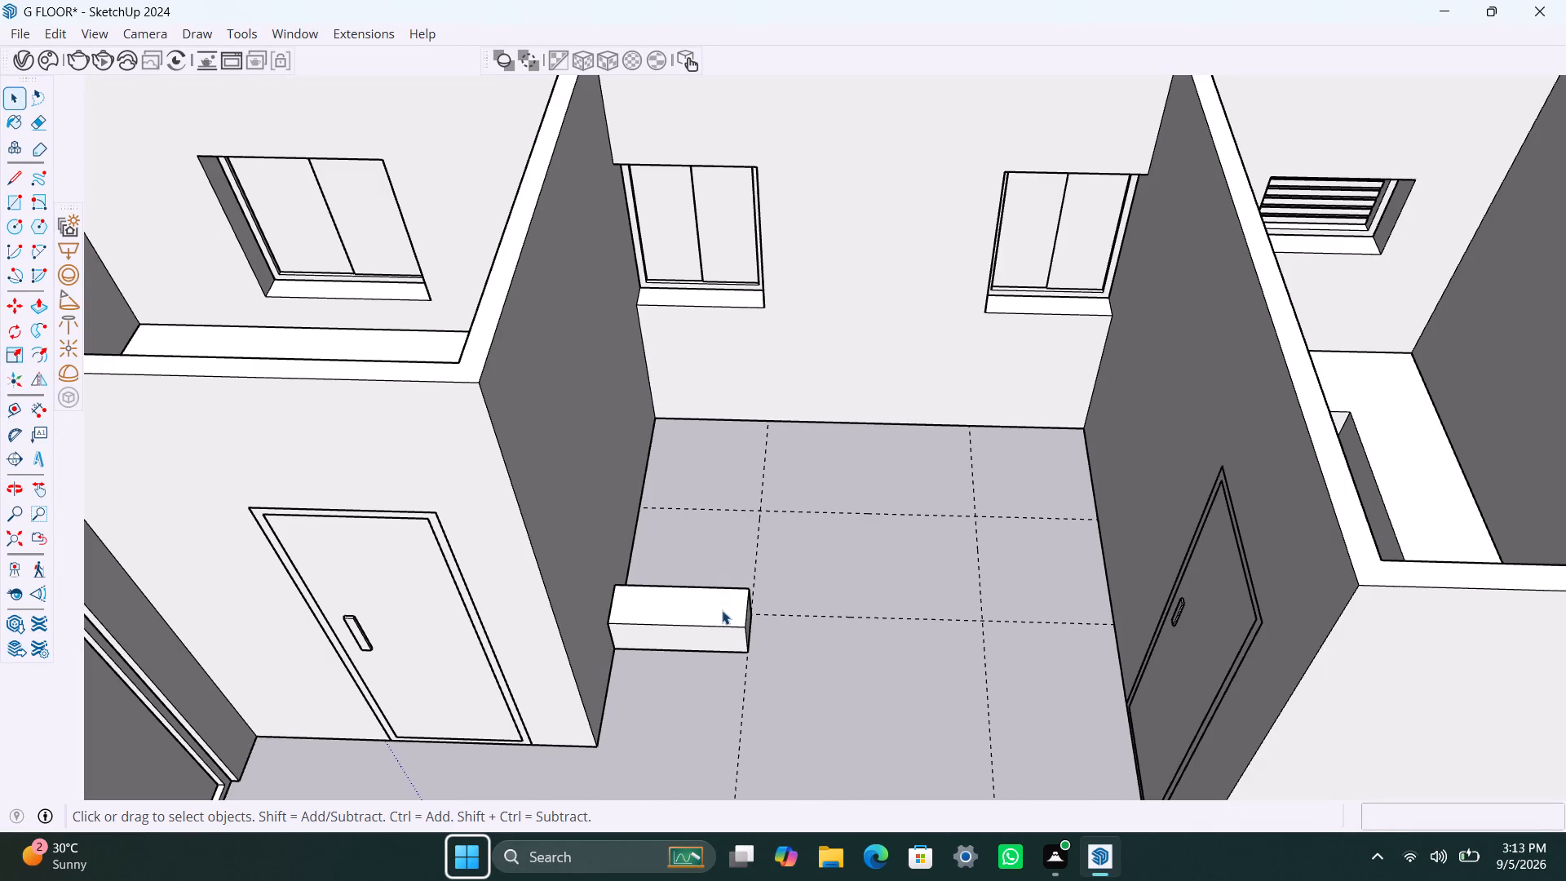
Push the top face of the stair block on the hall floor down by 6".
{"action": "double_click", "coordinate": [723, 610]}
{"action": "left_click", "coordinate": [706, 623]}
{"action": "left_click", "coordinate": [696, 612]}
{"action": "double_click", "coordinate": [696, 612]}
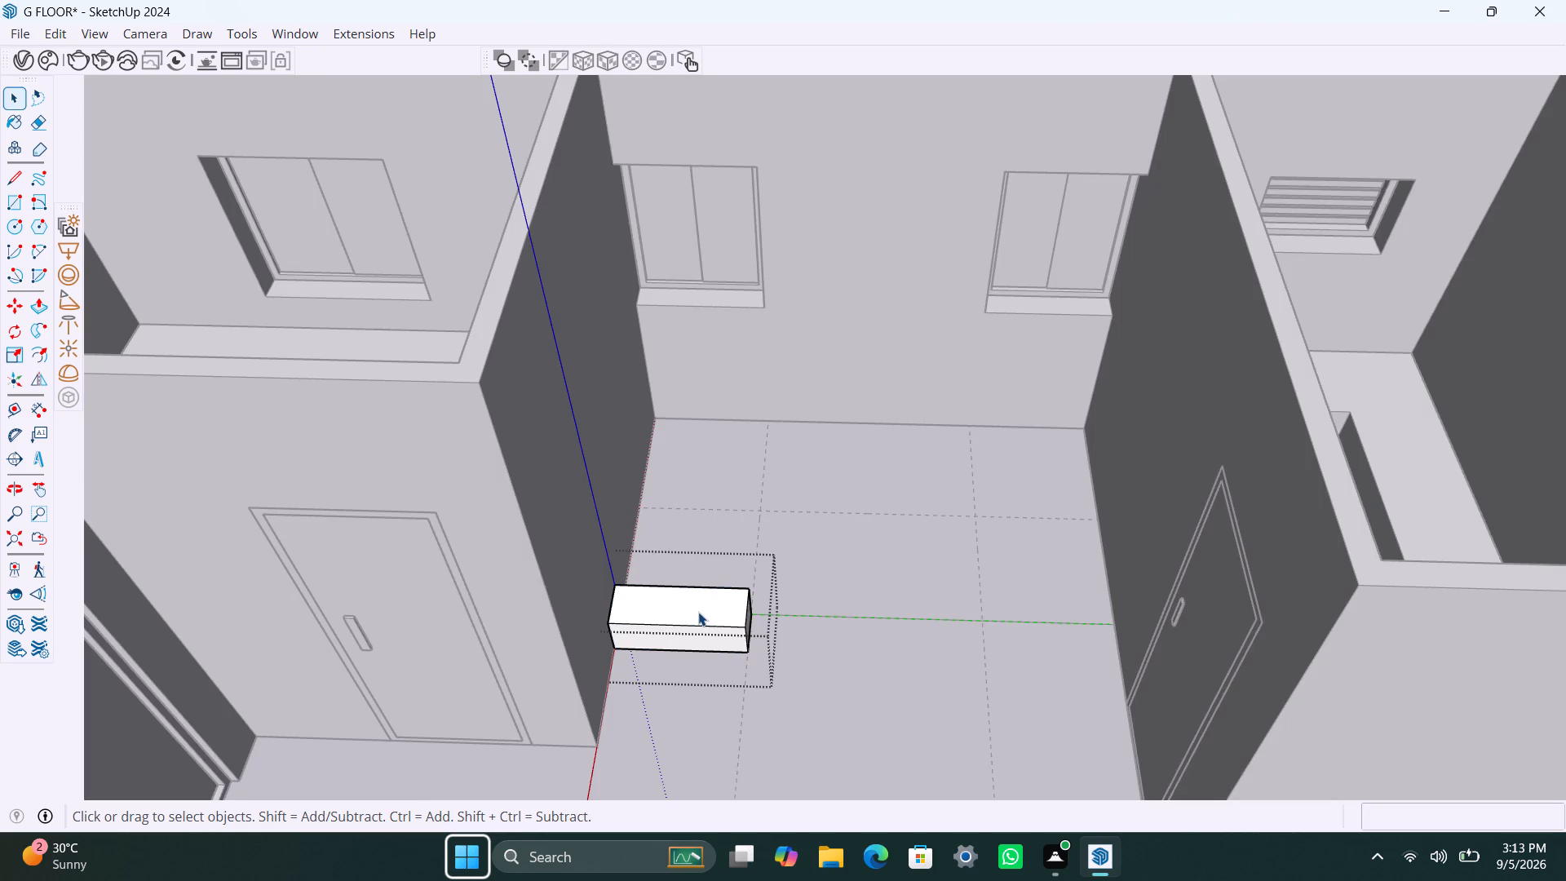
{"action": "key", "text": "p"}
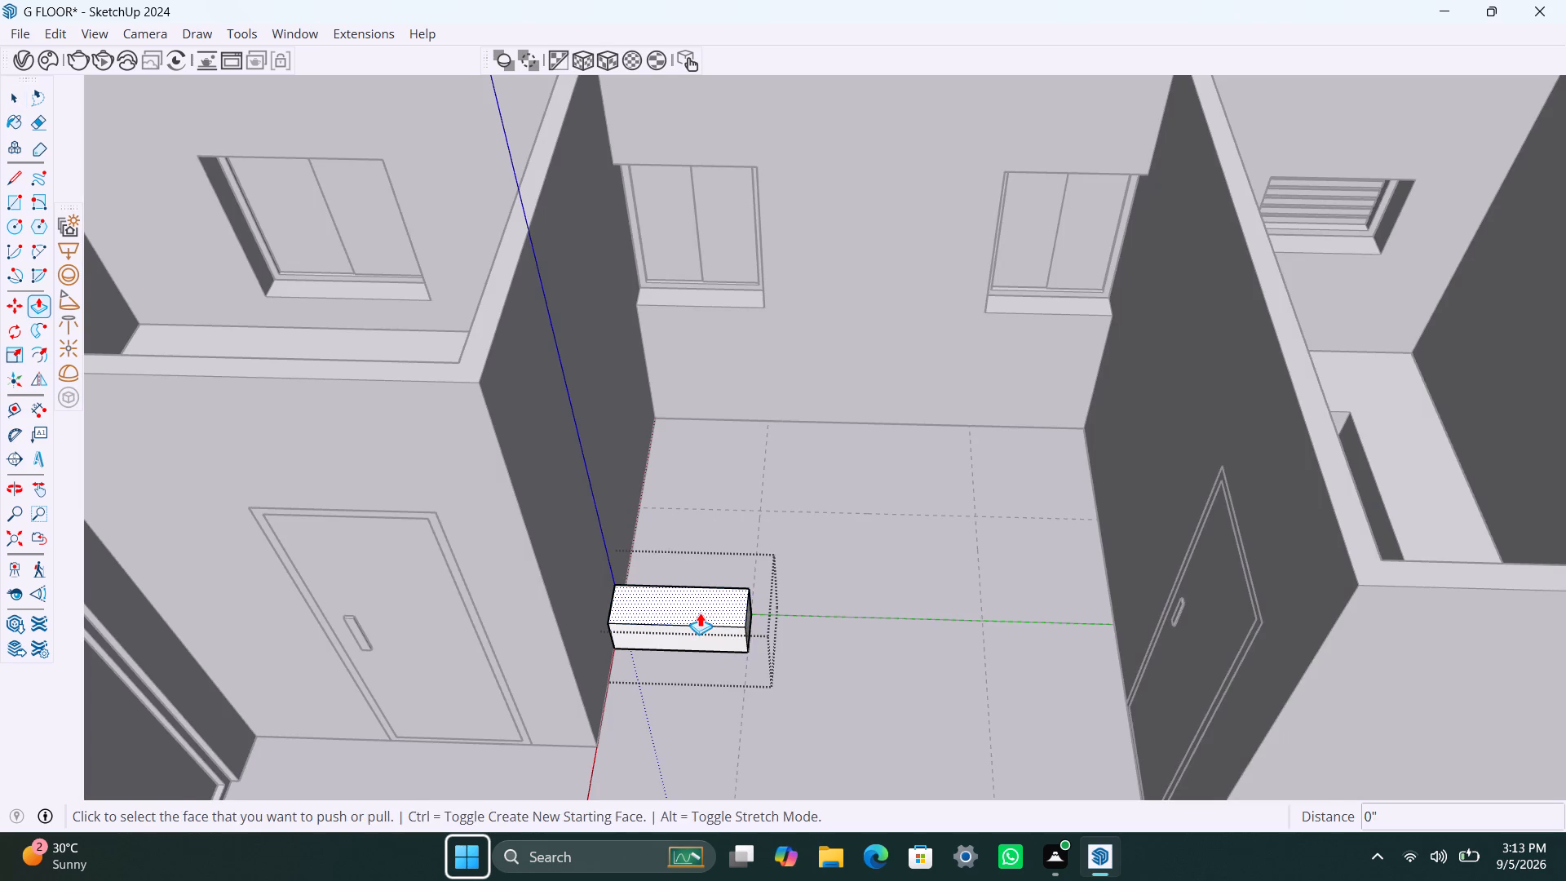
{"action": "left_click", "coordinate": [700, 611]}
{"action": "type", "text": "6\""}
{"action": "key", "text": "Return"}
{"action": "key", "text": "space"}
{"action": "left_click", "coordinate": [937, 644]}
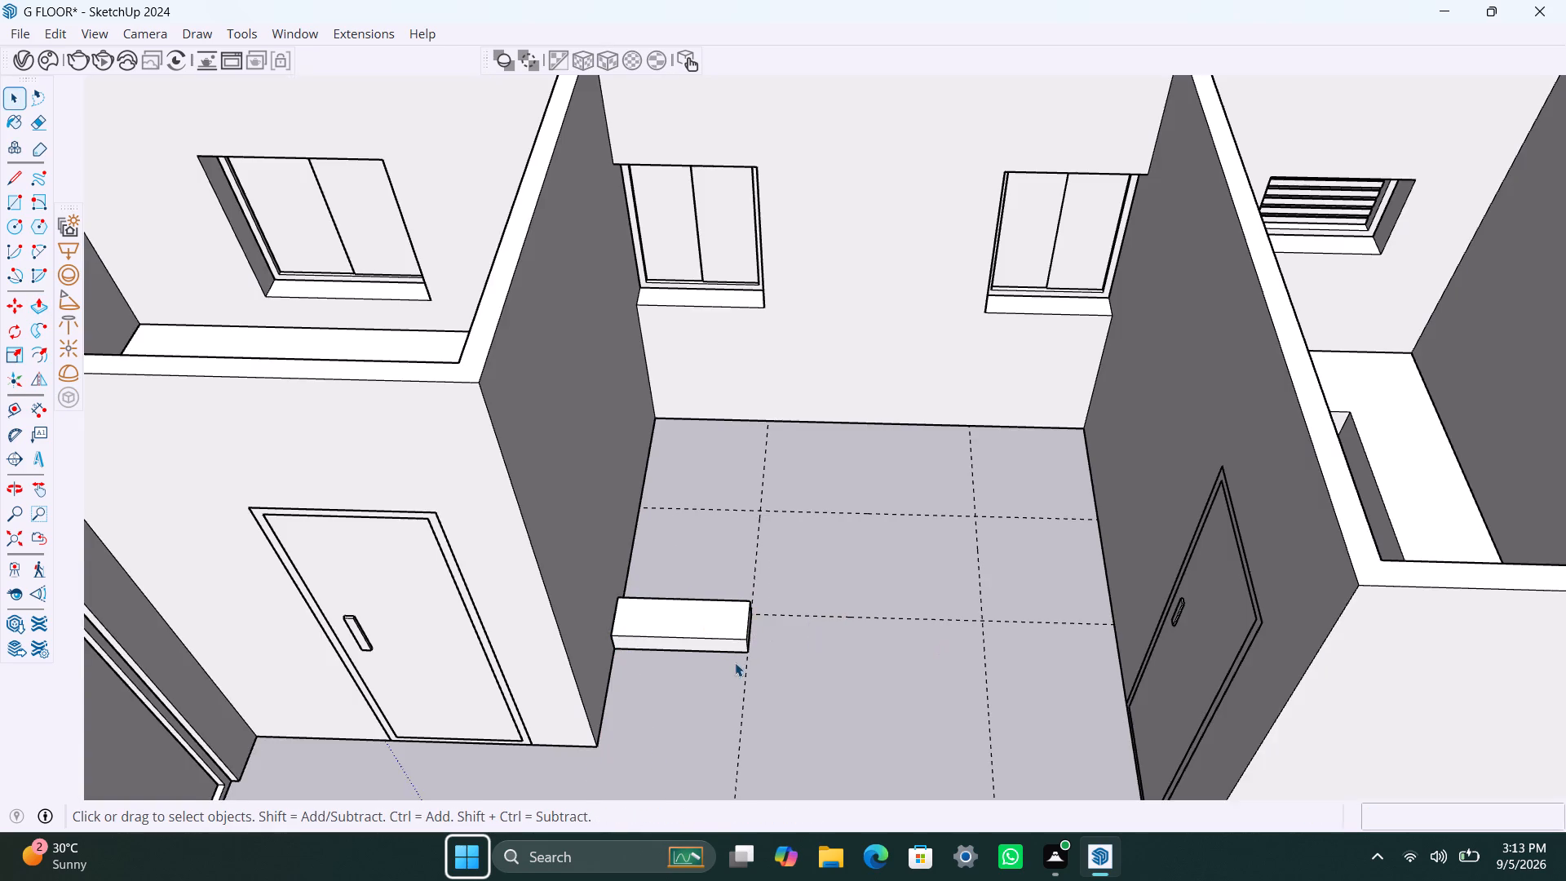
Move the lowered block about 12" along the side wall toward the back wall, setting its lower front corner on the guide intersection.
{"action": "scroll", "coordinate": [722, 660], "scroll_direction": "up", "scroll_amount": 3}
{"action": "left_click", "coordinate": [712, 633]}
{"action": "scroll", "coordinate": [734, 663], "scroll_direction": "down", "scroll_amount": 2}
{"action": "middle_click_drag", "start_coordinate": [792, 708], "coordinate": [553, 742]}
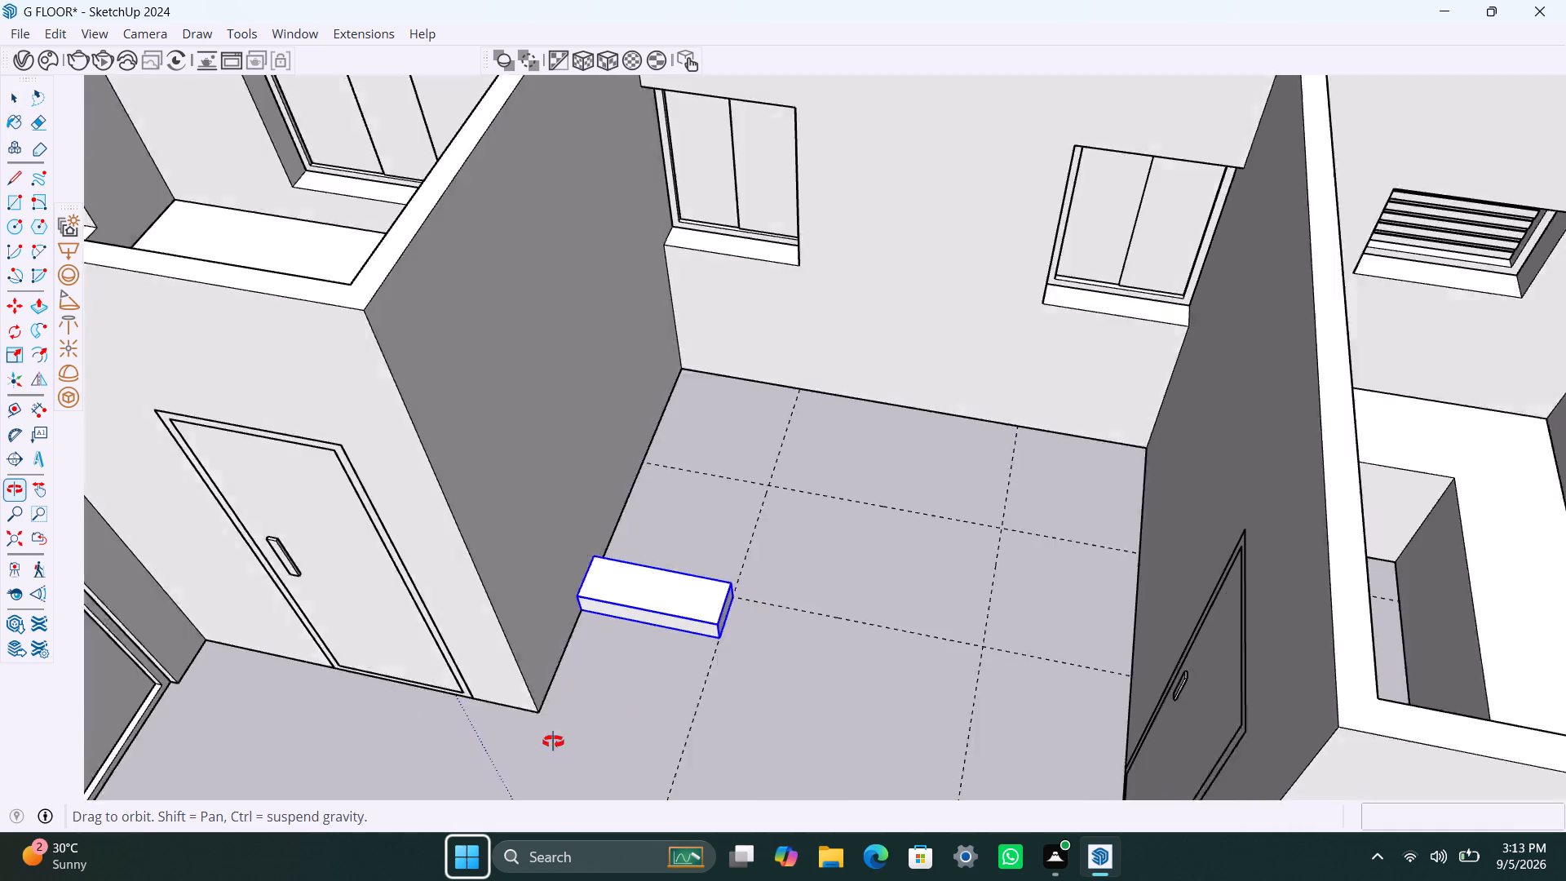
{"action": "middle_click_drag", "start_coordinate": [553, 742], "coordinate": [552, 742]}
{"action": "scroll", "coordinate": [699, 609], "scroll_direction": "up", "scroll_amount": 3}
{"action": "key", "text": "m"}
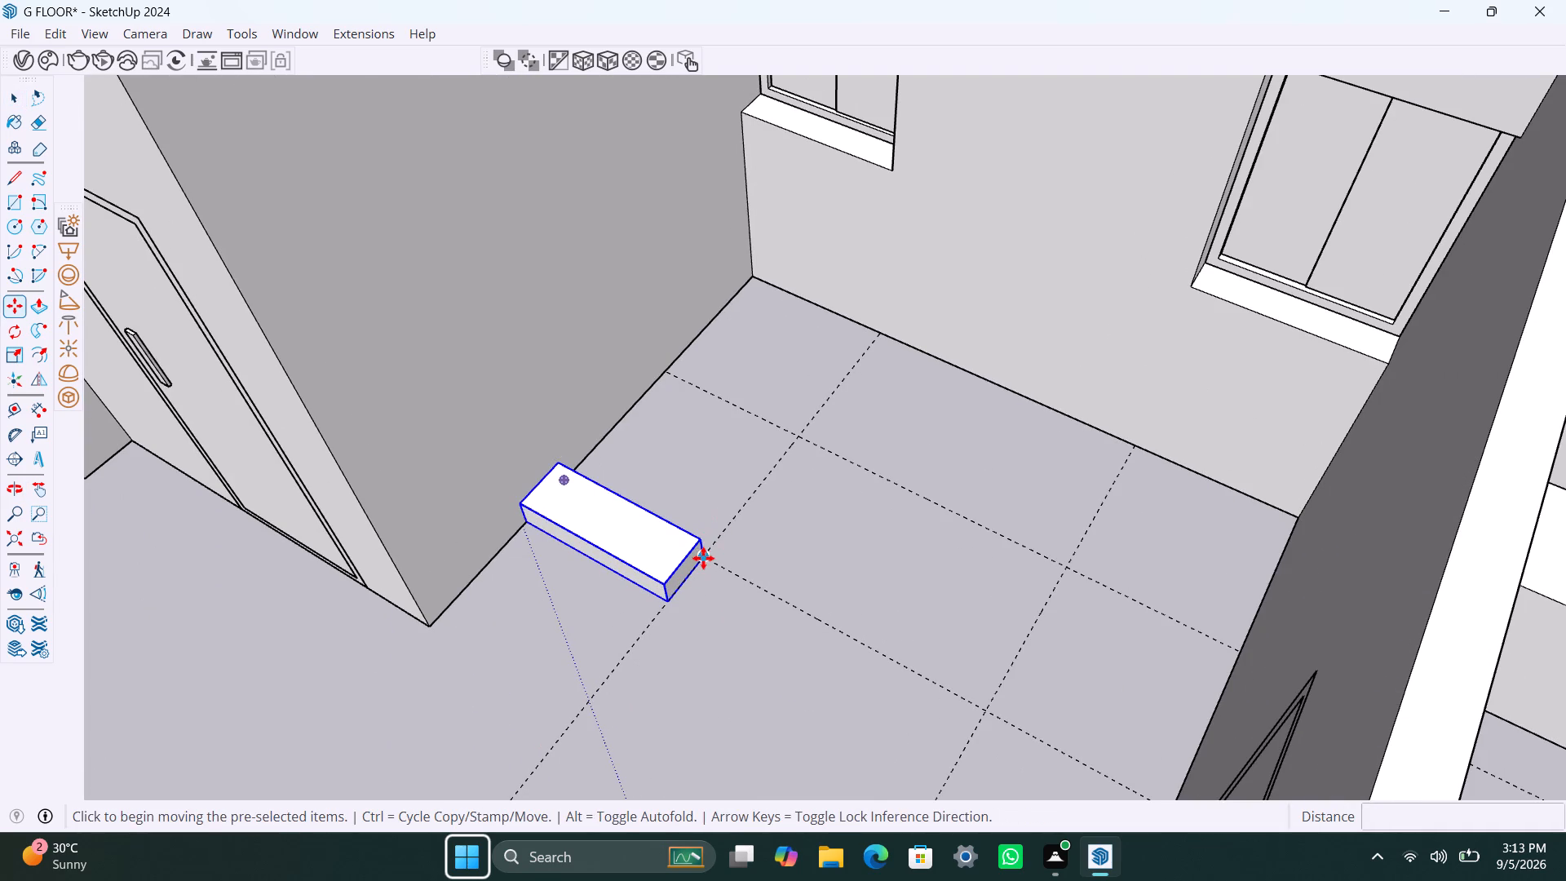
{"action": "left_click", "coordinate": [703, 558]}
{"action": "left_click", "coordinate": [738, 516]}
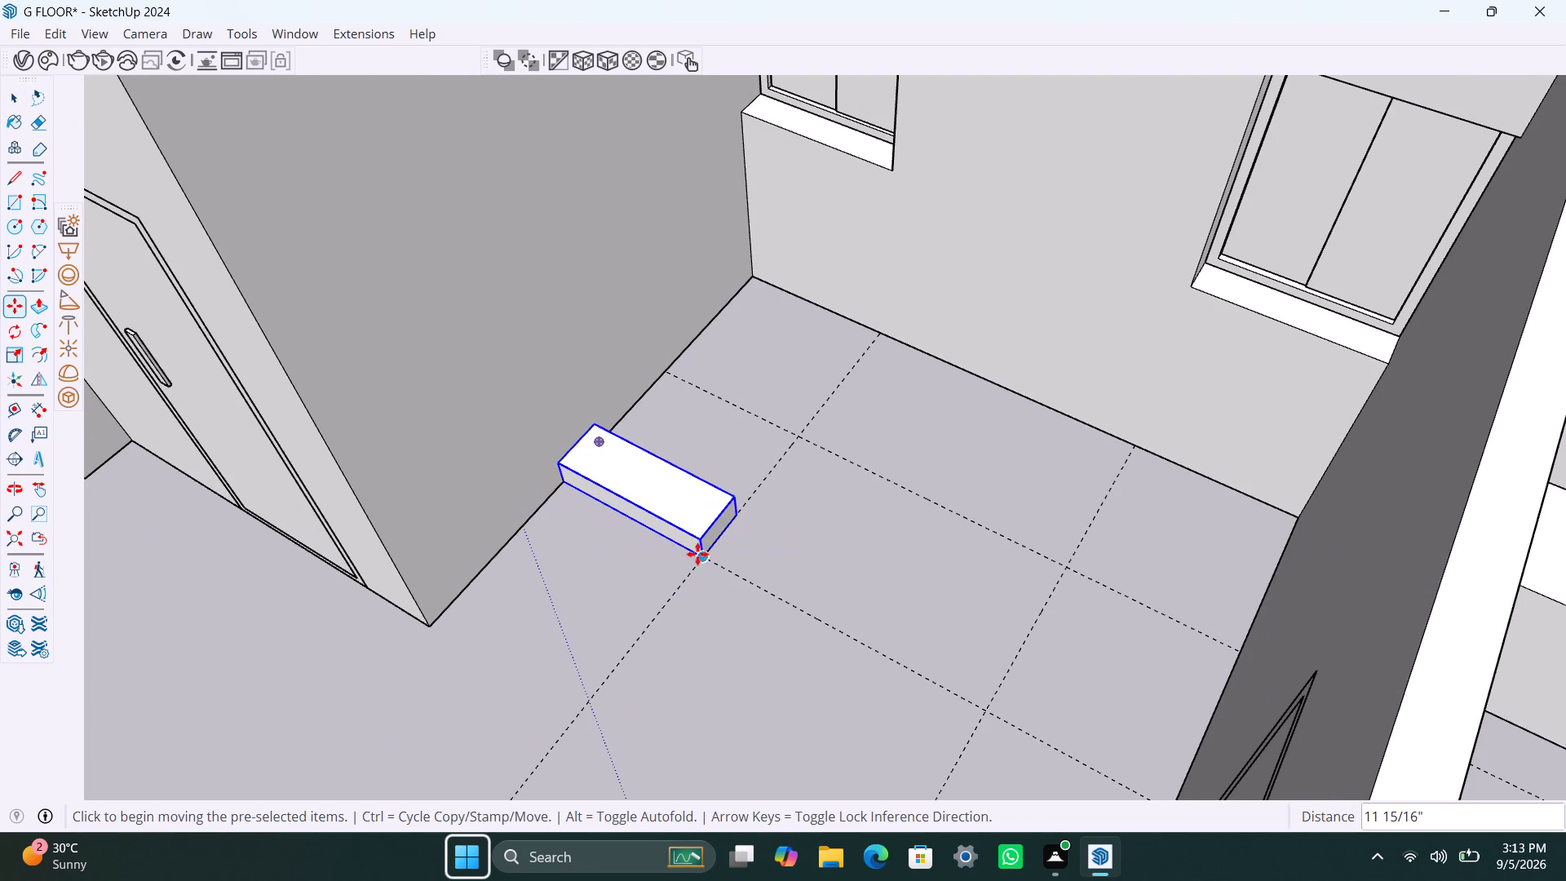
{"action": "scroll", "coordinate": [700, 556], "scroll_direction": "up", "scroll_amount": 3}
{"action": "left_click", "coordinate": [700, 556]}
{"action": "left_click", "coordinate": [708, 554]}
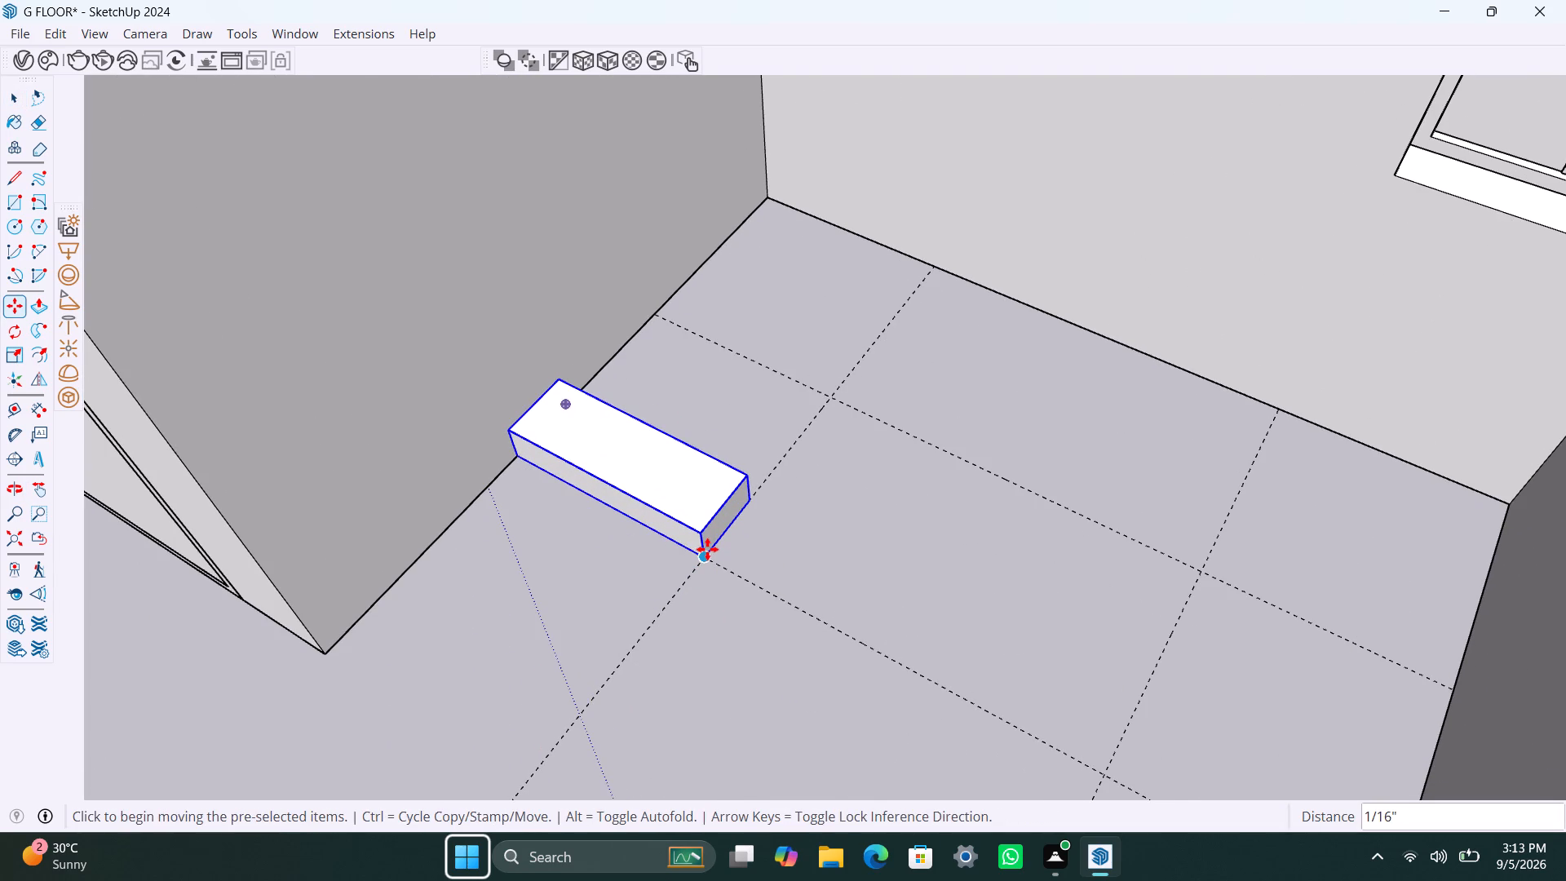
Stack three copies of the block along the side wall, each lower front corner on the previous block's upper rear corner.
{"action": "key", "text": "m"}
{"action": "left_click", "coordinate": [707, 549]}
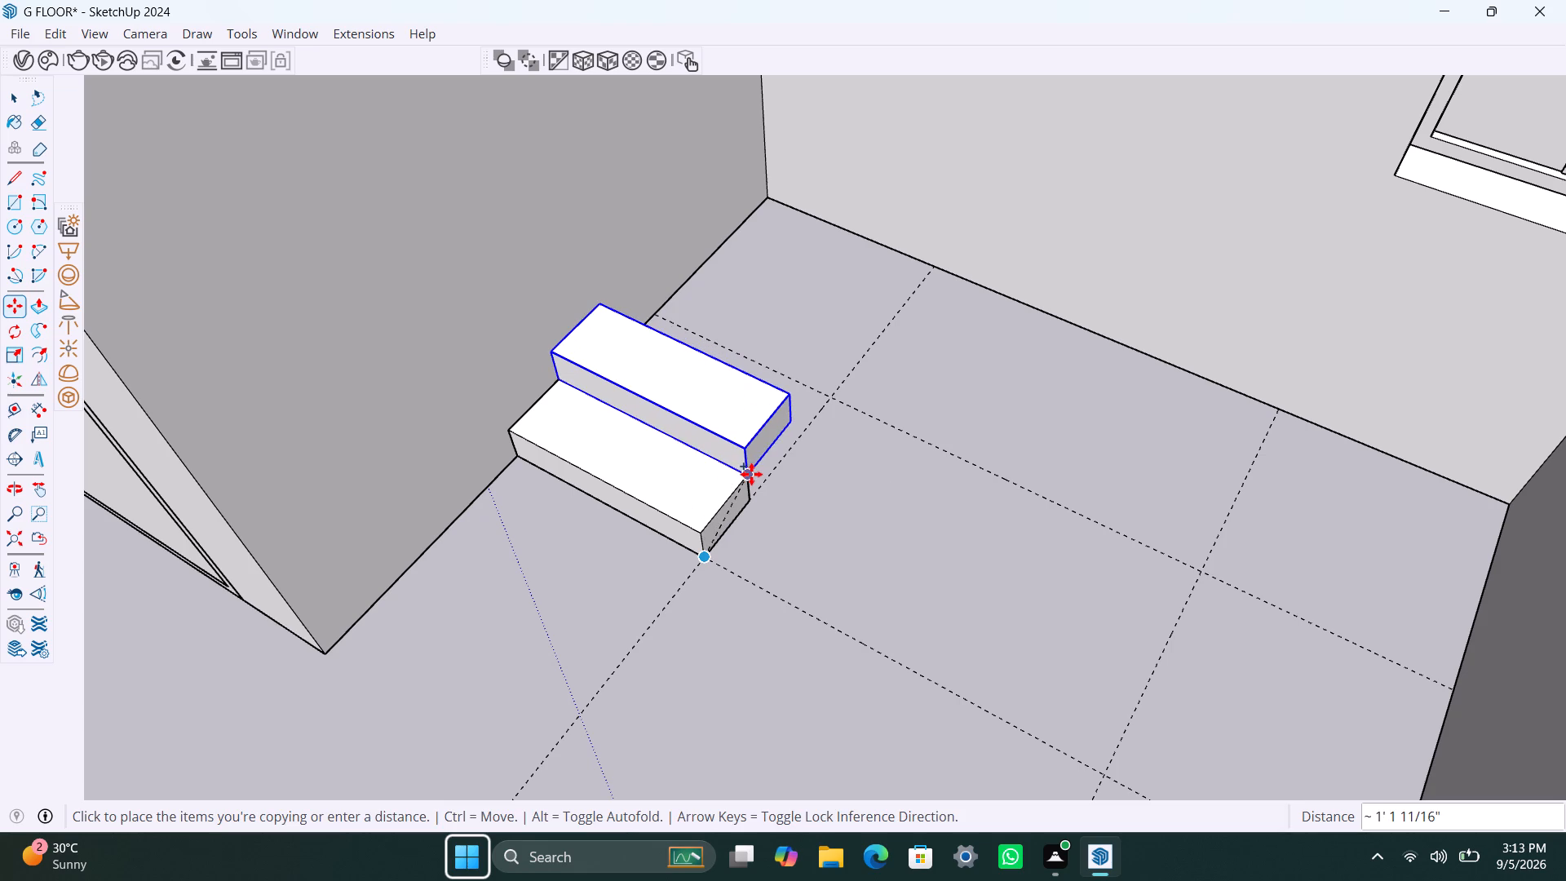
{"action": "left_click", "coordinate": [751, 475]}
{"action": "left_click", "coordinate": [751, 476]}
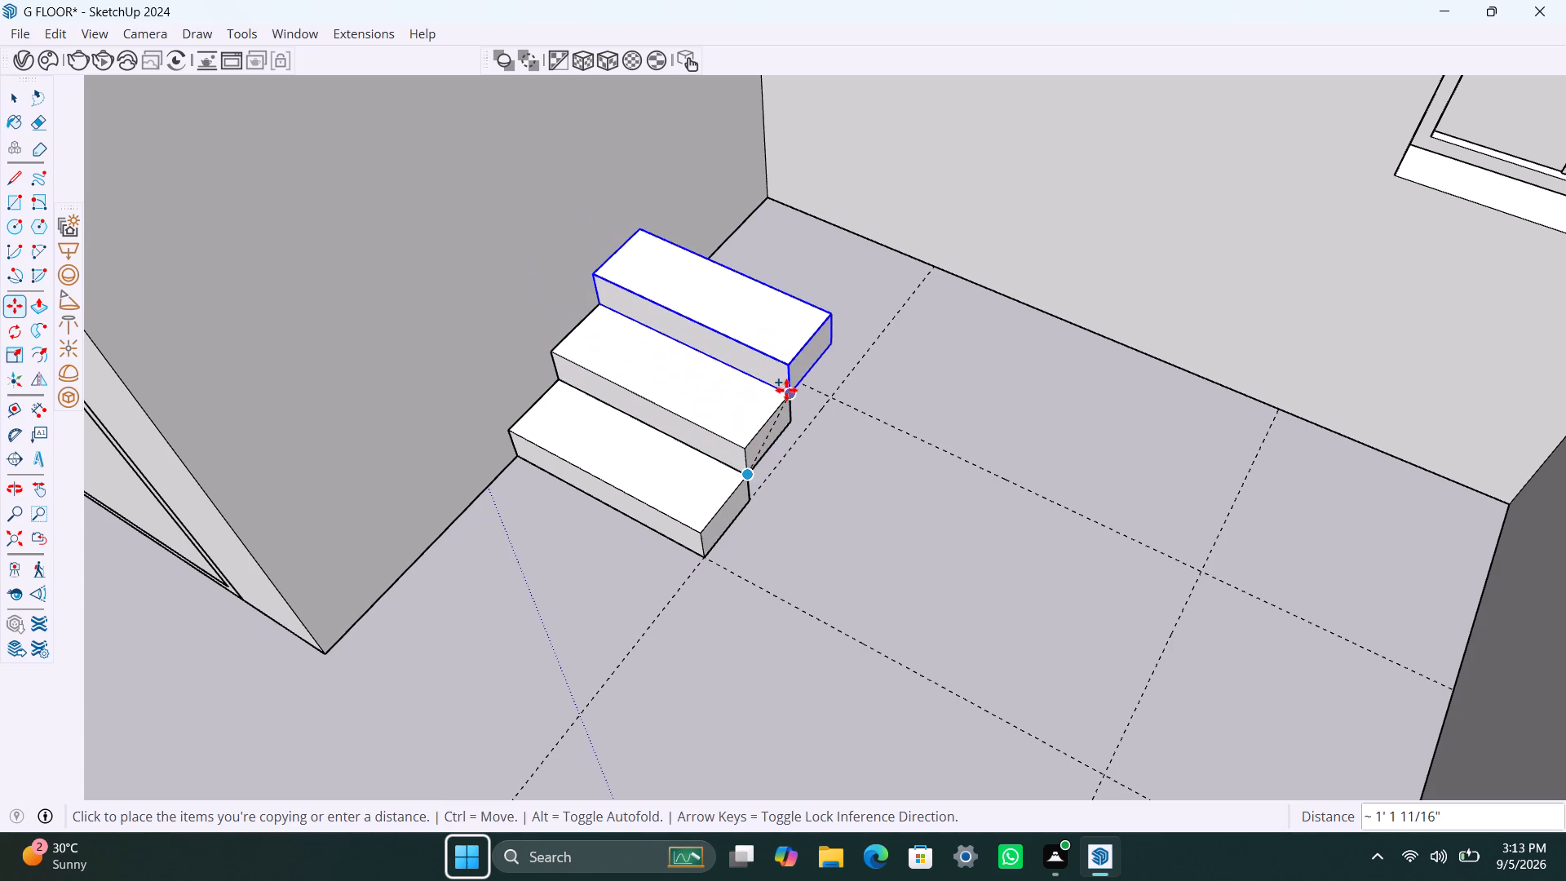
{"action": "left_click", "coordinate": [787, 390]}
{"action": "left_click", "coordinate": [788, 392], "text": "ctrl"}
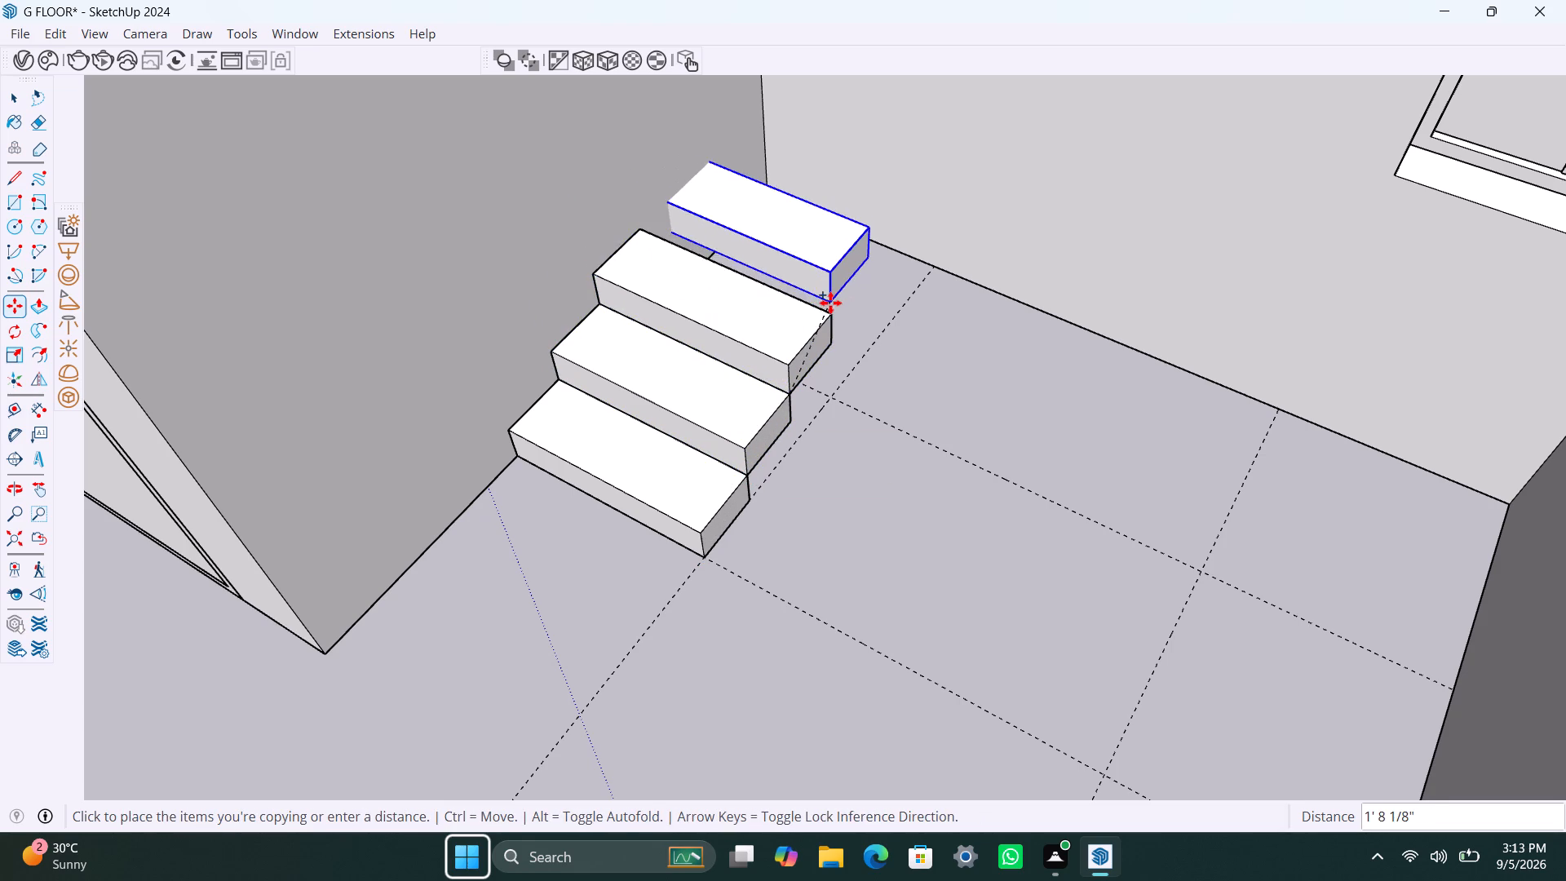
{"action": "left_click", "coordinate": [830, 310]}
Extend the top block's rear face toward the hall's back wall with Push/Pull to form the landing.
{"action": "scroll", "coordinate": [860, 305], "scroll_direction": "down", "scroll_amount": 4}
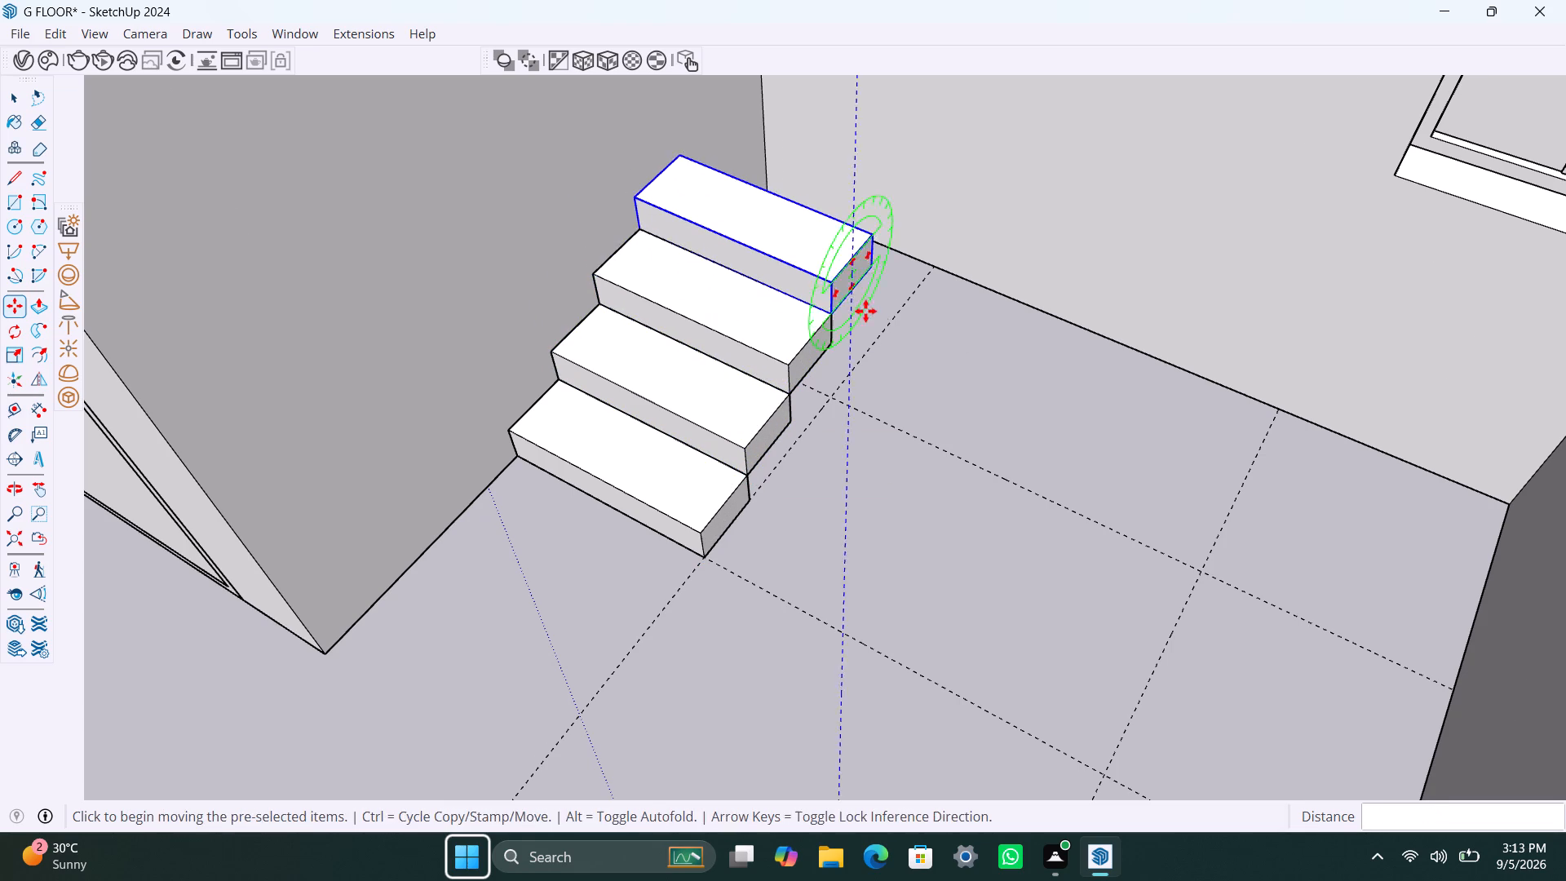
{"action": "middle_click_drag", "start_coordinate": [888, 328], "coordinate": [530, 403]}
{"action": "scroll", "coordinate": [962, 346], "scroll_direction": "up", "scroll_amount": 8}
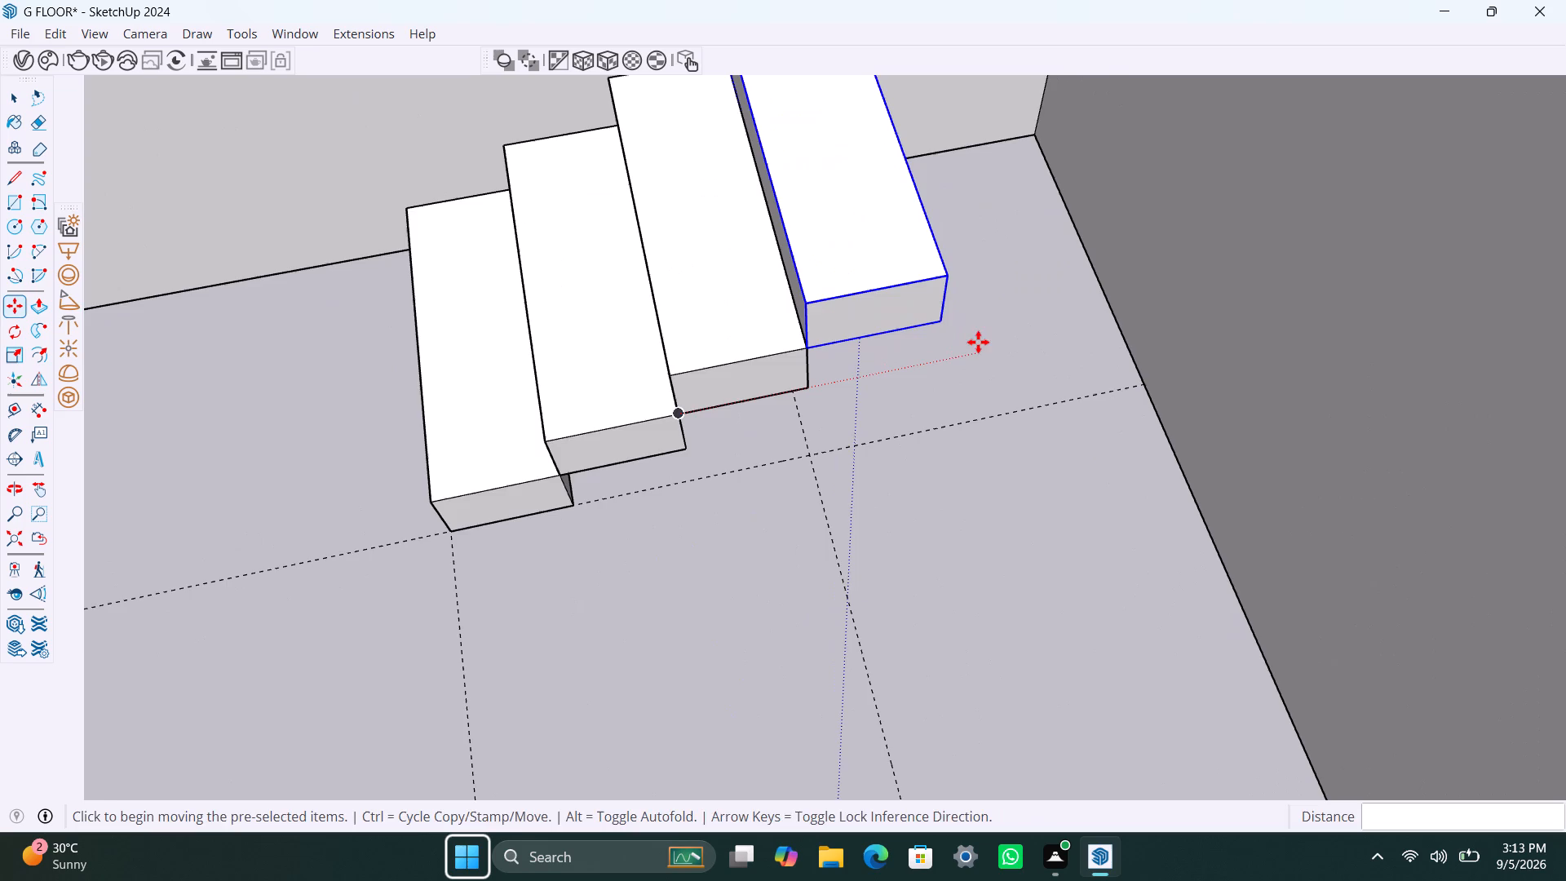
{"action": "middle_click_drag", "start_coordinate": [981, 346], "coordinate": [686, 334]}
{"action": "scroll", "coordinate": [957, 340], "scroll_direction": "up", "scroll_amount": 4}
{"action": "key", "text": "space"}
{"action": "triple_click", "coordinate": [975, 308]}
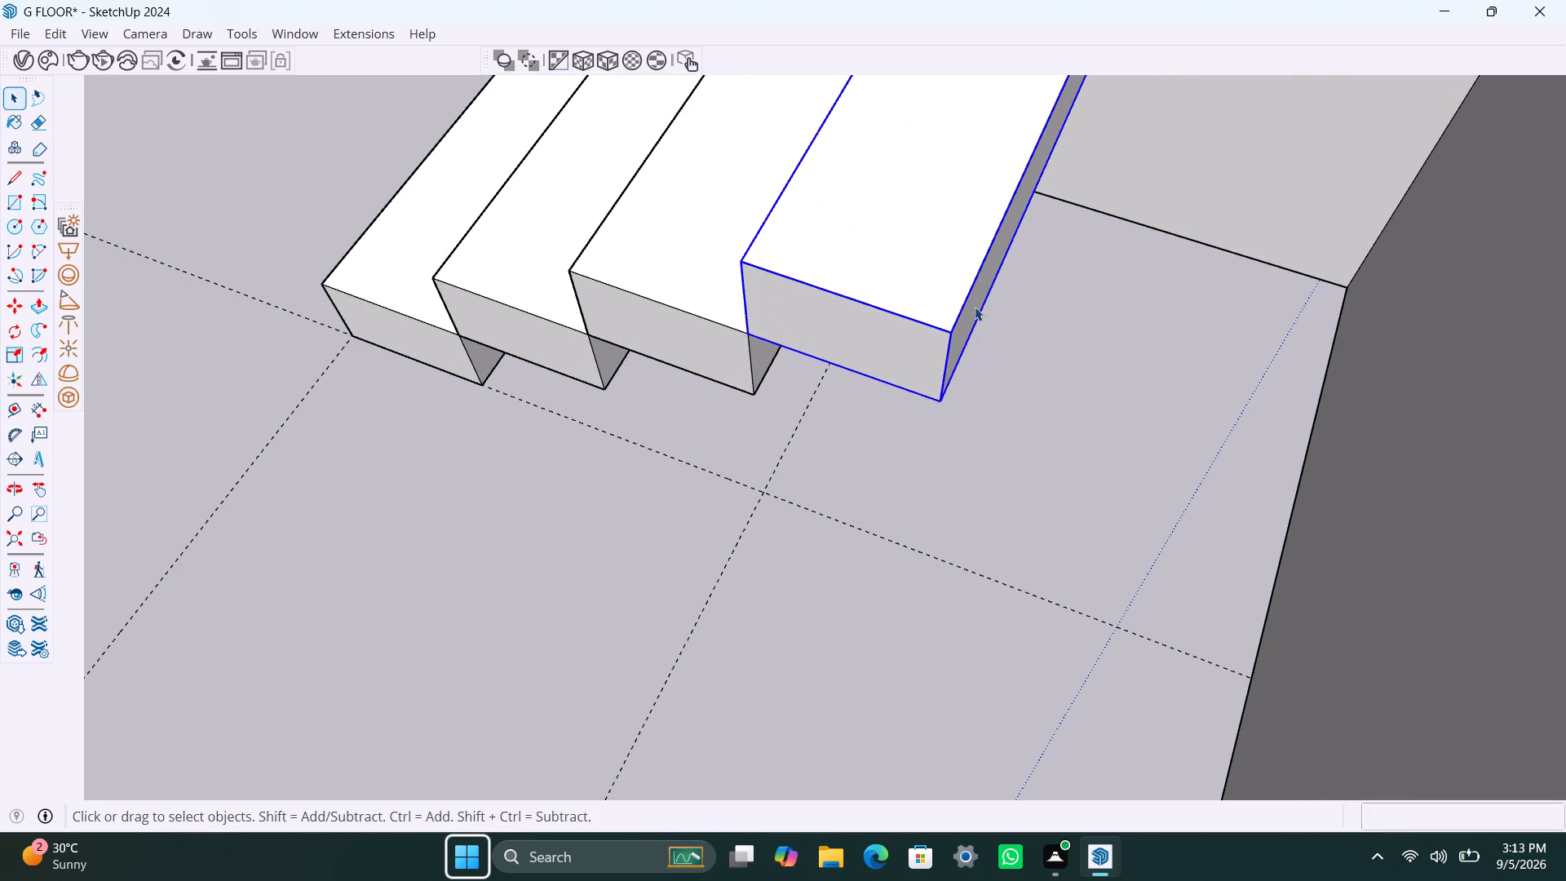
{"action": "triple_click", "coordinate": [975, 307]}
{"action": "left_click", "coordinate": [977, 307]}
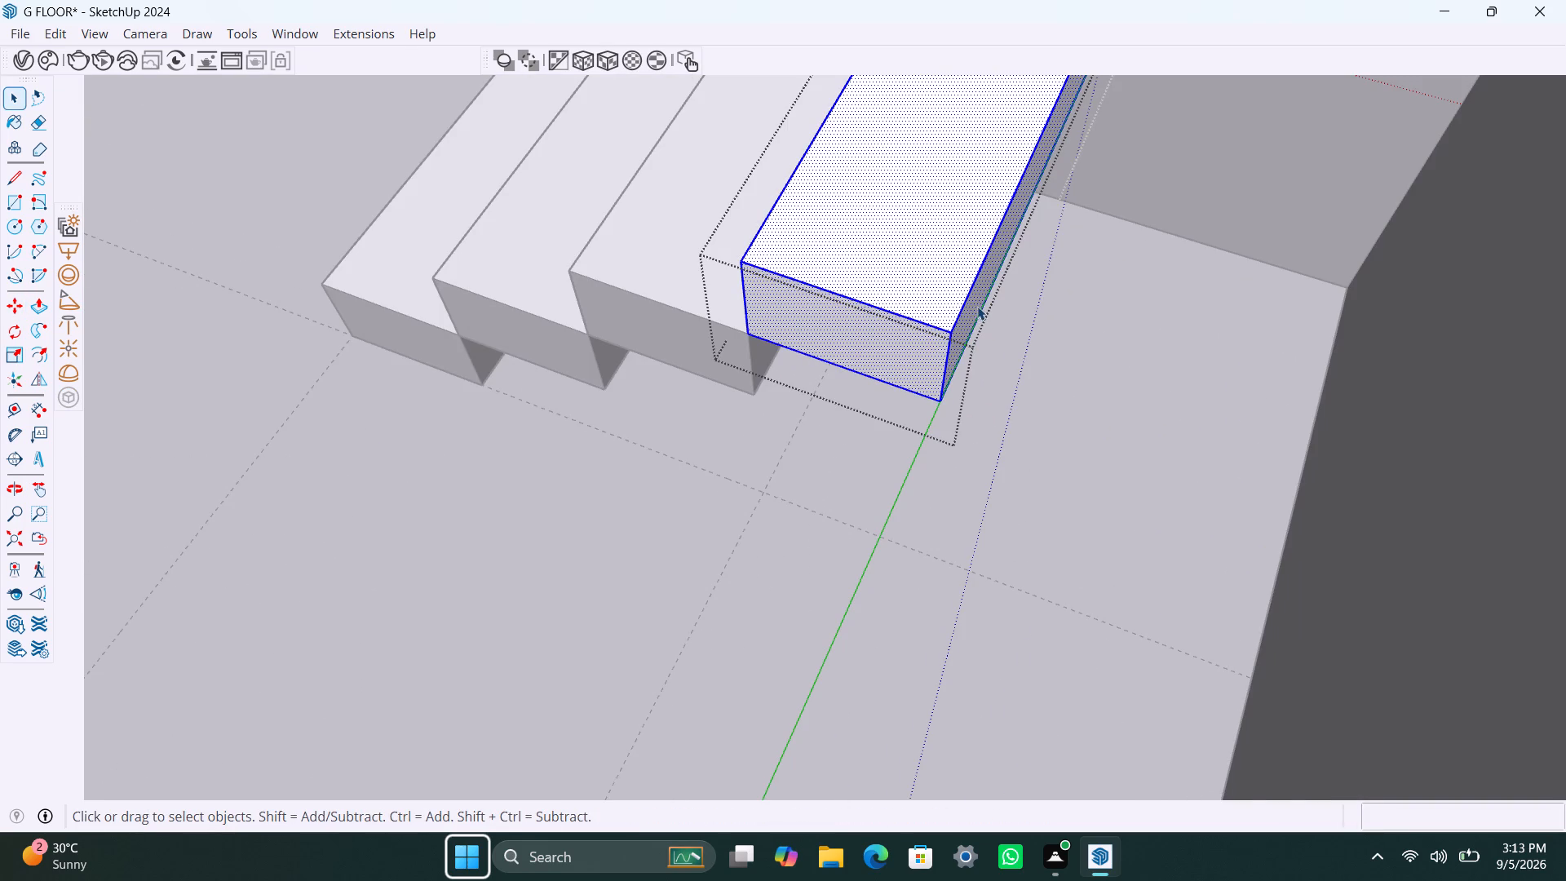
{"action": "scroll", "coordinate": [975, 307], "scroll_direction": "up", "scroll_amount": 4}
{"action": "left_click", "coordinate": [975, 307]}
{"action": "key", "text": "p"}
{"action": "left_click", "coordinate": [977, 307]}
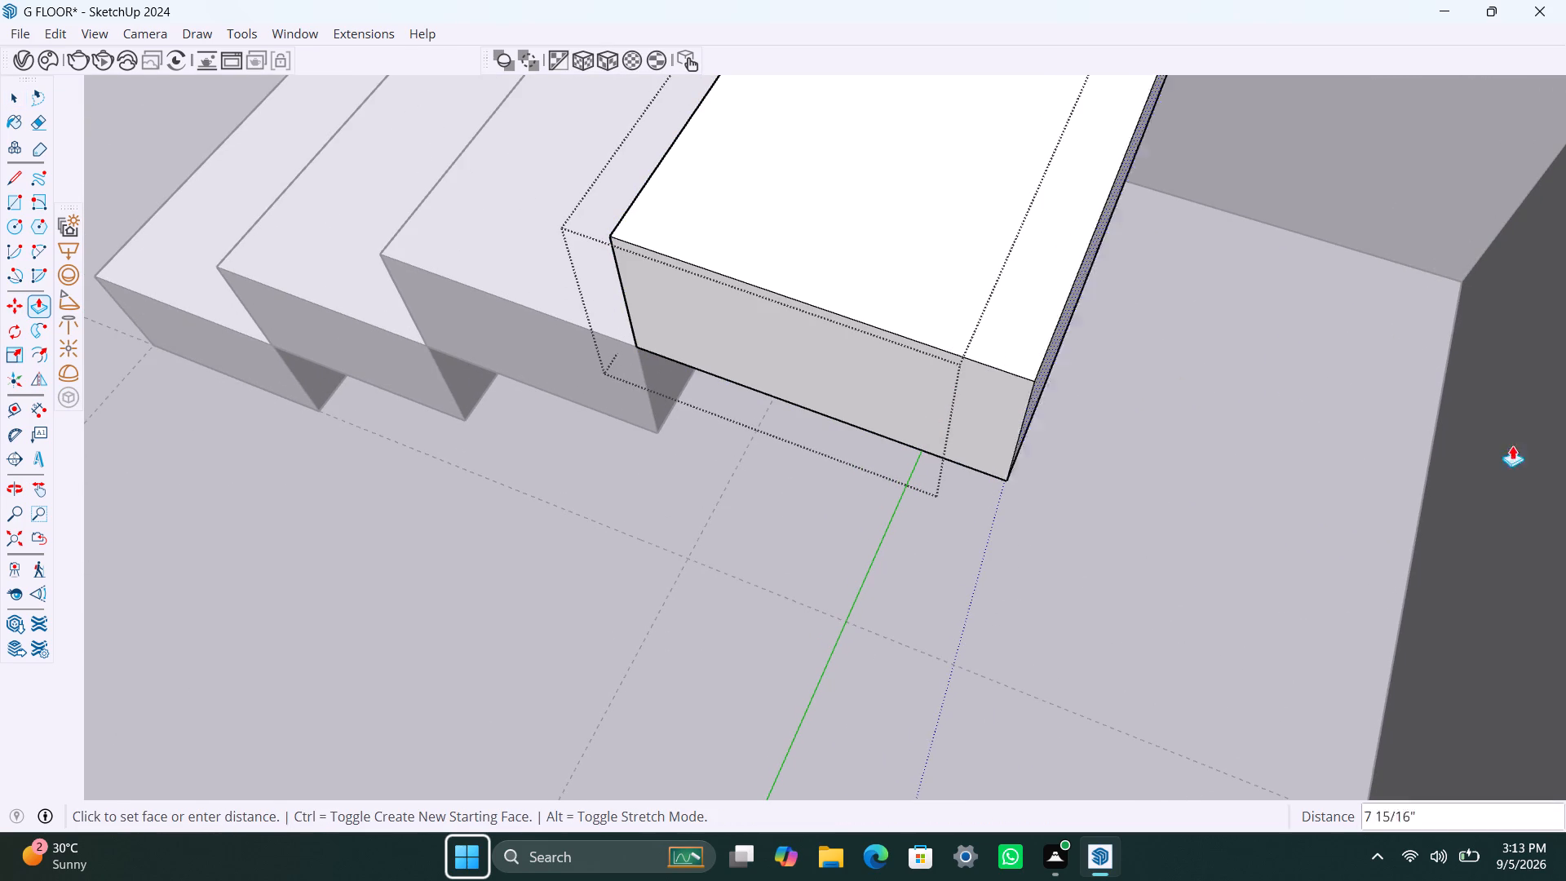